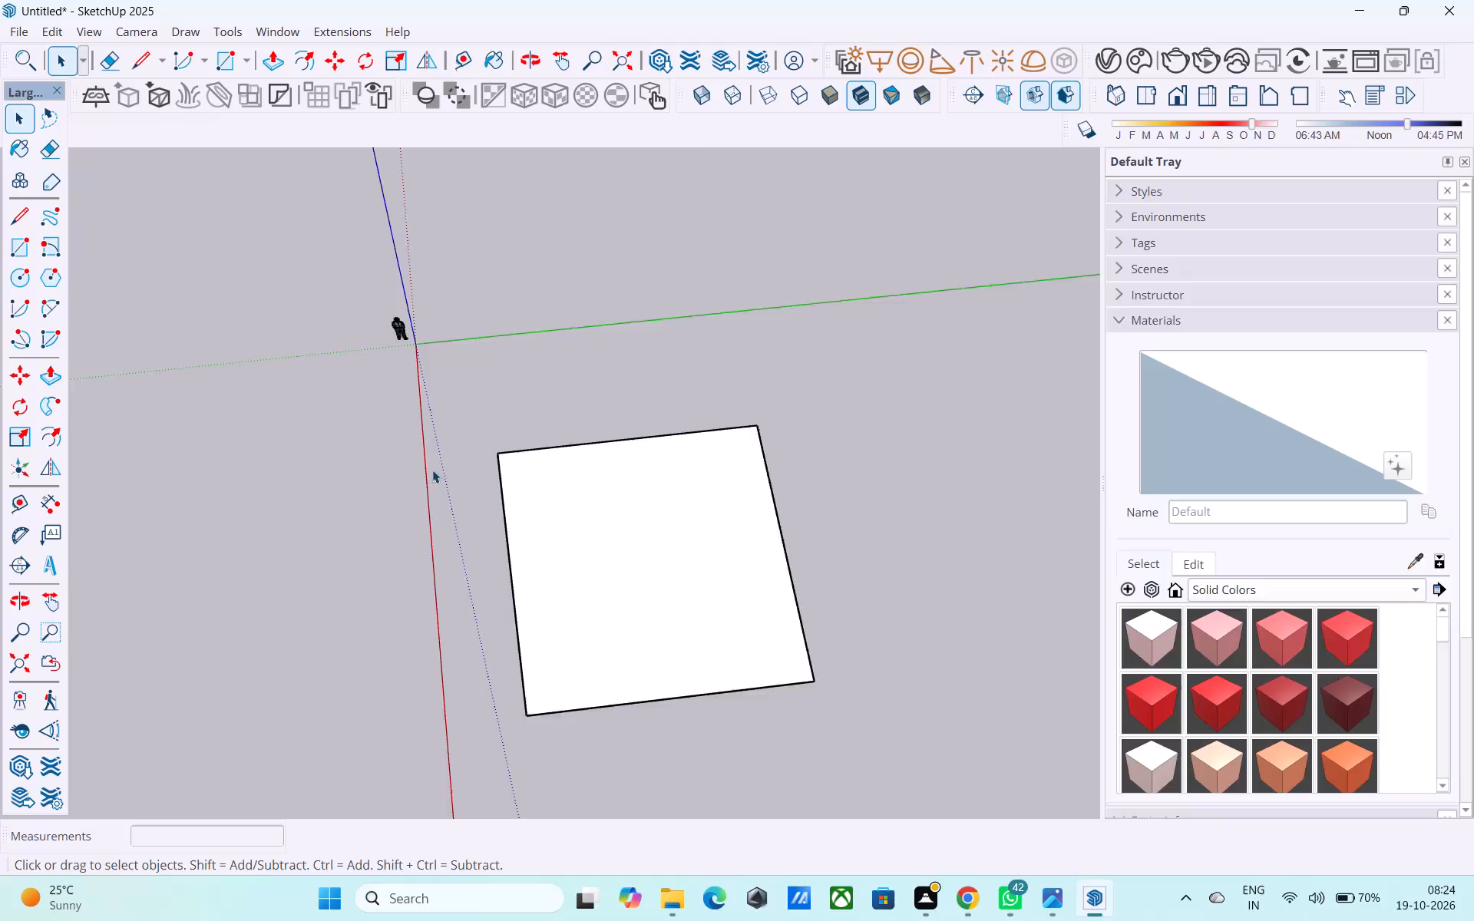
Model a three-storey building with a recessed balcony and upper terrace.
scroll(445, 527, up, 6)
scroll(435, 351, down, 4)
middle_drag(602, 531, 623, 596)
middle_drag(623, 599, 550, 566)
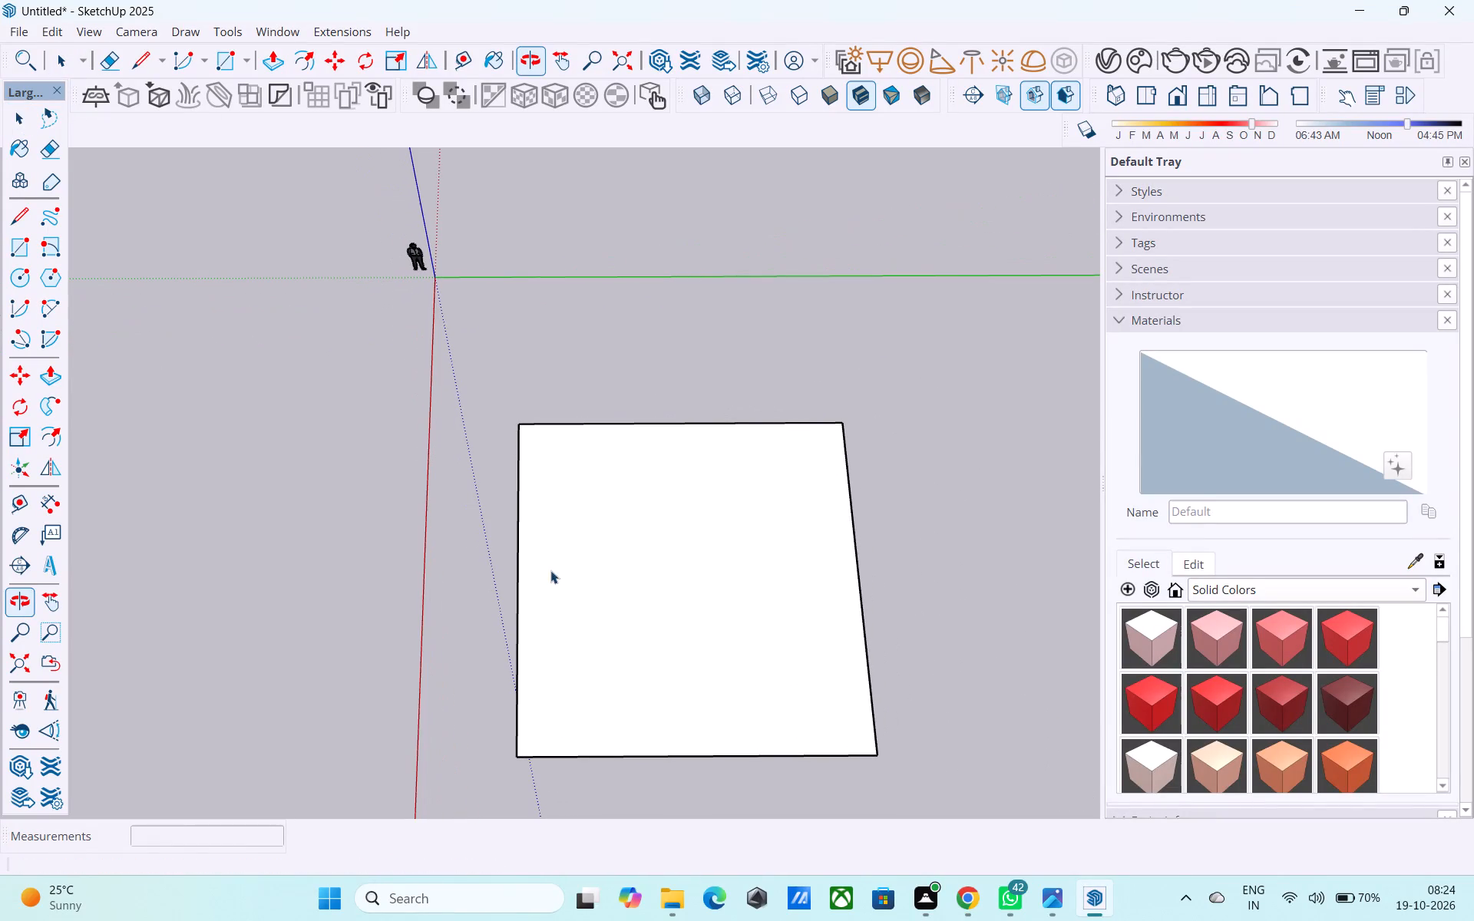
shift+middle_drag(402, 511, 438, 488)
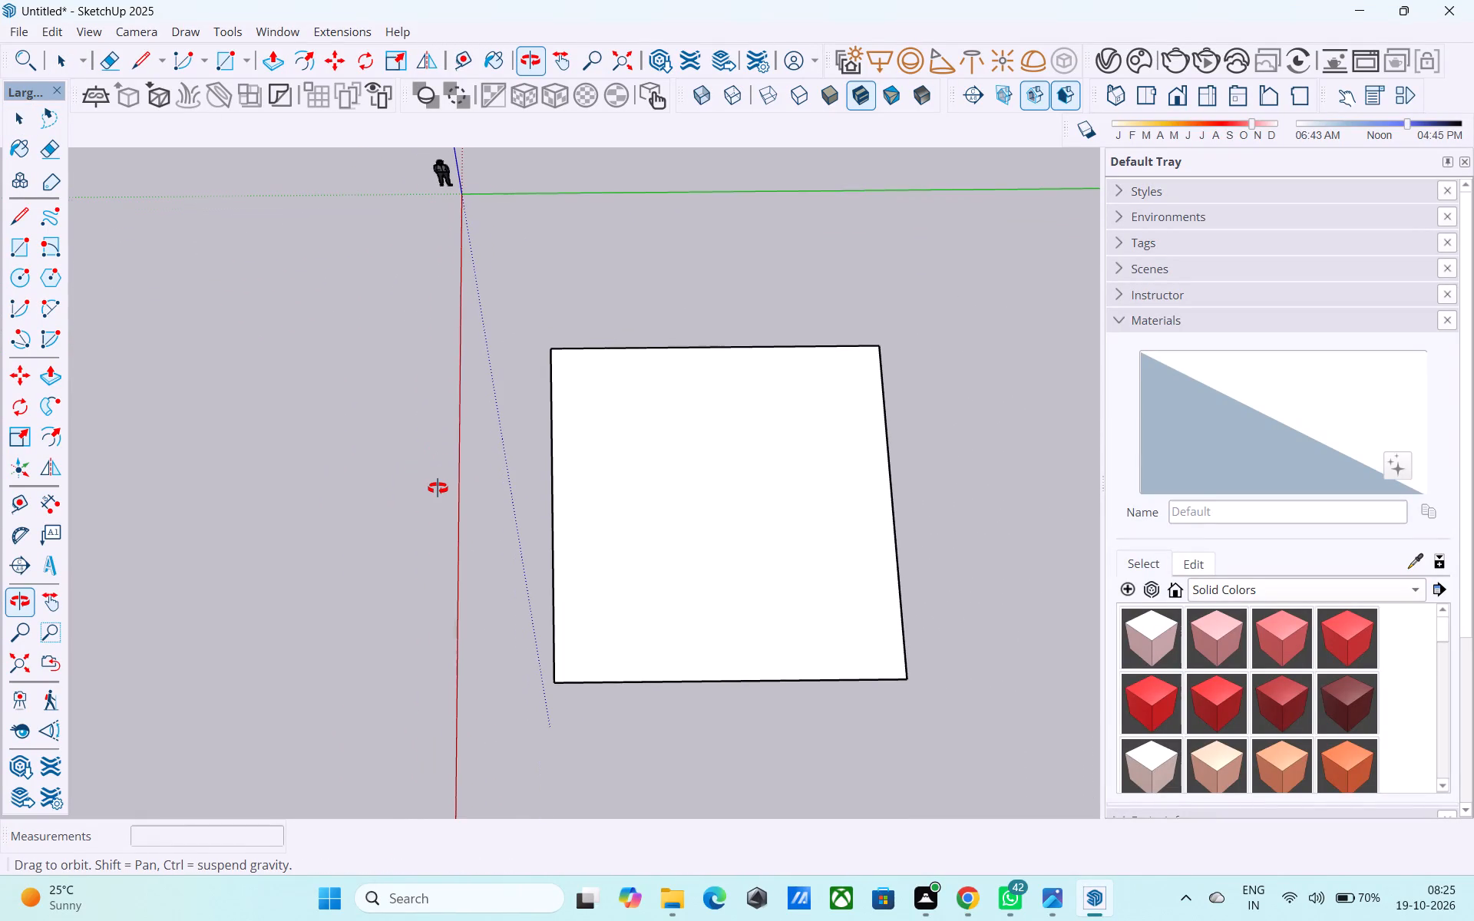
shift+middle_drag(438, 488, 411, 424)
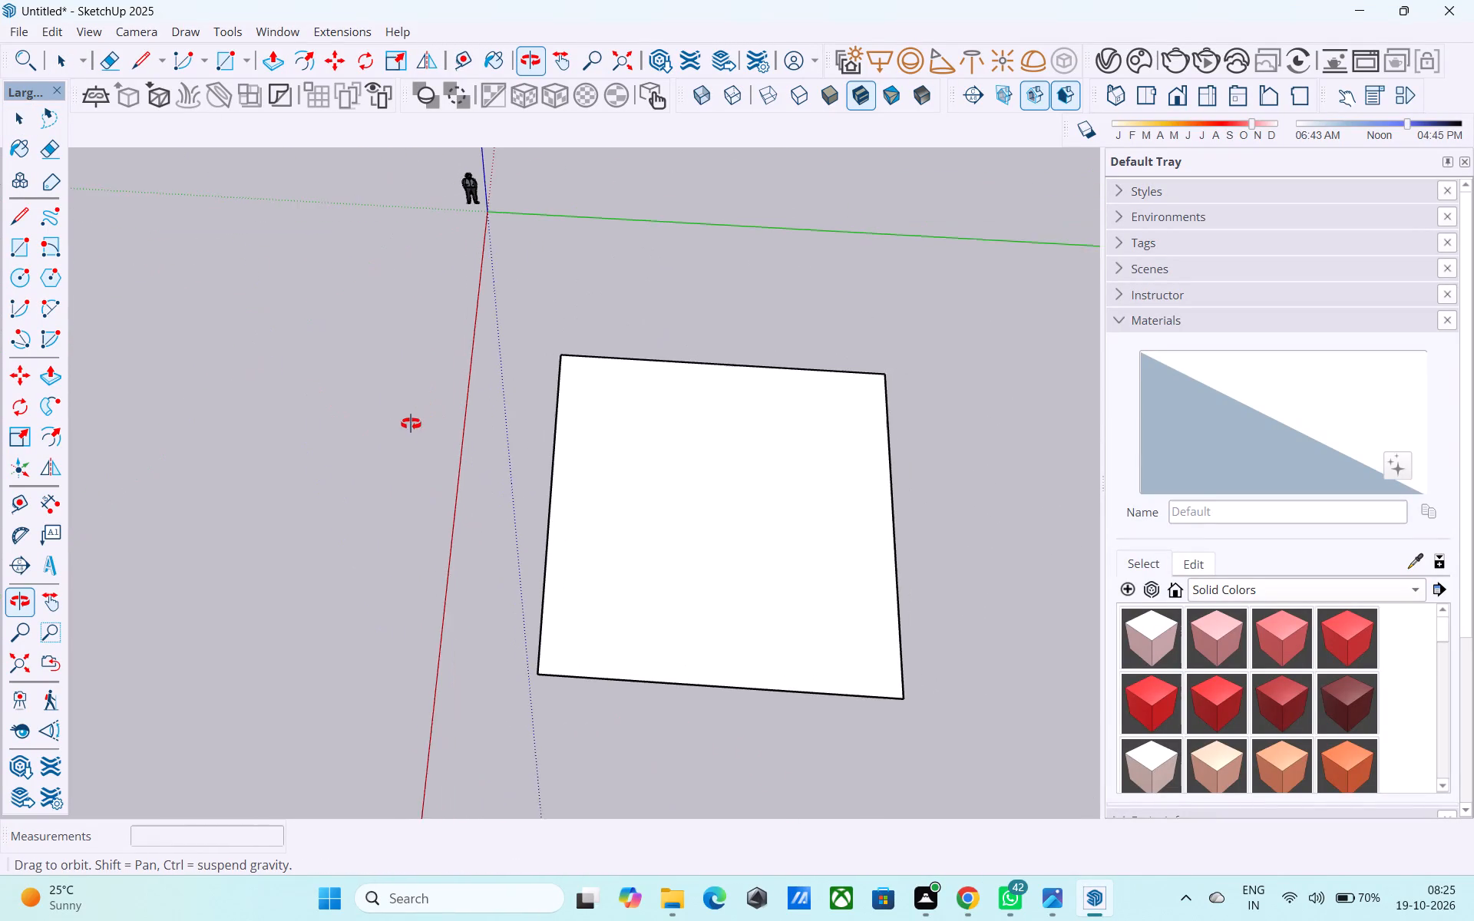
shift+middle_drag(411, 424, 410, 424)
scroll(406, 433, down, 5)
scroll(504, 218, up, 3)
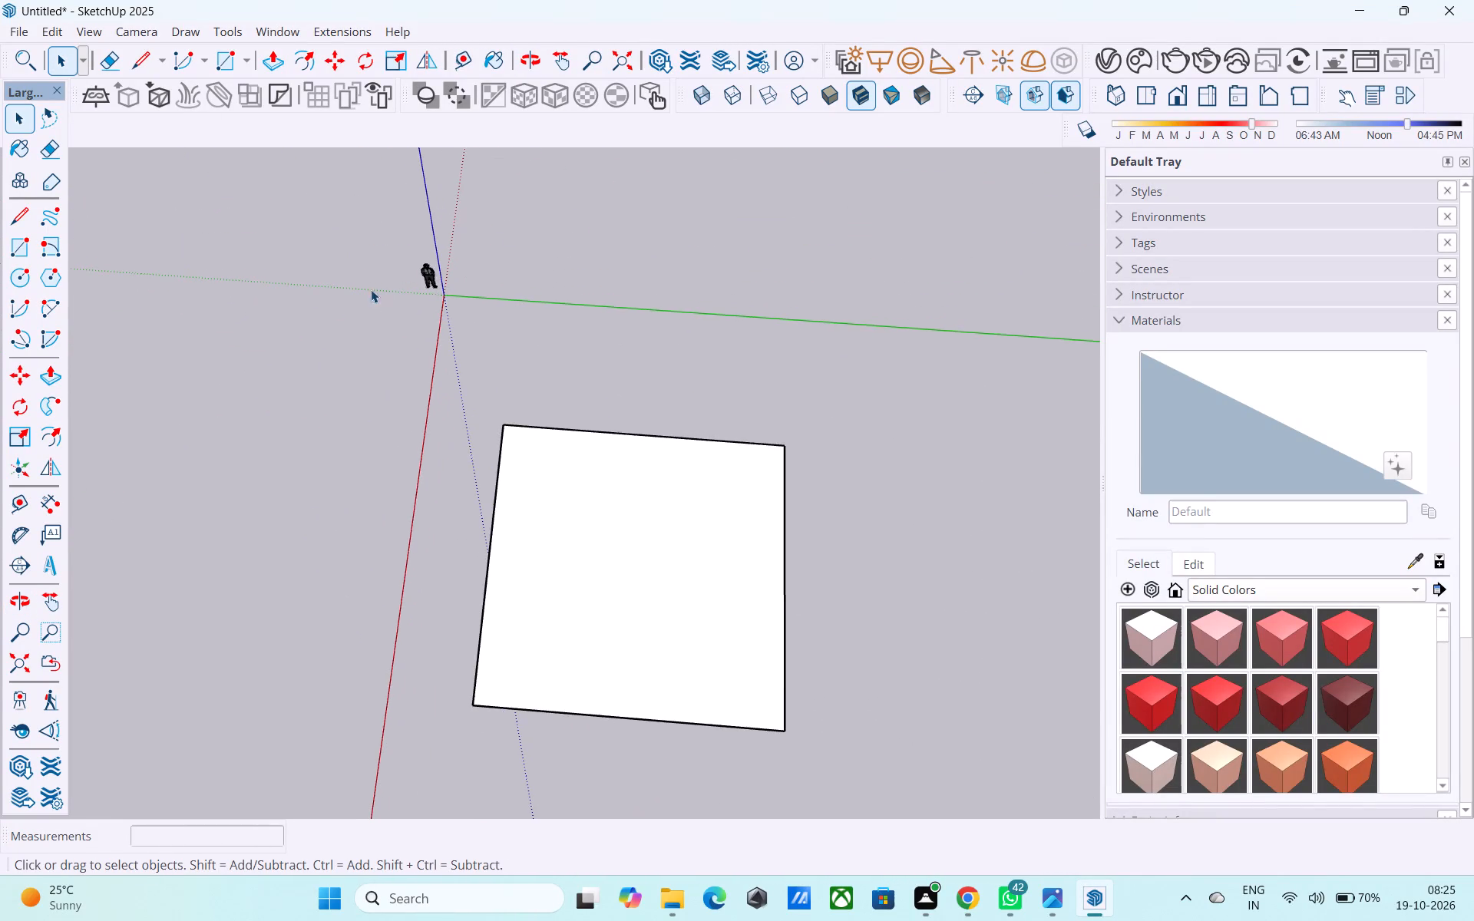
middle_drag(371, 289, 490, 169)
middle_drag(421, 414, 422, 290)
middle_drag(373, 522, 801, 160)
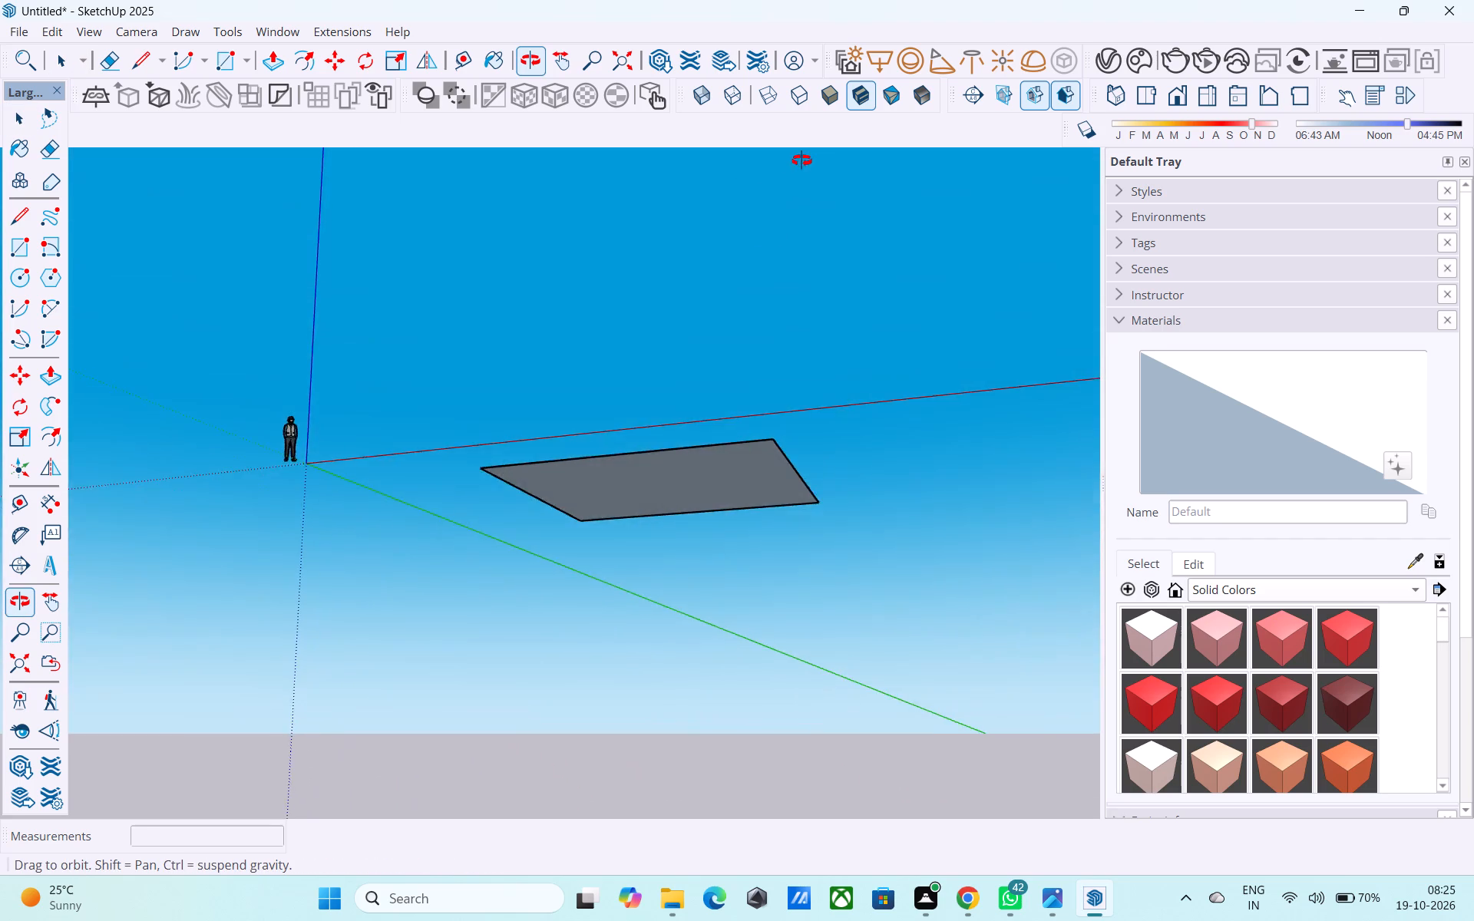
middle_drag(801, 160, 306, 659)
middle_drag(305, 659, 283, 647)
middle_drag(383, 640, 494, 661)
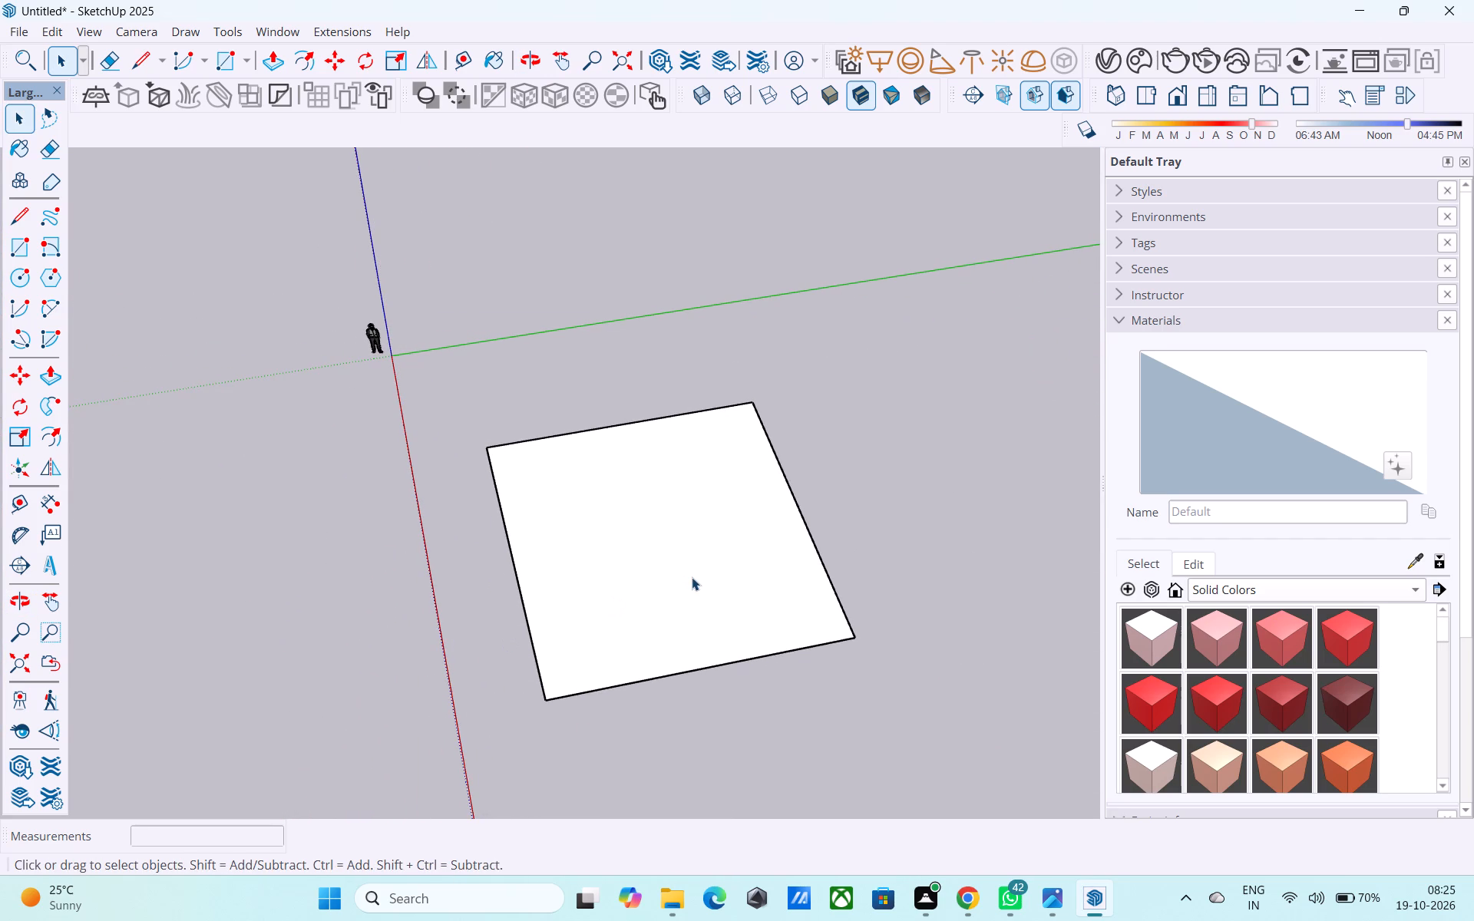
Offset the square face's edges inward by 9" to form a wall outline.
scroll(693, 579, up, 2)
click(693, 579)
key(f)
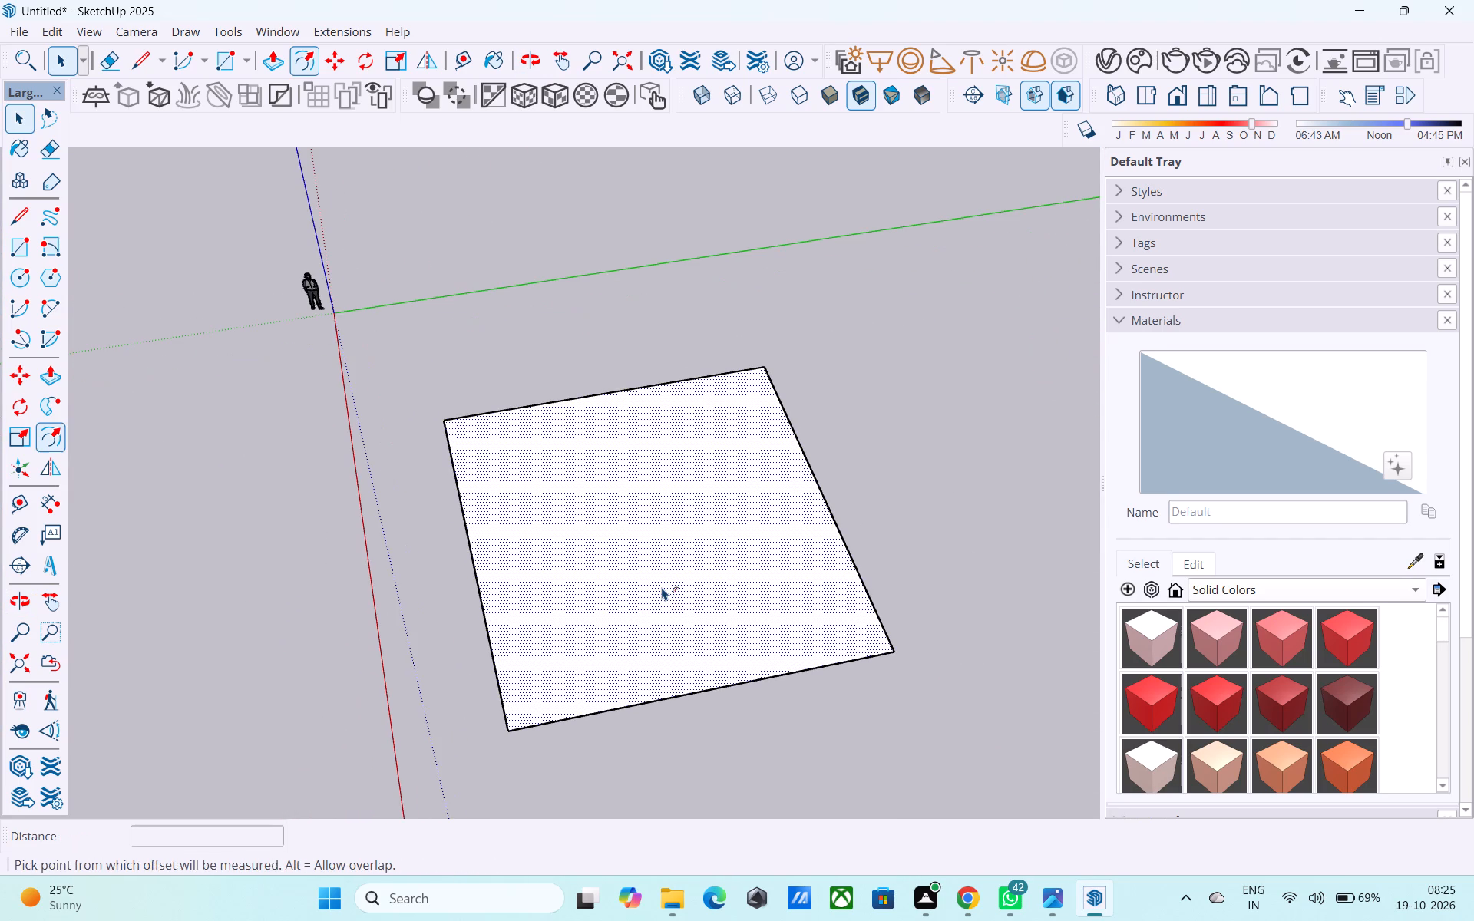
click(662, 587)
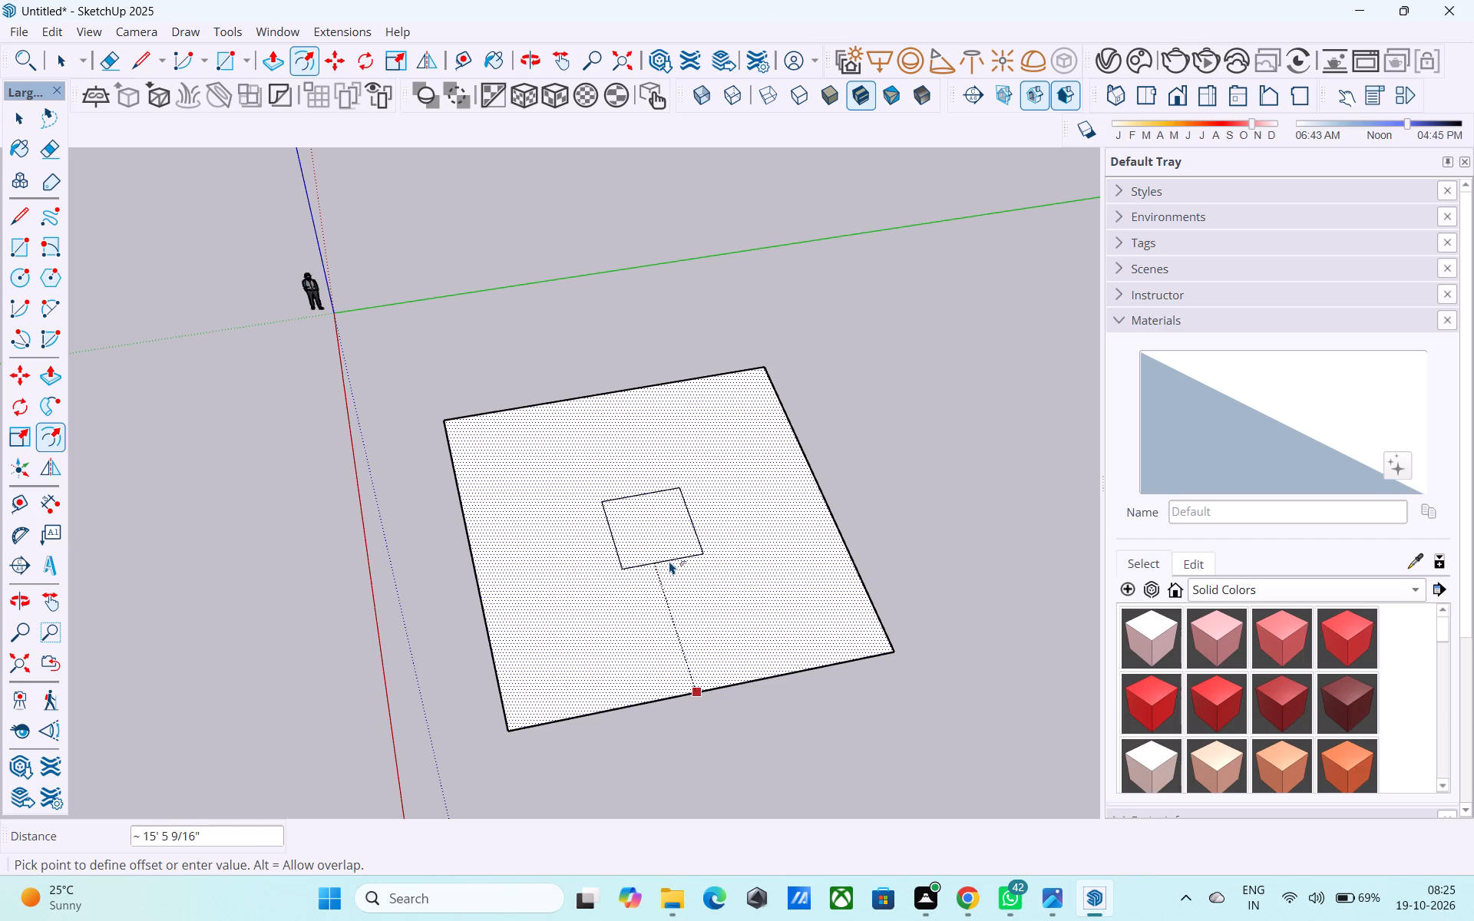
text(9")
key(Return)
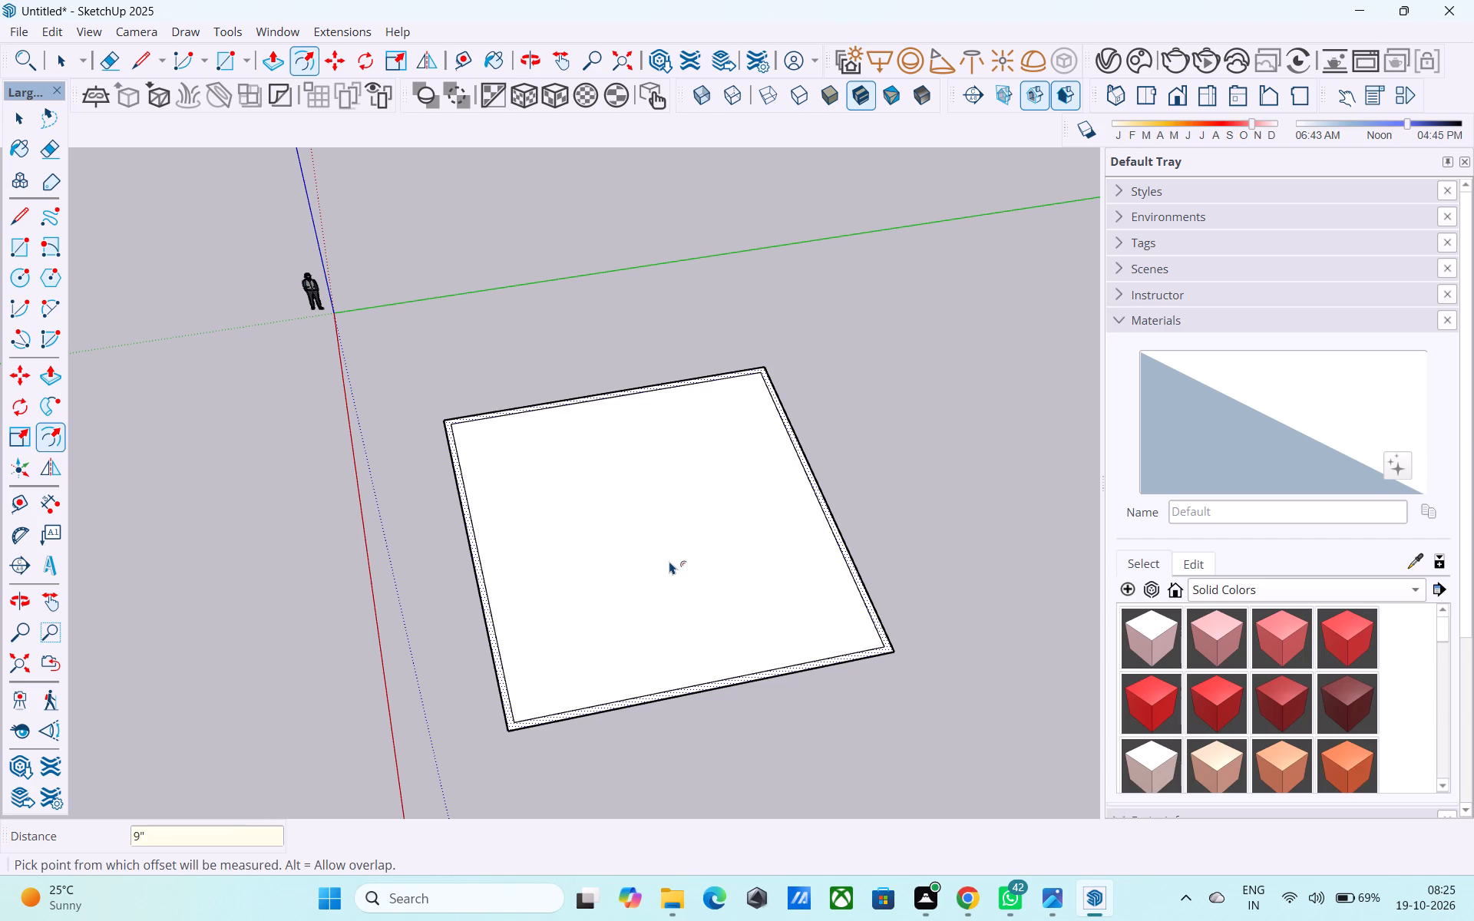
key(space)
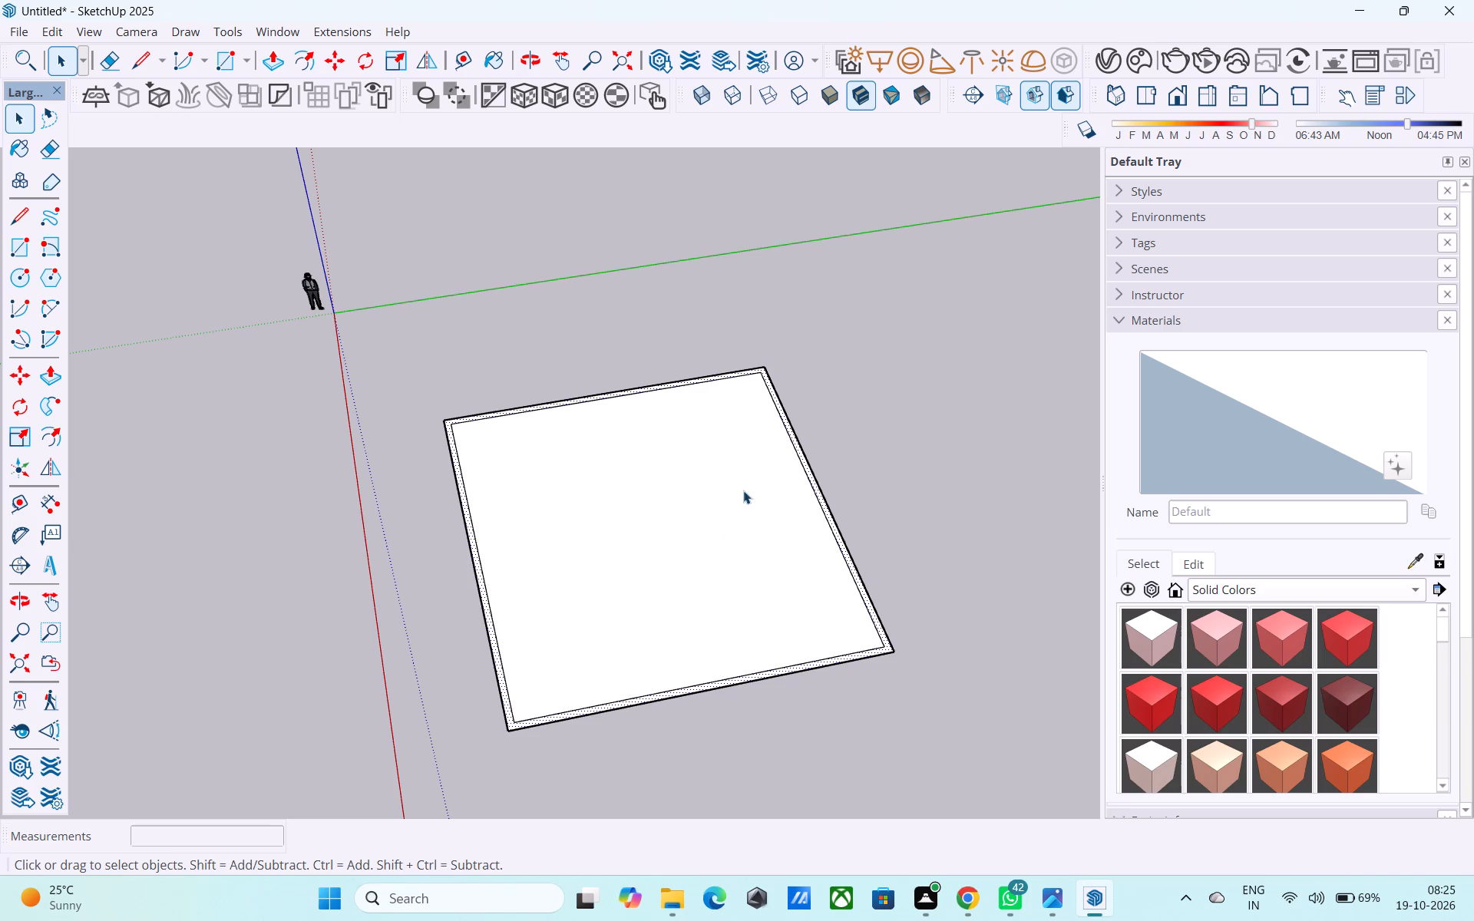
Examine the offset border's corners and its width around the square.
scroll(500, 521, up, 5)
scroll(431, 539, up, 2)
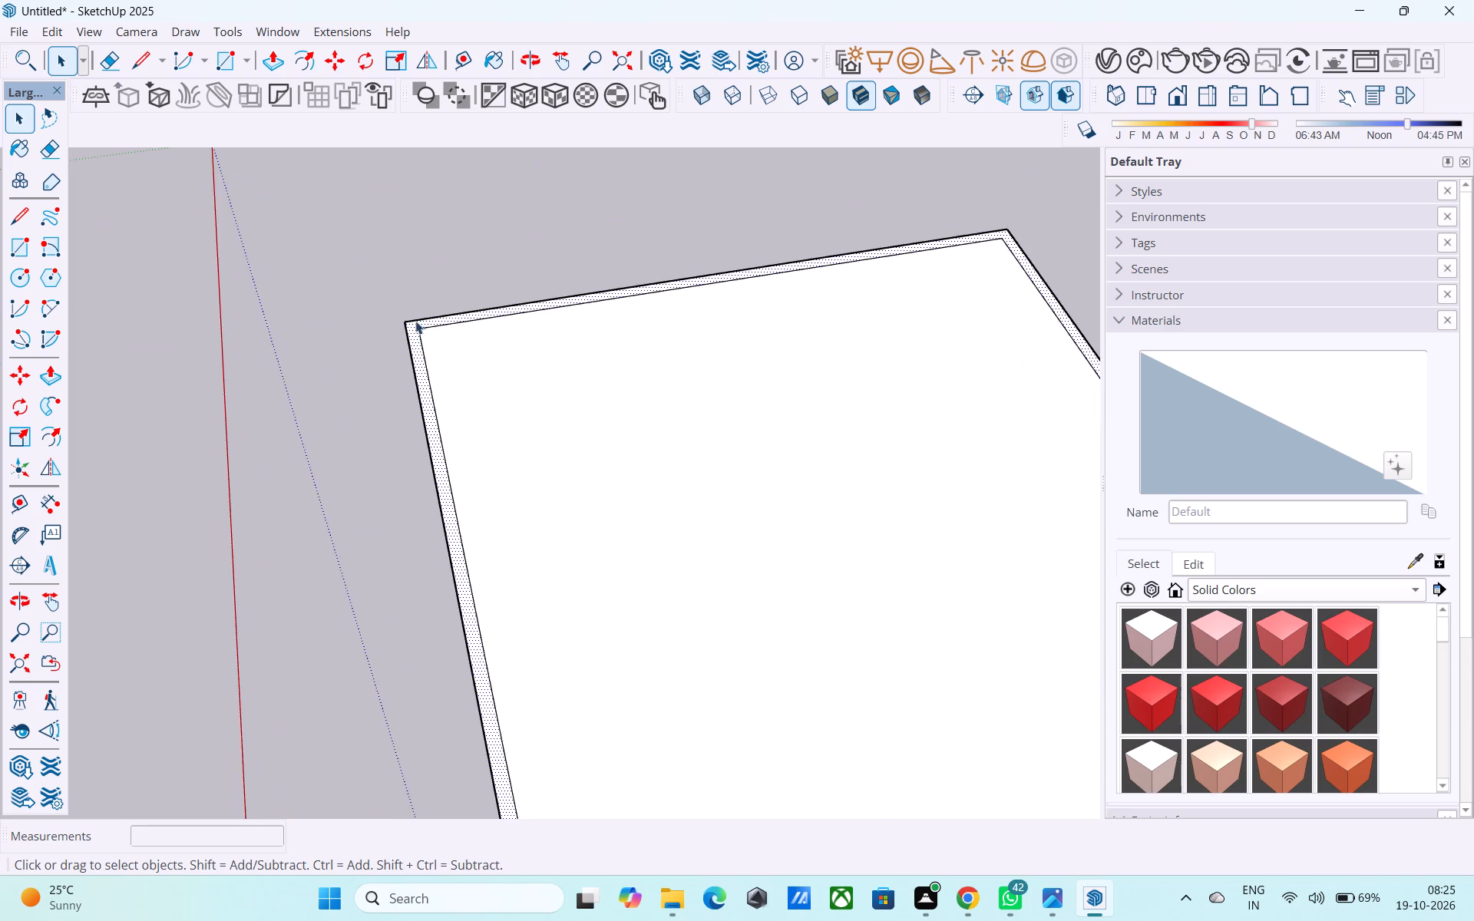
scroll(415, 321, down, 5)
scroll(459, 755, up, 3)
scroll(529, 639, up, 12)
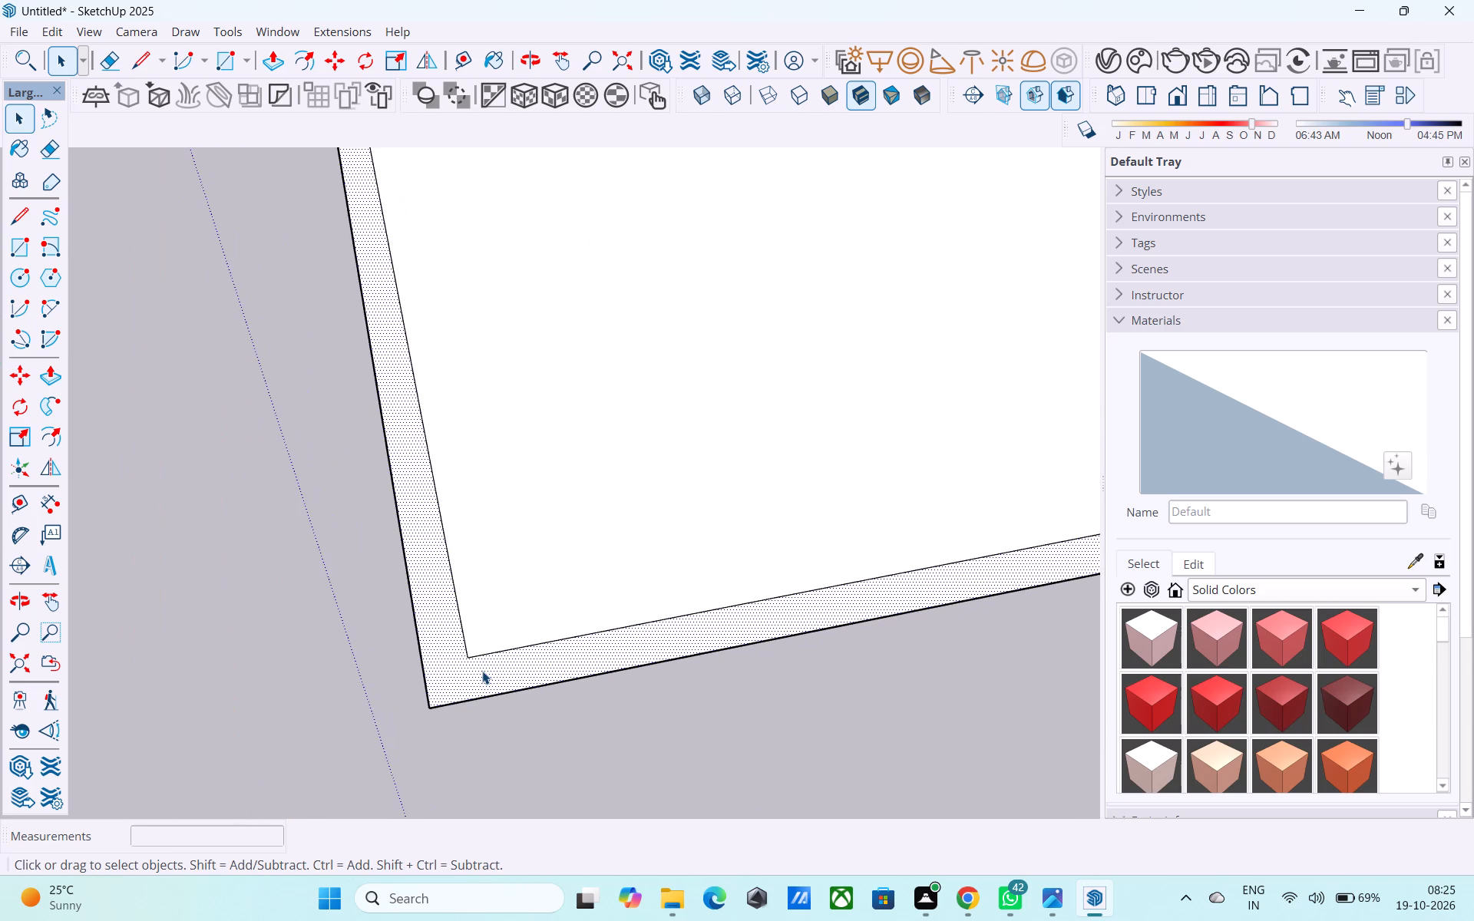
scroll(482, 671, down, 15)
scroll(957, 530, down, 5)
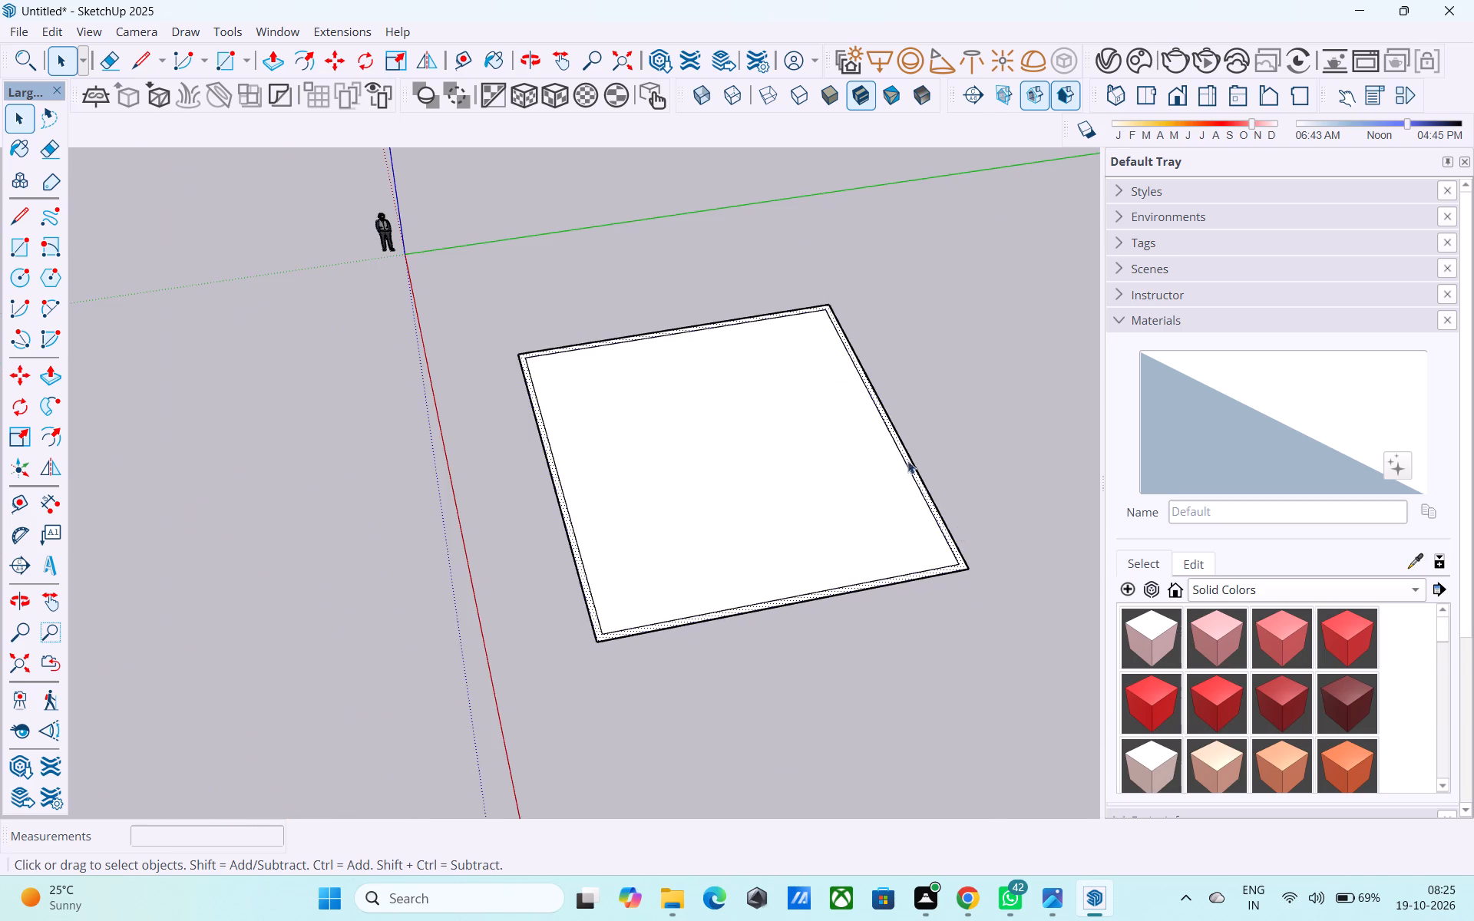
scroll(706, 223, up, 5)
scroll(706, 223, down, 5)
middle_drag(660, 437, 623, 715)
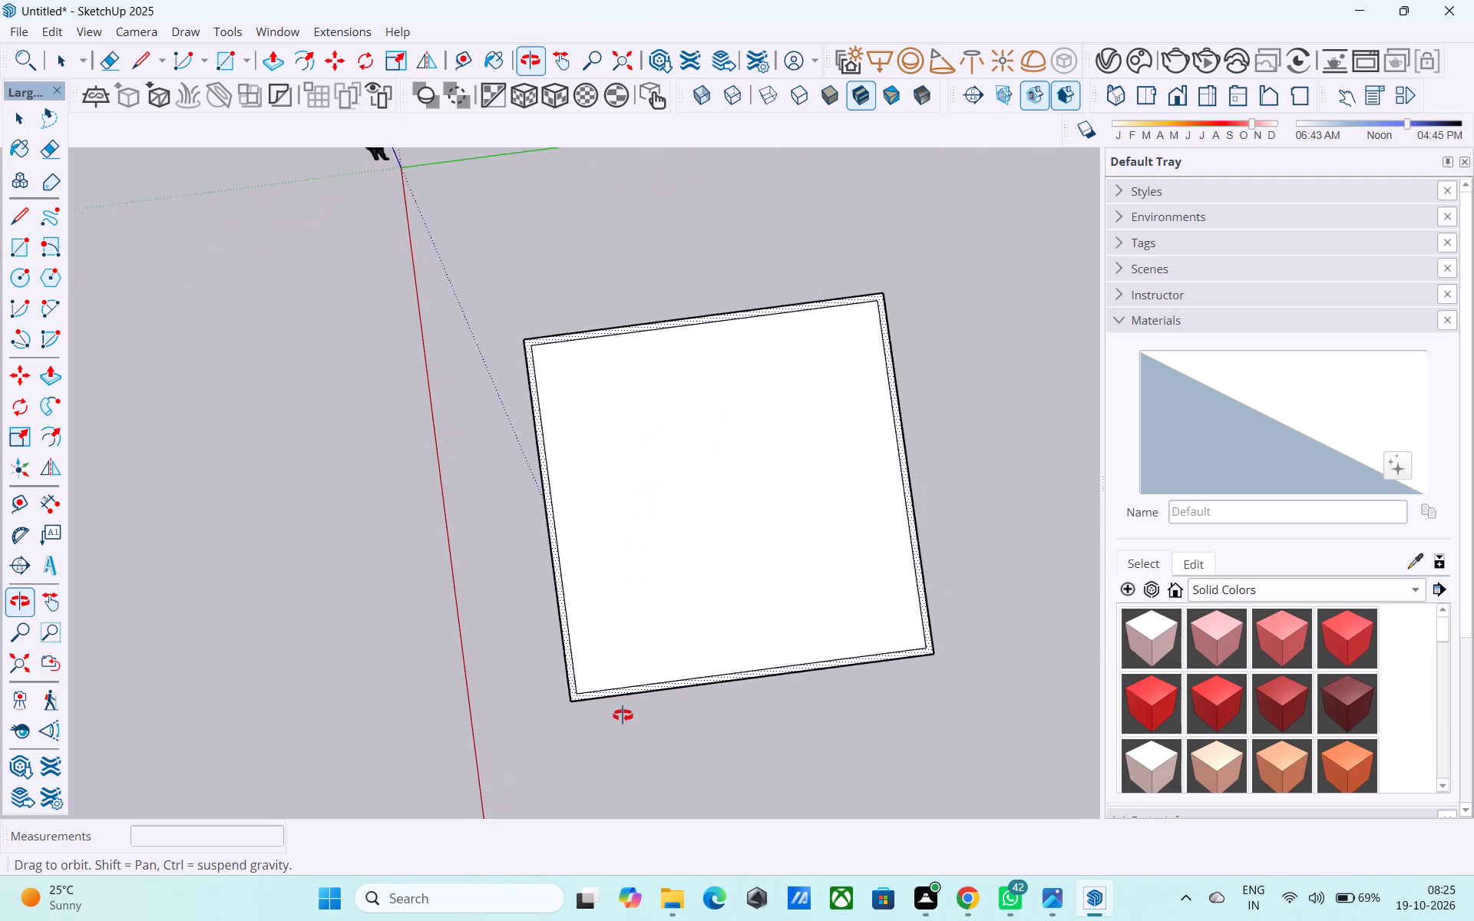
middle_drag(623, 715, 630, 686)
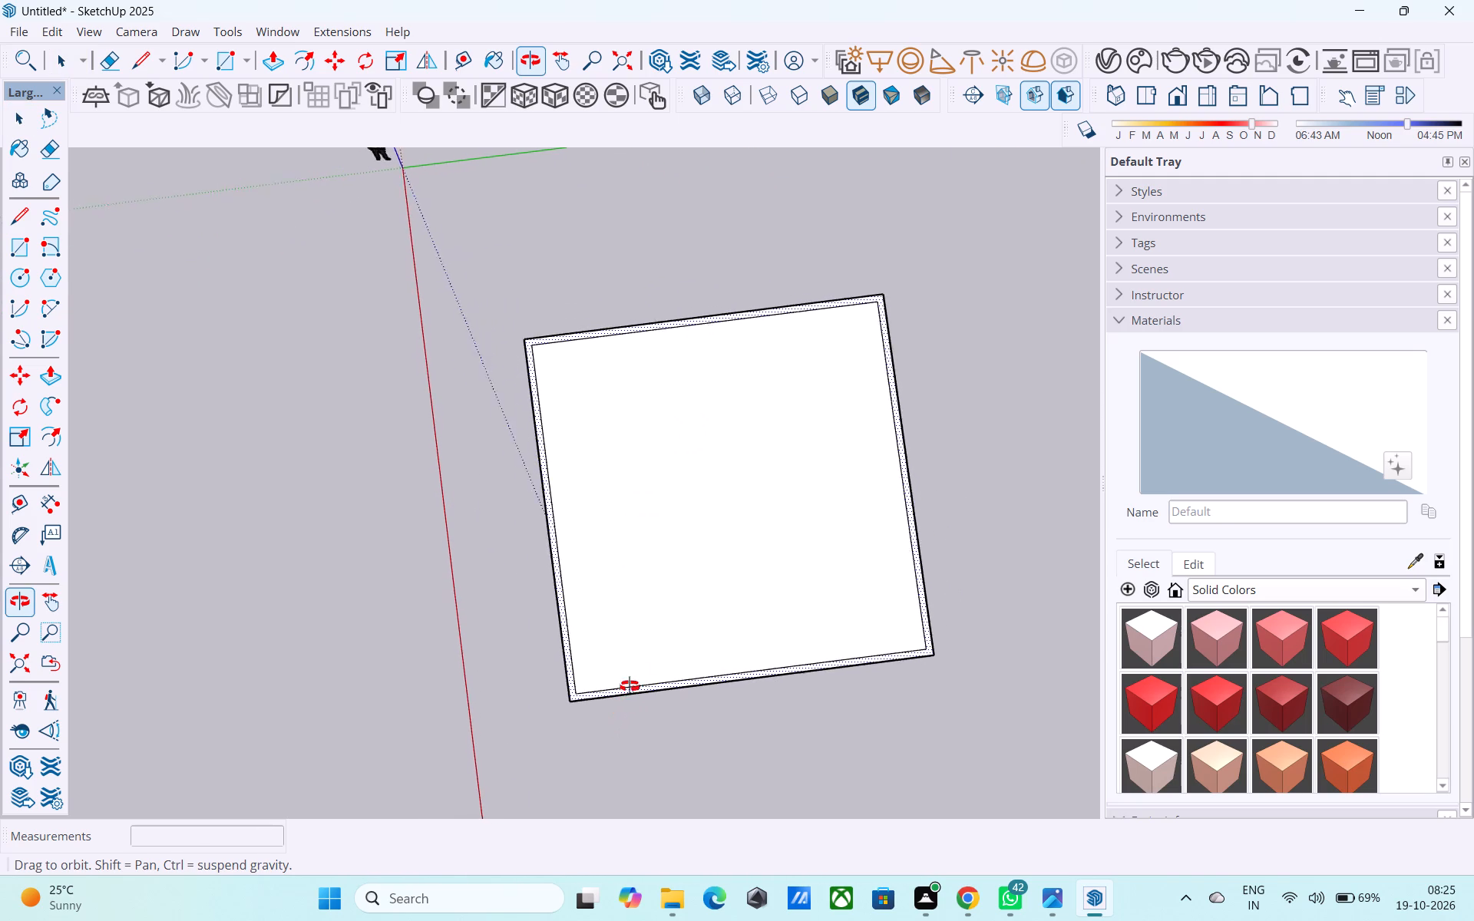
middle_drag(630, 686, 643, 623)
scroll(523, 438, up, 6)
scroll(540, 327, up, 9)
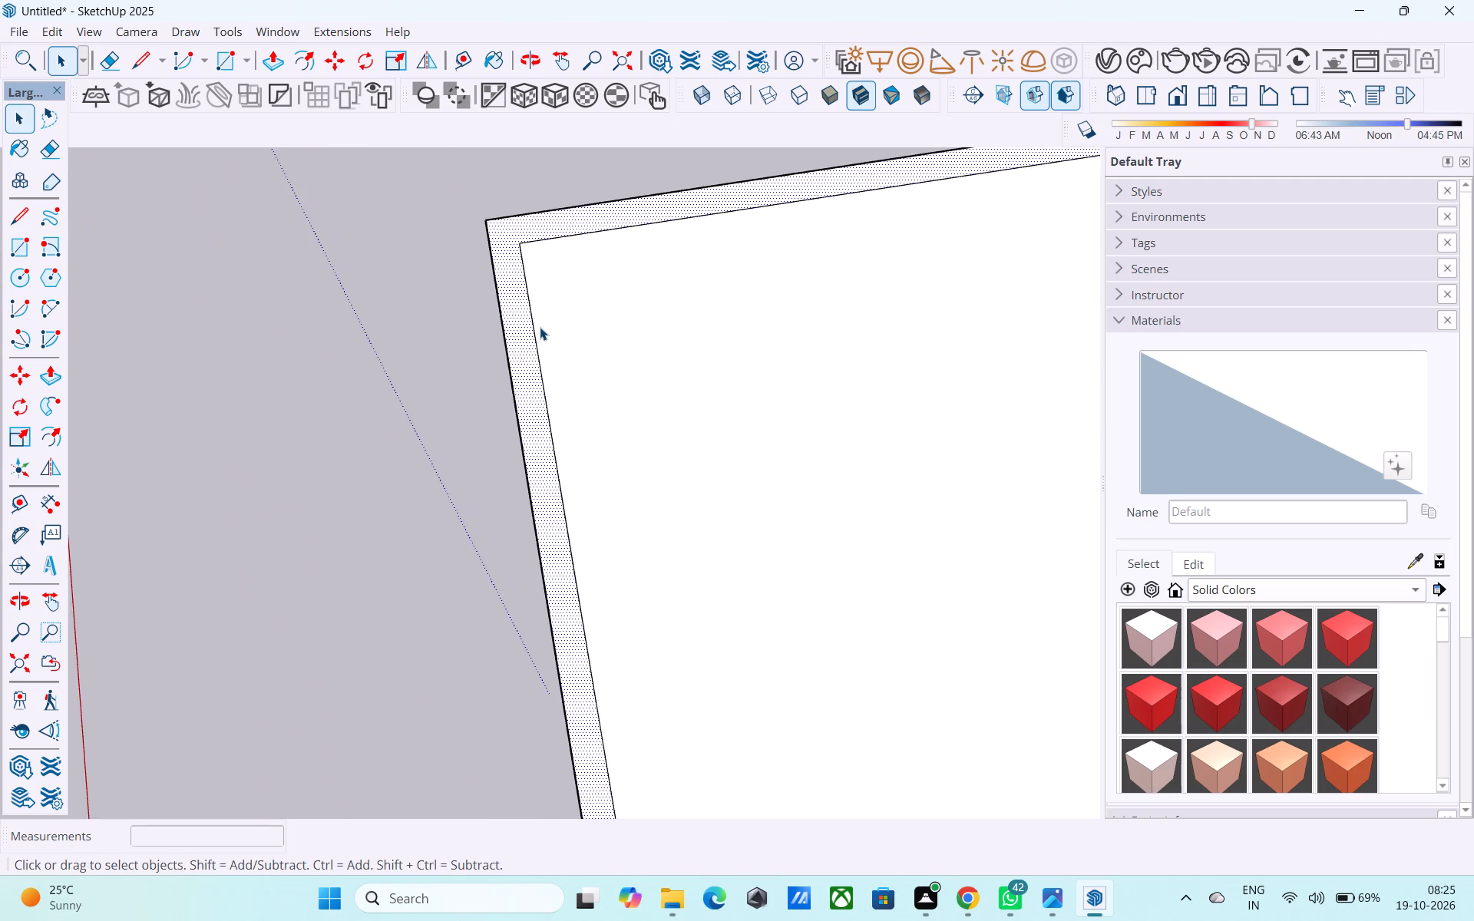
scroll(540, 327, down, 2)
scroll(475, 193, up, 15)
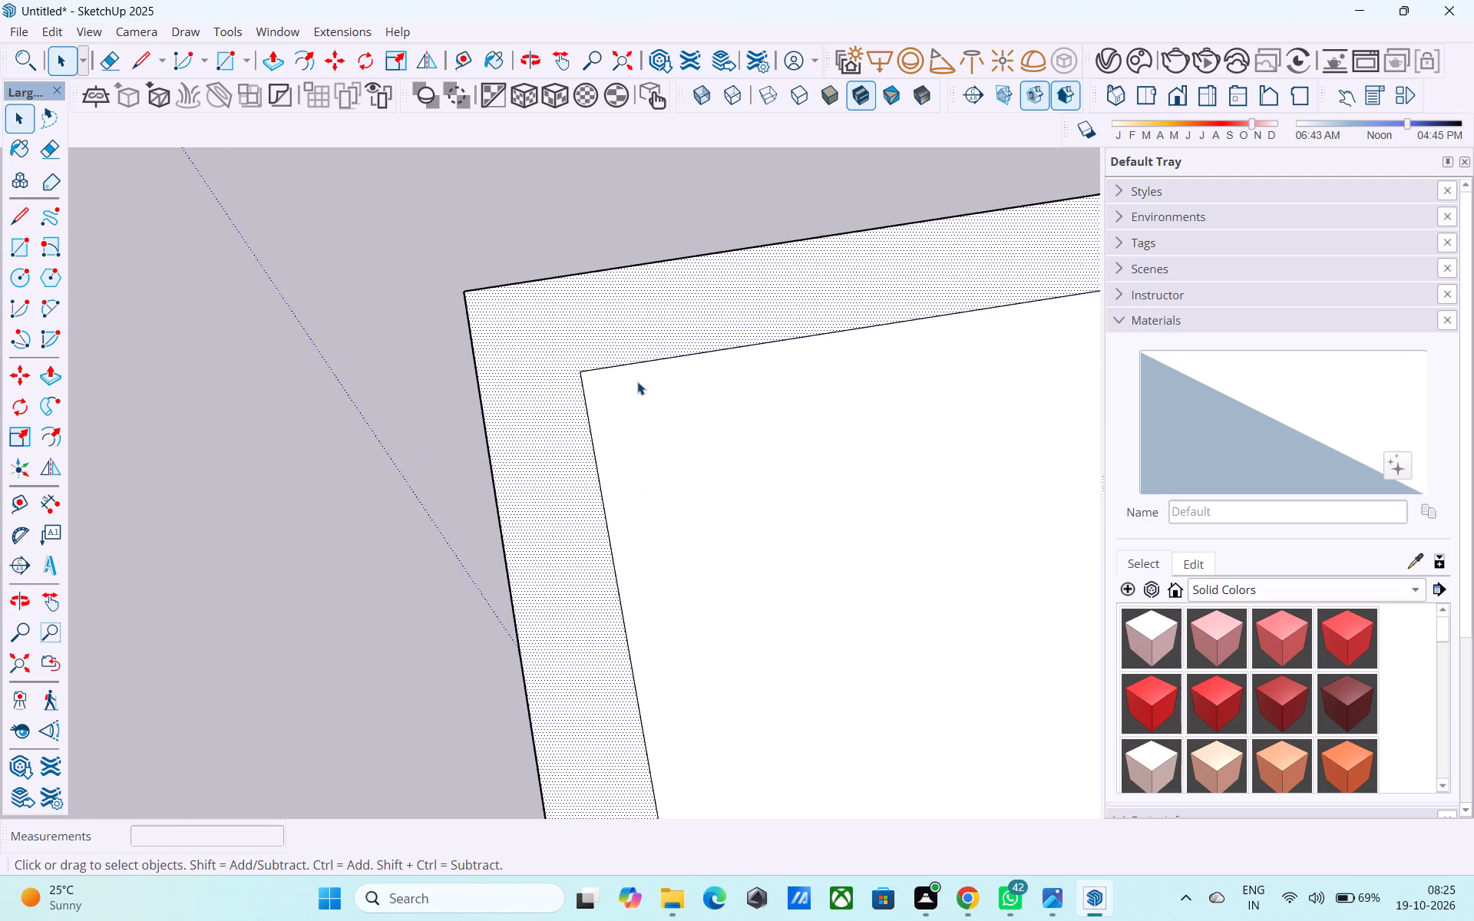
scroll(637, 381, up, 10)
scroll(527, 357, down, 5)
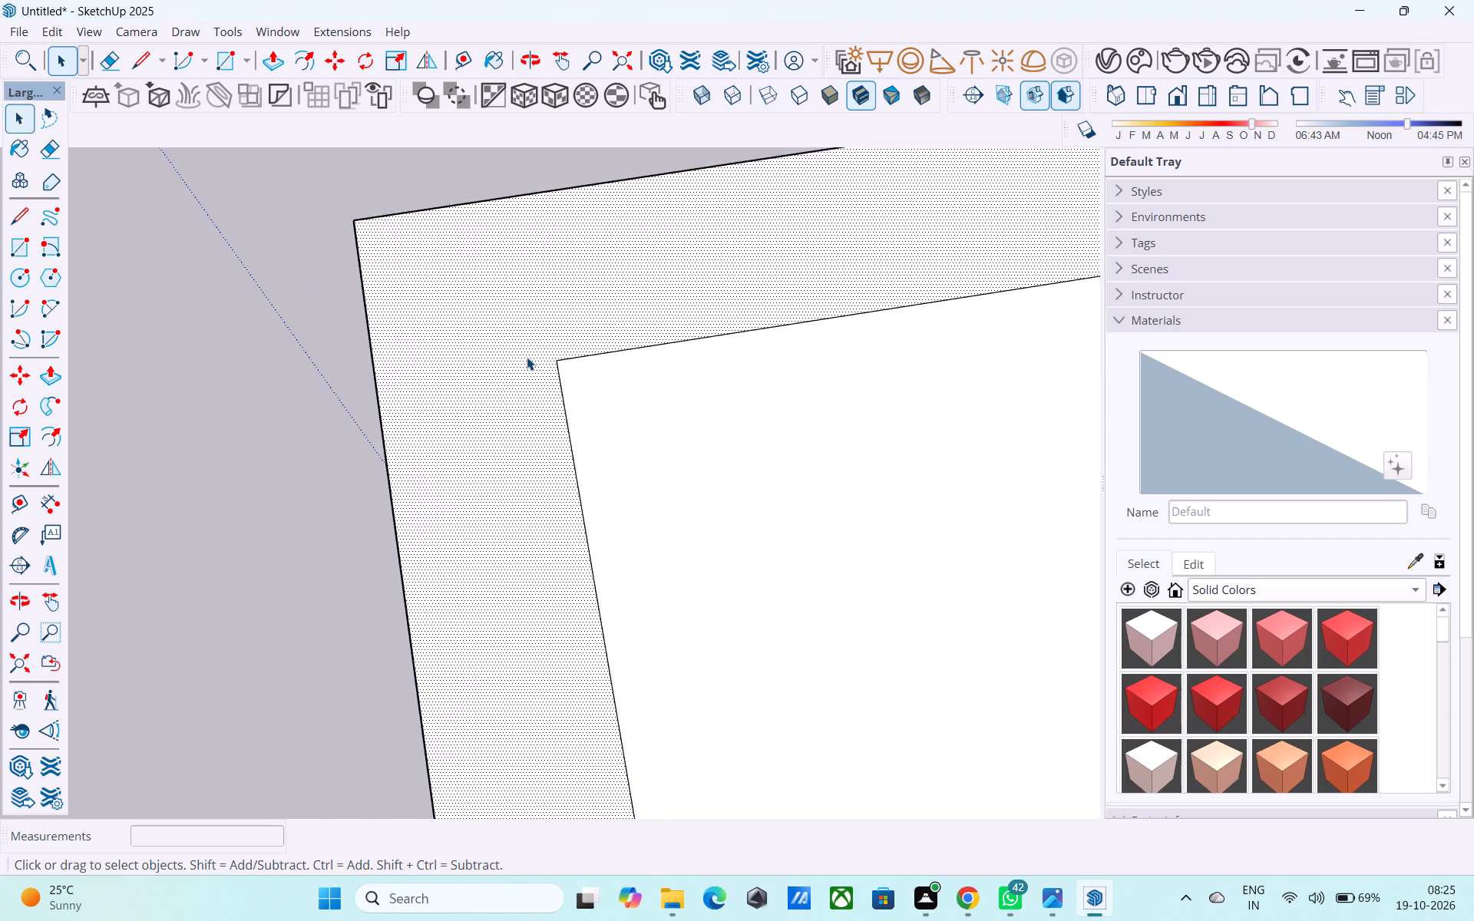
scroll(527, 357, down, 9)
scroll(405, 322, down, 11)
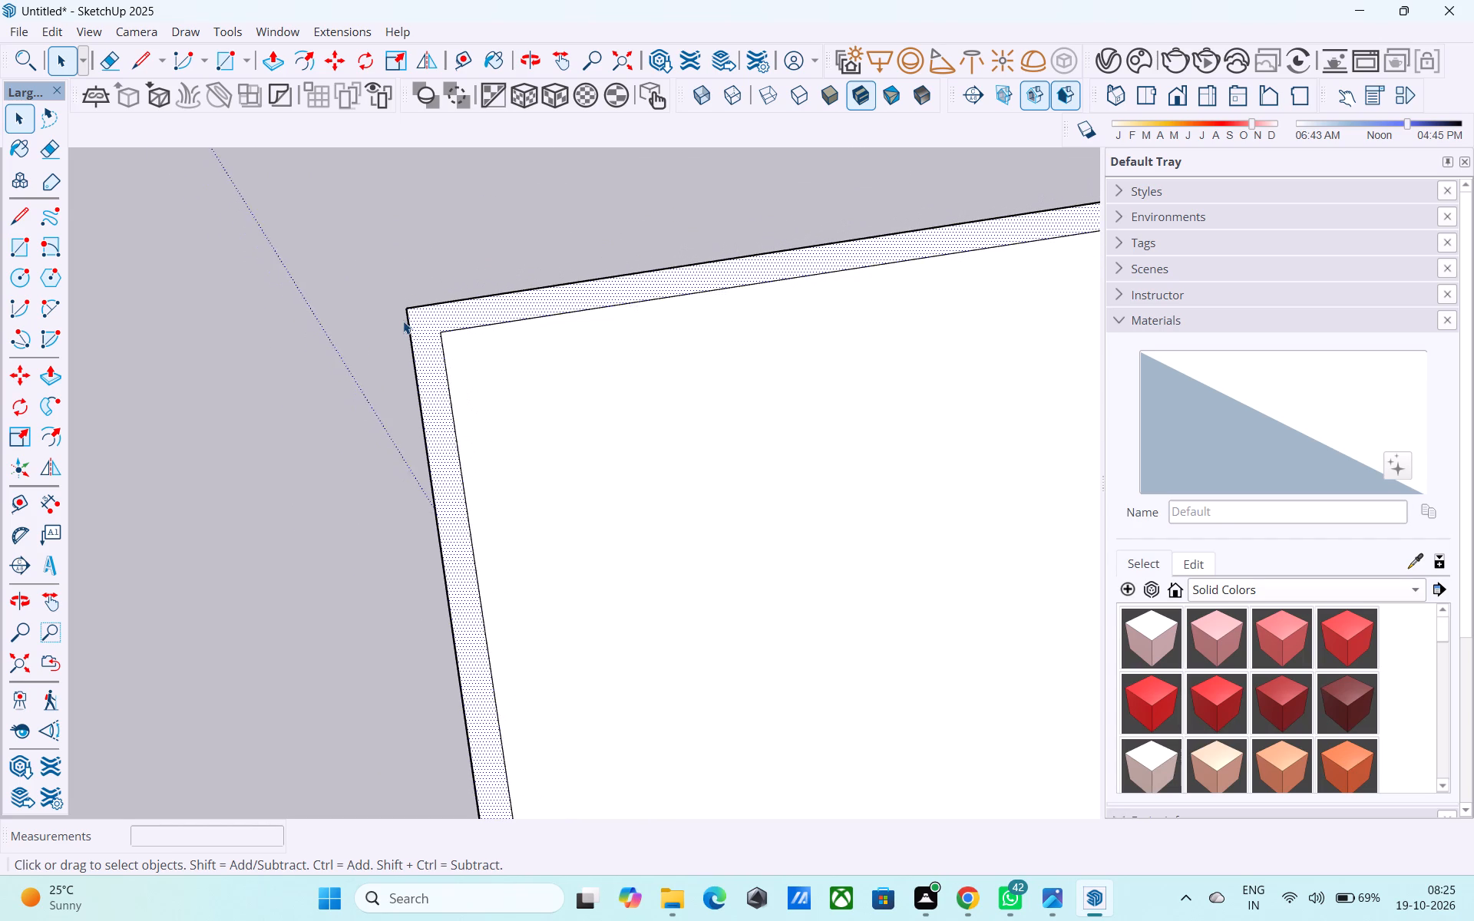
scroll(403, 321, down, 17)
scroll(811, 421, down, 6)
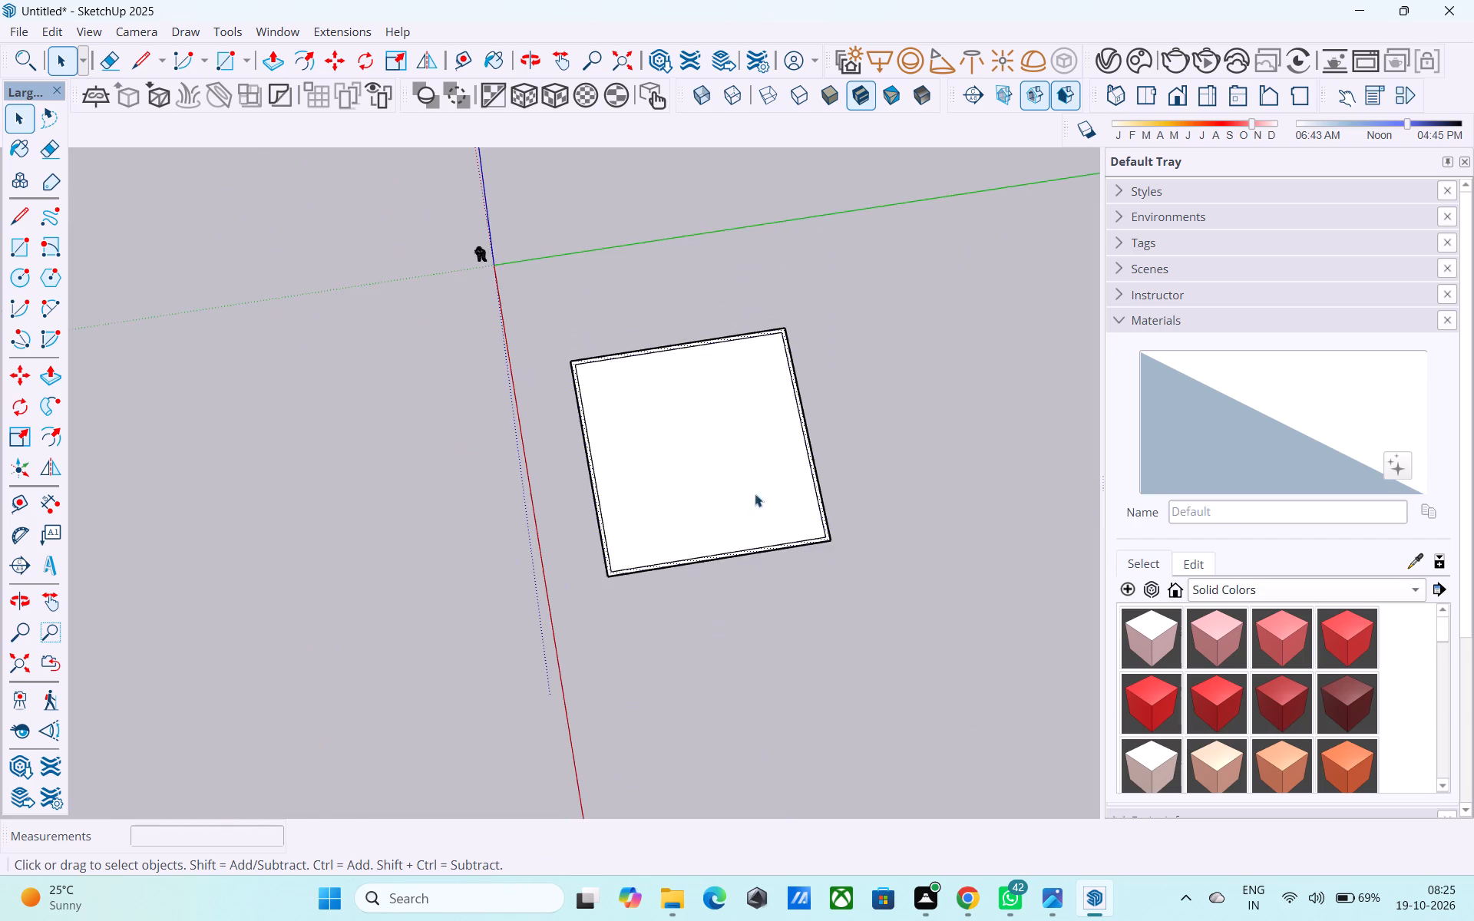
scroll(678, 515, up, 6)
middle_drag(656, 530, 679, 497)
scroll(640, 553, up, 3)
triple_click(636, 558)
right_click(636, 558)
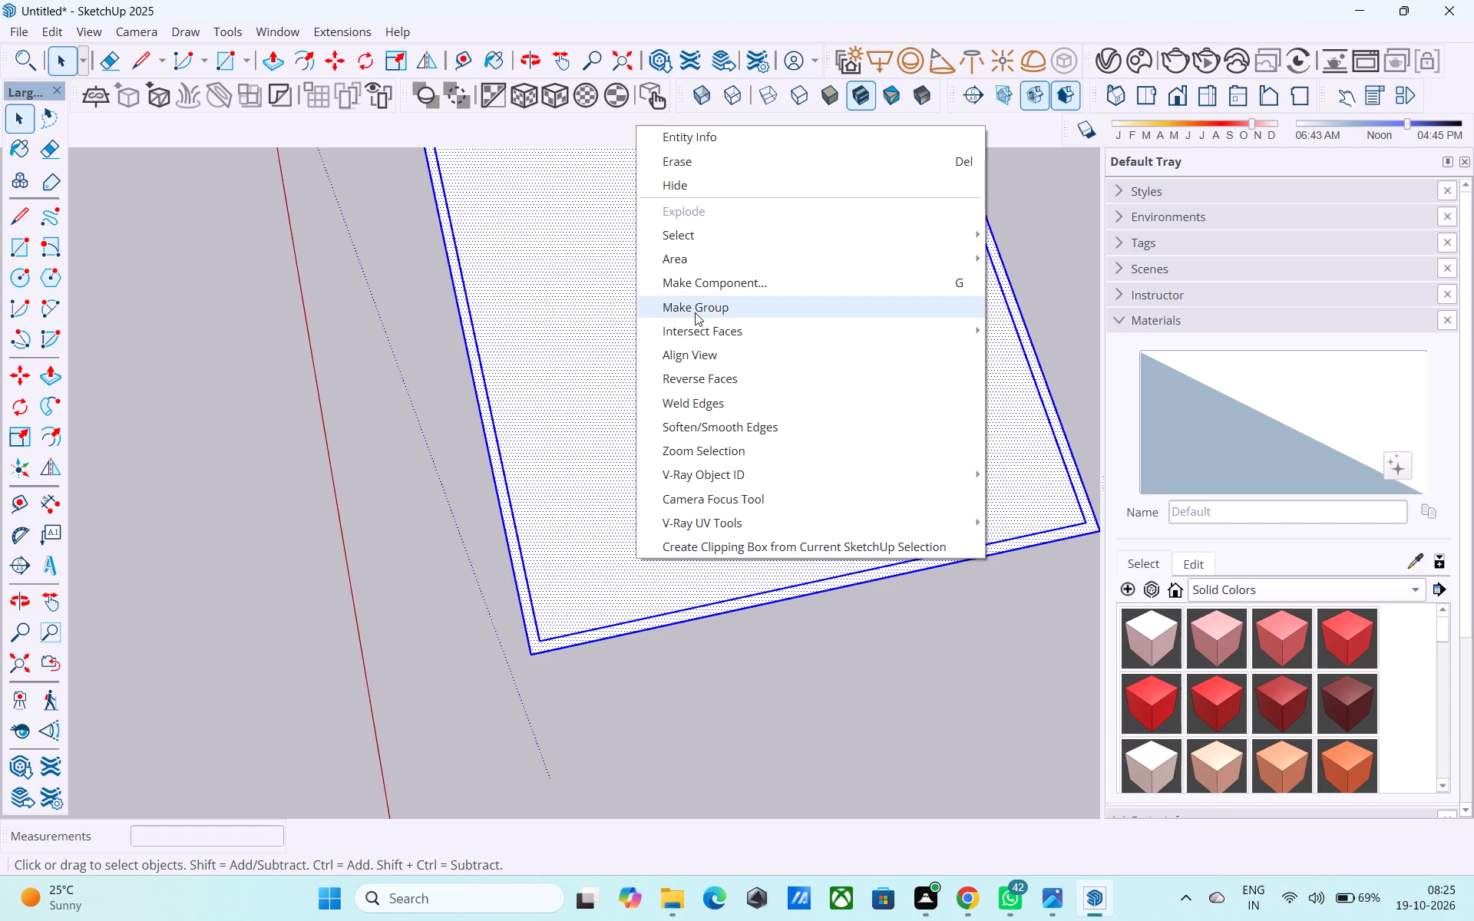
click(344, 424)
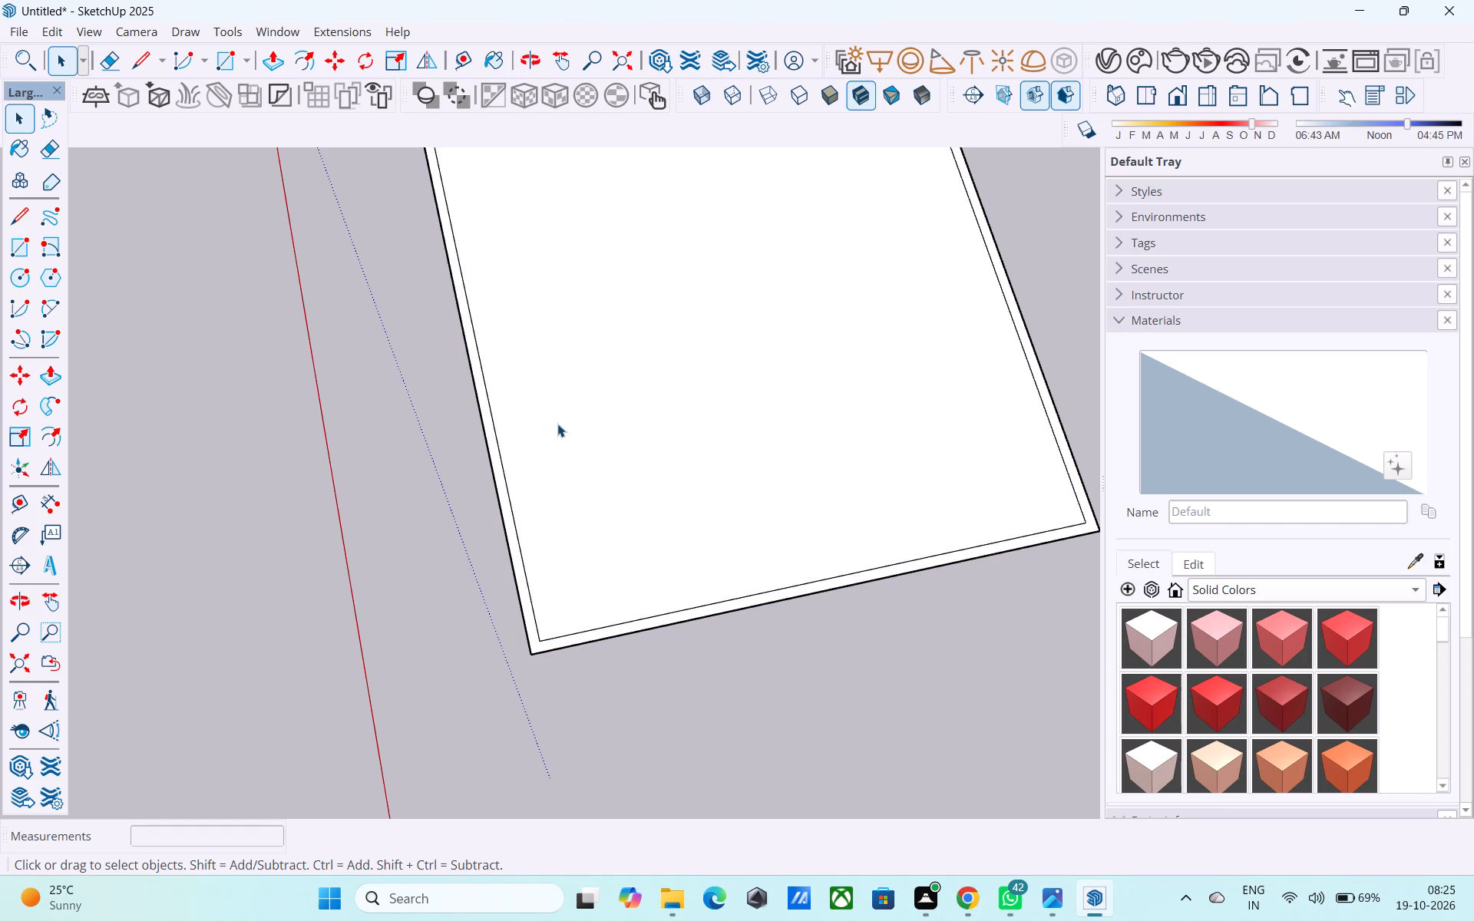
Make a group from the 9" border face and its edges, leaving out the inner floor face.
click(557, 424)
click(498, 485)
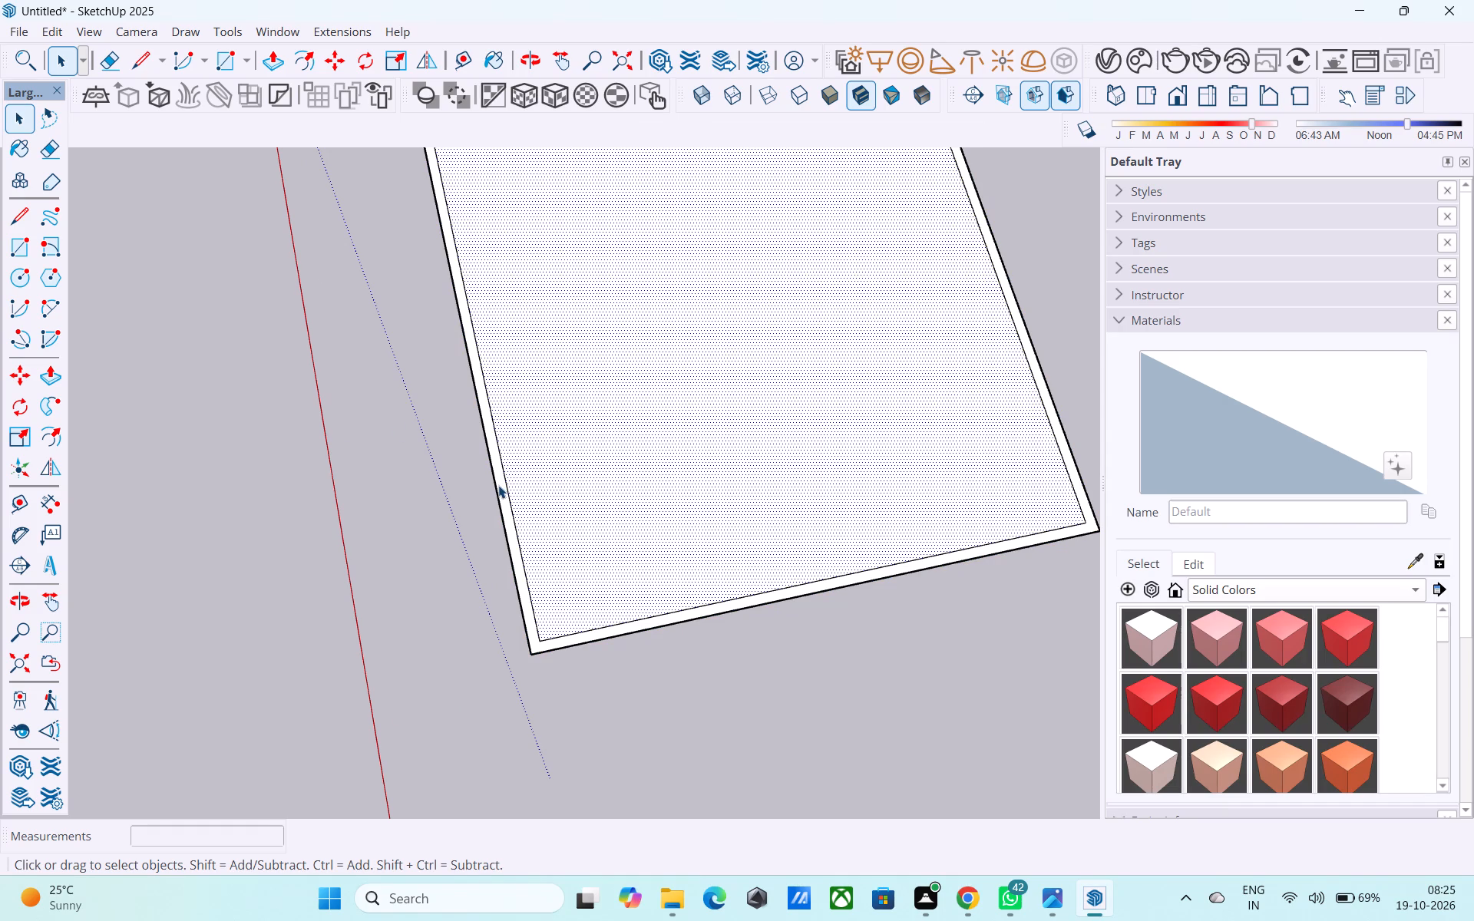
click(498, 485)
scroll(498, 485, up, 2)
click(500, 482)
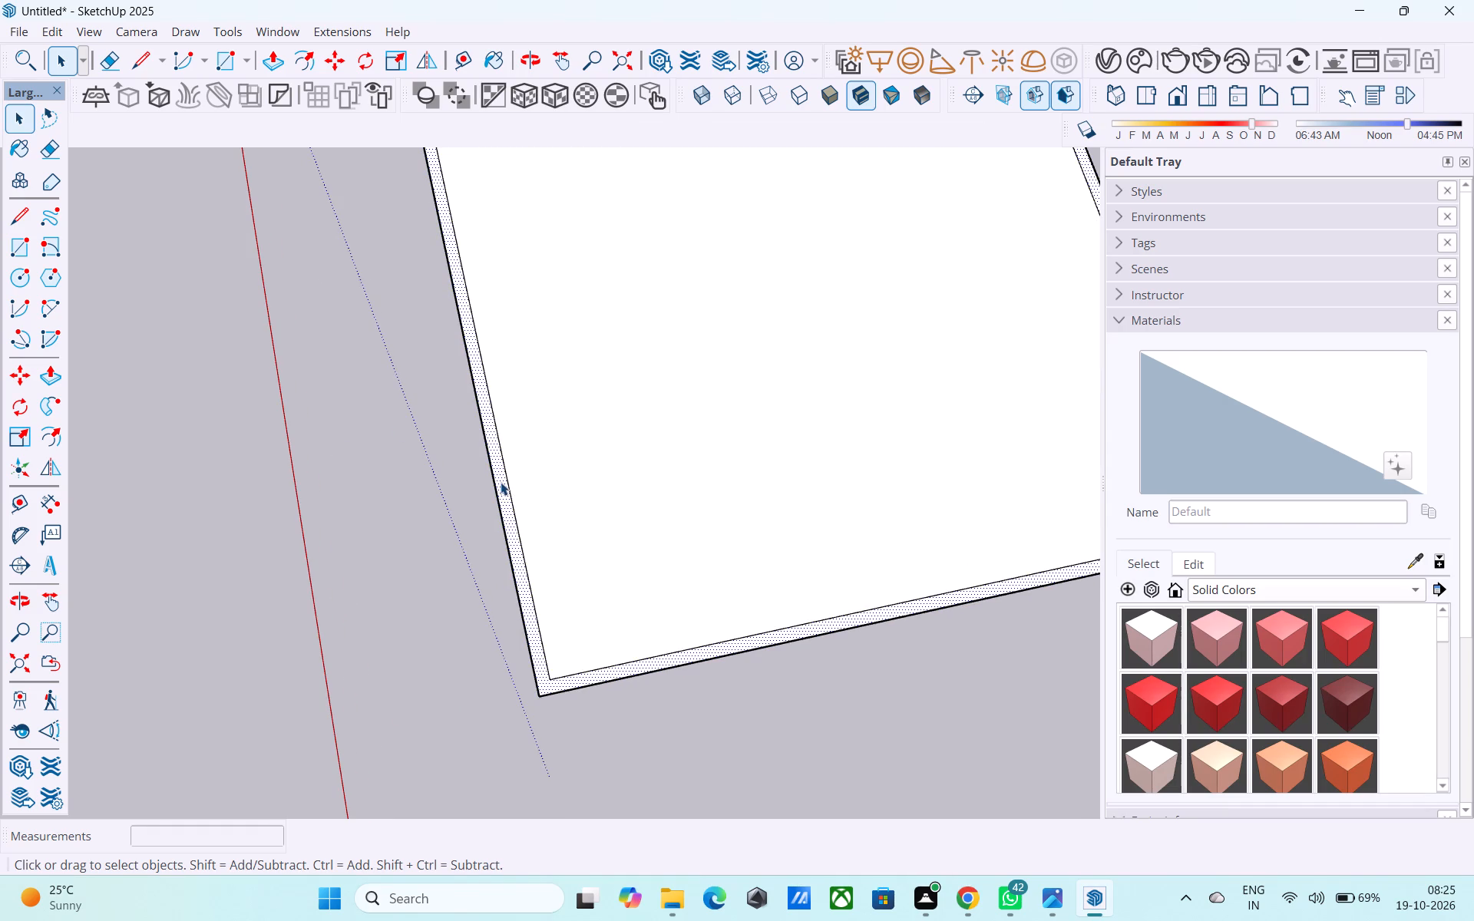
double_click(501, 482)
right_click(501, 482)
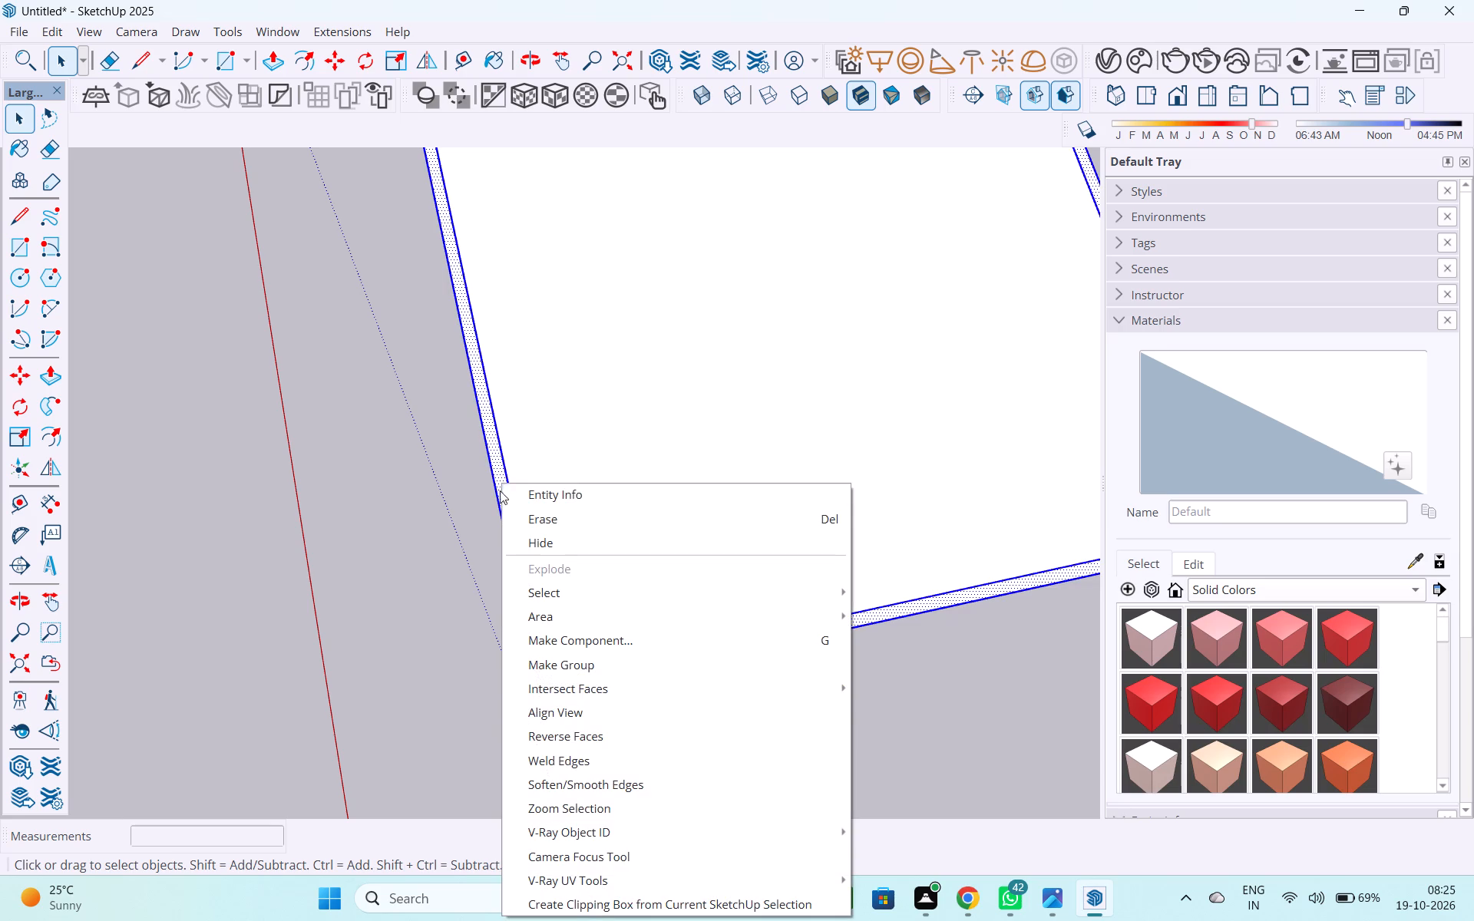
click(576, 671)
Inside the border group, extrude the border face 10' with Push/Pull to raise the walls, and exit the group.
double_click(540, 645)
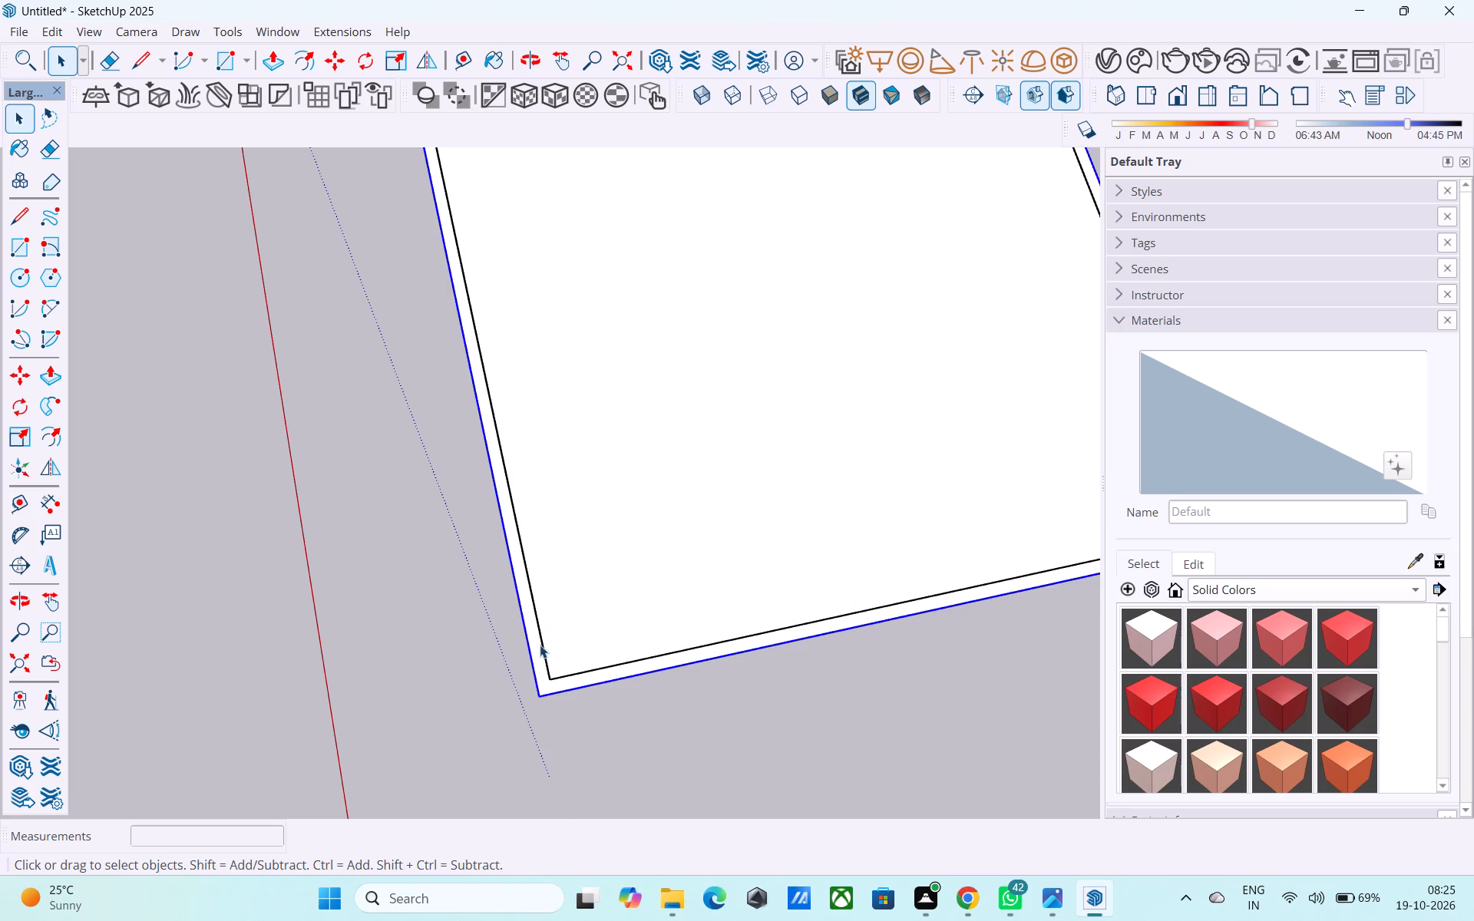
click(537, 633)
key(p)
click(537, 633)
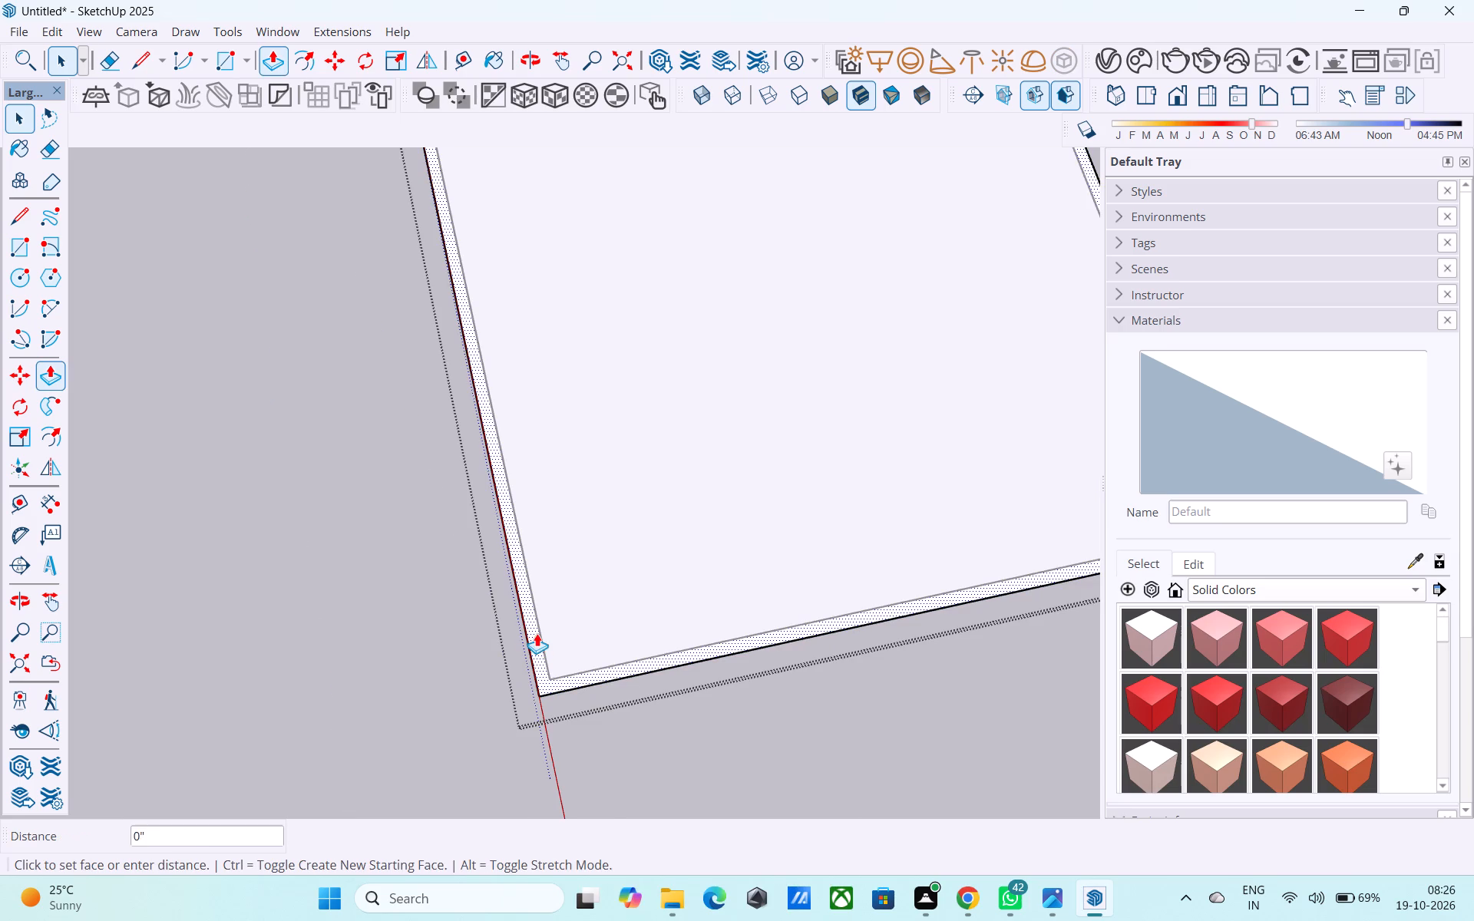
text(10')
key(Return)
middle_drag(549, 568, 650, 246)
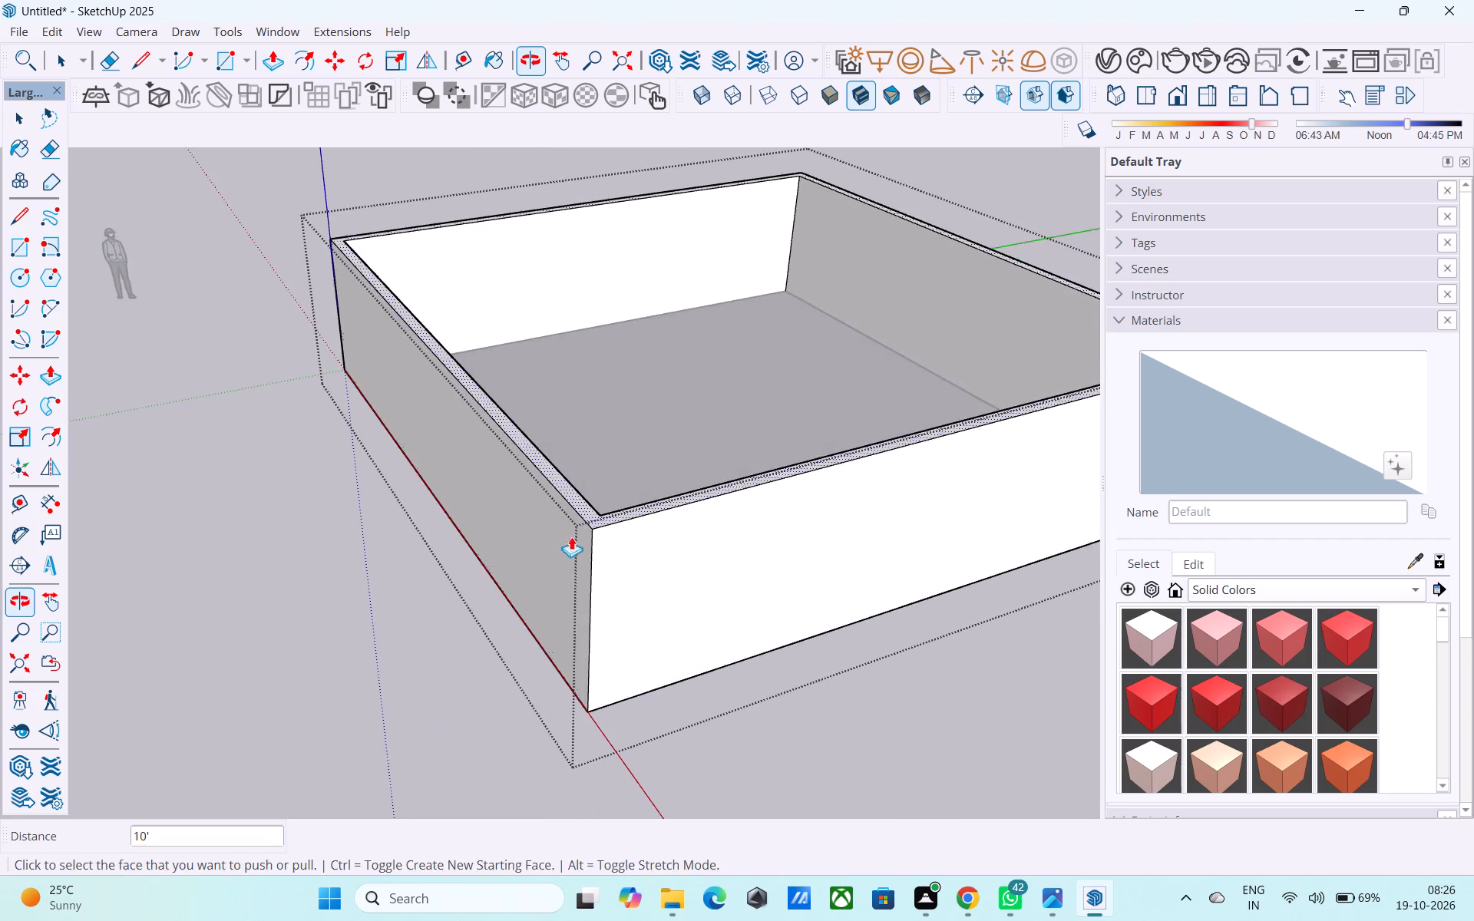
middle_drag(568, 533, 402, 437)
scroll(385, 408, down, 4)
key(space)
middle_drag(424, 408, 304, 554)
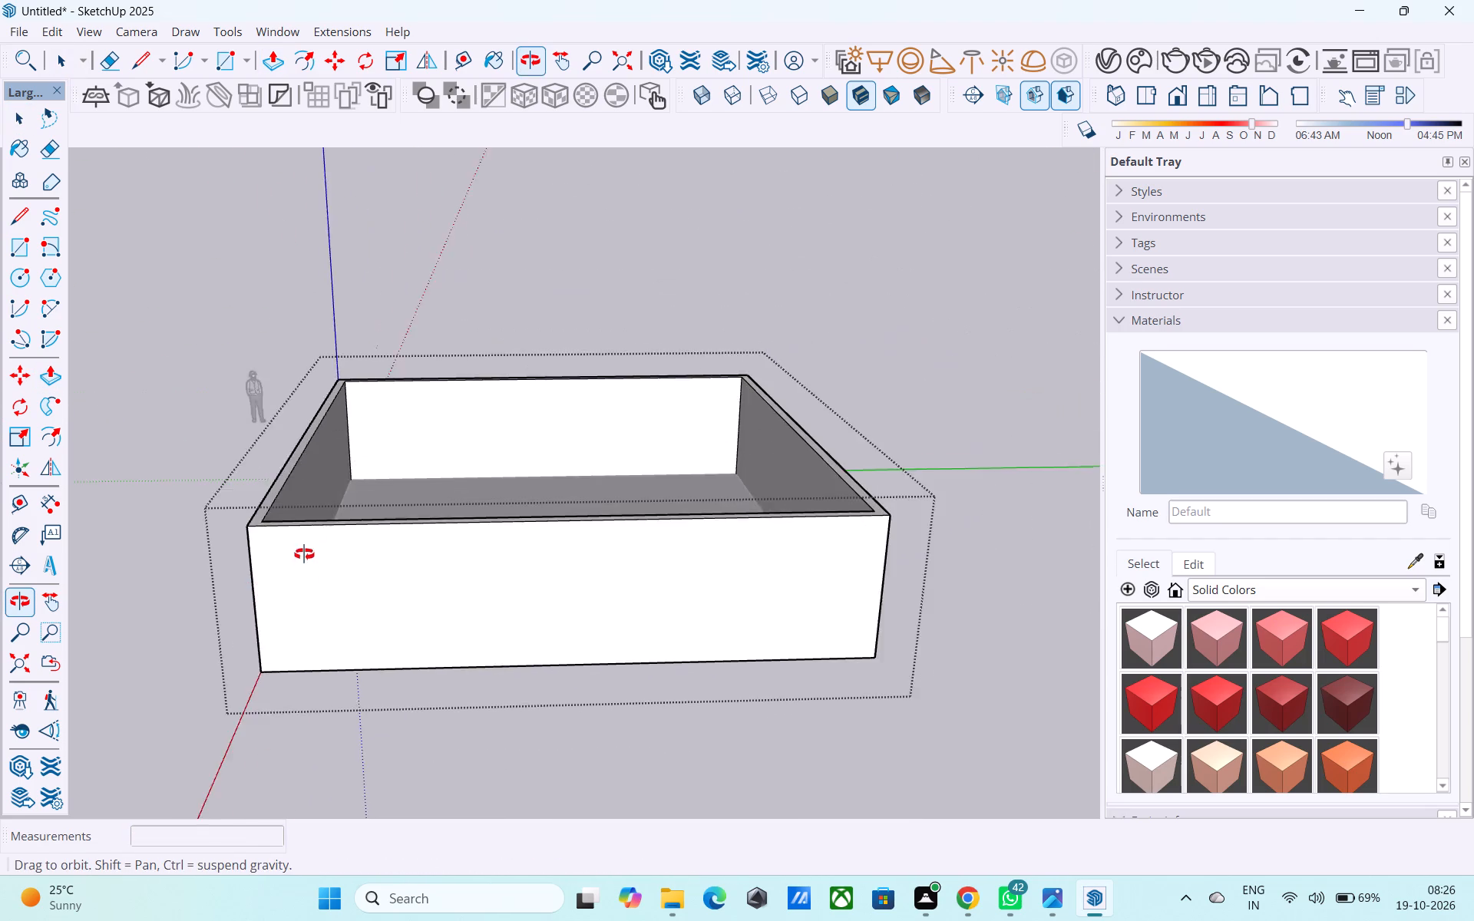
middle_drag(304, 554, 387, 610)
click(822, 288)
Examine the raised walls and the enclosed floor from several angles.
middle_drag(509, 416, 474, 579)
click(457, 608)
middle_drag(457, 608, 495, 491)
scroll(460, 569, down, 1)
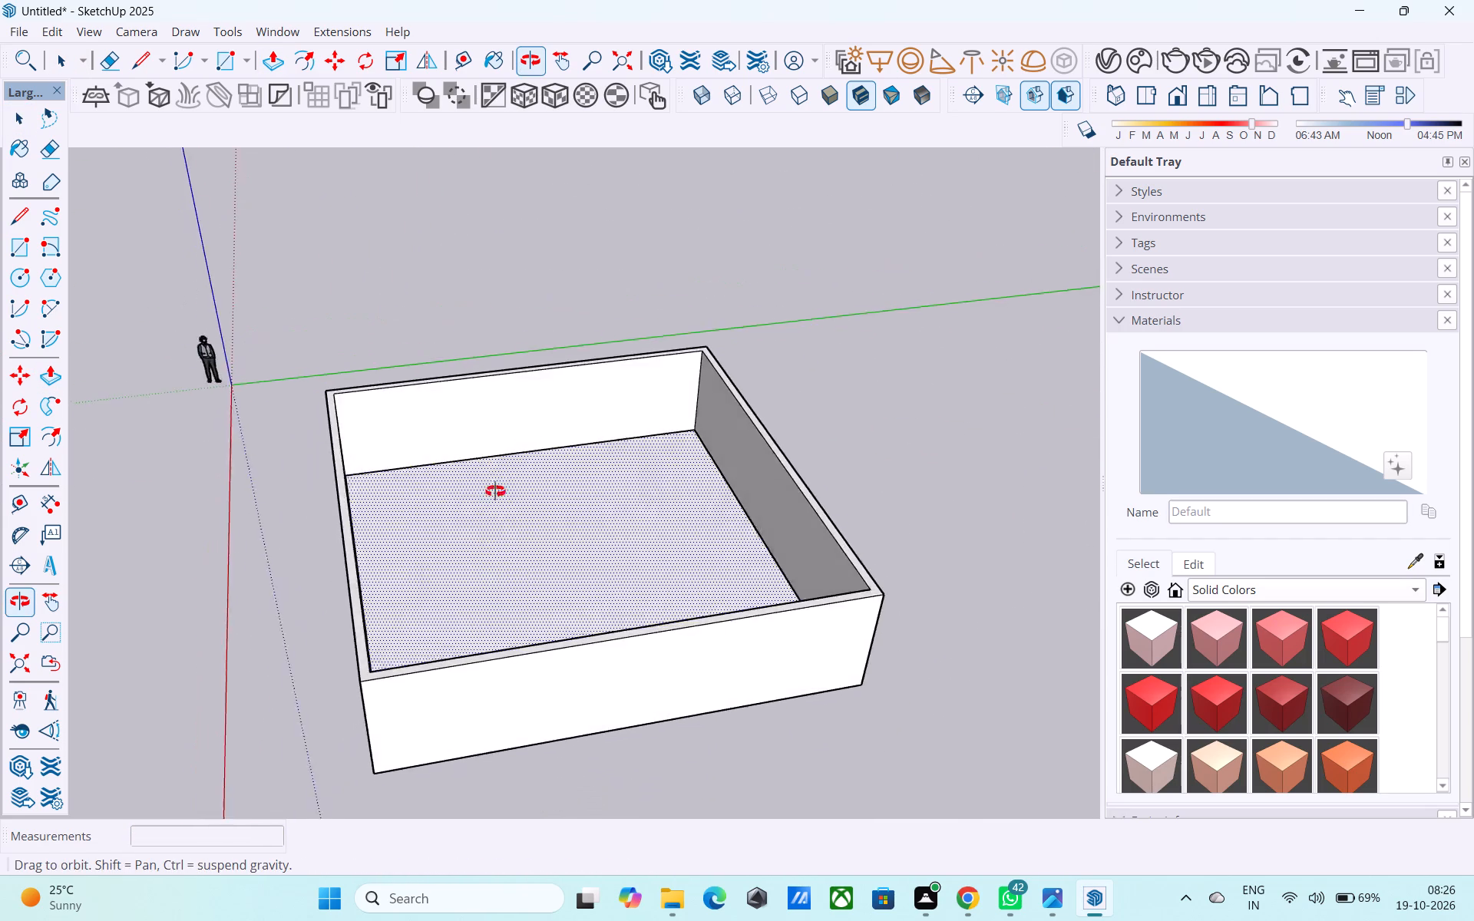
middle_drag(495, 491, 542, 412)
click(560, 583)
middle_drag(557, 584, 483, 540)
double_click(450, 577)
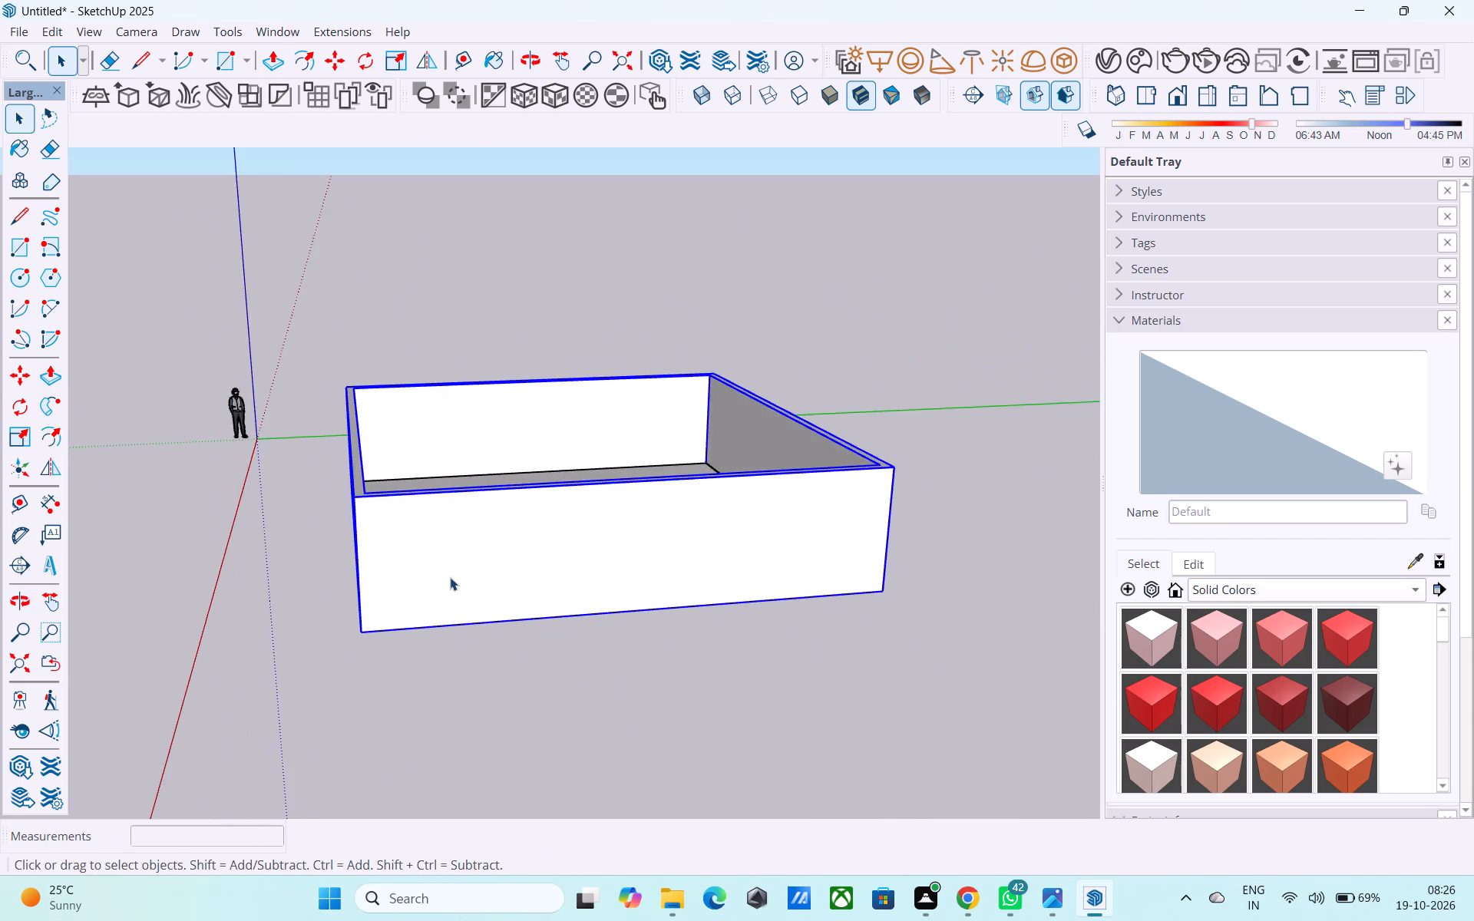
middle_drag(451, 576, 747, 474)
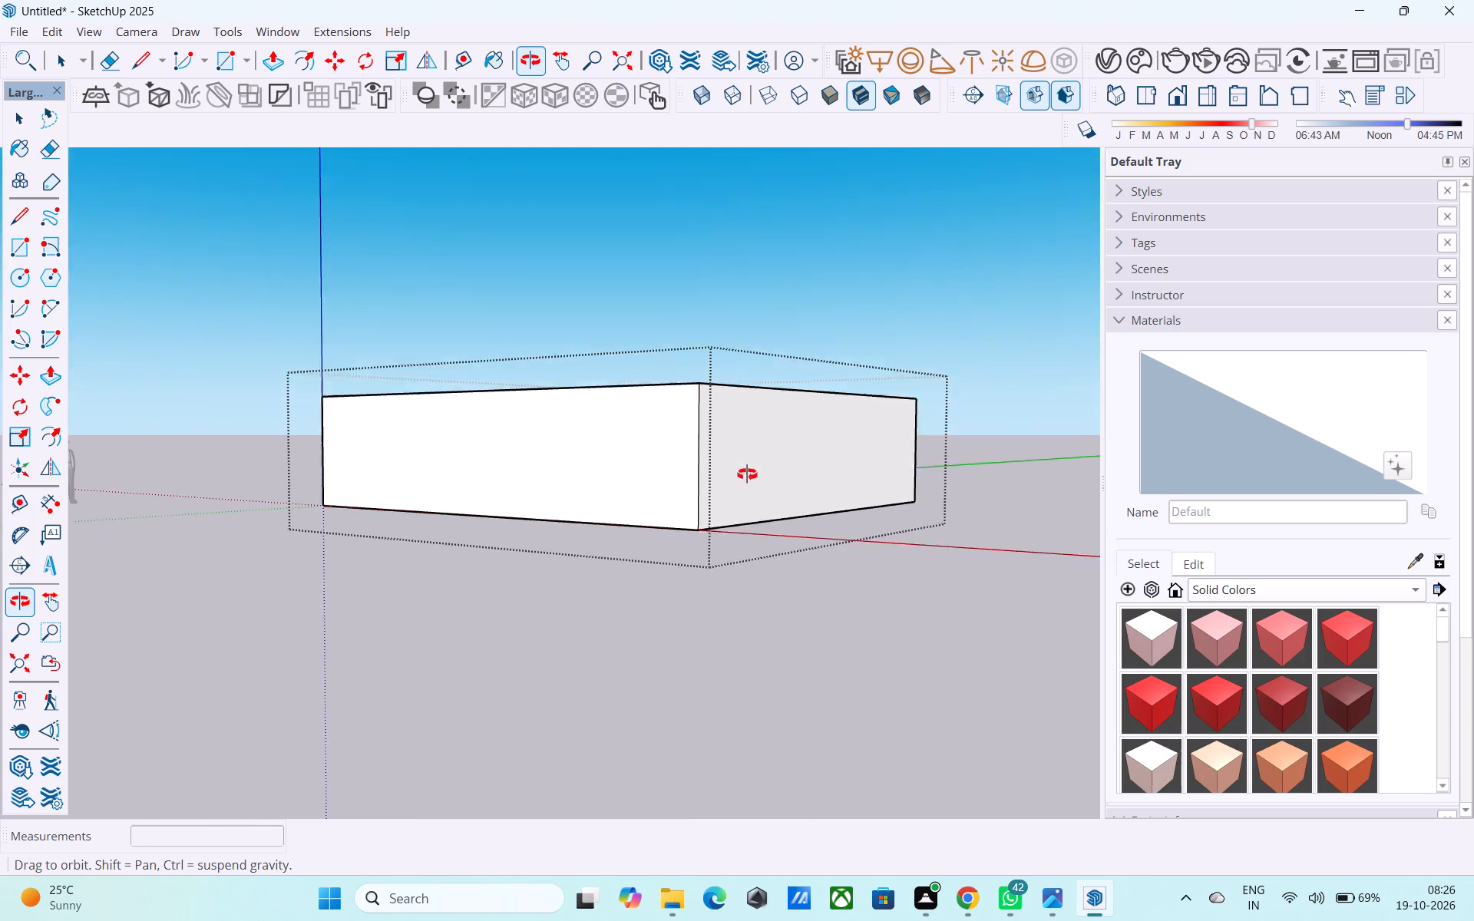
middle_drag(747, 474, 632, 776)
click(563, 231)
Make a separate group from the floor face and its edges inside the walls.
double_click(606, 470)
right_click(606, 470)
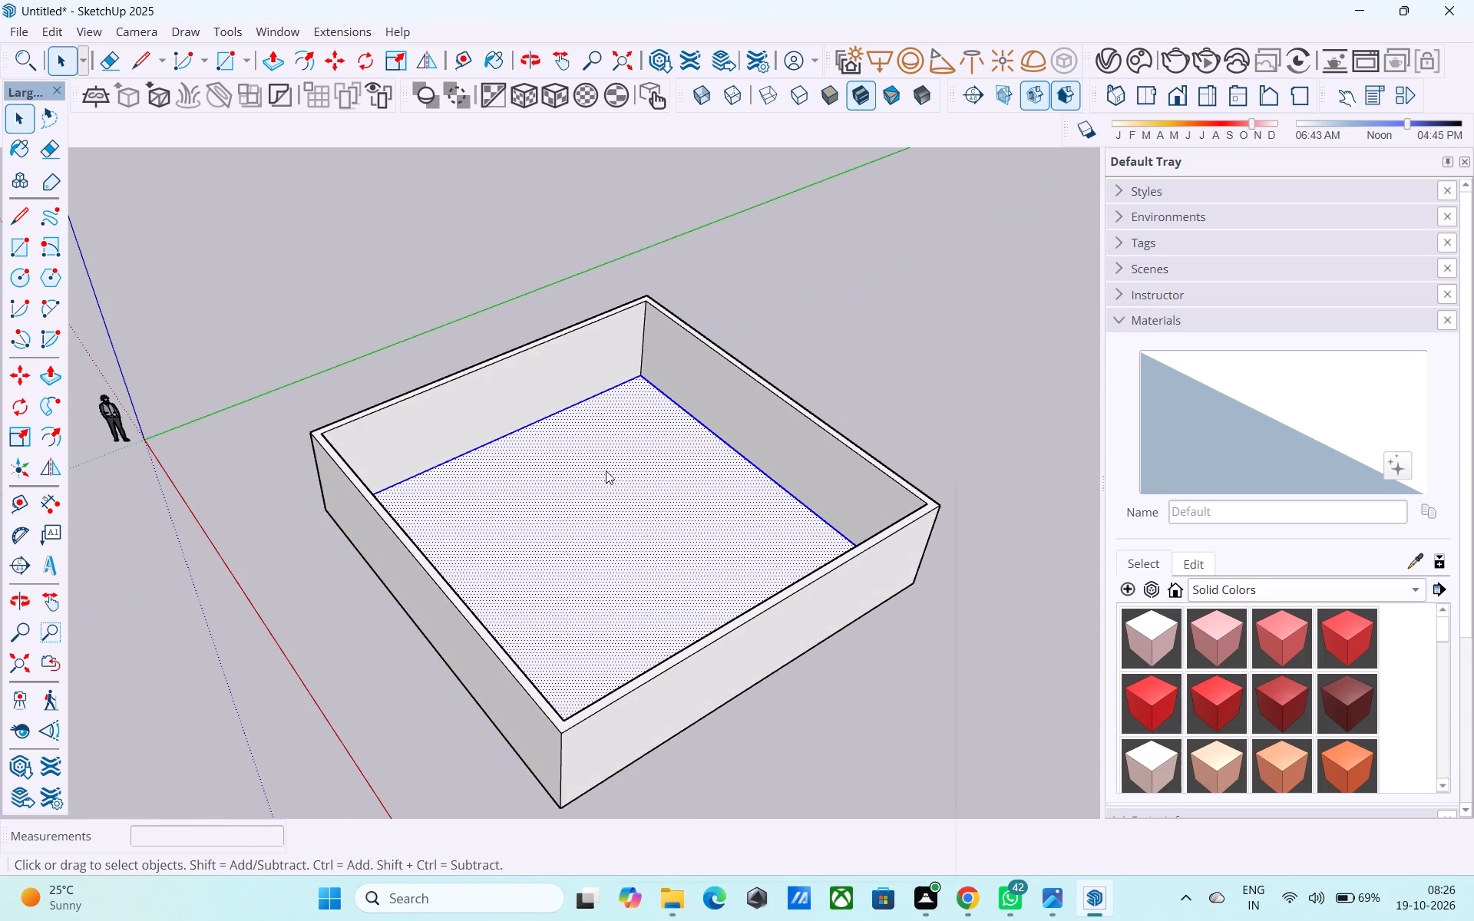
click(650, 662)
Inside the floor group, draw a 6" vertical line down from one corner of the floor's underside.
middle_drag(649, 662, 864, 297)
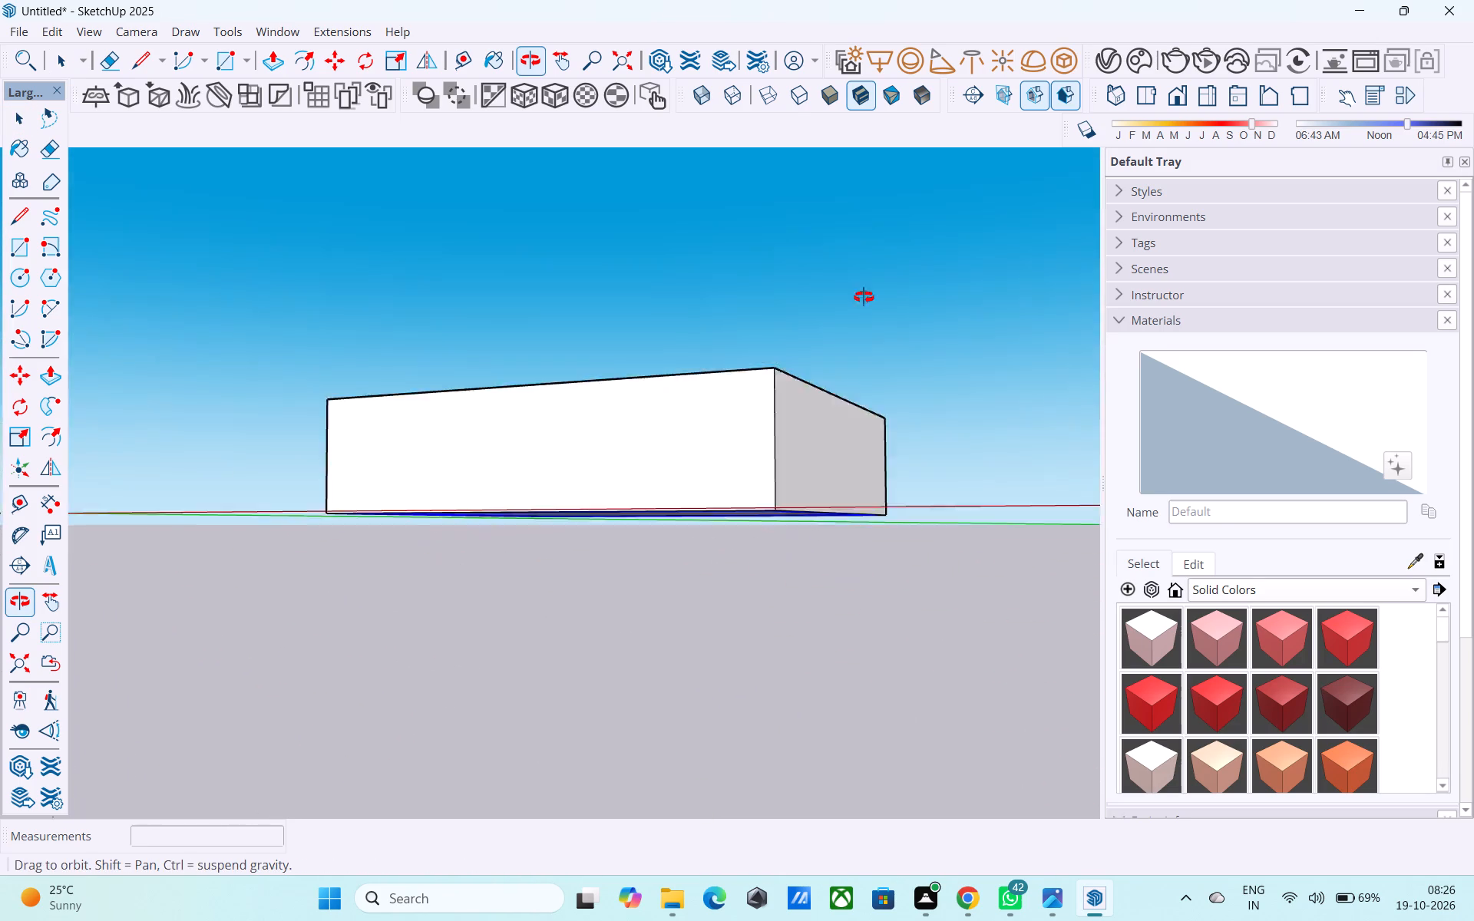
middle_drag(864, 297, 788, 144)
middle_drag(723, 366, 676, 169)
click(633, 277)
scroll(638, 238, up, 3)
double_click(638, 238)
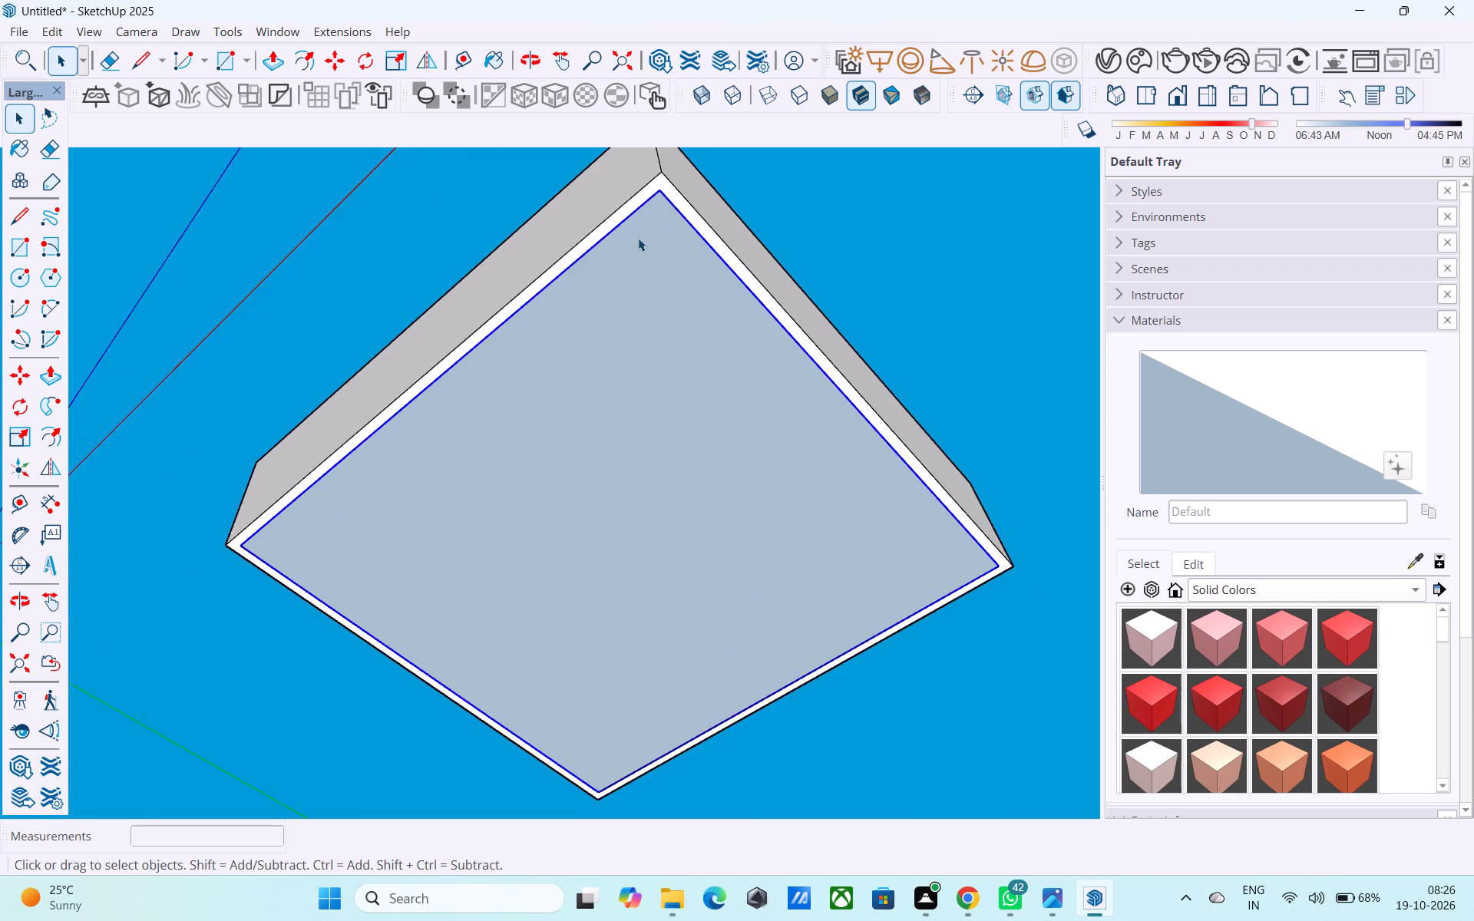
middle_drag(638, 238, 577, 378)
key(l)
click(607, 294)
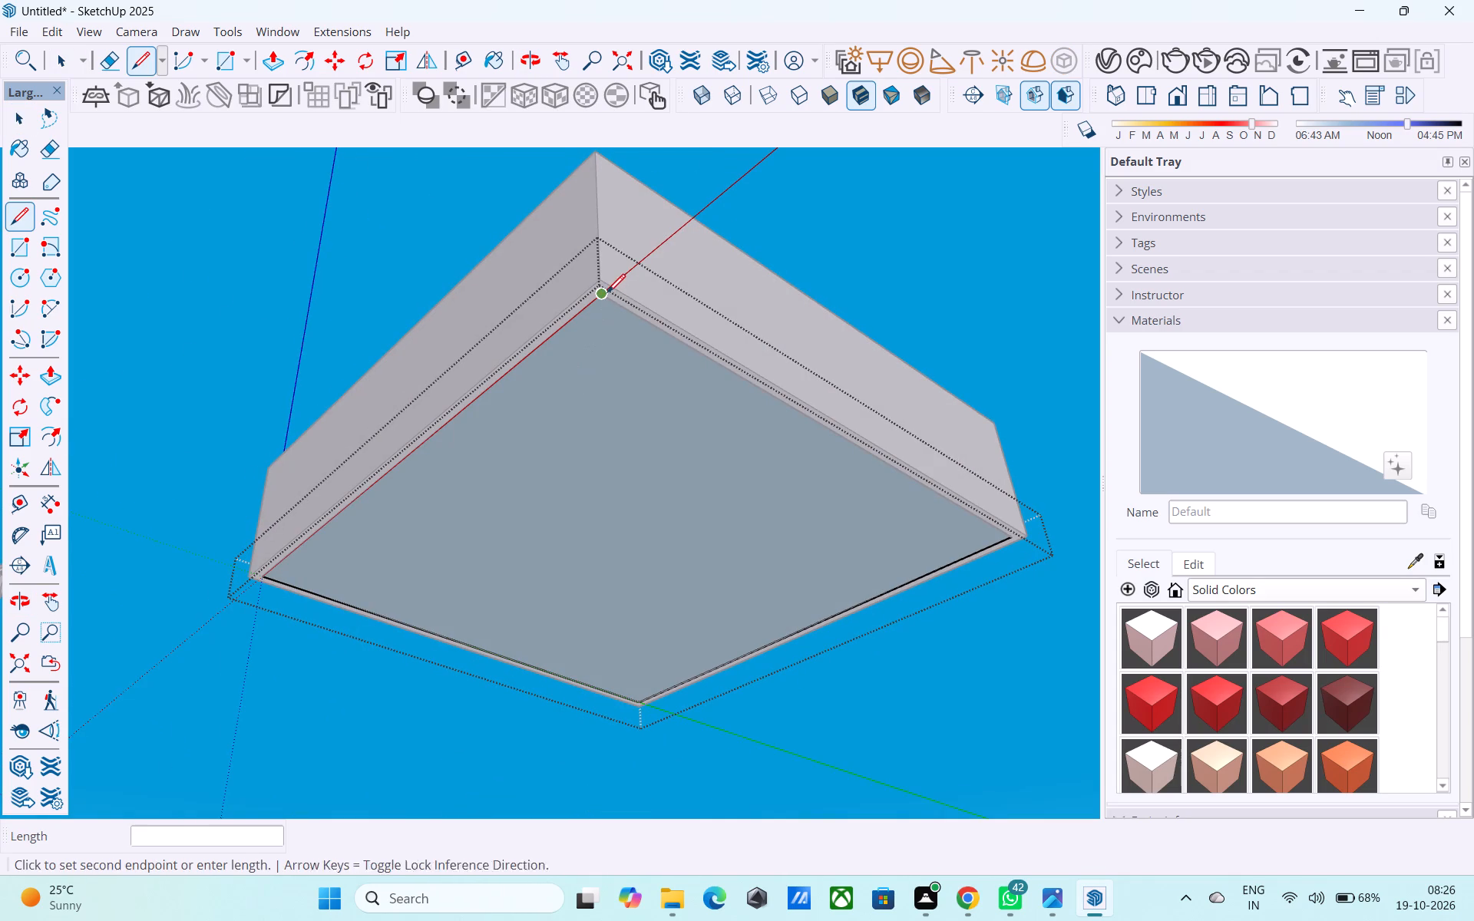
text(6")
key(Return)
key(space)
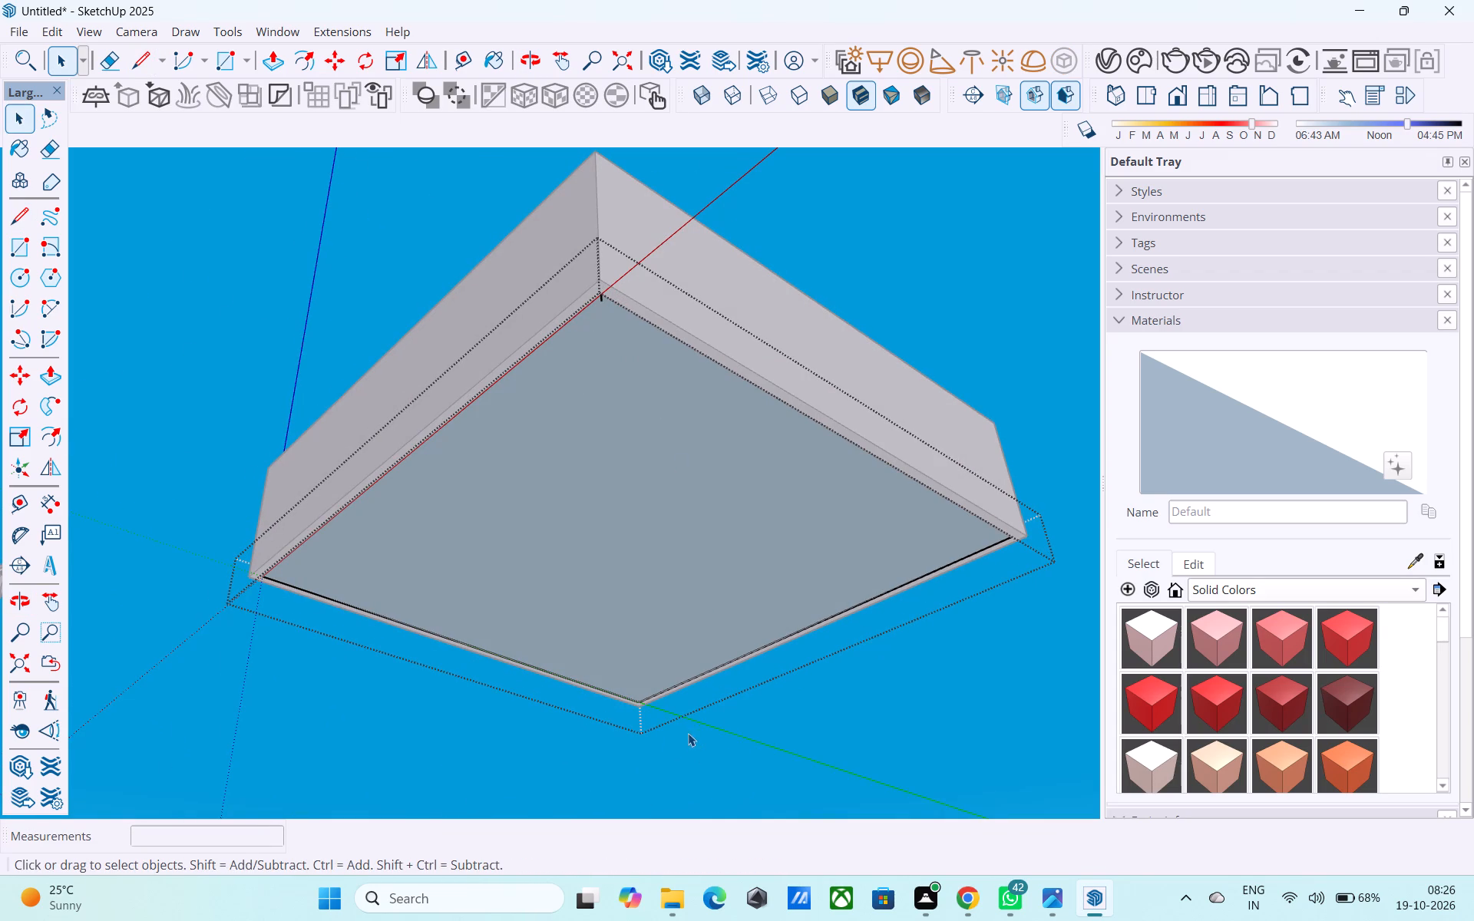
Draw another 6" vertical line down from the diagonally opposite corner of the floor face.
click(632, 698)
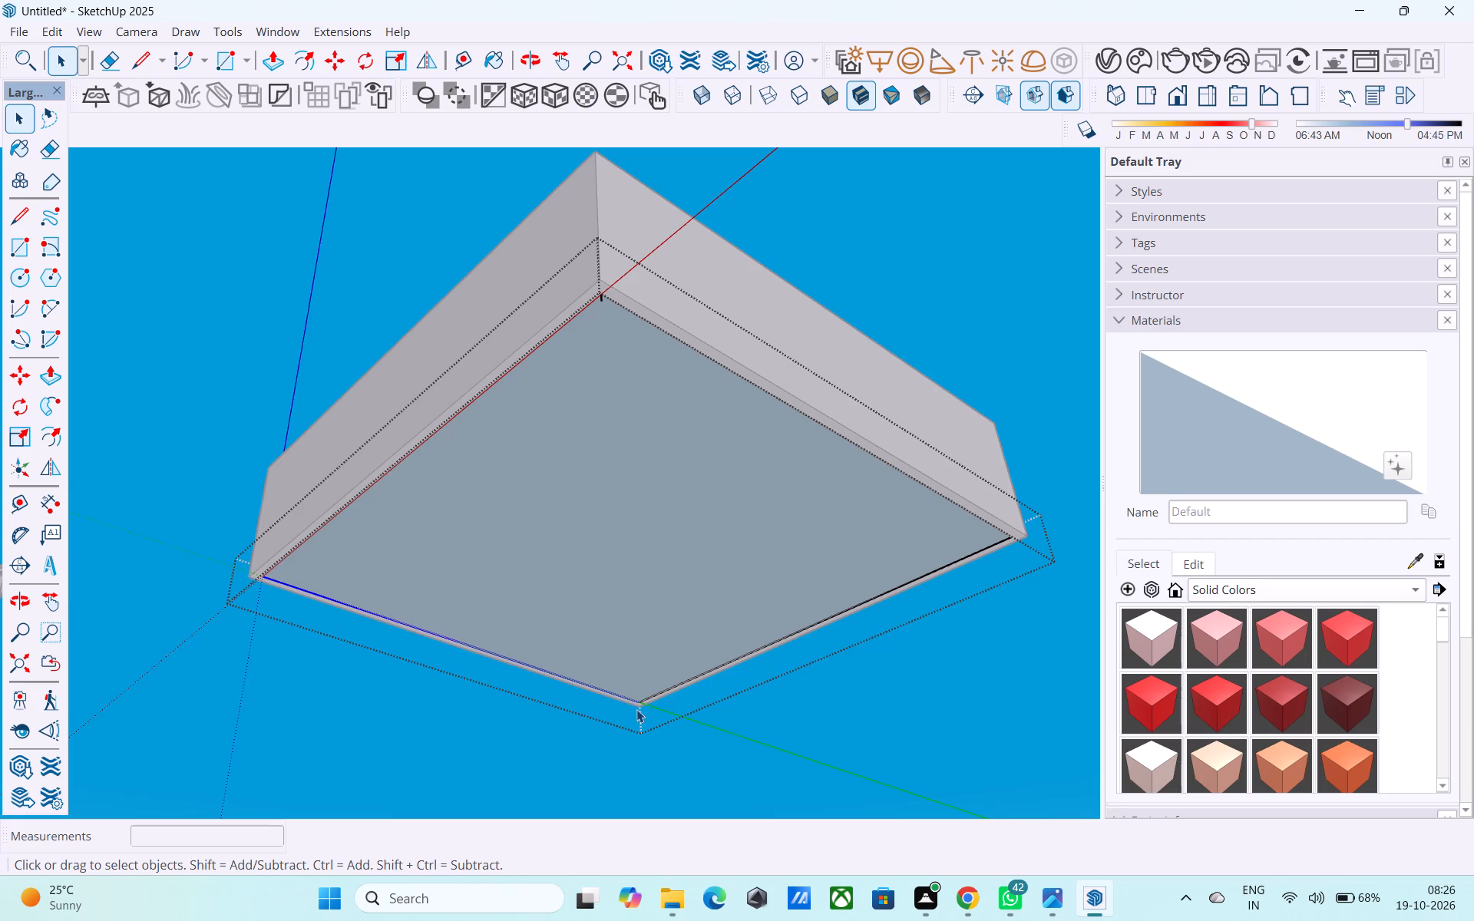
key(l)
click(636, 705)
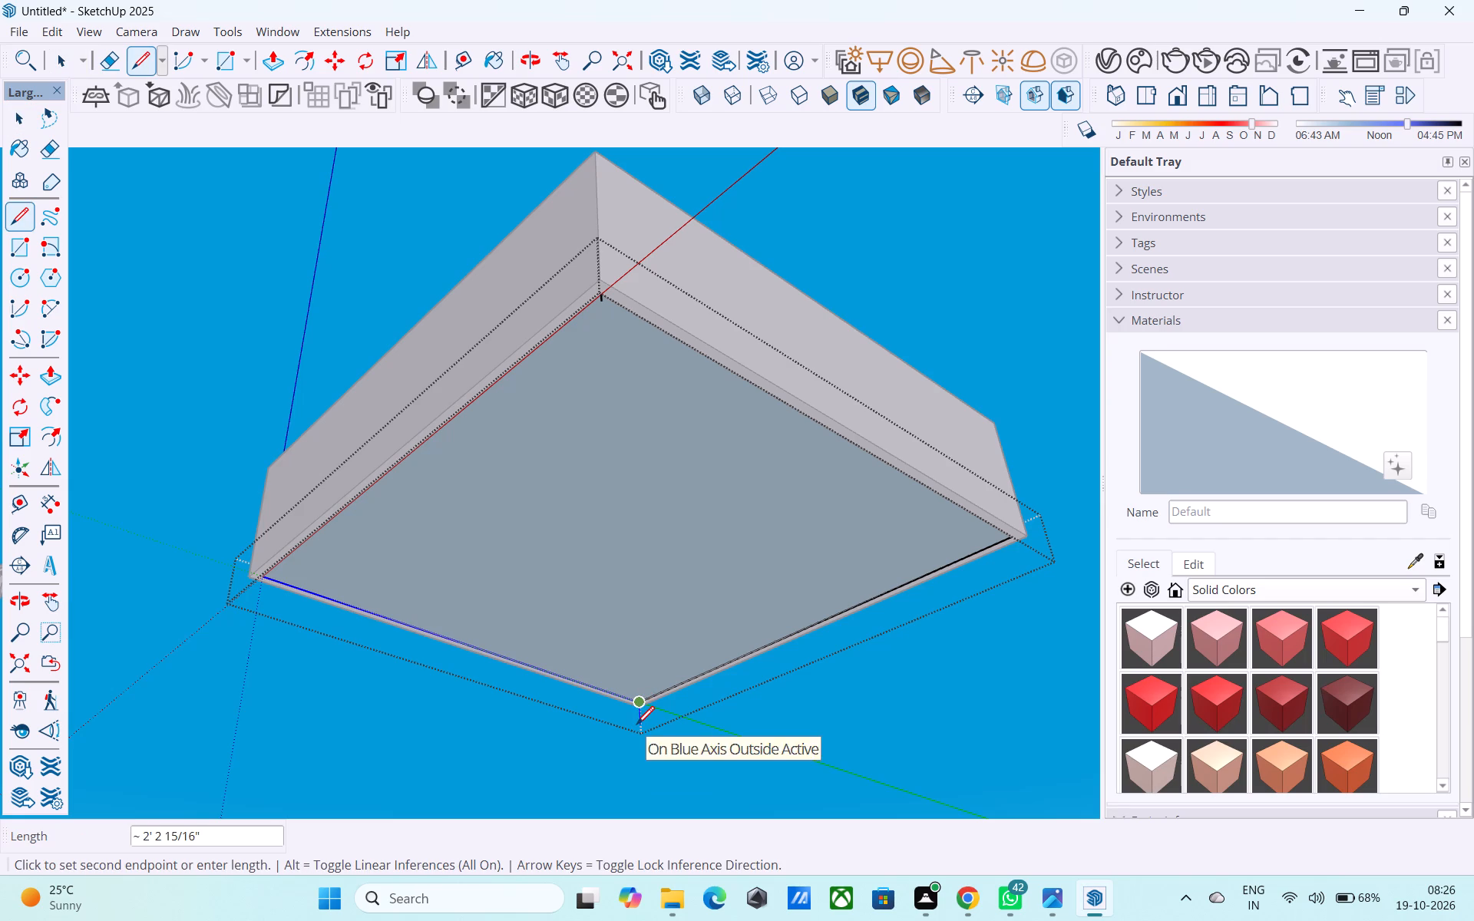
key(6)
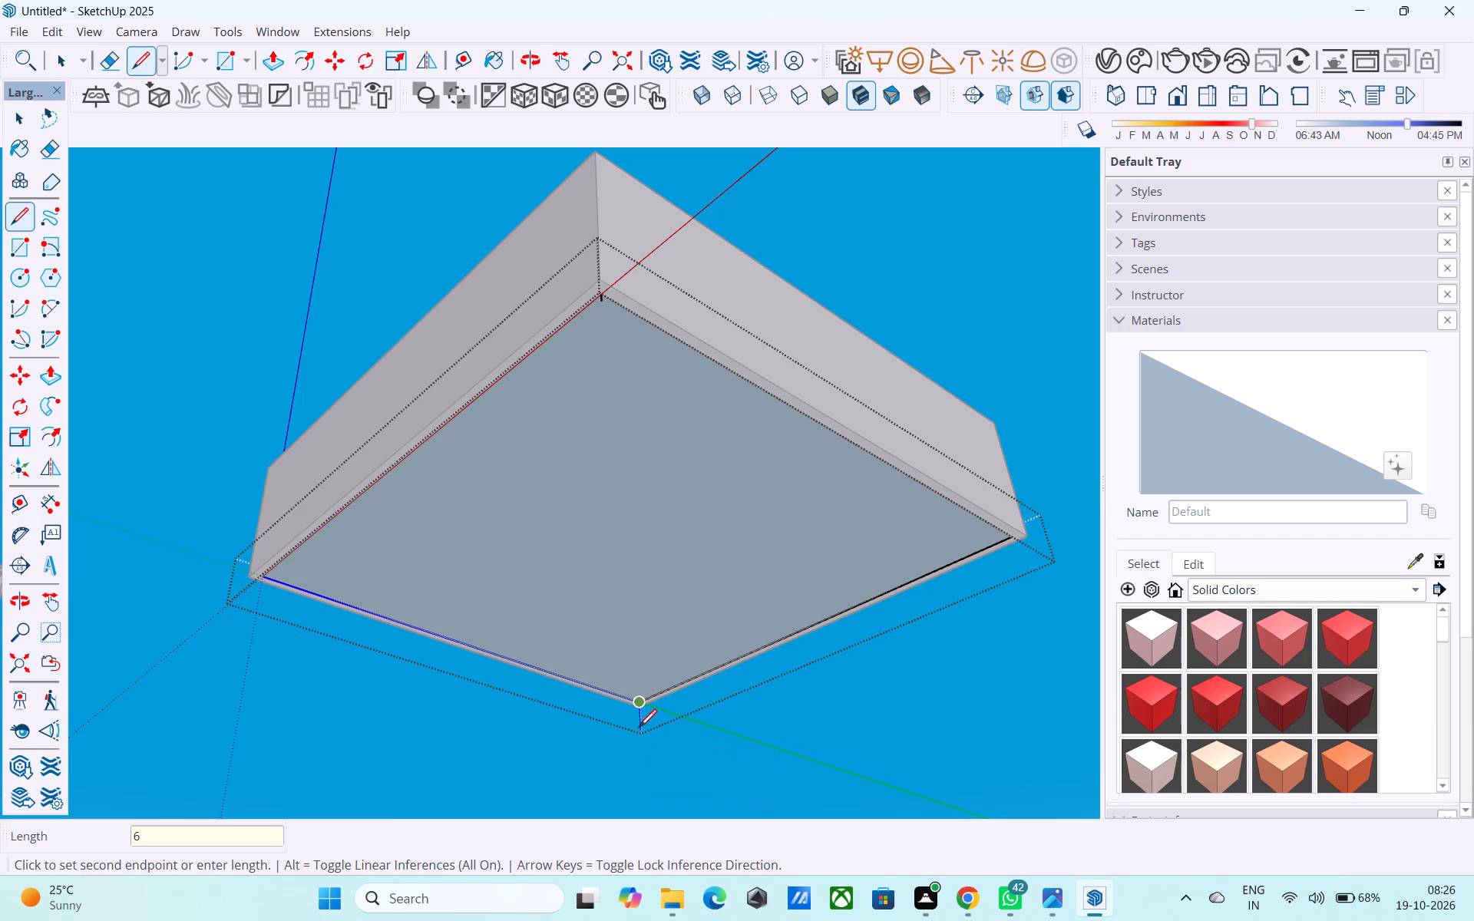
middle_drag(642, 729, 421, 755)
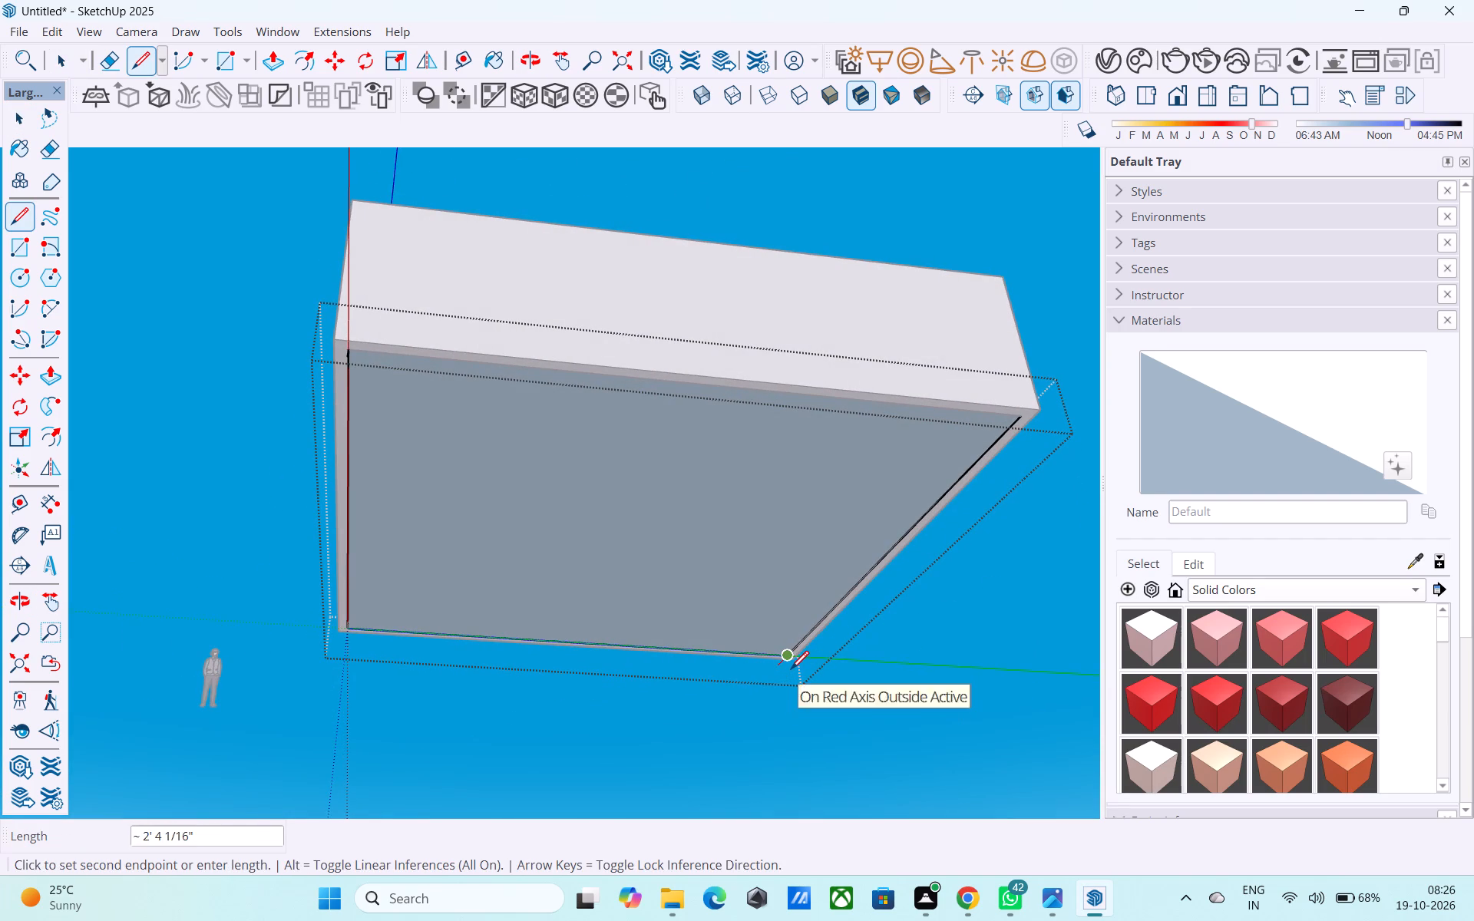
key(6)
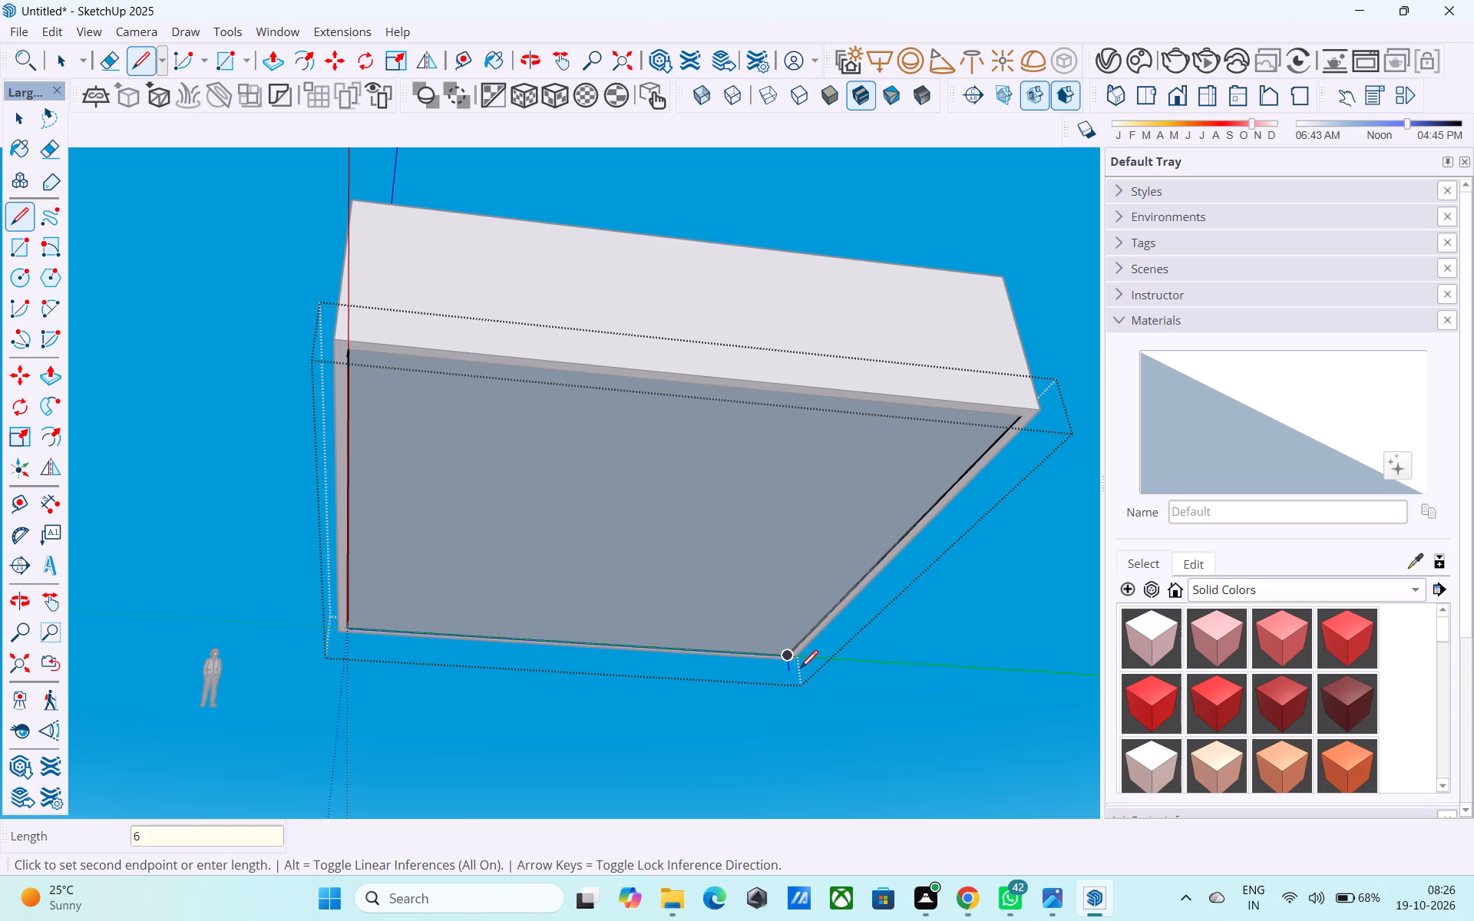
key(shift+quotedbl)
key(Return)
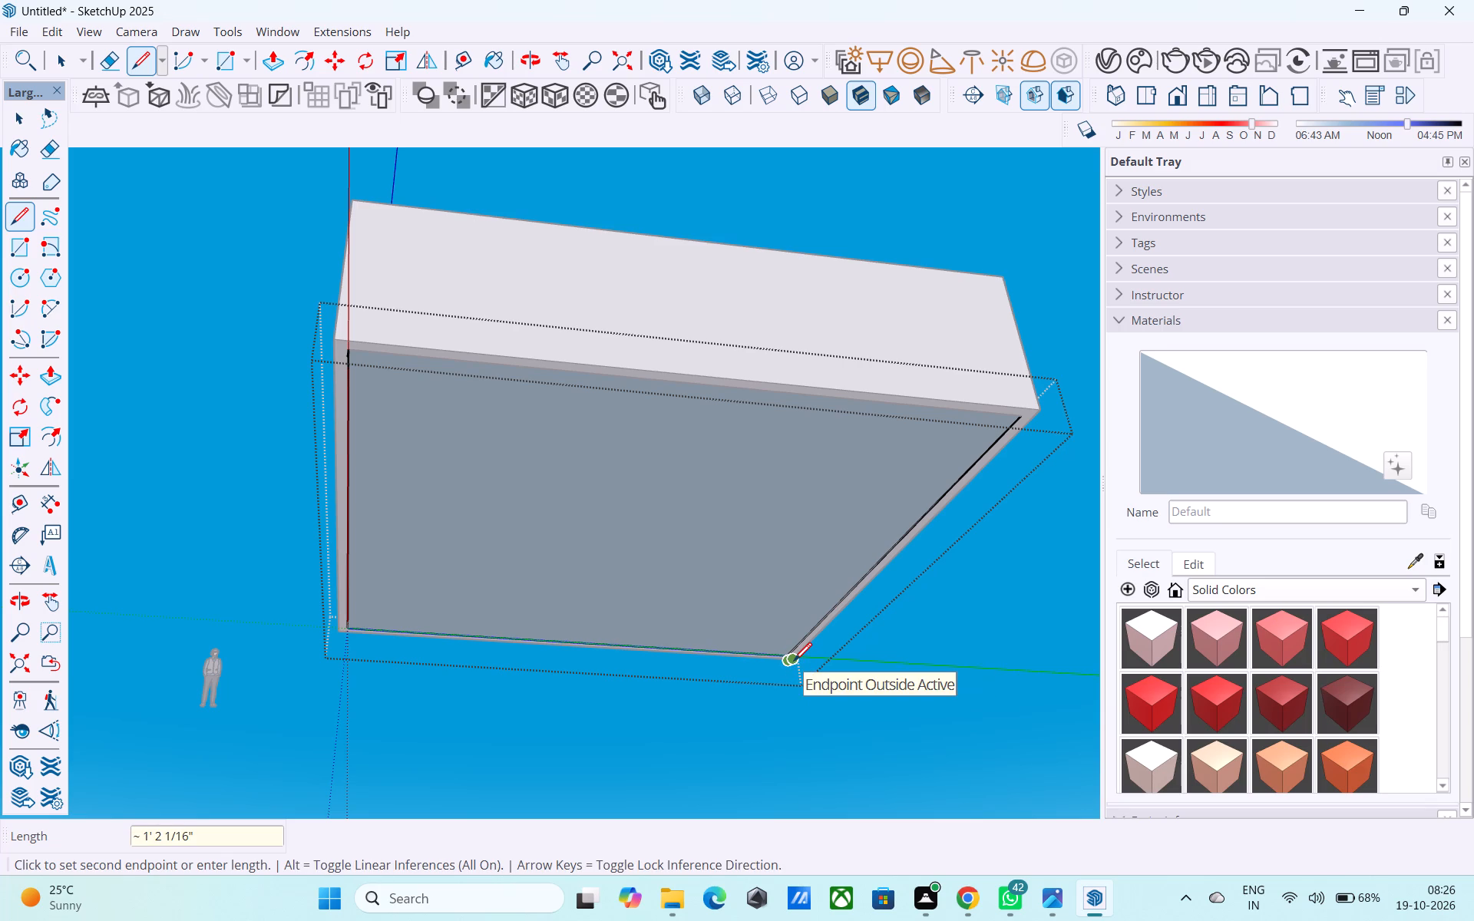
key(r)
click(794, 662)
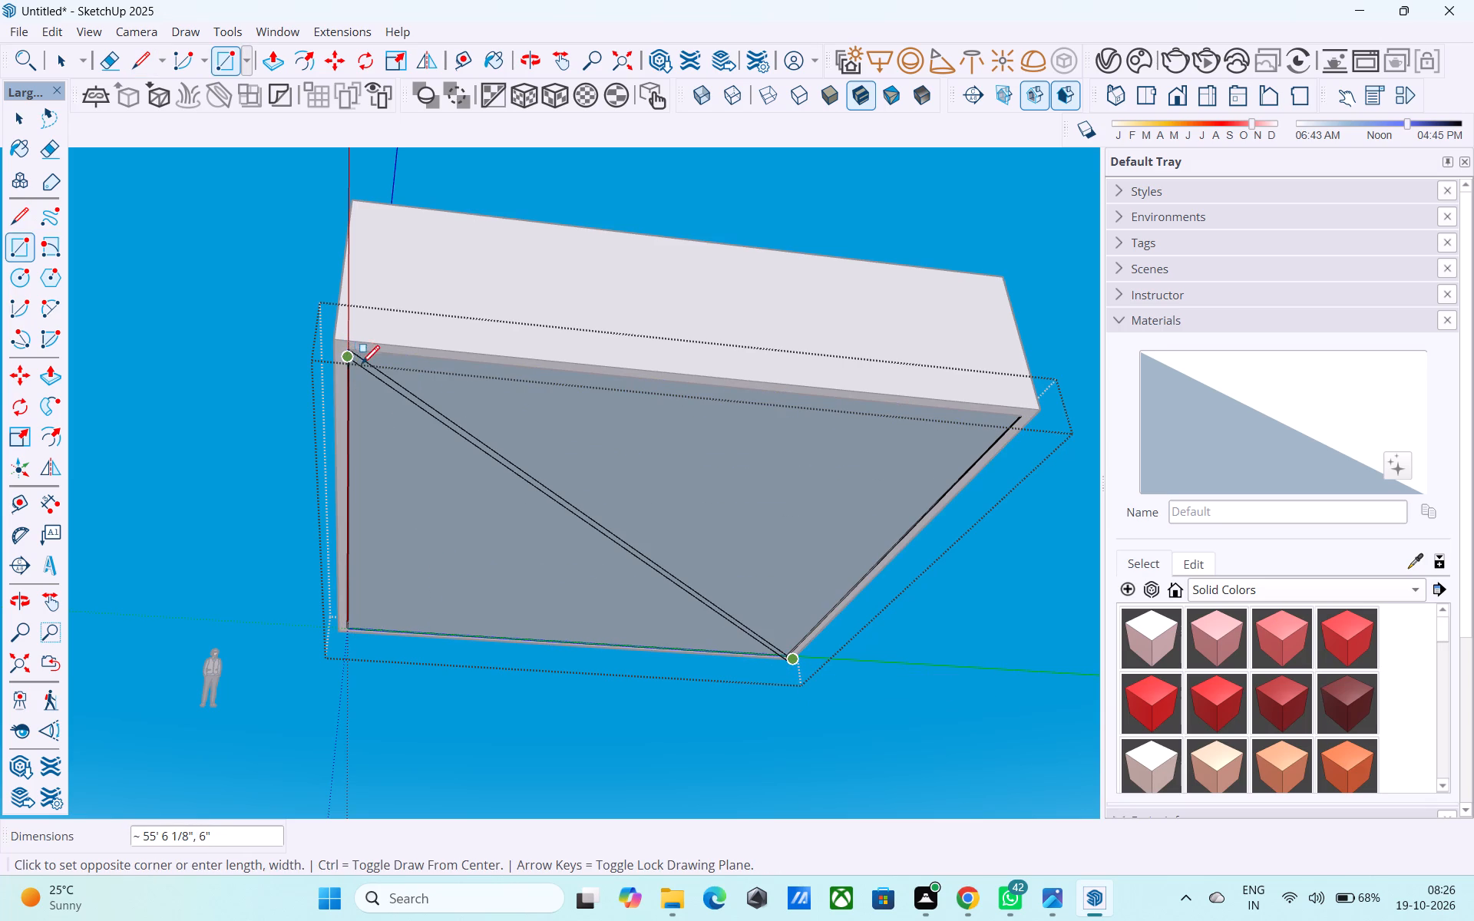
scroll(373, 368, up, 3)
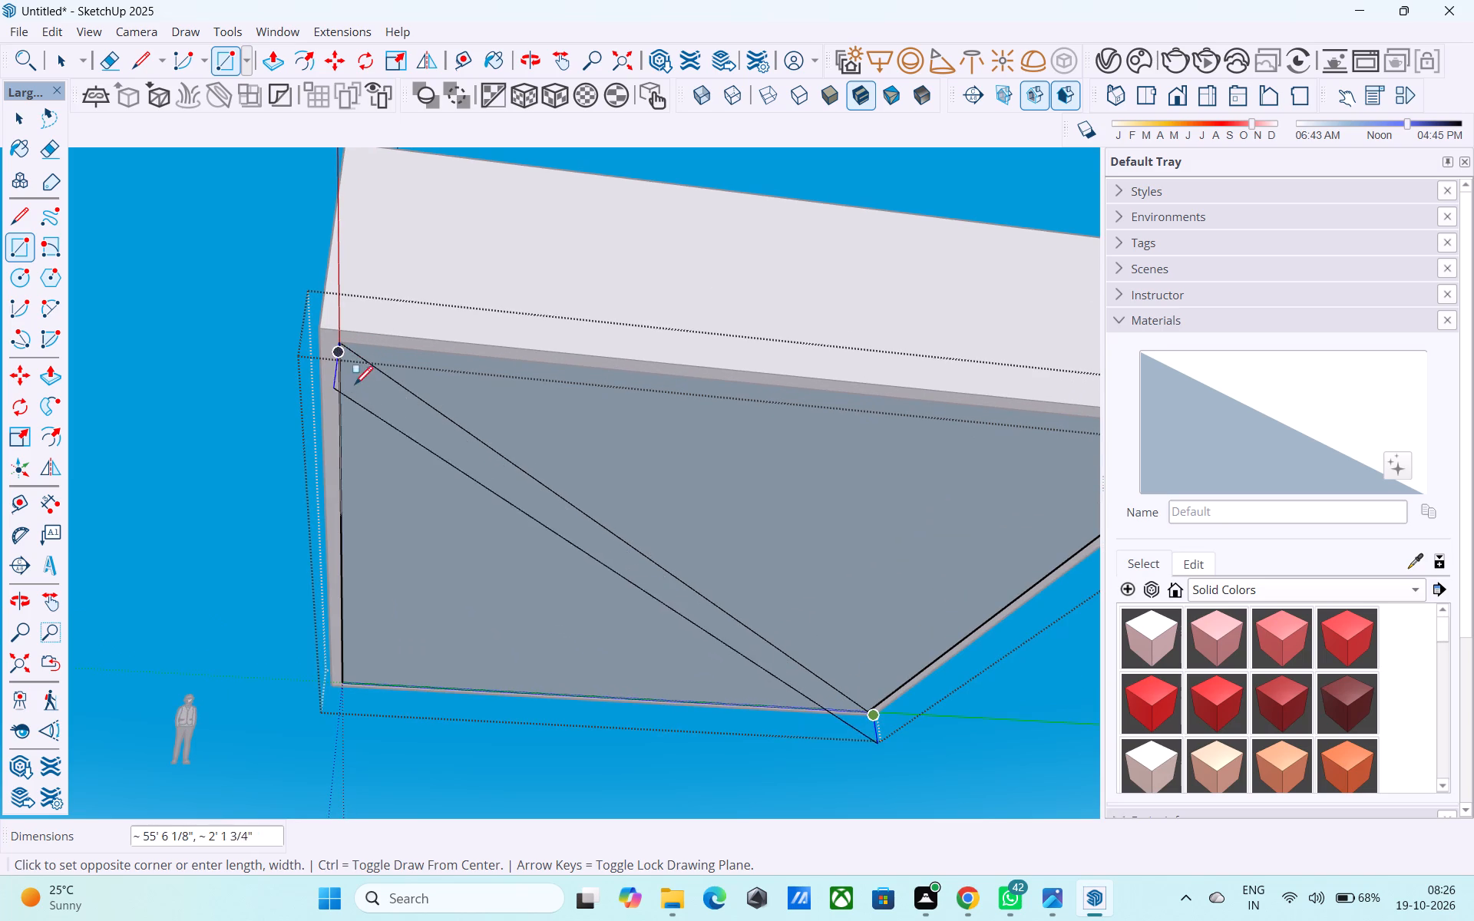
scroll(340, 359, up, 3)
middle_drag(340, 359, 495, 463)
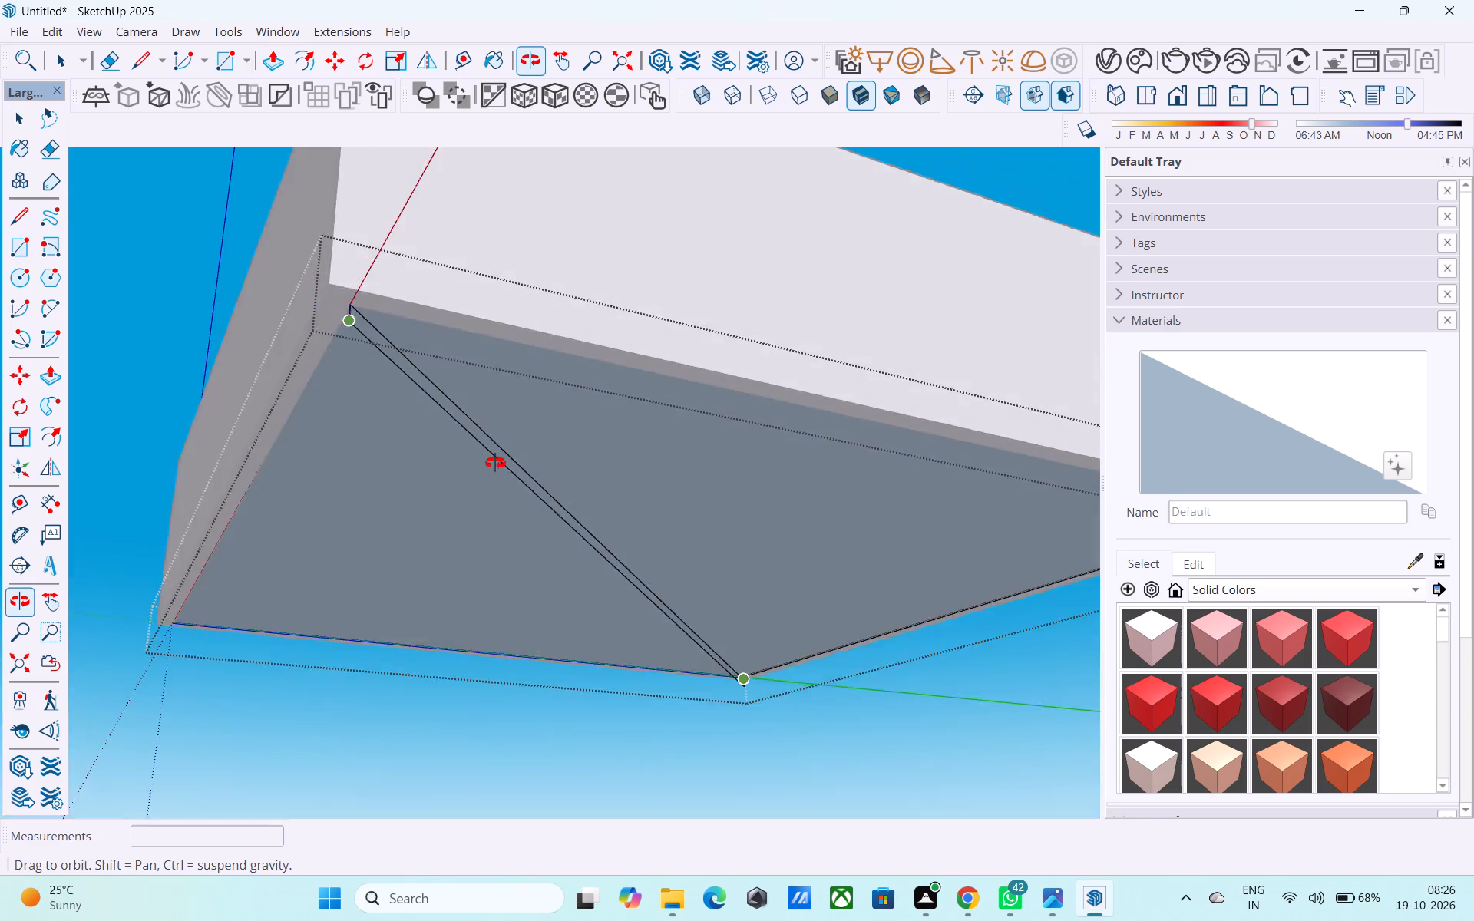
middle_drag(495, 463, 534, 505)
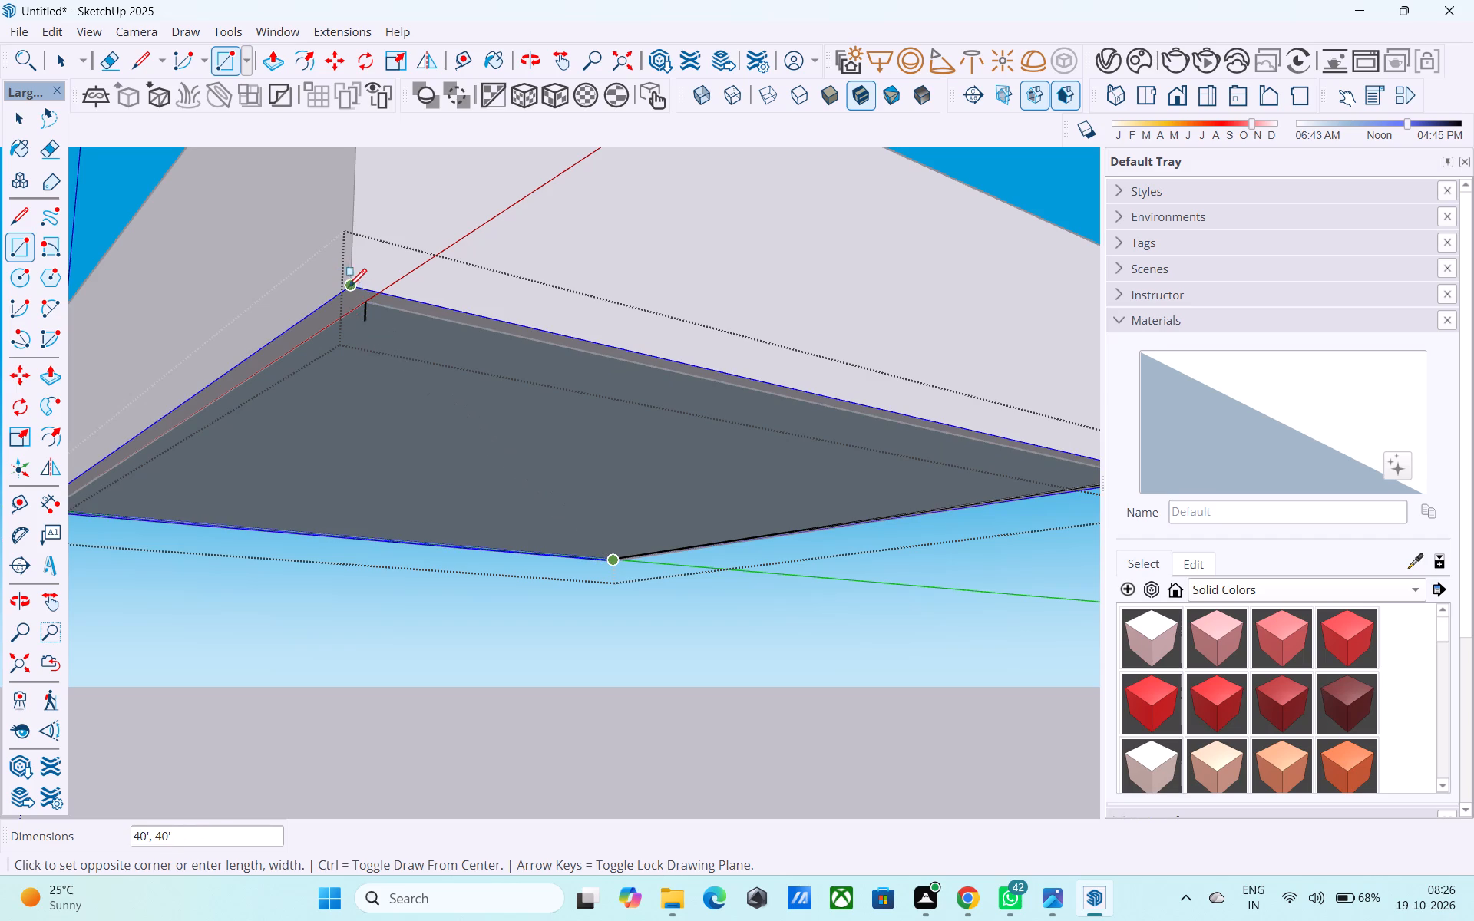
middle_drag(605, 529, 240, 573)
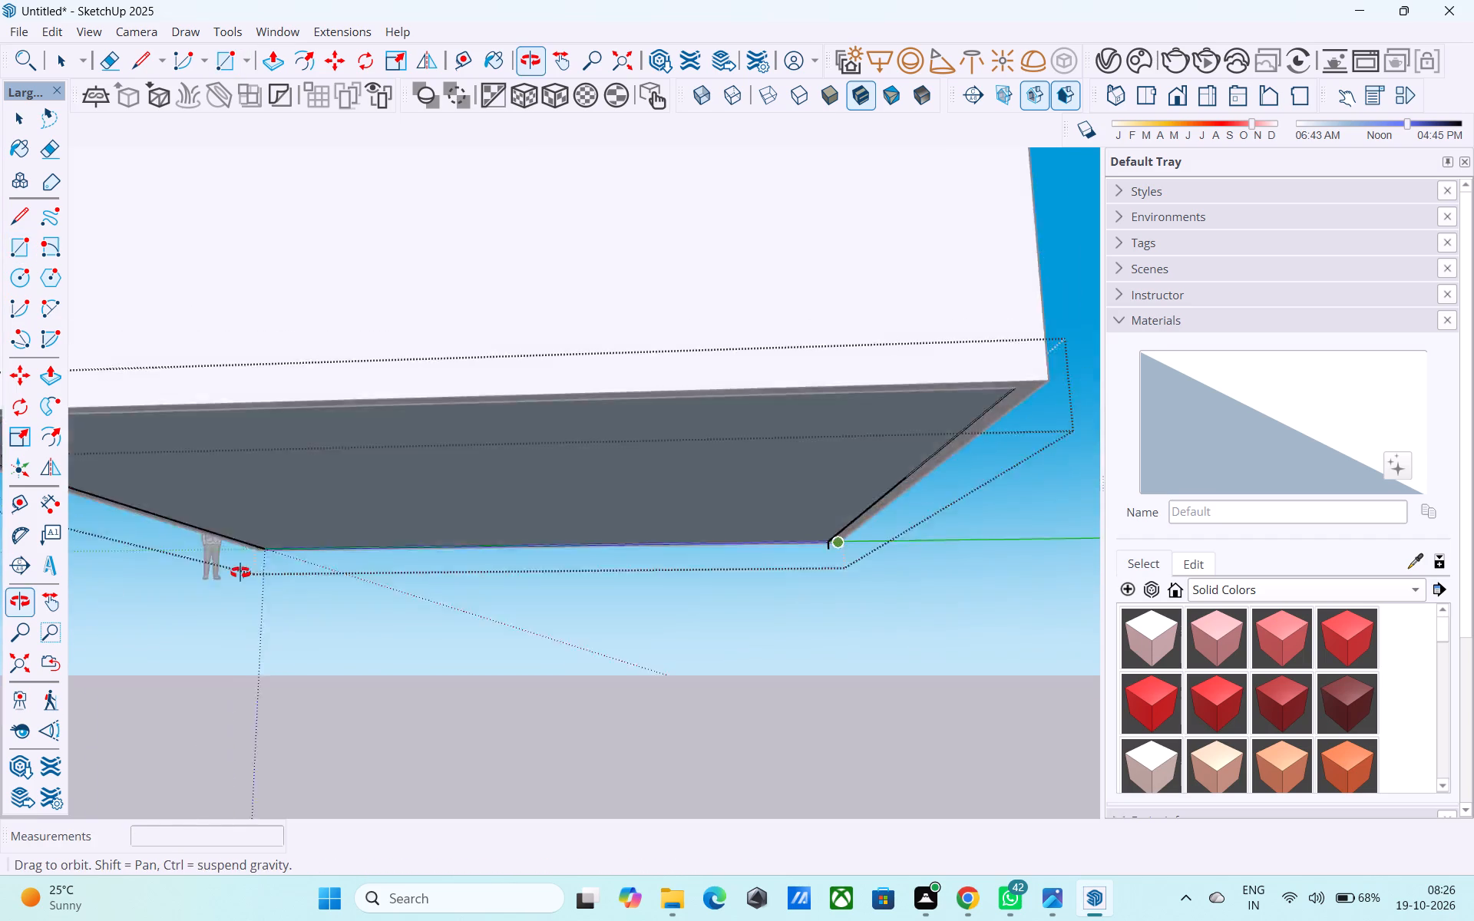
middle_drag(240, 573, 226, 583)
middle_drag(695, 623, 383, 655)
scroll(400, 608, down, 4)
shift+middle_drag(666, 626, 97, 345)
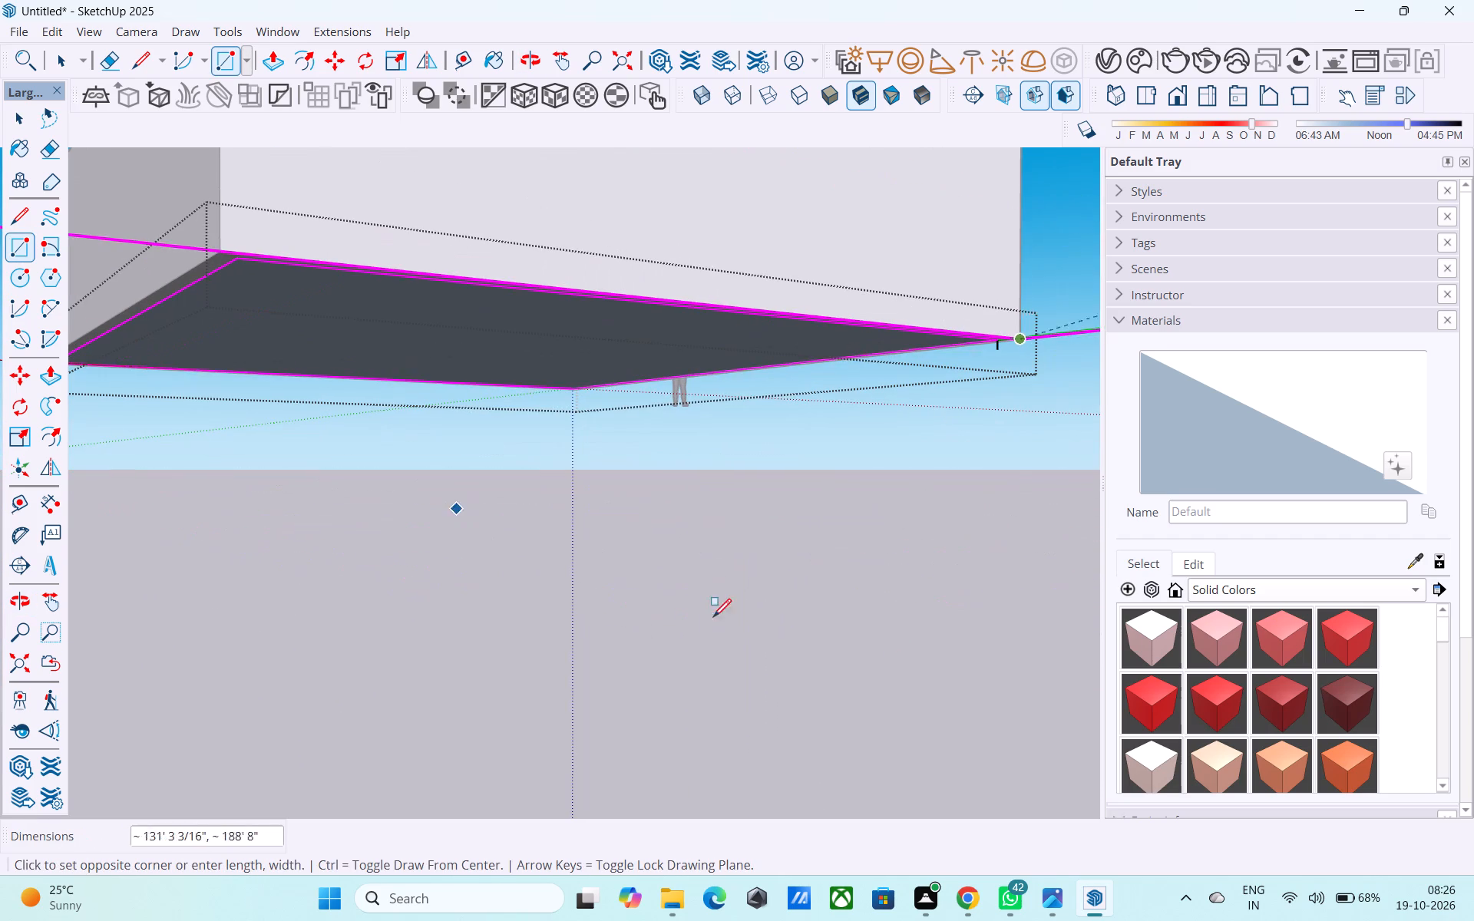
Draw a 38' 6" by 38' 6" rectangle below the floor, between the lower ends of the two 6" lines.
key(r)
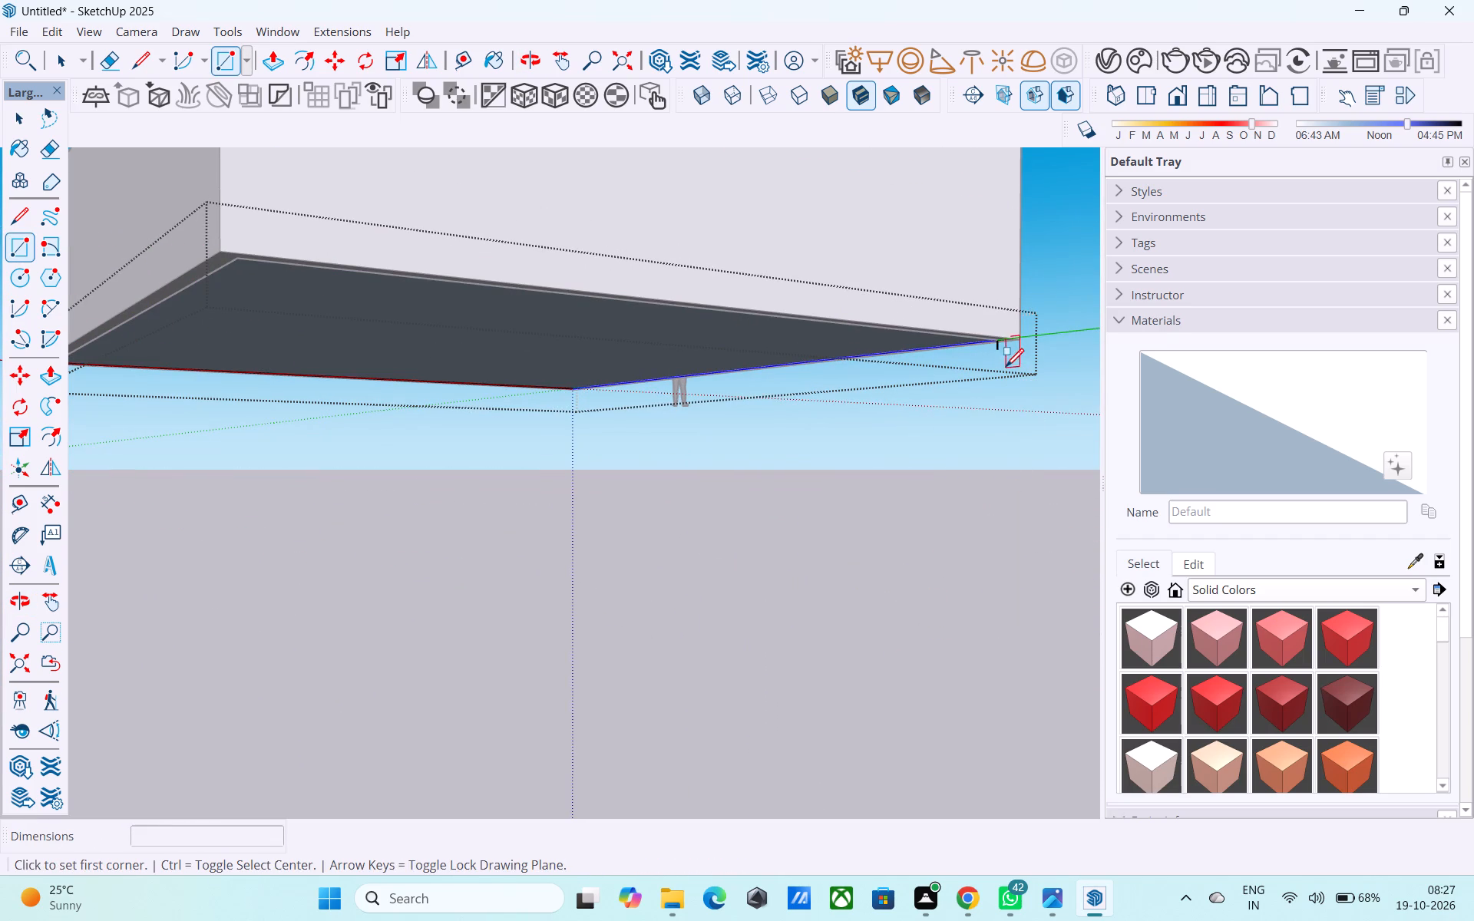
click(996, 354)
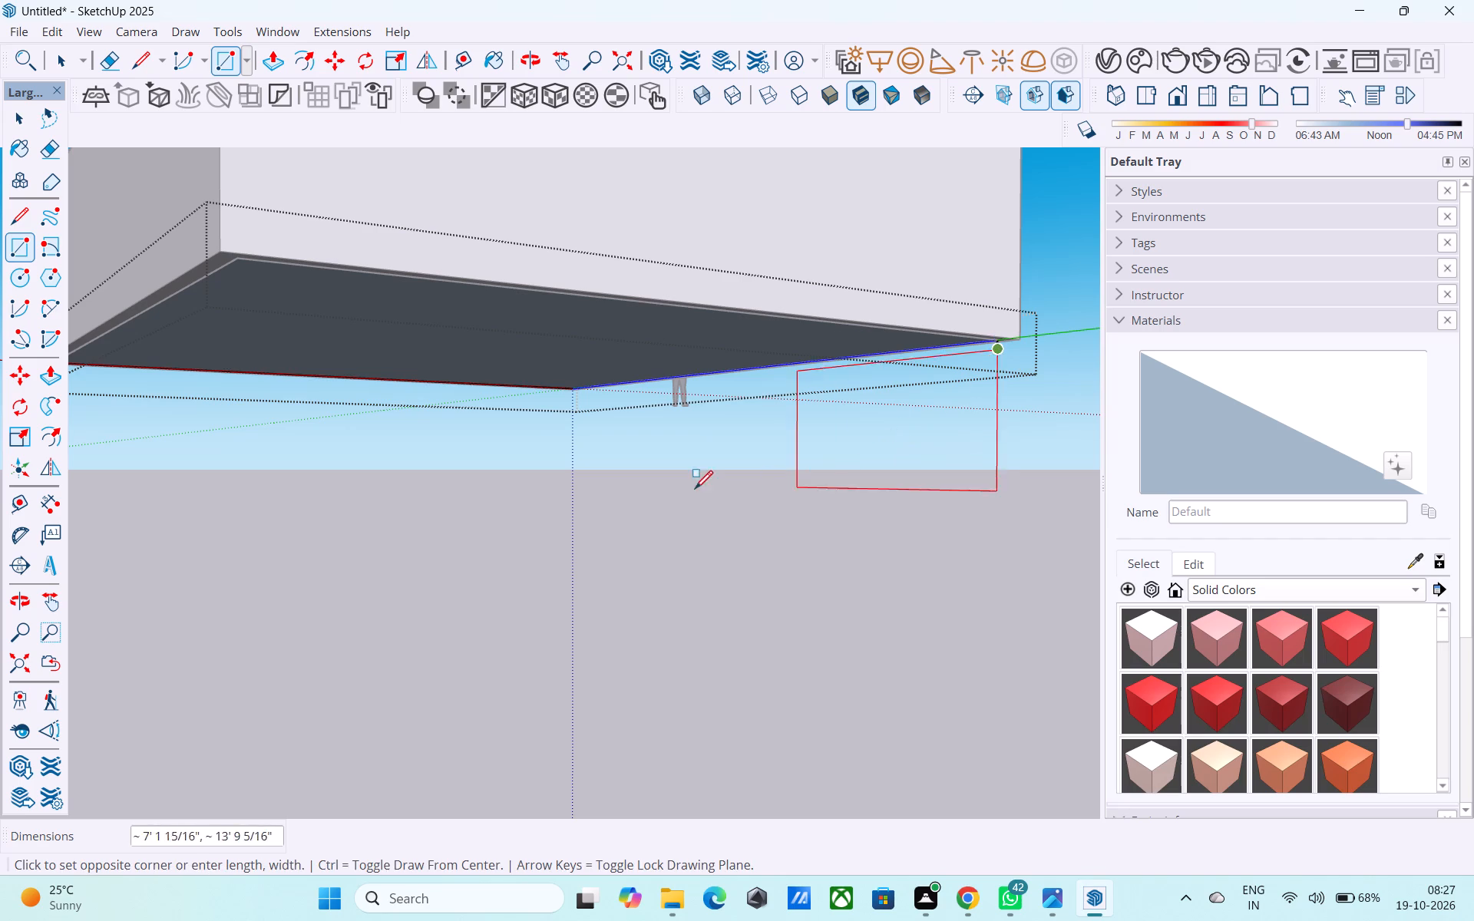
middle_drag(638, 480, 1138, 457)
scroll(559, 281, up, 3)
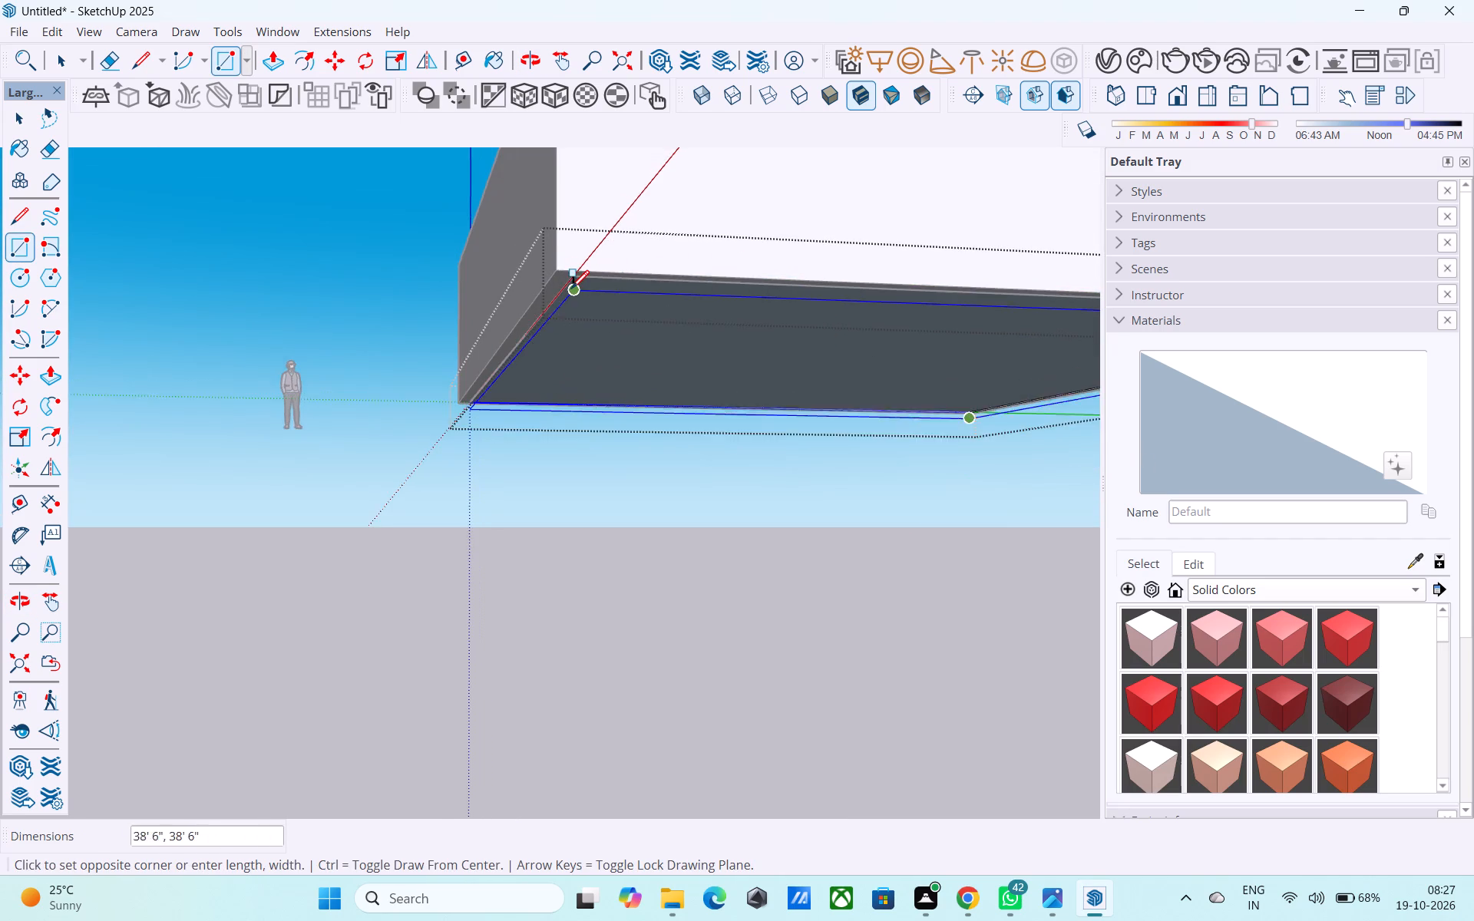
scroll(571, 290, up, 5)
click(572, 294)
Reverse the orientation of the new lower face beneath the floor.
scroll(489, 305, down, 11)
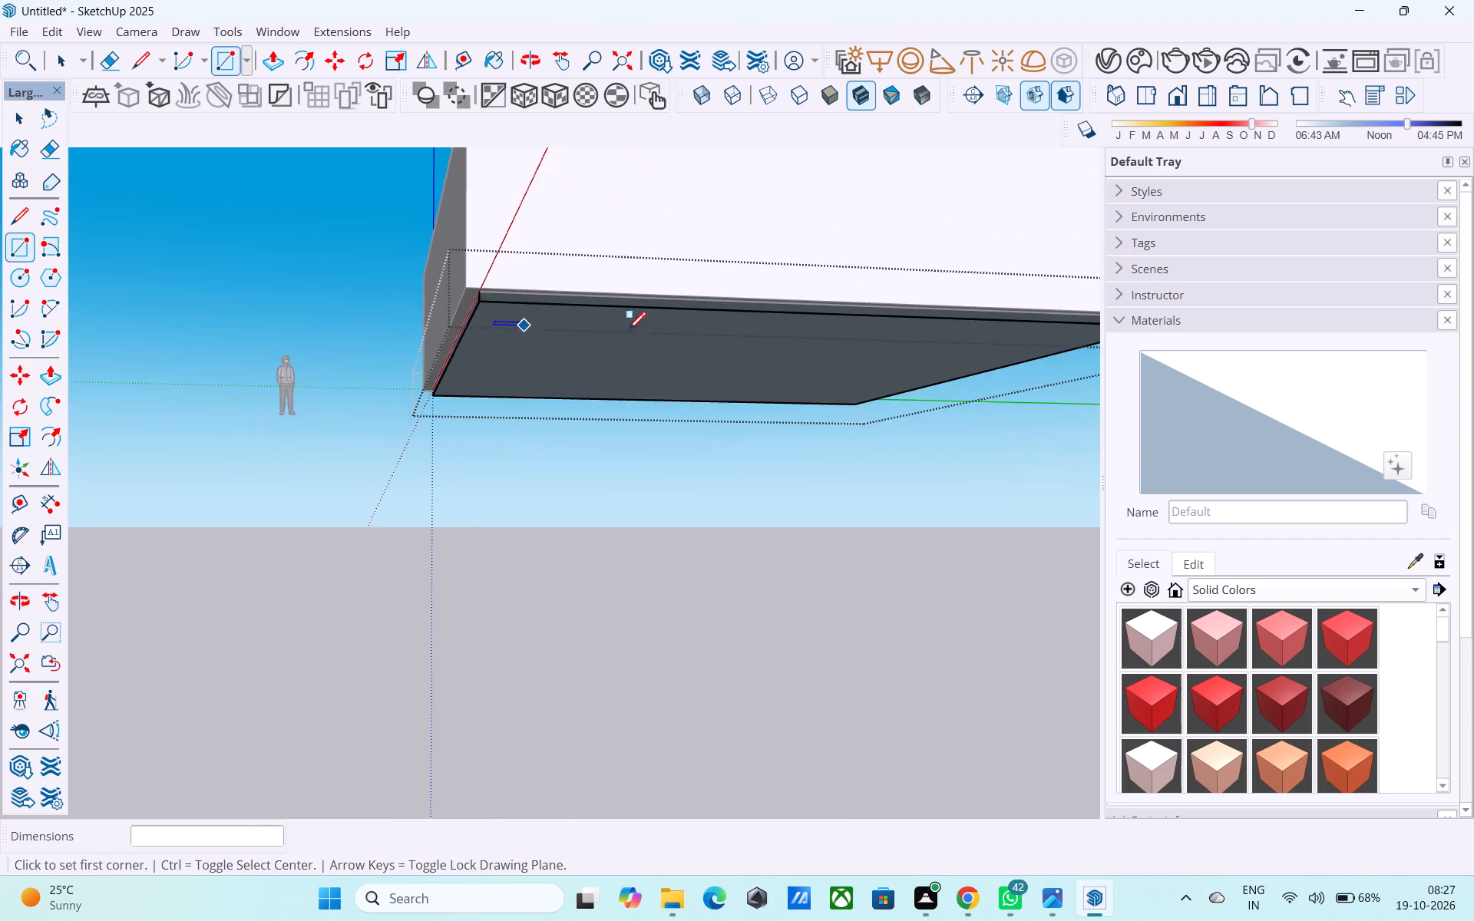
middle_drag(676, 333, 561, 263)
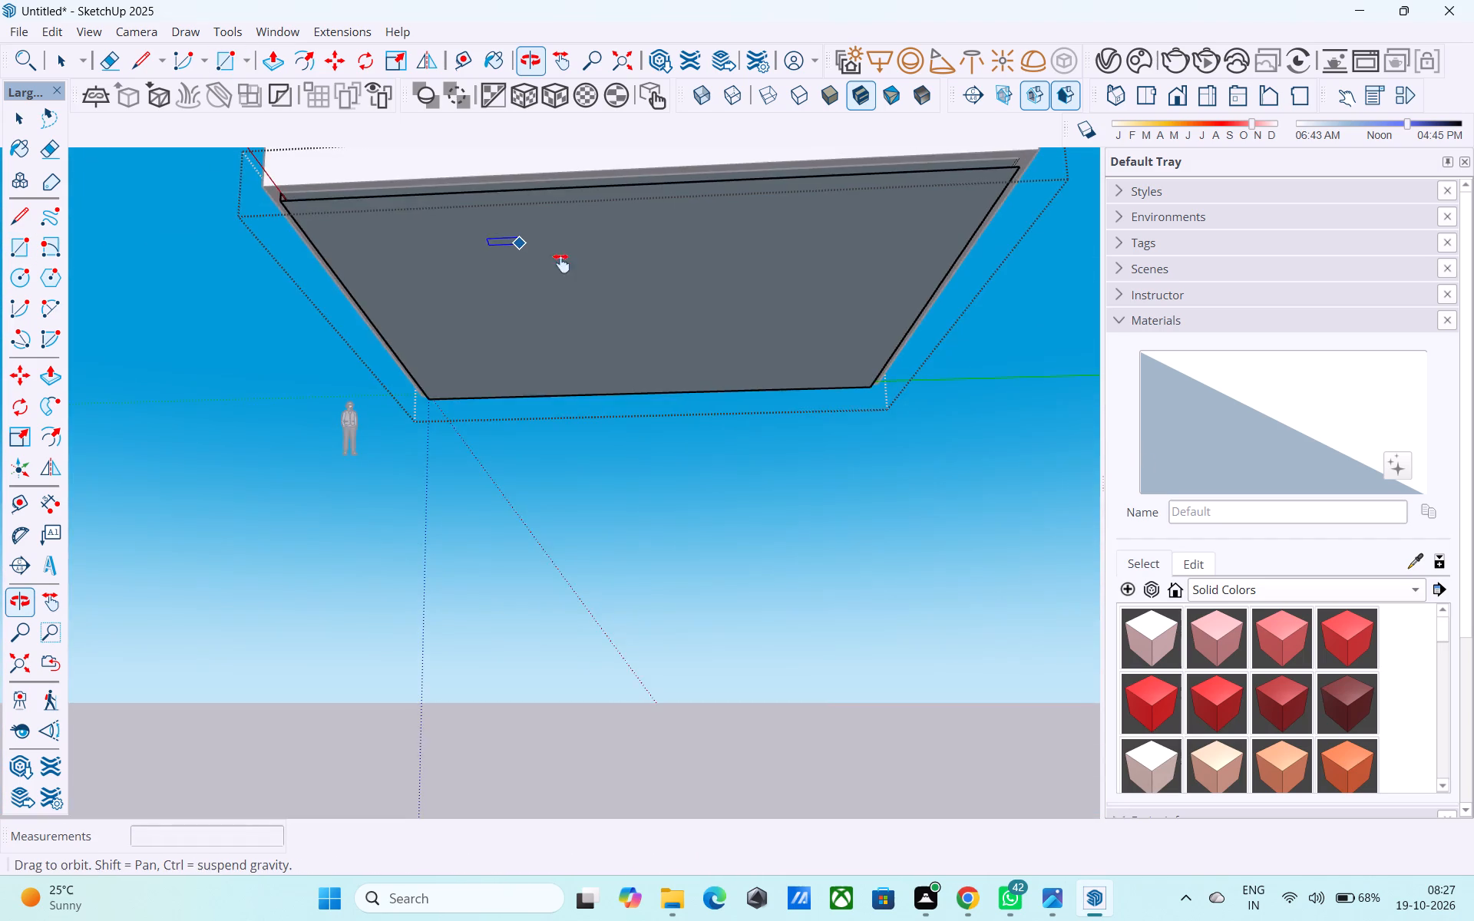
middle_drag(561, 263, 509, 437)
scroll(646, 202, down, 1)
scroll(509, 417, up, 3)
key(space)
click(509, 417)
right_click(509, 417)
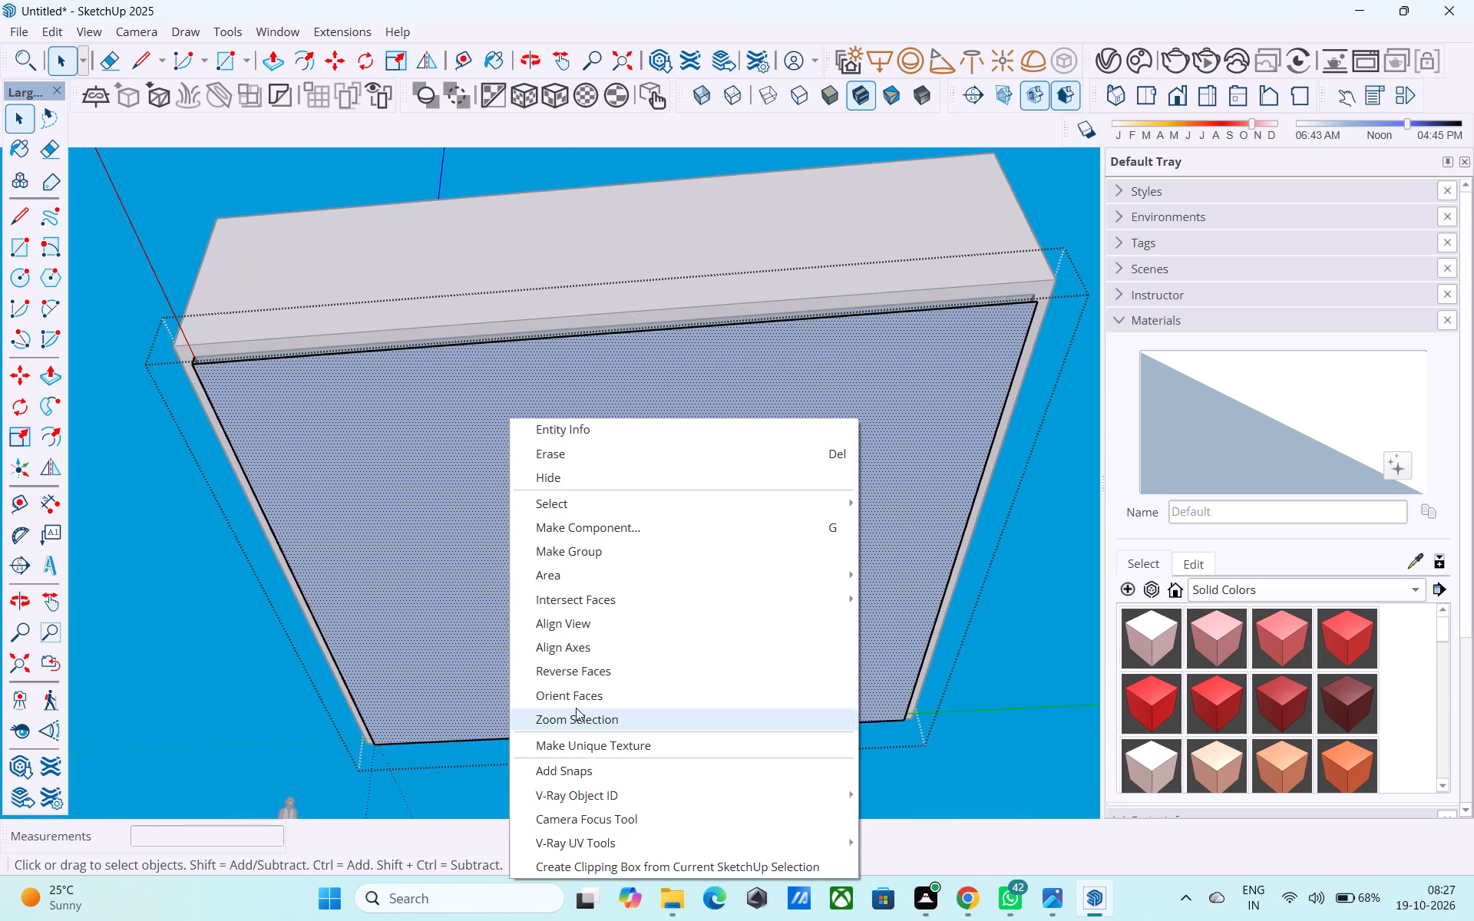
click(591, 672)
Draw 6" vertical edges at the two remaining corners between the lower rectangle and the floor face, closing the slab's sides.
middle_drag(686, 529, 512, 684)
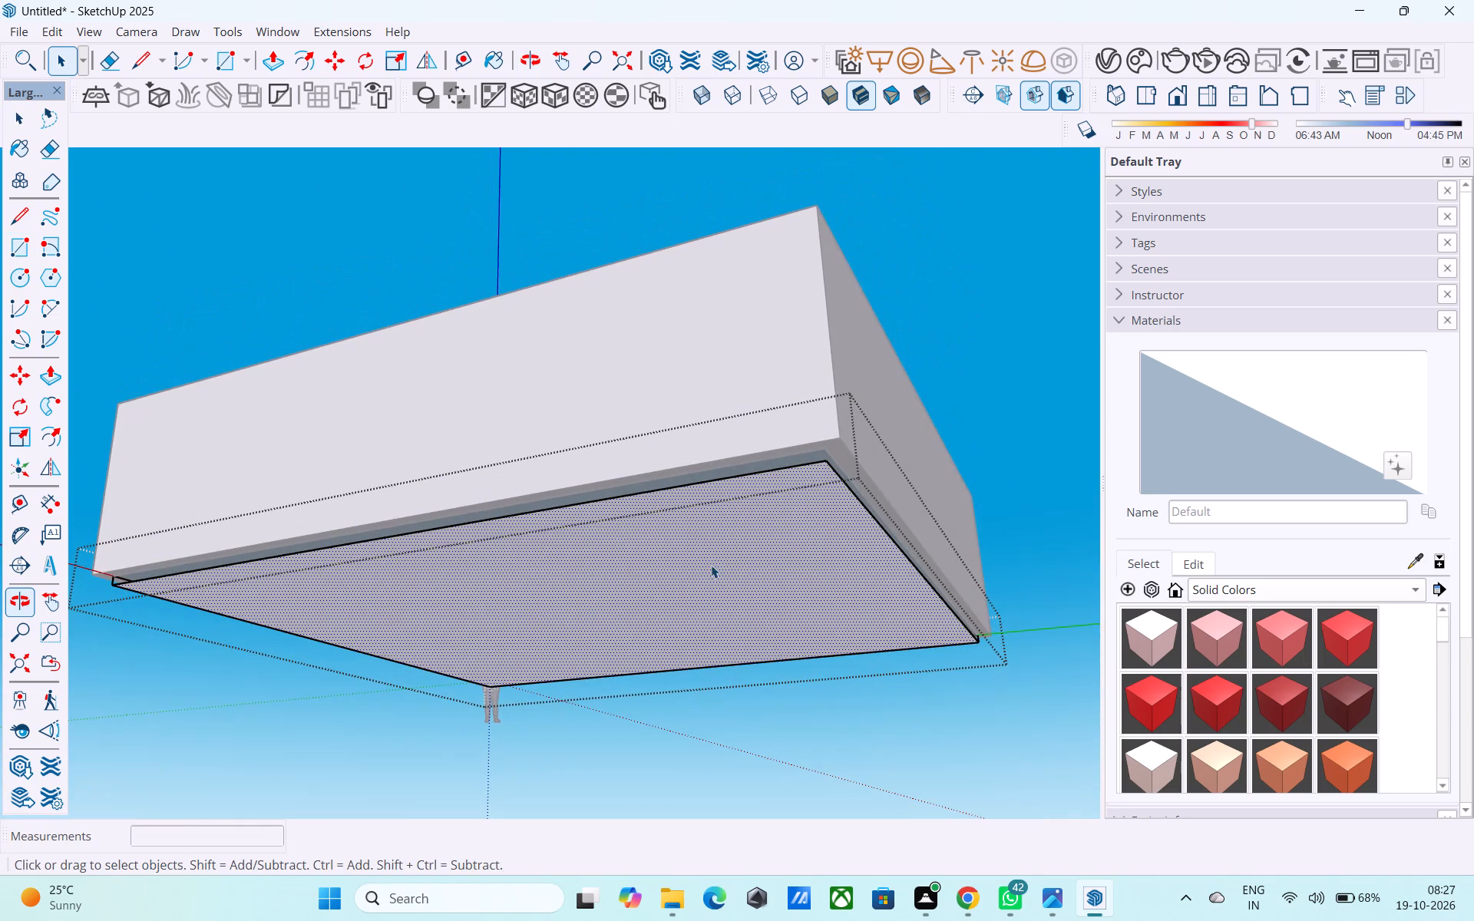
key(l)
scroll(835, 475, up, 10)
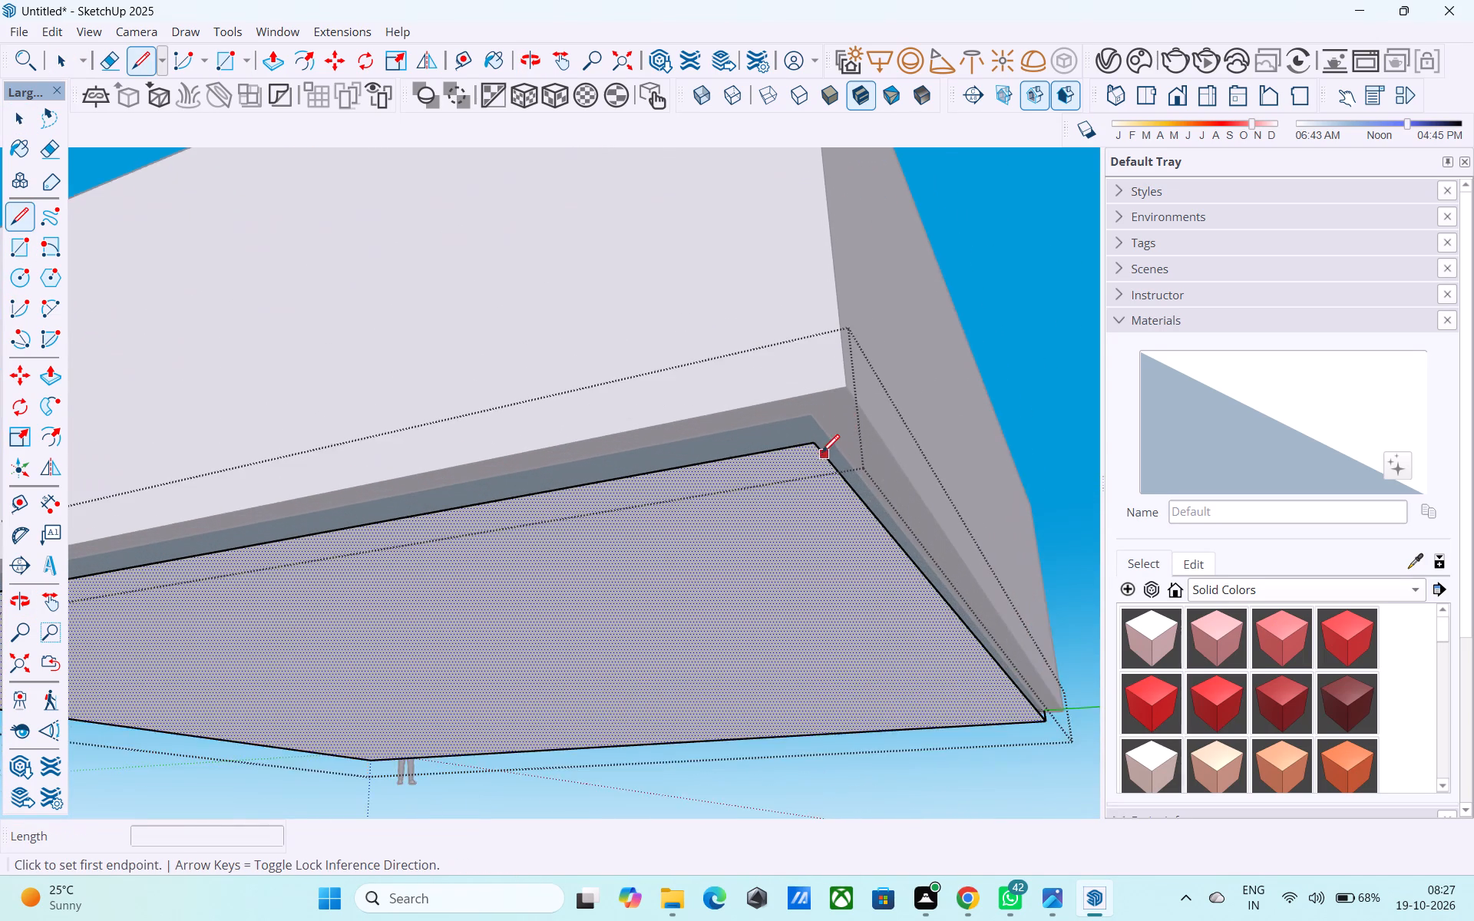
scroll(821, 454, up, 2)
click(811, 442)
click(802, 398)
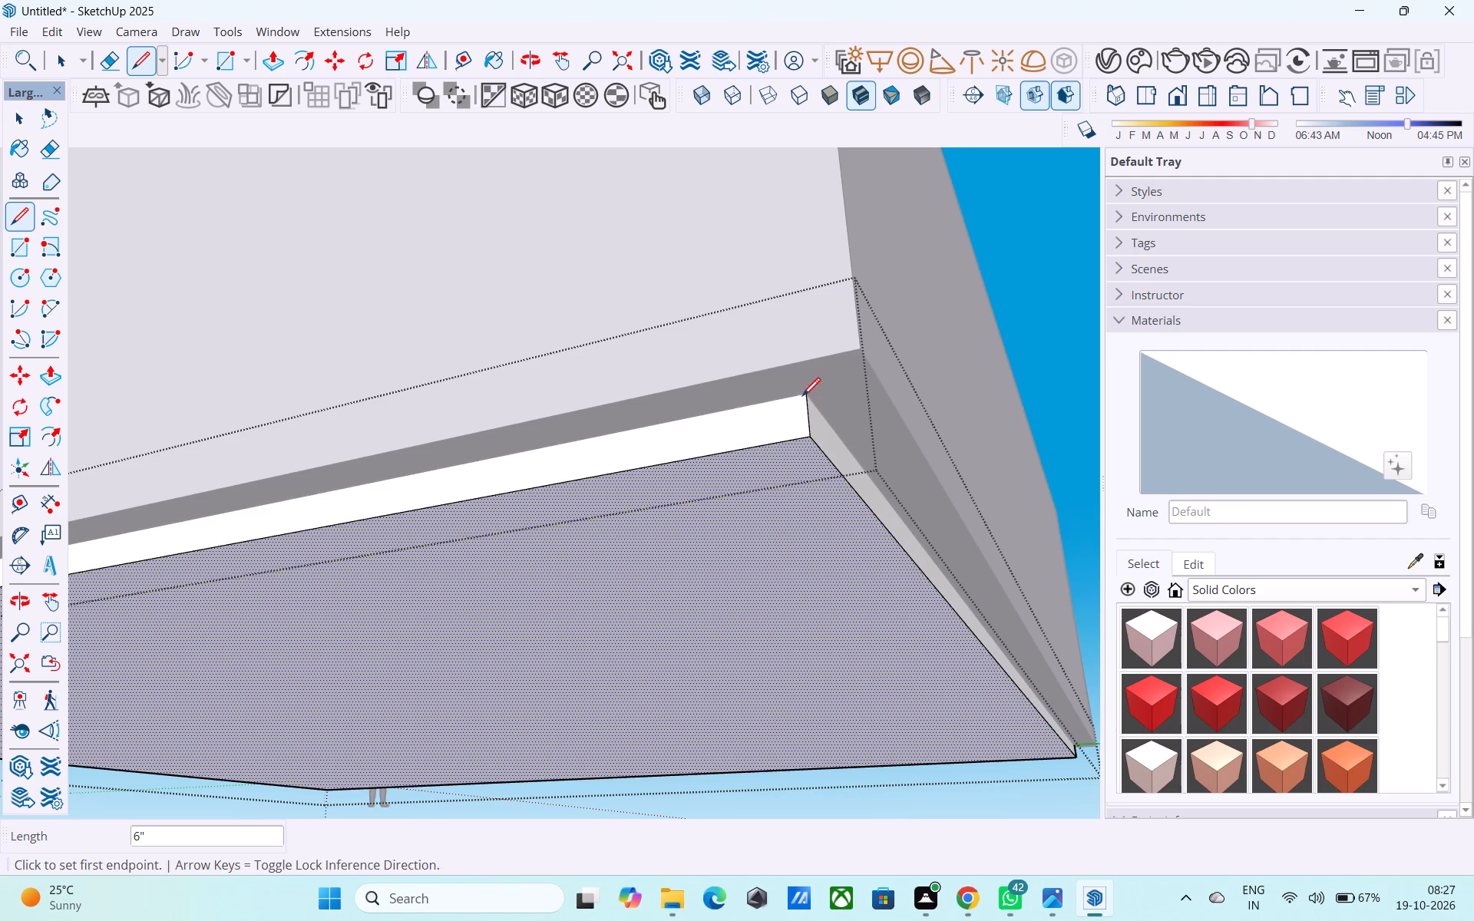
middle_drag(859, 439, 524, 511)
scroll(360, 512, down, 13)
middle_drag(743, 634, 669, 626)
scroll(670, 622, up, 12)
middle_drag(611, 503, 383, 553)
scroll(696, 583, up, 20)
scroll(696, 583, up, 7)
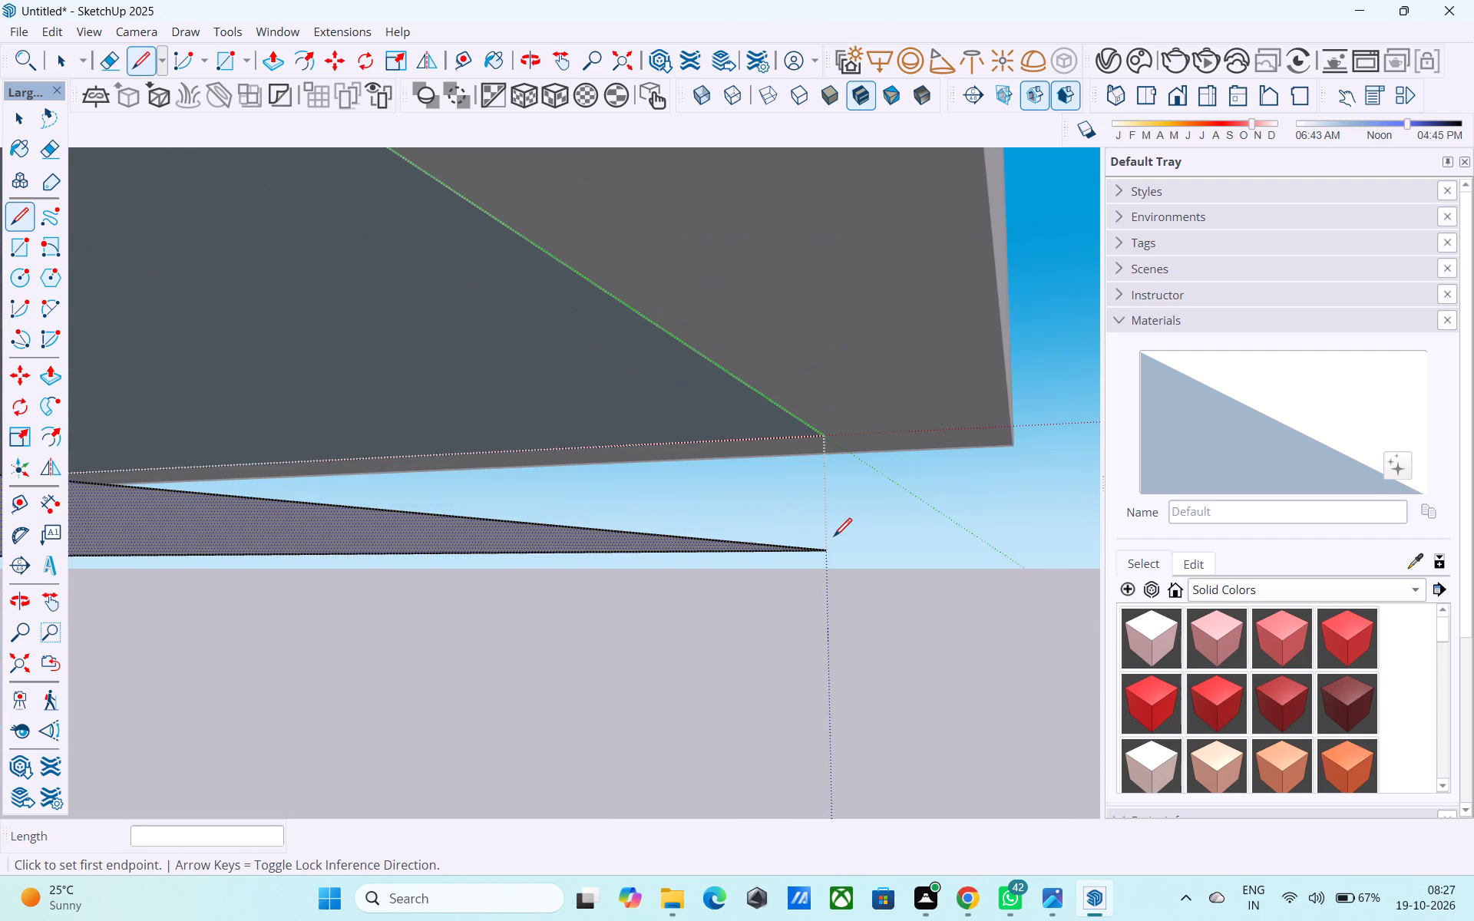
click(825, 555)
click(831, 427)
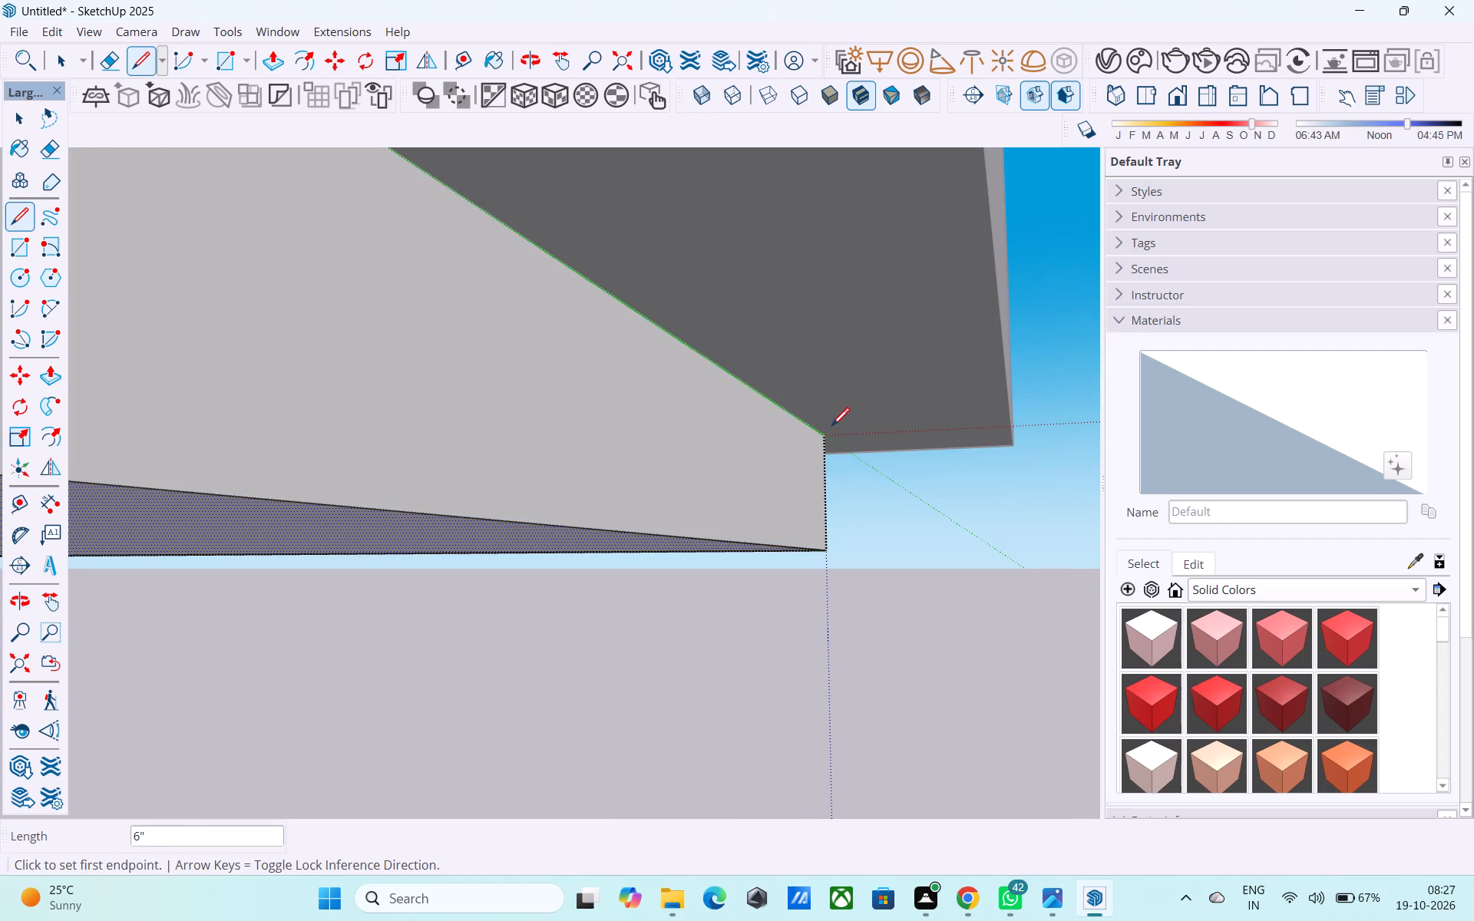
Extend one side face of the floor slab outward 9" with Push/Pull, out to the wall's outer face.
scroll(998, 476, down, 6)
scroll(1005, 486, up, 1)
scroll(1005, 486, down, 20)
scroll(1005, 486, down, 2)
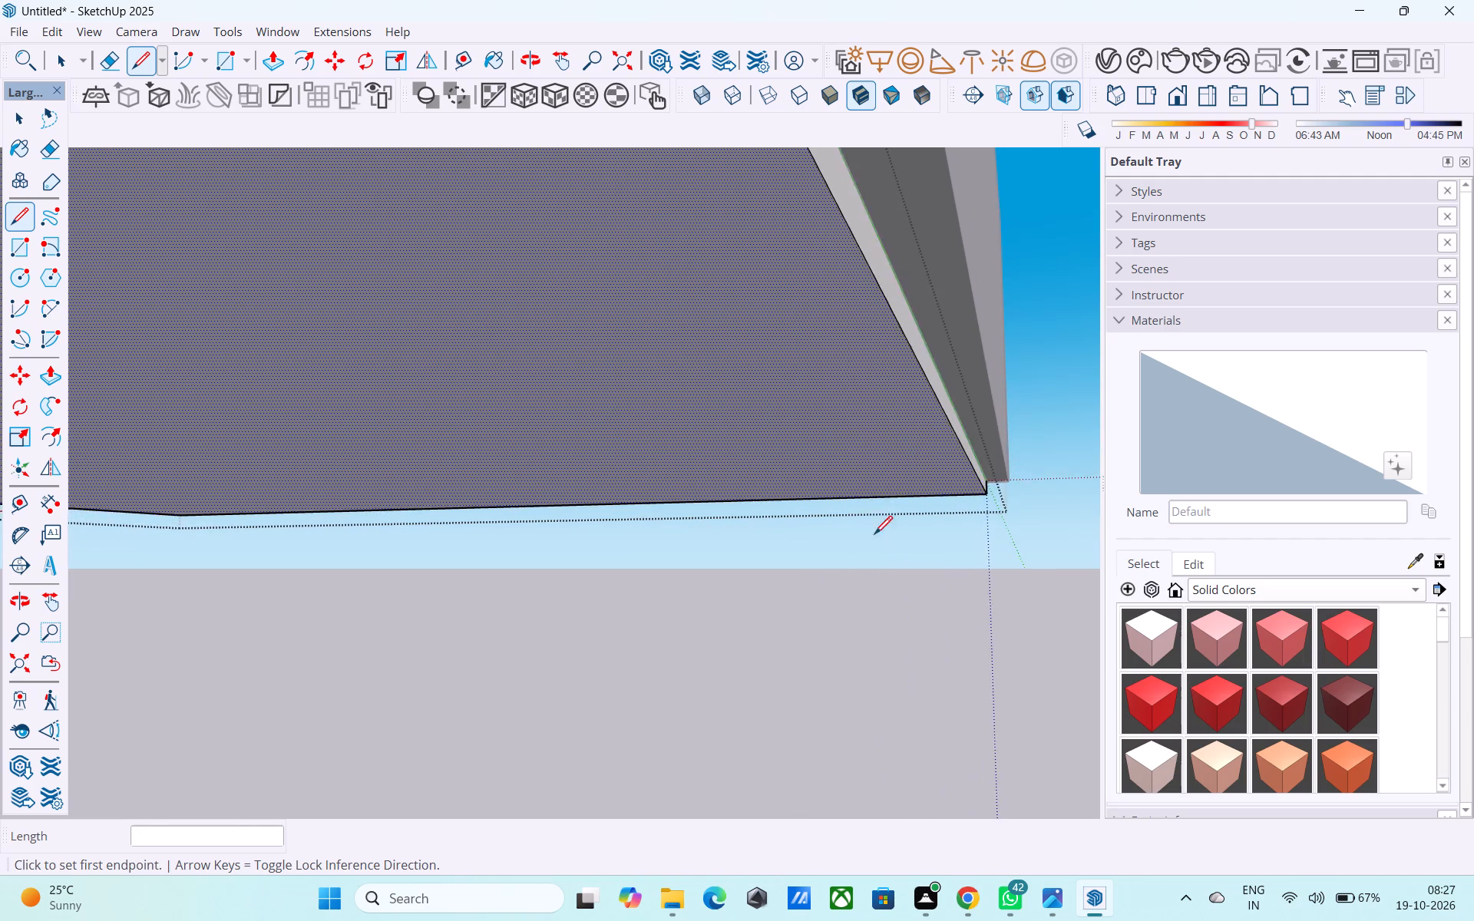
scroll(874, 536, down, 8)
middle_drag(636, 612, 818, 609)
scroll(699, 586, down, 2)
scroll(699, 586, up, 1)
scroll(699, 586, down, 2)
middle_drag(538, 616, 884, 622)
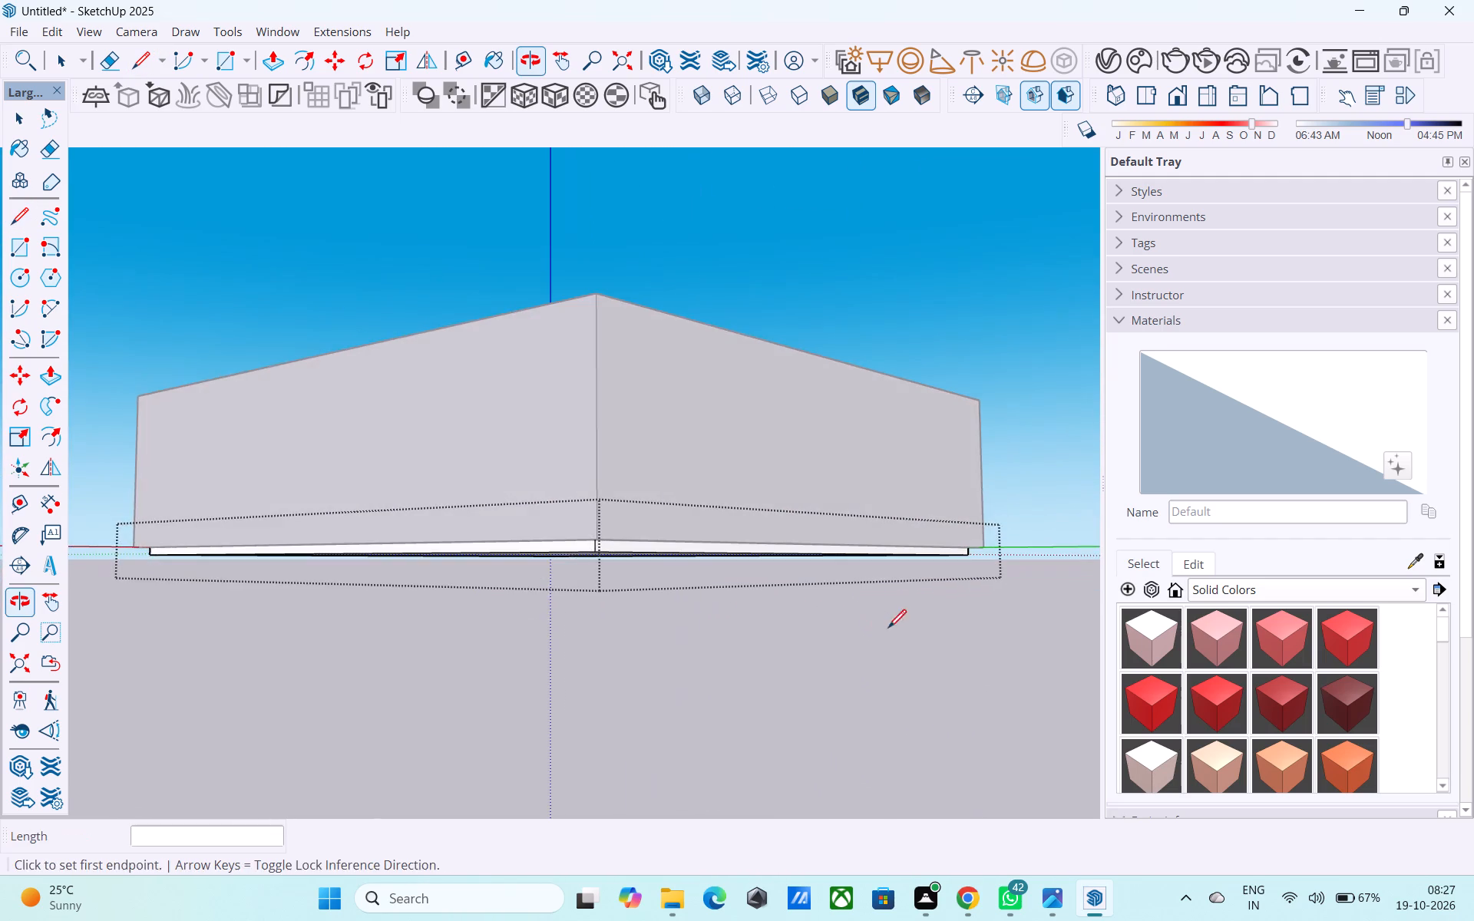
middle_drag(616, 550, 842, 553)
scroll(673, 553, up, 9)
key(space)
click(670, 554)
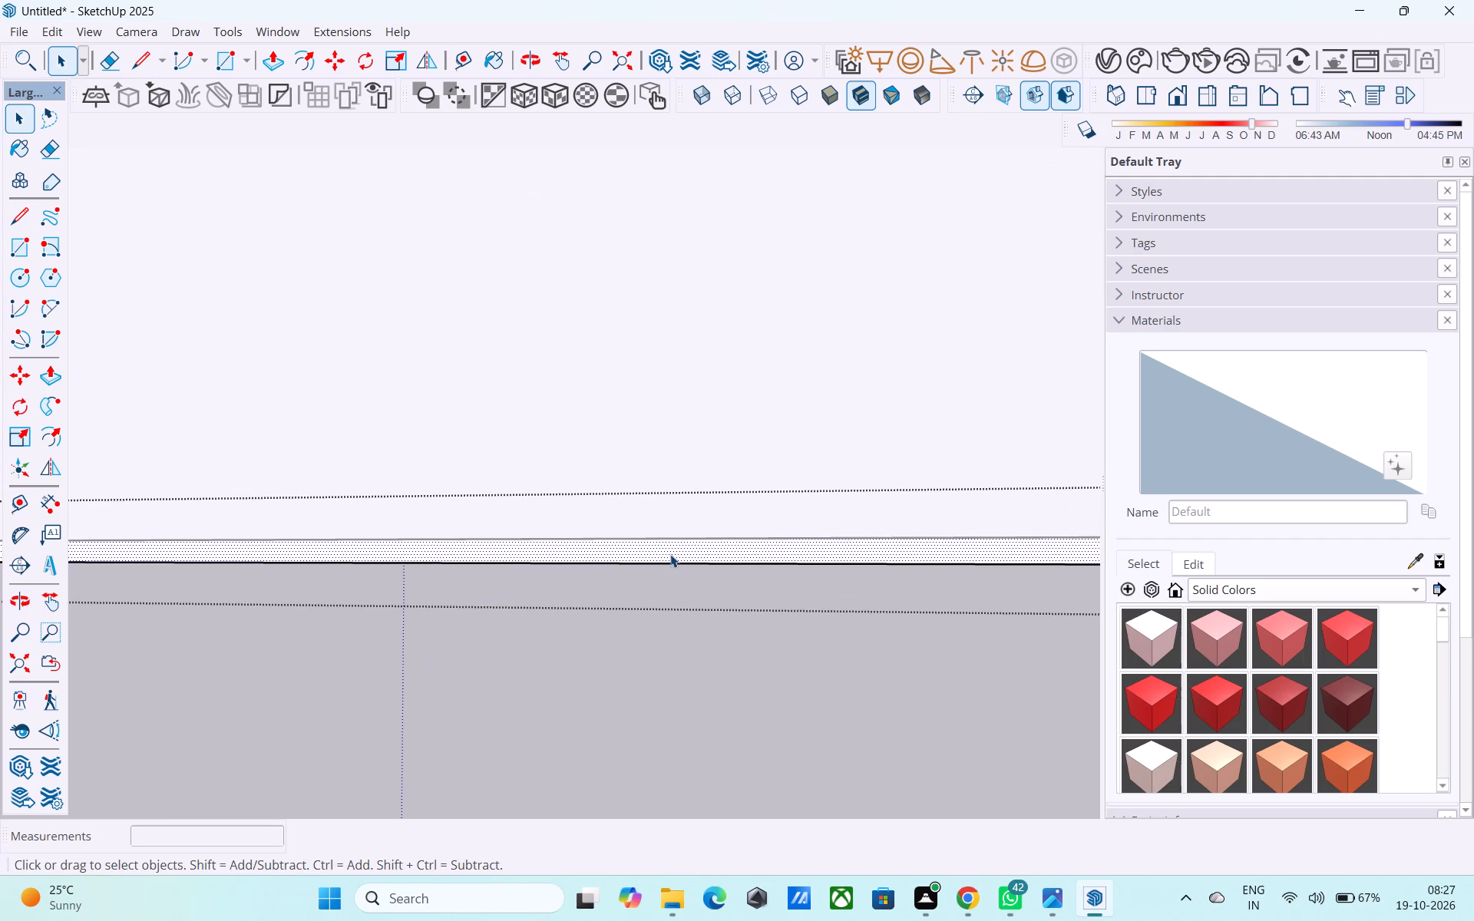
key(p)
click(670, 554)
click(690, 437)
Extend the adjacent side face of the floor slab outward 9" with Push/Pull, aligning it with the wall's outer face.
middle_drag(692, 494, 555, 412)
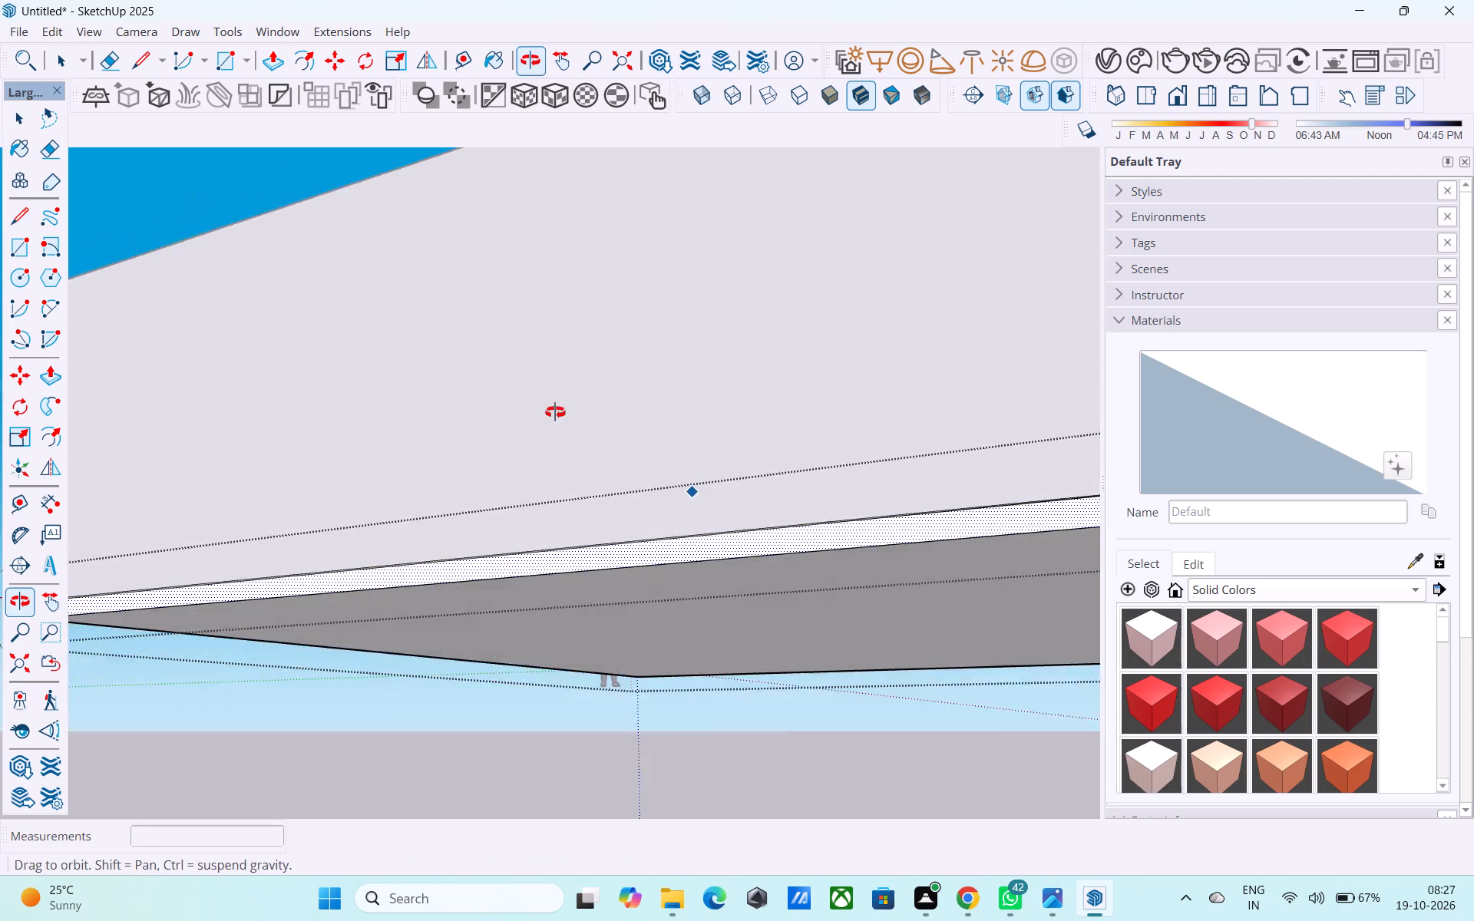
middle_drag(555, 412, 539, 399)
scroll(510, 408, down, 10)
middle_drag(529, 540, 246, 610)
scroll(601, 513, up, 5)
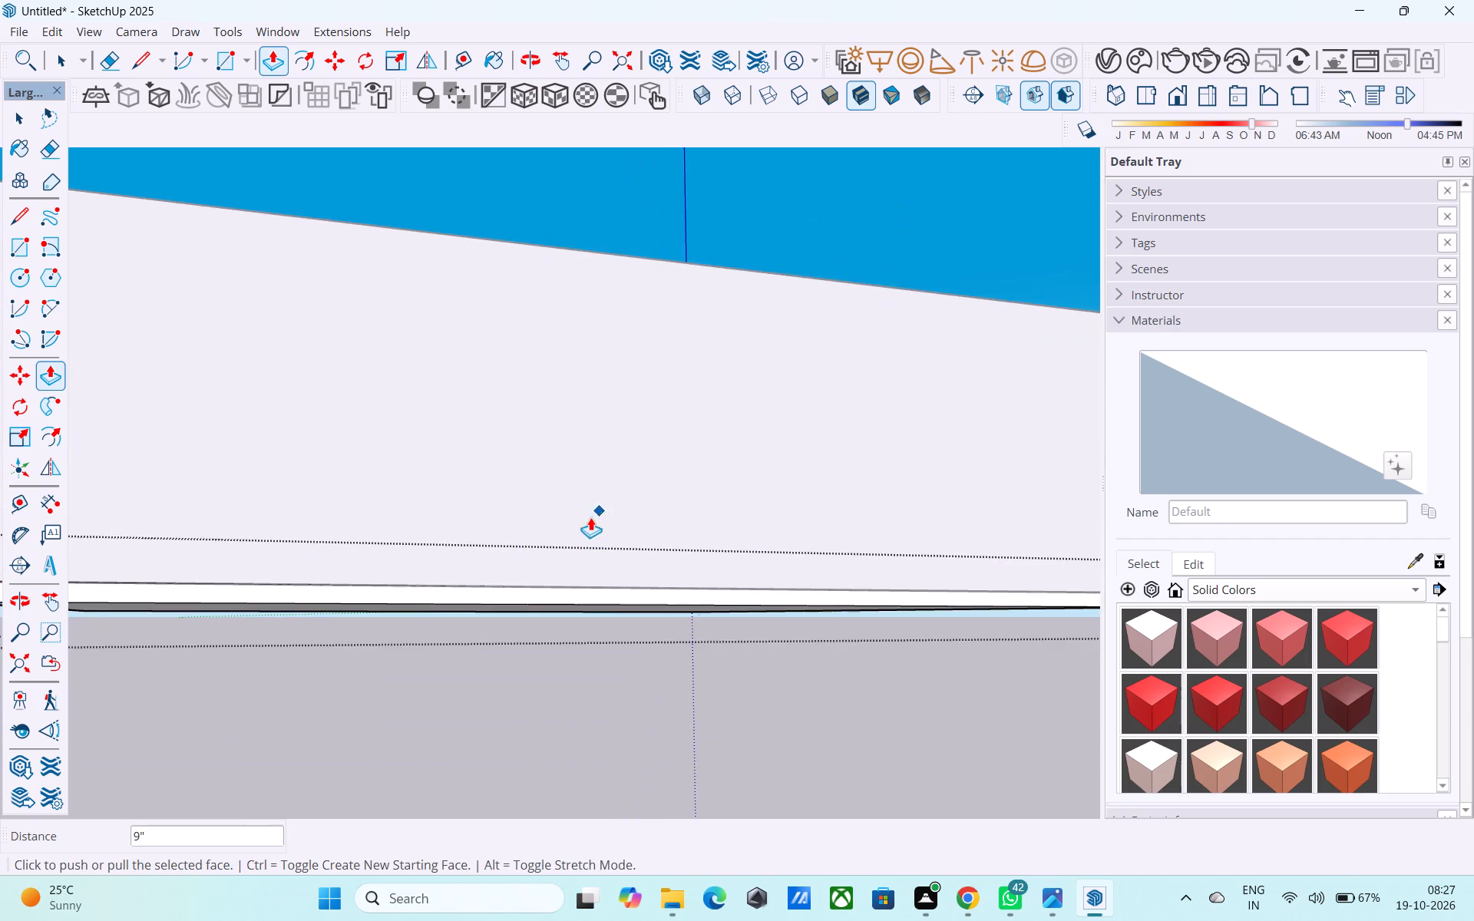
scroll(431, 584, down, 5)
middle_drag(431, 584, 551, 584)
key(space)
scroll(507, 590, up, 7)
click(395, 586)
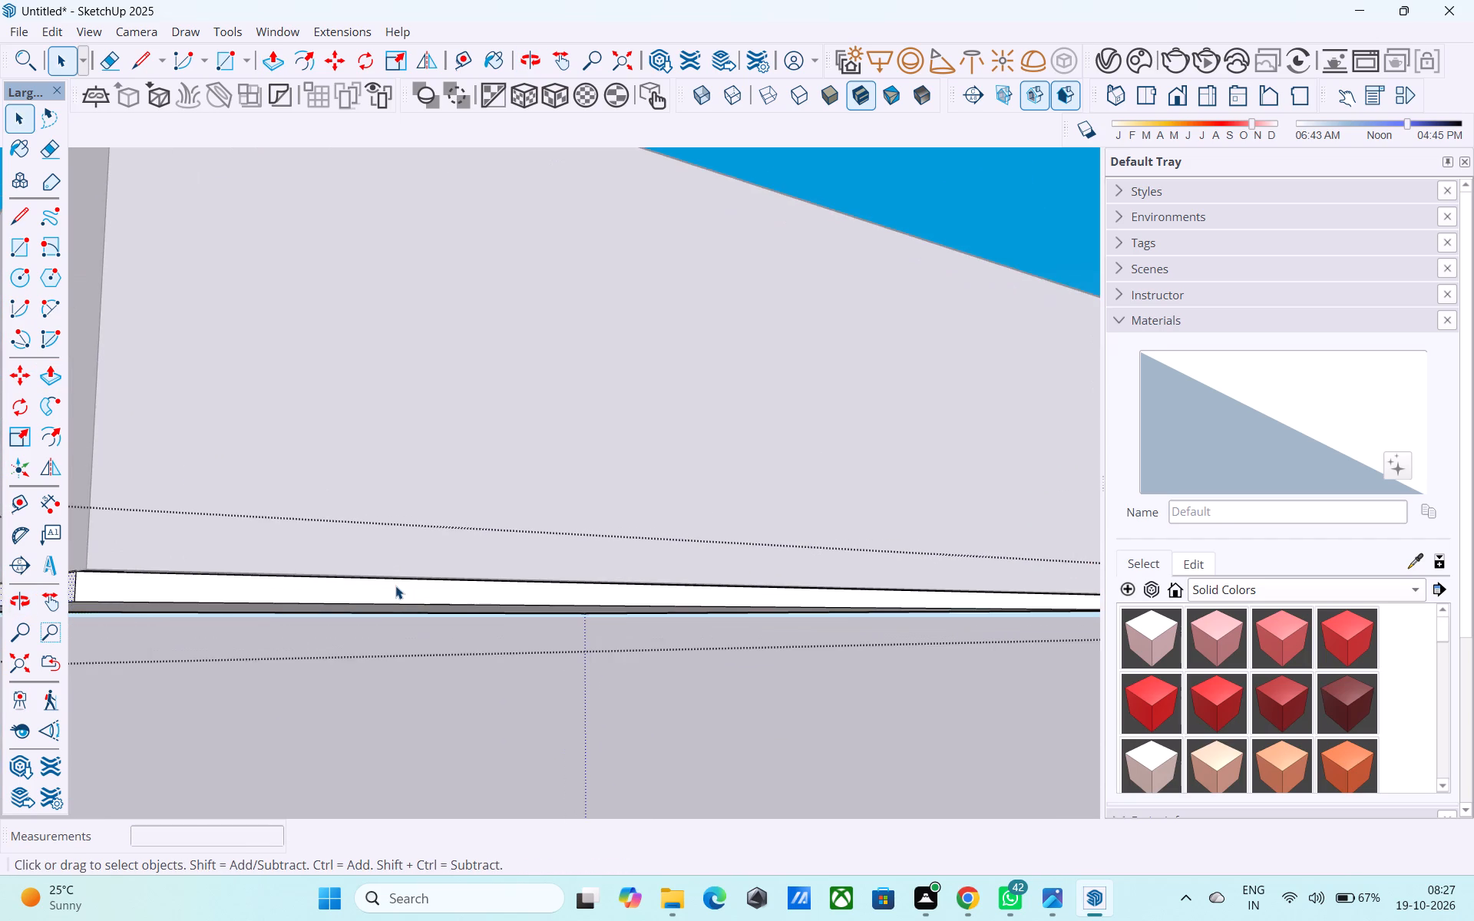
scroll(395, 586, up, 1)
middle_drag(395, 585, 494, 626)
key(p)
click(494, 626)
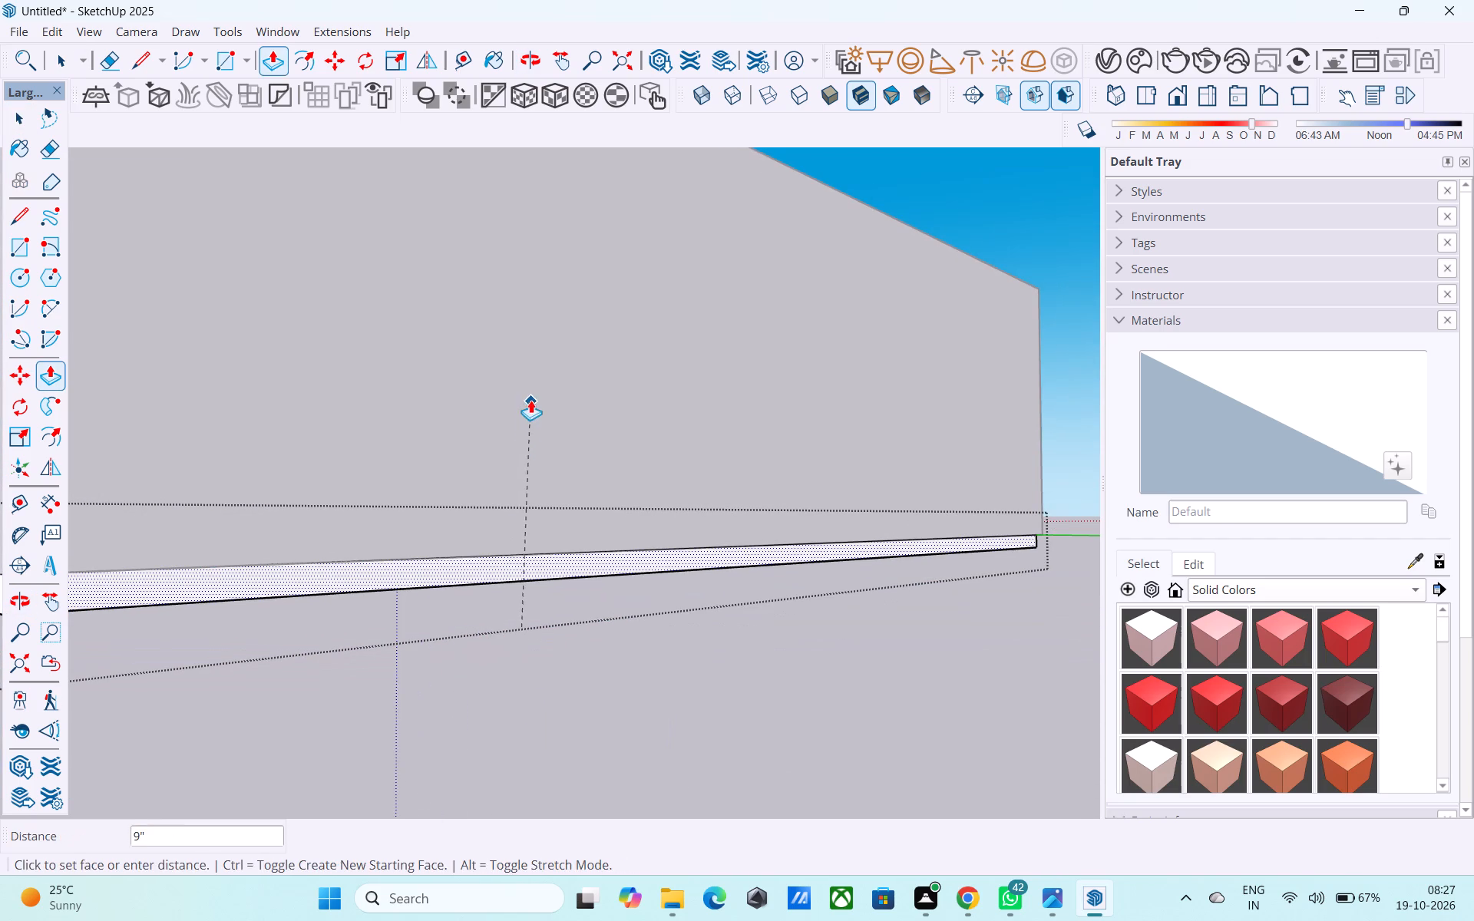
click(530, 400)
Extend the third side face of the floor slab outward 9" with Push/Pull, flush with the wall's outer face.
scroll(772, 527, down, 3)
middle_drag(774, 527, 838, 584)
scroll(775, 528, up, 1)
scroll(775, 528, down, 1)
scroll(841, 583, down, 3)
middle_drag(841, 583, 413, 630)
scroll(379, 619, down, 2)
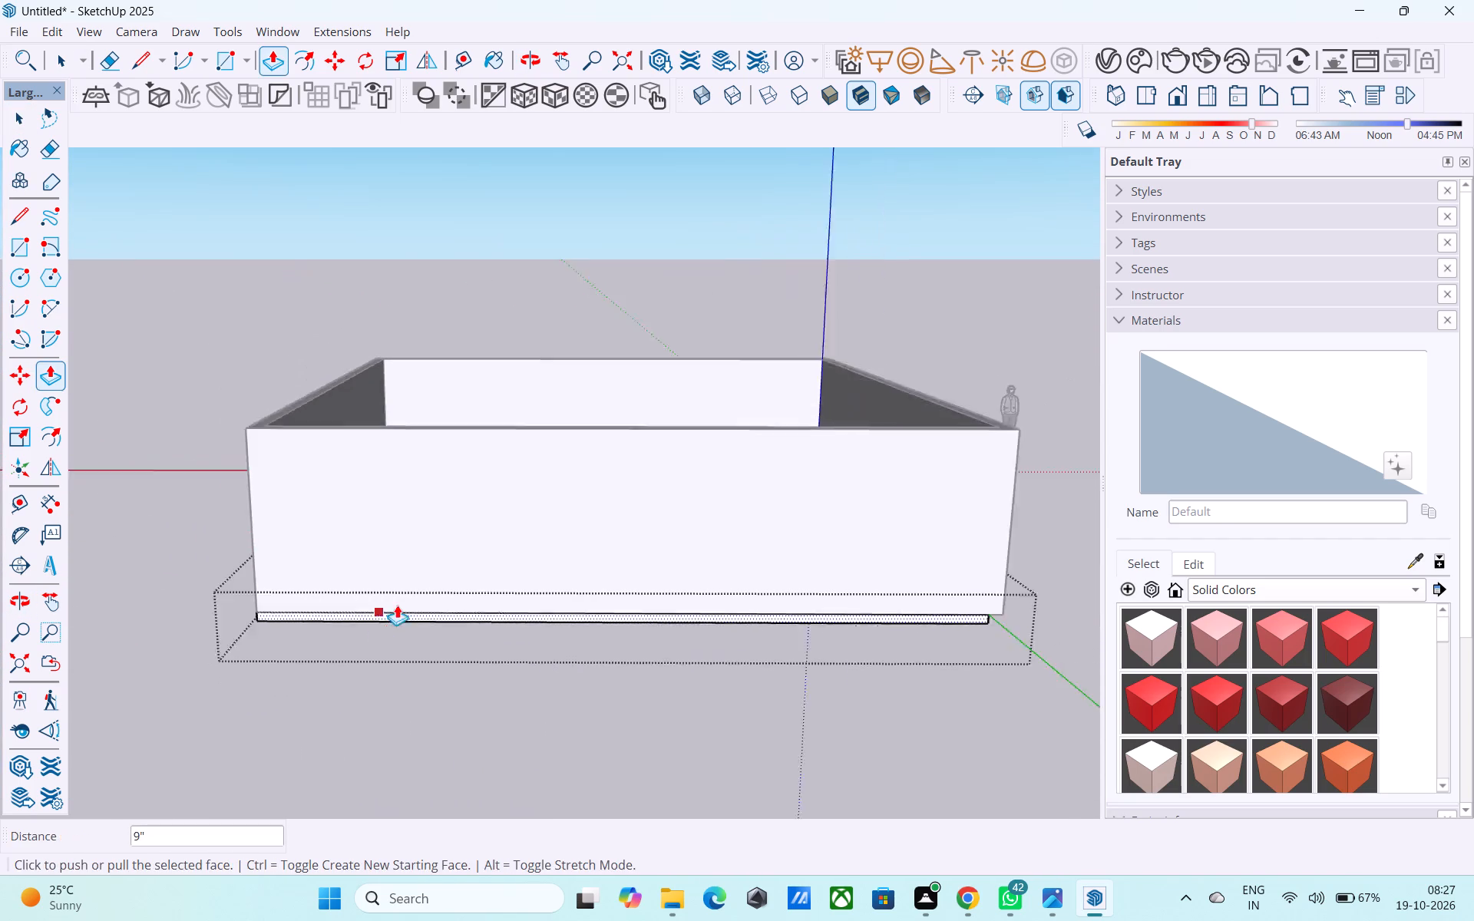
scroll(397, 605, down, 2)
middle_drag(589, 591, 305, 590)
scroll(782, 717, up, 4)
middle_drag(523, 654, 554, 584)
scroll(517, 560, up, 7)
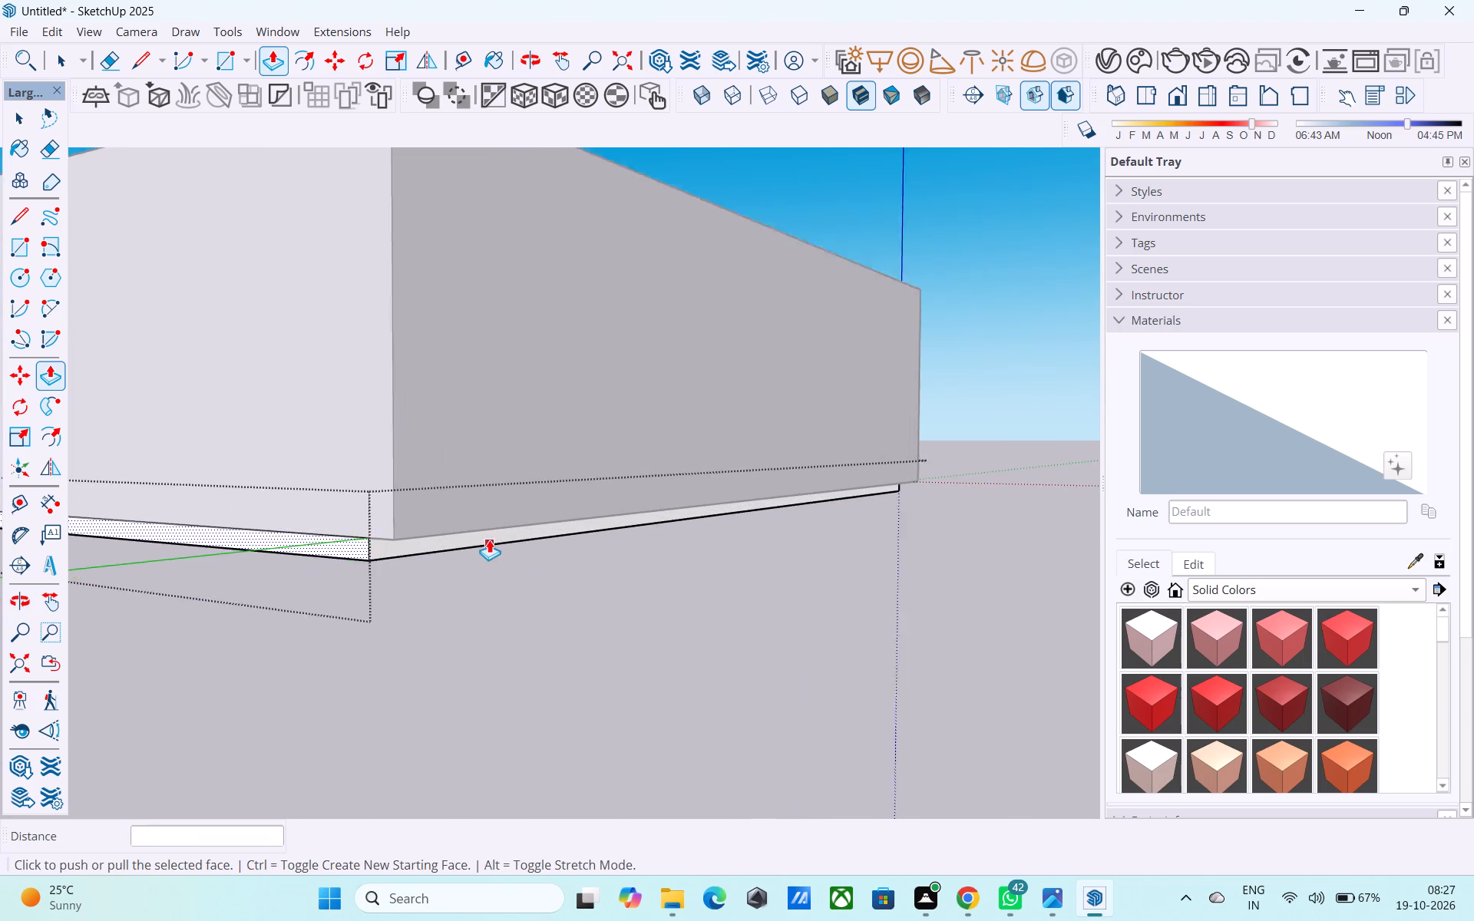
scroll(489, 540, up, 1)
key(space)
click(486, 527)
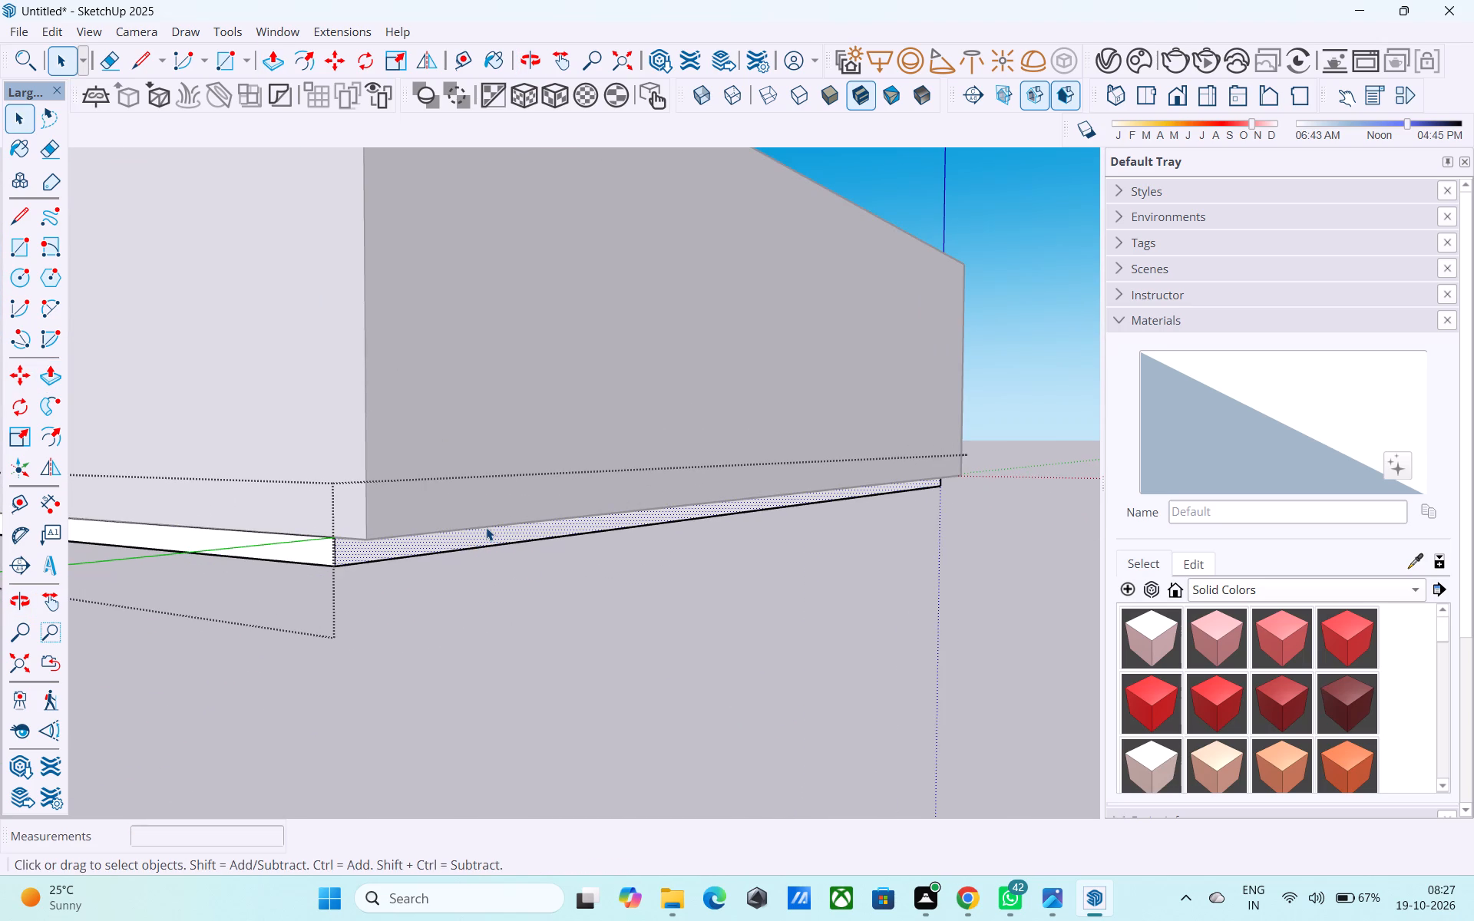
key(p)
click(486, 527)
click(492, 477)
Extend the last side face of the floor slab outward 9" with Push/Pull and finish editing the floor group.
scroll(960, 573, down, 6)
middle_drag(963, 589, 539, 614)
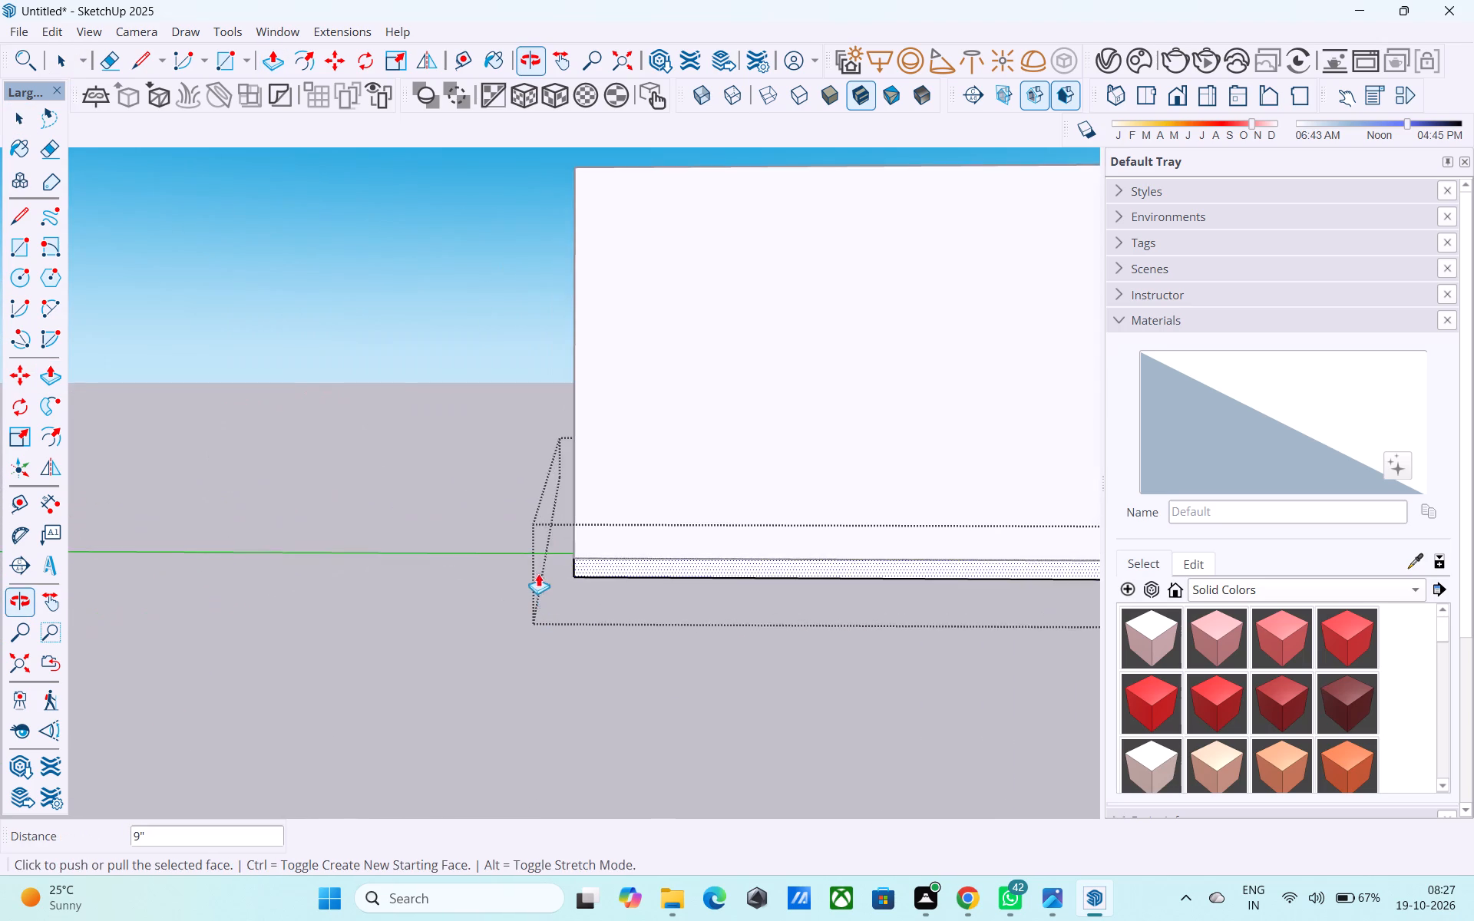
scroll(537, 573, down, 9)
middle_drag(1122, 630, 913, 612)
middle_drag(913, 610, 682, 596)
scroll(577, 572, down, 3)
scroll(824, 633, up, 2)
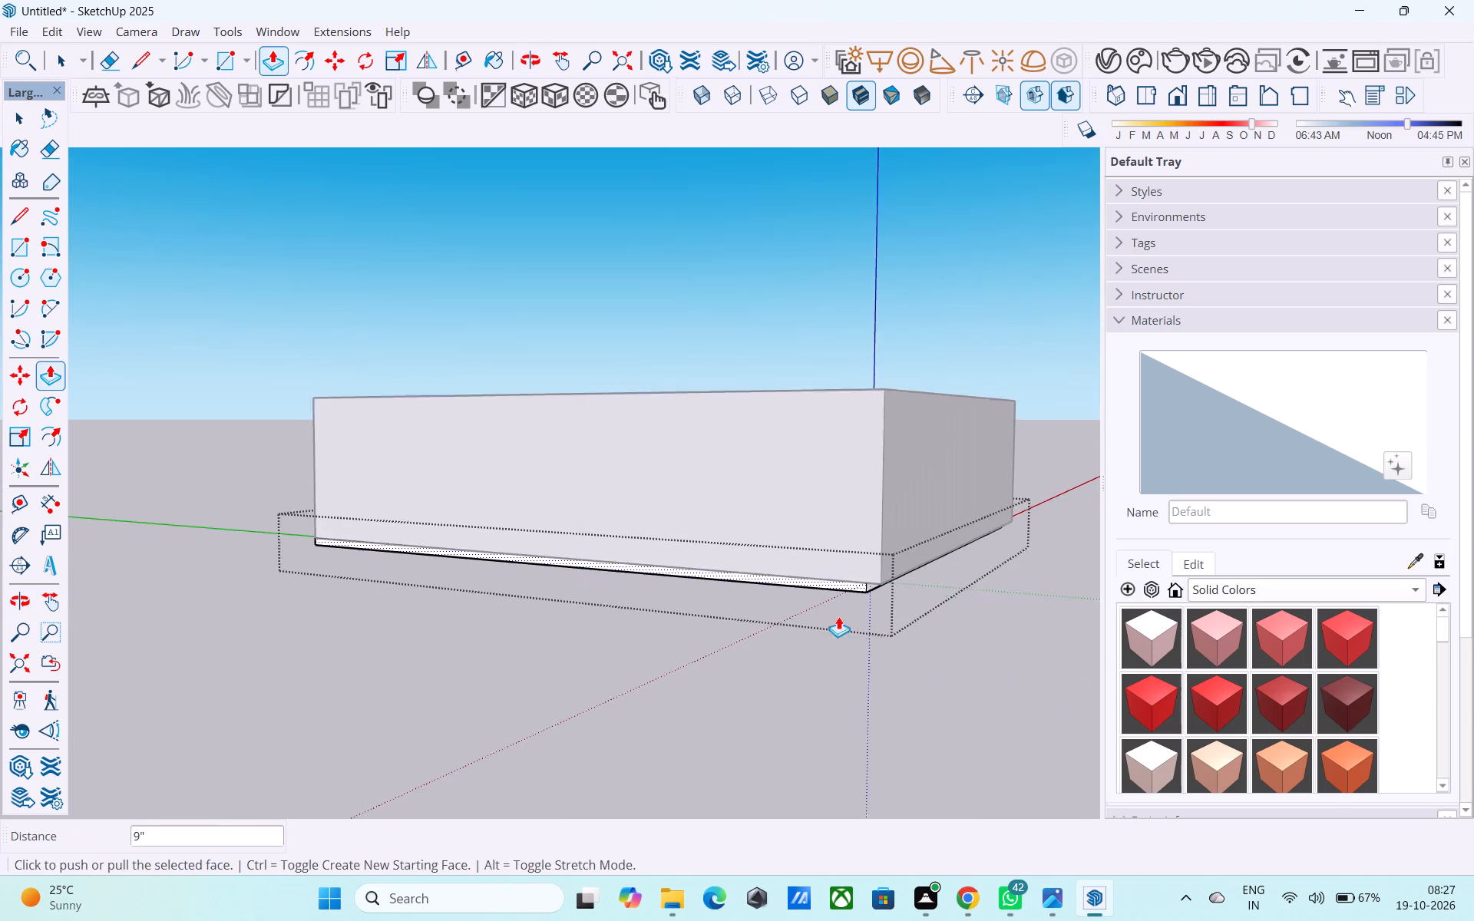
scroll(838, 616, up, 4)
right_drag(1001, 585, 883, 527)
middle_drag(1001, 585, 871, 520)
middle_drag(884, 572, 839, 543)
scroll(838, 541, up, 6)
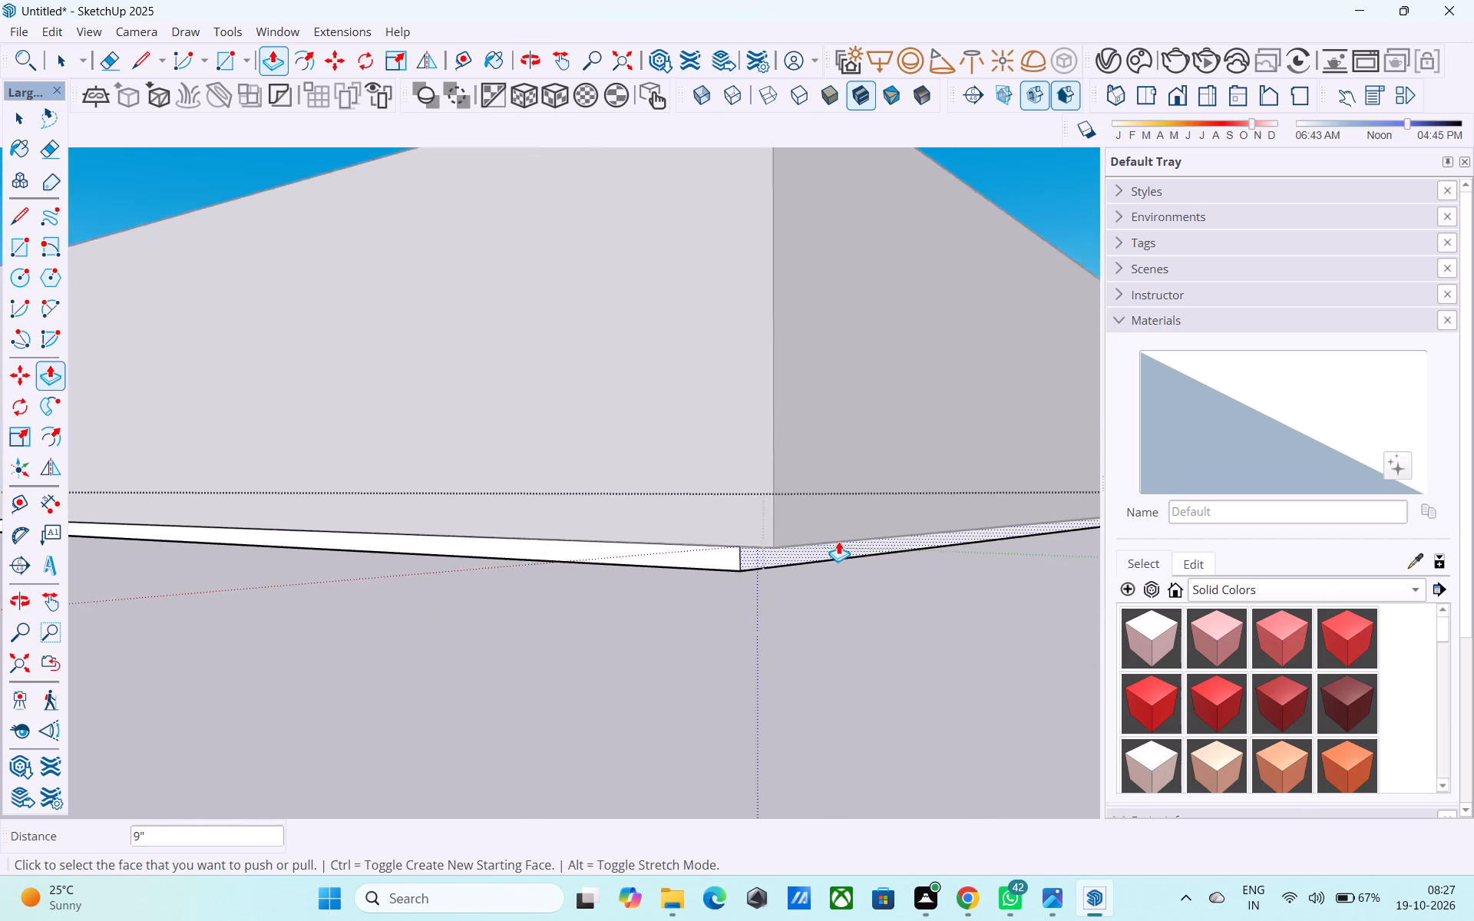
scroll(838, 541, up, 2)
key(space)
click(838, 540)
click(841, 547)
key(p)
click(841, 547)
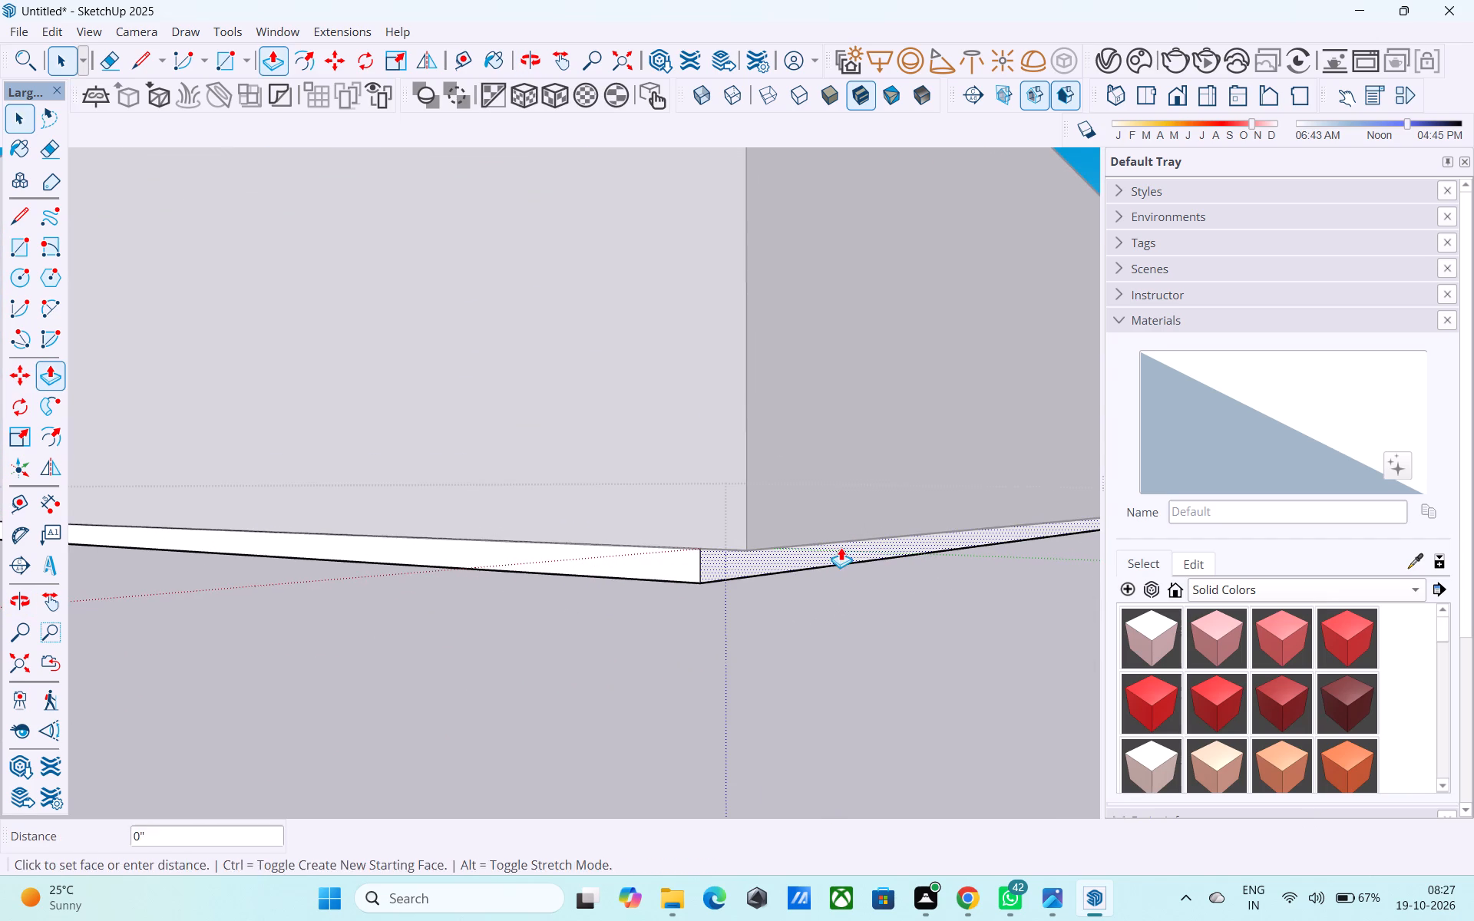
click(844, 454)
scroll(806, 530, down, 9)
middle_drag(814, 550, 553, 718)
scroll(526, 659, down, 4)
scroll(526, 659, up, 1)
scroll(526, 659, down, 2)
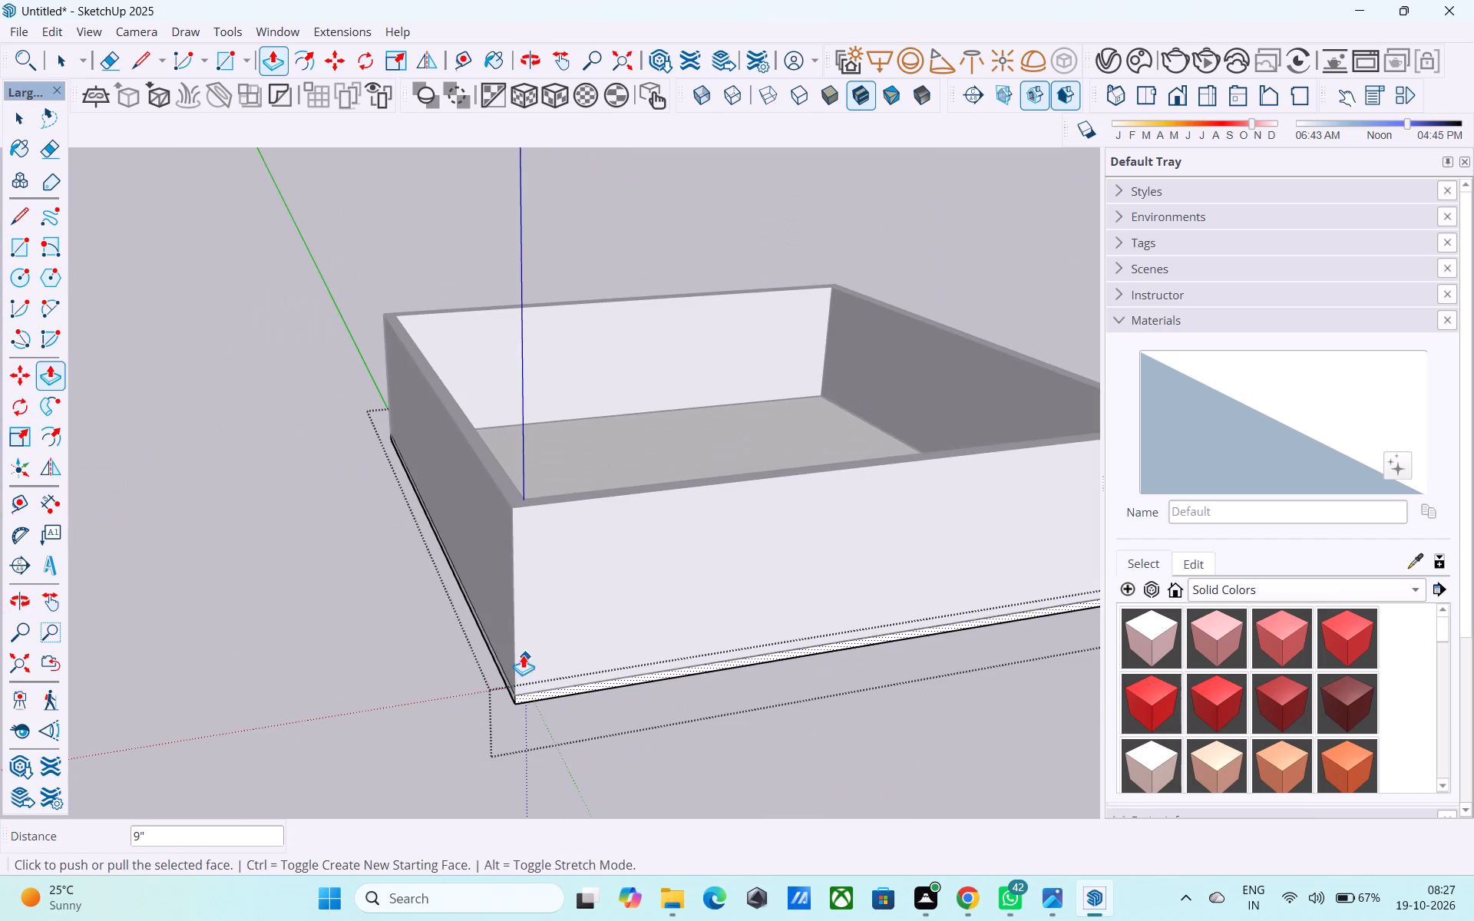
scroll(530, 655, down, 3)
middle_drag(508, 647, 474, 623)
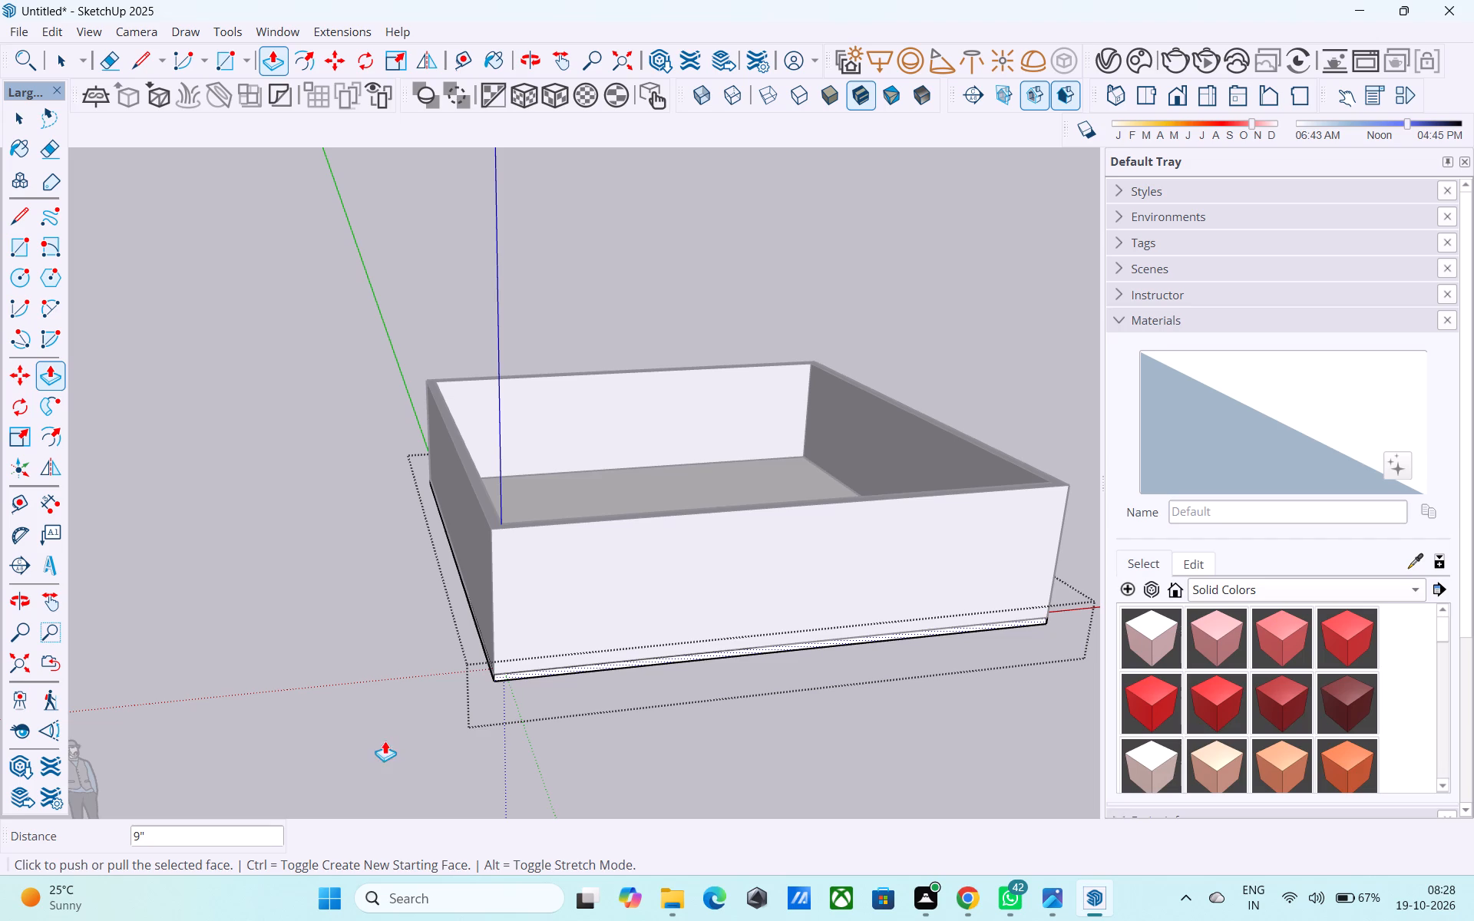
key(space)
click(353, 574)
Examine the walls and the extended floor slab from above, from the sides and from underneath.
scroll(319, 688, down, 10)
middle_drag(350, 734, 287, 704)
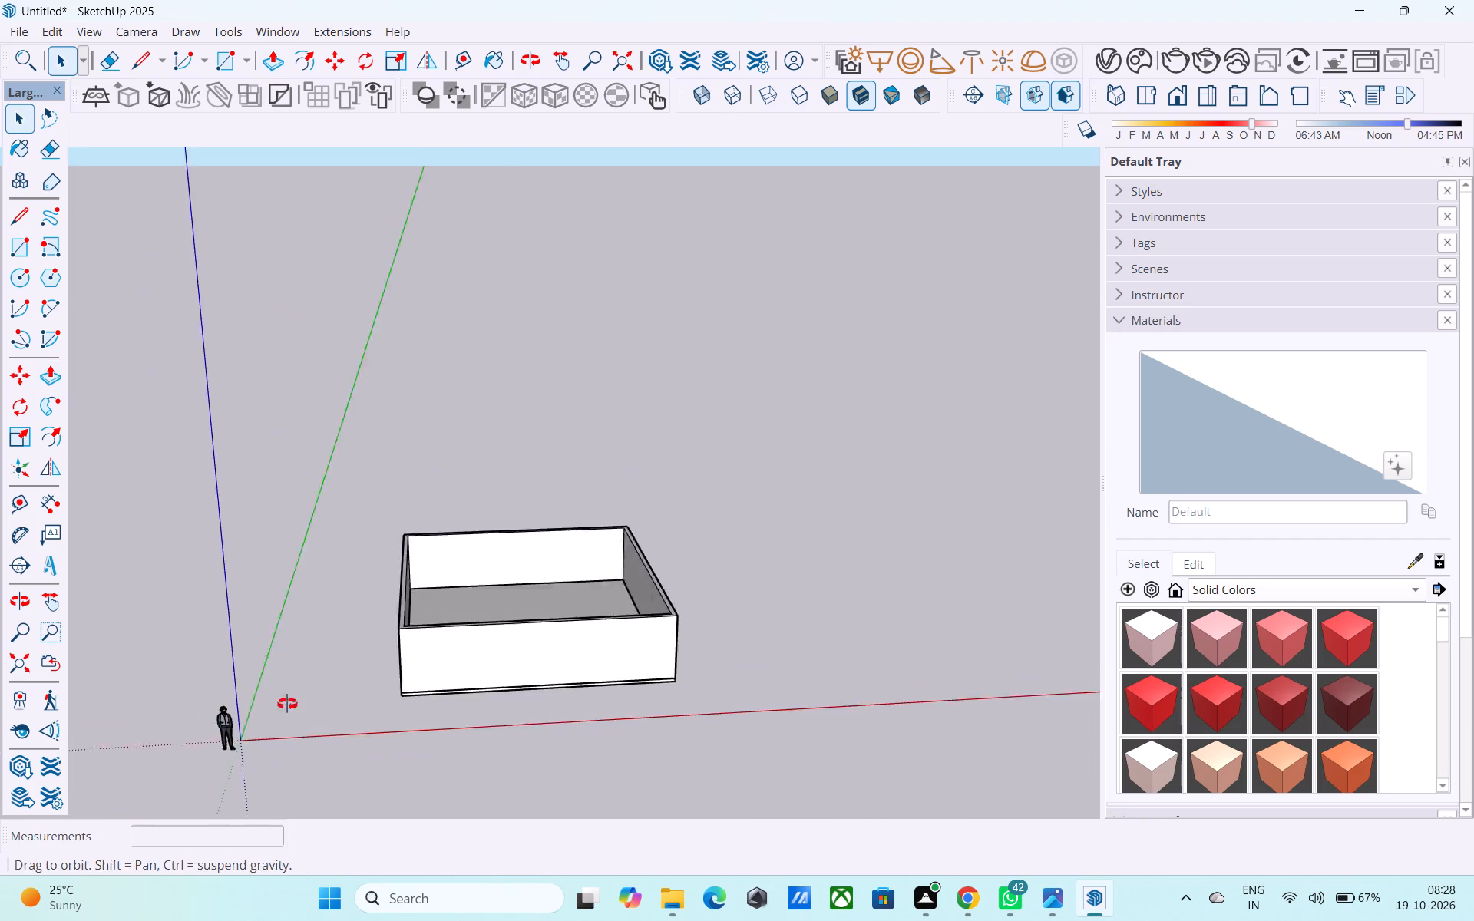
middle_drag(287, 704, 221, 667)
scroll(230, 662, up, 1)
scroll(384, 621, down, 5)
scroll(505, 720, down, 3)
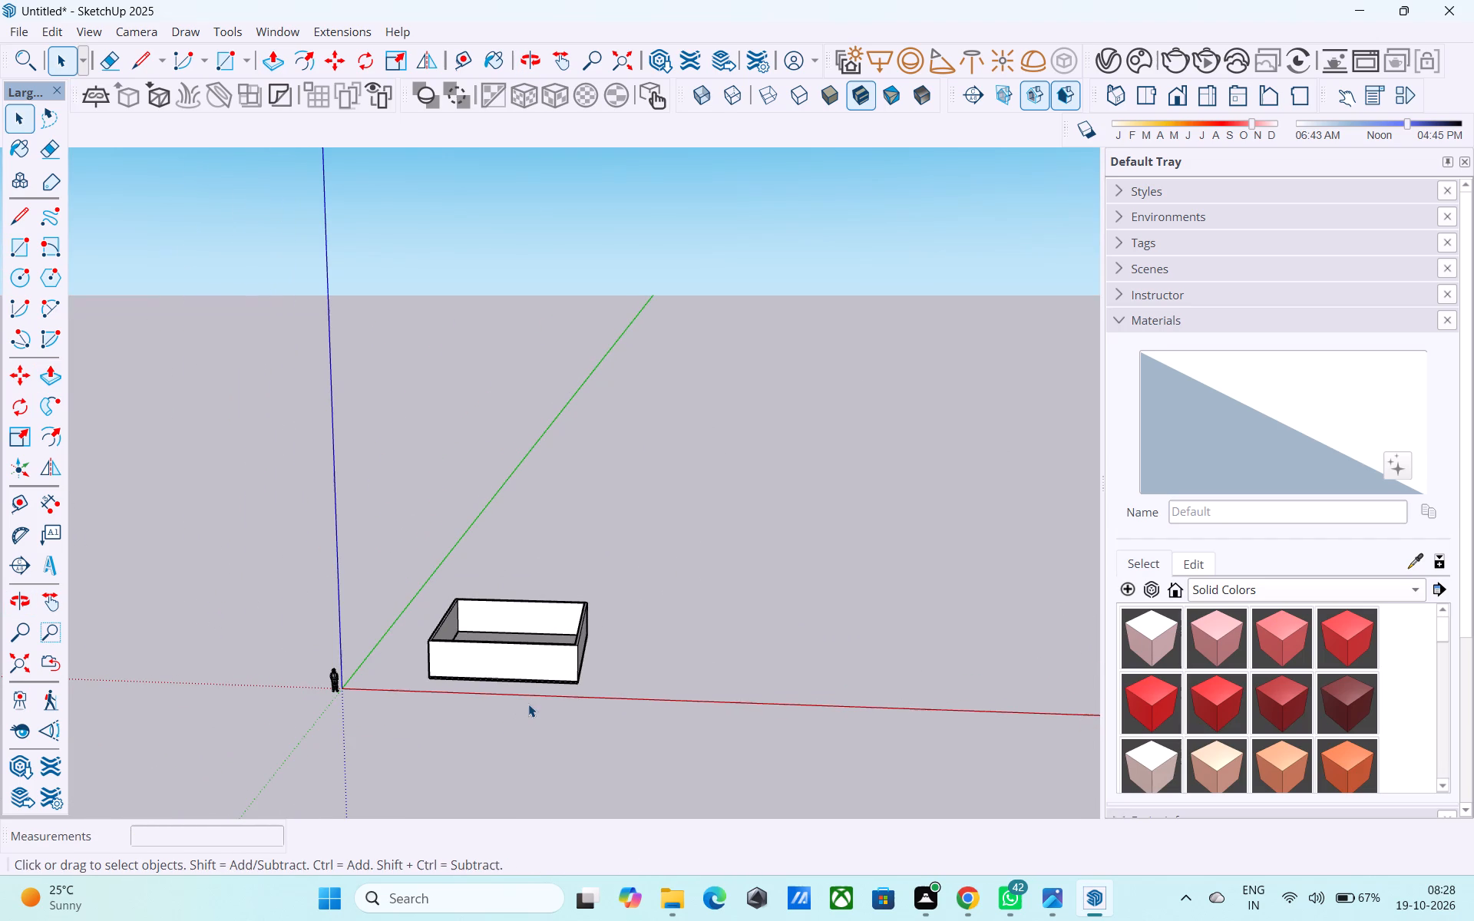
middle_drag(557, 667, 201, 656)
scroll(586, 612, up, 3)
middle_drag(590, 609, 307, 780)
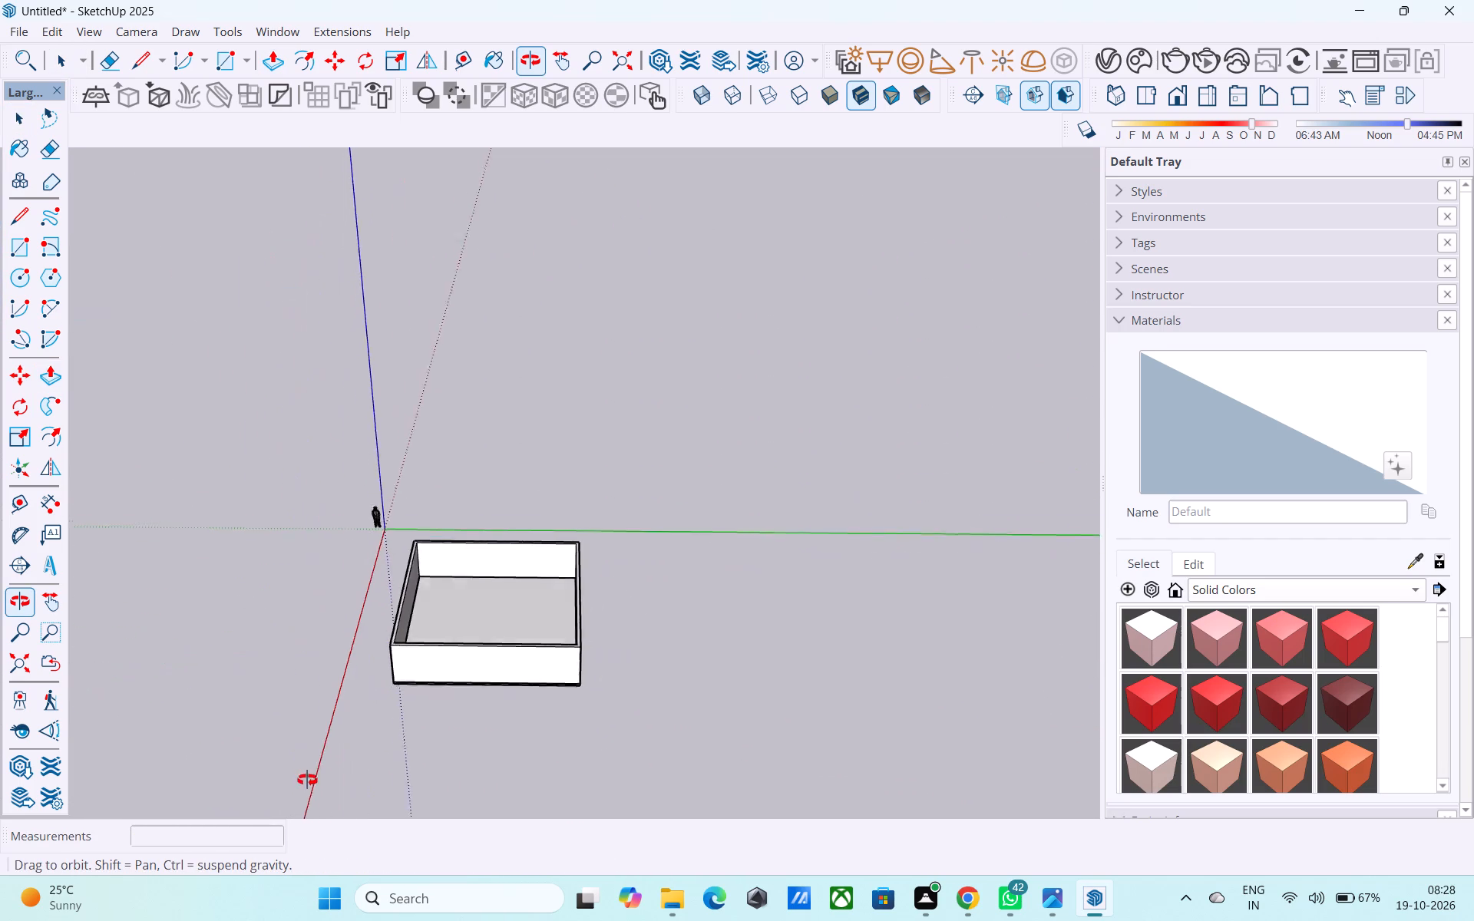
middle_drag(307, 780, 355, 684)
scroll(392, 591, up, 6)
shift+middle_drag(416, 592, 444, 584)
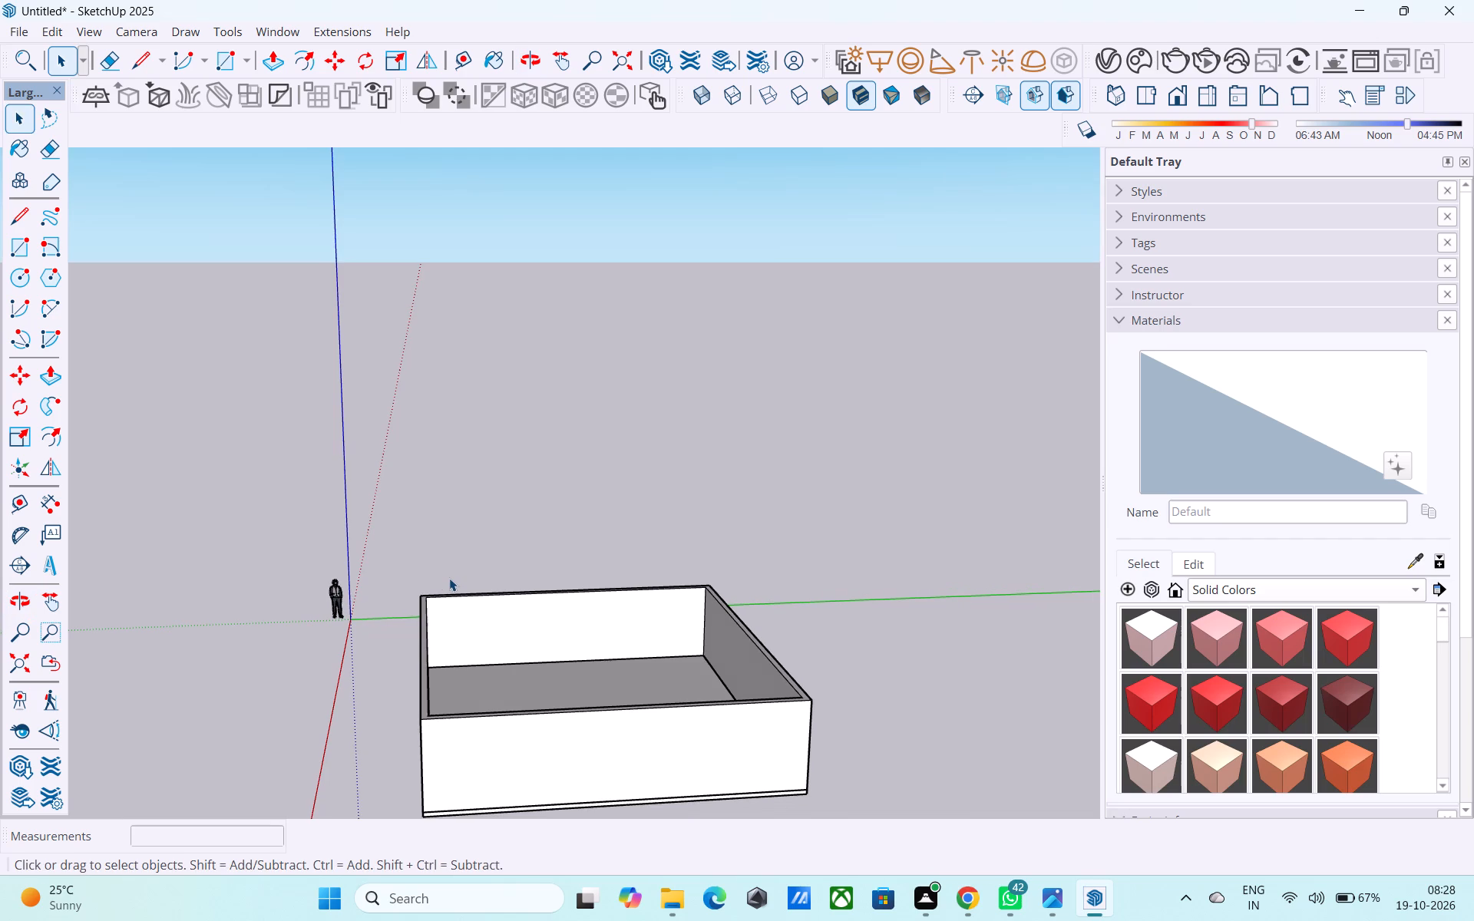
middle_drag(534, 741, 571, 498)
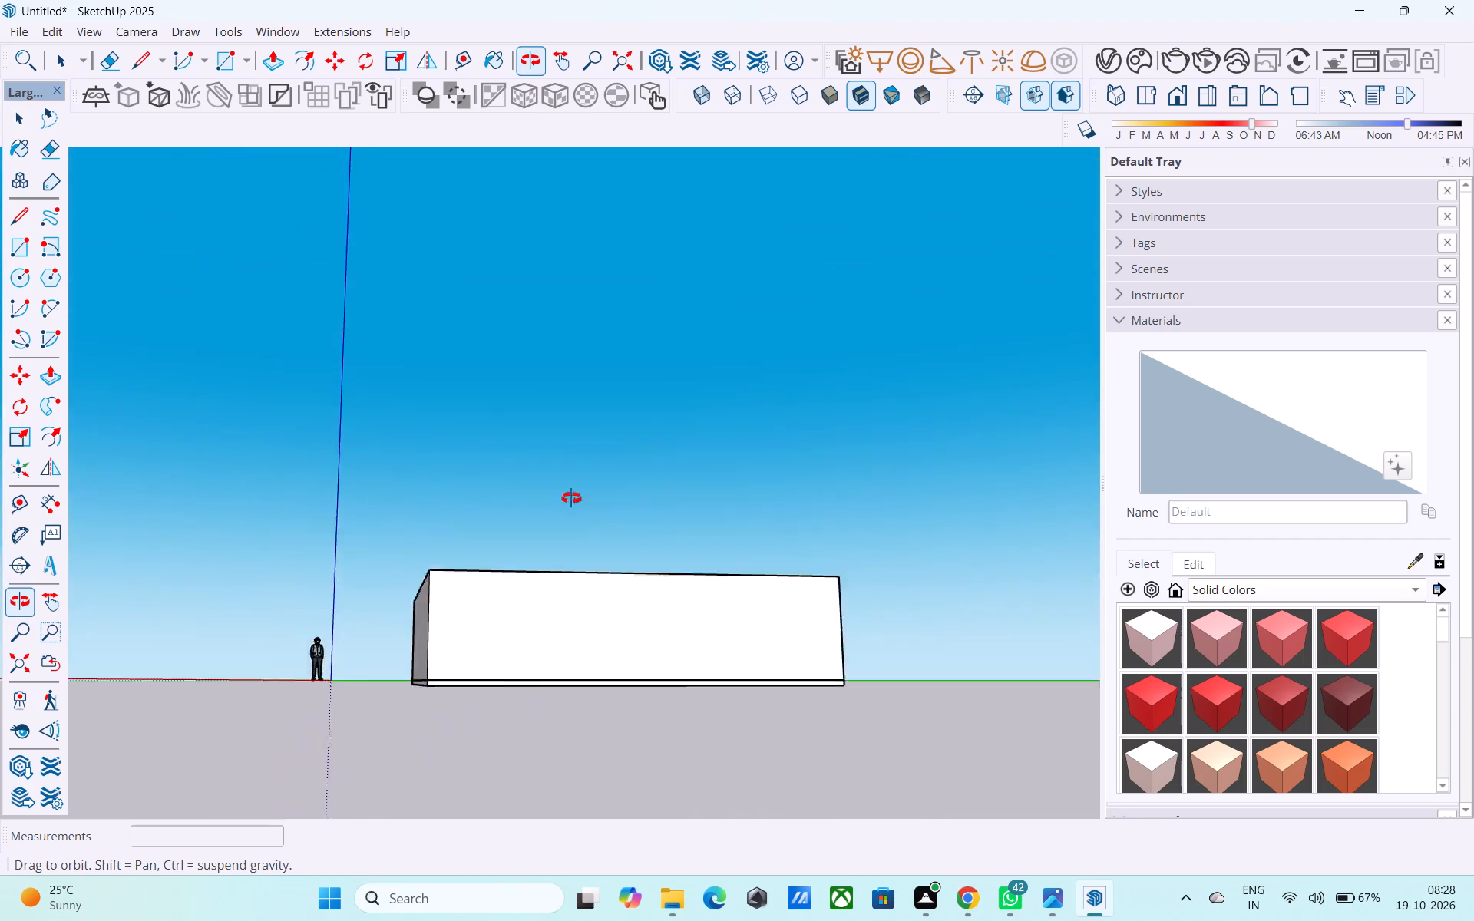
middle_drag(571, 498, 600, 769)
scroll(603, 752, up, 2)
scroll(514, 590, down, 5)
middle_drag(570, 787, 616, 436)
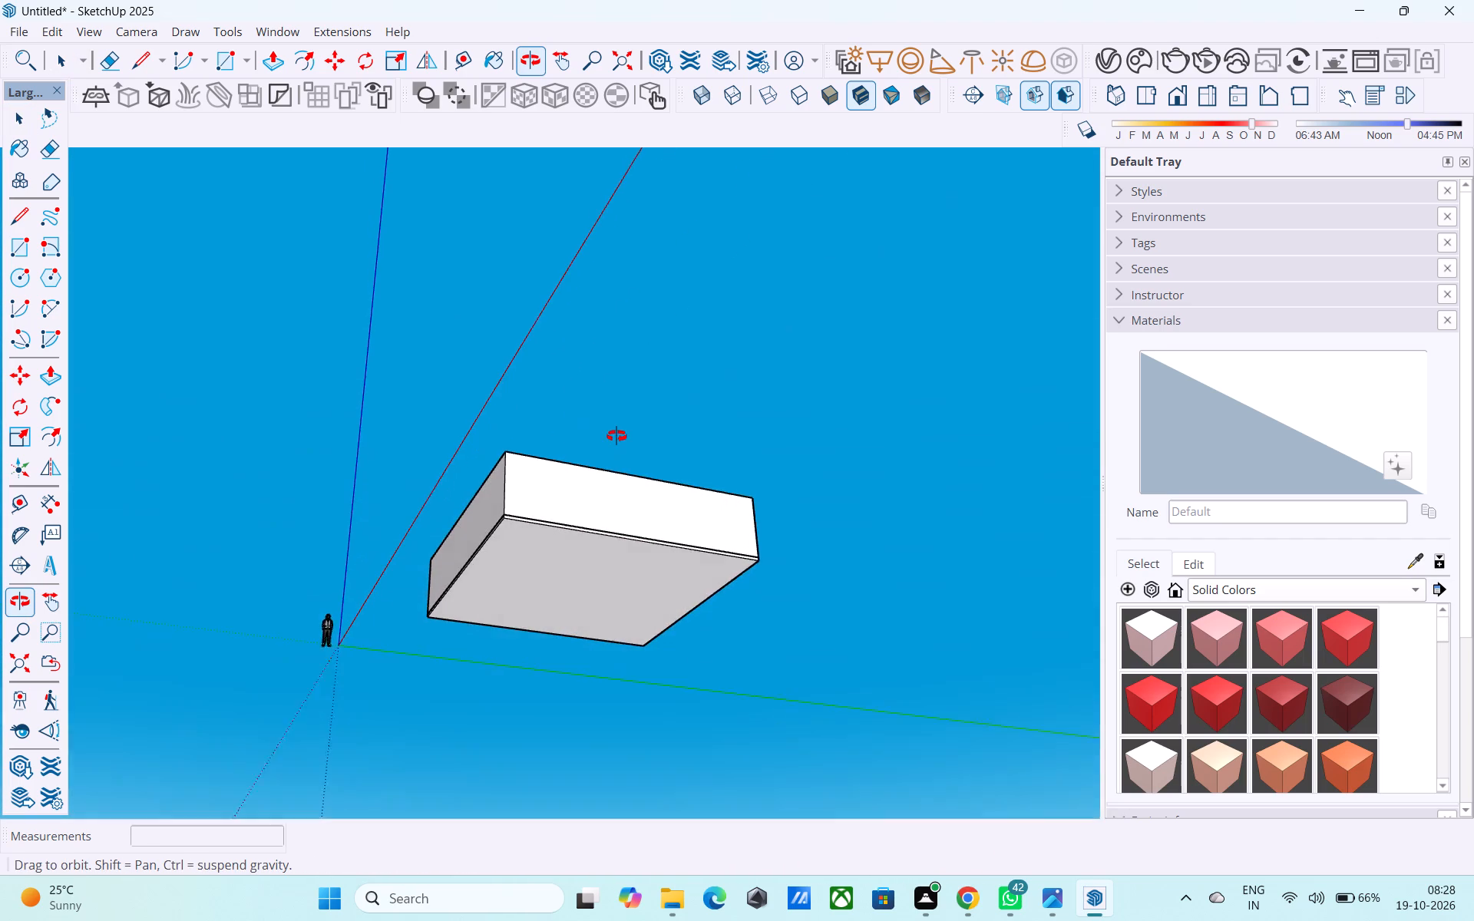
middle_drag(616, 436, 616, 443)
scroll(550, 544, up, 10)
middle_drag(544, 556, 514, 652)
scroll(482, 477, down, 4)
middle_drag(484, 477, 389, 662)
scroll(365, 470, down, 5)
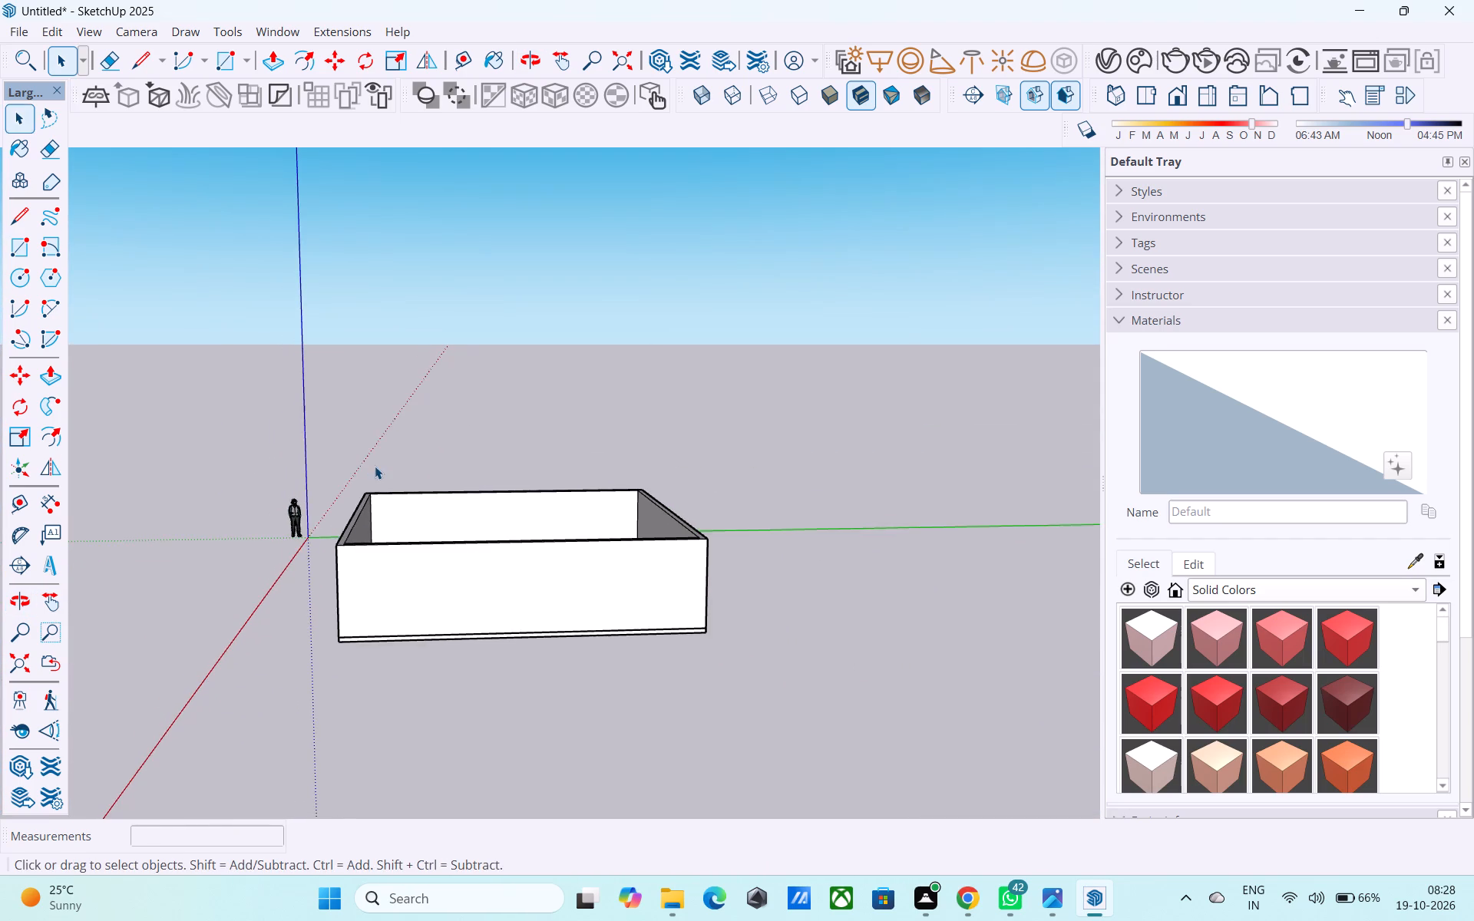
middle_drag(408, 553, 603, 610)
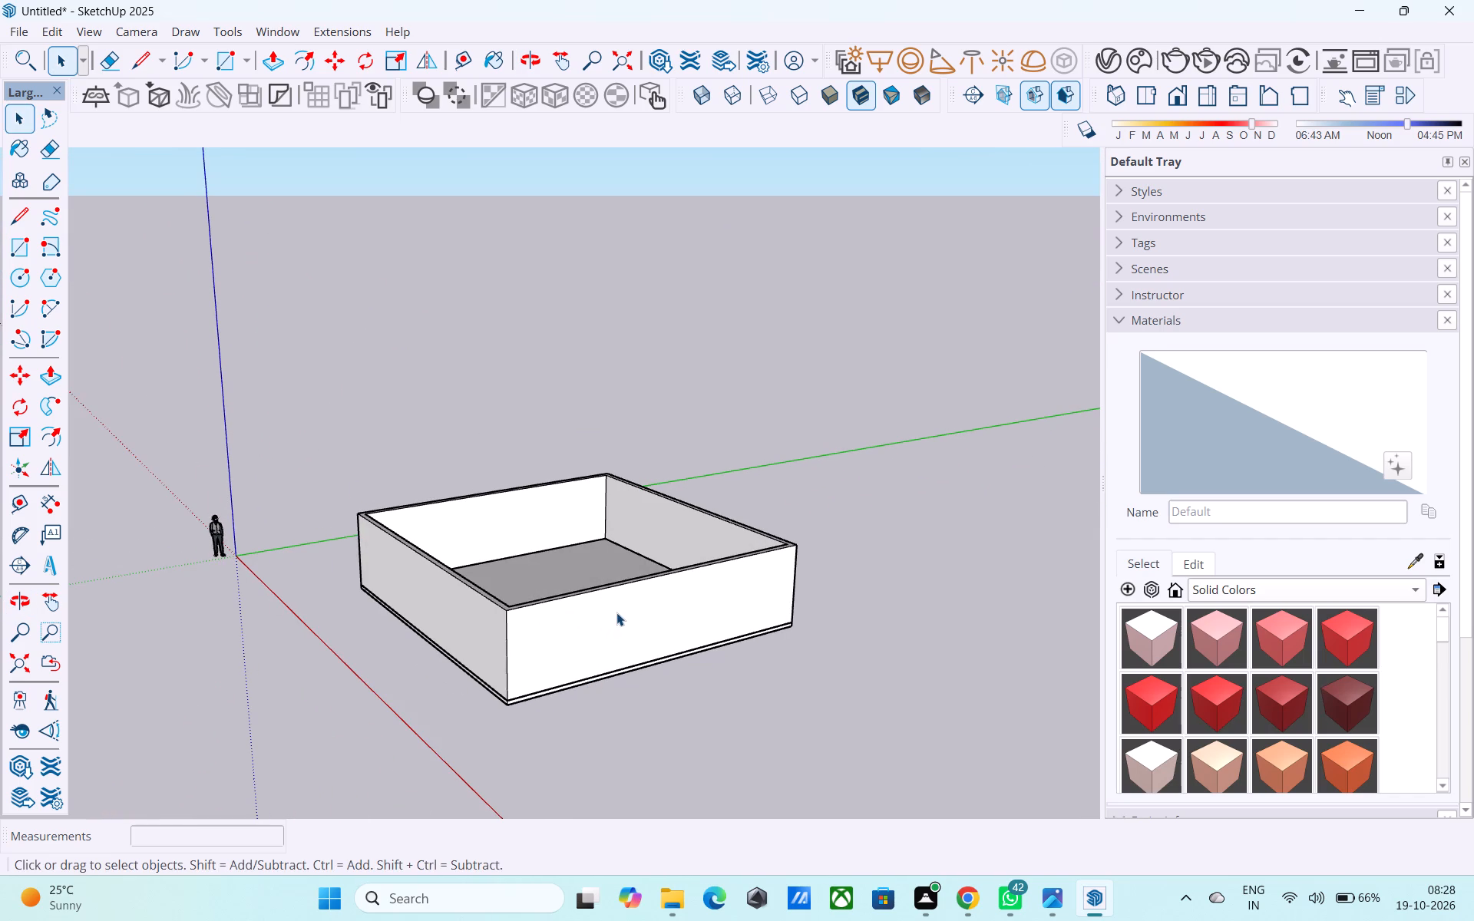
middle_drag(616, 612, 578, 552)
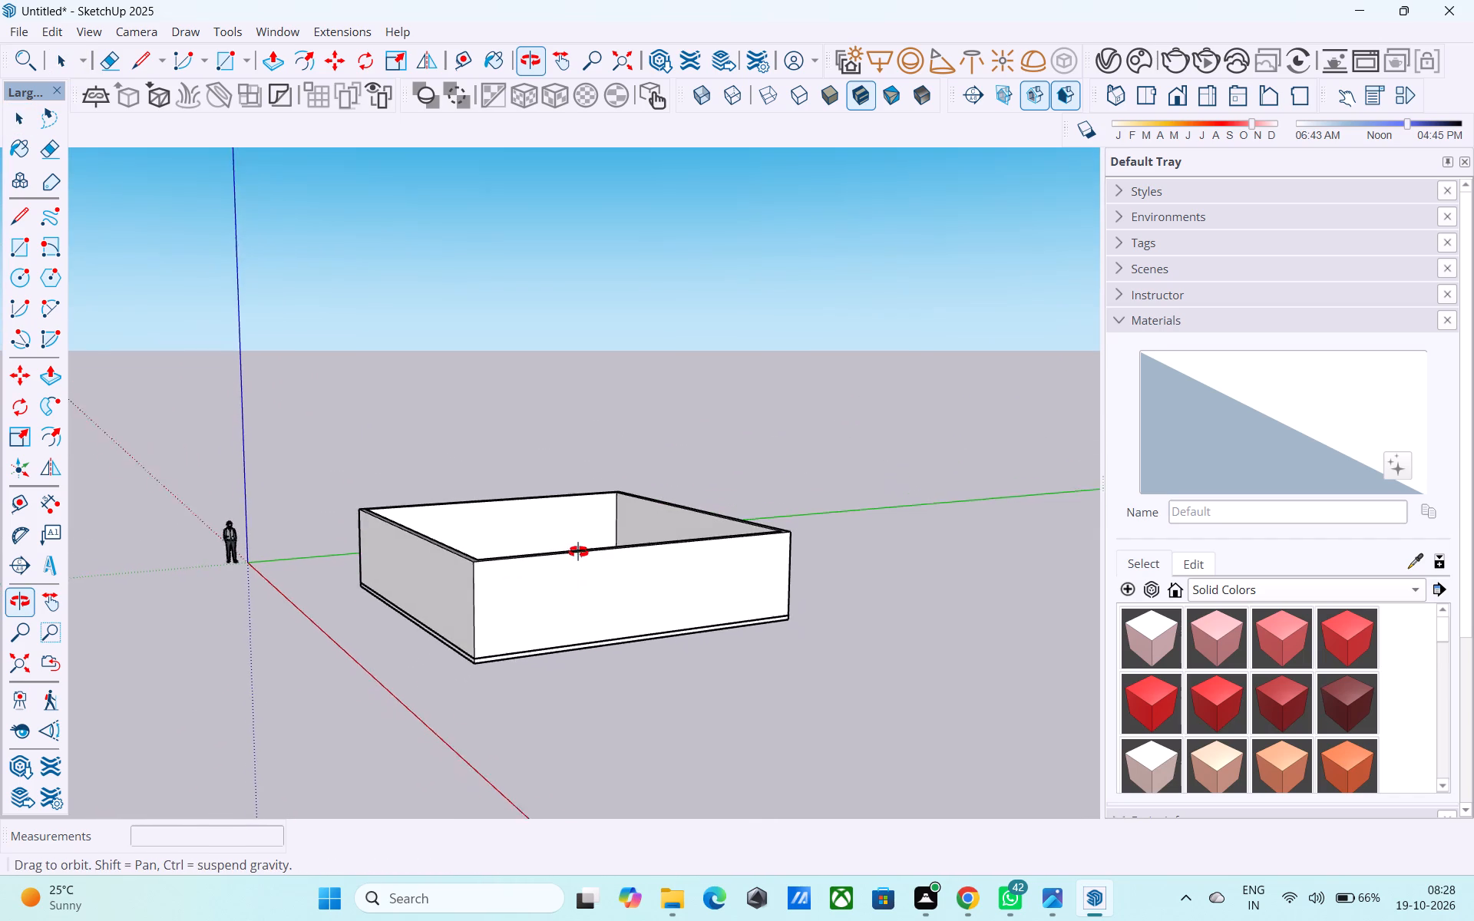
middle_drag(578, 552, 653, 547)
middle_drag(564, 629, 612, 506)
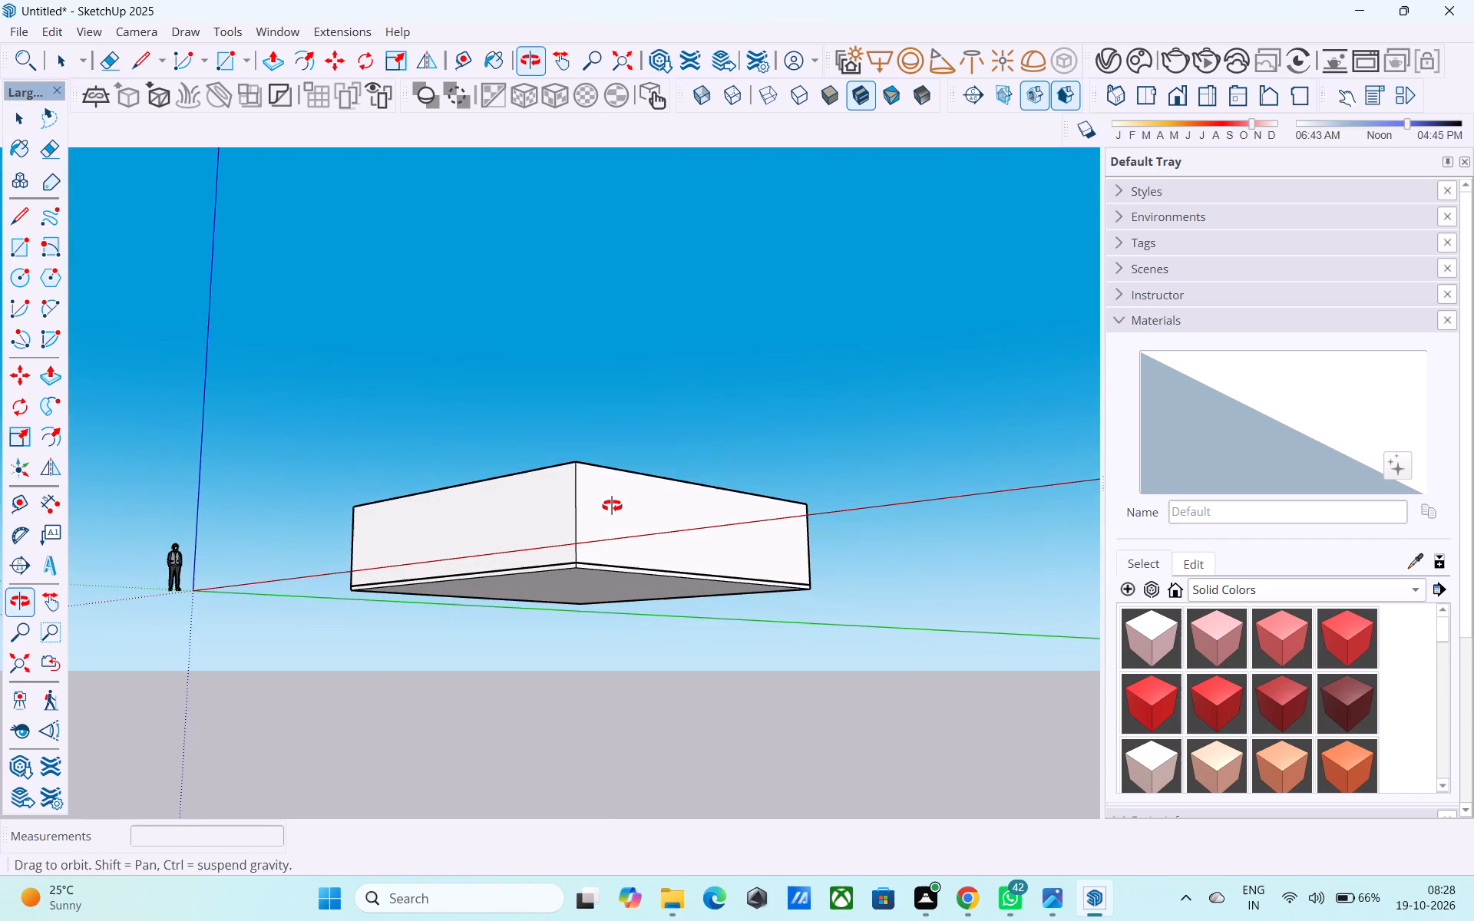
middle_drag(612, 506, 633, 589)
middle_drag(577, 545, 532, 668)
scroll(570, 628, up, 5)
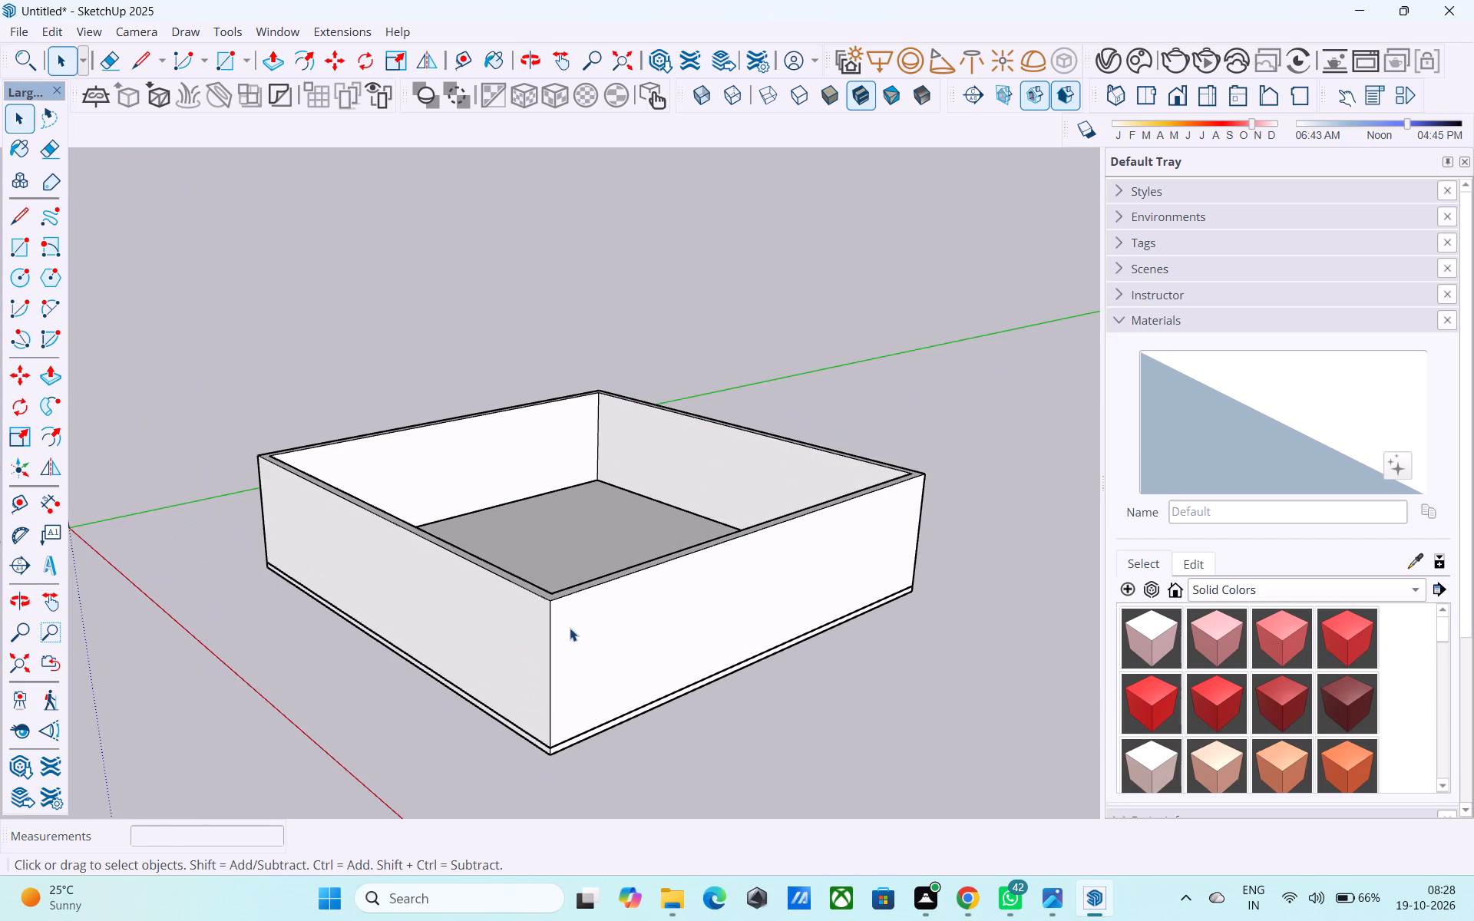
middle_drag(574, 640, 552, 693)
middle_drag(560, 679, 544, 661)
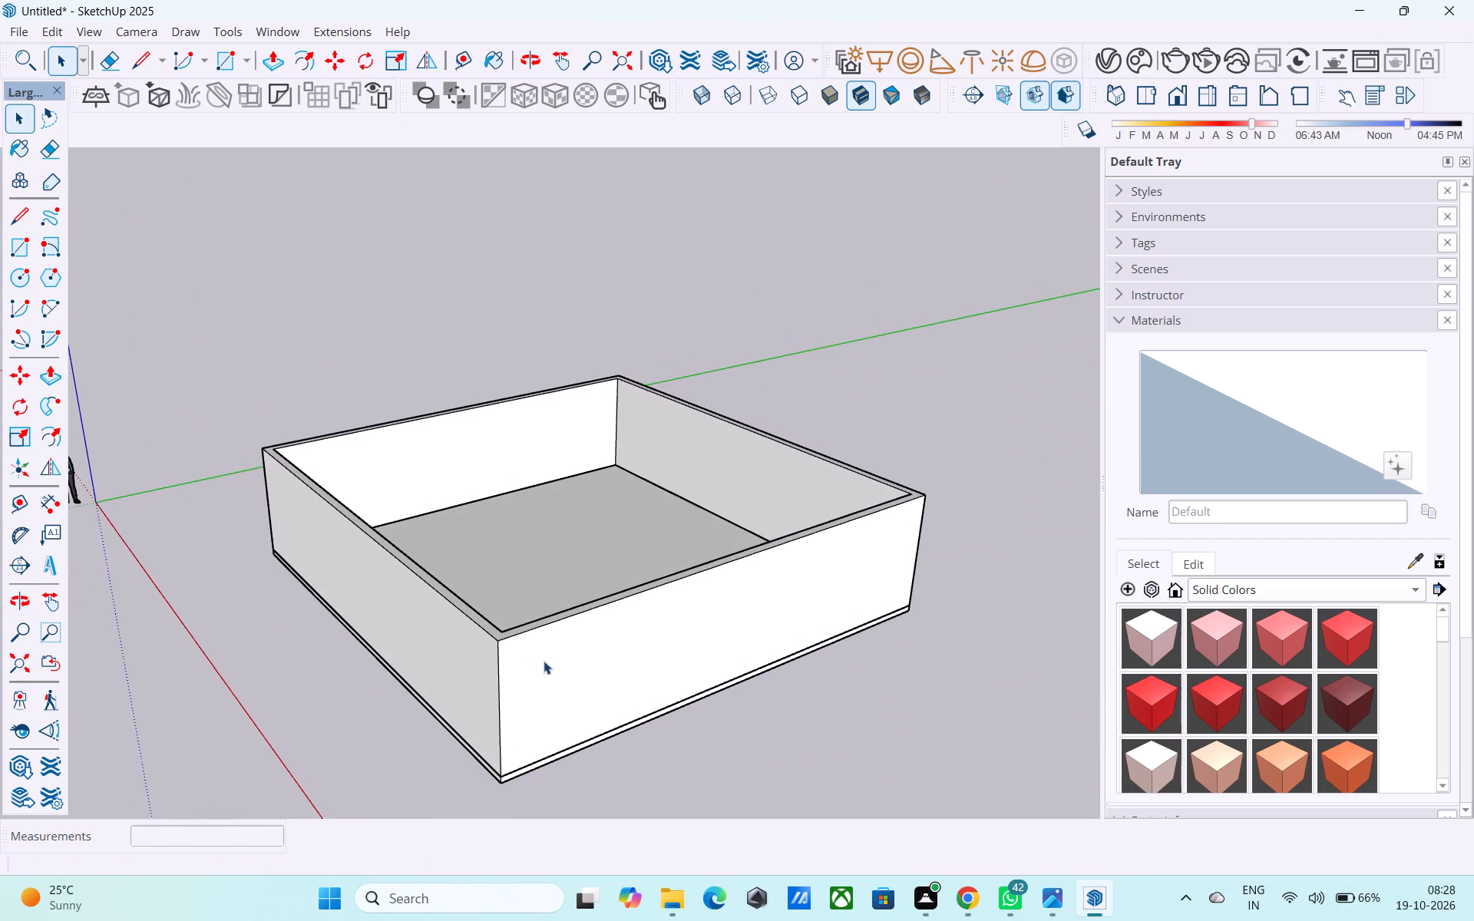
middle_drag(544, 661, 627, 639)
scroll(625, 631, up, 2)
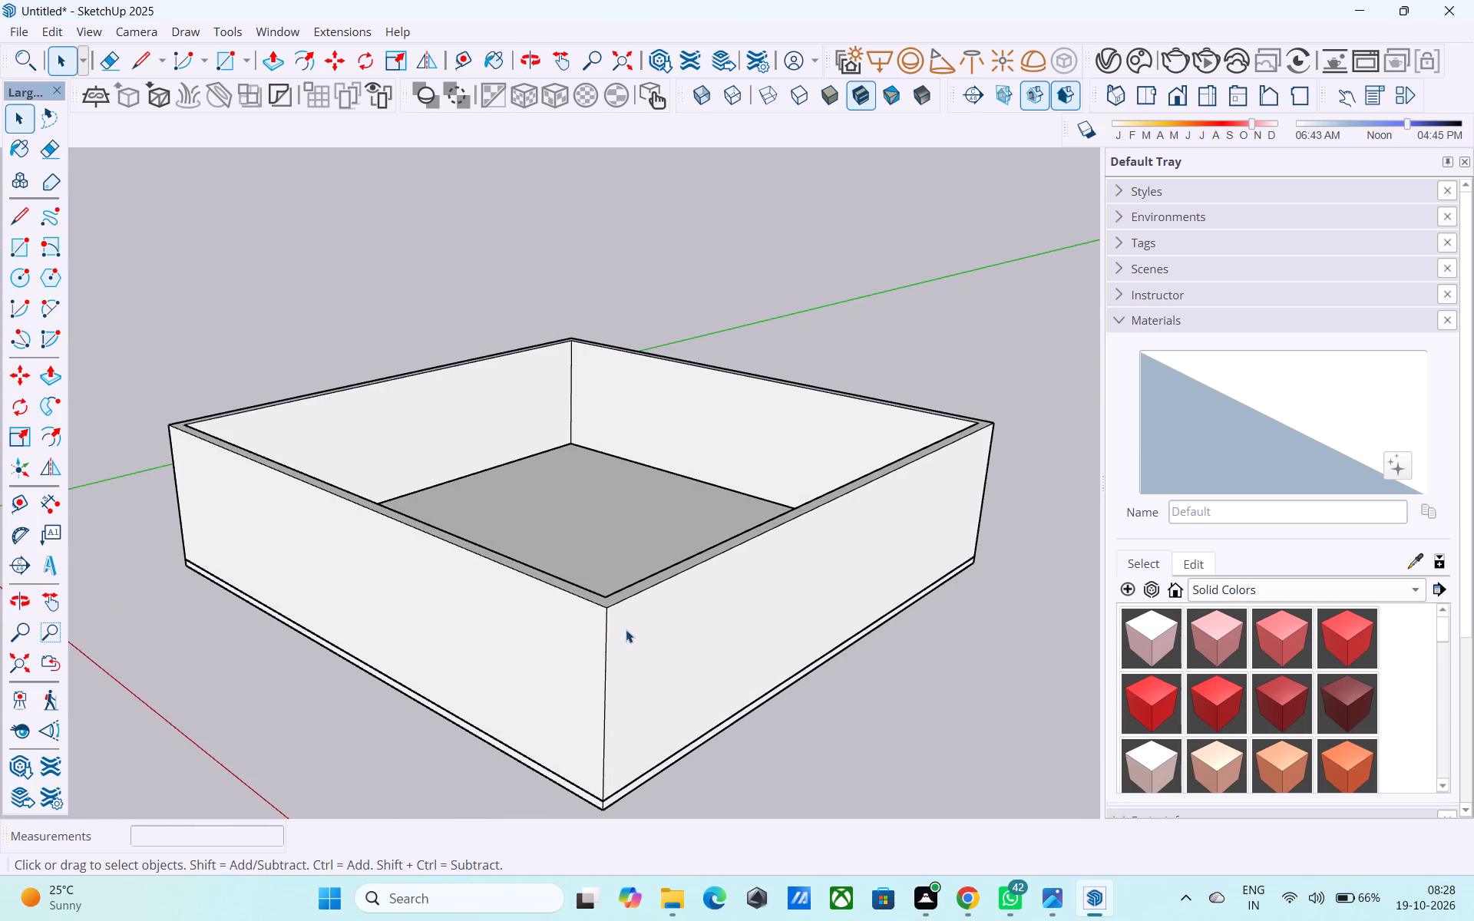
scroll(626, 629, up, 4)
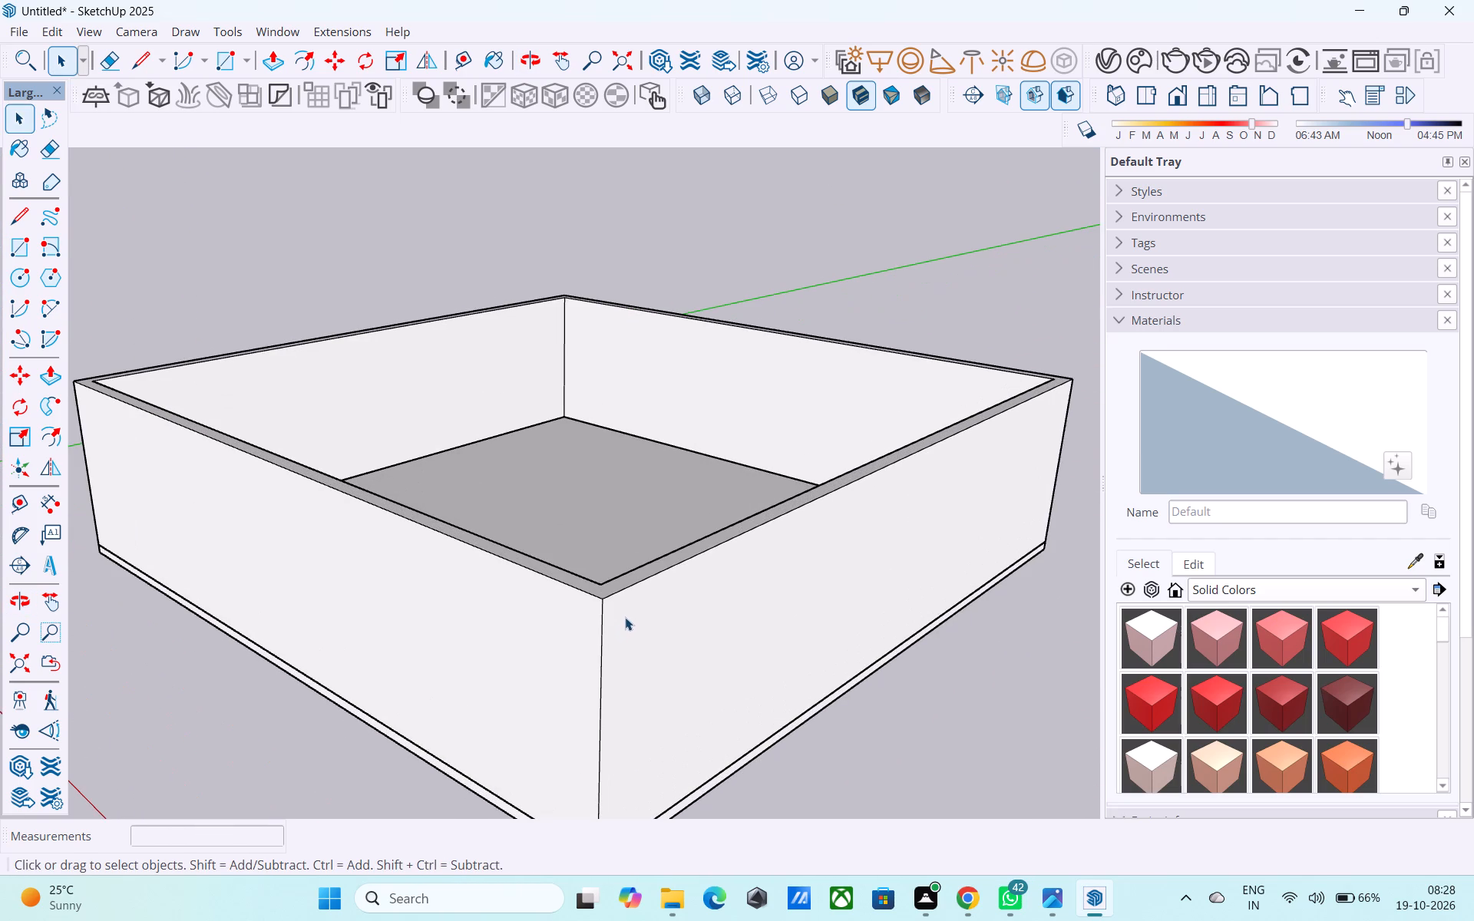
Inside the wall group, draw a 38' 6" by 38' 6" rectangle between opposite inner corners of the wall tops.
middle_drag(625, 616, 676, 689)
double_click(641, 675)
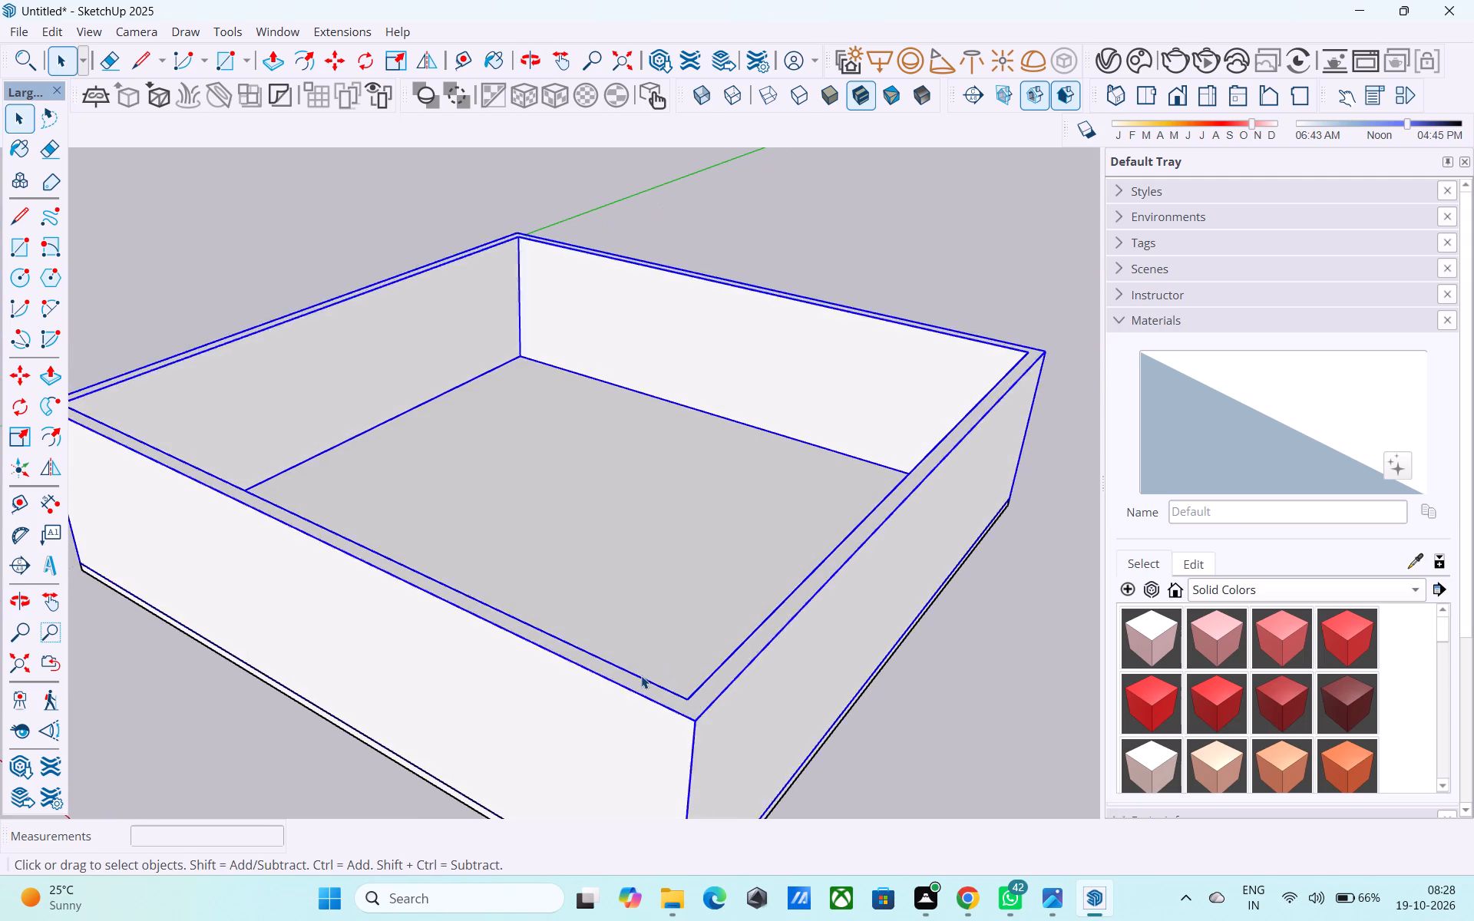
double_click(563, 744)
click(597, 672)
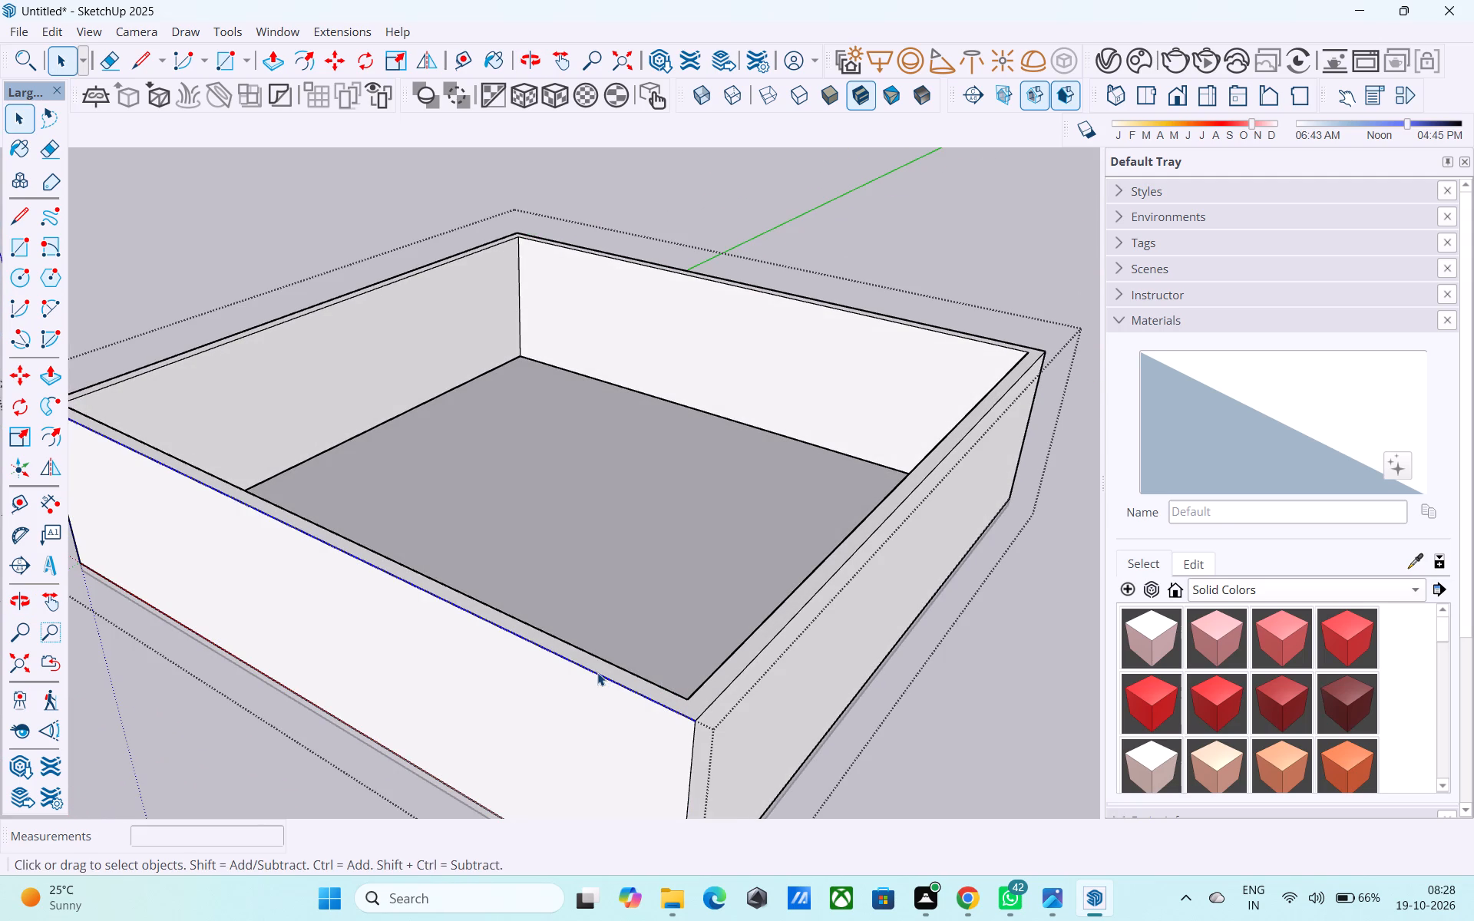
key(r)
middle_drag(512, 280, 508, 408)
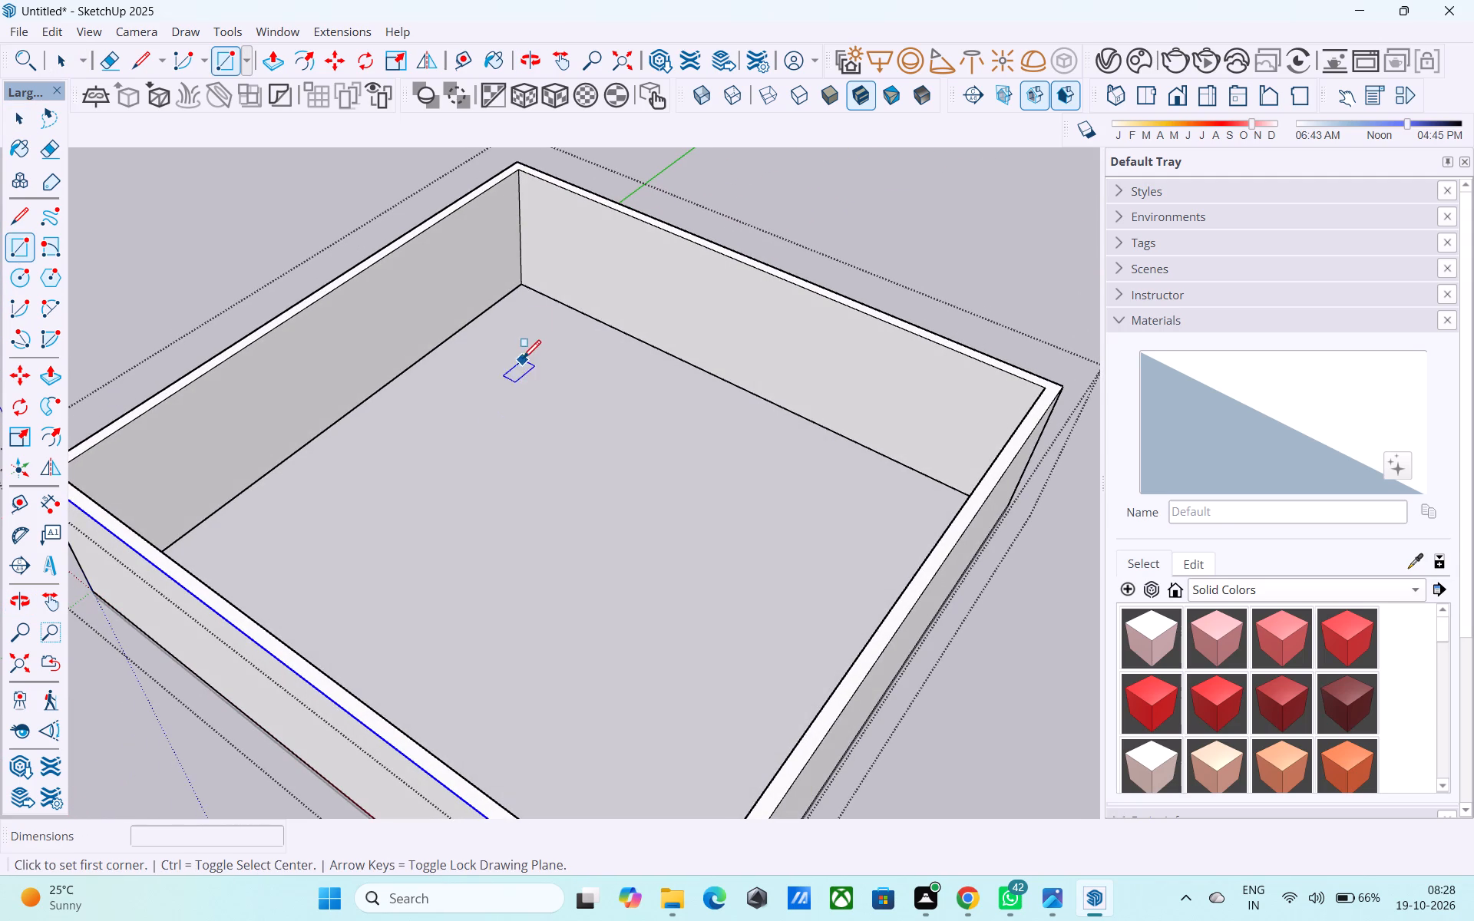
click(517, 173)
scroll(517, 176, down, 4)
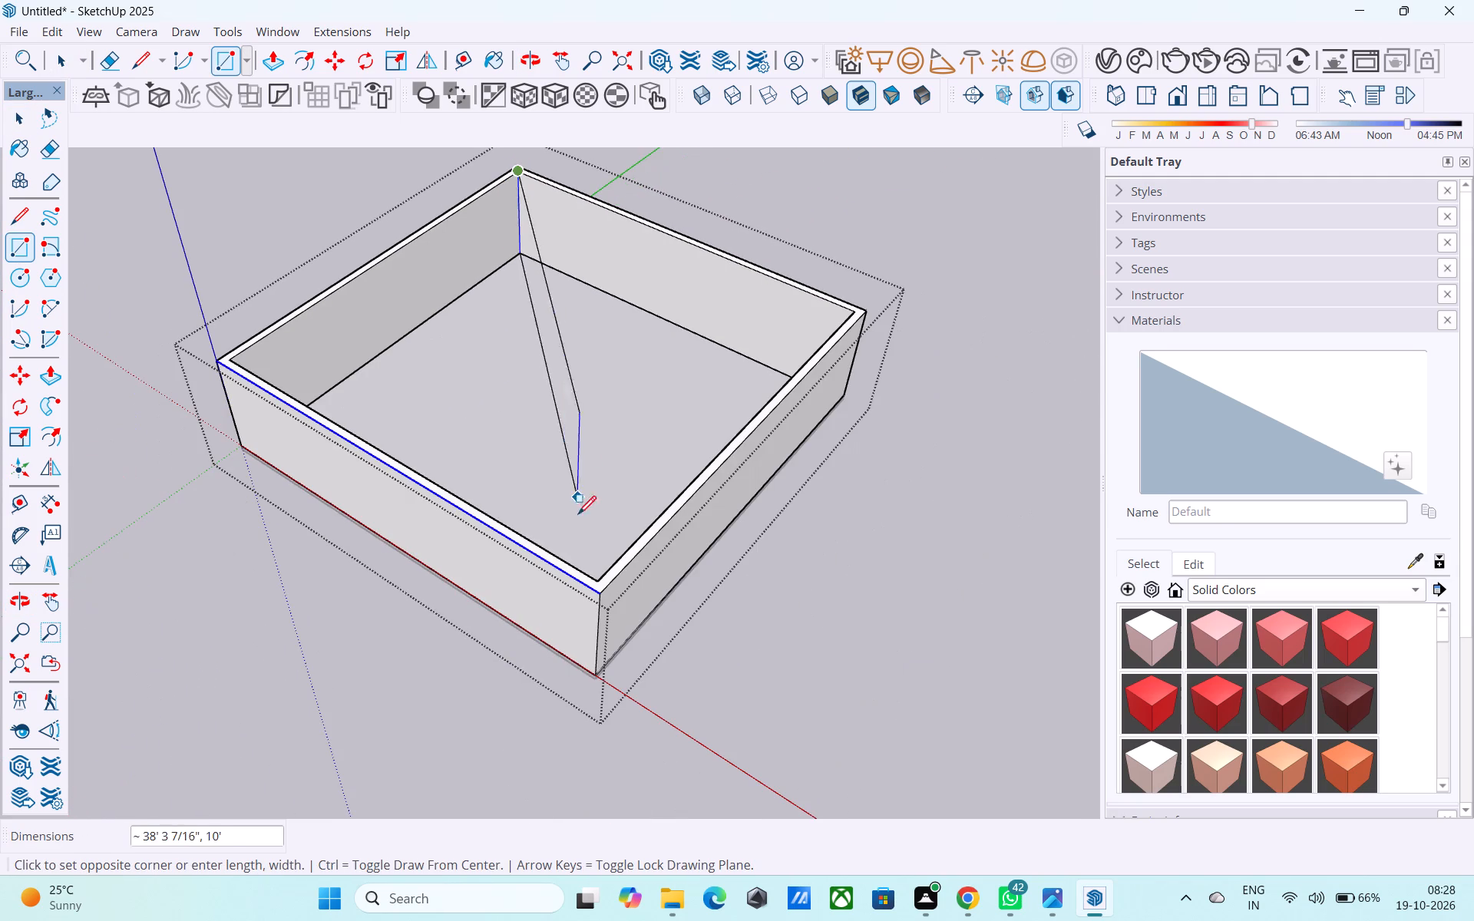
click(593, 572)
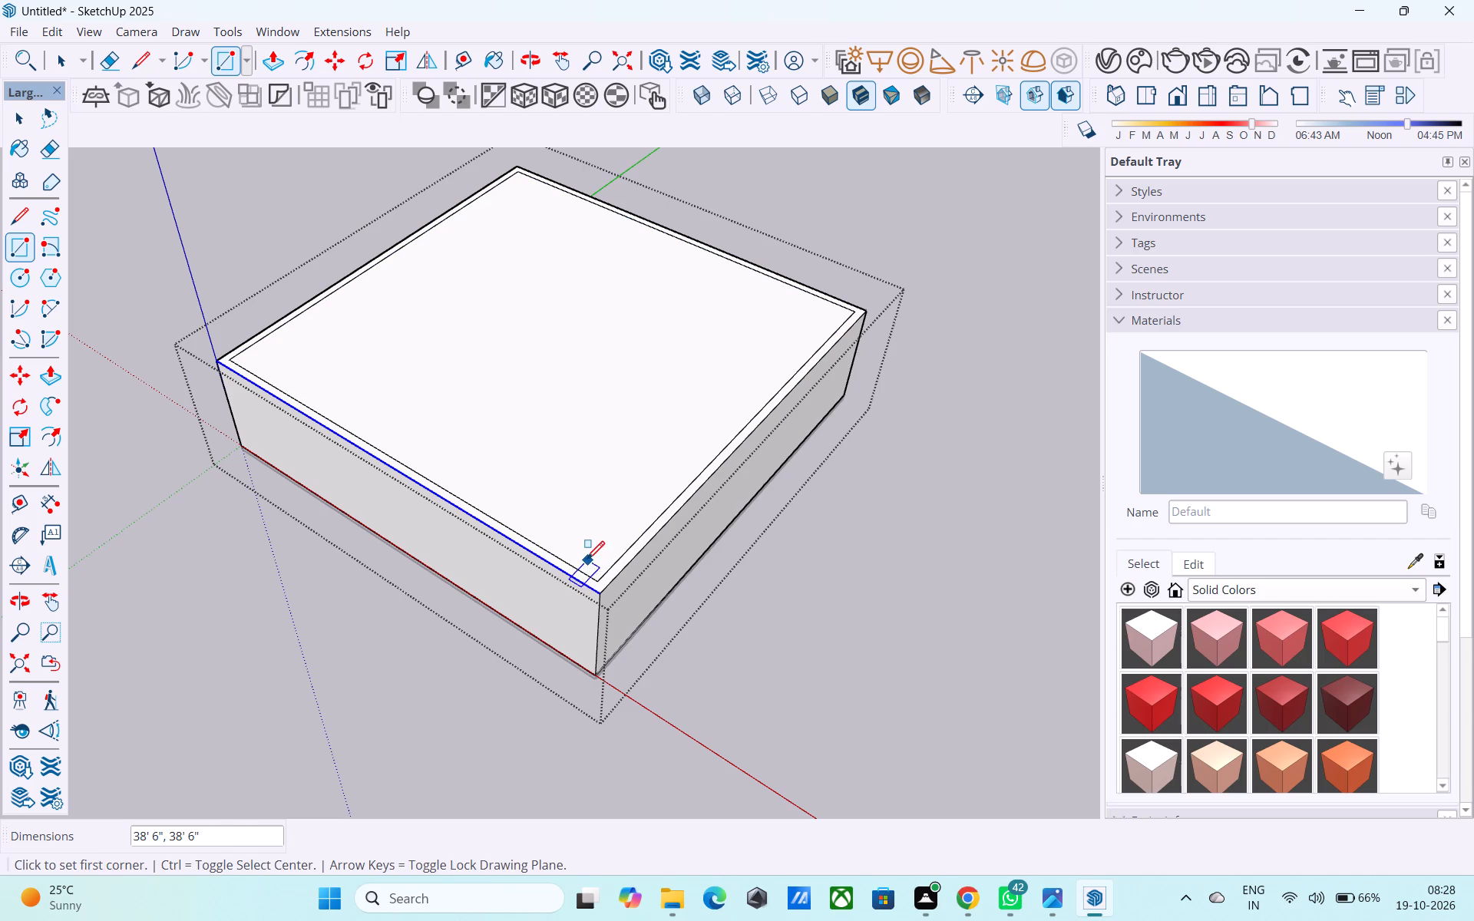
Reverse the orientation of the new face spanning the top of the room.
key(space)
click(580, 533)
right_click(580, 533)
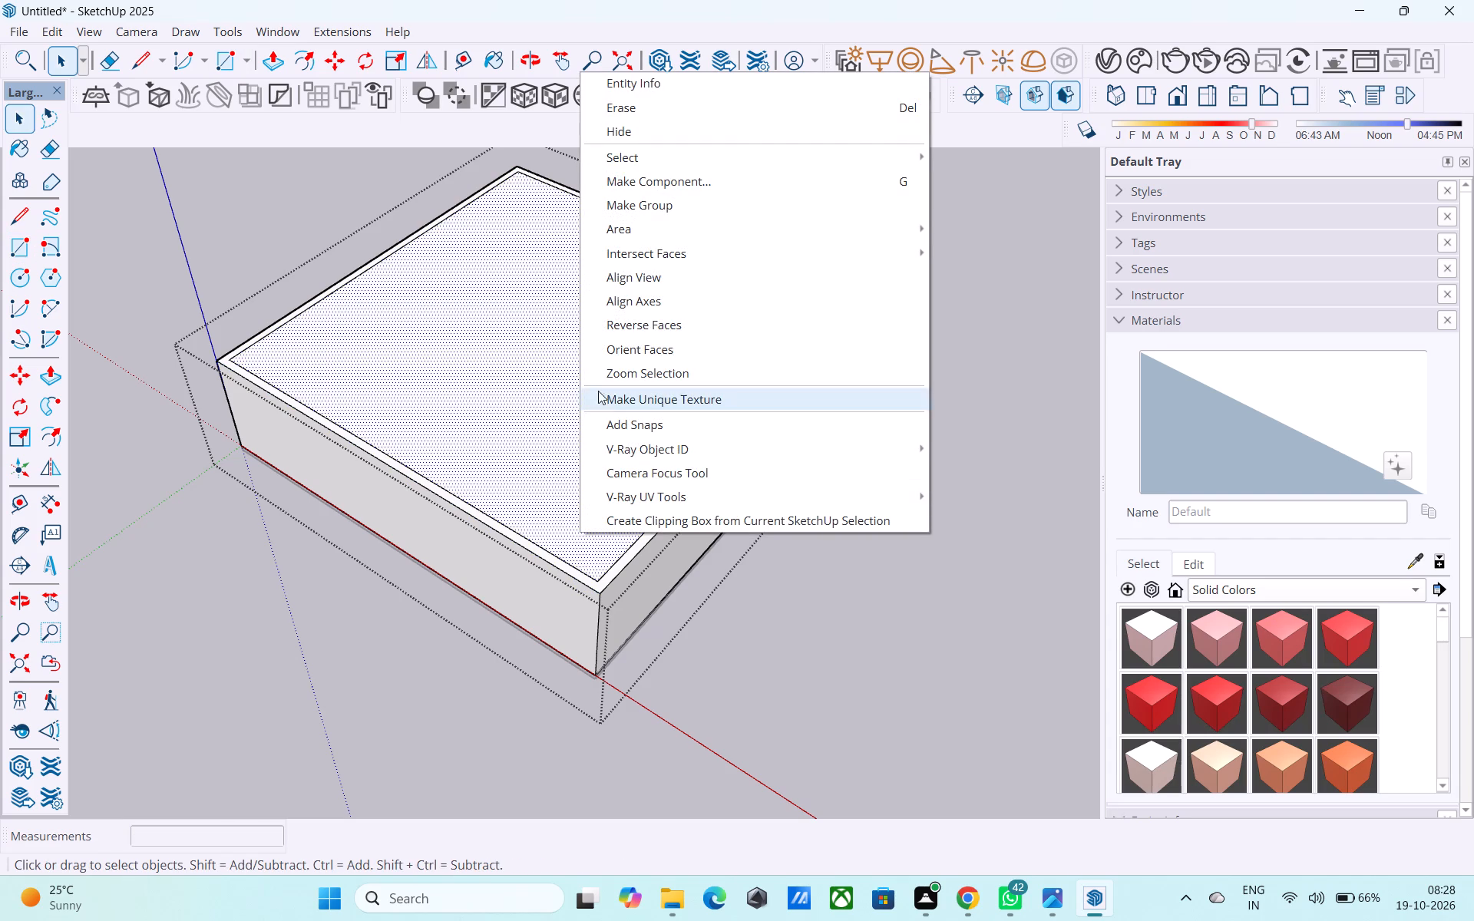
click(617, 322)
Draw a 6" vertical edge upward from the far inner corner of the top face.
scroll(511, 139, down, 2)
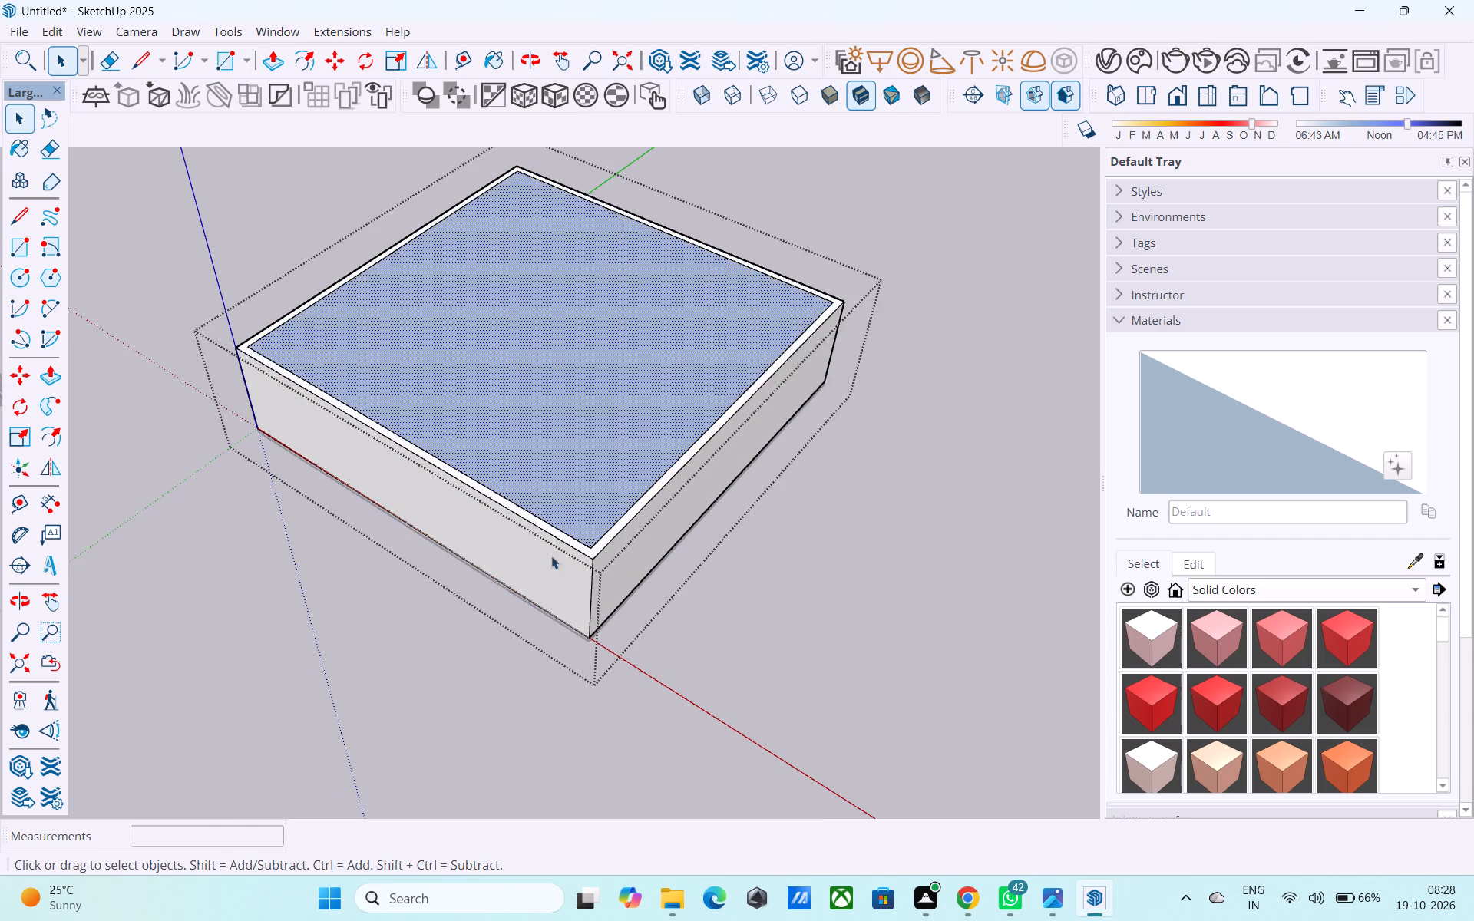
scroll(551, 556, down, 5)
scroll(502, 190, up, 9)
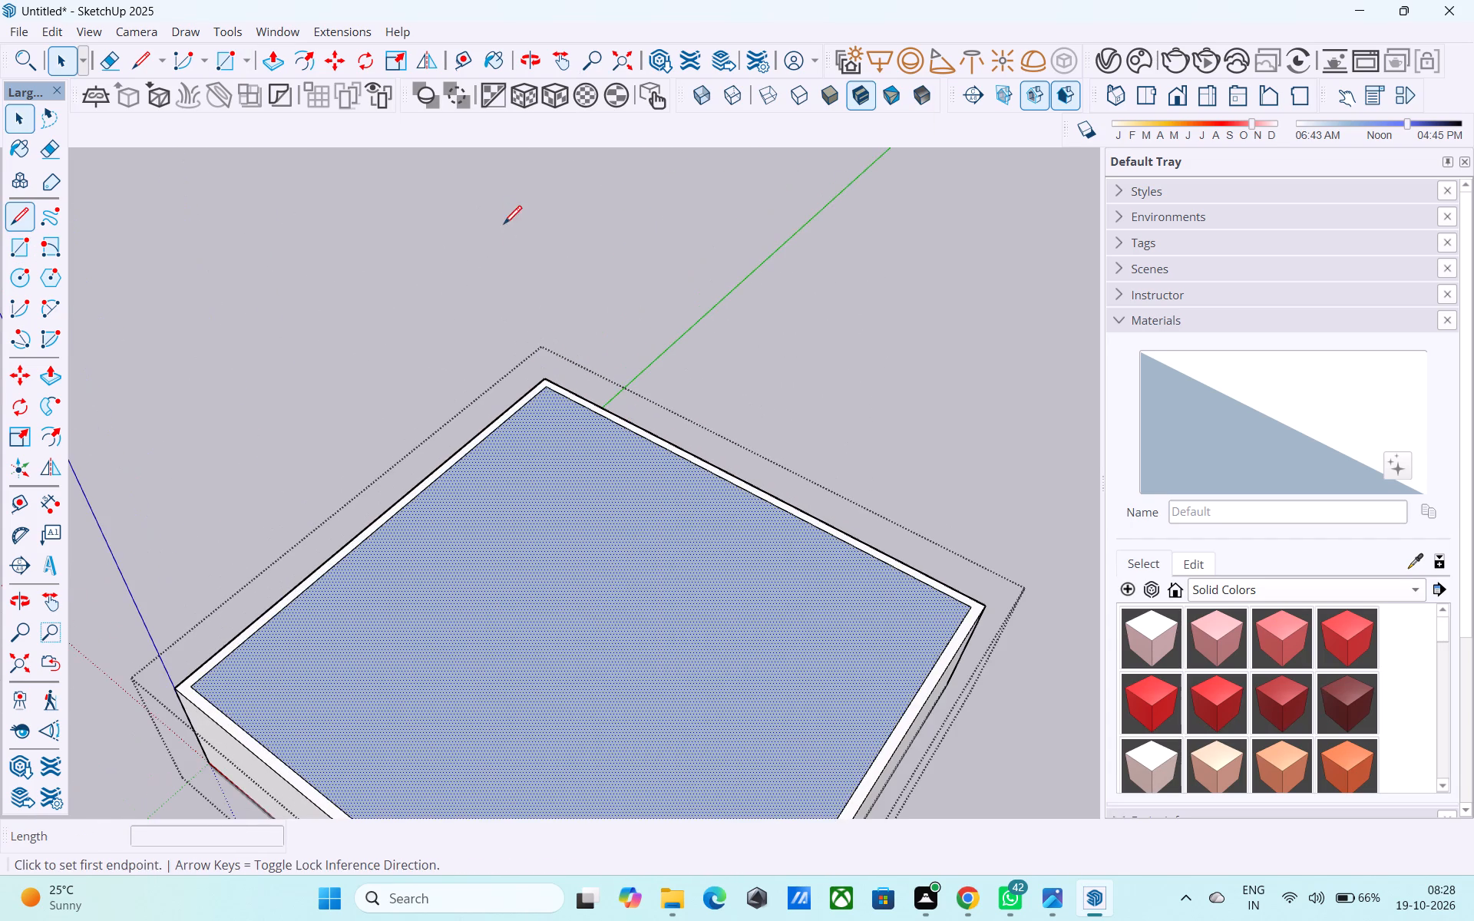
key(l)
scroll(547, 388, up, 6)
click(546, 388)
middle_drag(547, 375, 544, 197)
text(6")
key(Return)
Draw a 6" vertical edge upward from the diagonally opposite, near inner corner of the top face.
scroll(526, 255, down, 8)
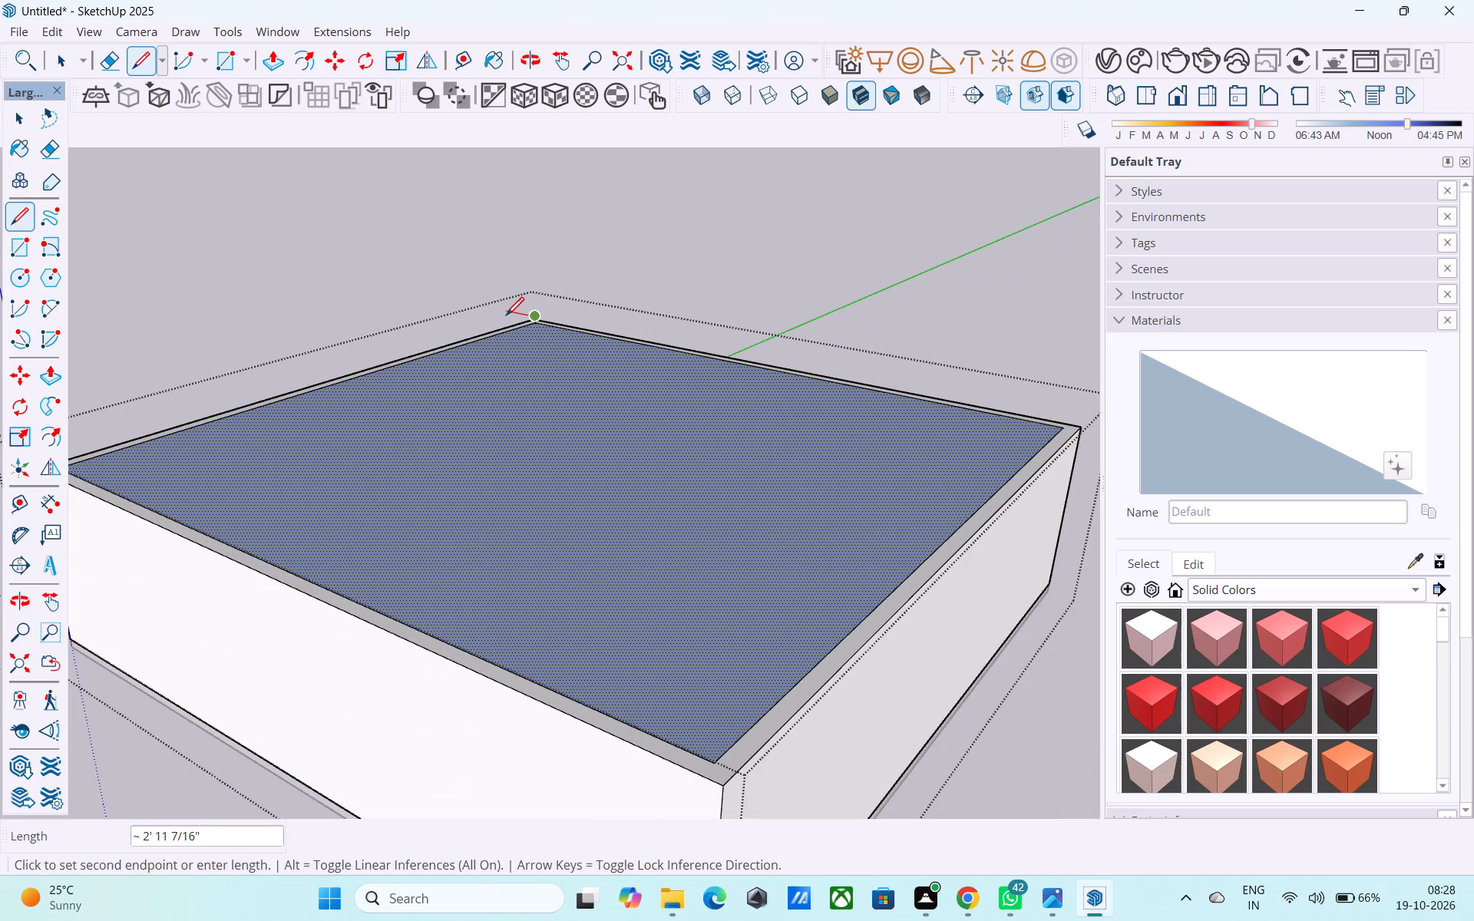
key(l)
scroll(501, 353, down, 3)
scroll(672, 688, up, 7)
middle_drag(561, 446, 566, 484)
scroll(577, 520, up, 4)
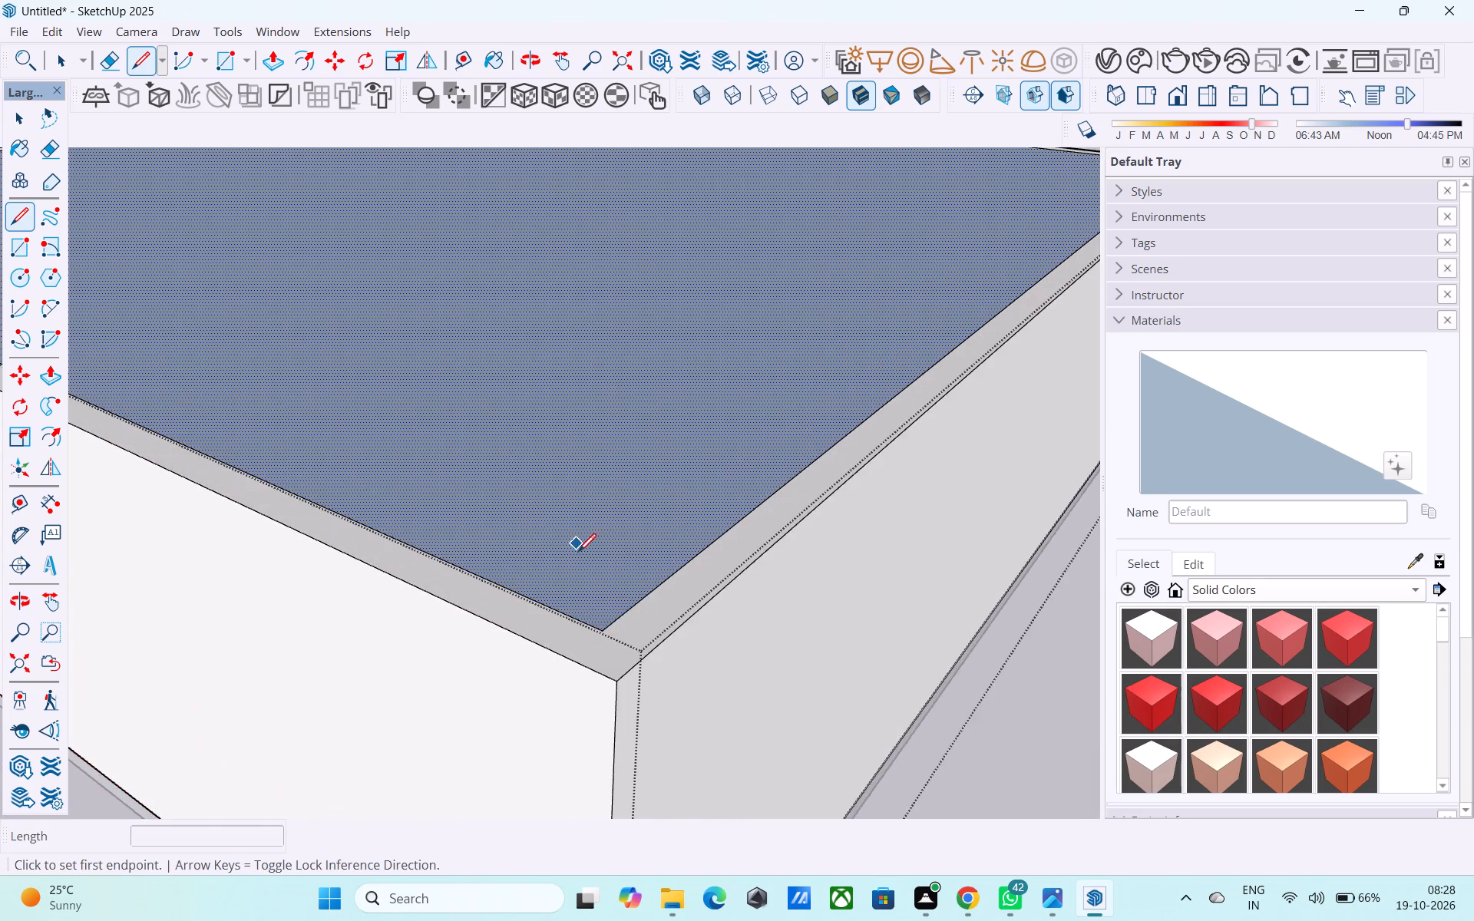
scroll(578, 553, up, 3)
click(615, 642)
middle_drag(598, 584, 640, 492)
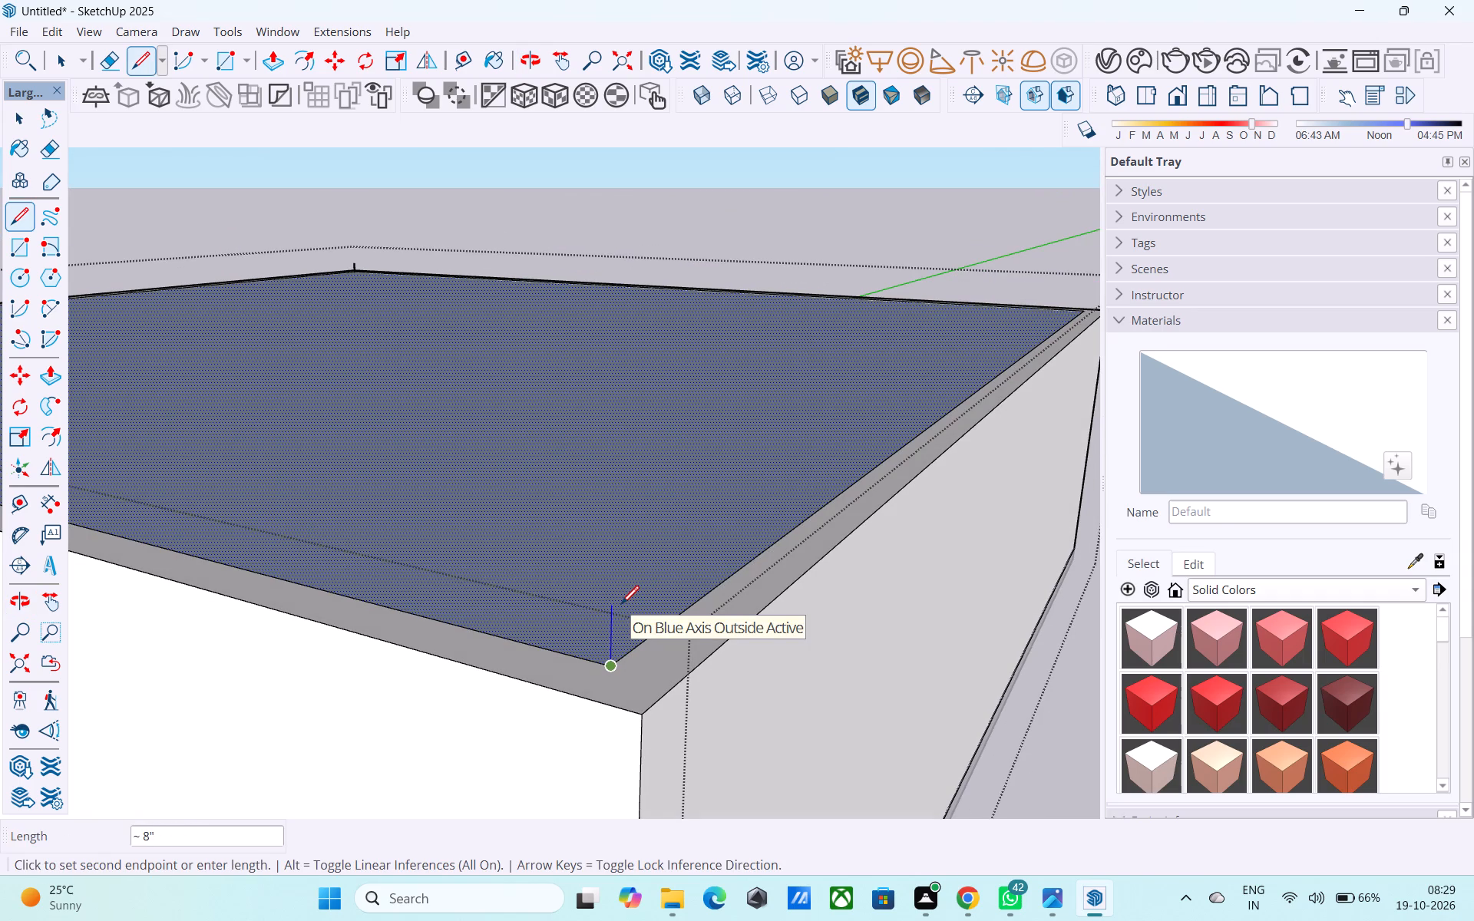
text(6")
key(Return)
key(space)
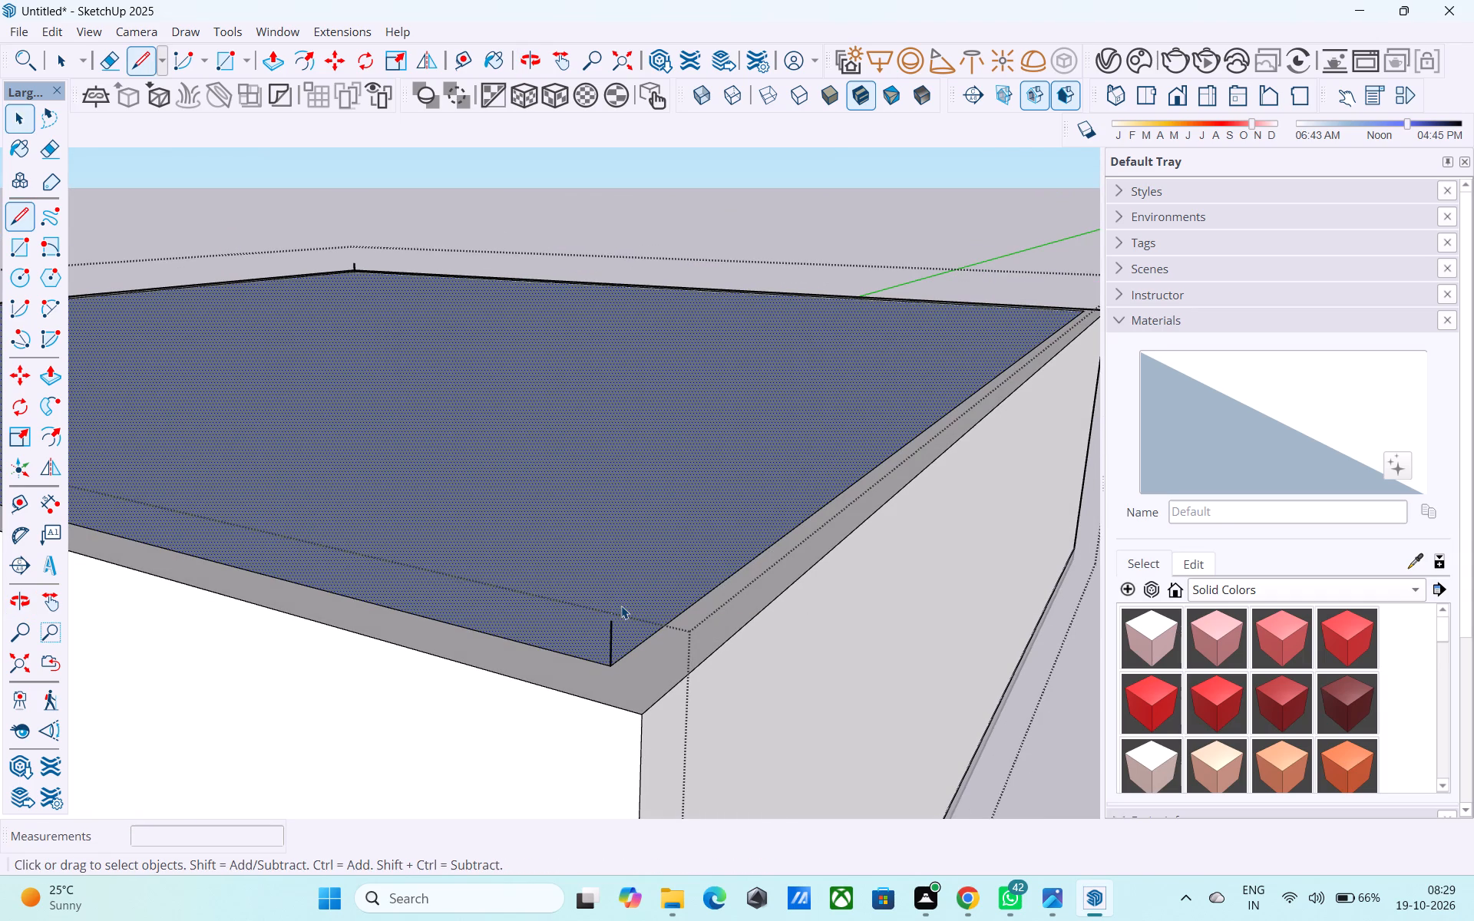
Draw a horizontal rectangle between the upper ends of the two diagonally opposite 6" vertical edges.
key(r)
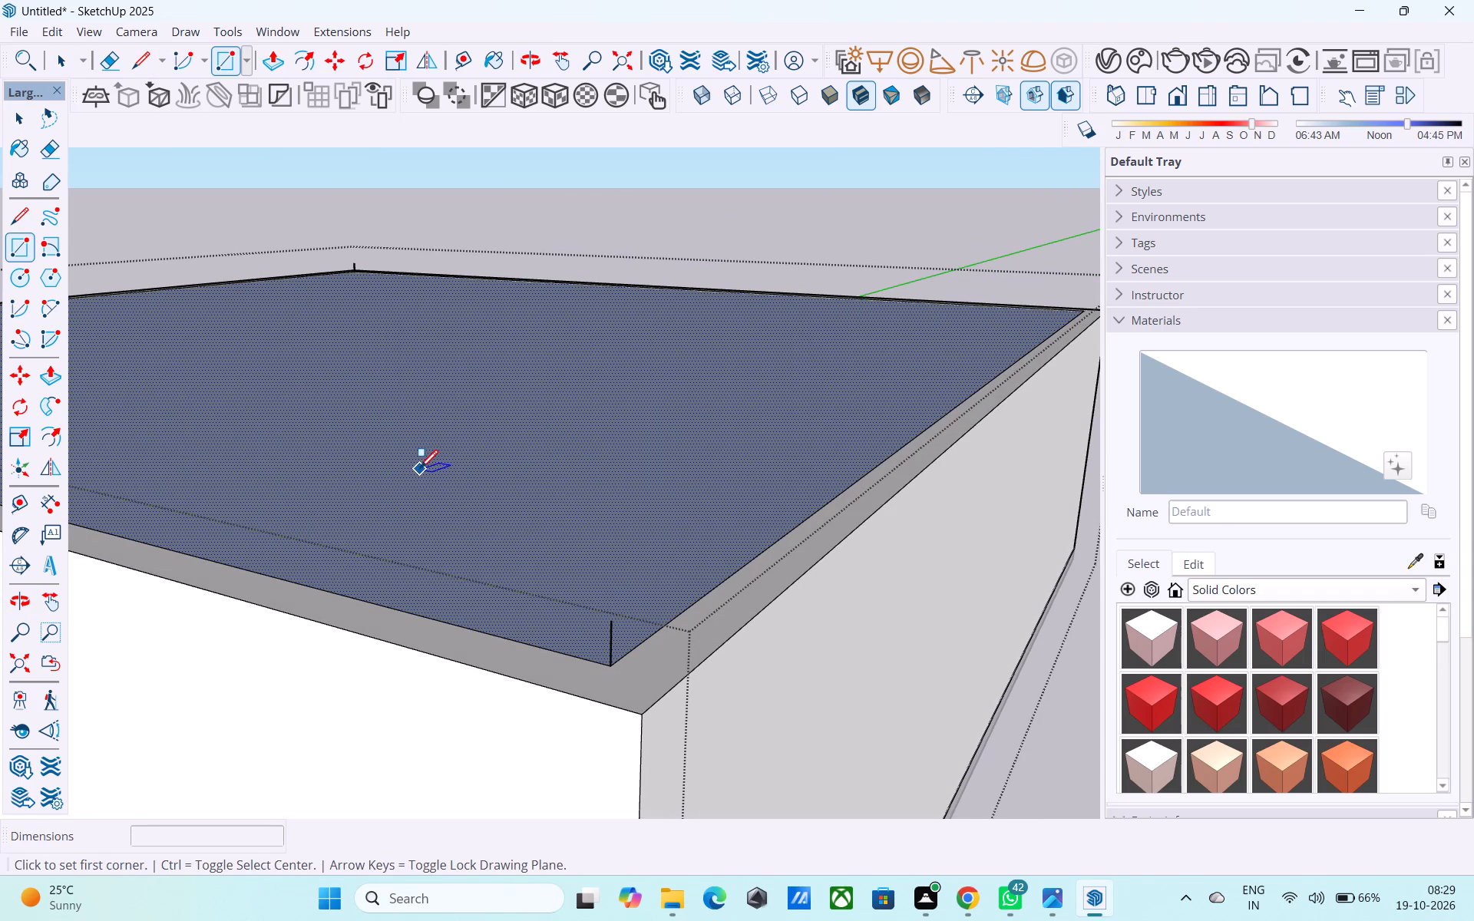
middle_drag(415, 470, 411, 497)
scroll(560, 500, up, 7)
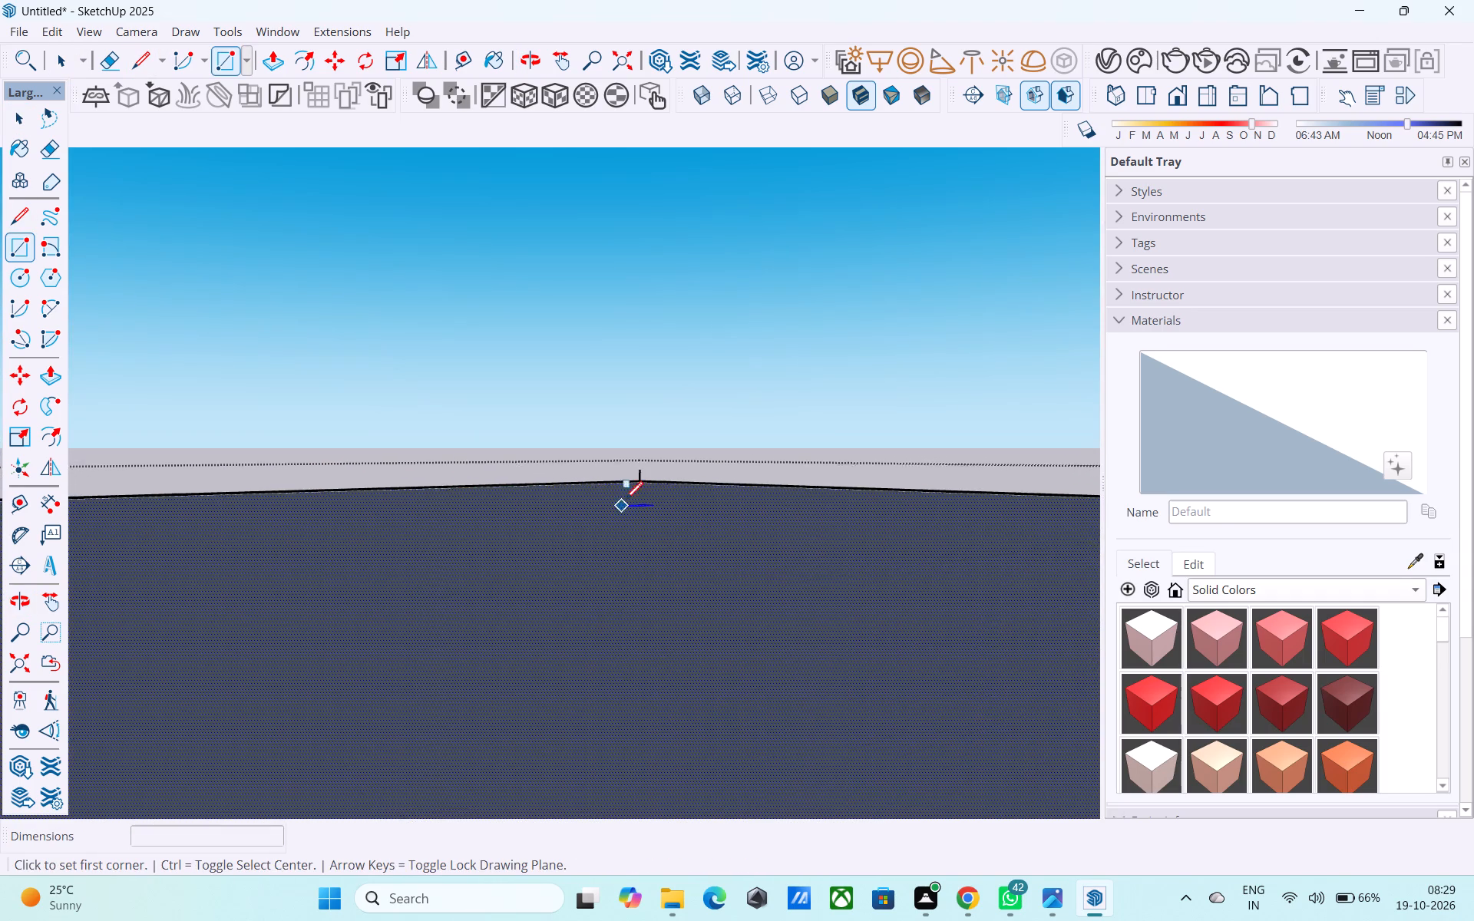
scroll(625, 501, up, 12)
click(647, 436)
scroll(649, 436, down, 10)
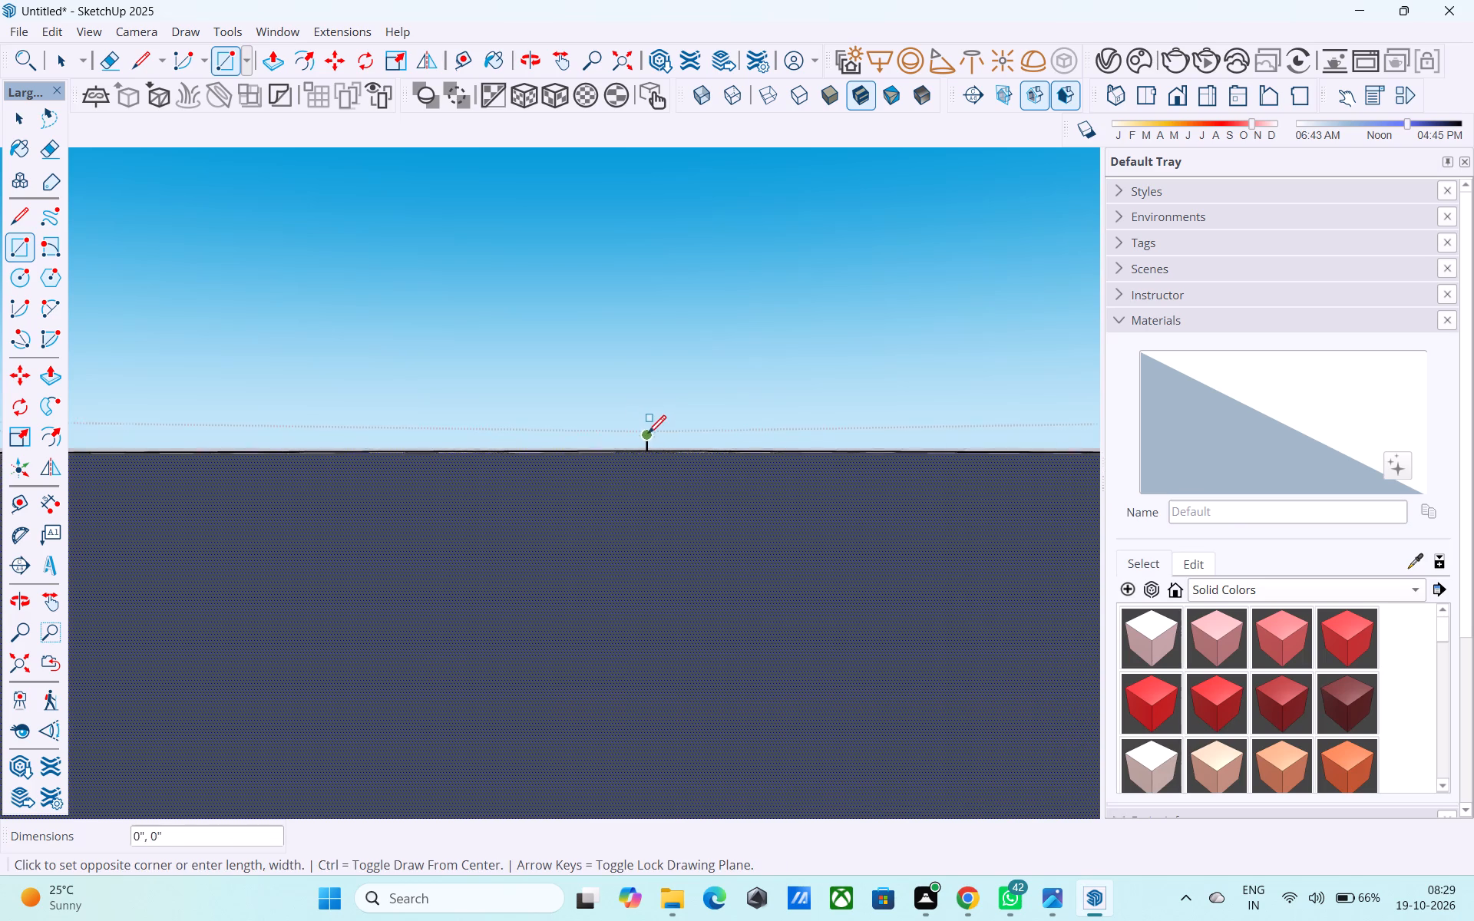
scroll(648, 435, down, 11)
middle_drag(641, 441, 628, 491)
scroll(628, 491, up, 1)
scroll(628, 490, down, 16)
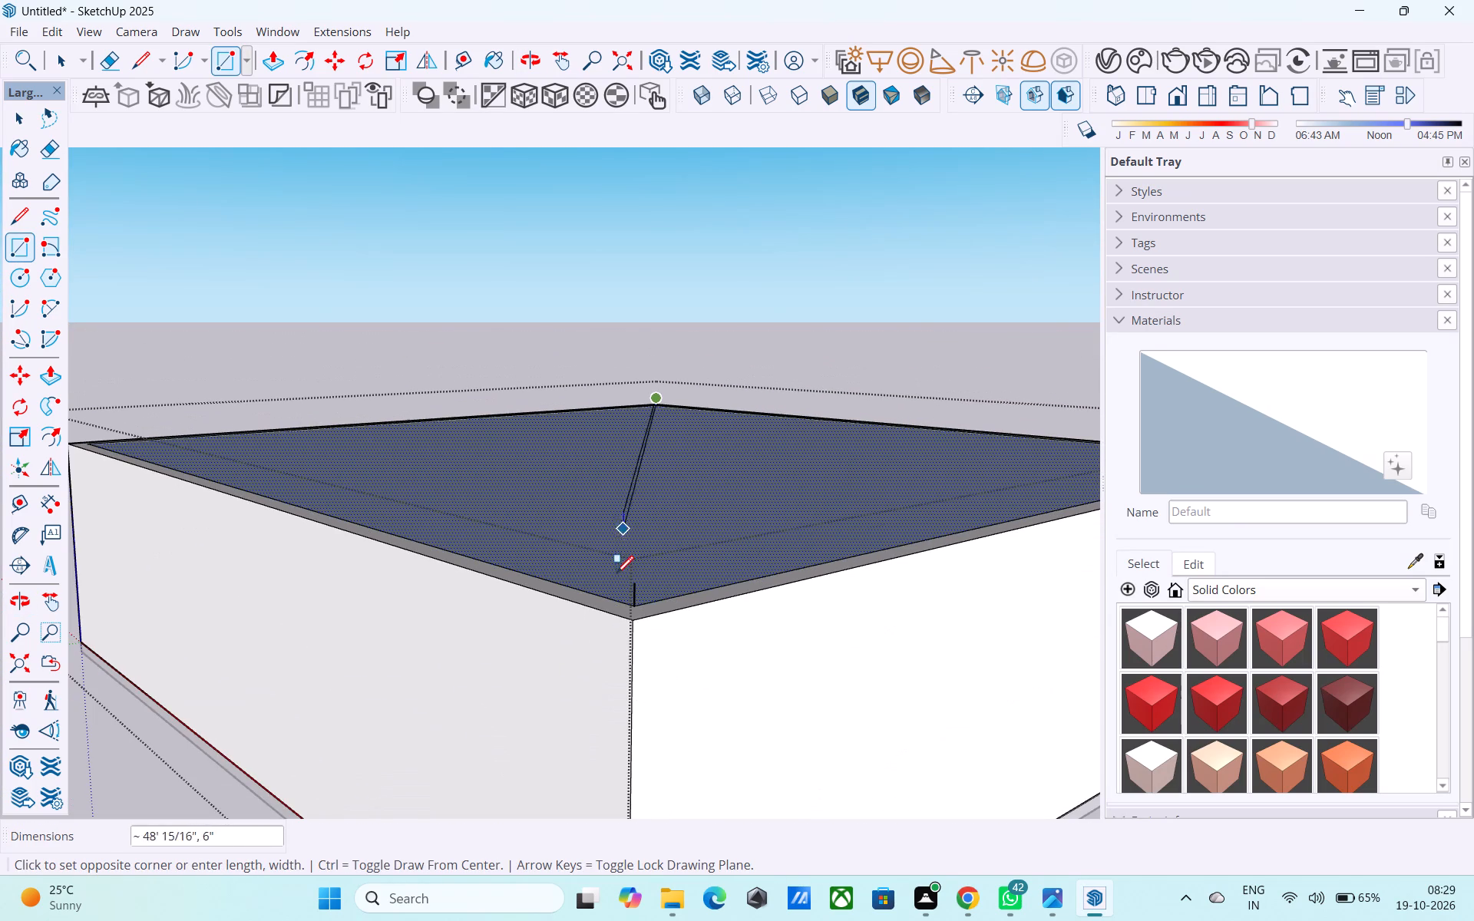
click(636, 583)
scroll(636, 583, down, 6)
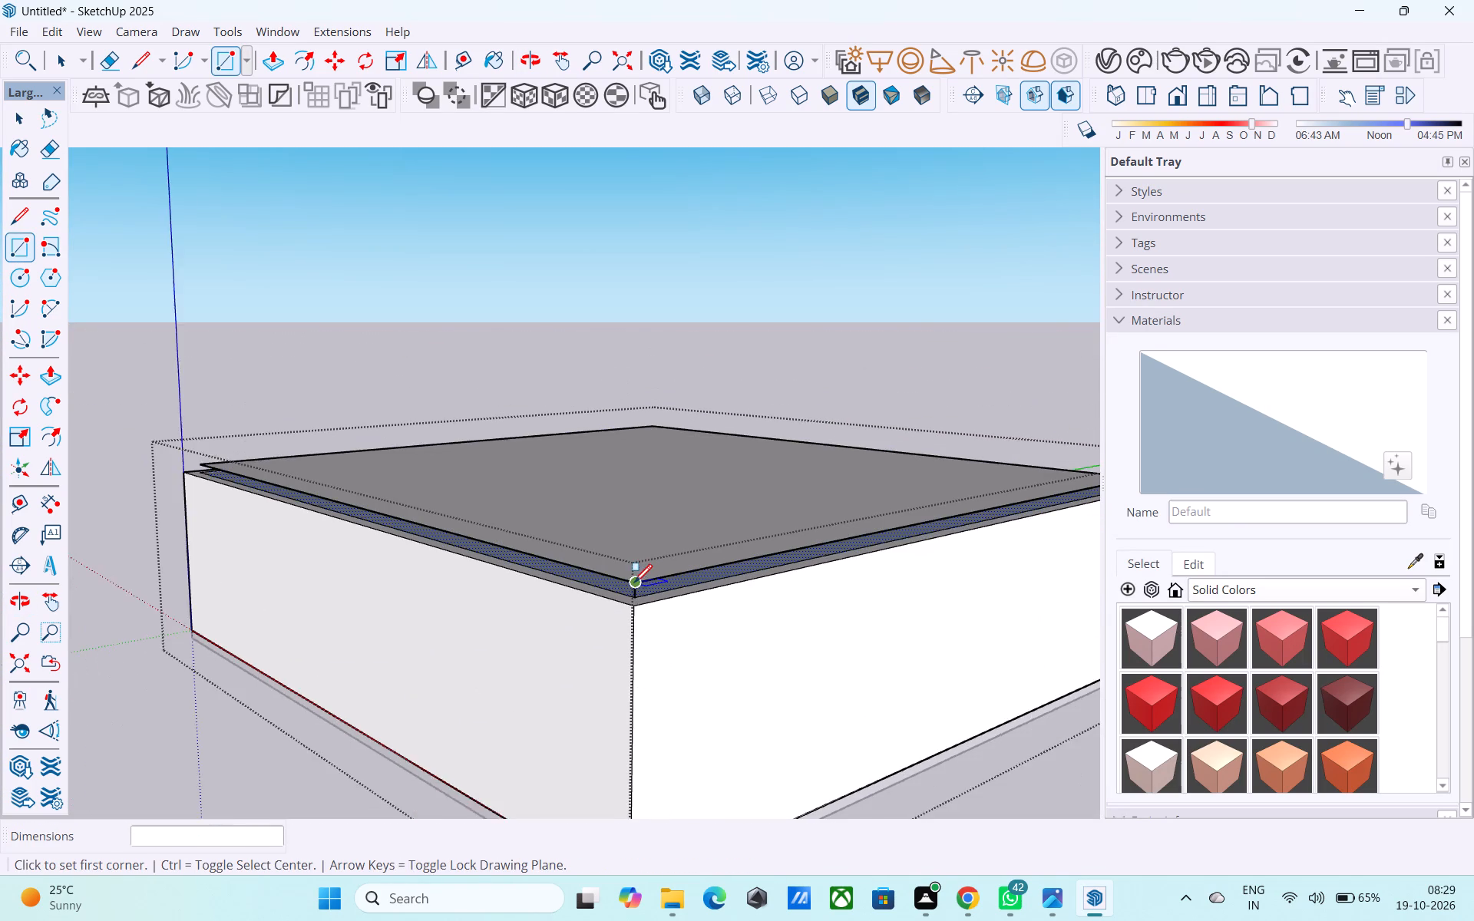
Draw a 6" vertical edge from the raised rectangle down to the lower face at the corner nearest the origin.
middle_drag(428, 499, 772, 530)
scroll(496, 524, up, 4)
scroll(401, 521, up, 4)
key(l)
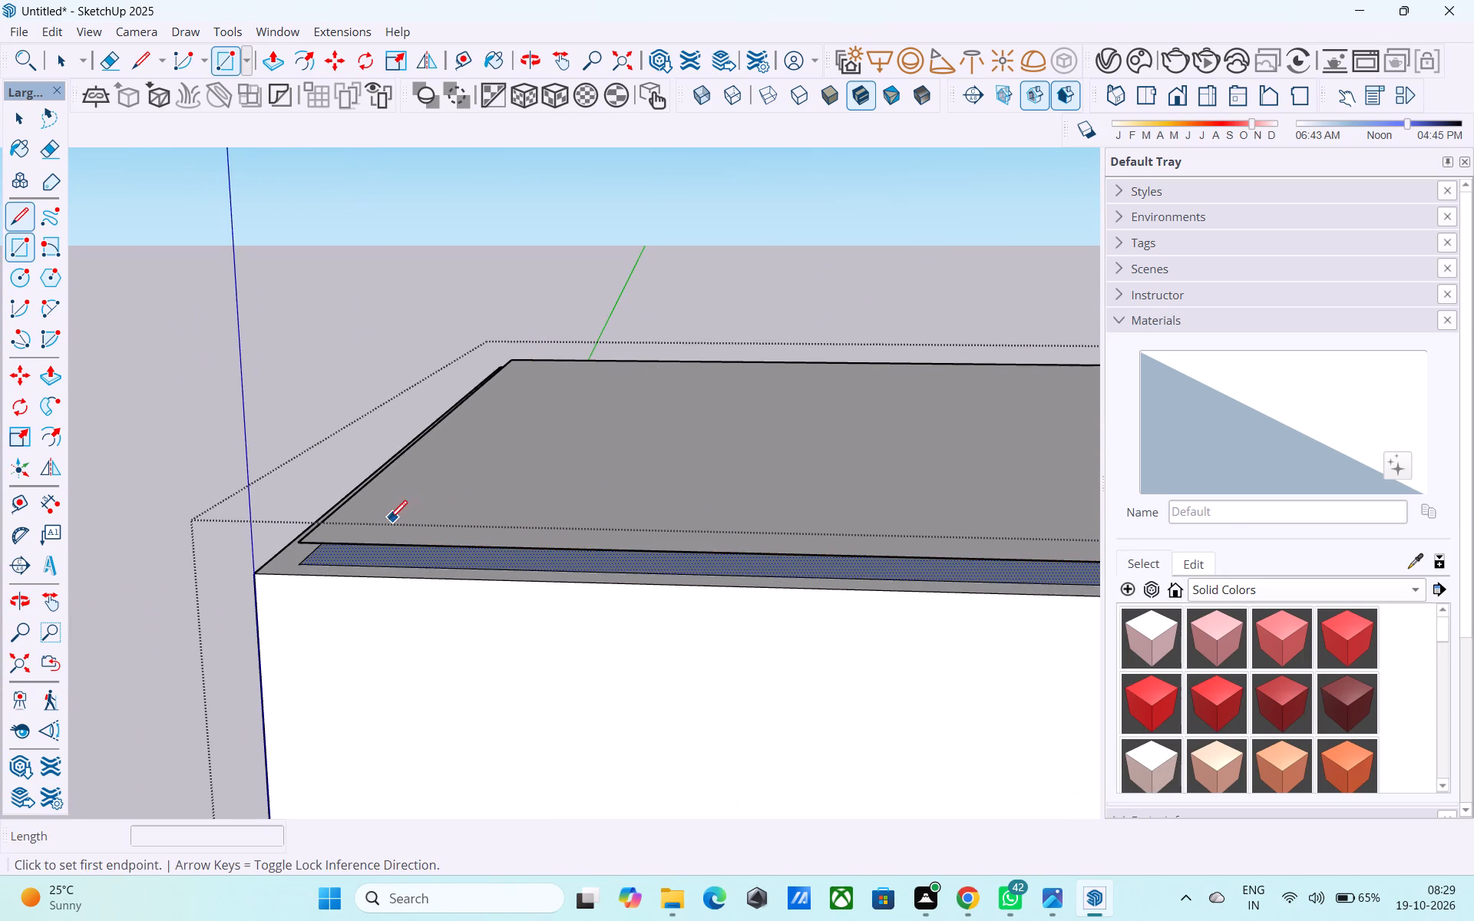
scroll(326, 540, up, 4)
click(292, 543)
click(282, 583)
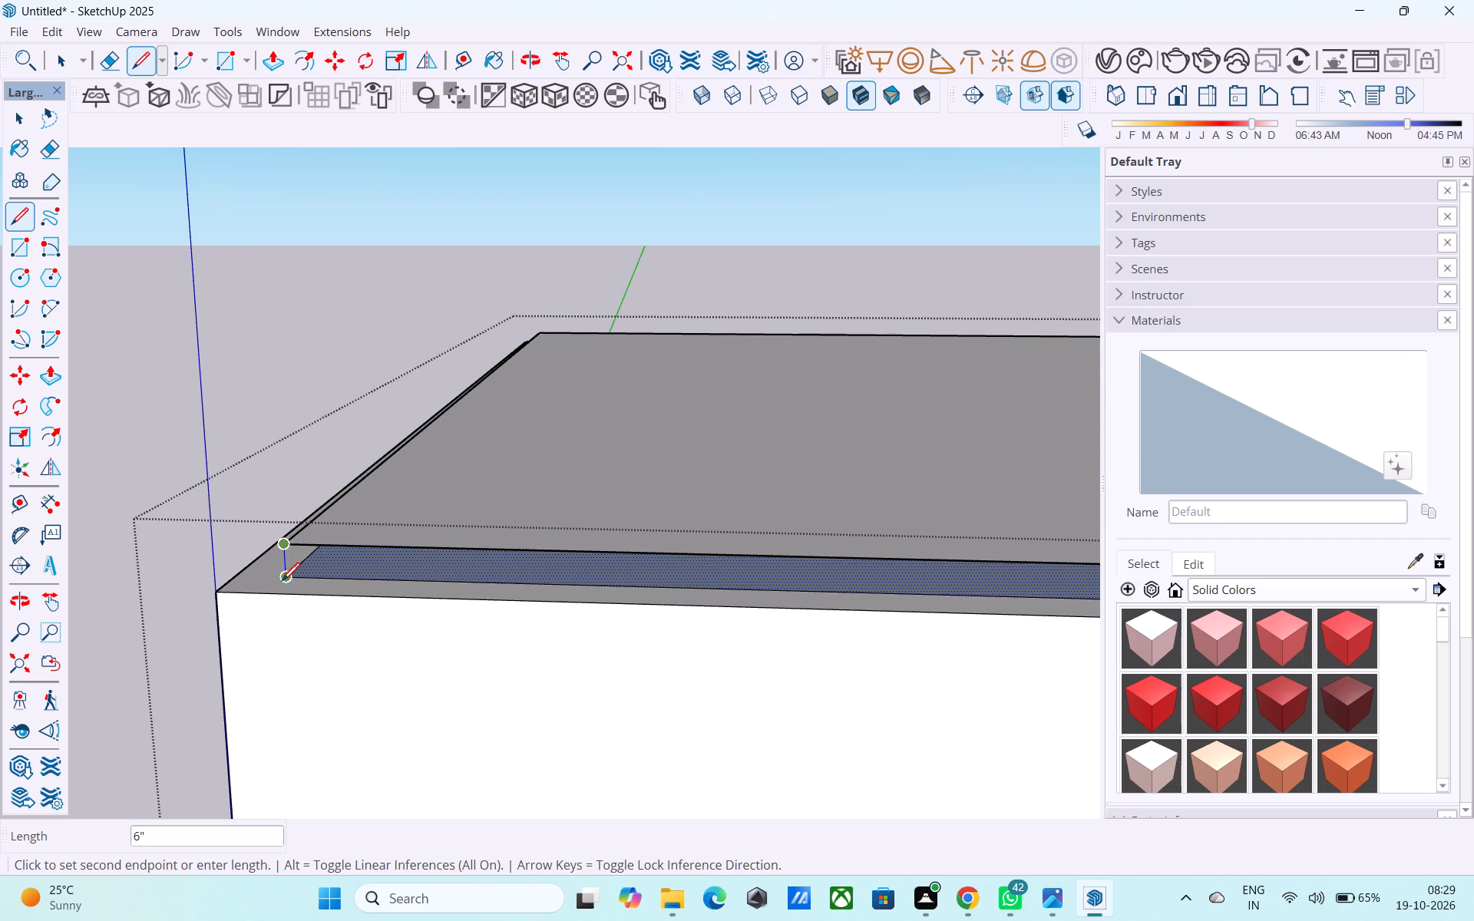
Draw a 6" vertical edge joining the raised rectangle to the lower face at the corner diagonally opposite the origin.
middle_click(253, 570)
scroll(253, 570, down, 11)
middle_drag(511, 604, 348, 599)
scroll(301, 584, down, 7)
middle_click(301, 585)
middle_drag(637, 616, 339, 635)
middle_drag(673, 616, 656, 616)
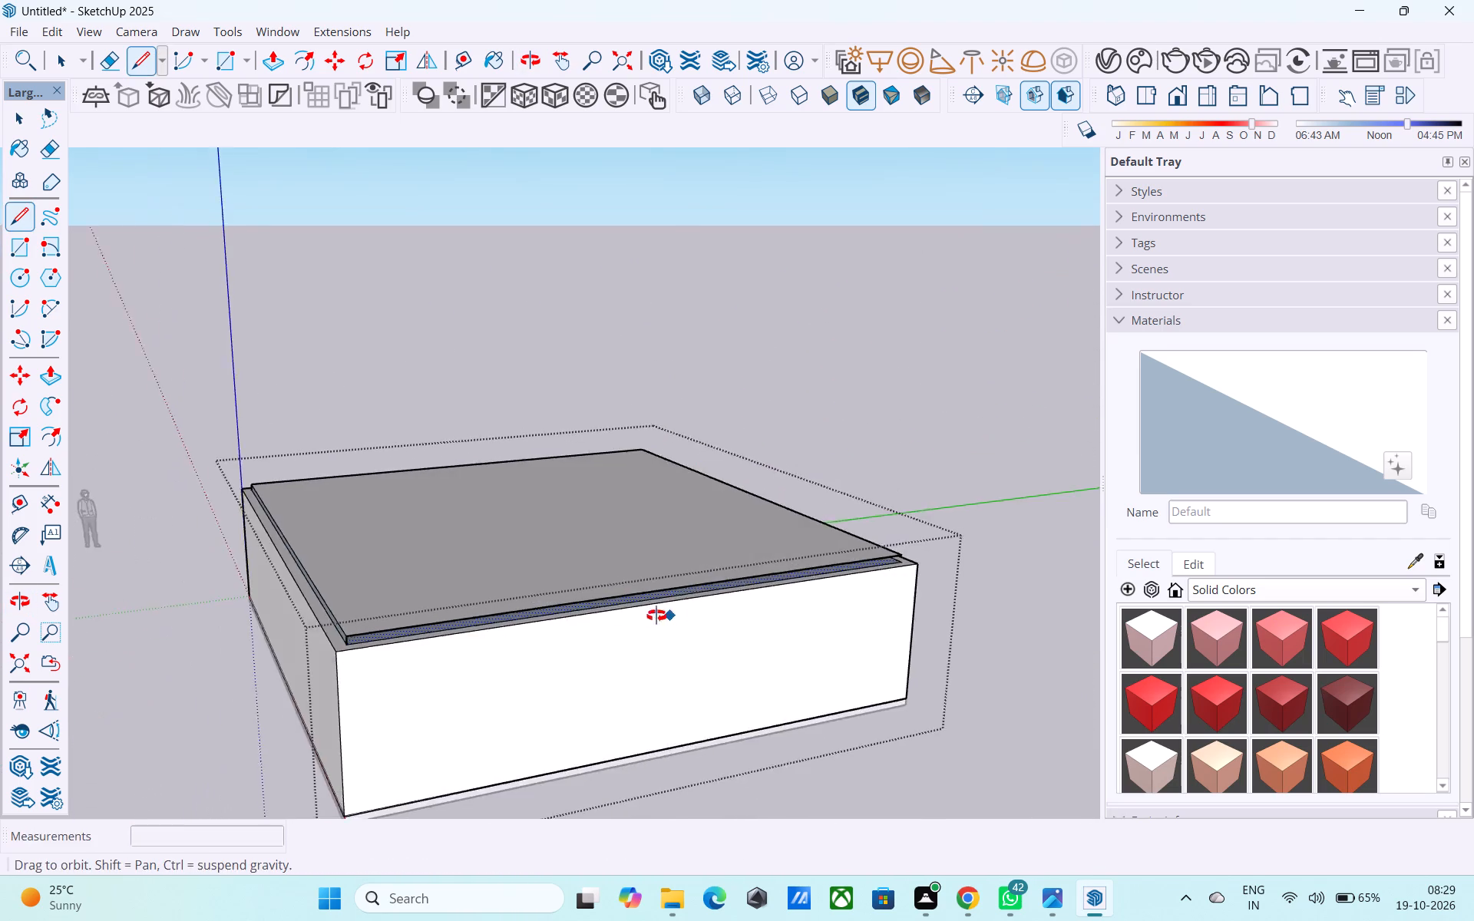
middle_drag(656, 616, 451, 580)
scroll(719, 608, up, 17)
click(715, 482)
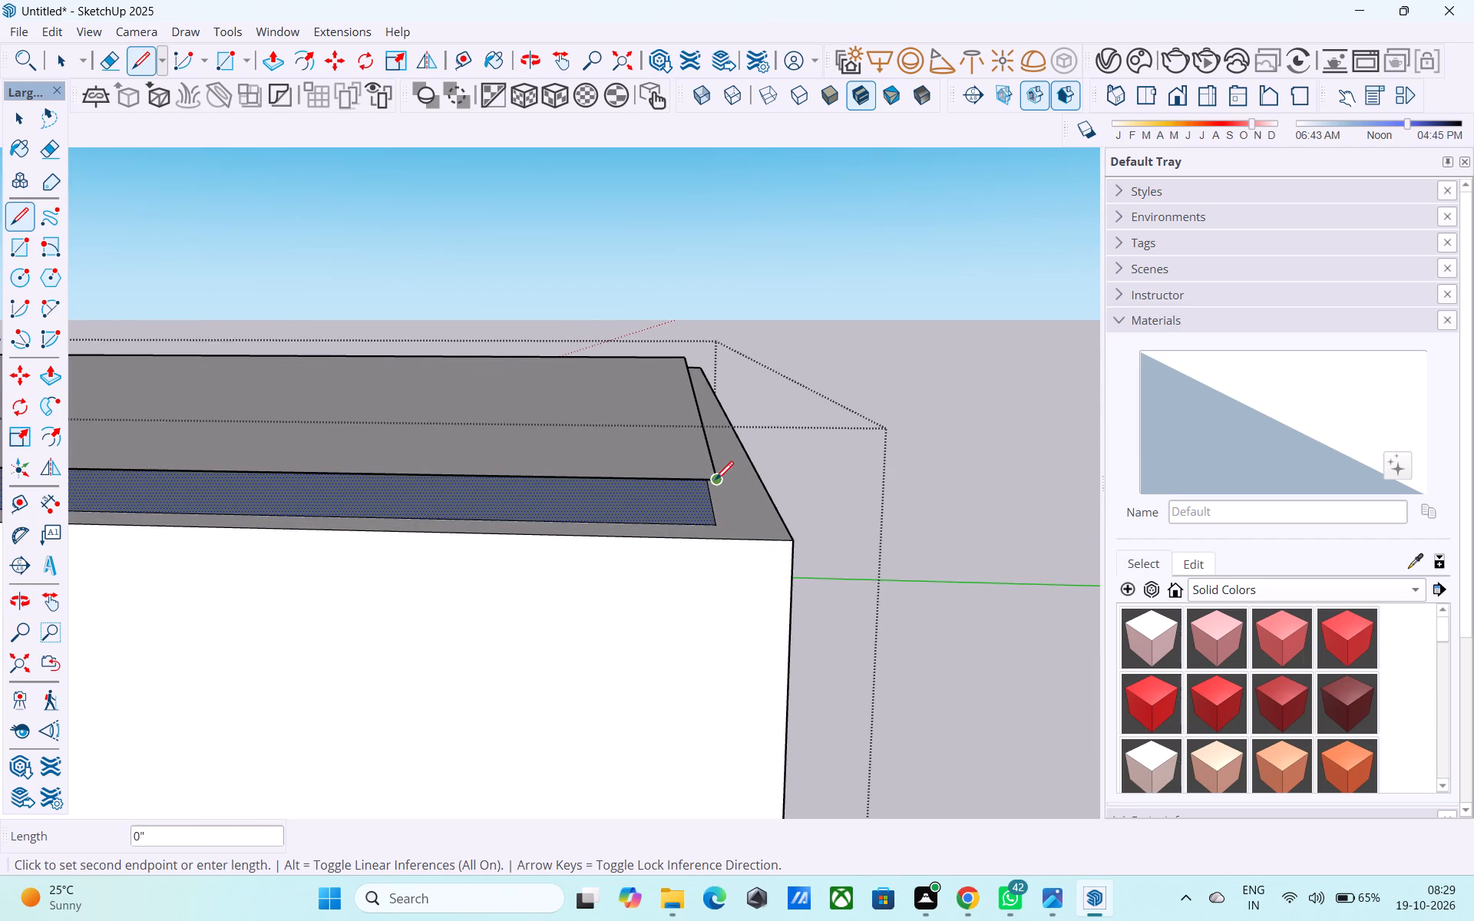
click(716, 517)
Reverse the two slab side faces that meet at the corner diagonally opposite the origin.
middle_drag(885, 535, 635, 535)
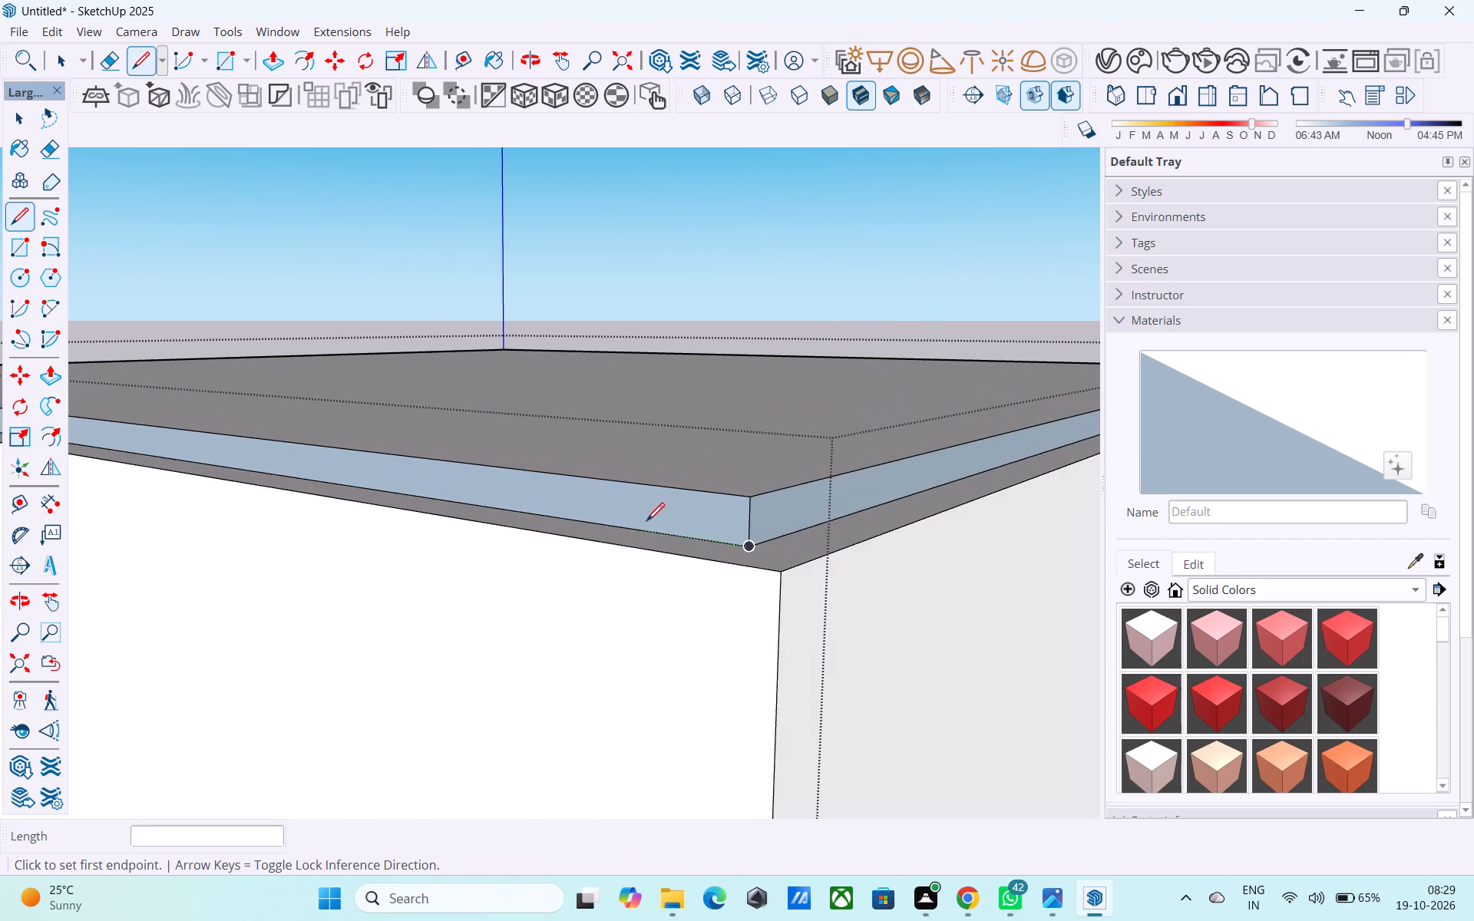
key(space)
click(658, 517)
right_click(658, 516)
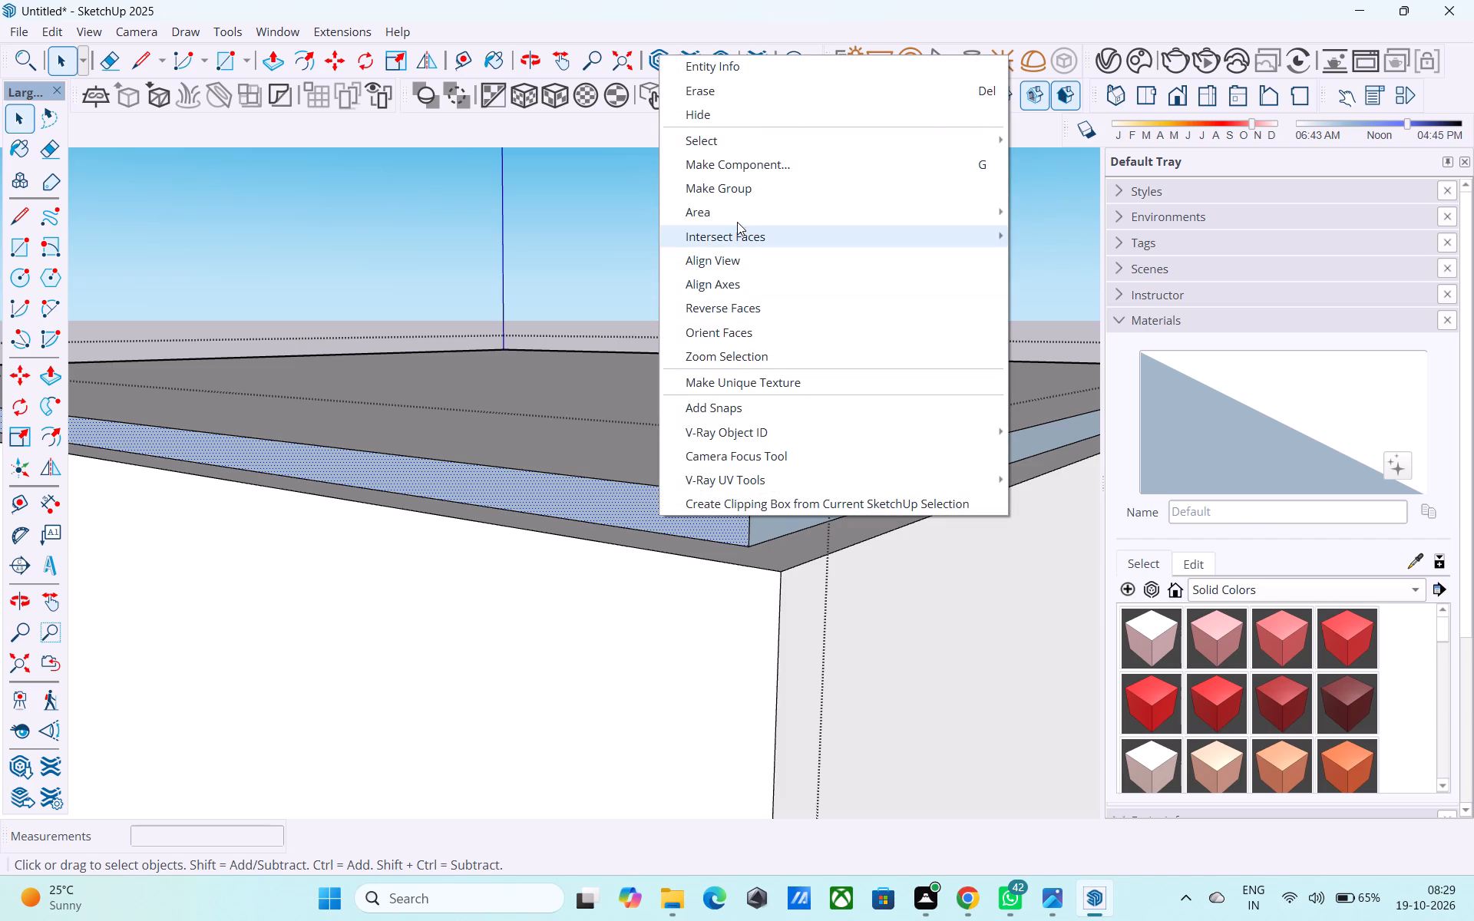
click(762, 304)
middle_drag(764, 444, 693, 464)
click(797, 522)
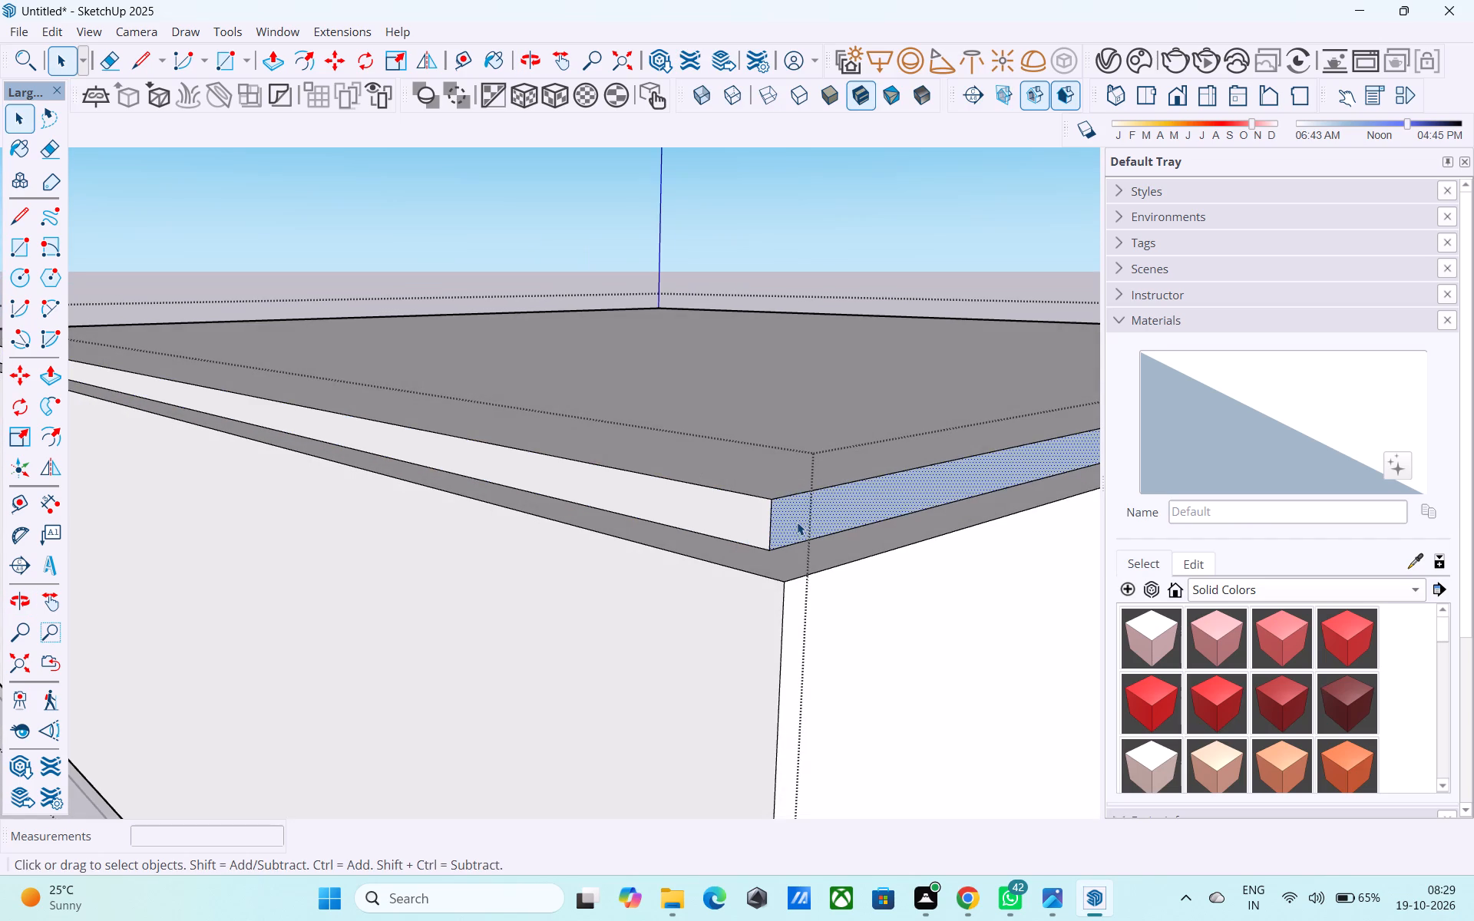
right_click(795, 520)
click(858, 301)
Reverse the top slab's side face that runs along the green axis.
middle_drag(822, 437, 478, 517)
scroll(339, 530, down, 11)
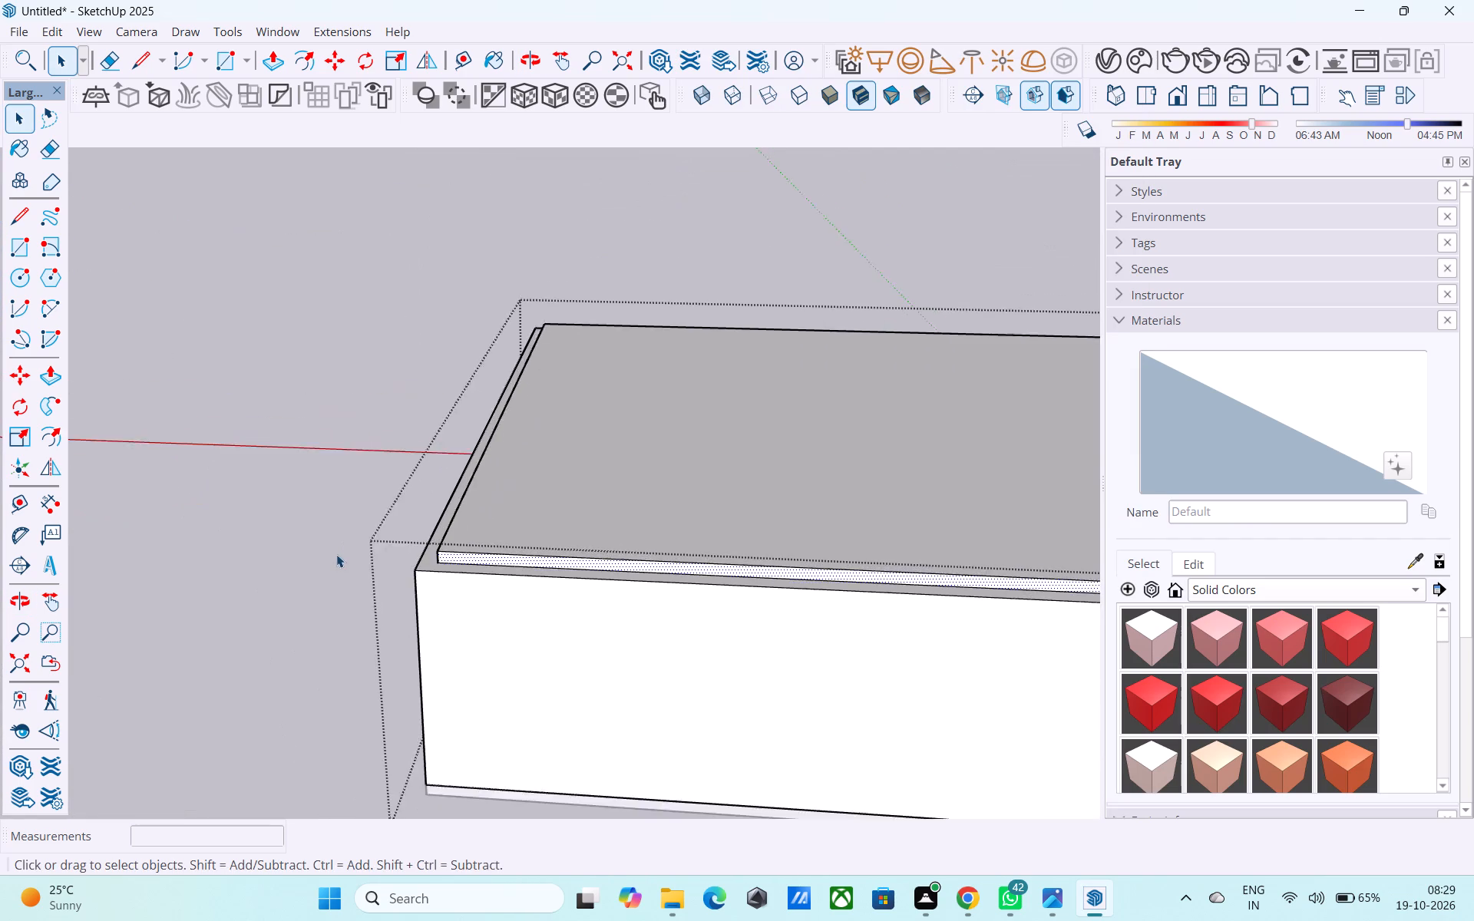
scroll(336, 554, down, 3)
middle_drag(515, 557, 263, 520)
middle_drag(750, 573, 637, 570)
scroll(652, 580, up, 12)
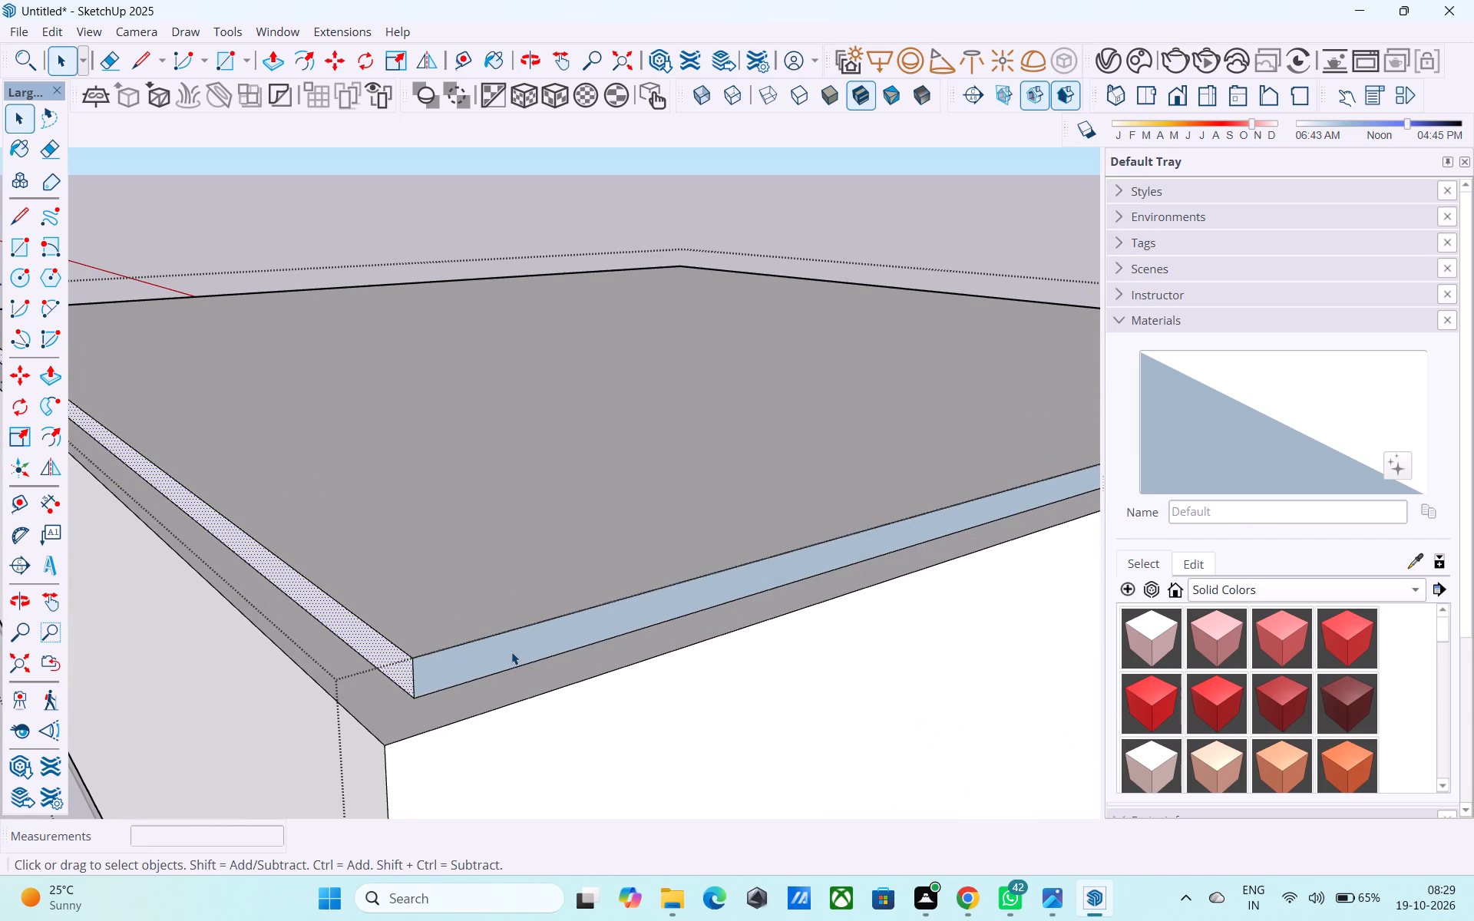
click(511, 652)
right_click(511, 650)
click(602, 451)
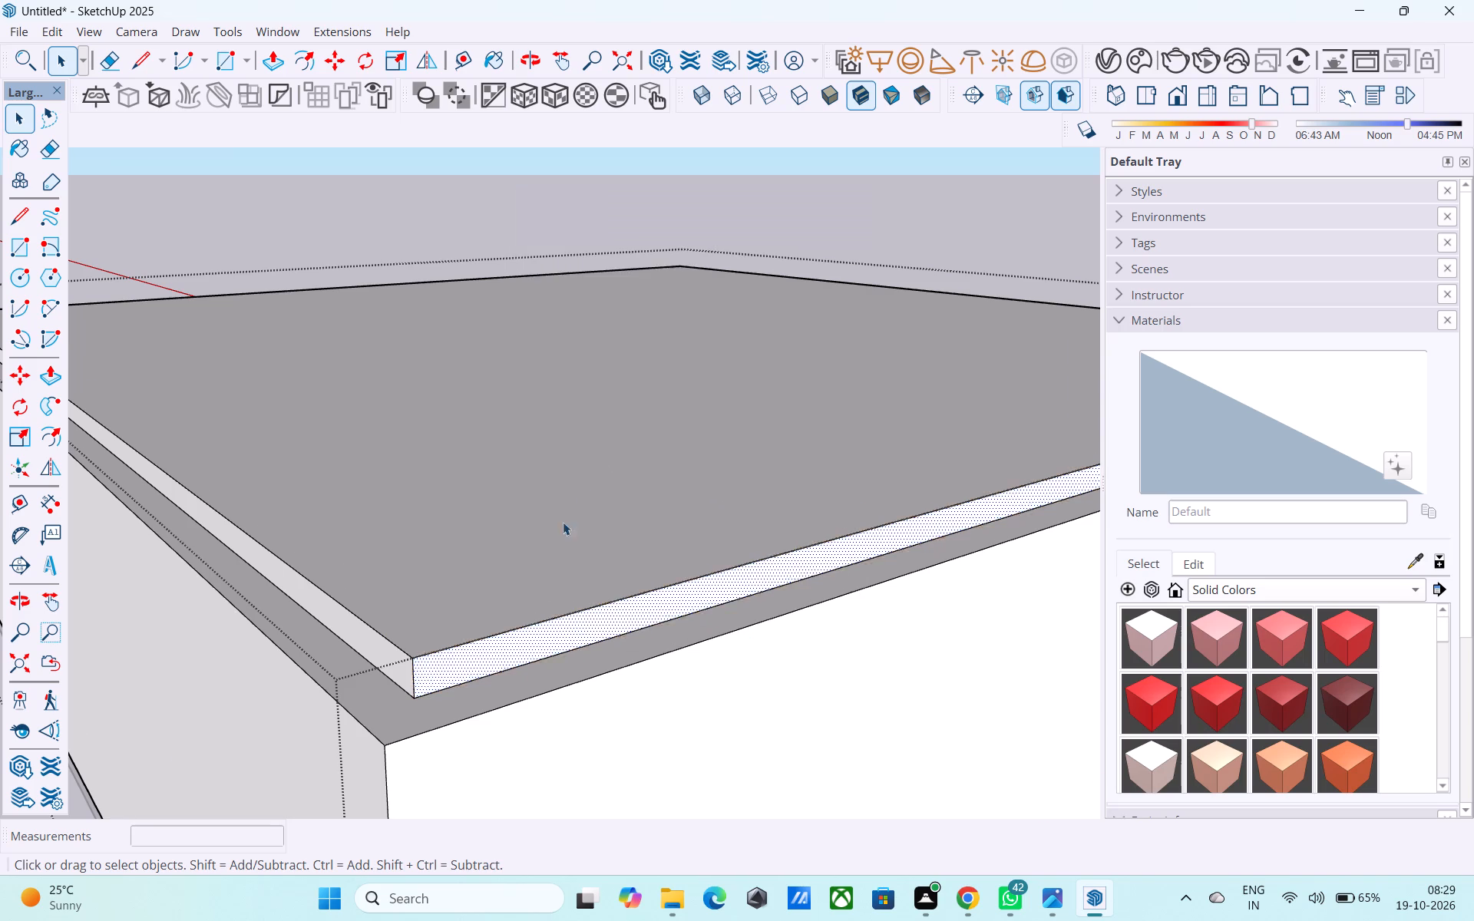
Reverse the top slab's side face that runs along the red axis.
scroll(530, 577, down, 8)
middle_drag(553, 647, 276, 599)
middle_drag(718, 586, 551, 517)
scroll(491, 476, down, 11)
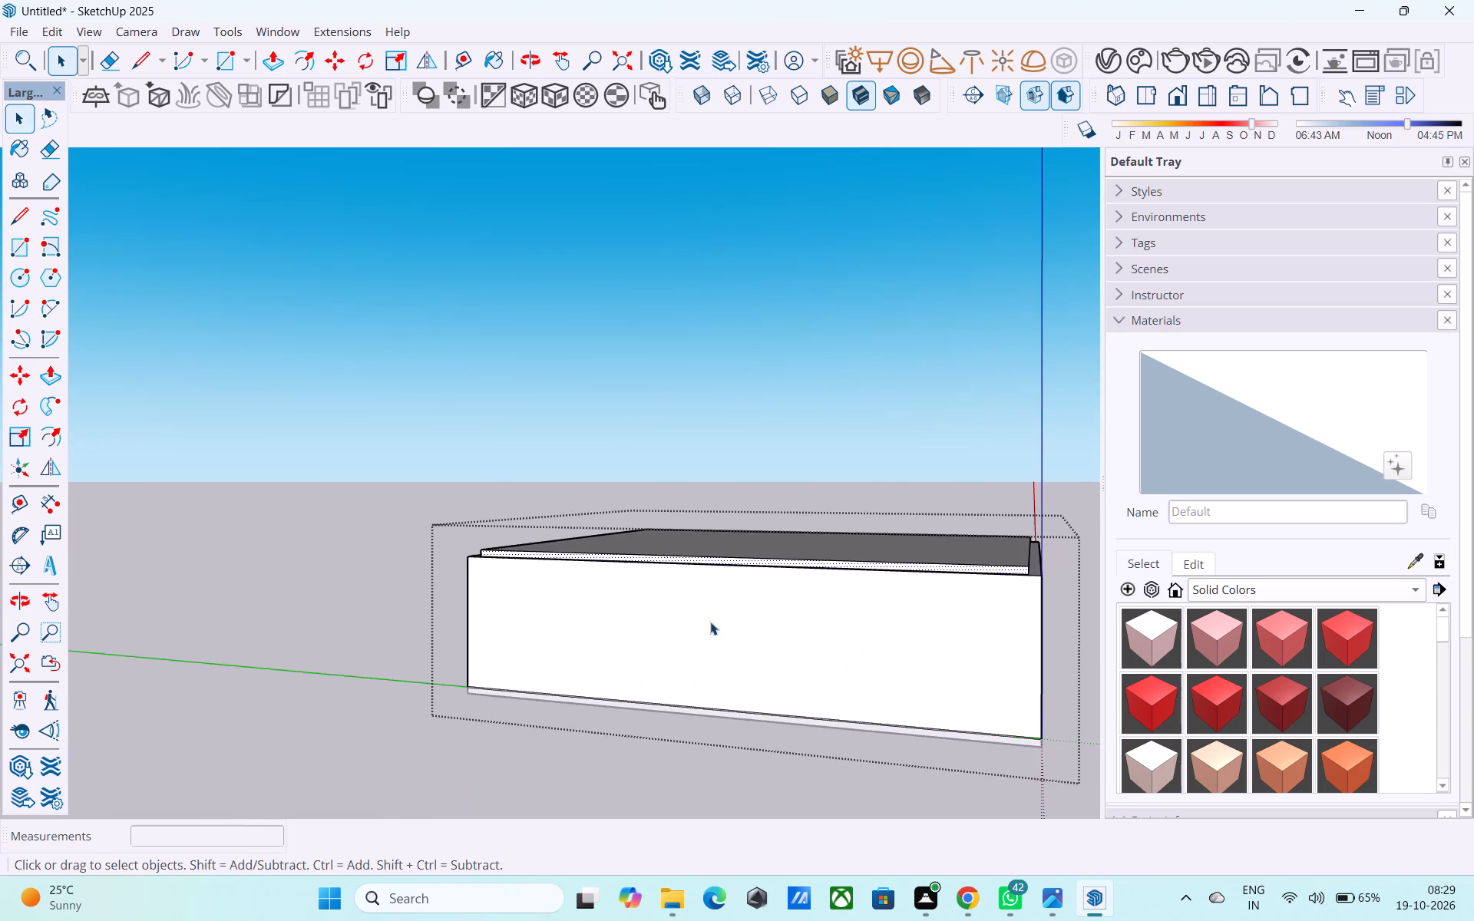
middle_drag(711, 621, 313, 661)
scroll(315, 663, down, 1)
scroll(597, 599, up, 12)
click(461, 710)
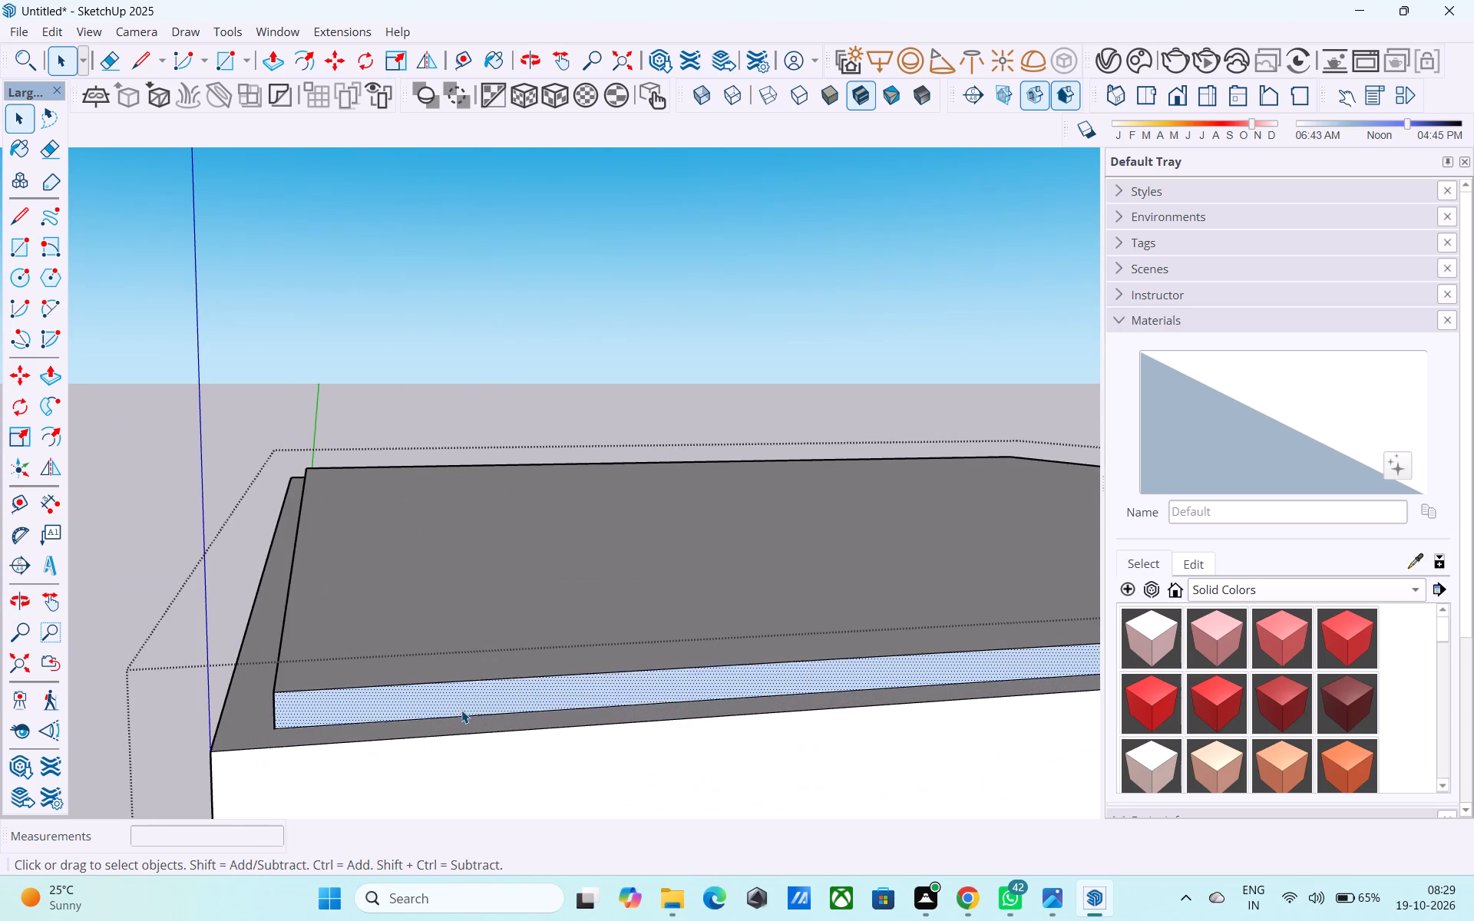
right_click(461, 710)
click(557, 503)
Push/Pull the slab's red-axis side face outward 9", flush with the outer wall face.
scroll(460, 642, down, 5)
middle_drag(410, 670, 437, 674)
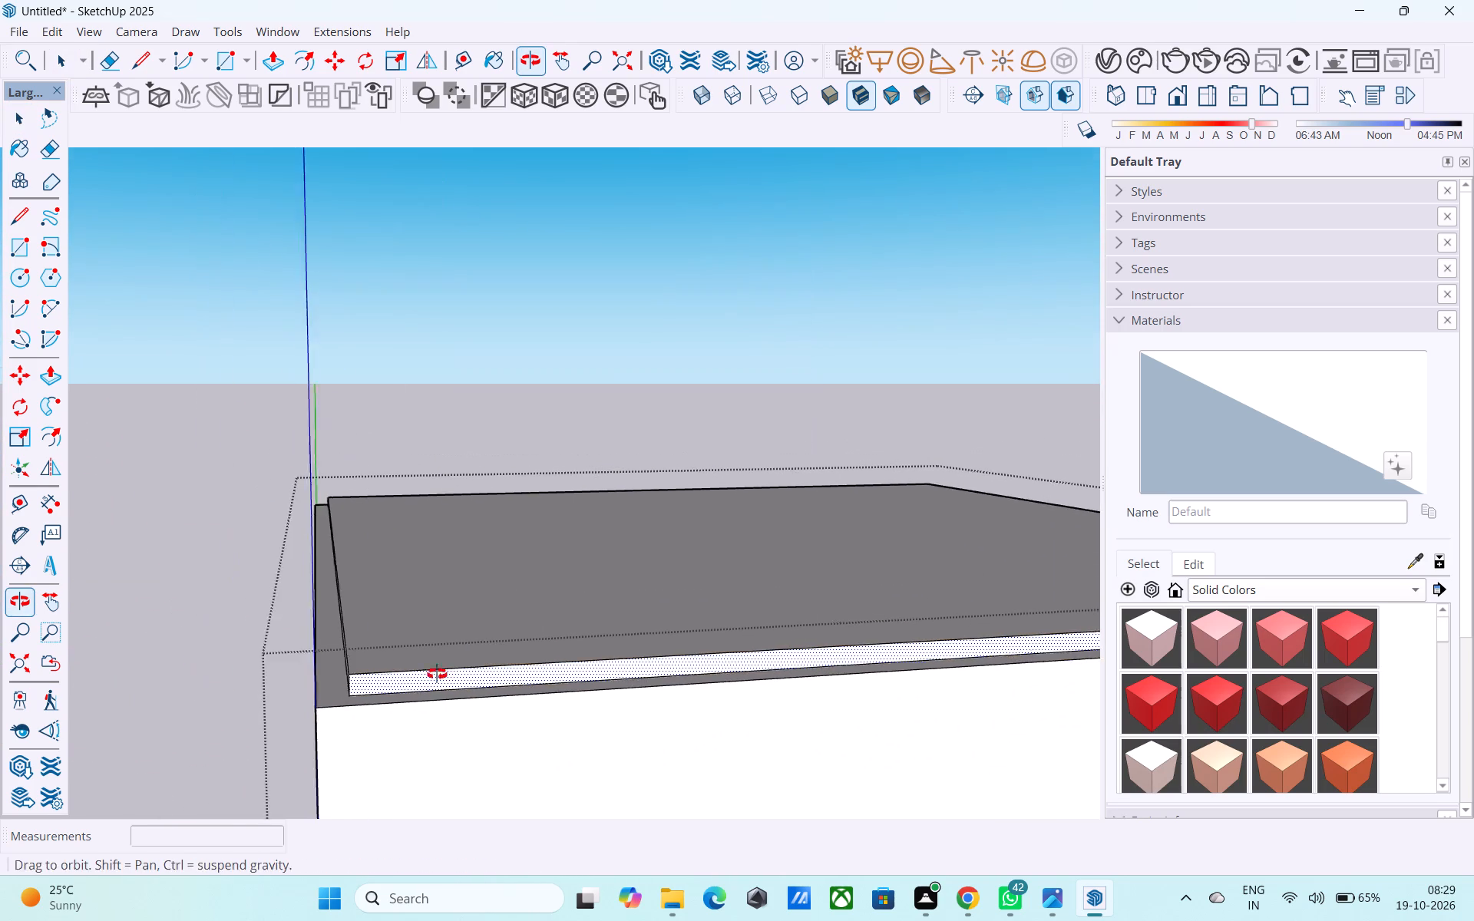
middle_drag(437, 674, 562, 679)
scroll(528, 692, up, 4)
click(488, 665)
key(p)
click(488, 665)
click(486, 739)
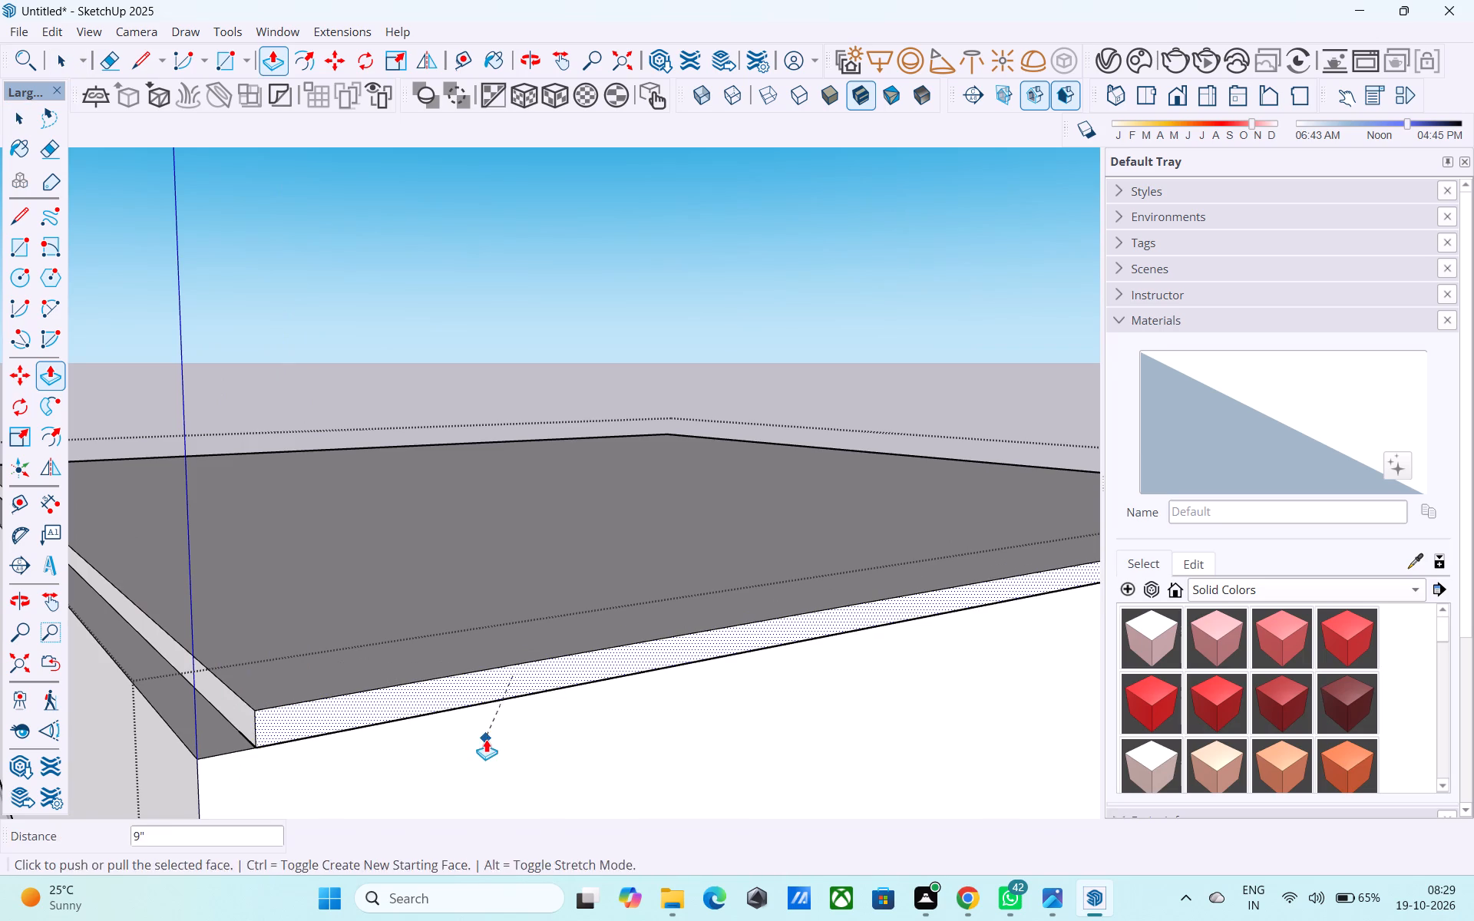
Push/Pull the slab's green-axis side face outward to align with the outer wall face.
middle_drag(486, 741, 590, 722)
key(space)
click(192, 724)
key(p)
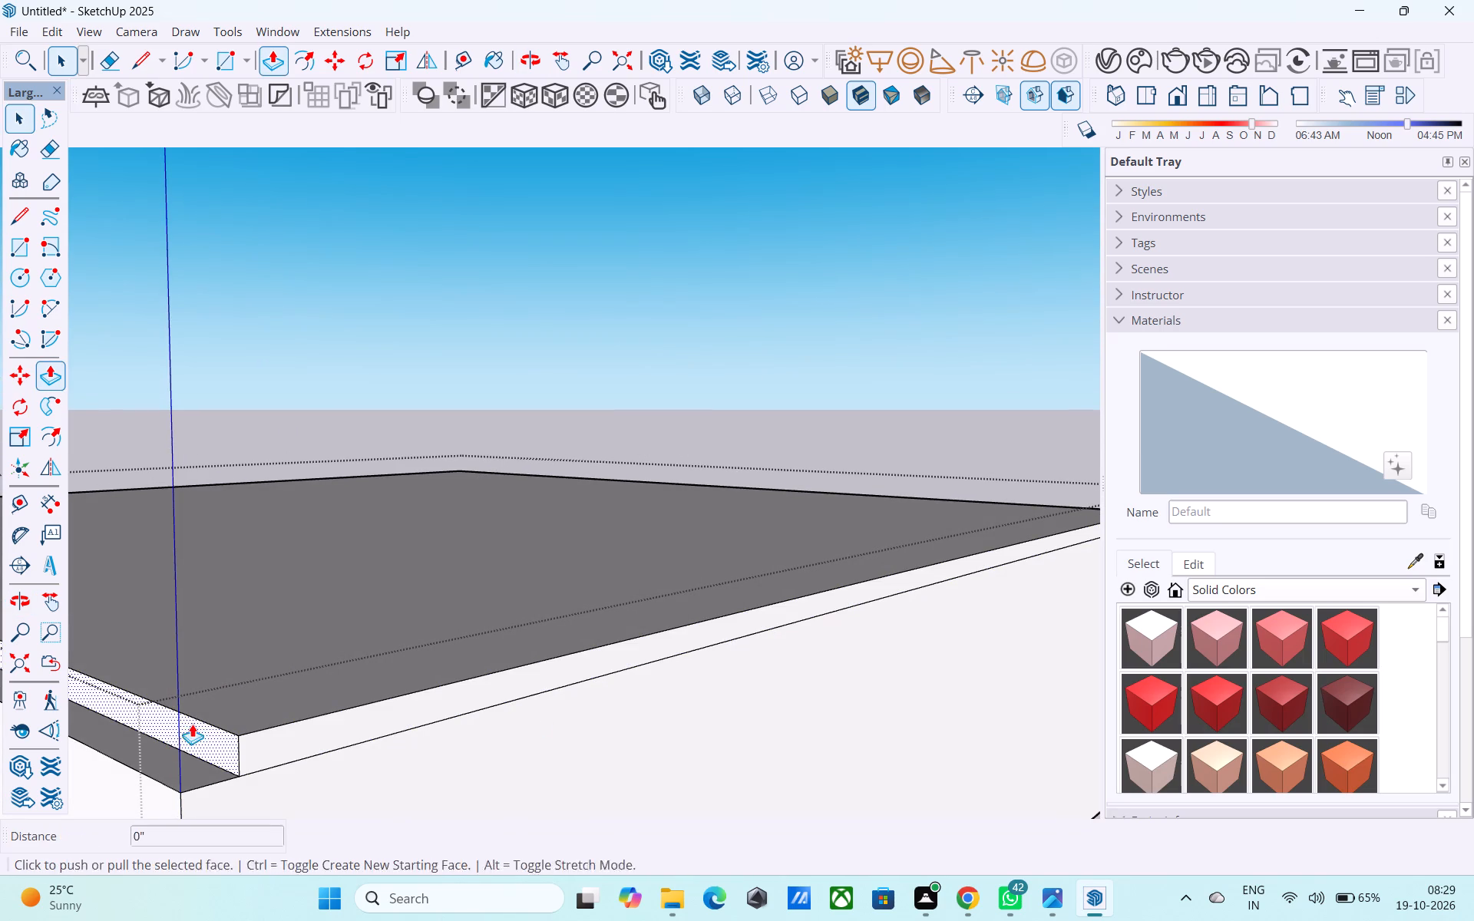
click(192, 723)
click(170, 800)
Push/Pull the slab side face opposite the red-axis side outward 9", flush with the outer wall face.
scroll(537, 729, down, 13)
middle_drag(540, 681, 862, 721)
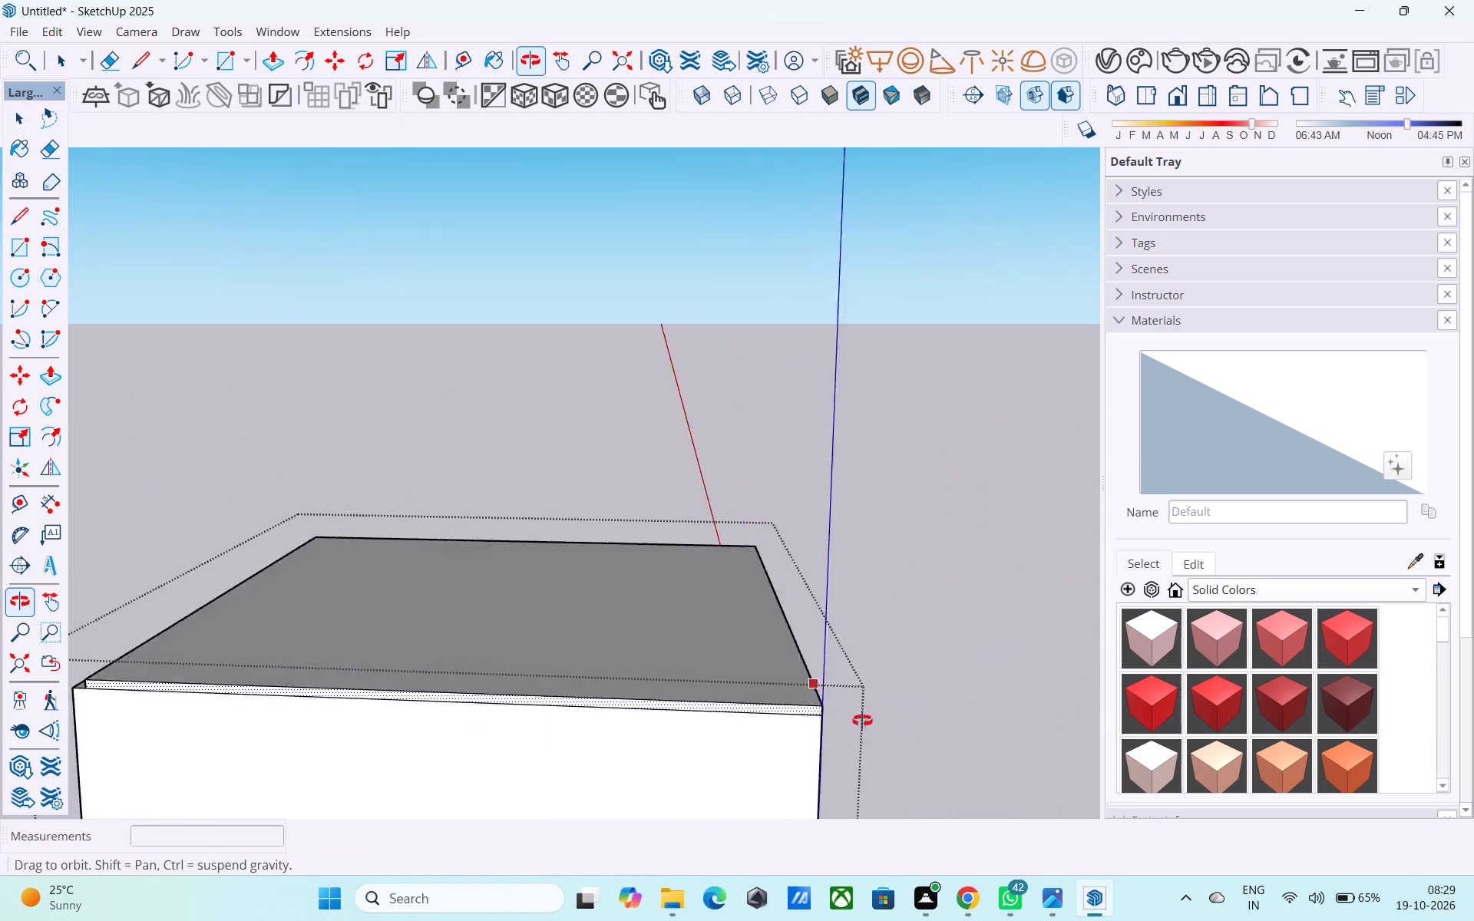
middle_drag(862, 721, 863, 721)
middle_drag(590, 721, 930, 719)
scroll(713, 748, up, 9)
key(space)
click(698, 731)
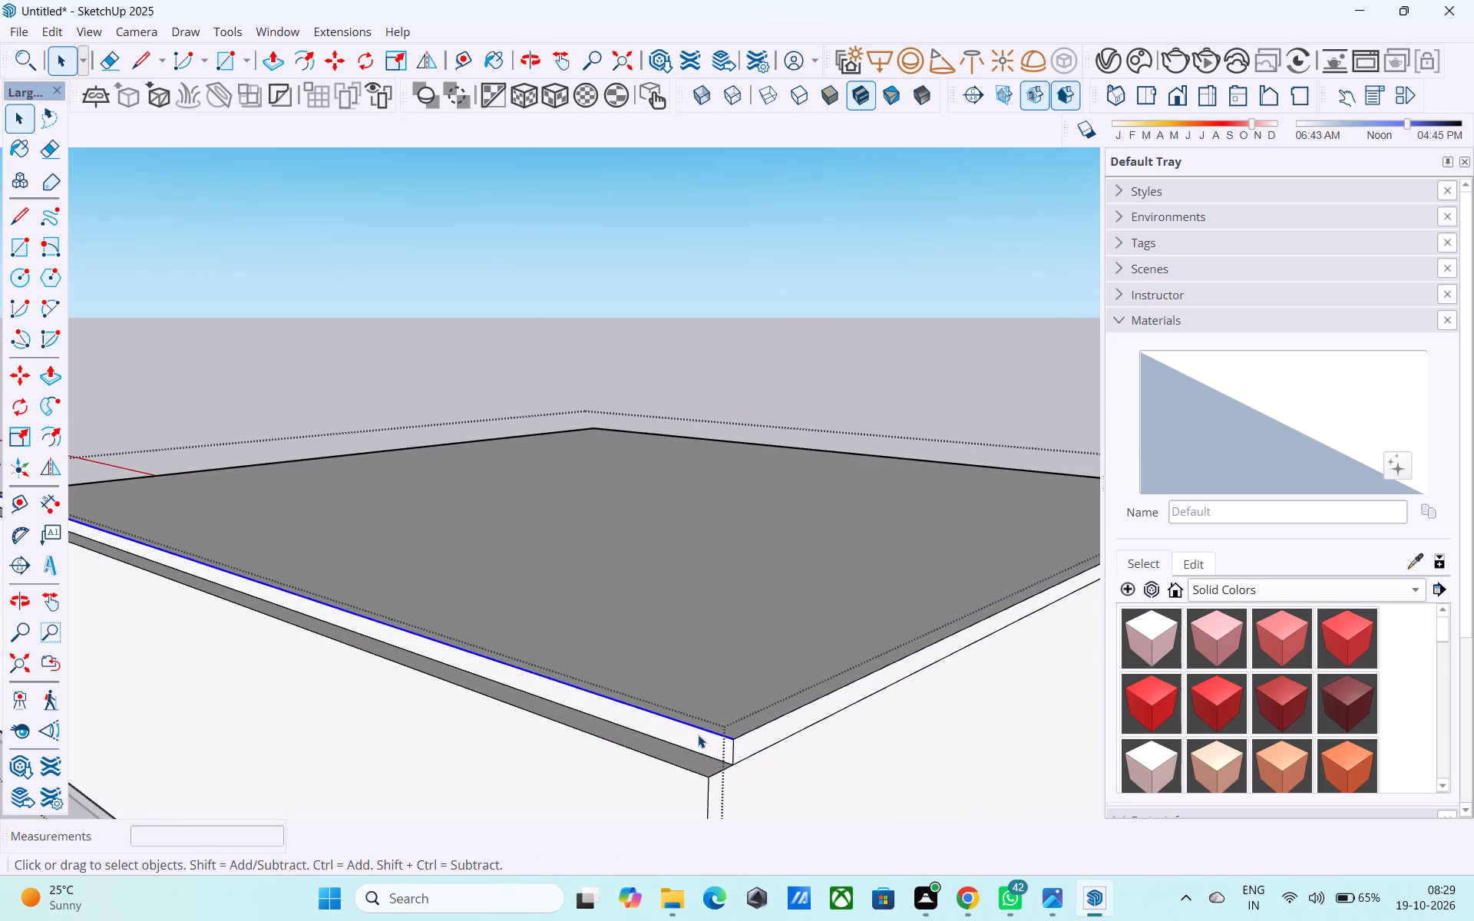
click(698, 734)
scroll(698, 735, up, 3)
key(p)
click(698, 735)
click(644, 799)
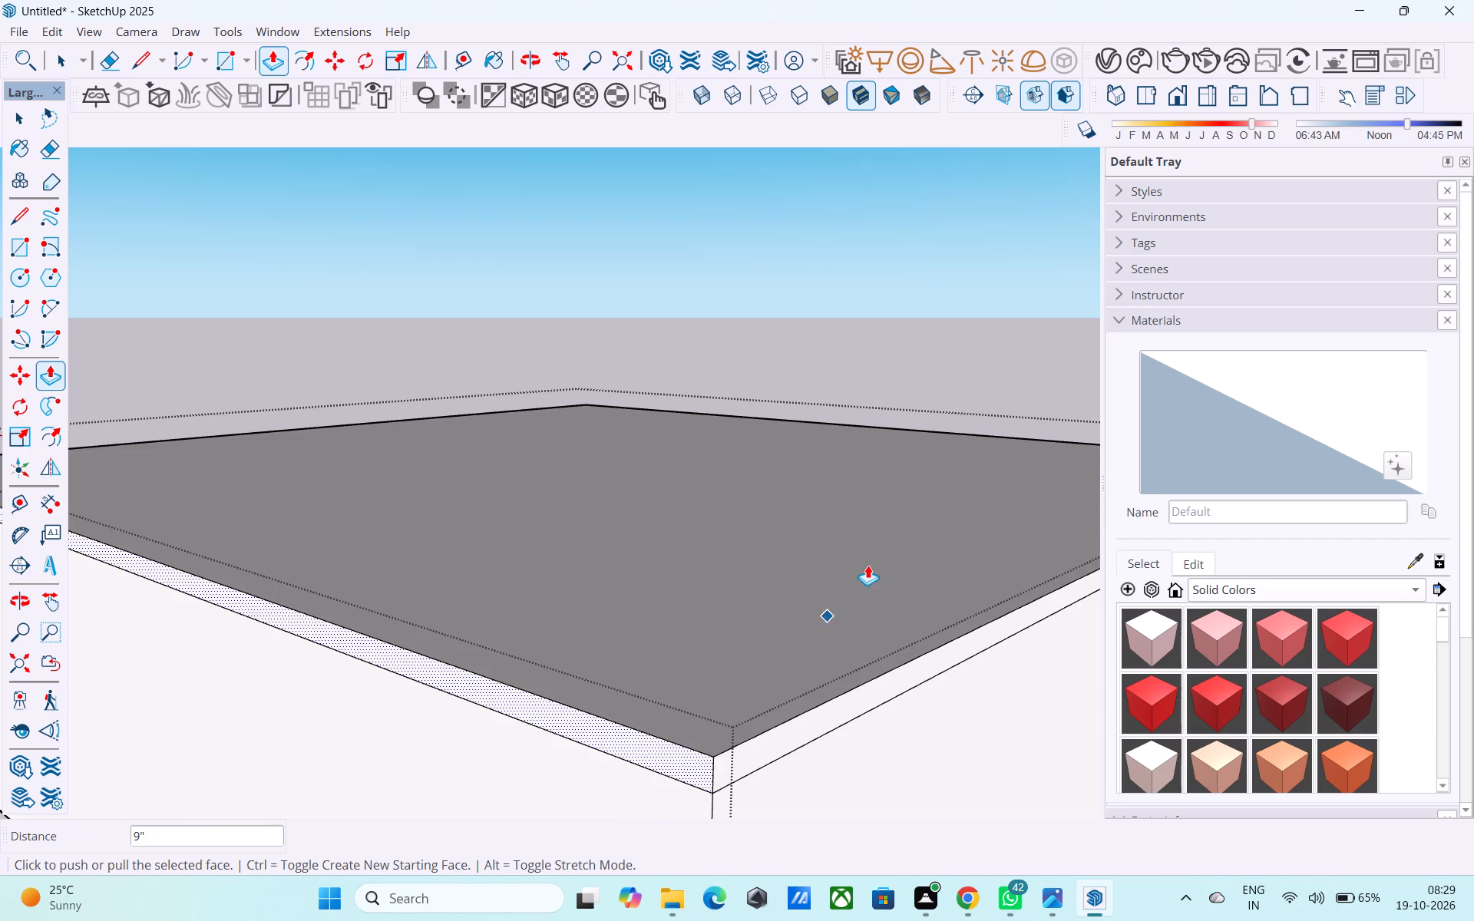
Push/Pull the slab side face opposite the green-axis side outward 9", flush with the outer wall face.
scroll(868, 565, down, 10)
middle_drag(726, 606, 1050, 687)
middle_drag(439, 649, 761, 694)
scroll(745, 655, up, 2)
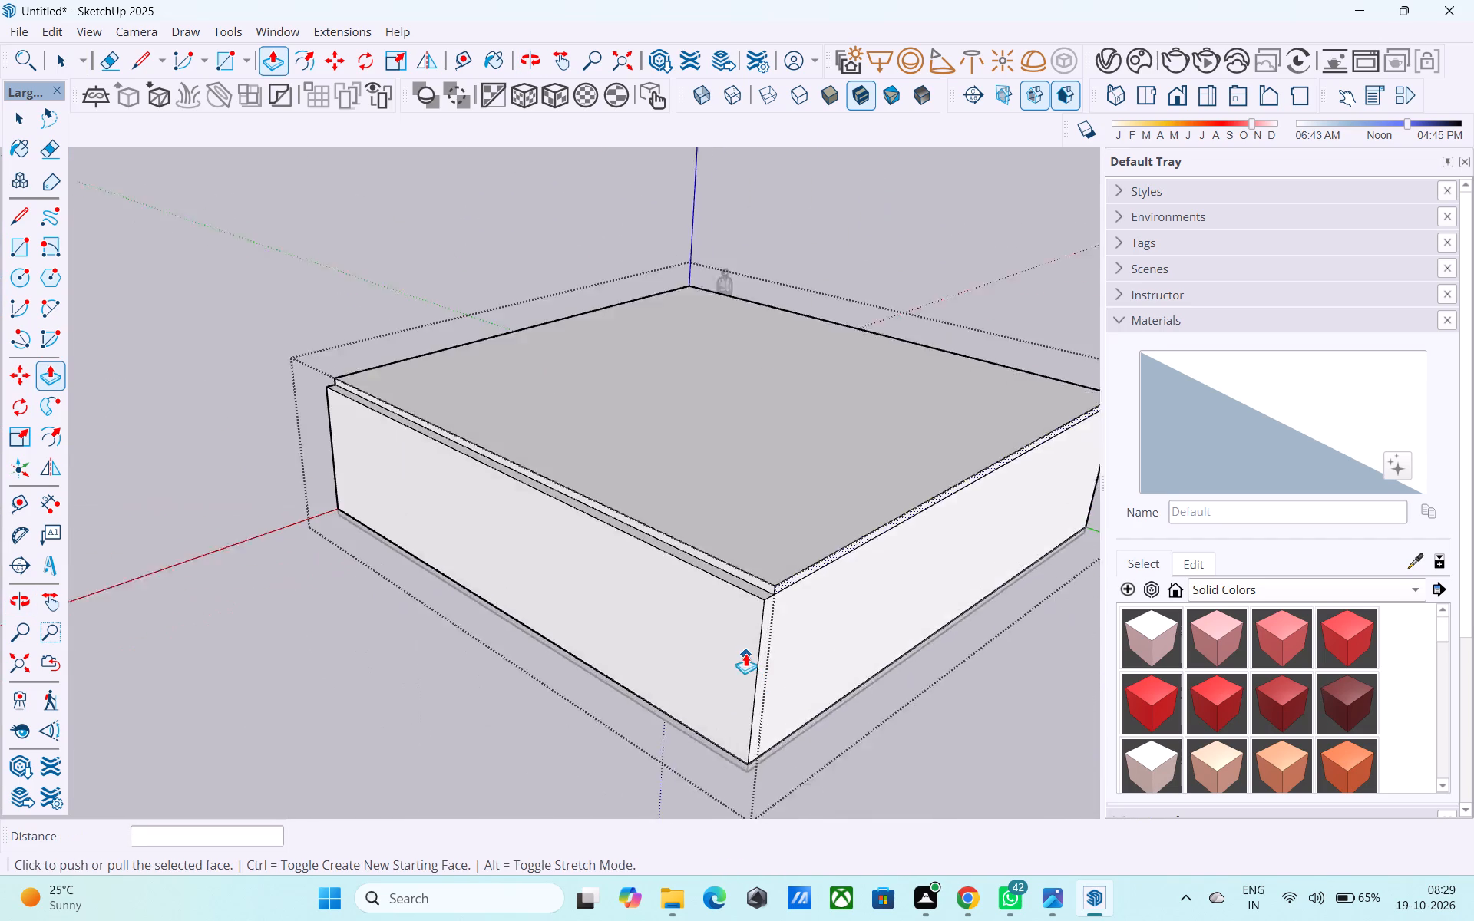
scroll(745, 653, up, 16)
key(space)
click(772, 512)
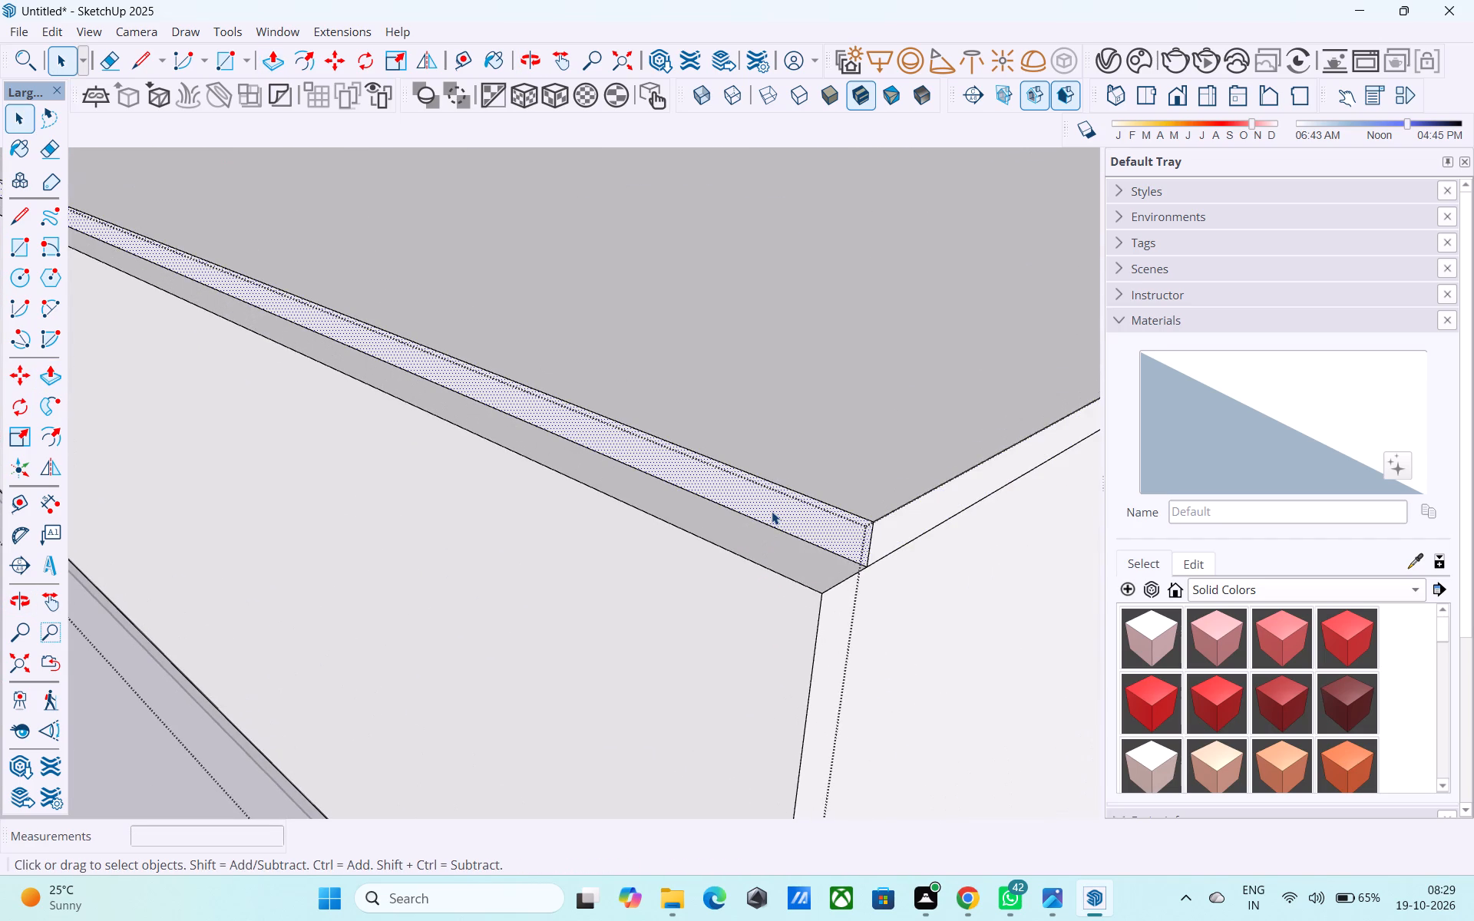
key(p)
click(772, 511)
click(732, 570)
Exit the wall group and clear the selection.
scroll(739, 583, down, 12)
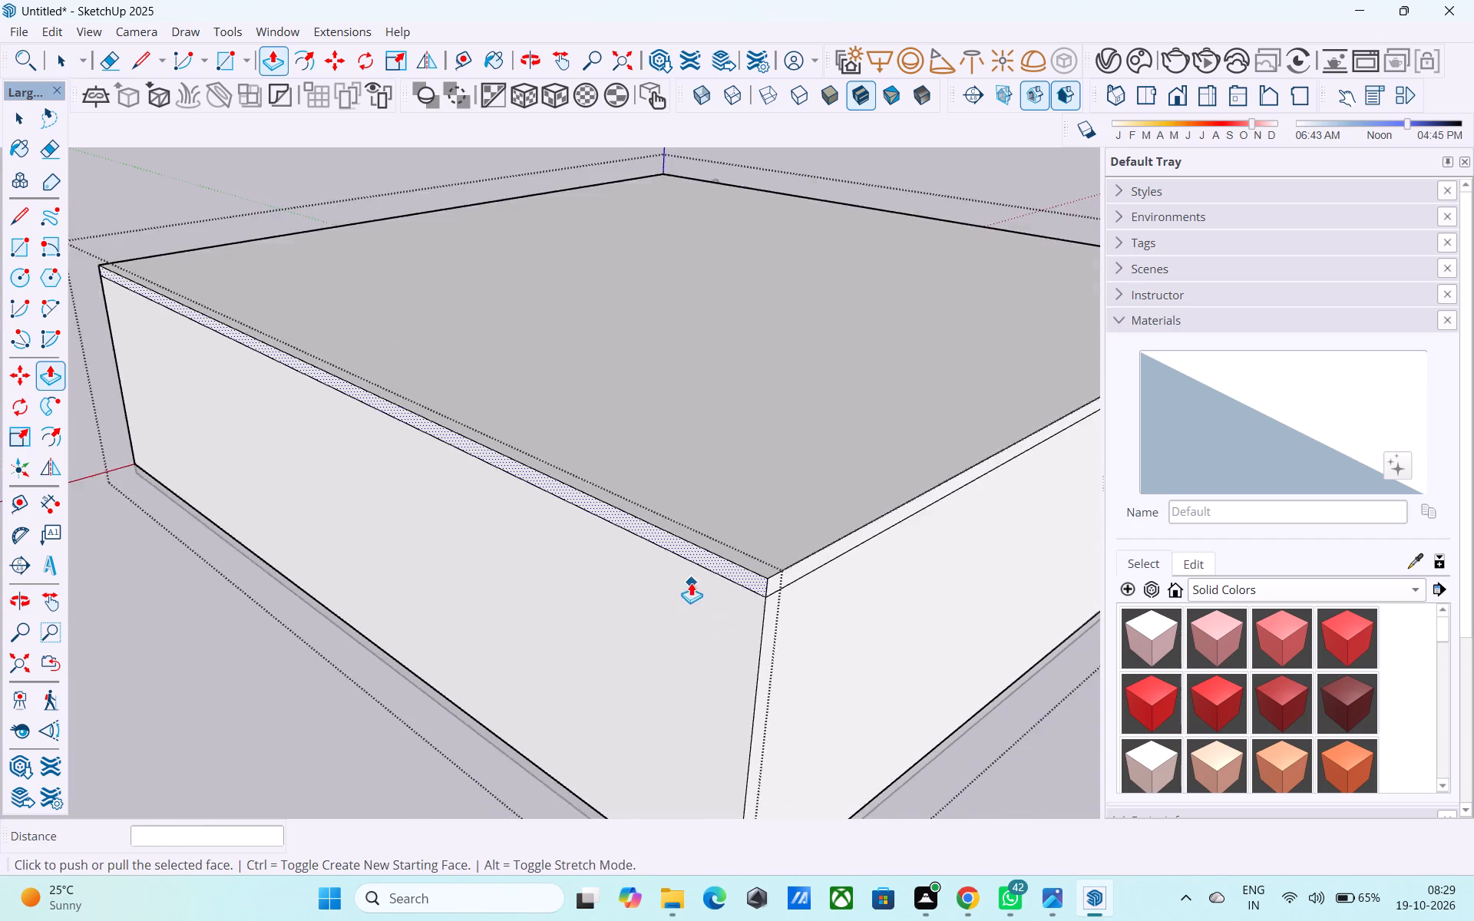
scroll(691, 583, down, 8)
middle_drag(588, 665, 1020, 622)
scroll(74, 657, down, 1)
scroll(425, 490, up, 10)
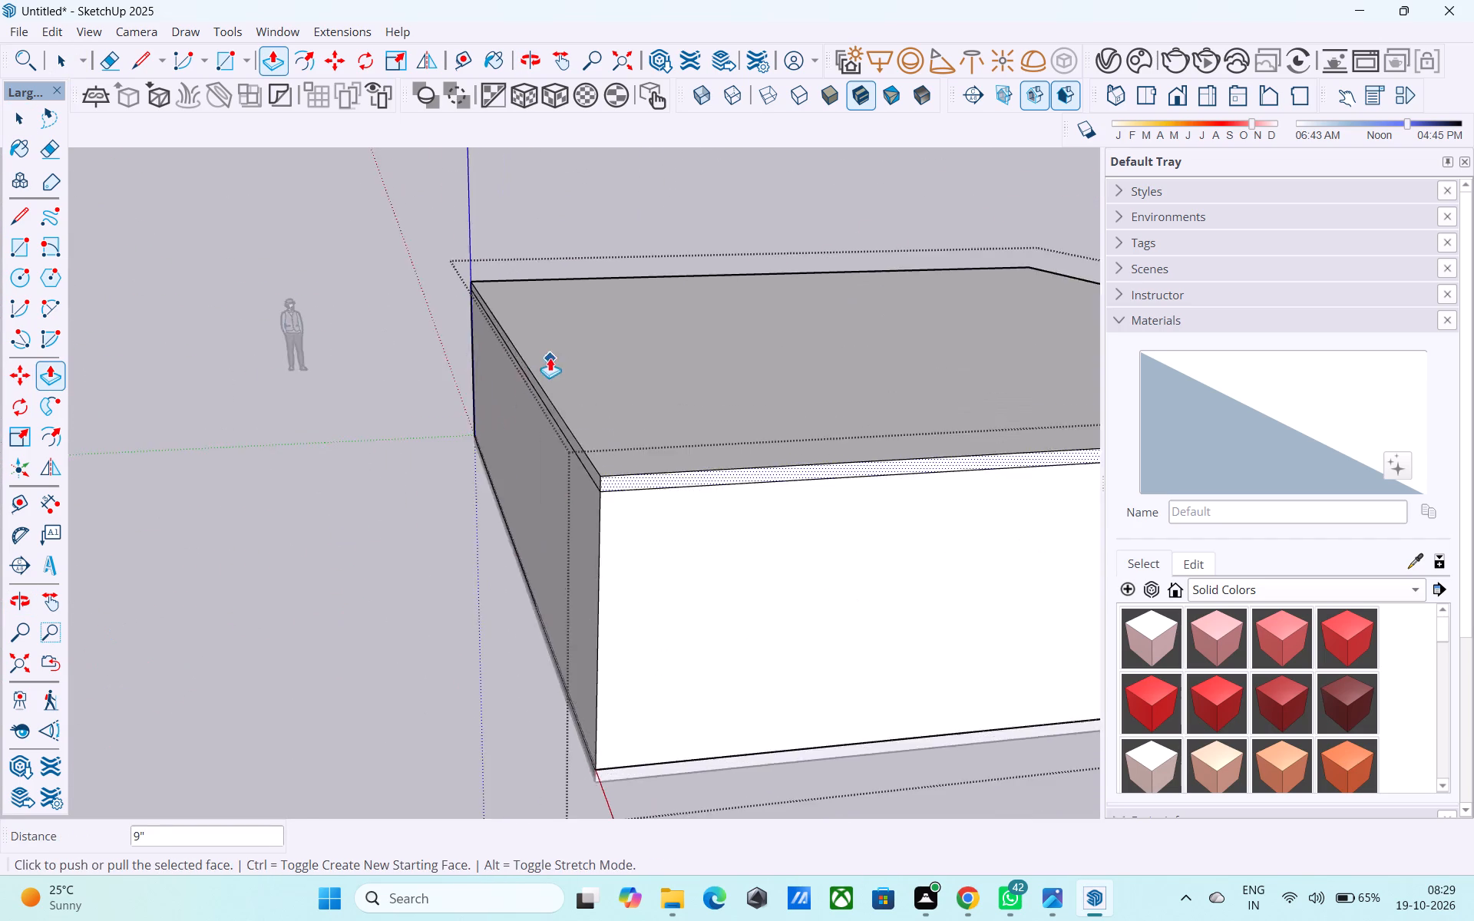
scroll(550, 358, up, 1)
key(space)
scroll(386, 382, down, 15)
click(570, 318)
click(577, 262)
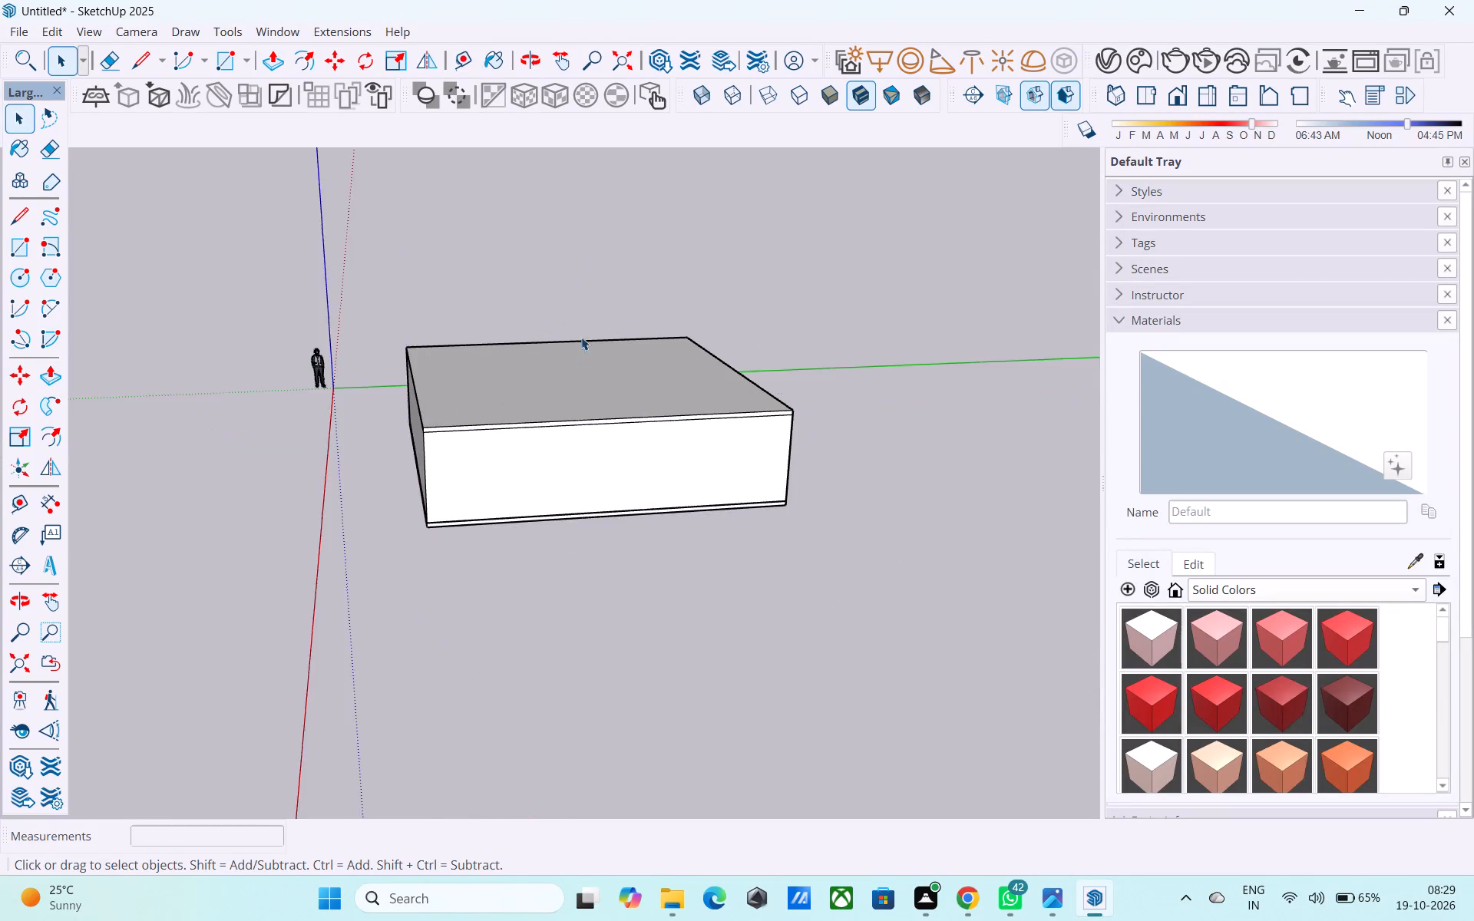
Examine the room with its floor and top slabs from several angles.
scroll(563, 388, down, 8)
middle_drag(436, 533, 390, 562)
scroll(599, 388, up, 8)
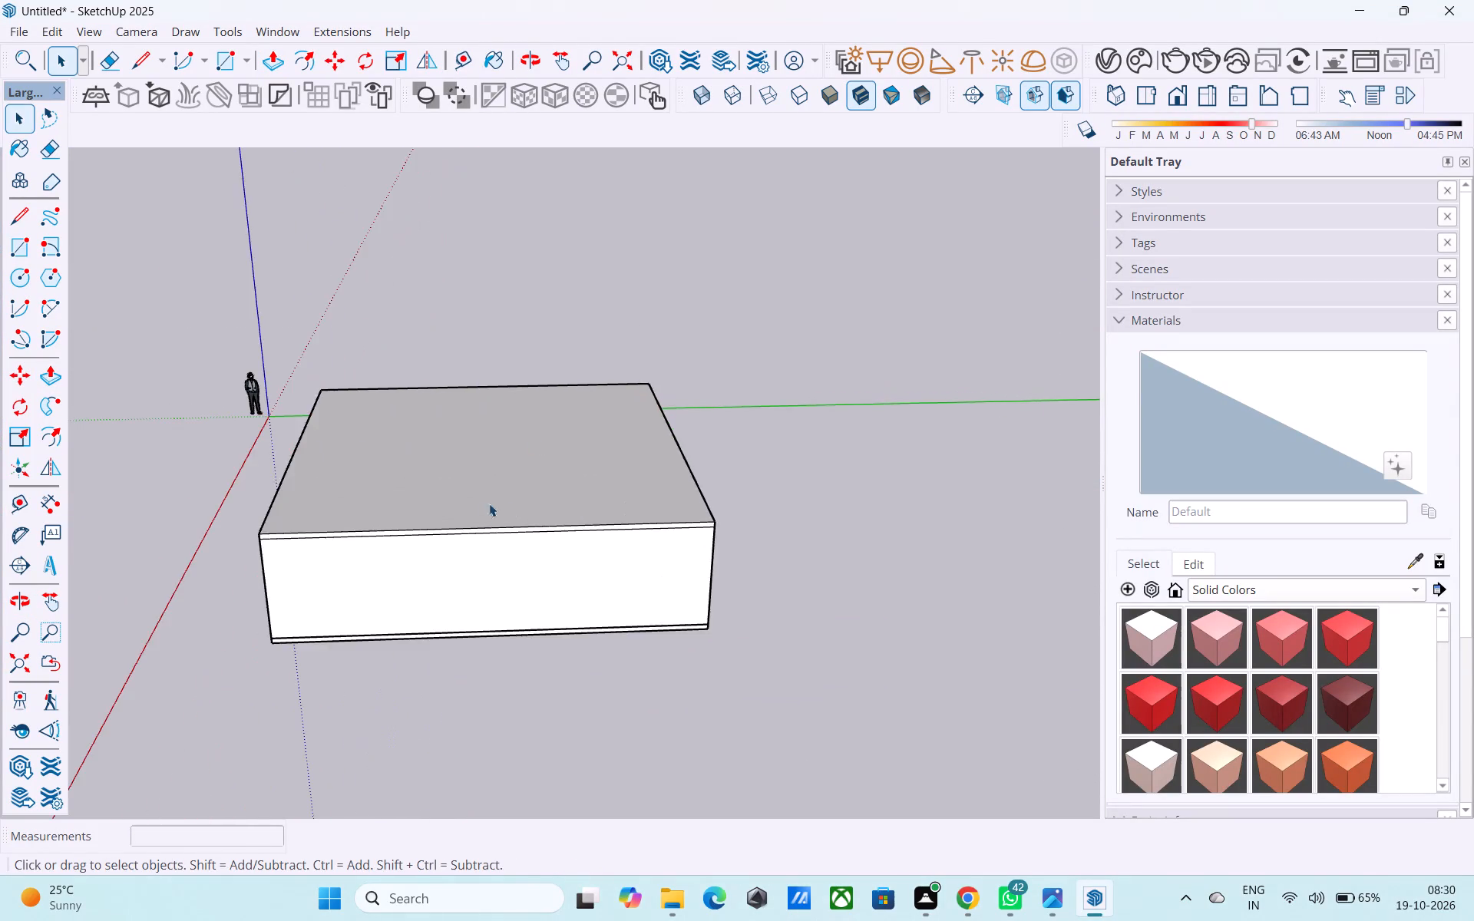
middle_drag(524, 500, 667, 481)
scroll(538, 447, up, 4)
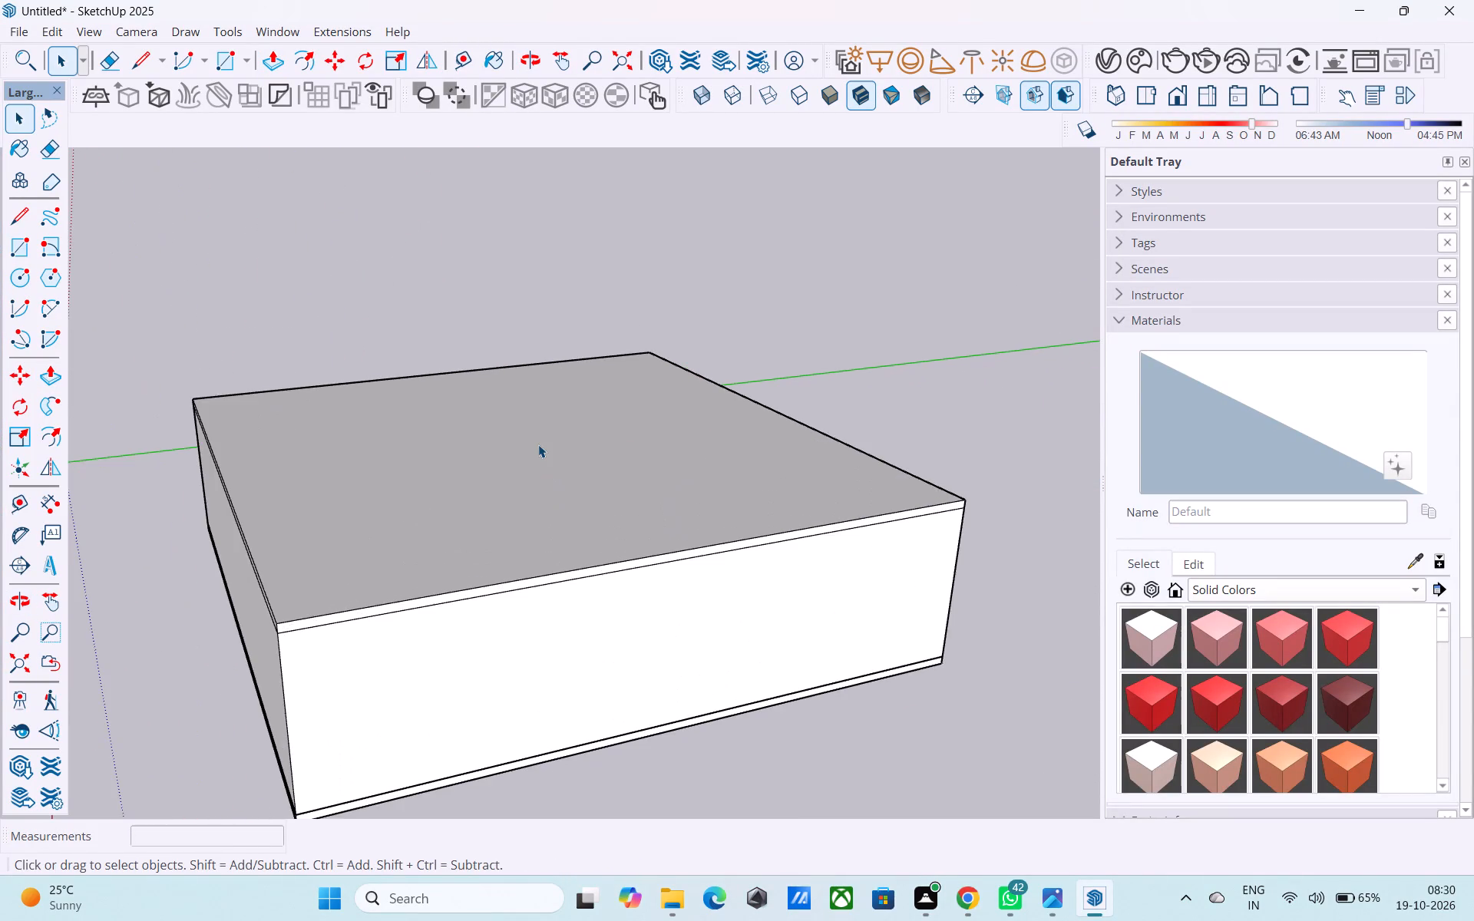
scroll(540, 441, down, 6)
middle_drag(507, 487, 589, 426)
middle_drag(517, 523, 515, 523)
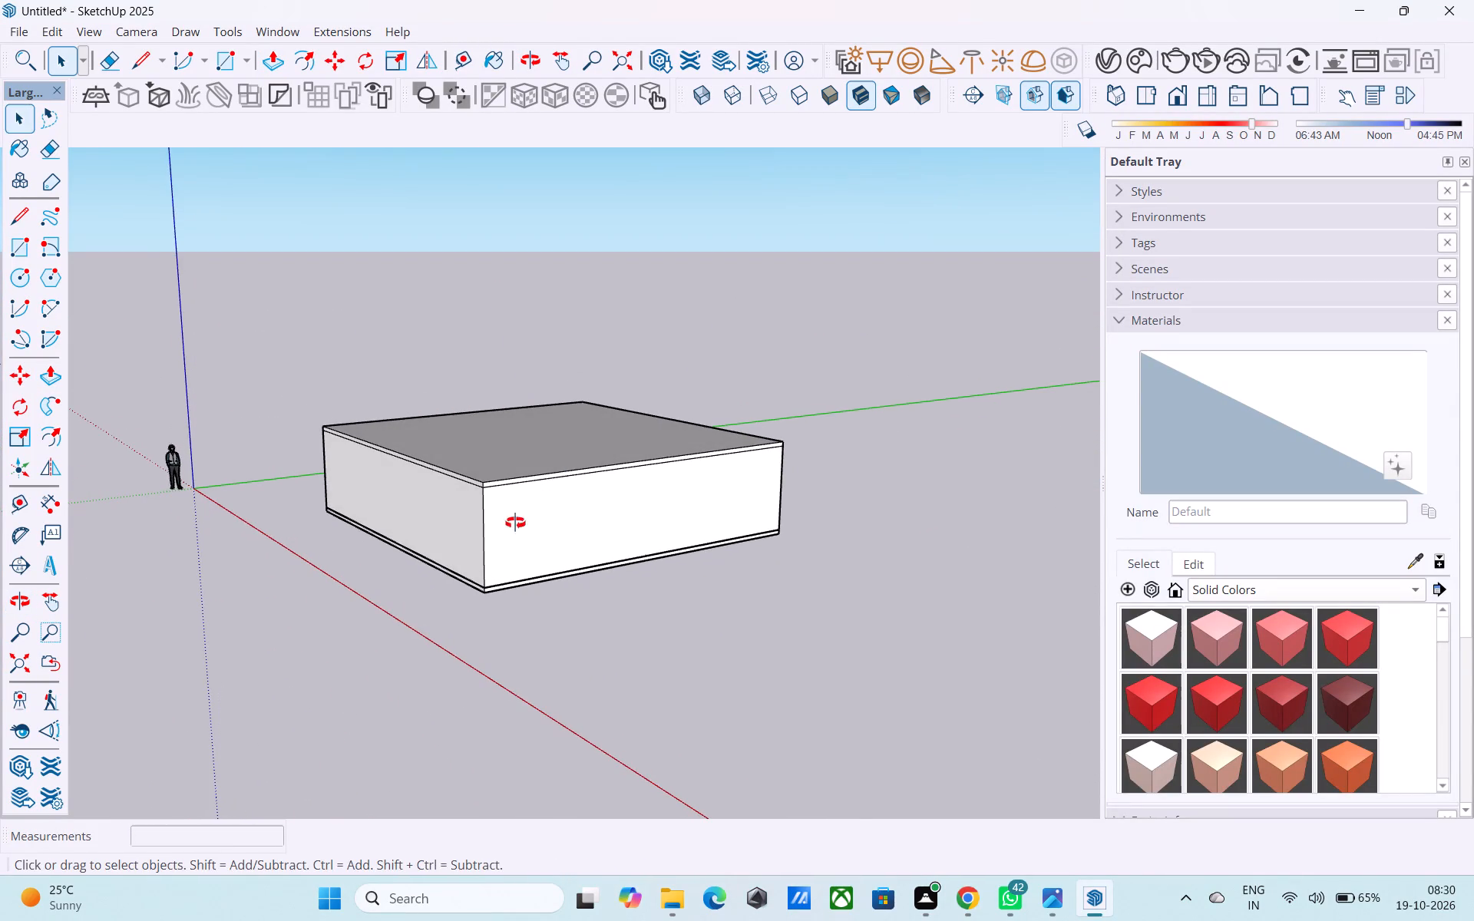
middle_drag(515, 523, 532, 468)
middle_drag(532, 468, 461, 468)
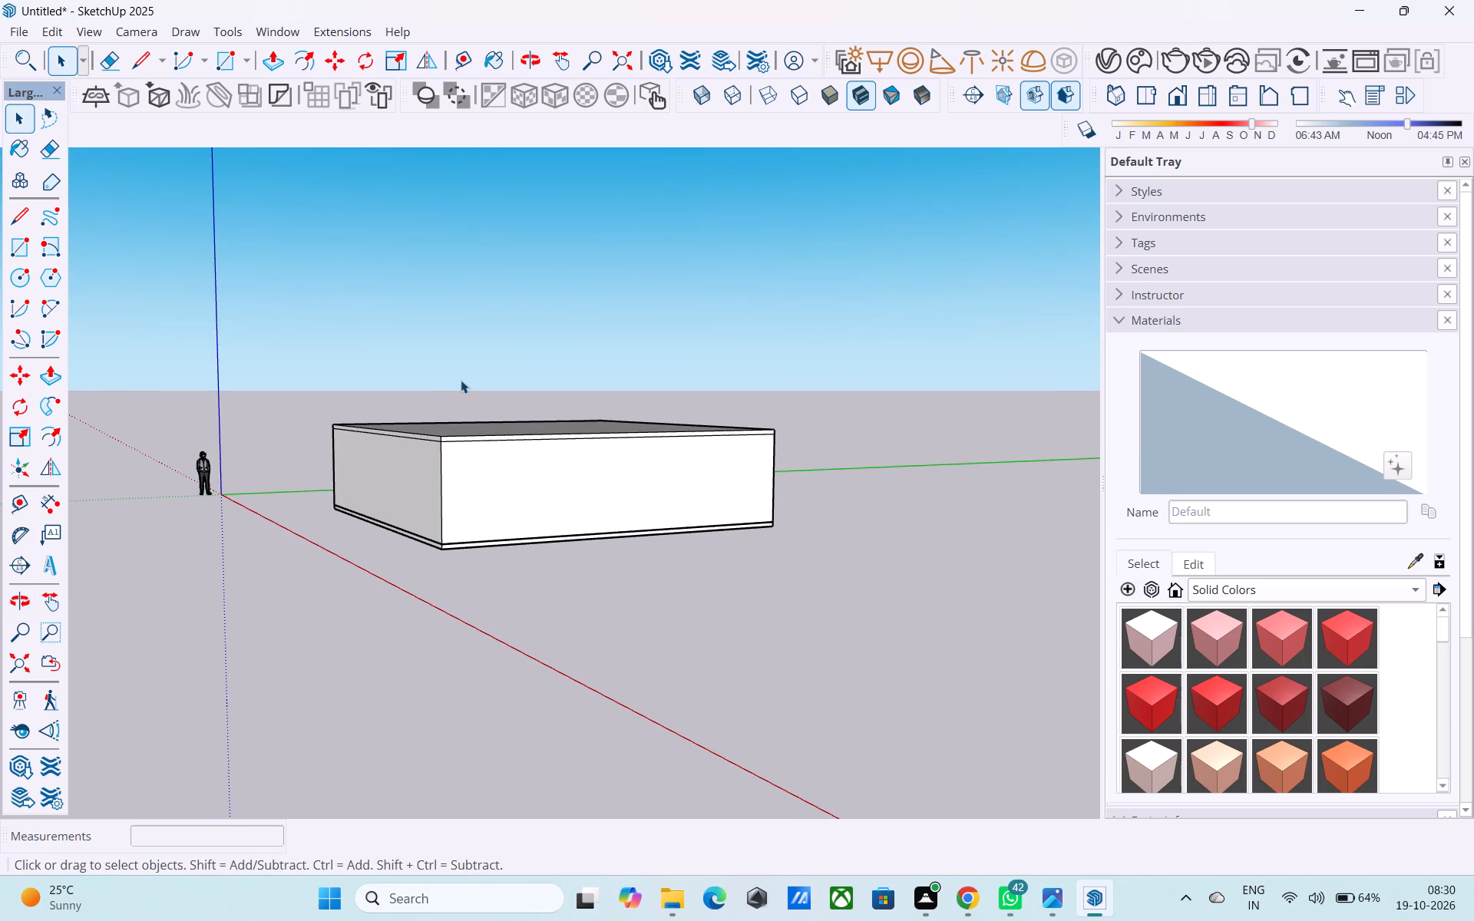
middle_drag(478, 441, 524, 494)
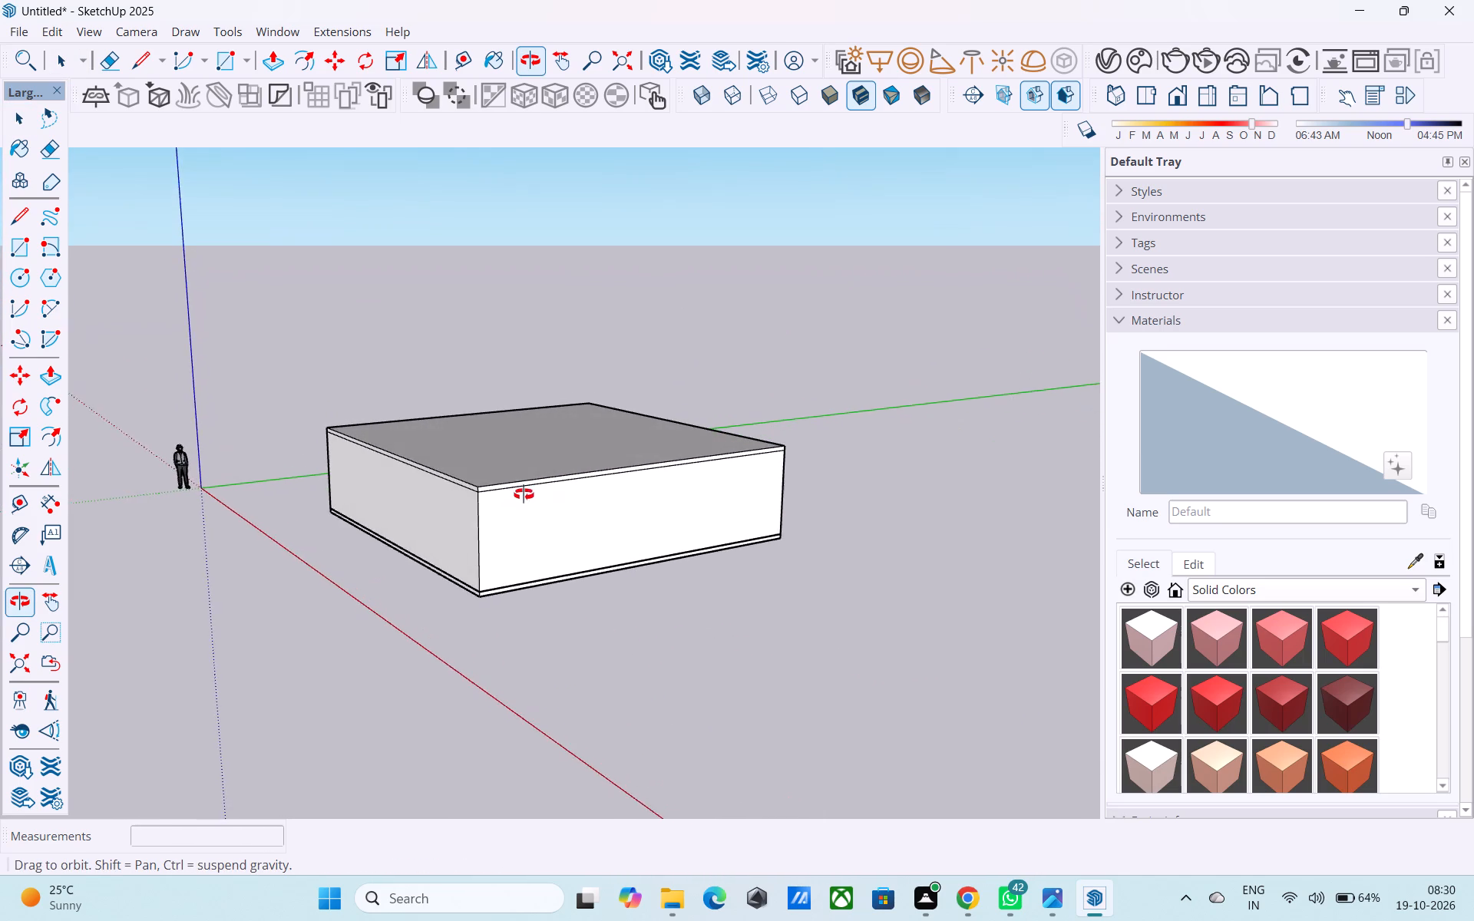
middle_drag(524, 494, 626, 550)
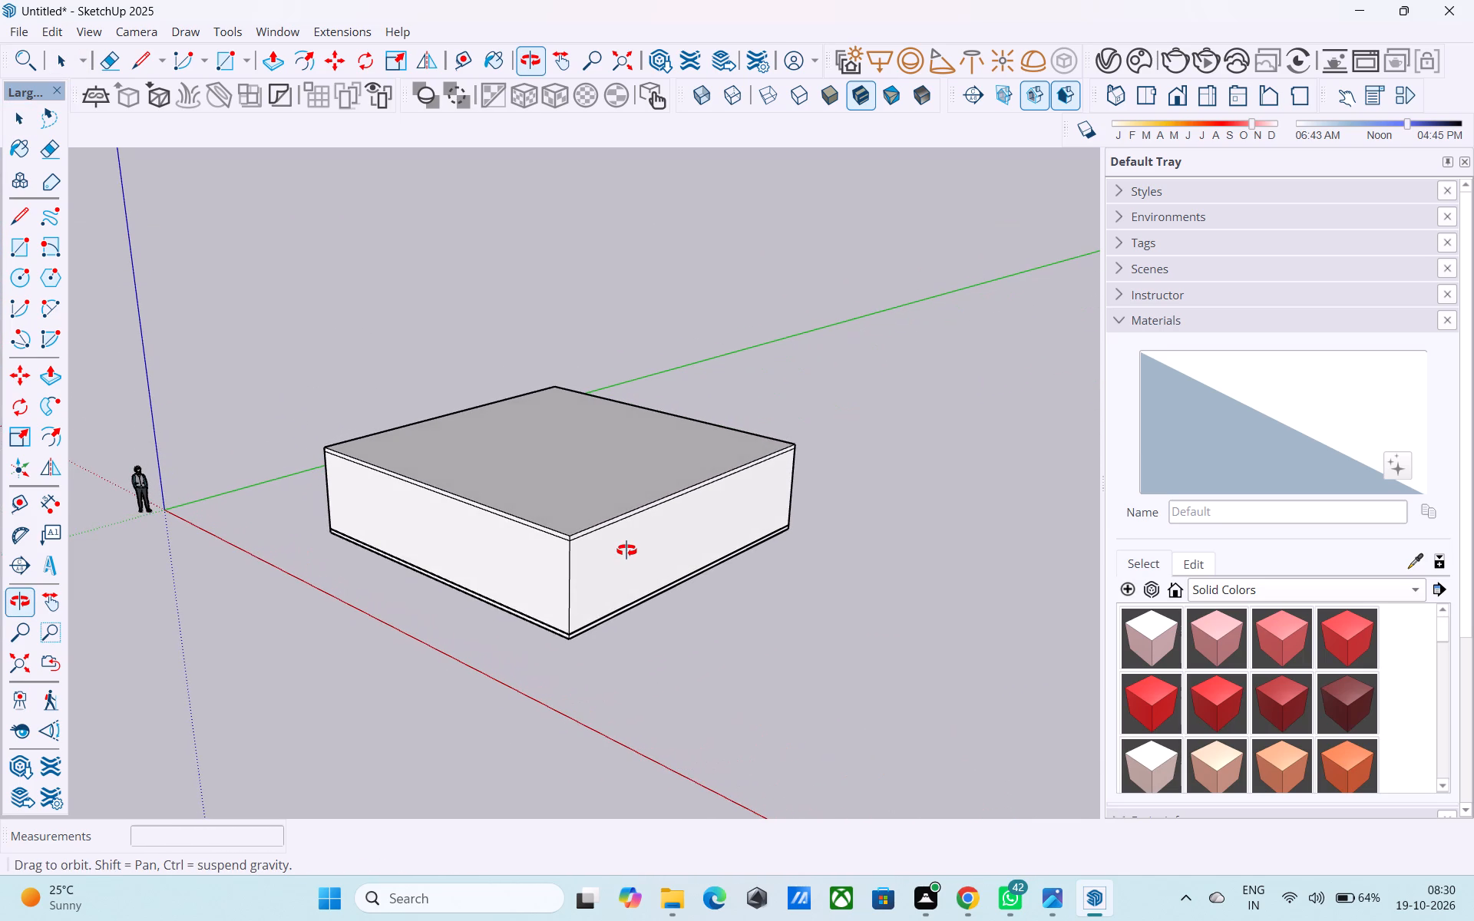
middle_drag(626, 550, 517, 623)
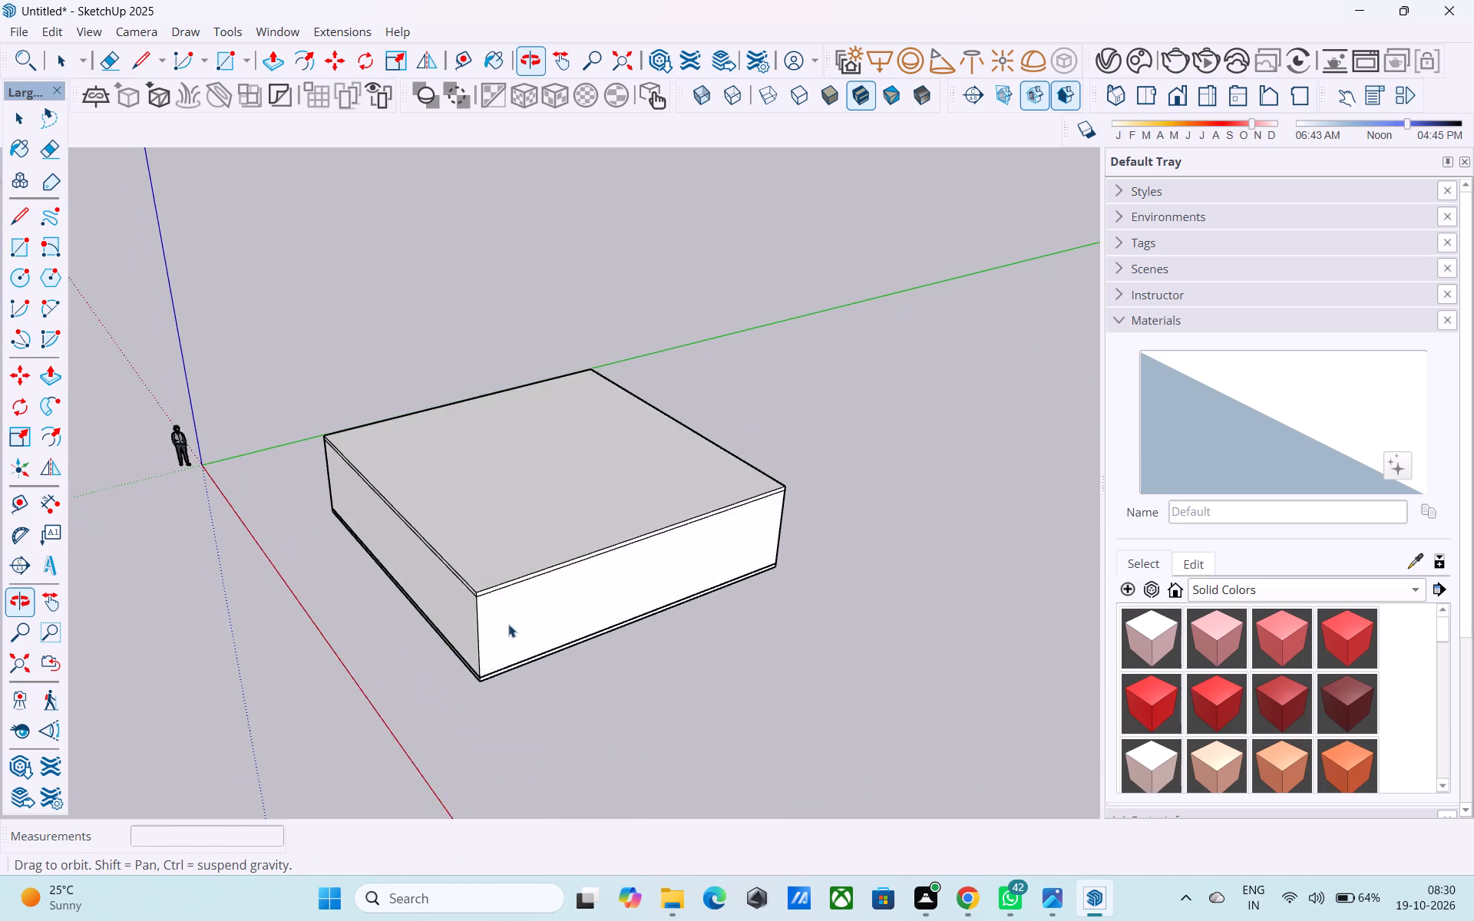
Inside the top slab's group, Push/Pull its top face up another 6", and exit the group.
scroll(511, 546, up, 5)
click(511, 544)
click(509, 539)
double_click(497, 563)
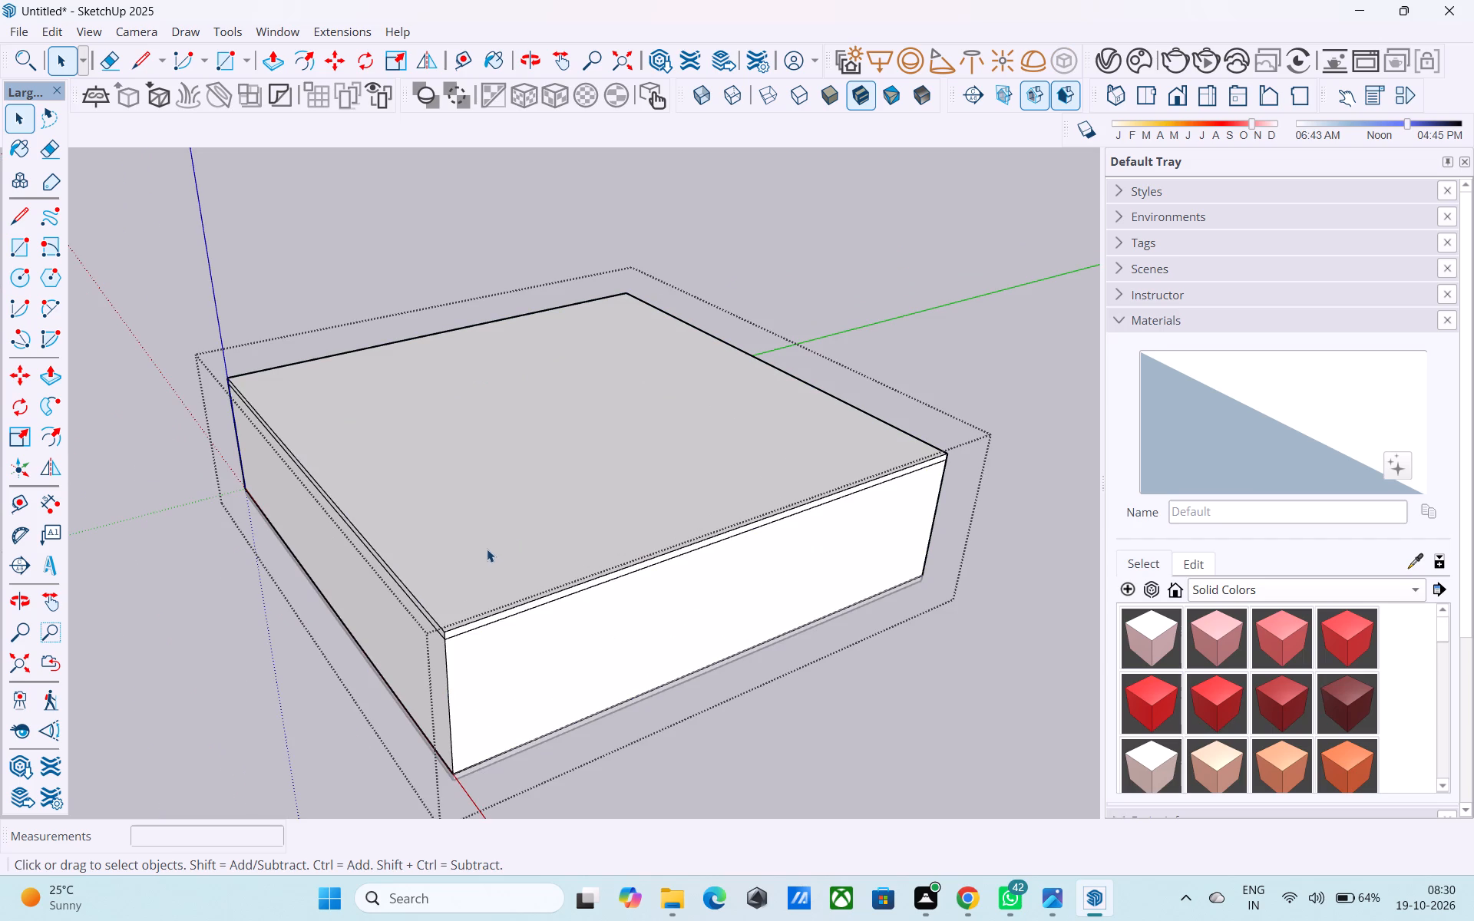
click(487, 548)
key(p)
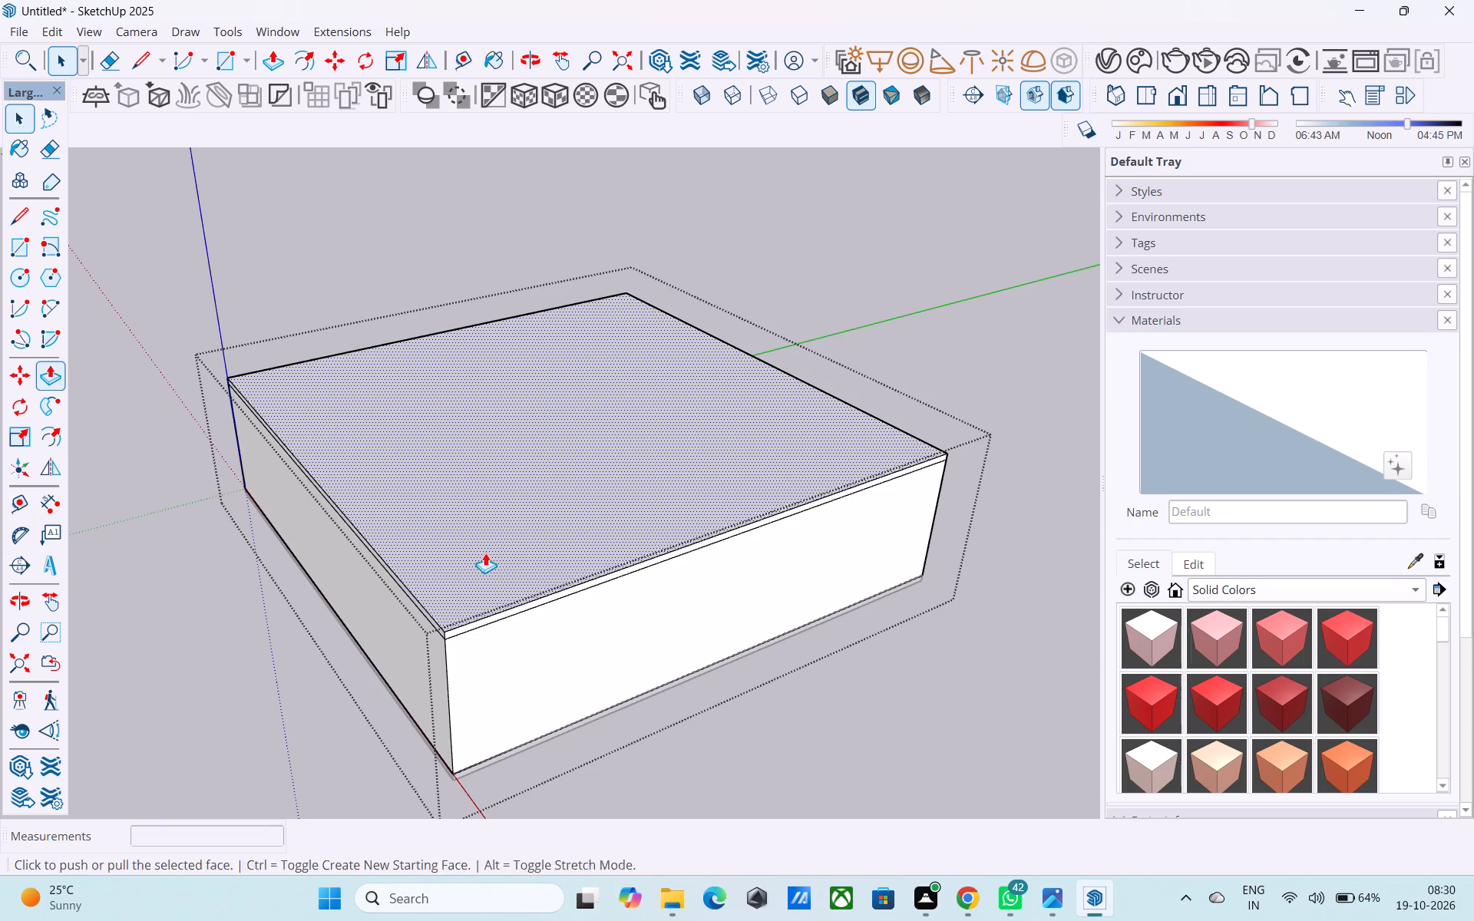
click(485, 553)
text(6")
key(Return)
key(space)
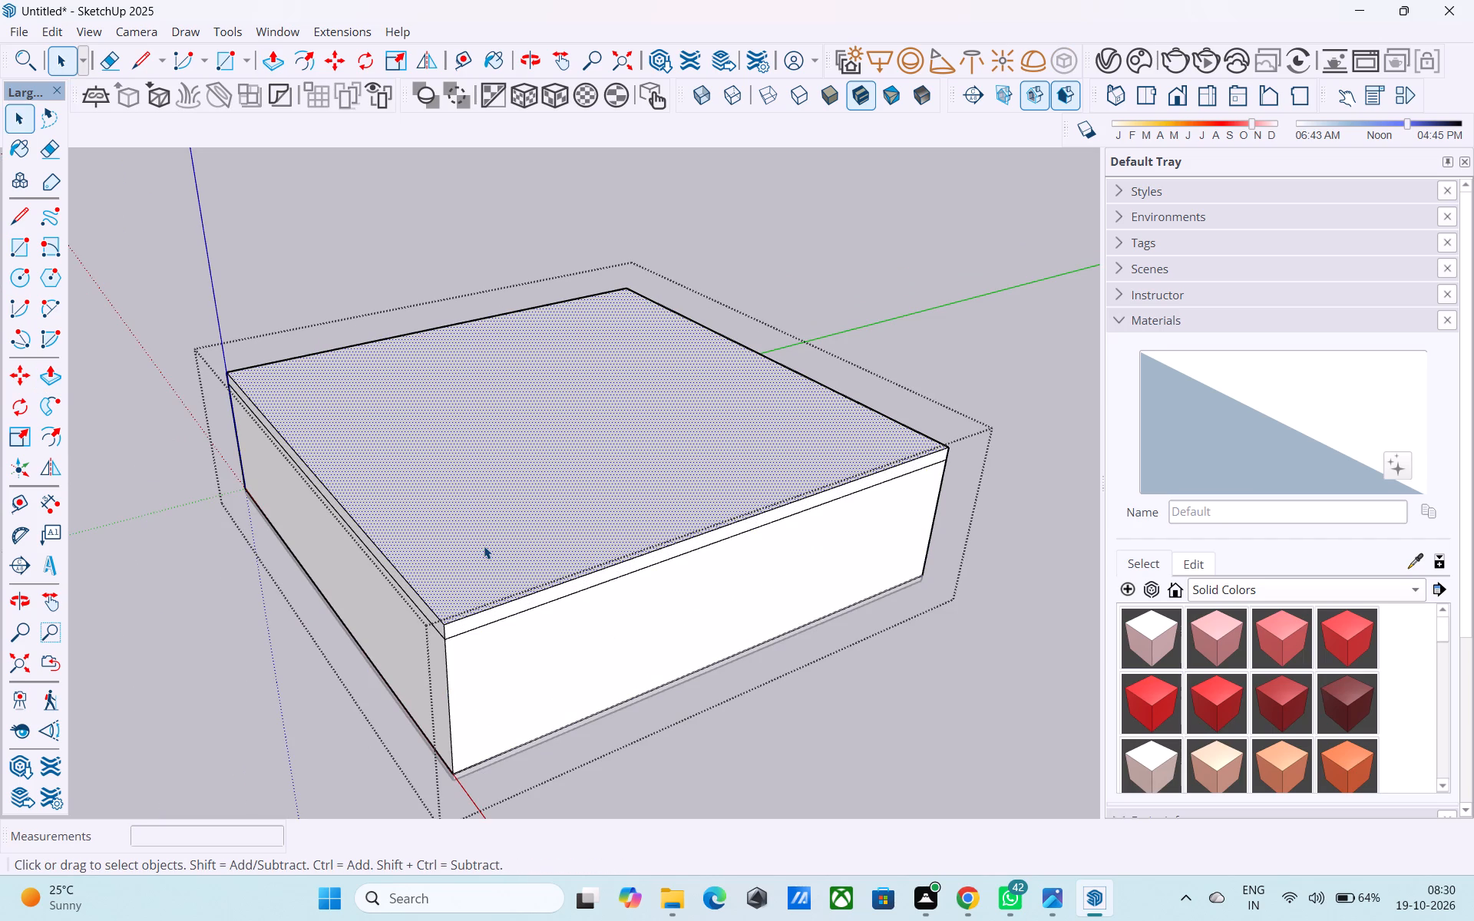
click(277, 649)
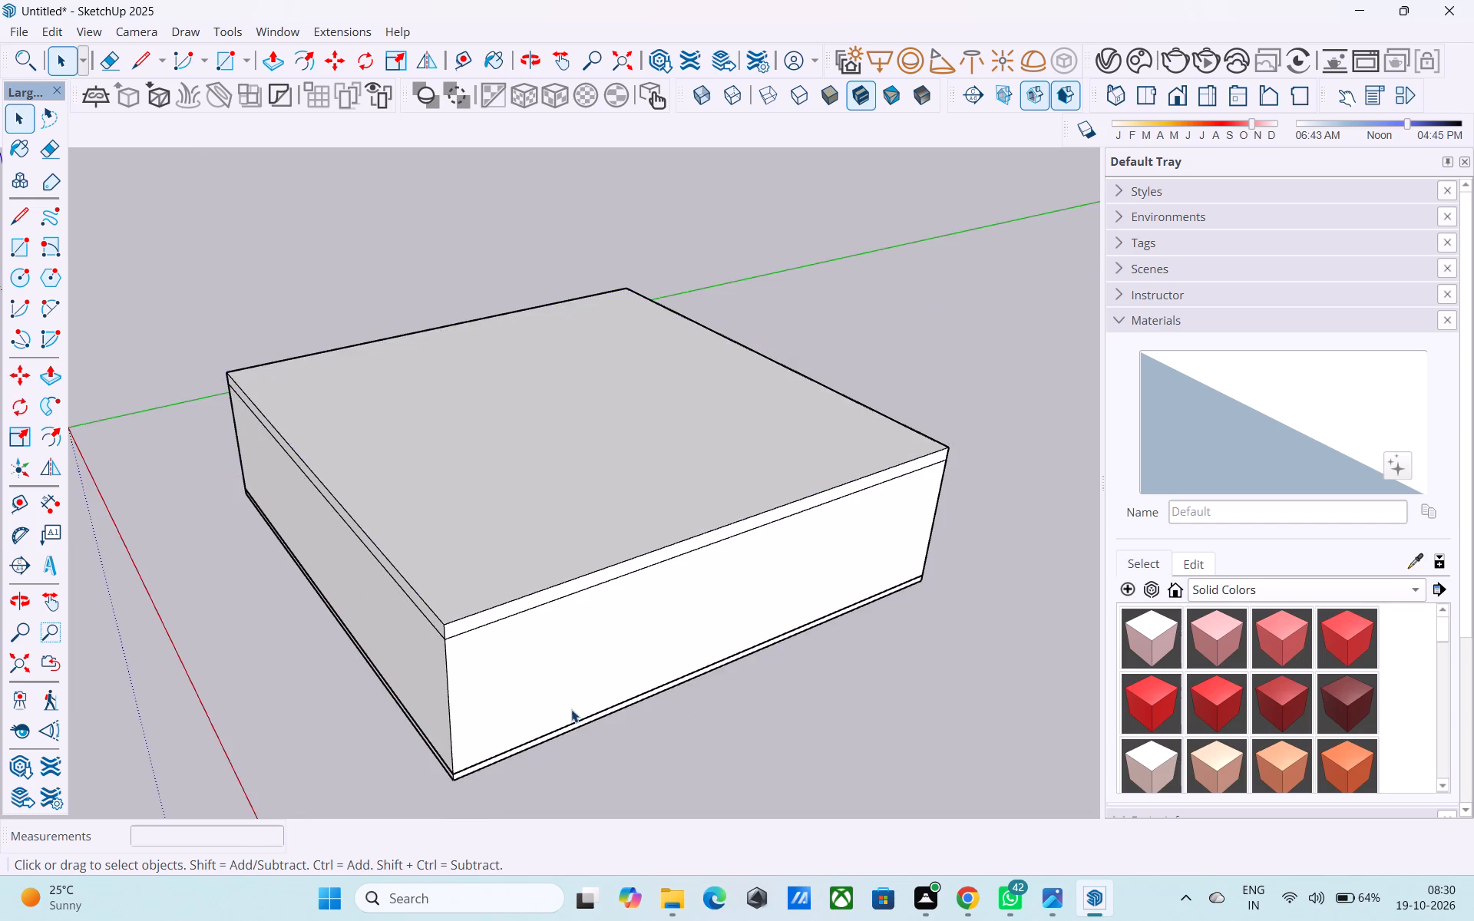
Examine the room's walls, floor slab and thickened top slab from several side angles and from above.
middle_drag(567, 695, 531, 611)
scroll(474, 383, up, 5)
scroll(556, 656, down, 9)
middle_drag(582, 695, 540, 579)
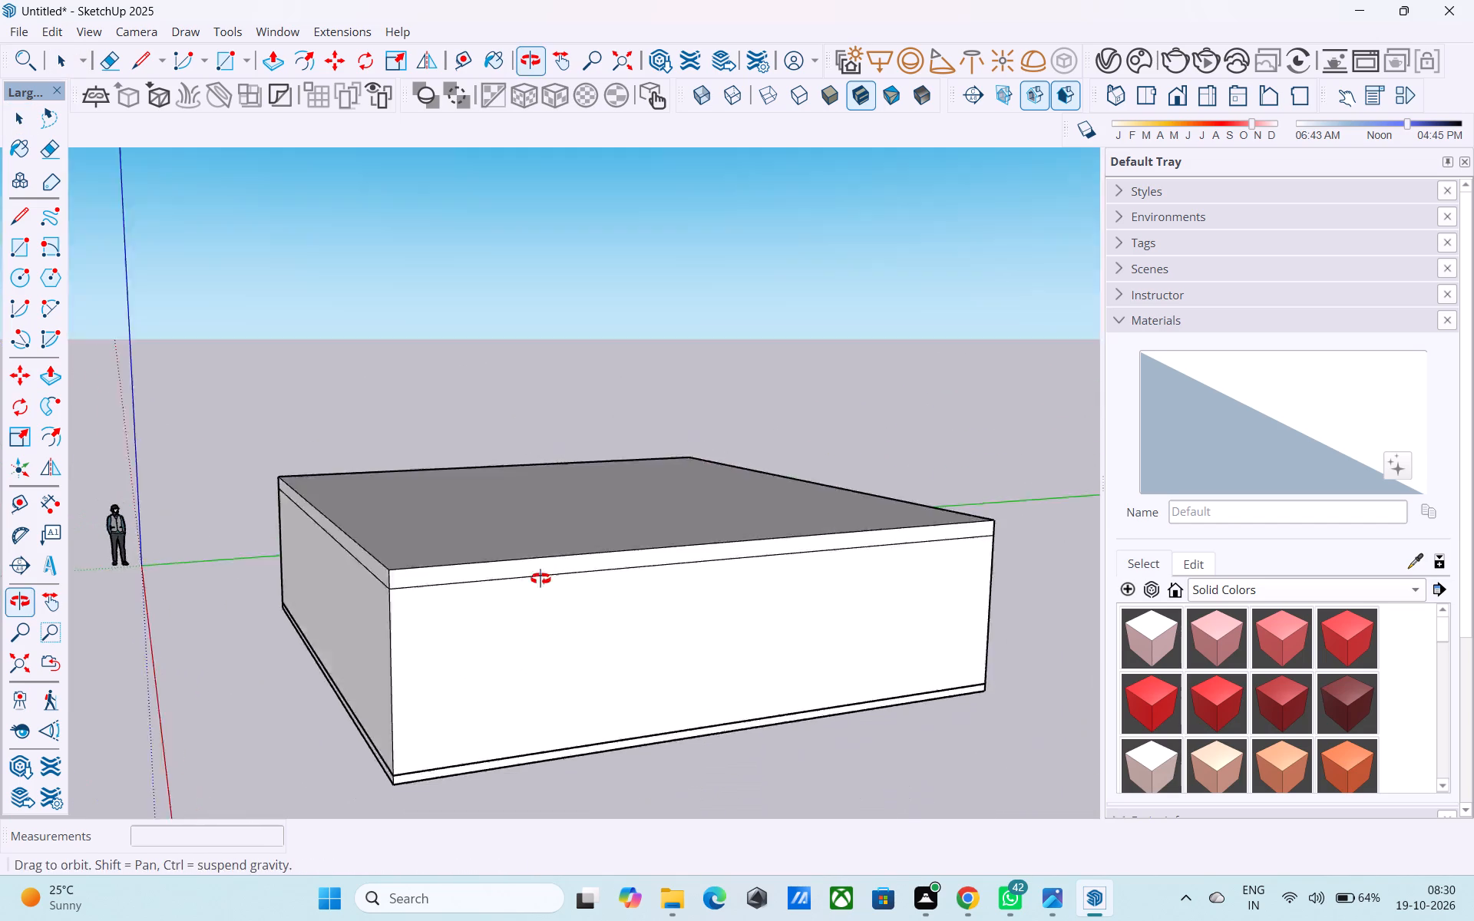
middle_drag(540, 579, 537, 556)
scroll(566, 362, up, 4)
scroll(554, 368, down, 3)
middle_drag(553, 375, 556, 390)
middle_drag(528, 593, 660, 664)
scroll(353, 367, down, 2)
middle_drag(897, 496, 844, 573)
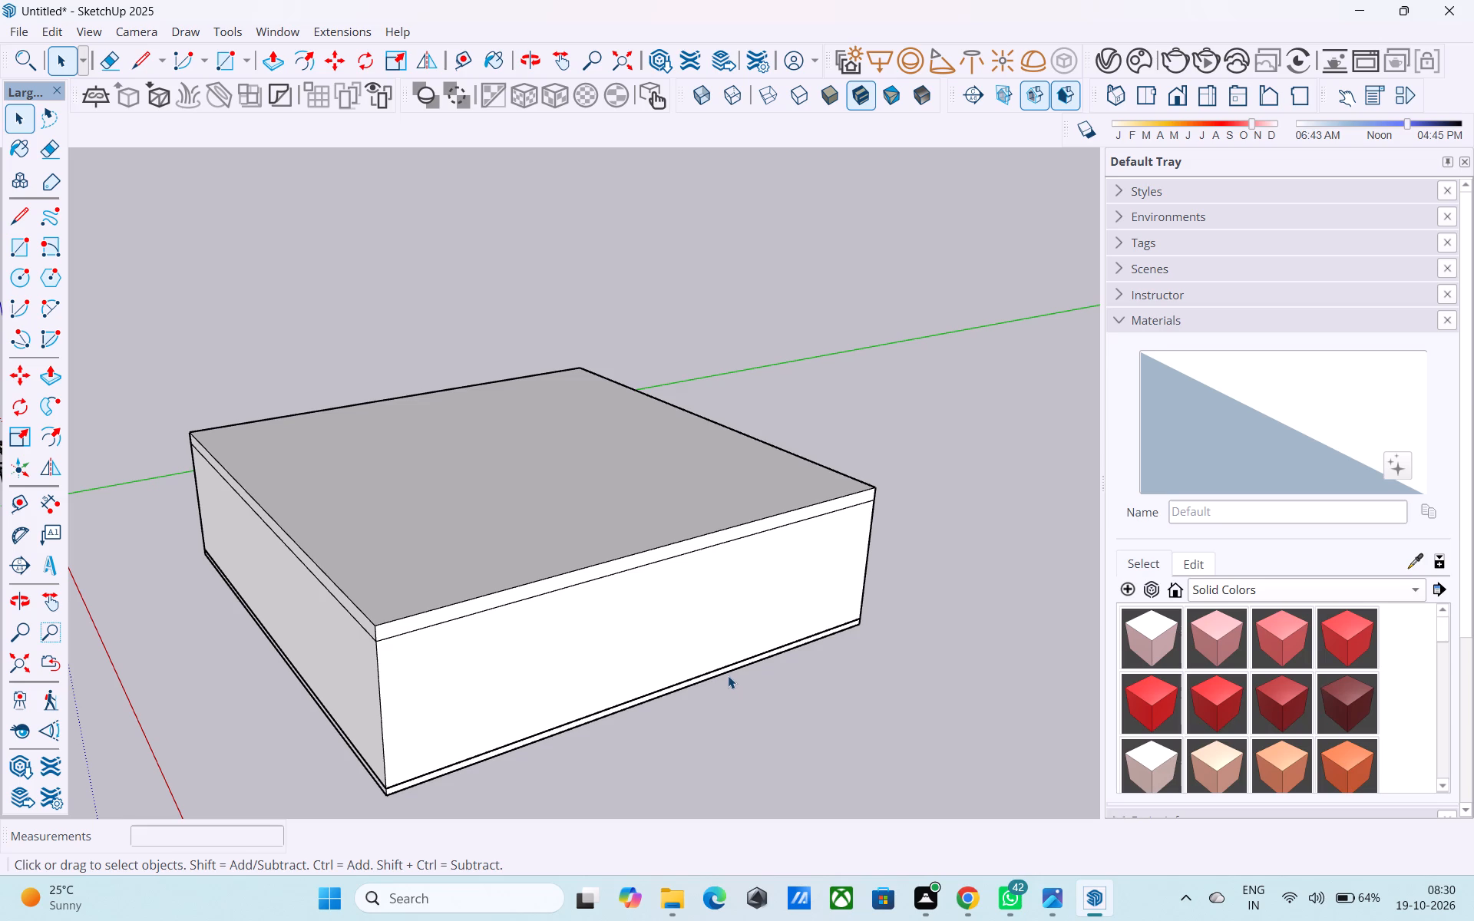
scroll(723, 636, down, 1)
middle_drag(722, 633, 696, 522)
shift+middle_drag(666, 524, 717, 505)
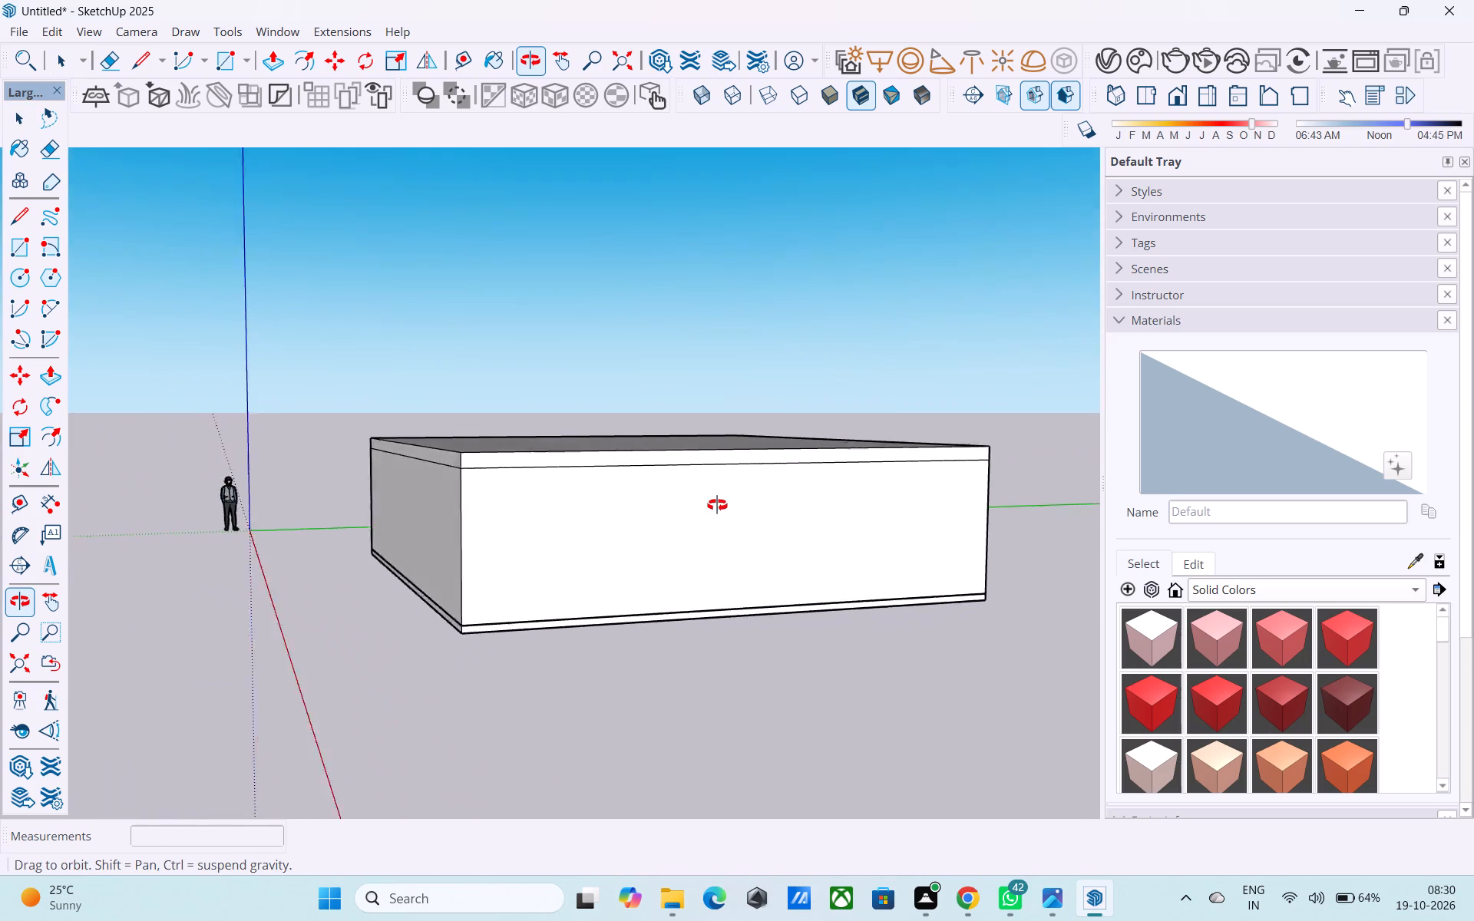
shift+middle_drag(717, 505, 796, 575)
middle_drag(570, 588, 603, 609)
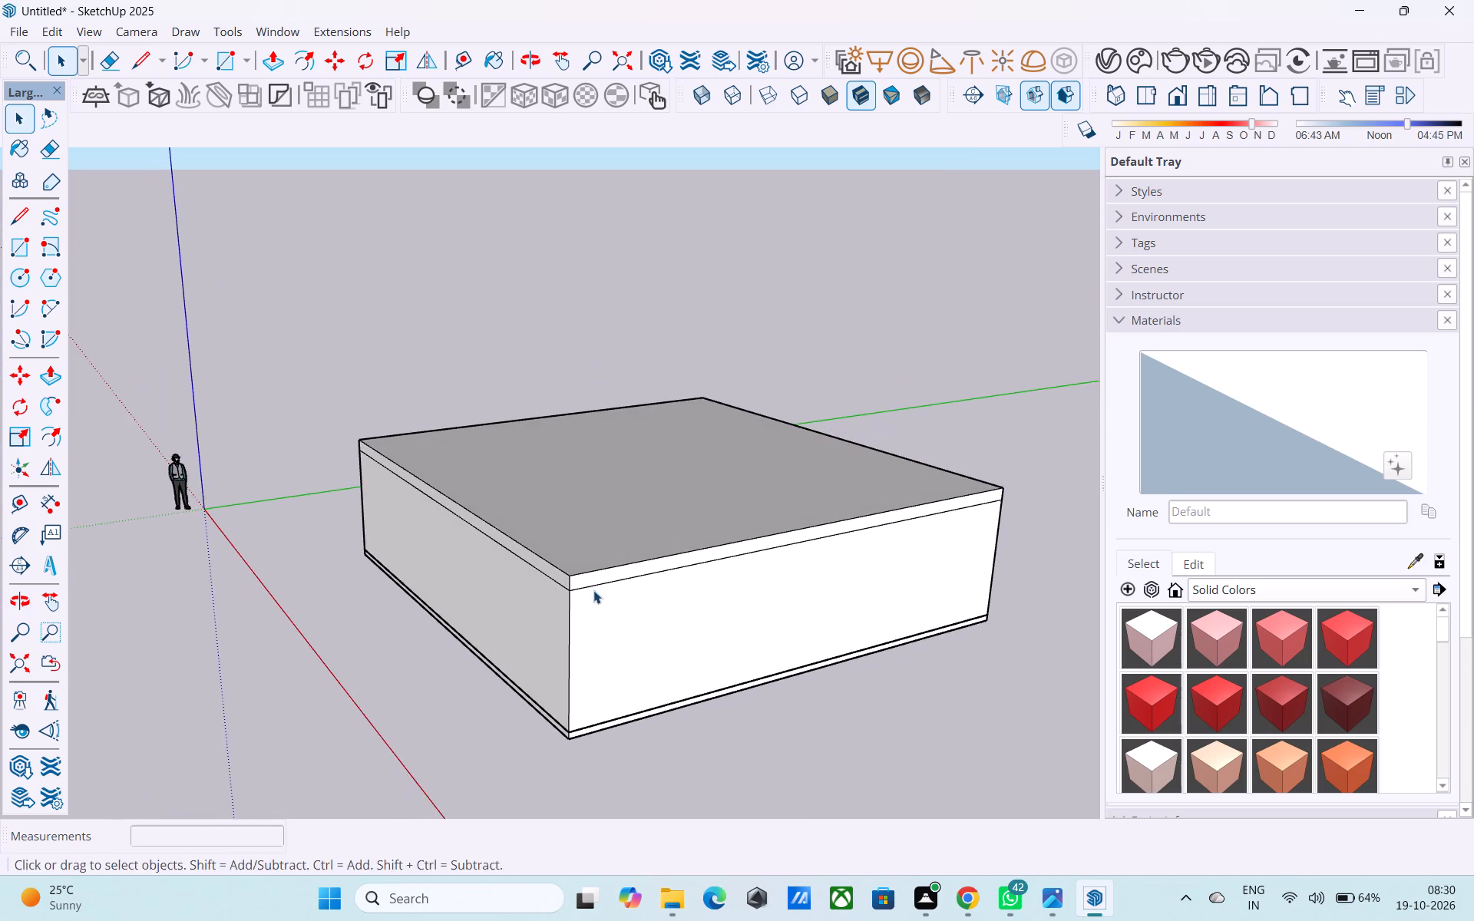
middle_drag(590, 585, 589, 565)
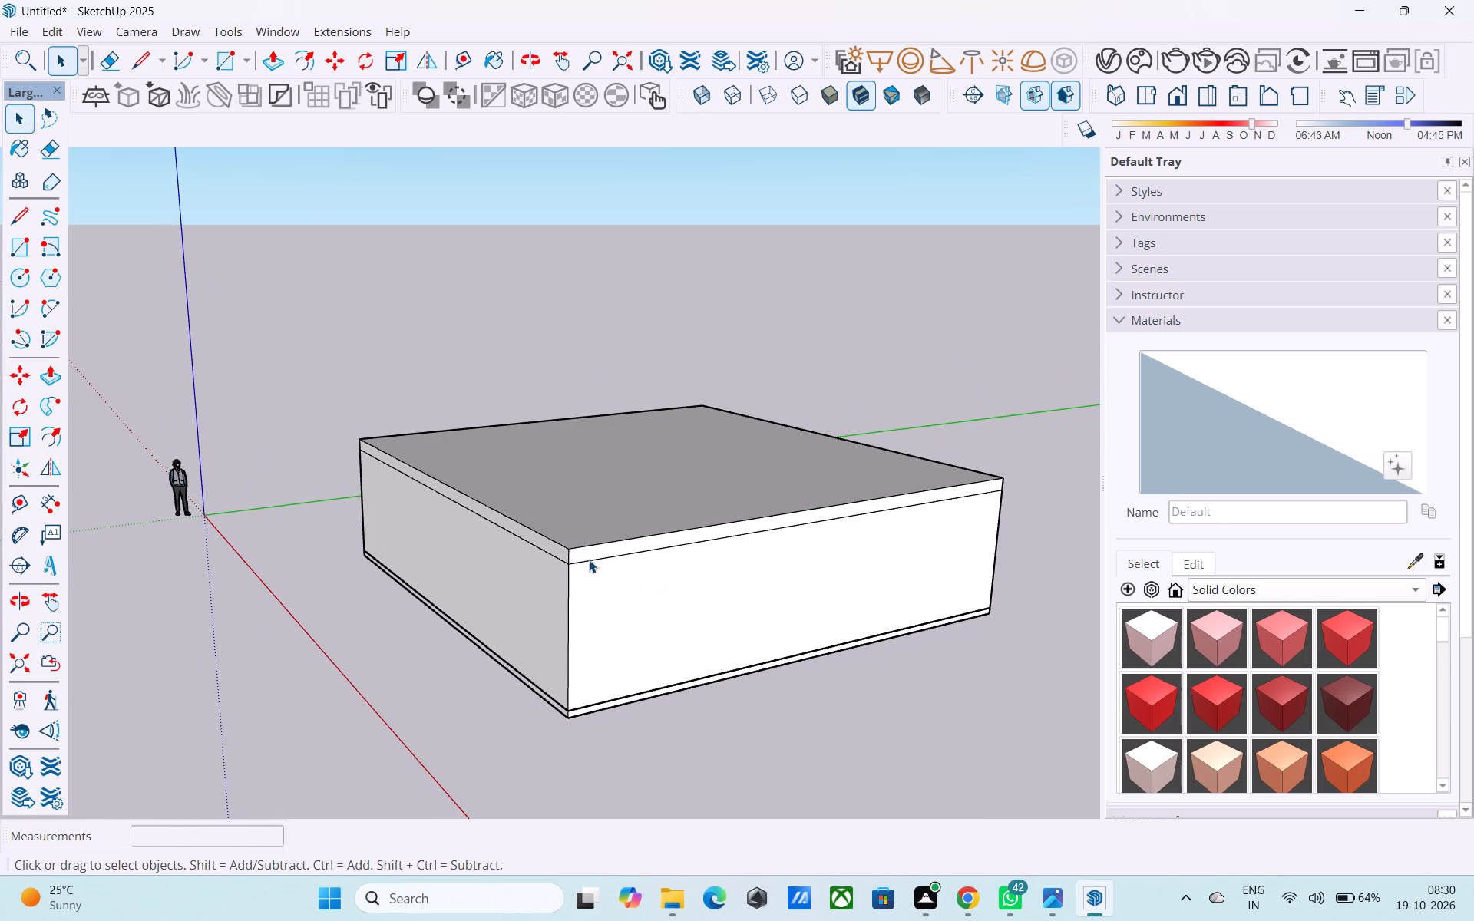
middle_drag(589, 560, 604, 656)
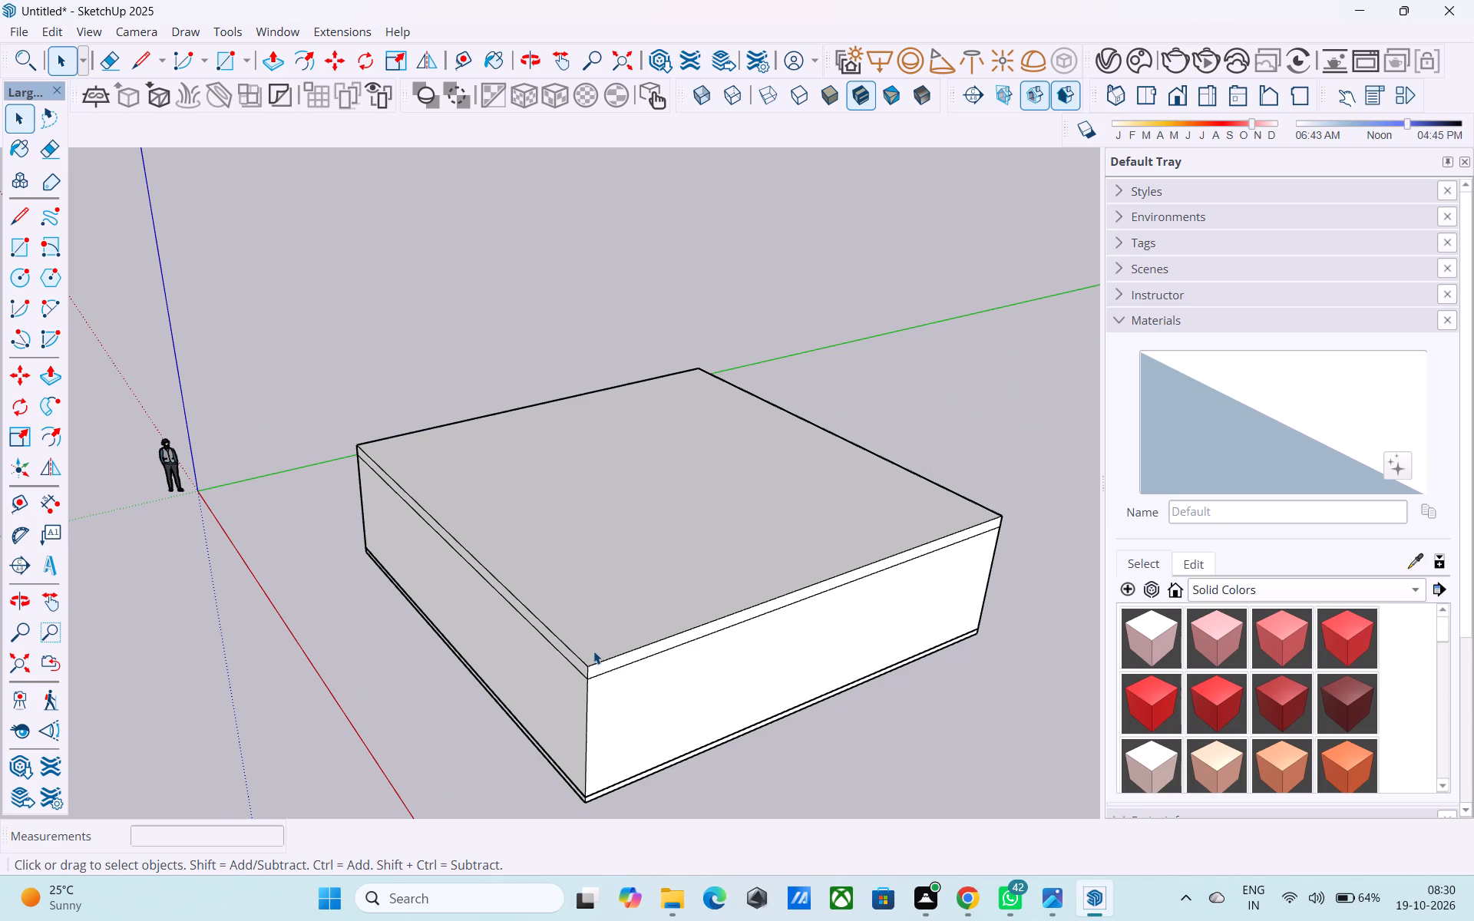
middle_drag(592, 644, 594, 520)
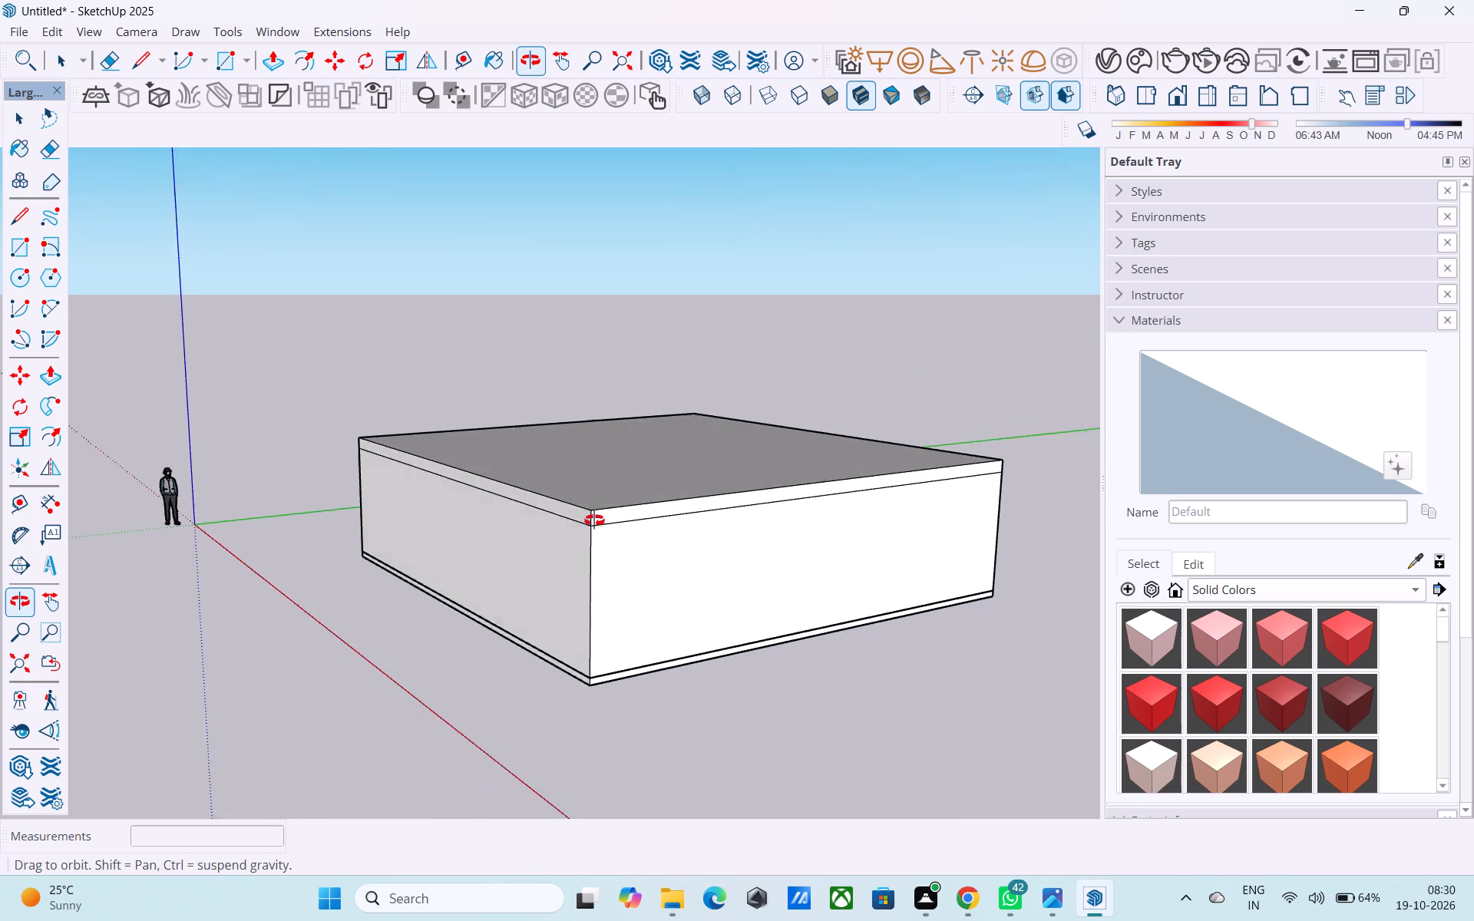
middle_drag(594, 520, 594, 518)
scroll(610, 340, up, 3)
middle_drag(606, 375, 498, 388)
middle_drag(637, 503, 479, 513)
middle_drag(603, 571, 465, 547)
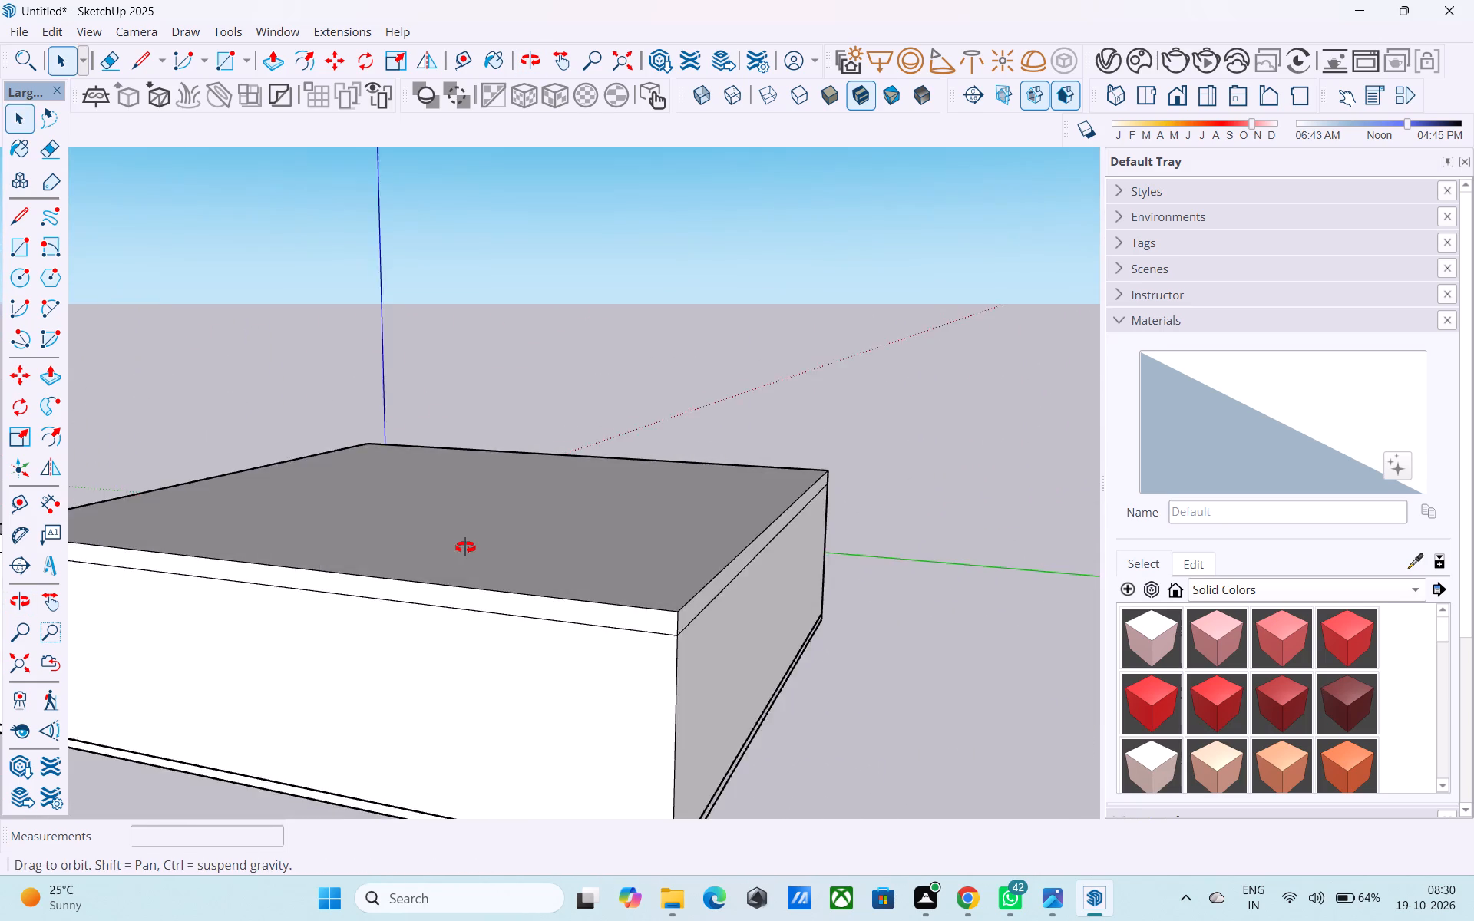
middle_drag(465, 547, 837, 598)
scroll(652, 562, up, 1)
middle_drag(673, 565, 666, 452)
middle_drag(777, 526, 611, 507)
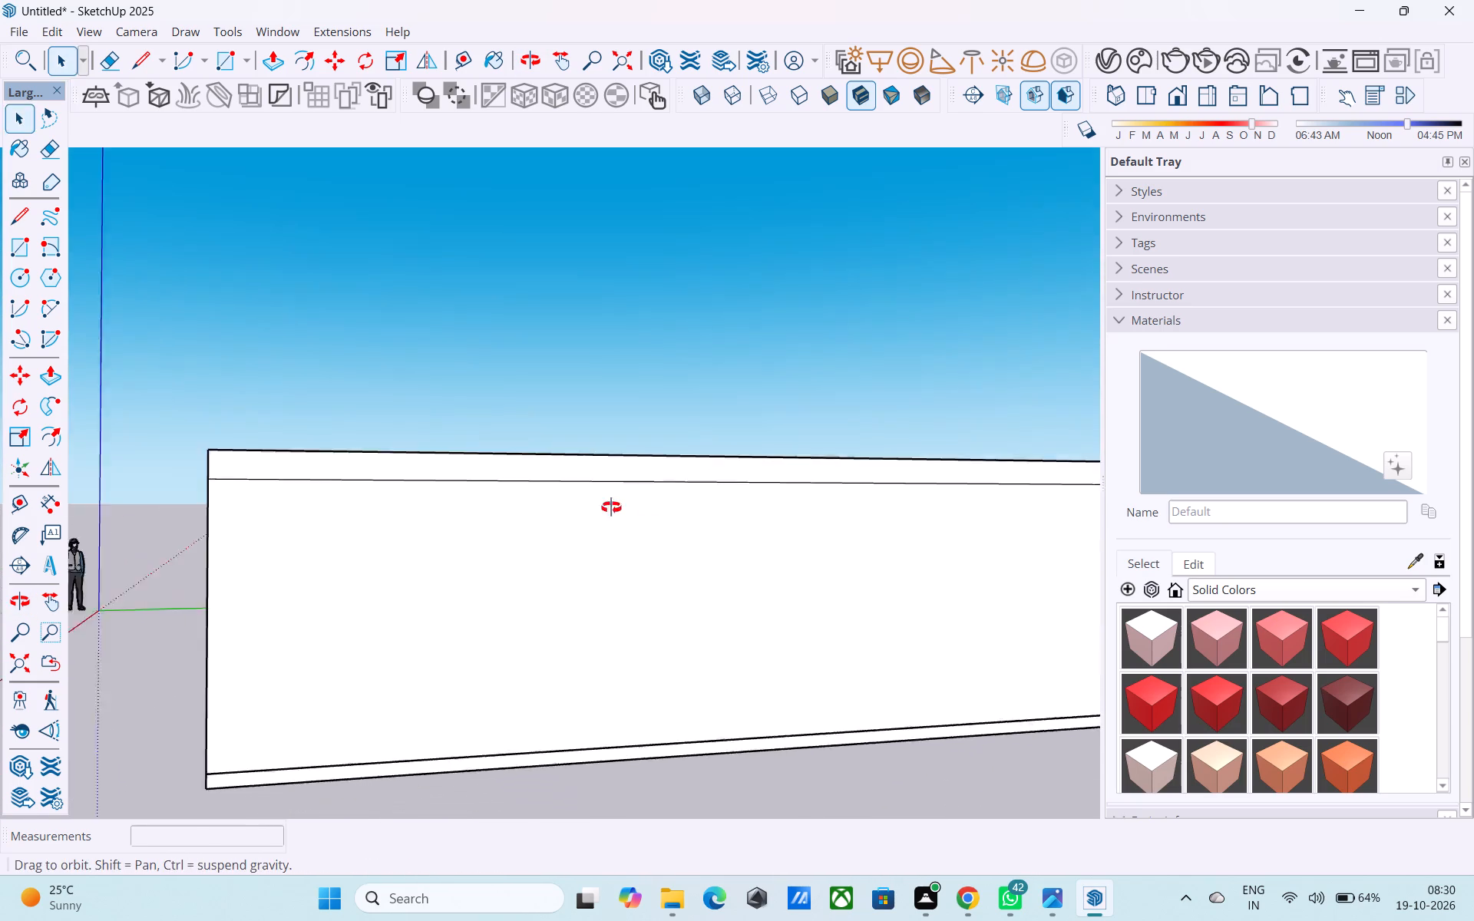
middle_drag(611, 507, 592, 514)
scroll(602, 529, down, 3)
middle_drag(606, 533, 483, 567)
middle_drag(731, 587, 405, 612)
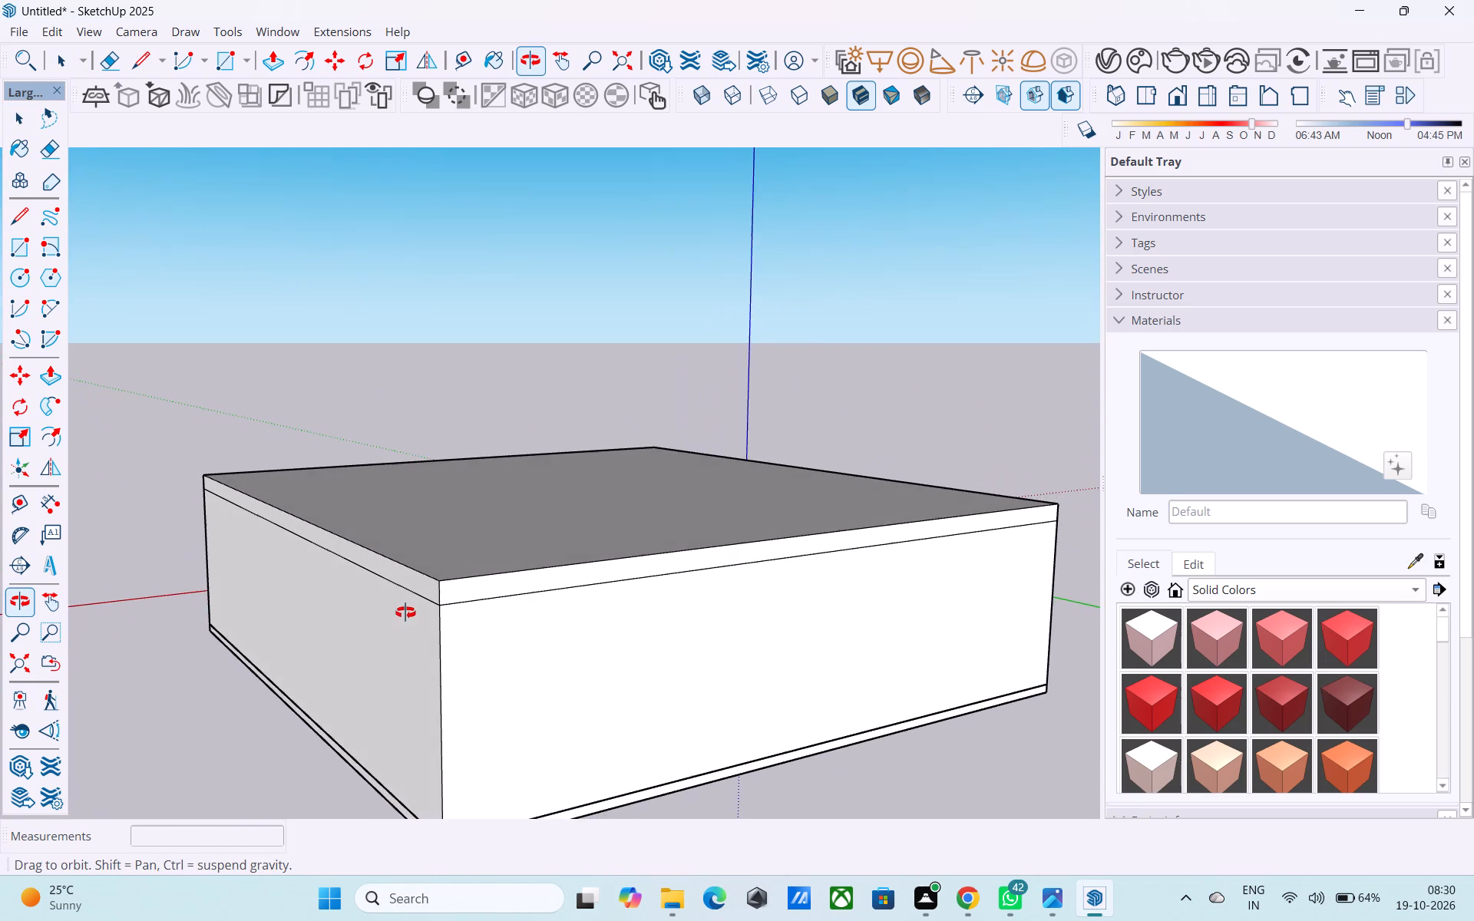
middle_drag(405, 612, 684, 551)
middle_drag(364, 544, 879, 586)
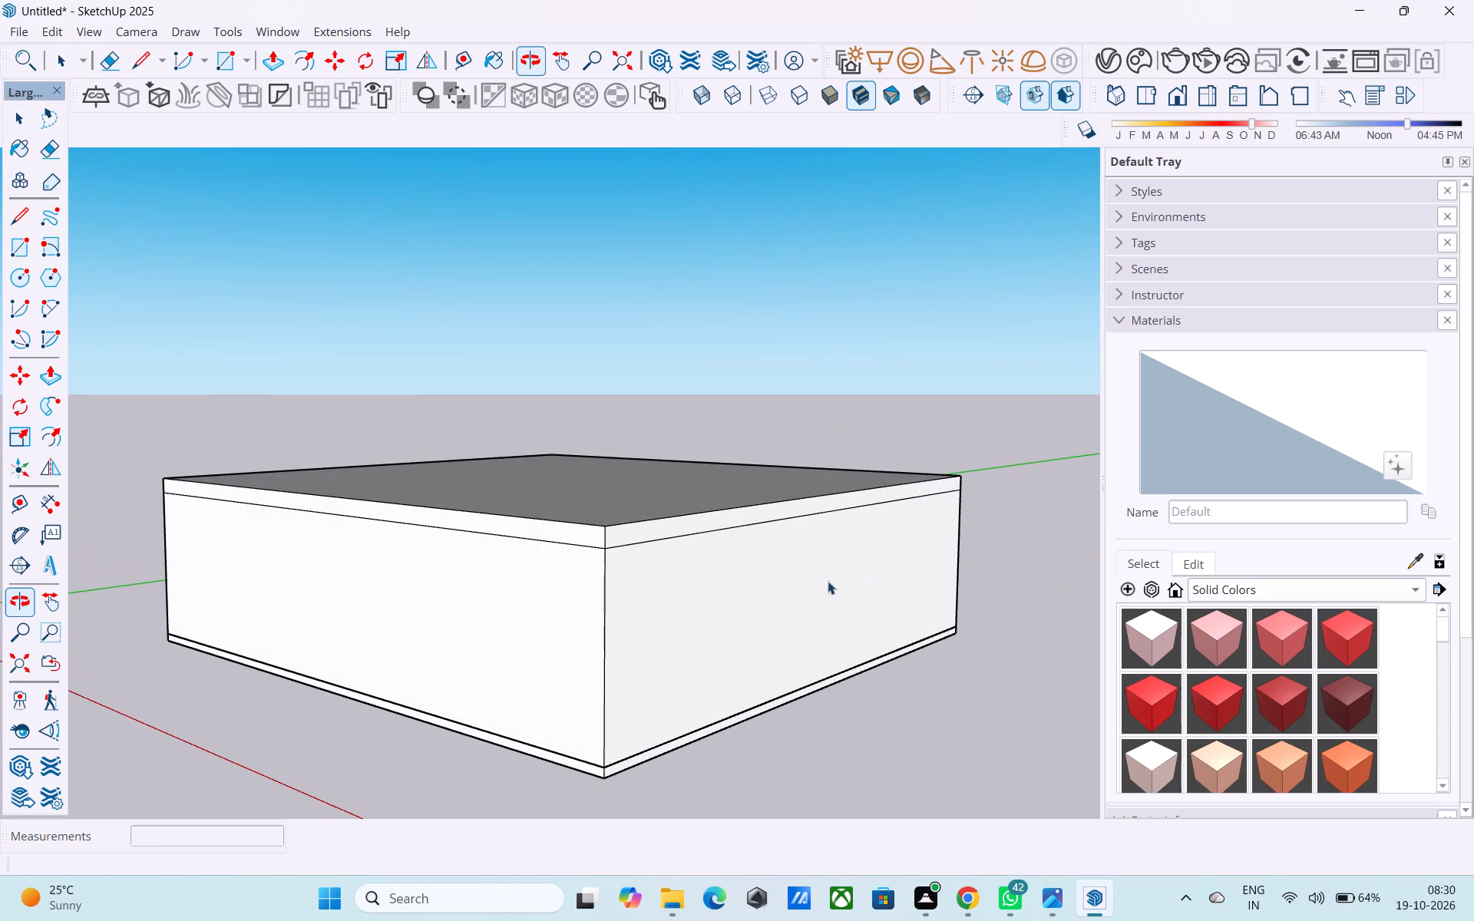
middle_drag(673, 360, 642, 750)
scroll(593, 303, down, 3)
middle_drag(587, 316, 566, 588)
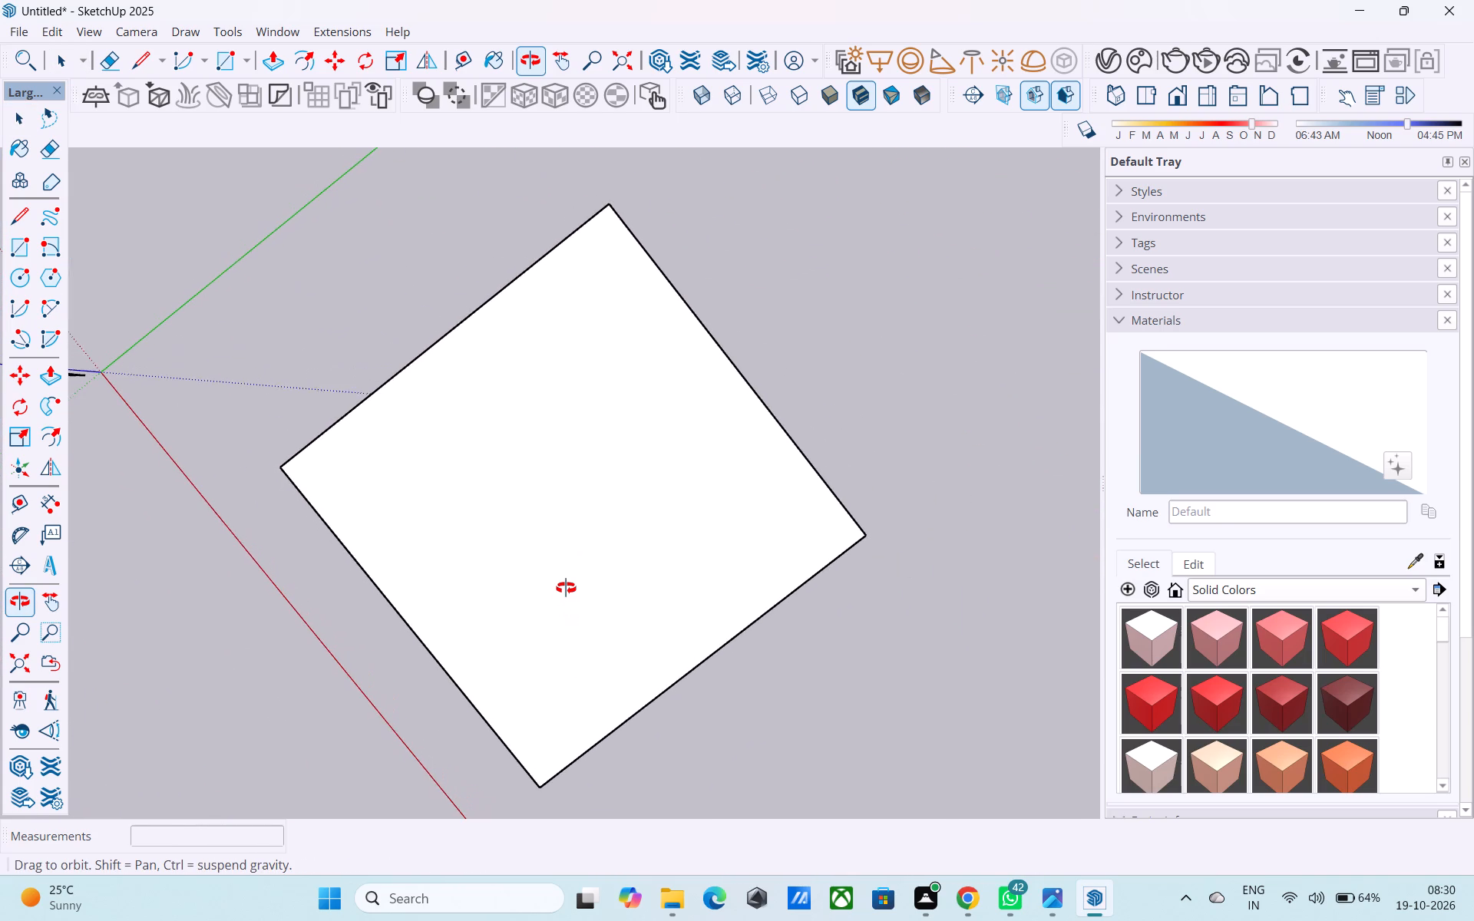
middle_drag(566, 588, 566, 586)
Narrow the camera's field of view to about 24 degrees, check the room with it, and return to selecting.
click(54, 734)
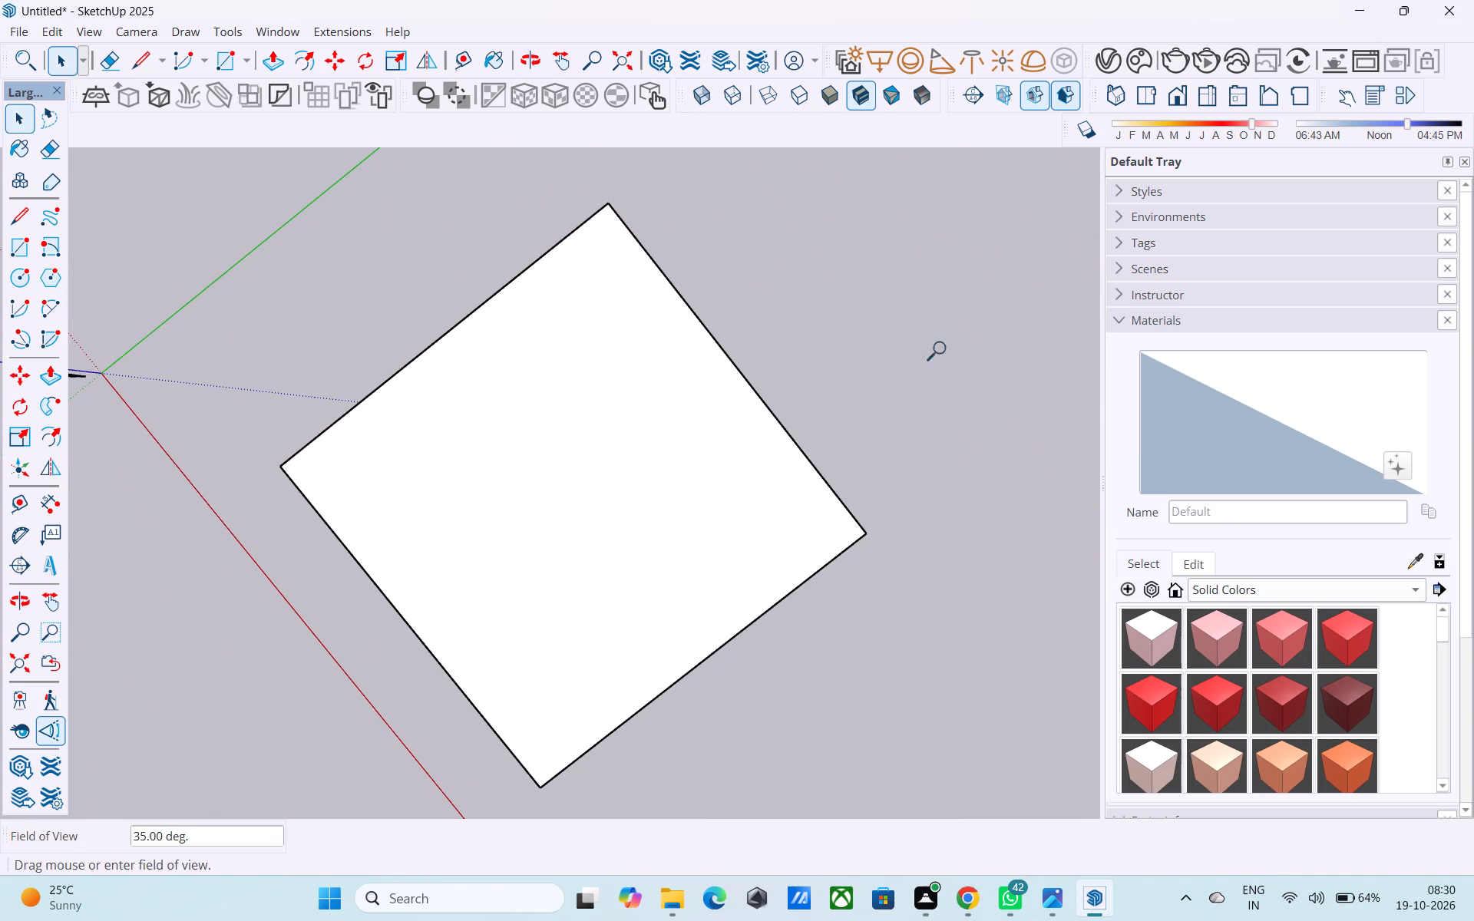
drag(954, 338, 905, 395)
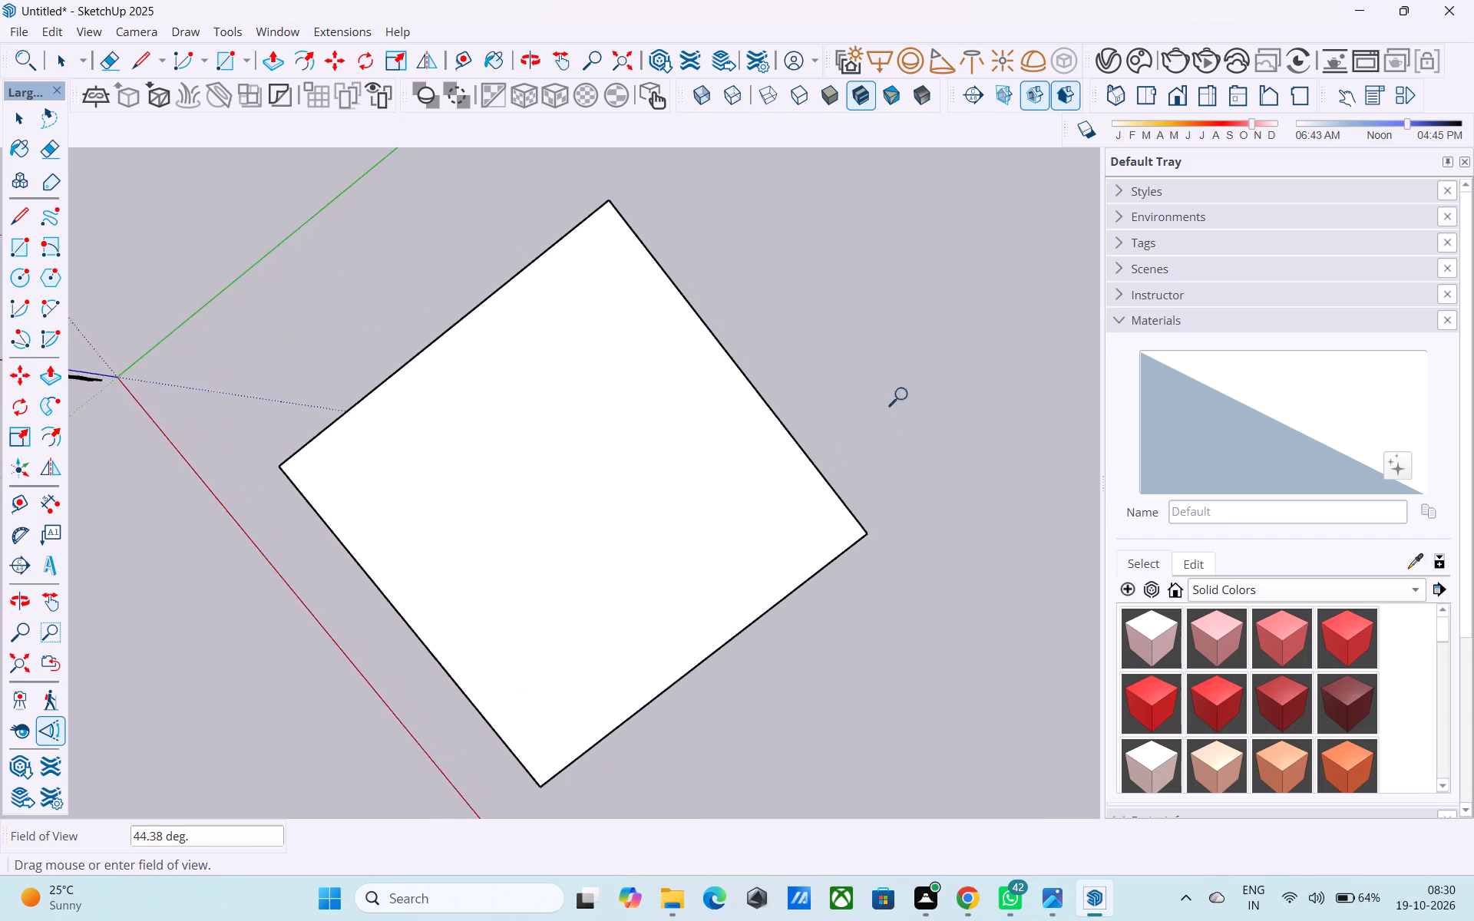
drag(905, 395, 957, 282)
middle_drag(772, 628, 456, 127)
scroll(509, 296, down, 3)
middle_drag(559, 450, 637, 359)
drag(573, 302, 640, 349)
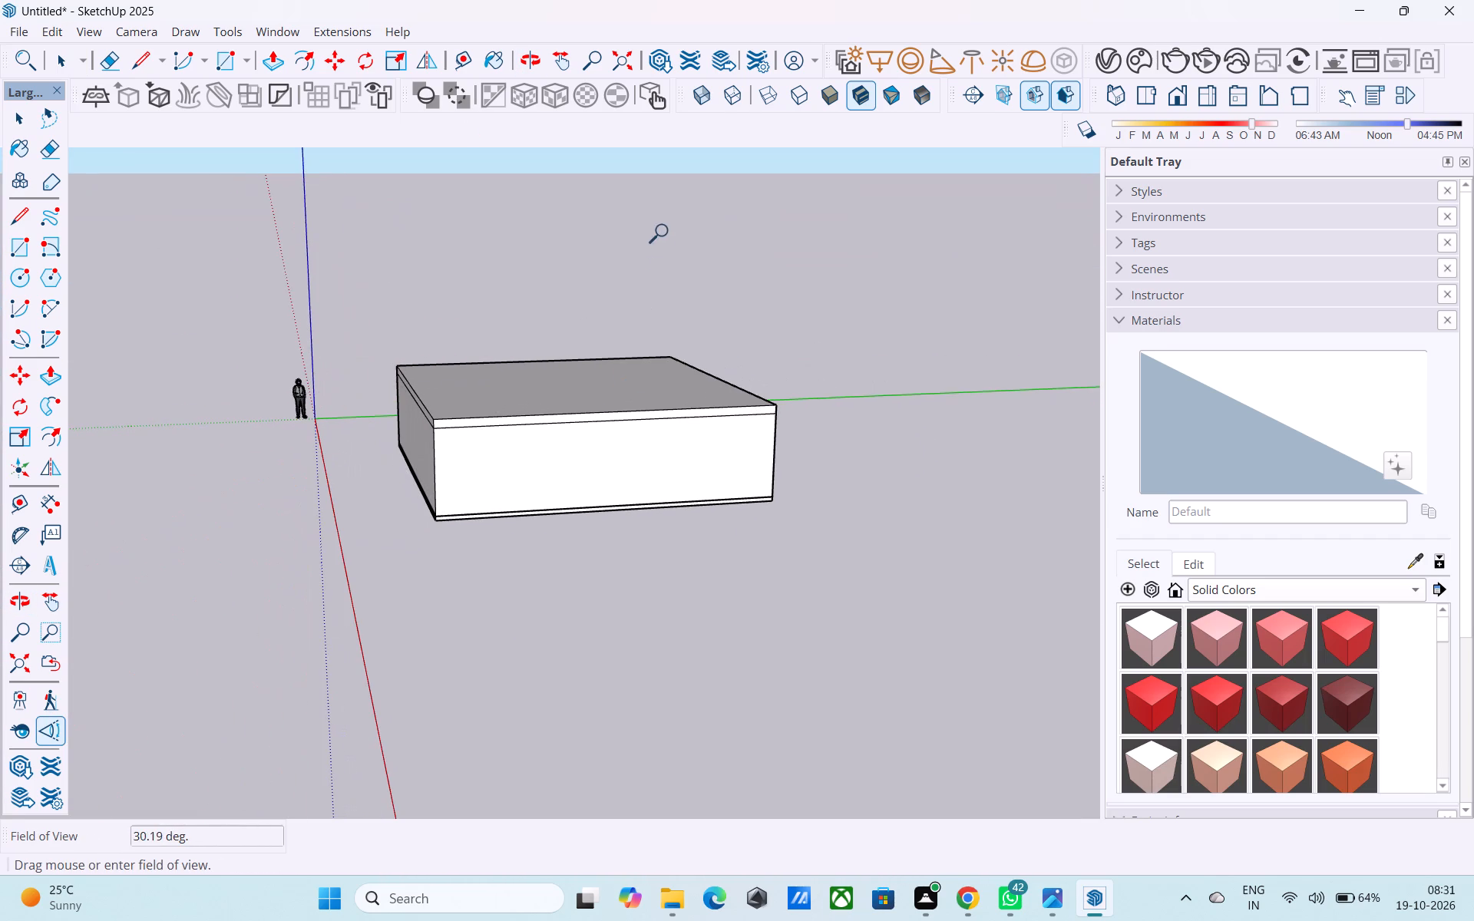
drag(587, 565, 627, 489)
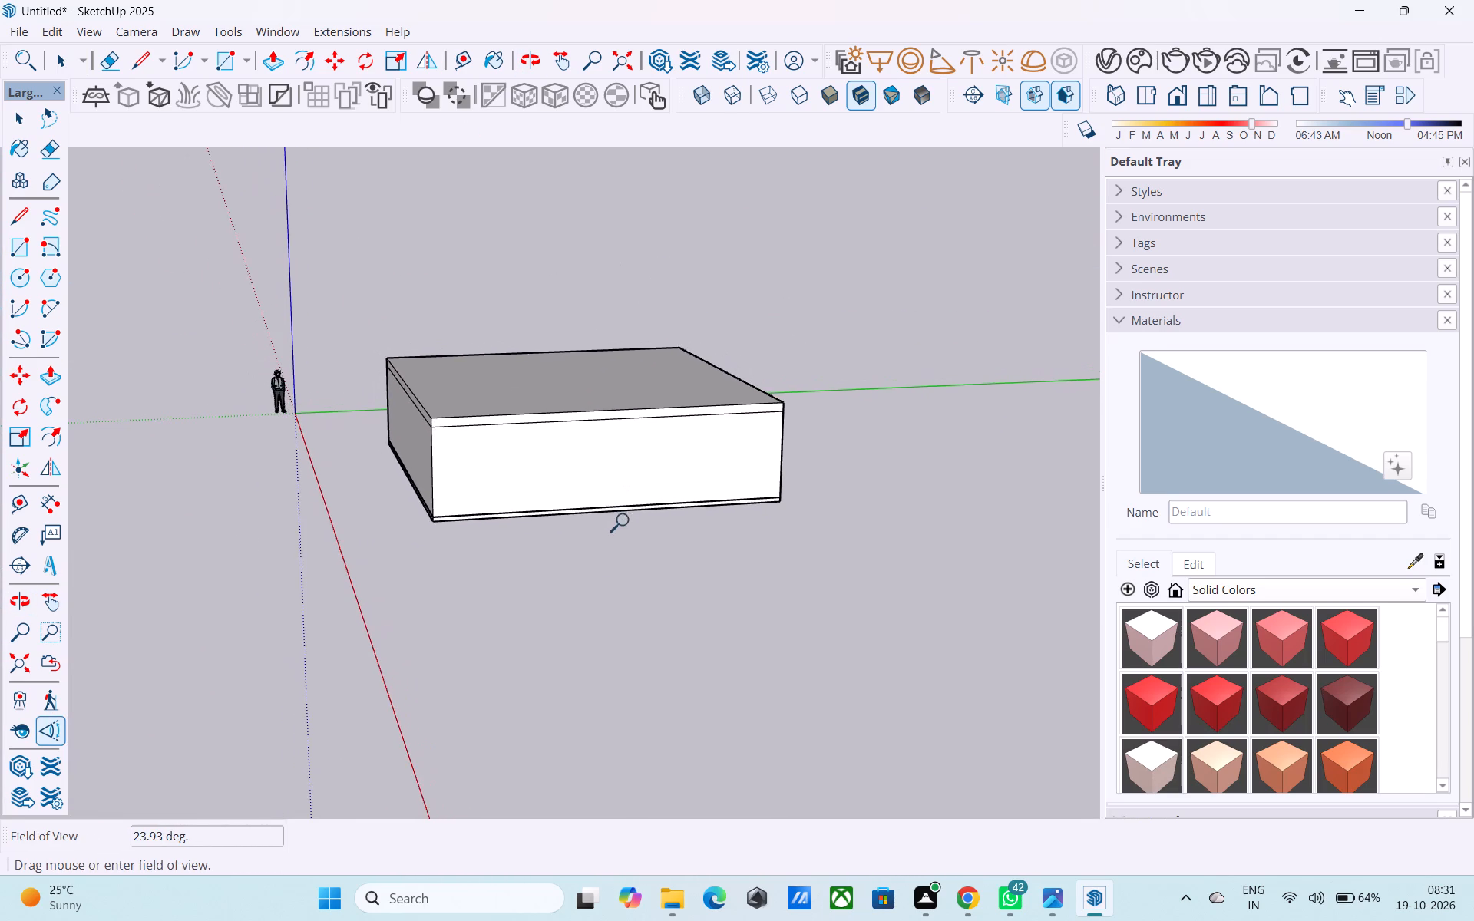
middle_drag(624, 520, 452, 546)
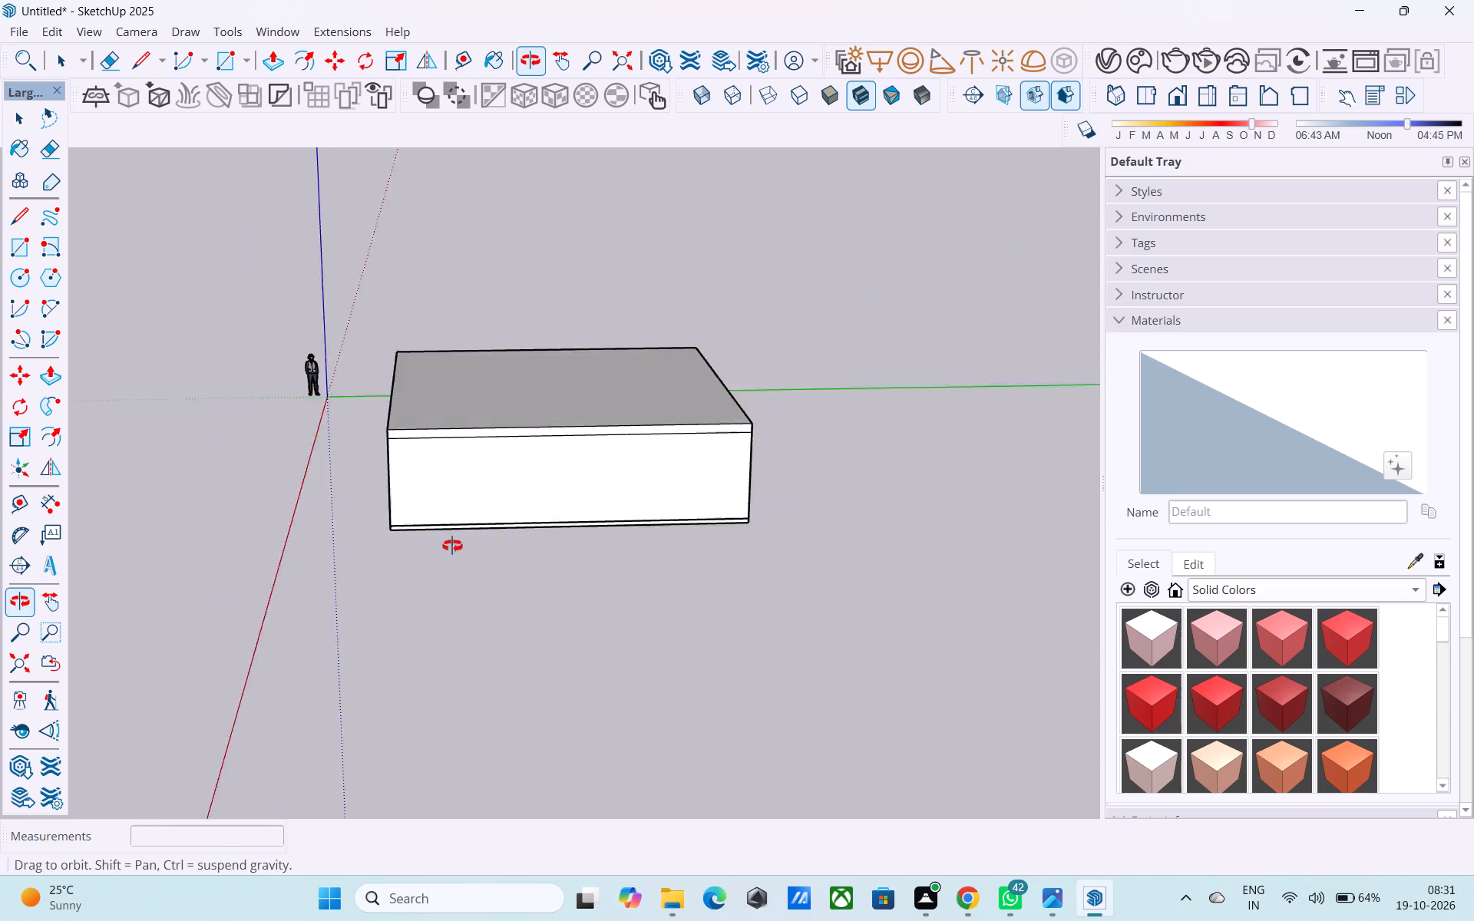
middle_drag(452, 546, 399, 554)
middle_drag(807, 418, 1304, 246)
scroll(868, 210, up, 4)
middle_drag(848, 262, 598, 540)
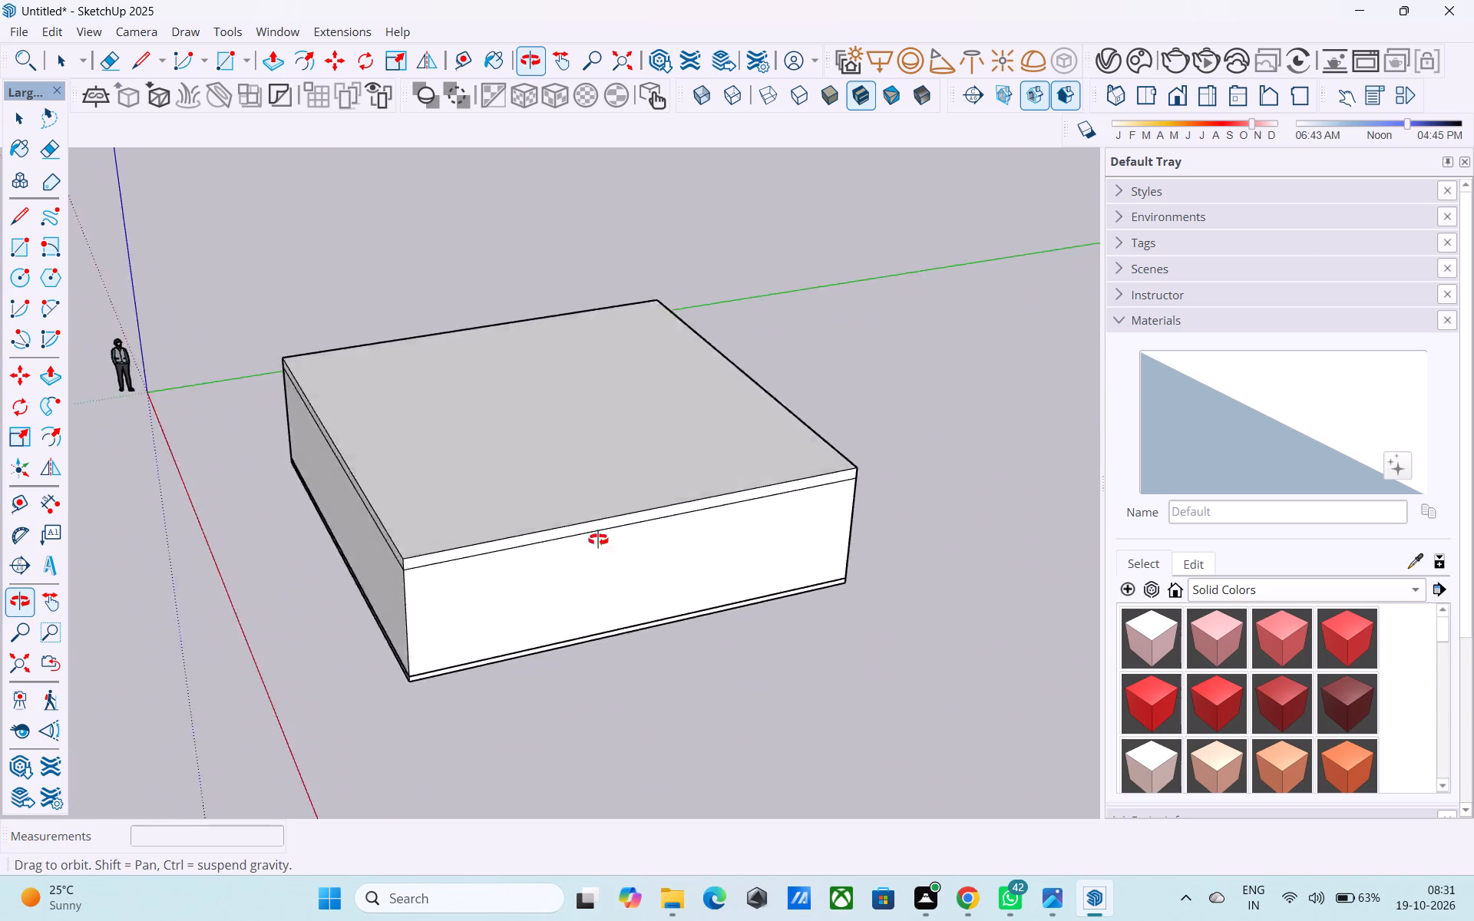
middle_drag(598, 540, 583, 514)
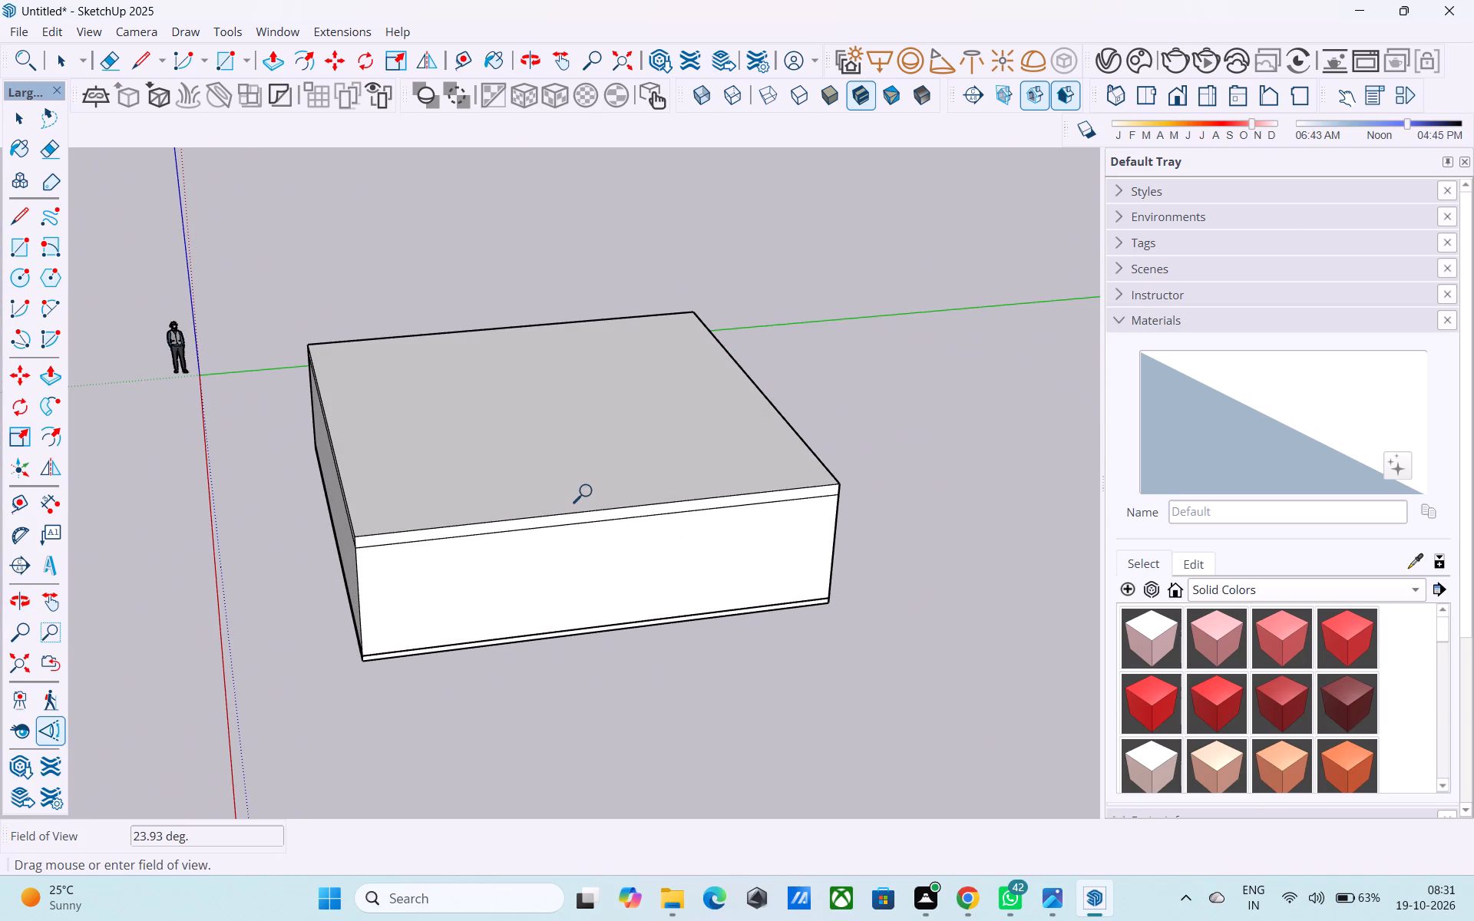
key(space)
Position the camera on the ground outside the room at 5' 6" eye height and look around from there.
middle_drag(529, 498, 550, 556)
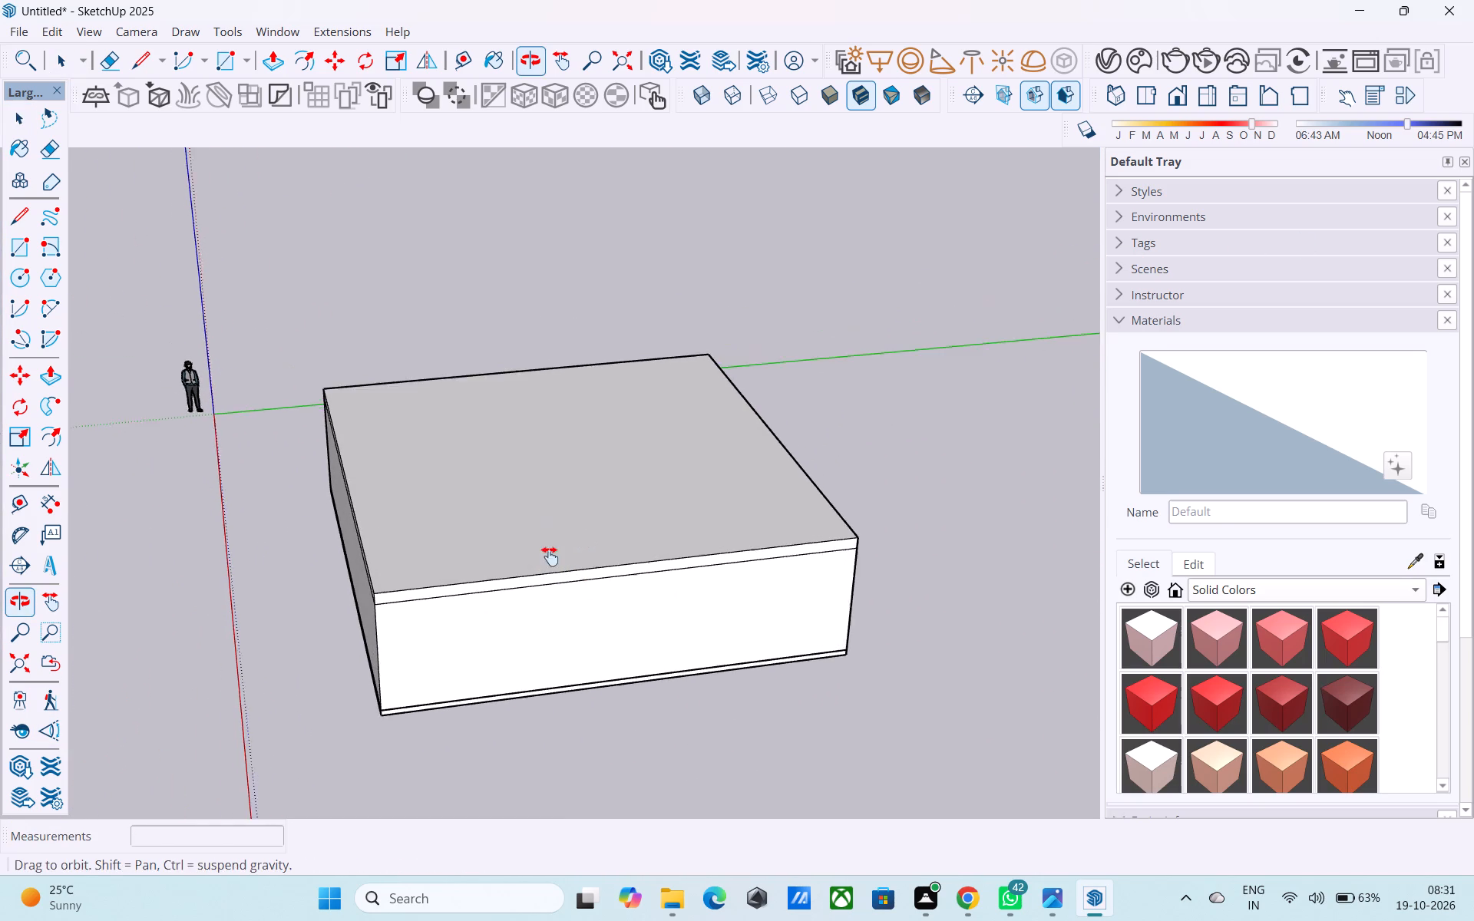
middle_drag(550, 556, 699, 477)
scroll(553, 543, up, 5)
shift+middle_drag(553, 541, 520, 495)
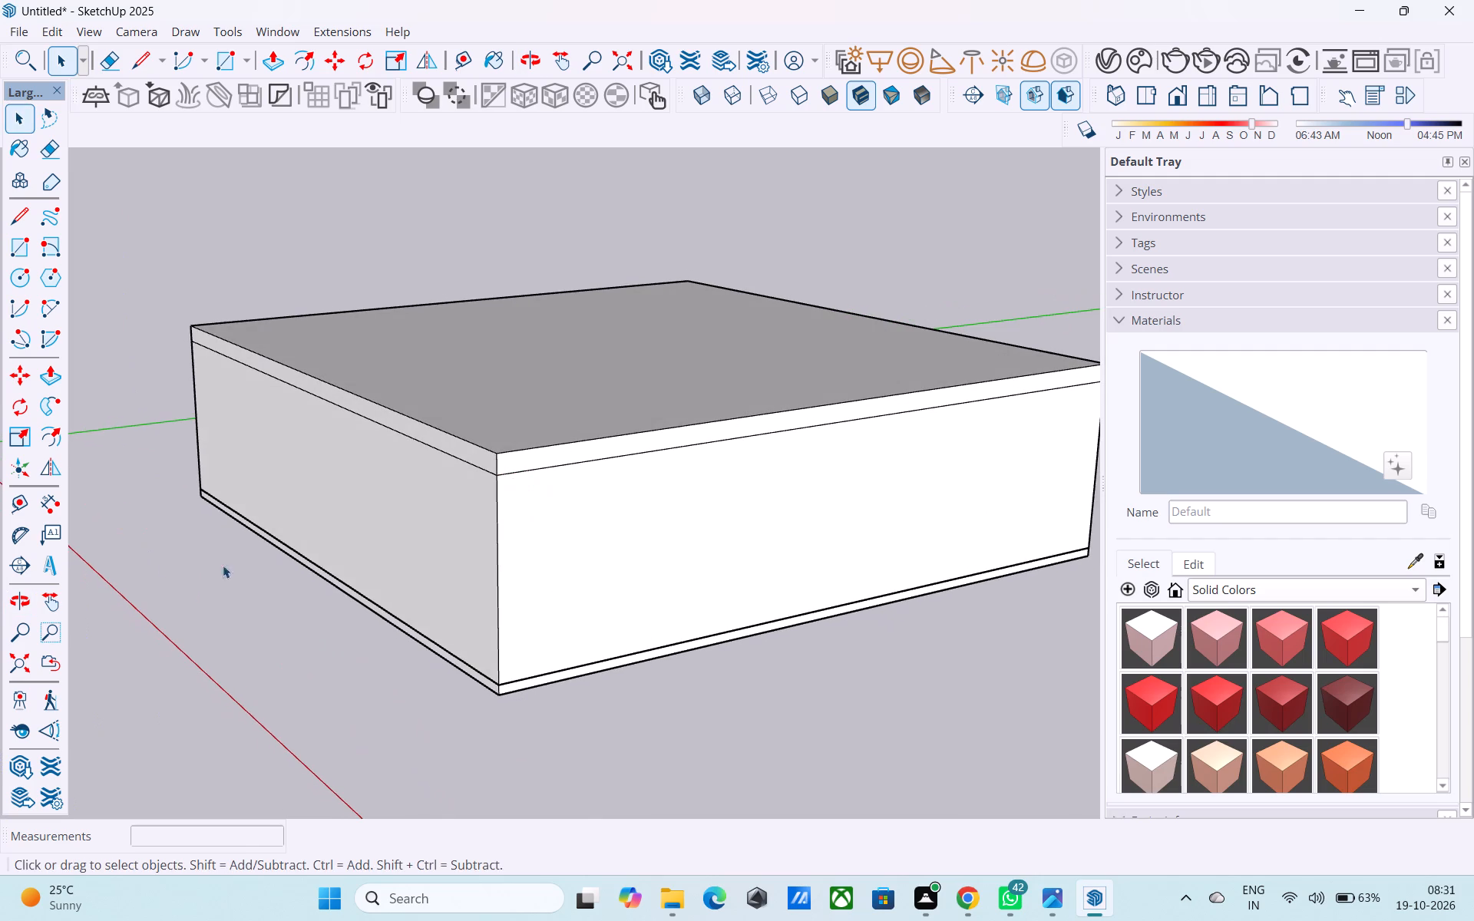
click(32, 692)
scroll(792, 422, down, 4)
middle_drag(792, 422, 774, 422)
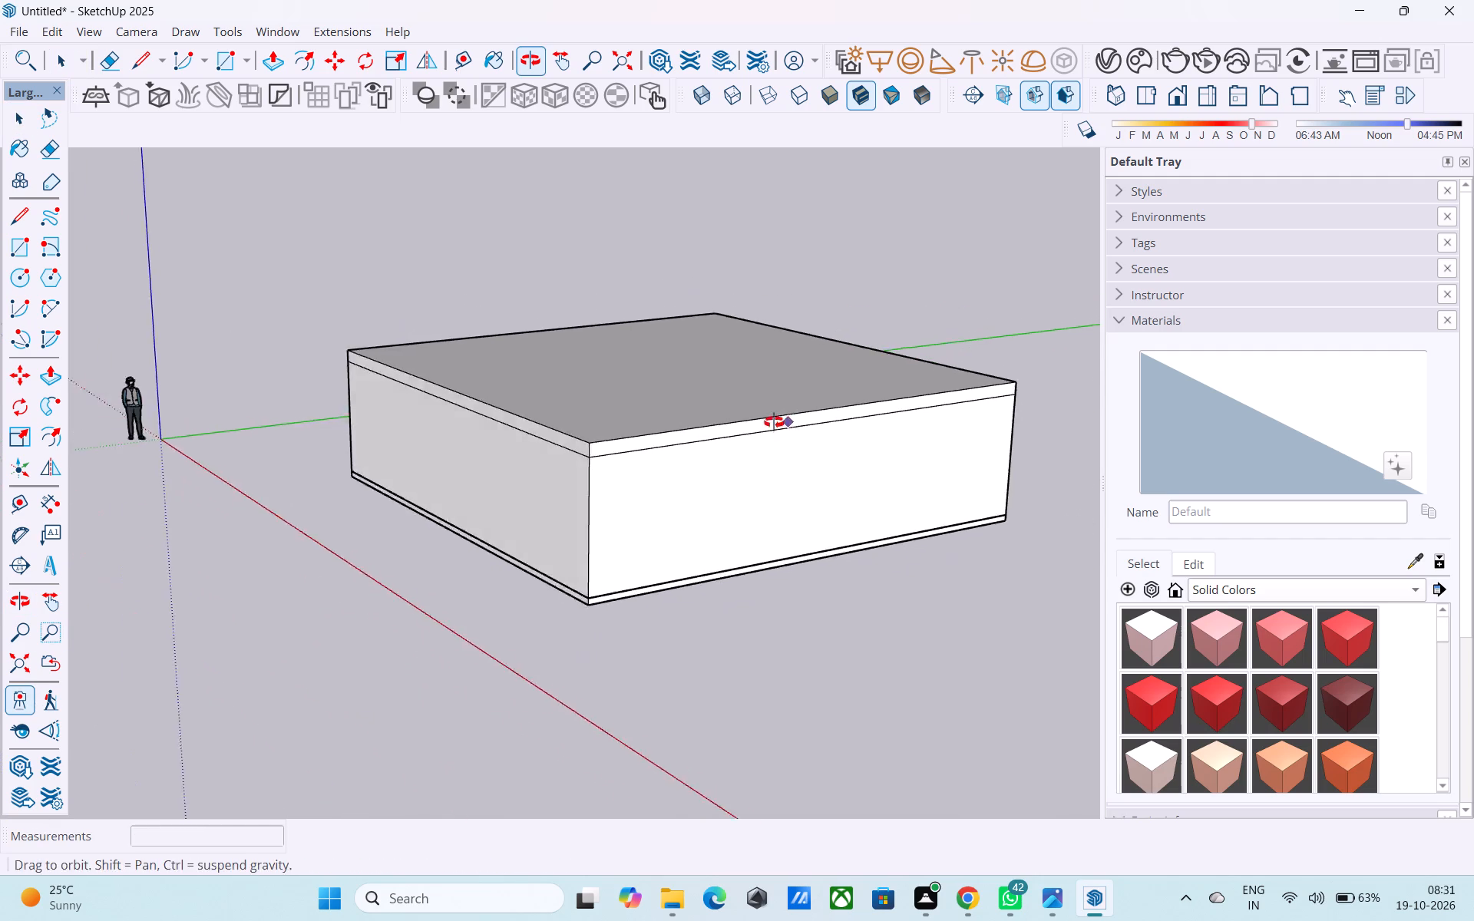
middle_drag(774, 422, 680, 426)
scroll(671, 411, down, 8)
click(719, 697)
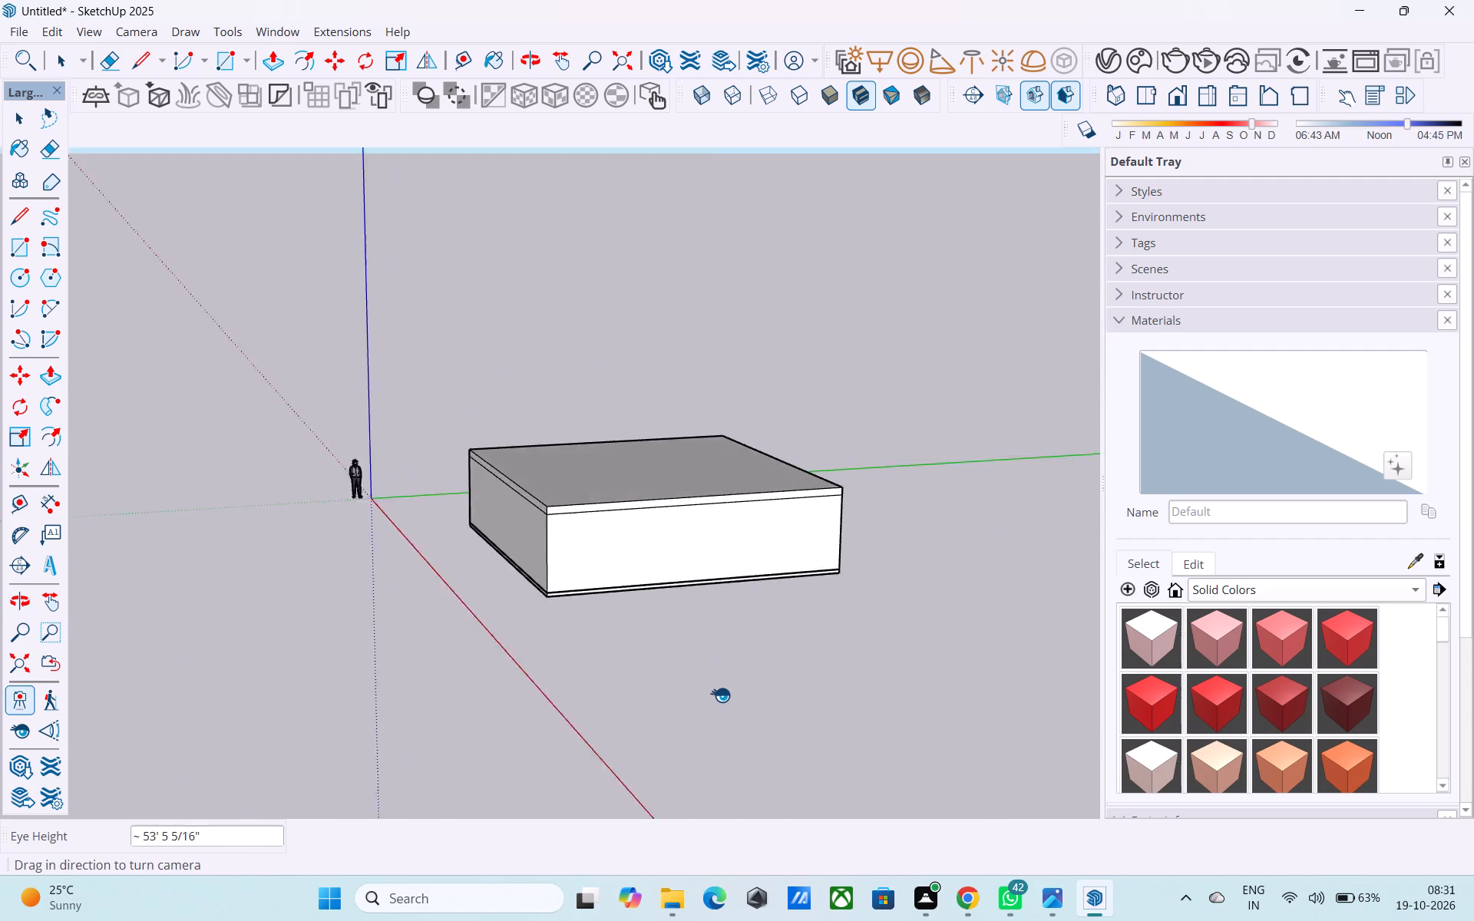
drag(830, 487, 438, 492)
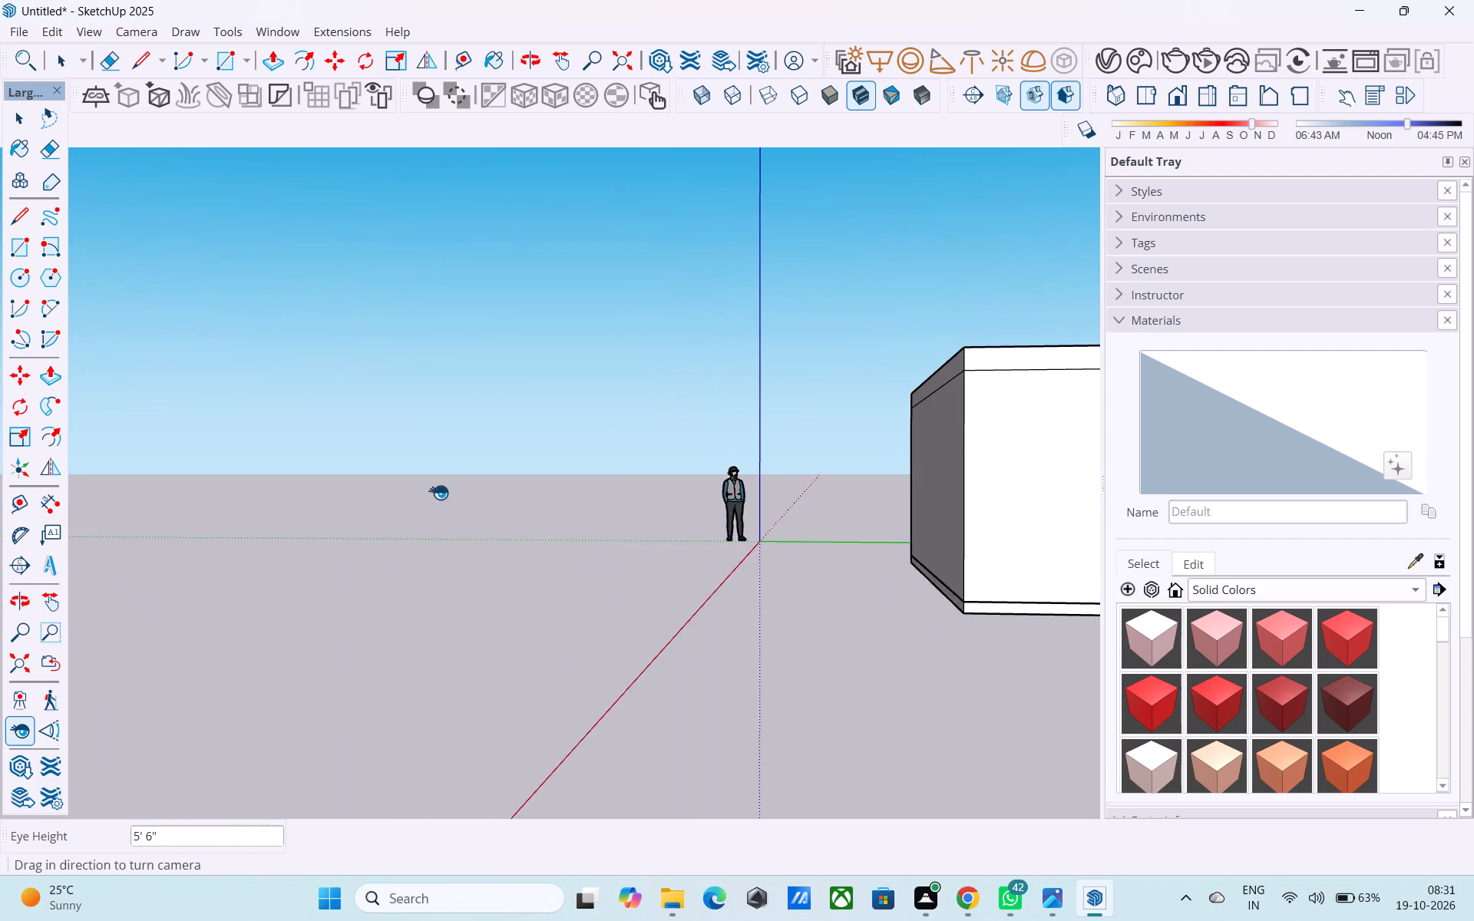
drag(438, 492, 968, 440)
drag(631, 484, 497, 373)
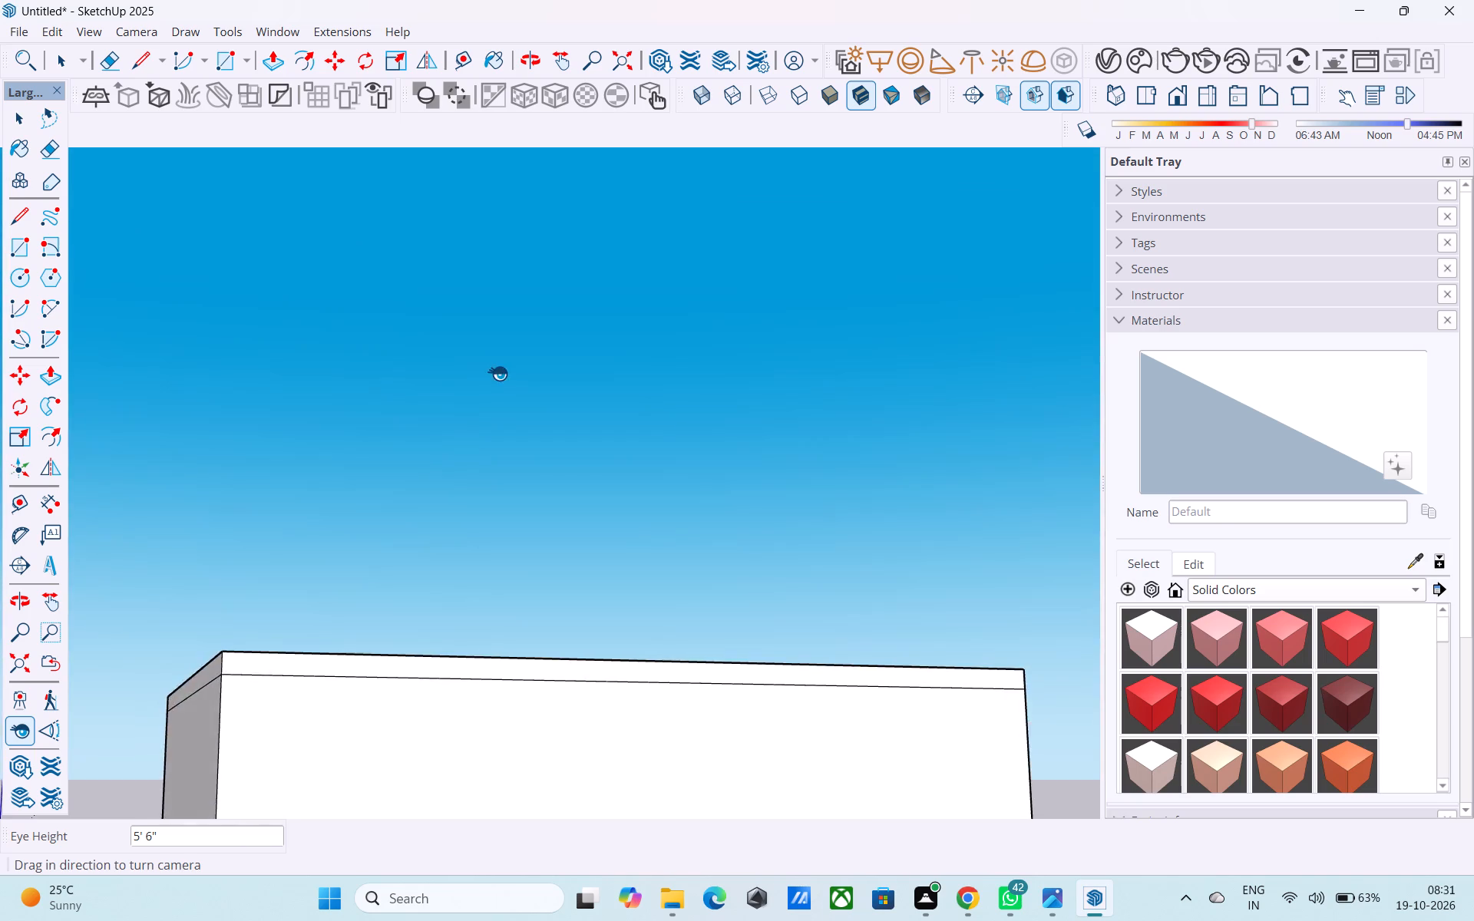
drag(497, 373, 458, 610)
Reposition the camera on the ground nearer the room at 5' 6" eye height and look around again.
click(55, 695)
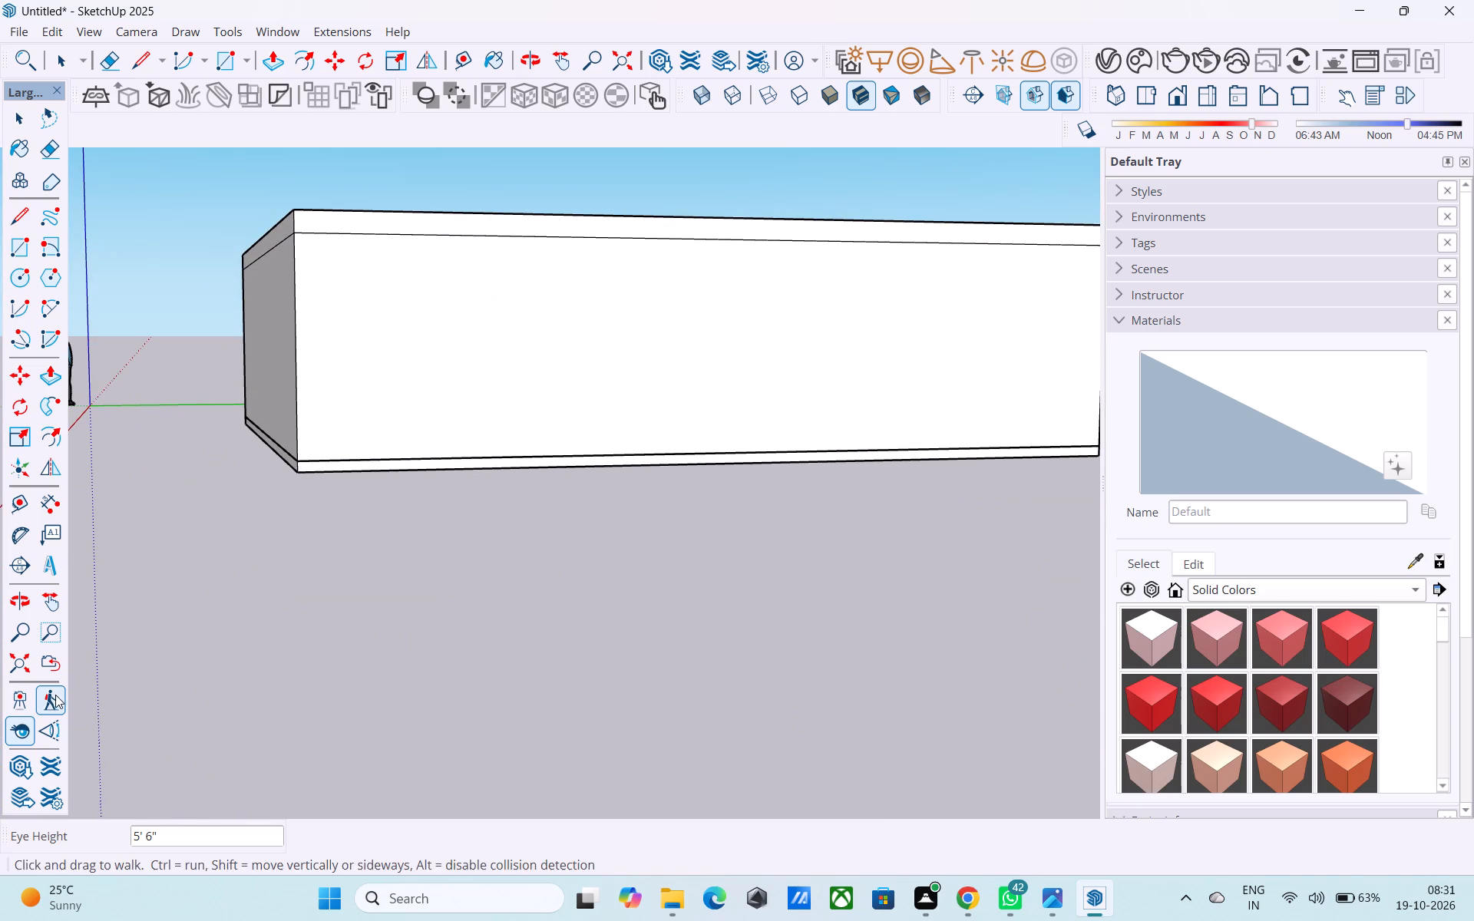
click(26, 705)
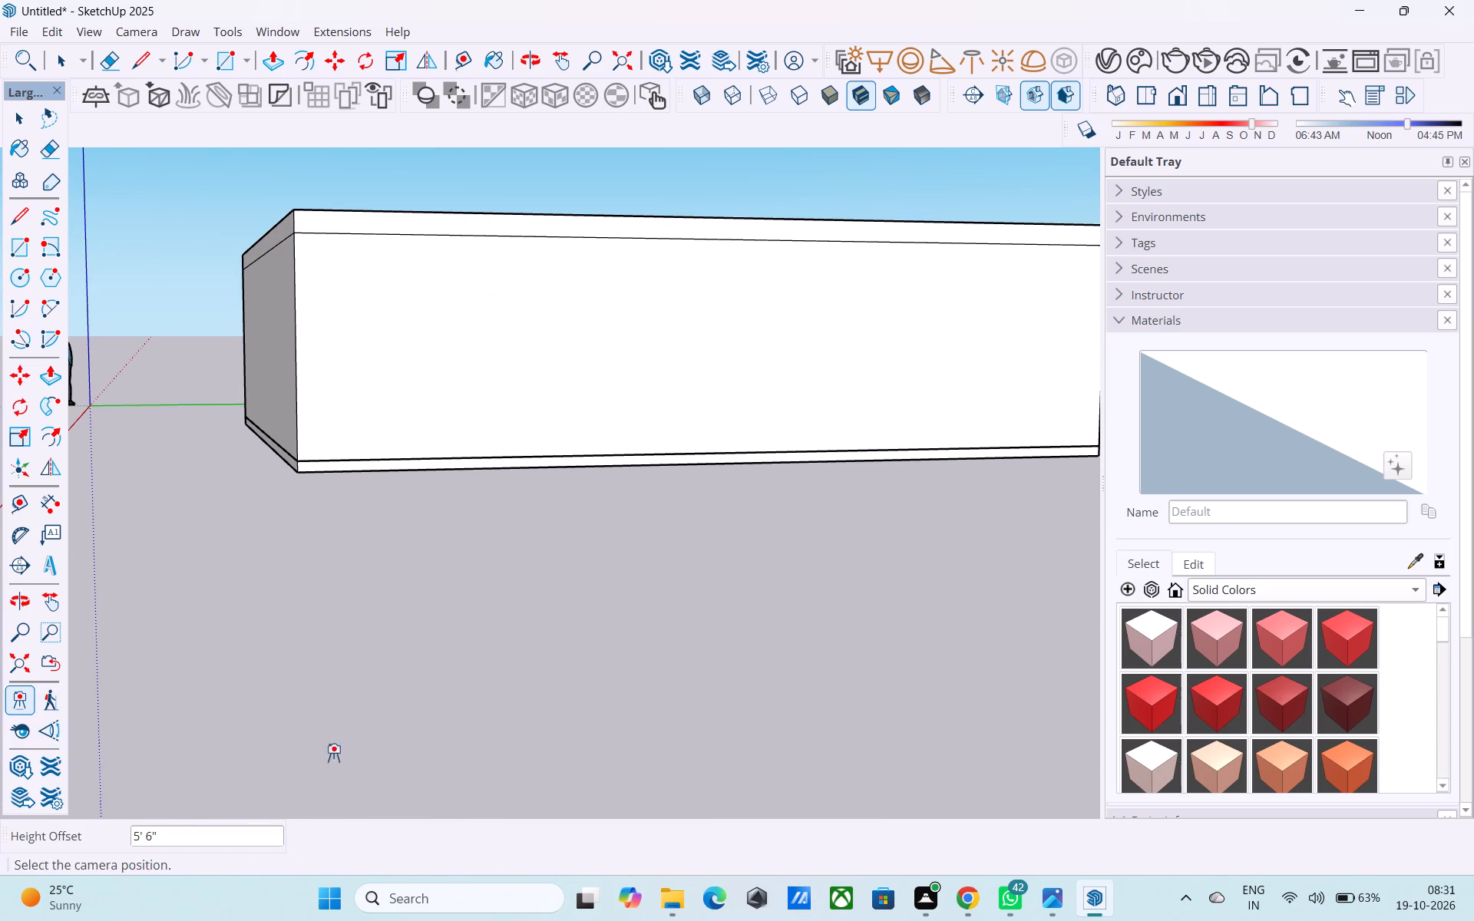
click(361, 748)
drag(362, 746, 400, 653)
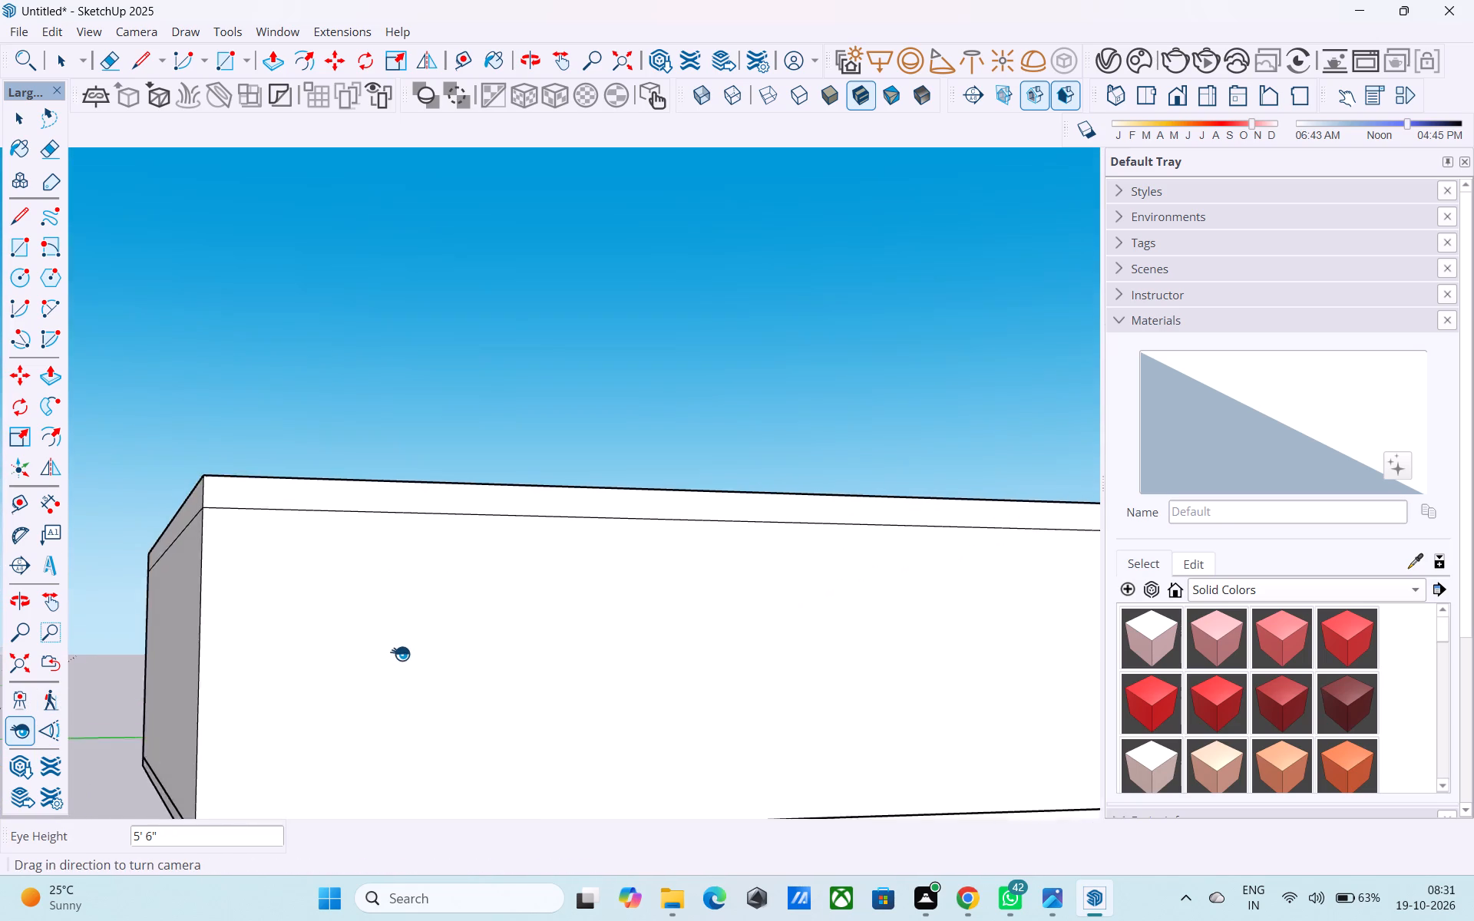
drag(400, 653, 293, 697)
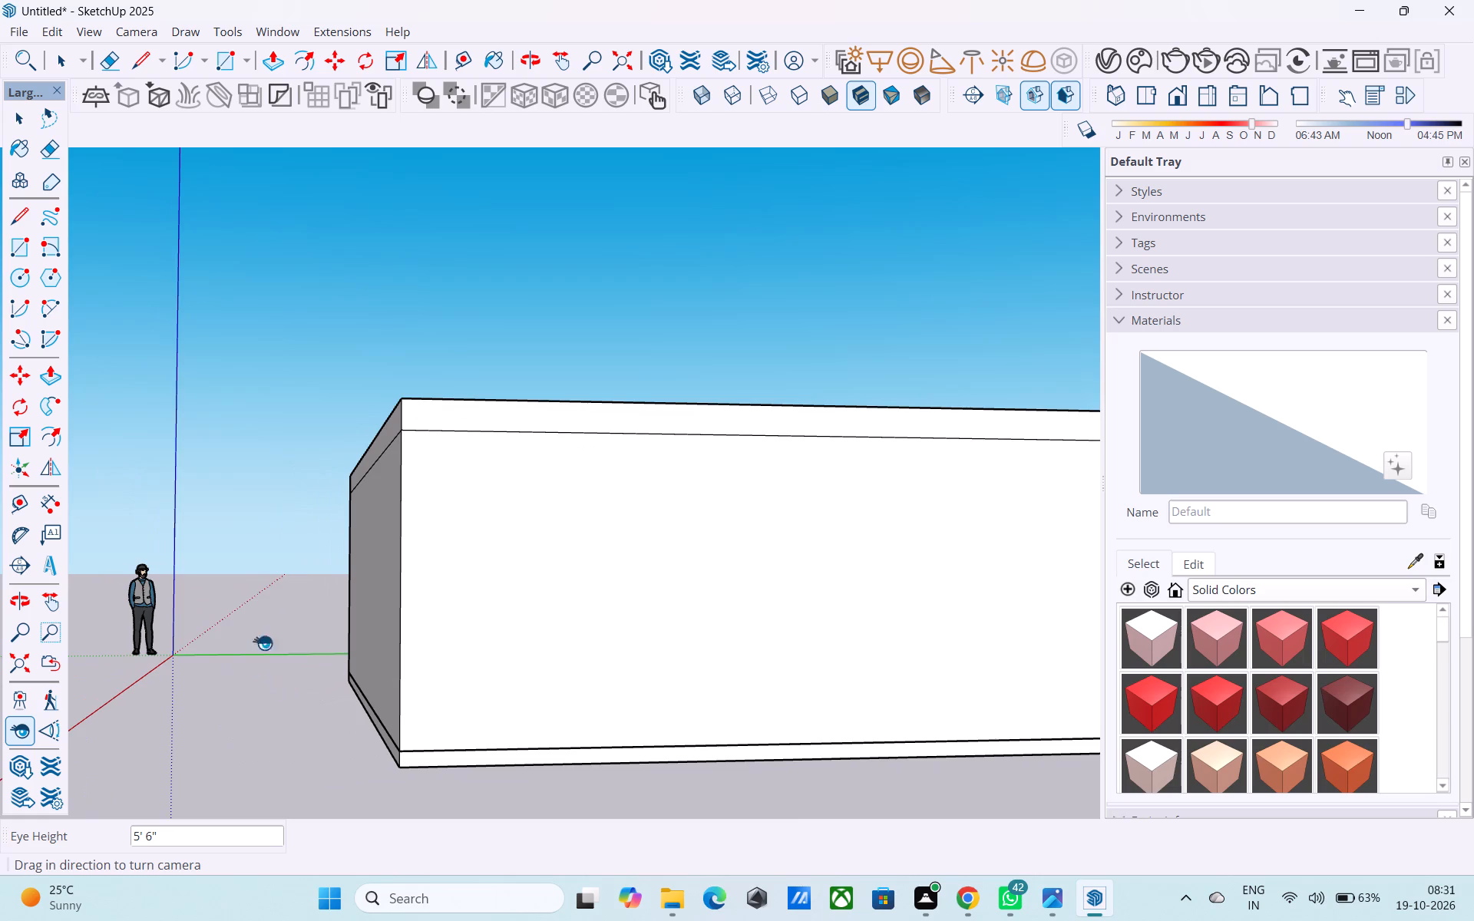
drag(269, 620, 915, 682)
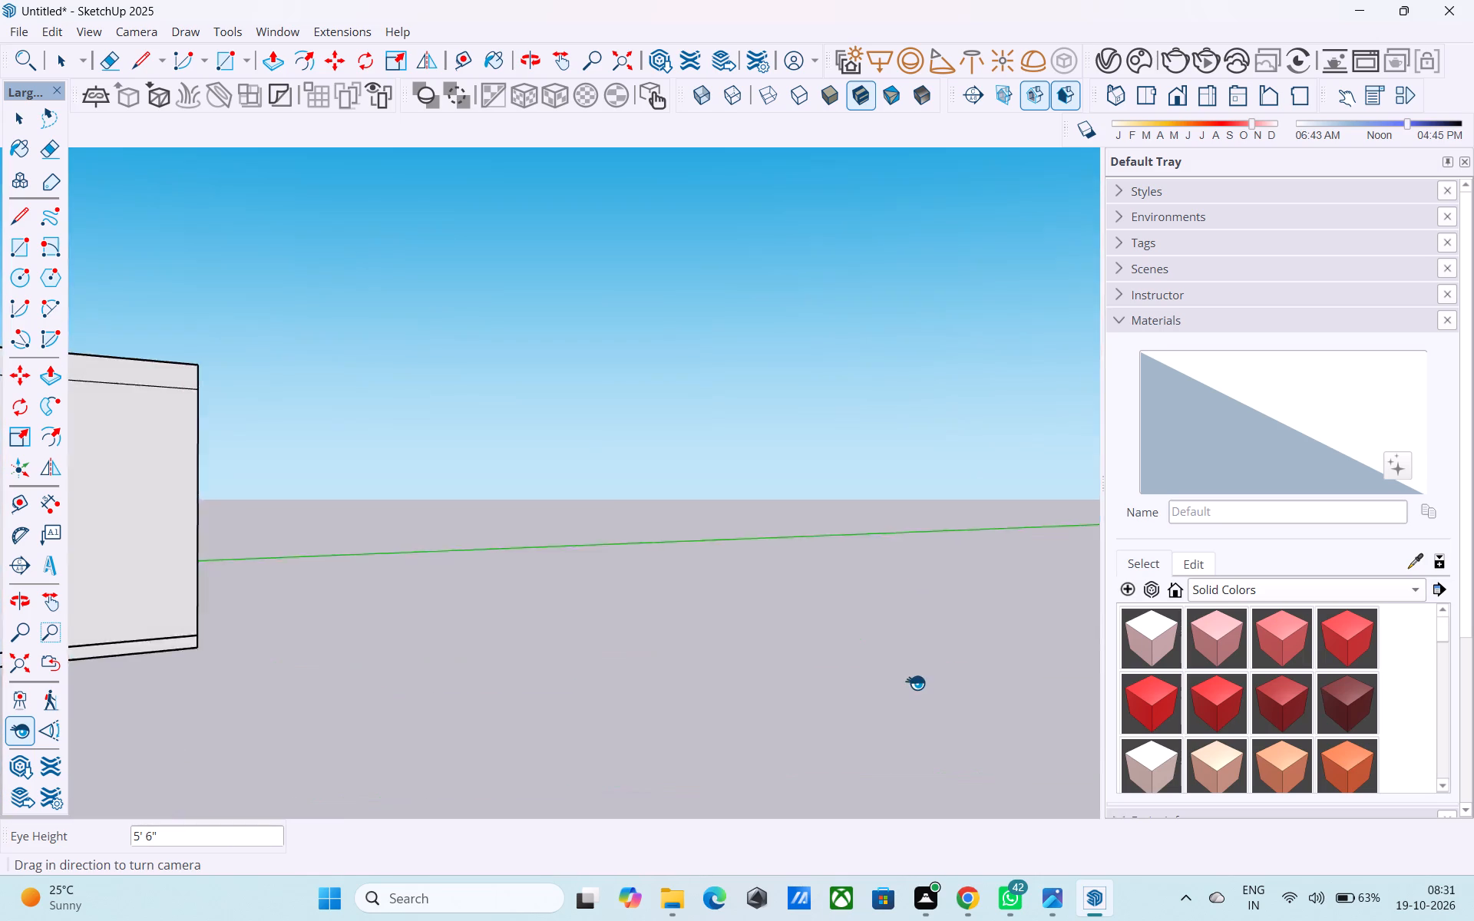
drag(915, 682, 346, 676)
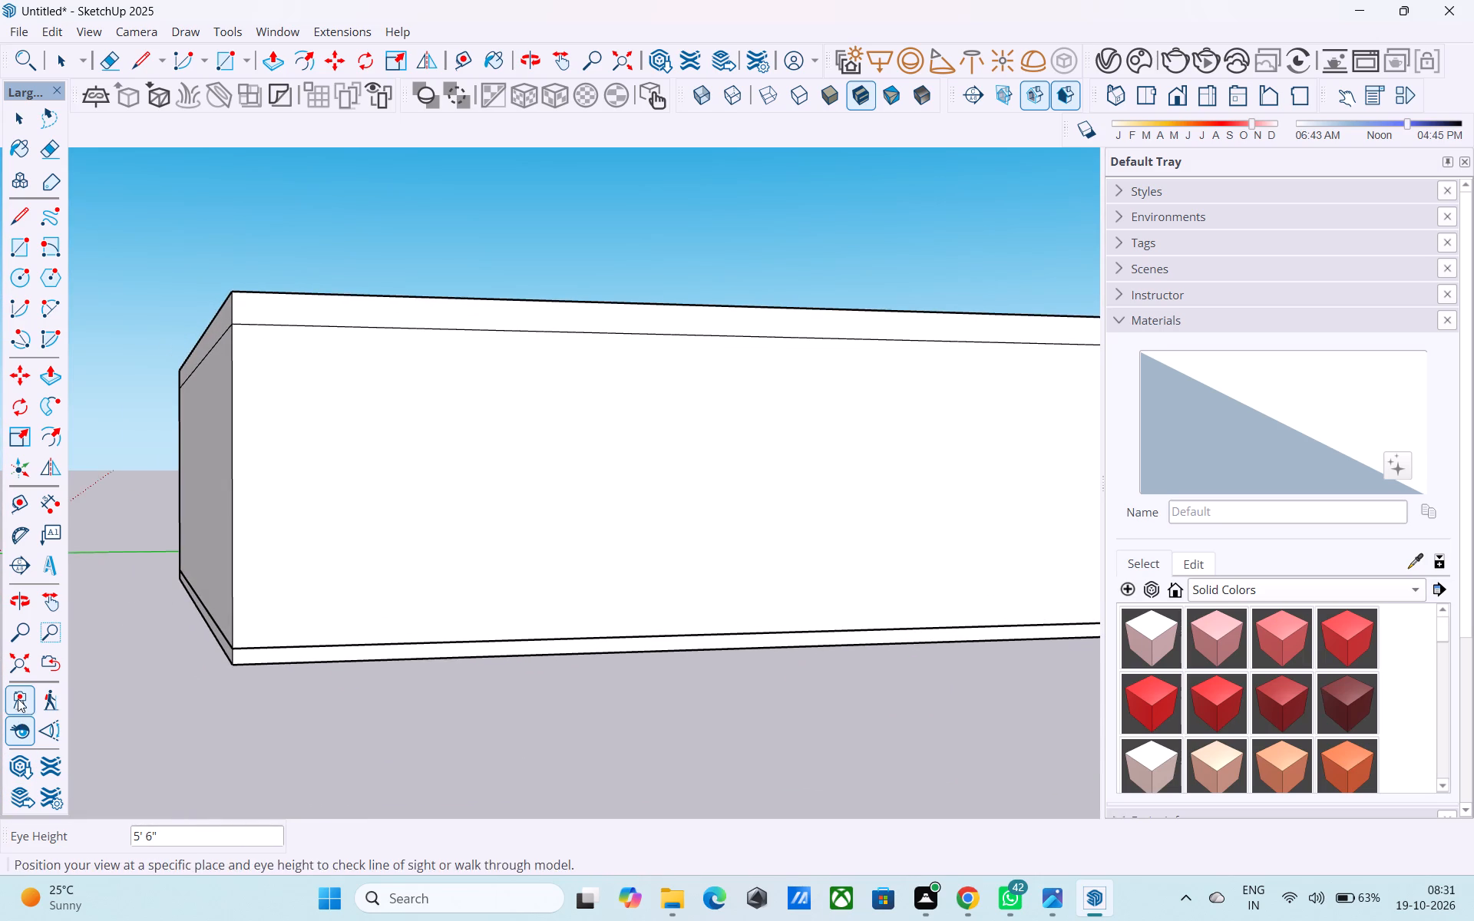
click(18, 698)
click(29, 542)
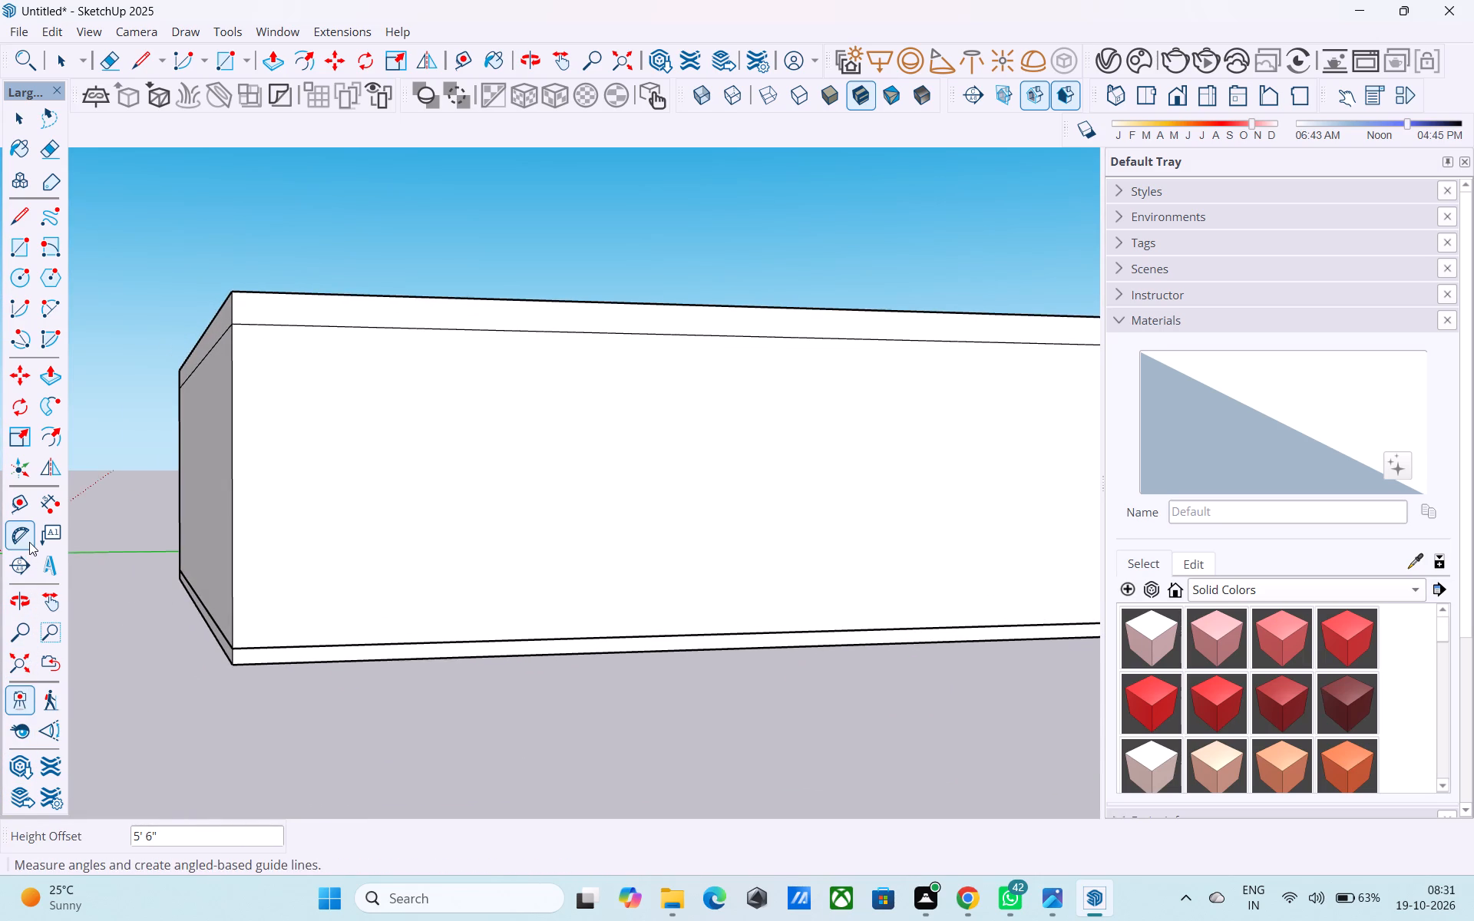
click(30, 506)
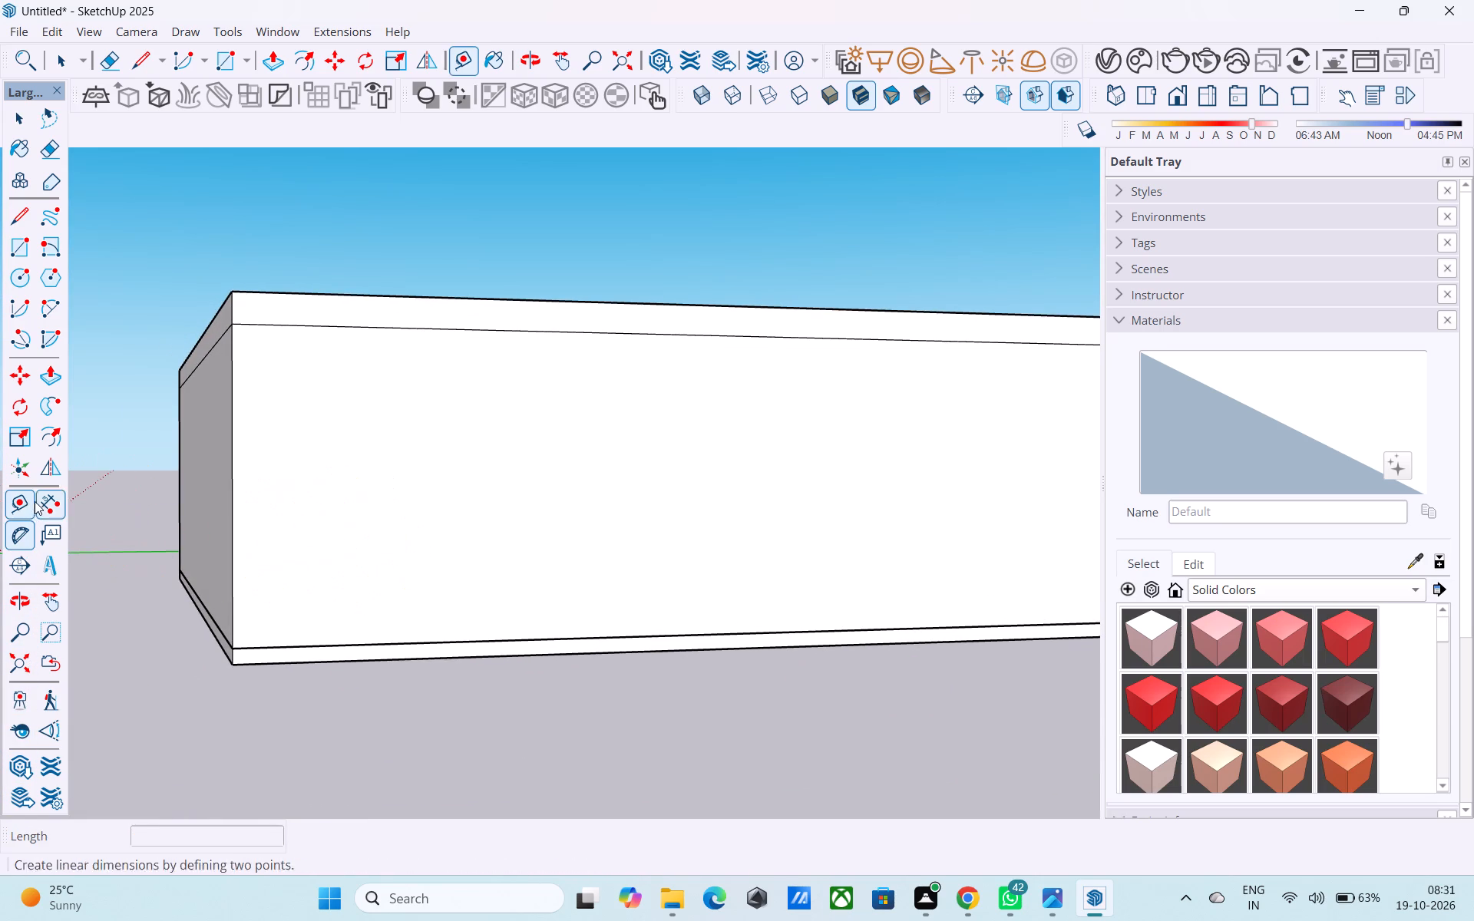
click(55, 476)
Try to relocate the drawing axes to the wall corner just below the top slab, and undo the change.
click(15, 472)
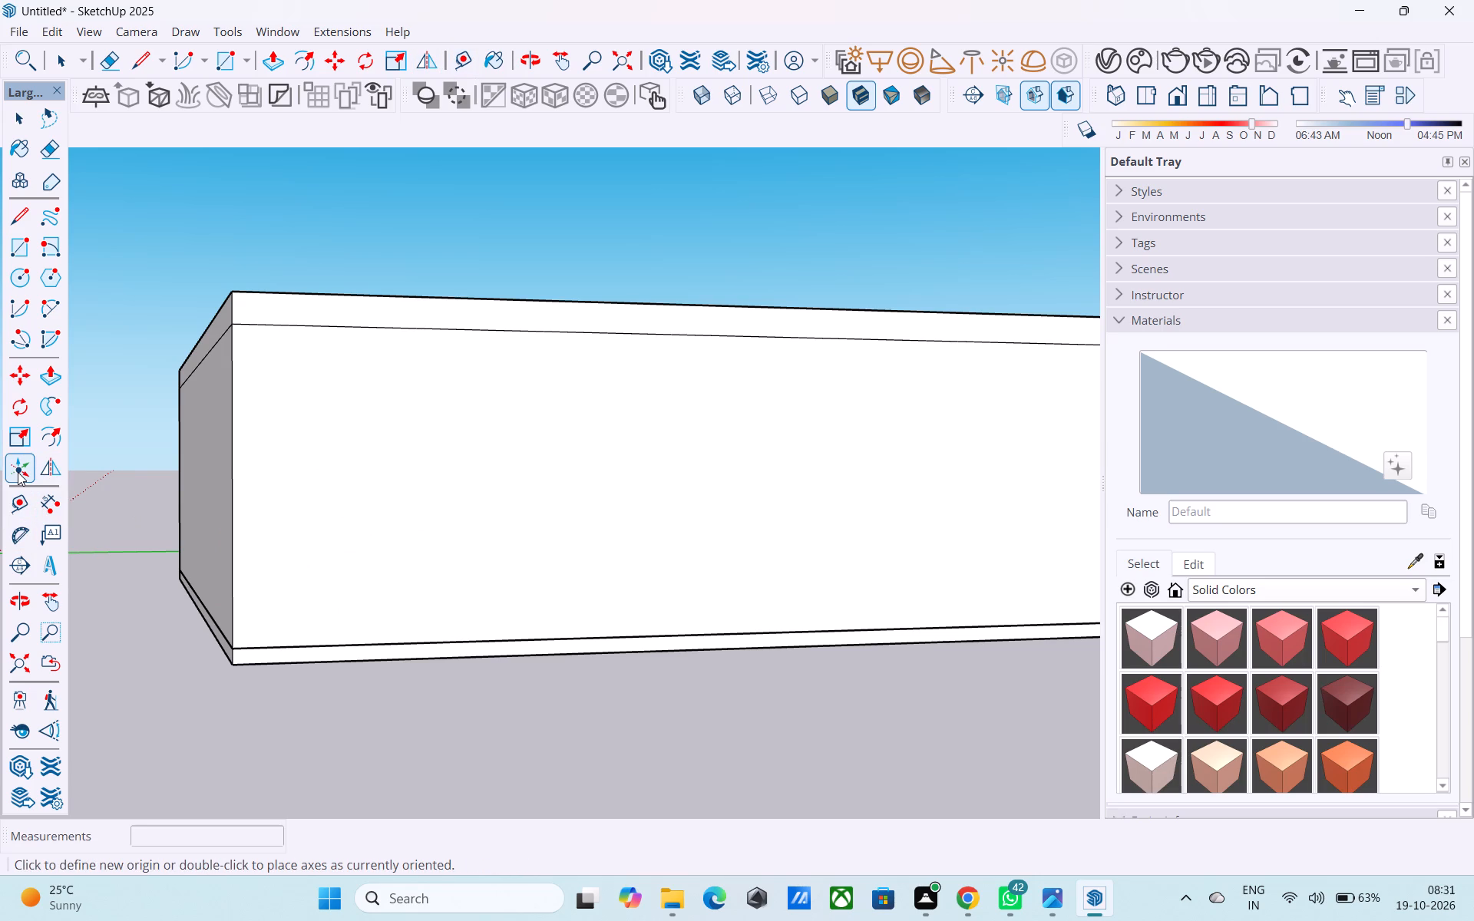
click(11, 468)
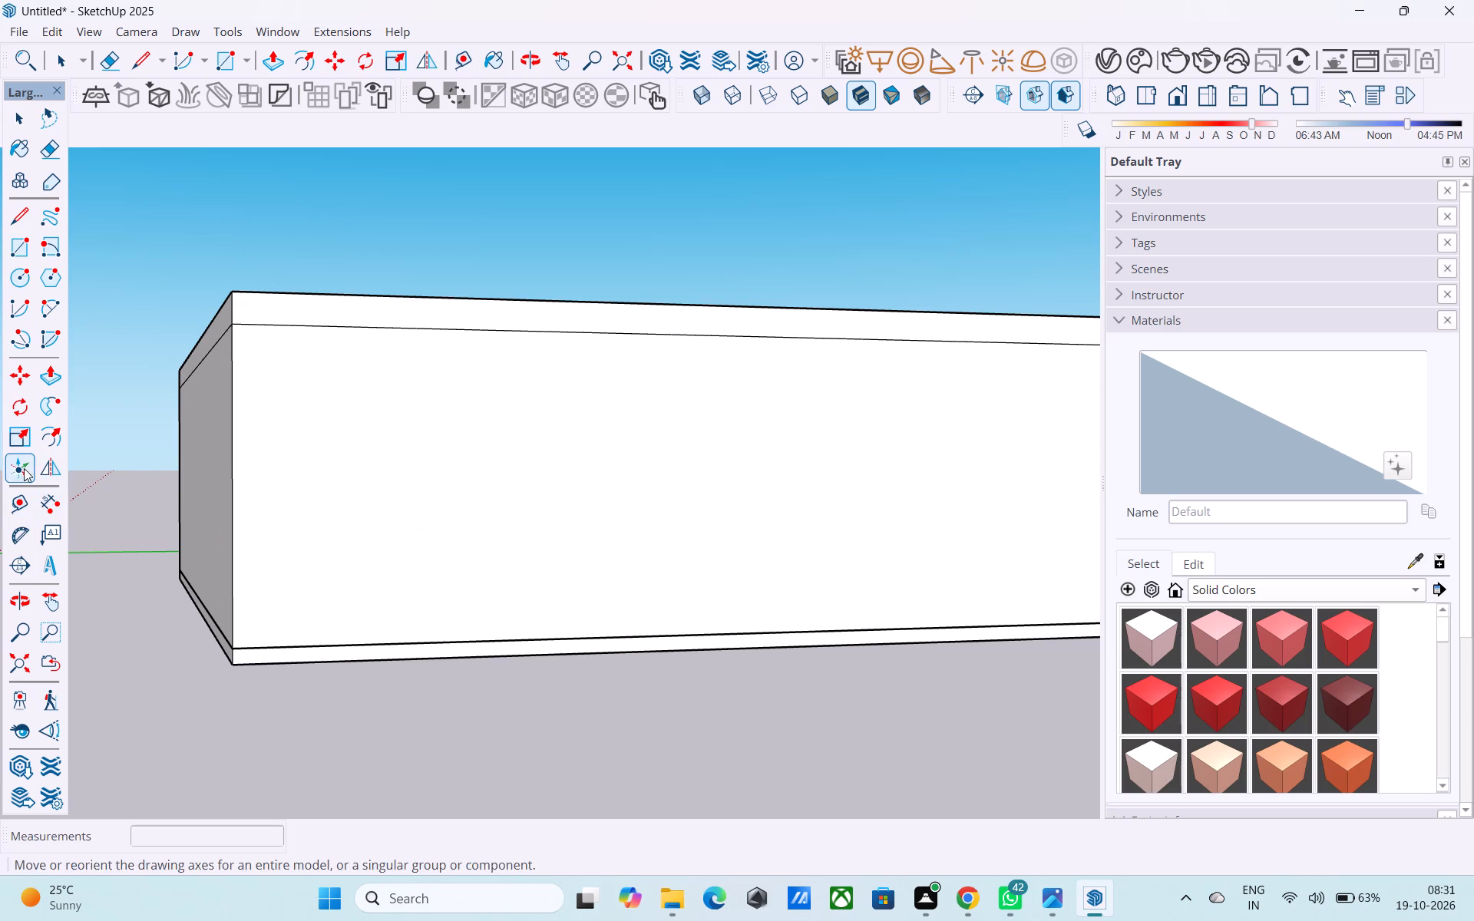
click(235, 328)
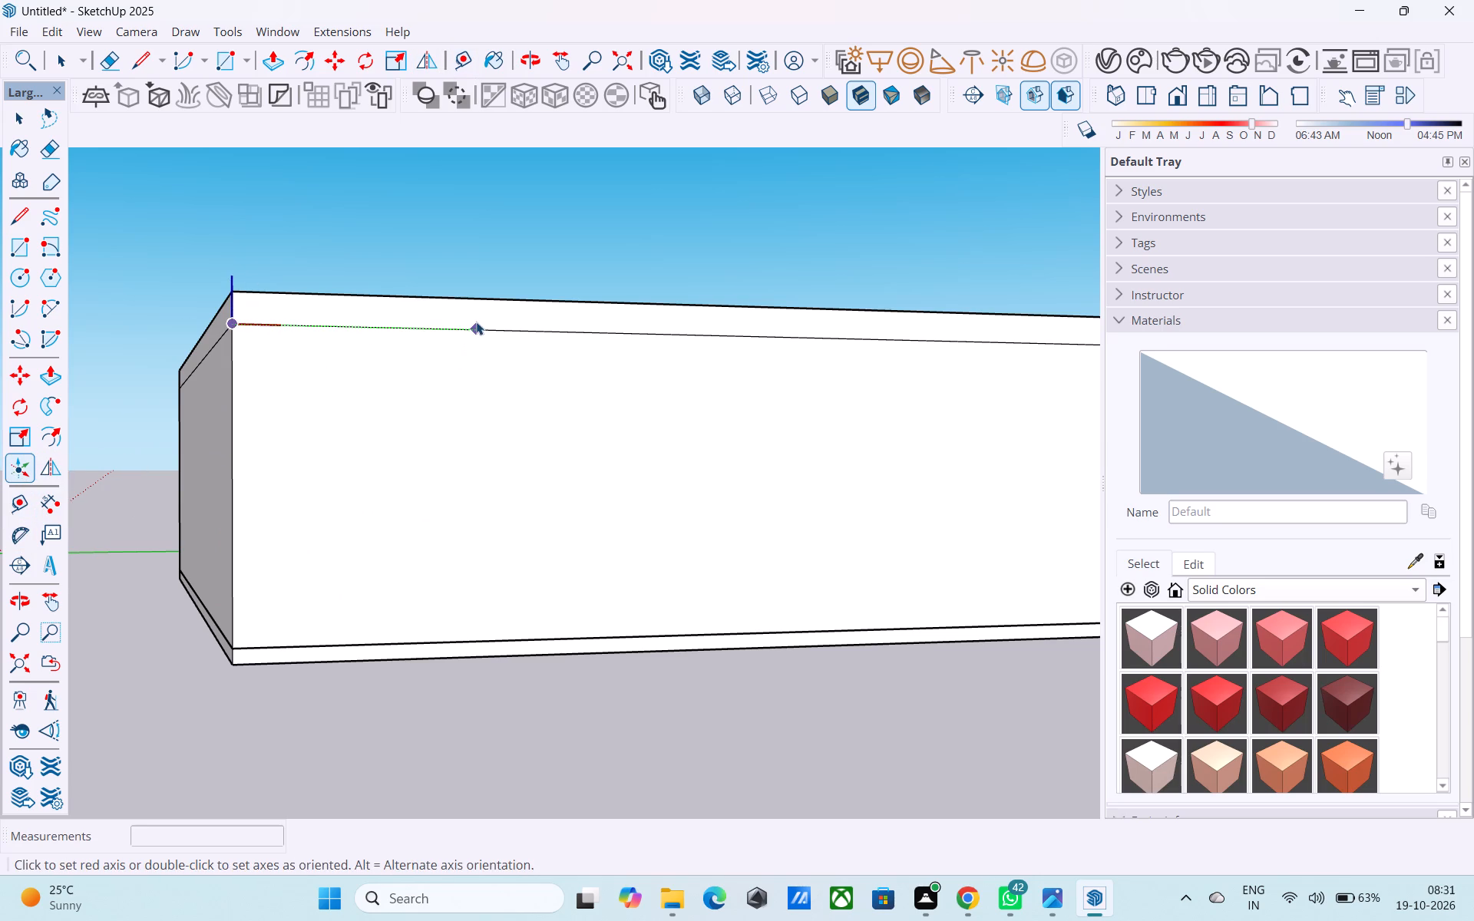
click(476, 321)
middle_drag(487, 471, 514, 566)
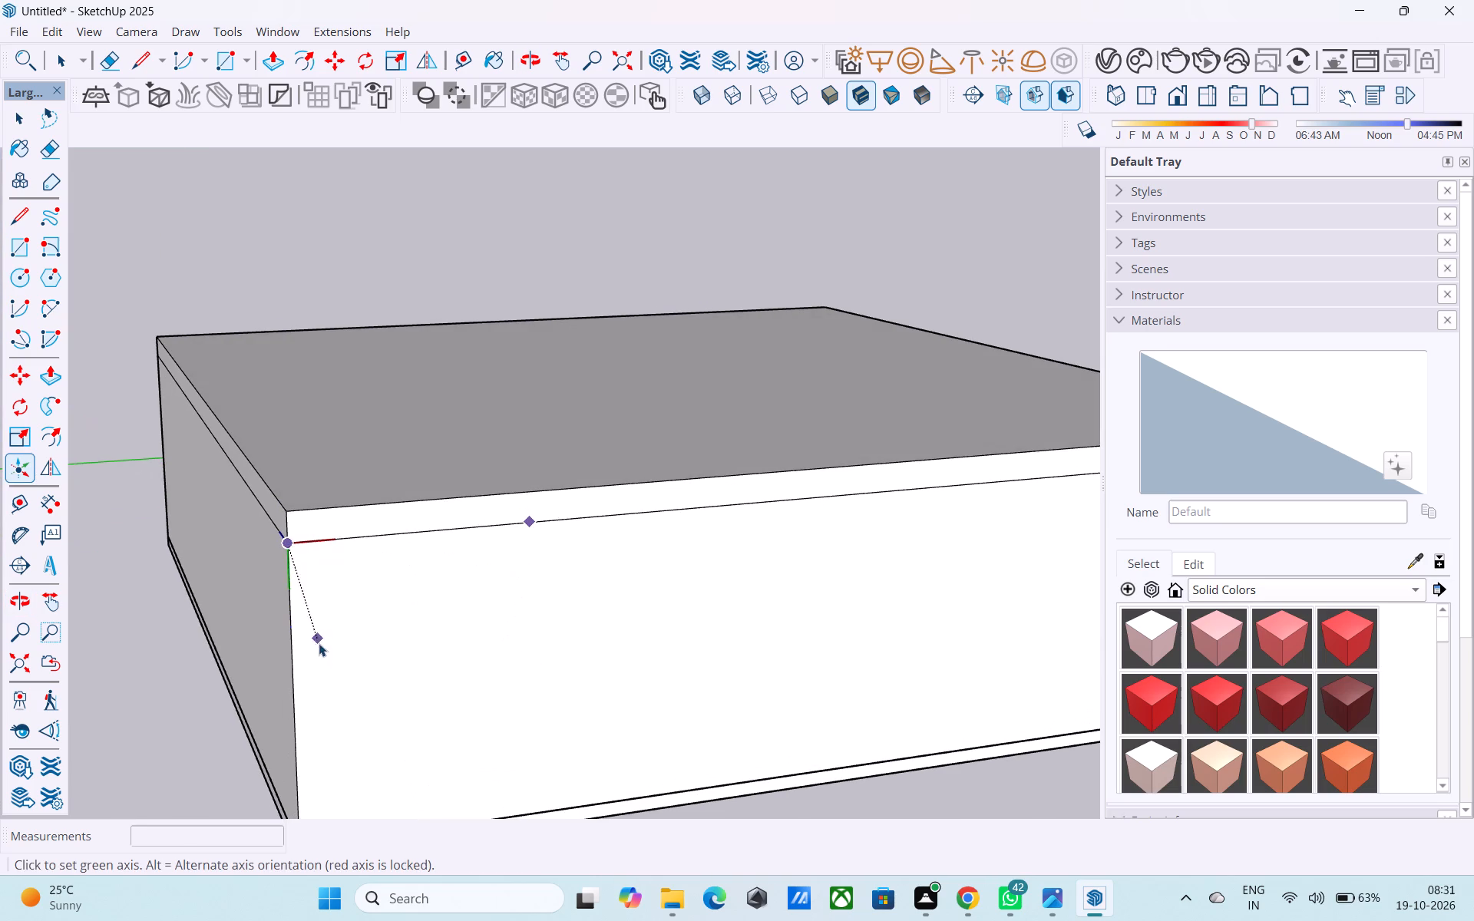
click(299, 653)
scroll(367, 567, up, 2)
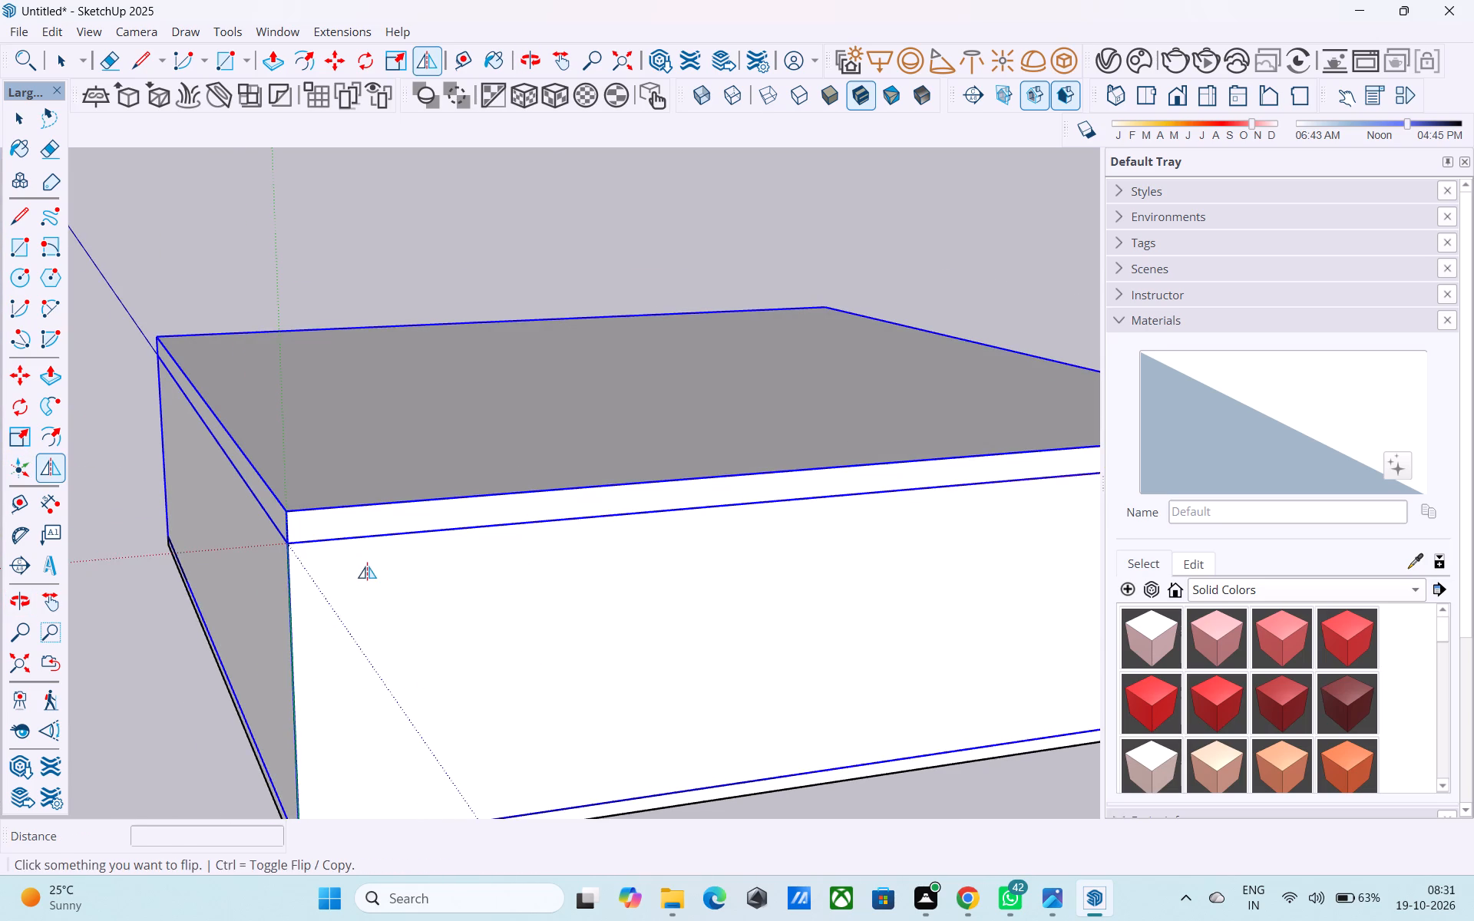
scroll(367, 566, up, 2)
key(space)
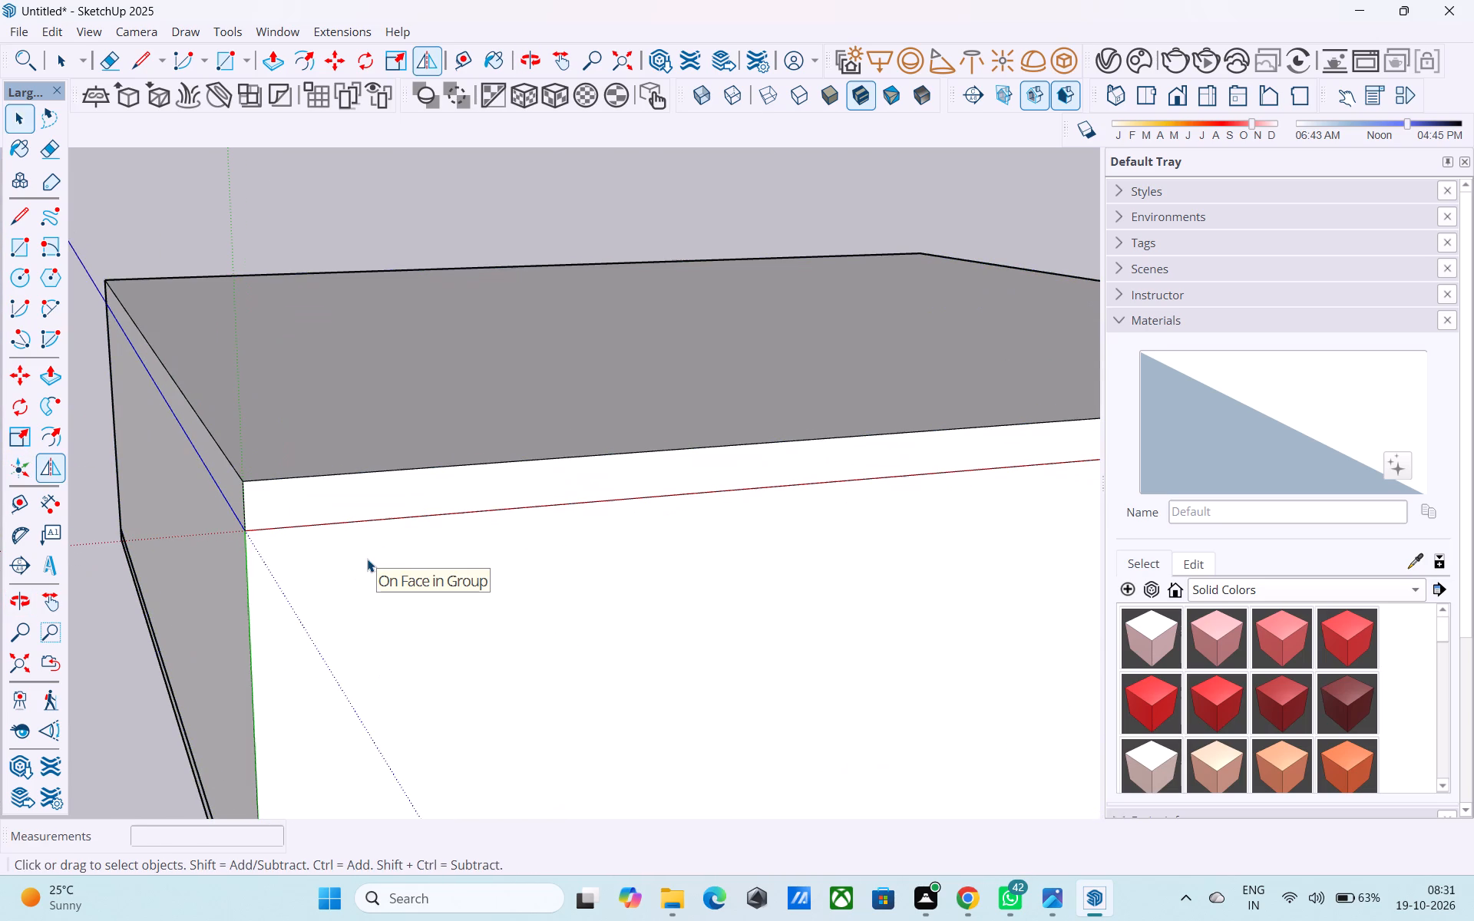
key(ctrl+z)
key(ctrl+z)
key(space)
Examine the room from above and from a low angle, checking the wall and slab-band faces near the front corner.
scroll(368, 556, down, 6)
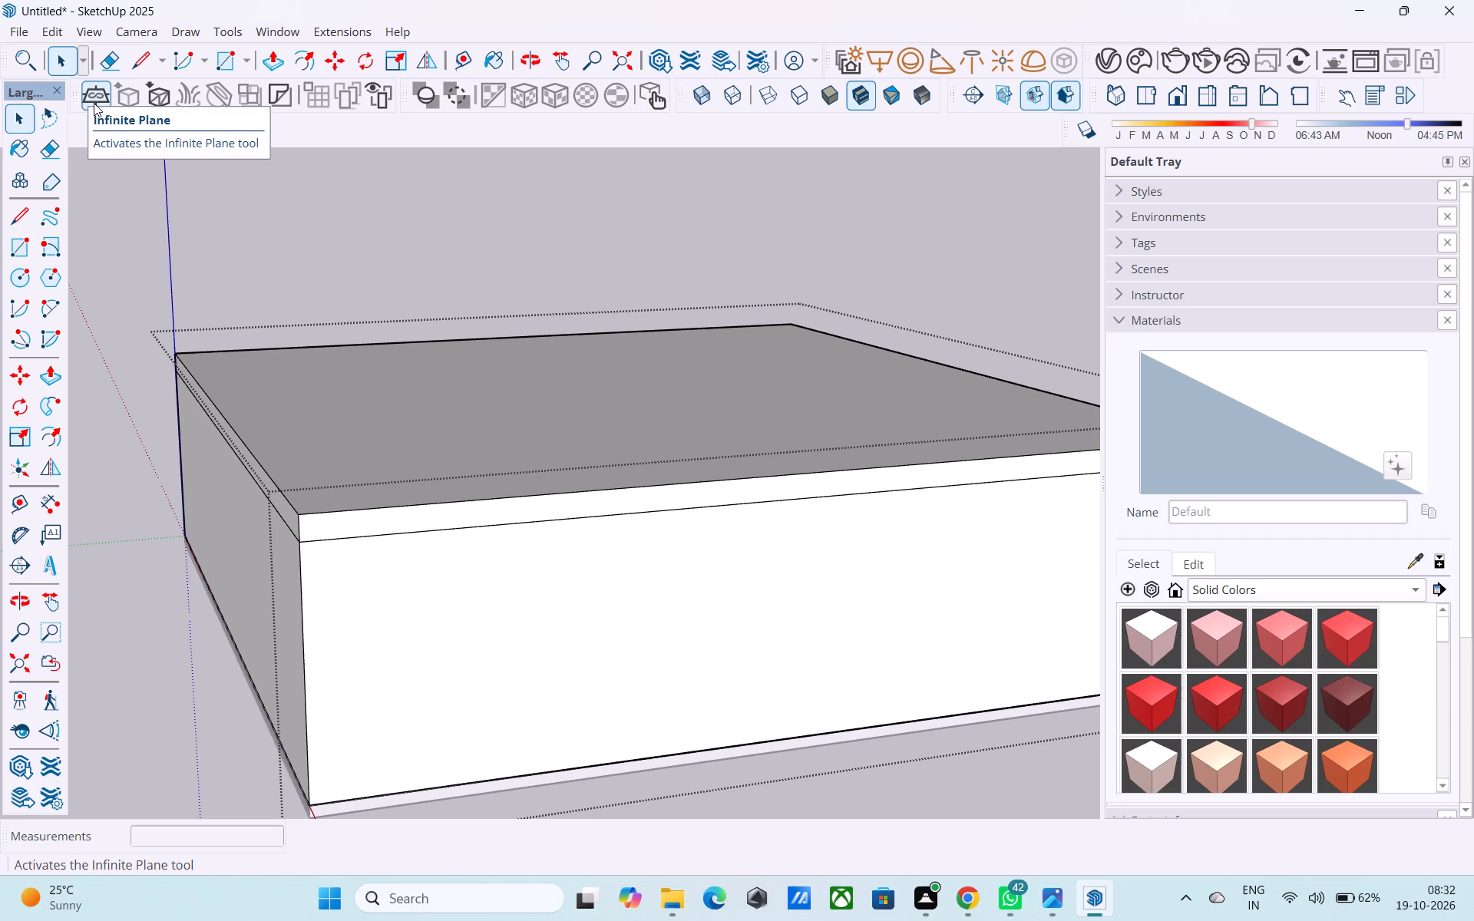
scroll(210, 324, down, 4)
middle_drag(222, 371, 271, 515)
scroll(276, 443, down, 6)
middle_drag(277, 441, 315, 403)
scroll(313, 372, up, 2)
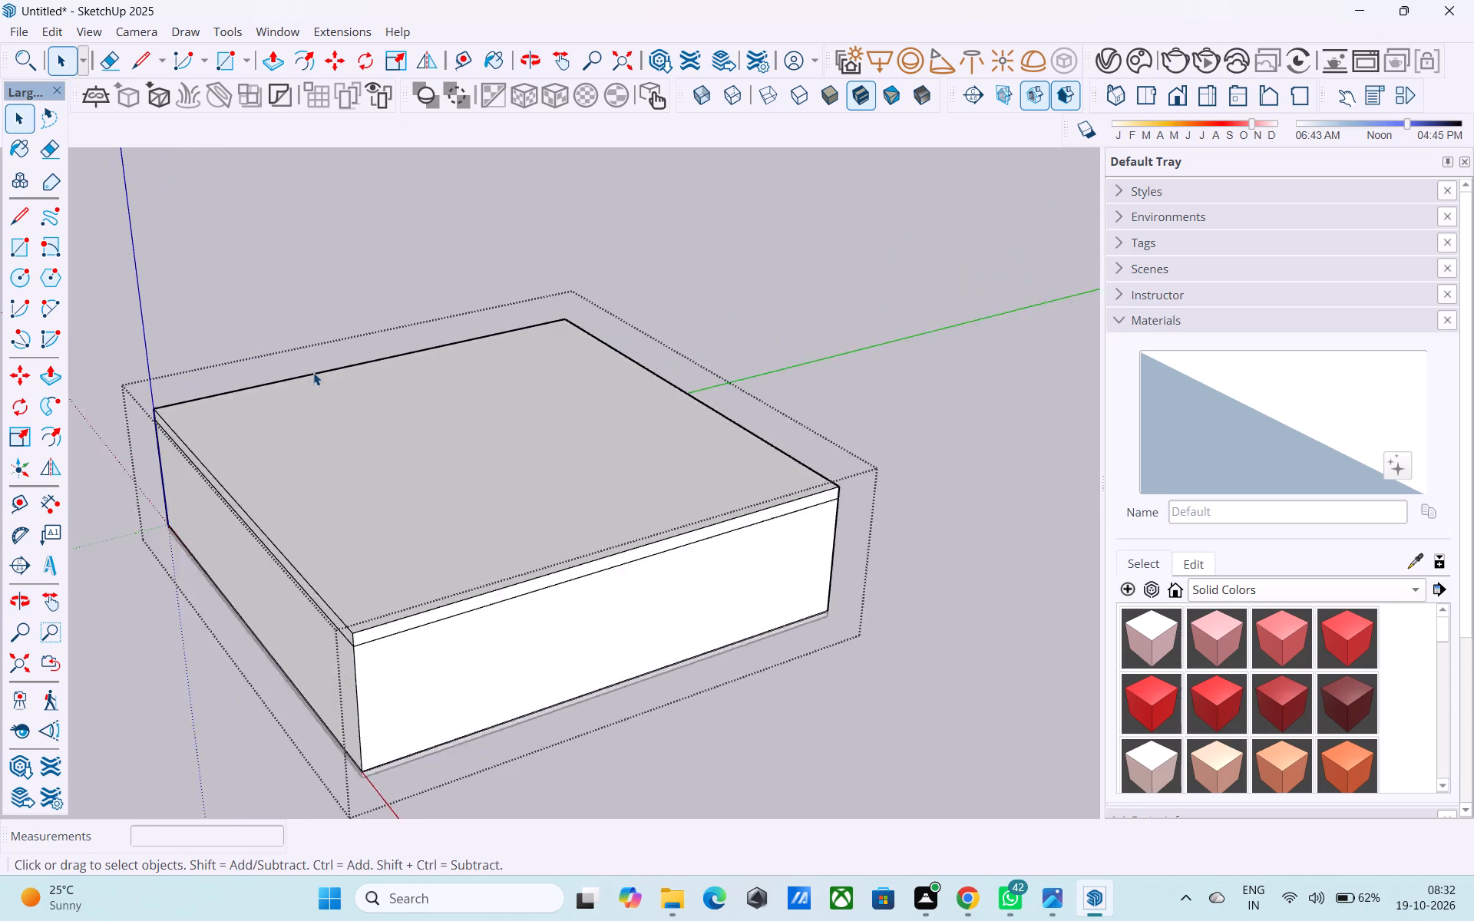
scroll(313, 372, up, 4)
middle_drag(400, 533, 420, 352)
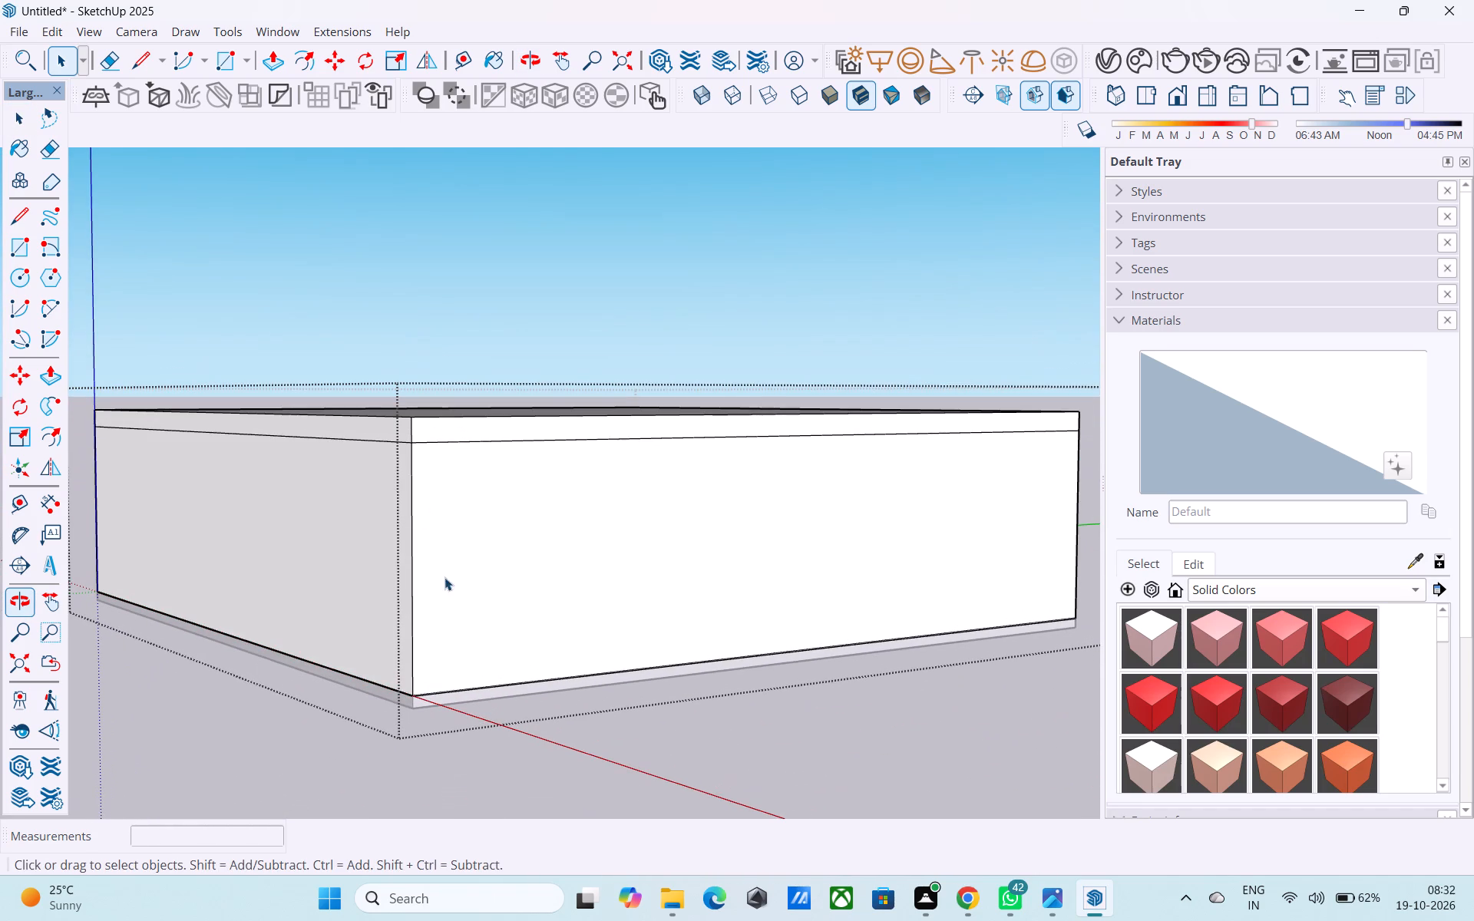
double_click(476, 546)
middle_click(369, 520)
click(367, 524)
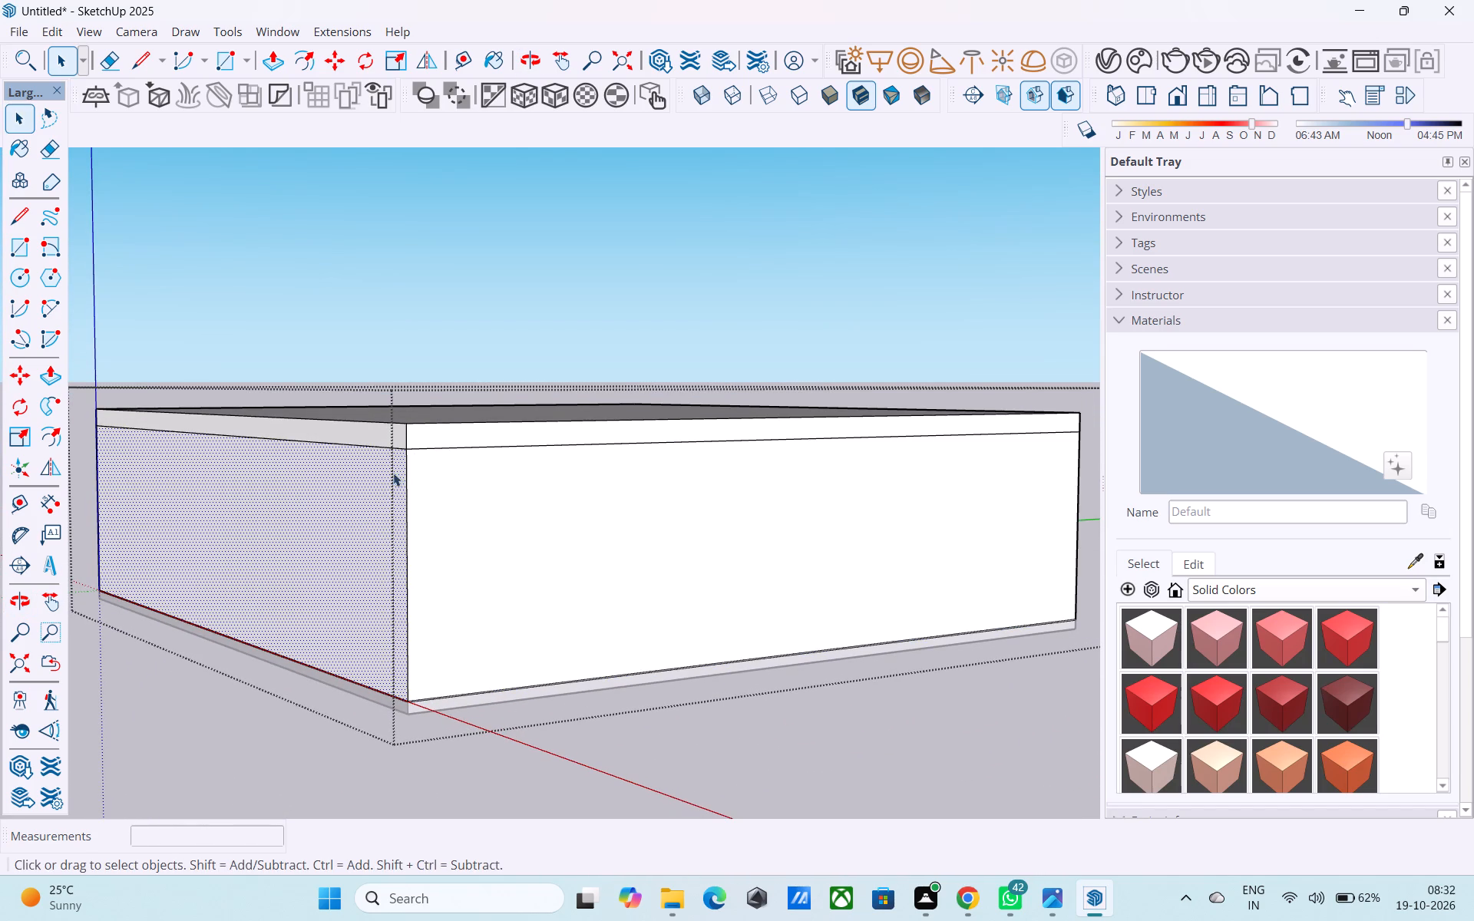
click(435, 435)
scroll(436, 437, up, 5)
click(431, 457)
click(451, 494)
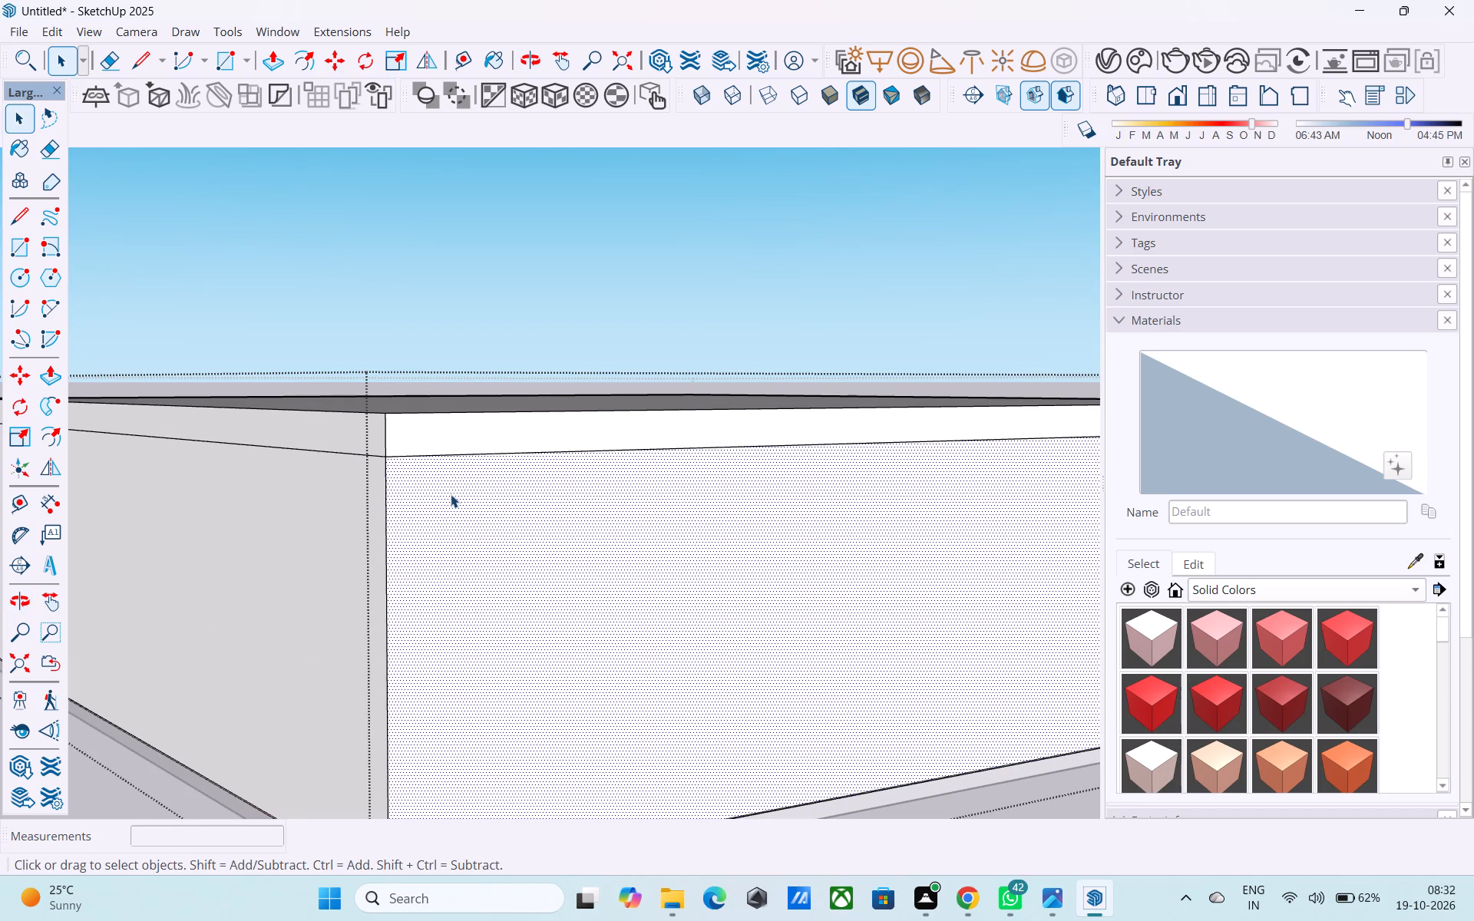
scroll(458, 482, down, 1)
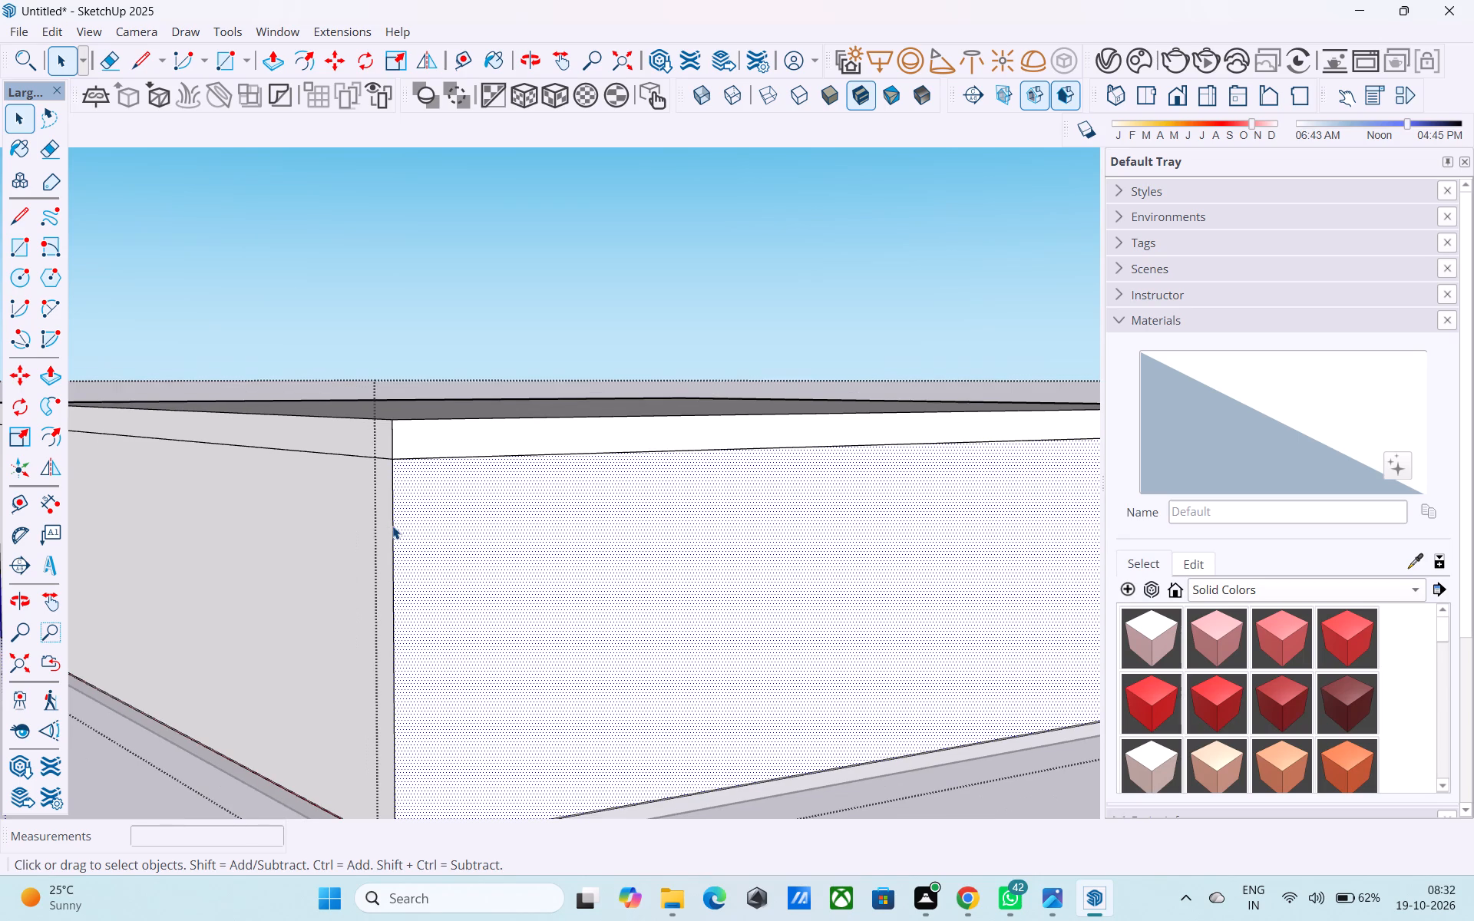
Copy the wall's vertical corner edge 2' along the front wall face, beneath the slab band.
click(392, 526)
key(m)
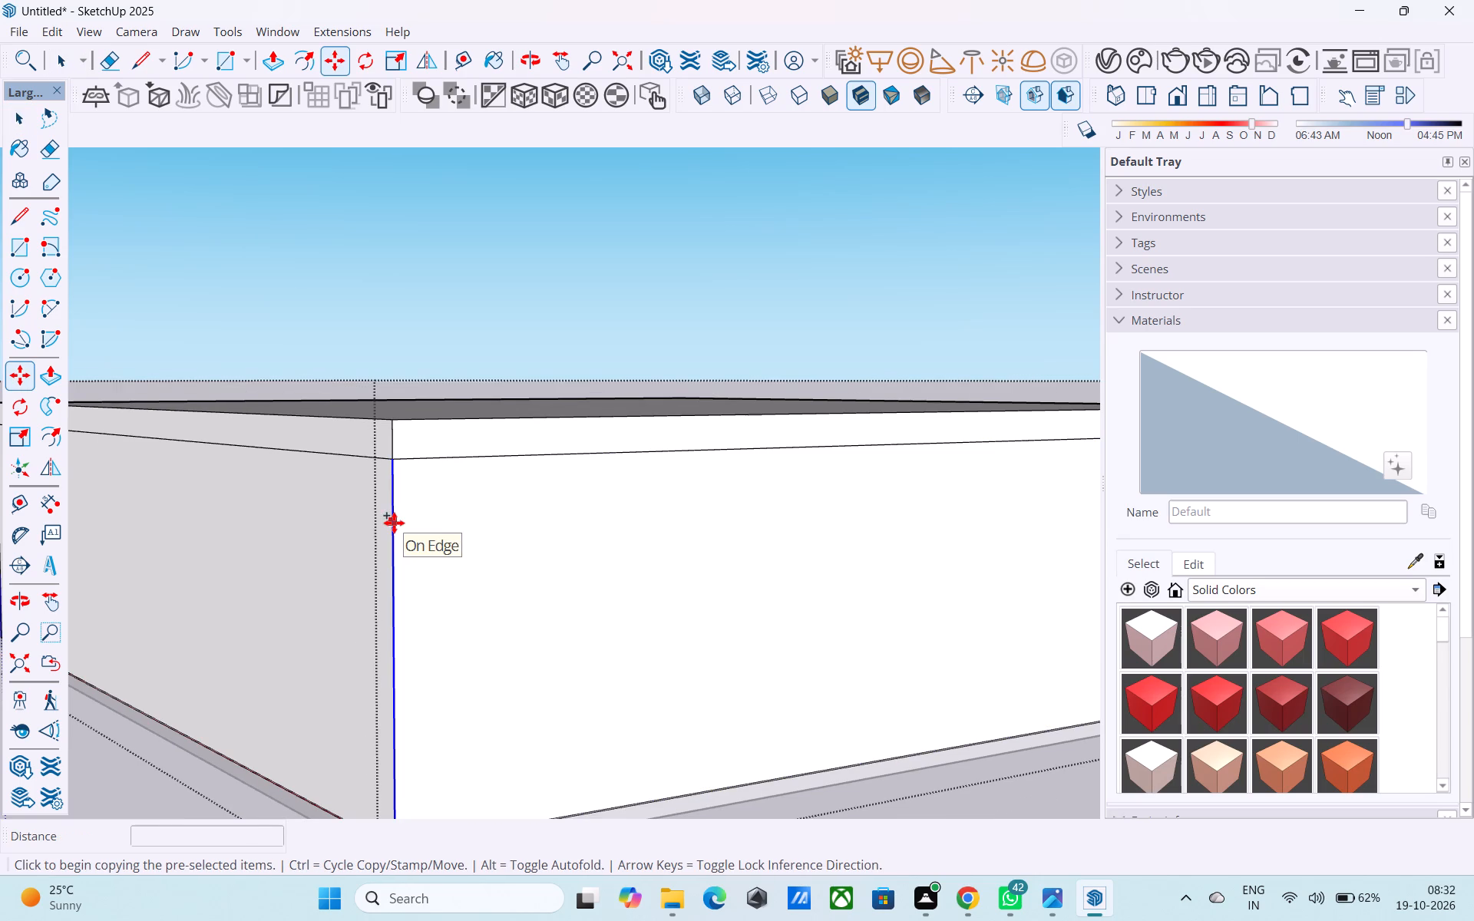
click(400, 460)
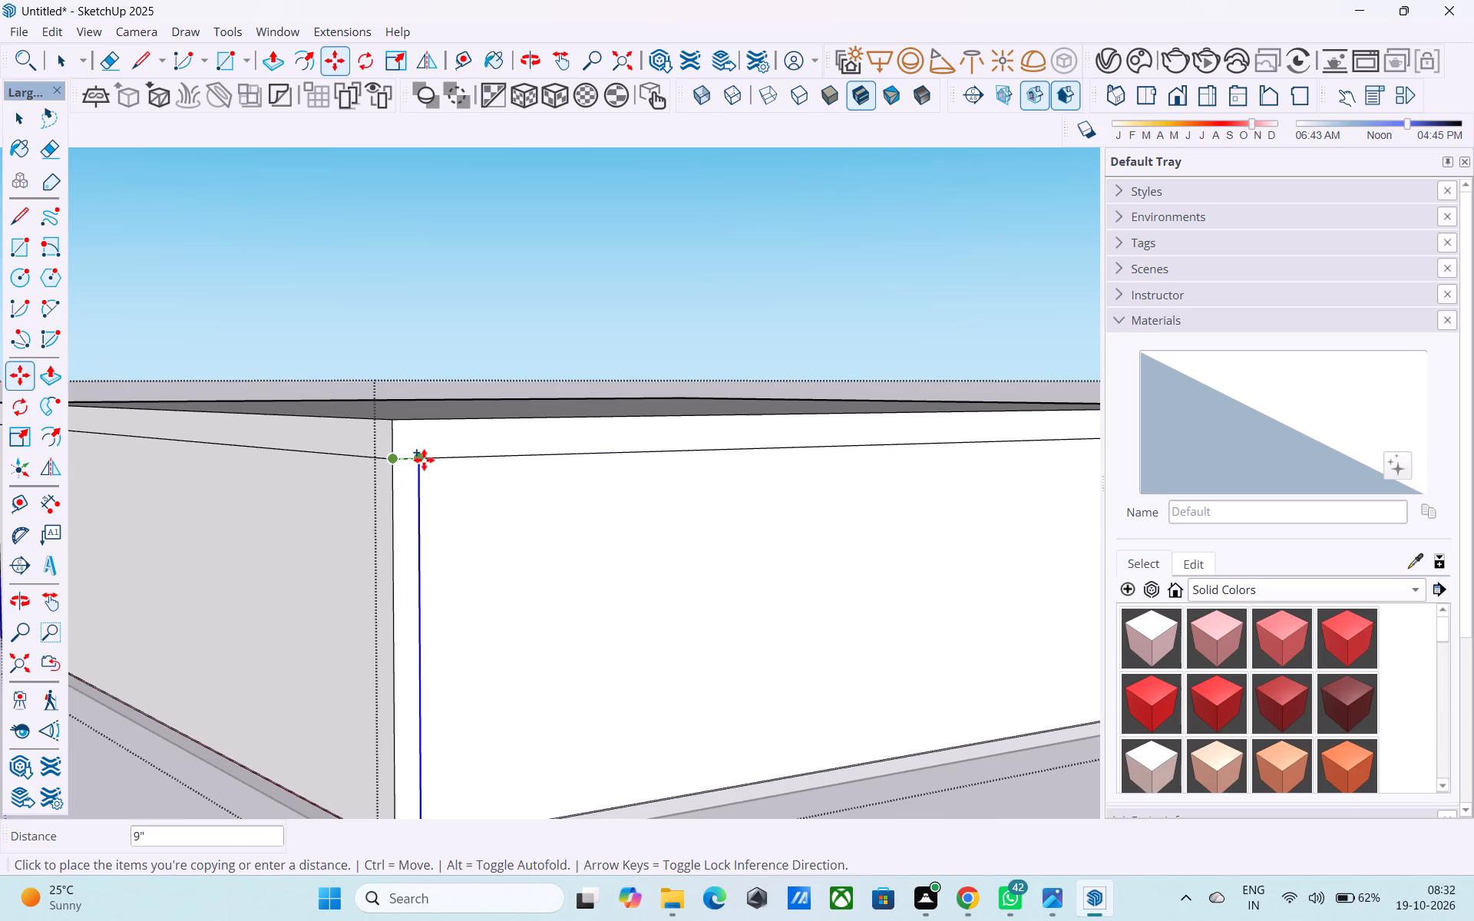
text(2')
key(Return)
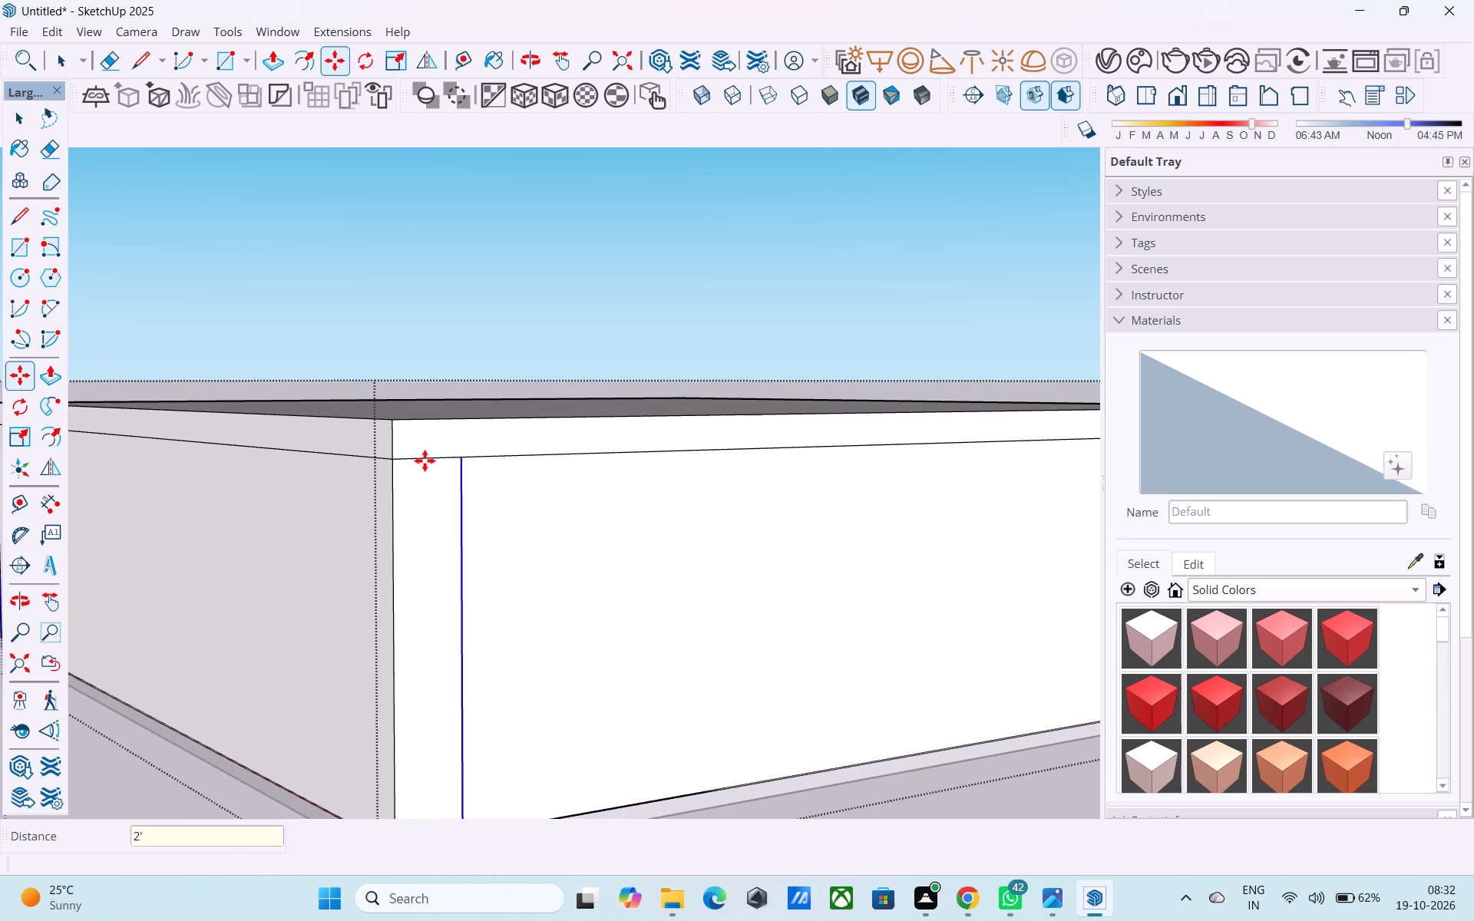
Copy the new vertical line a further 10' along the front wall face.
middle_drag(441, 445, 371, 441)
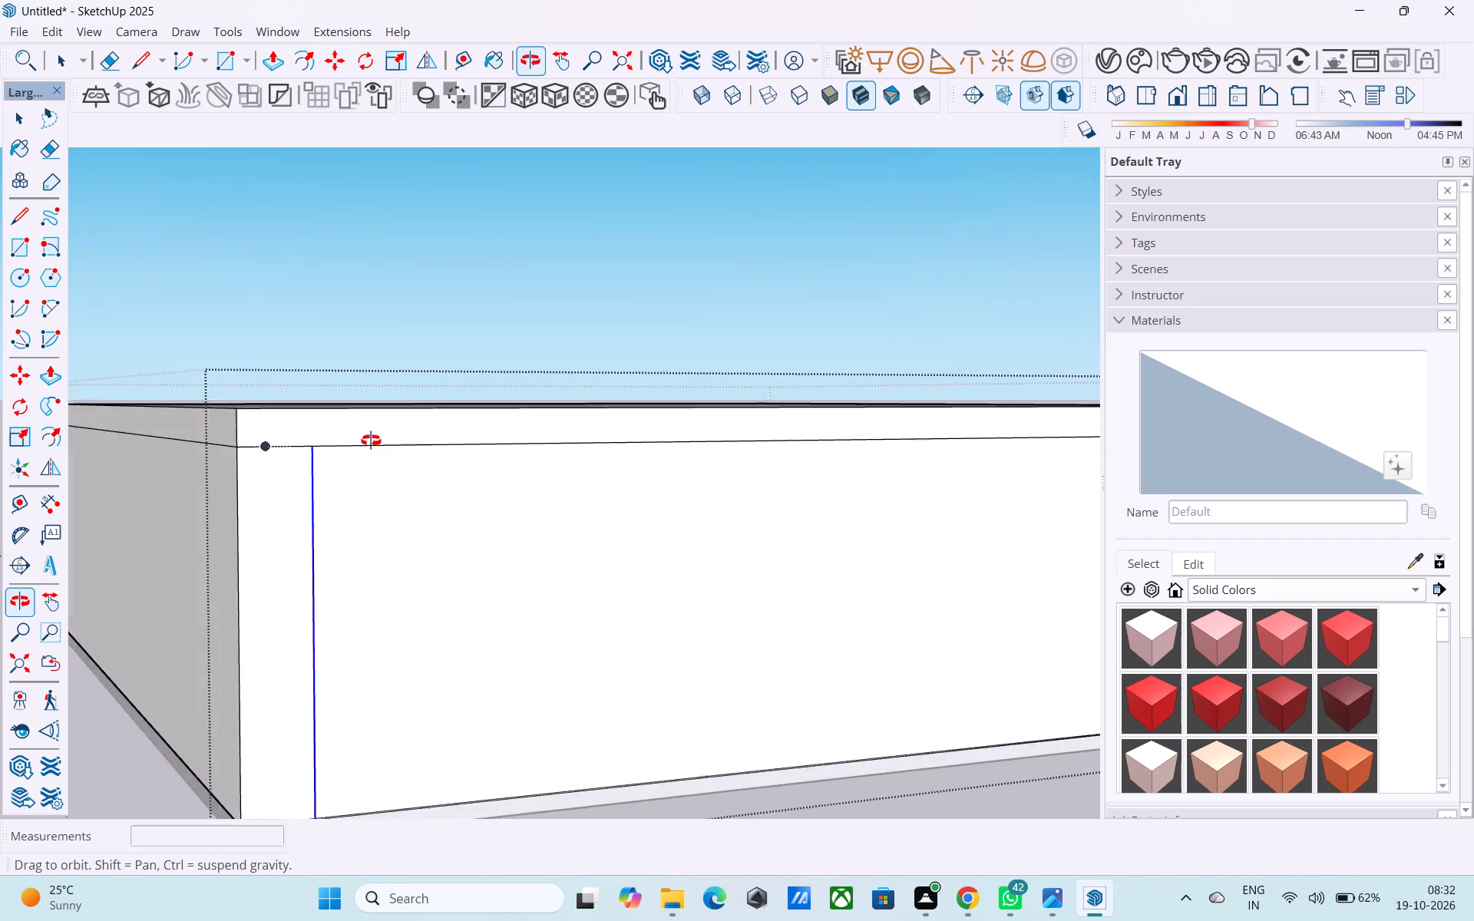
middle_drag(371, 441, 376, 473)
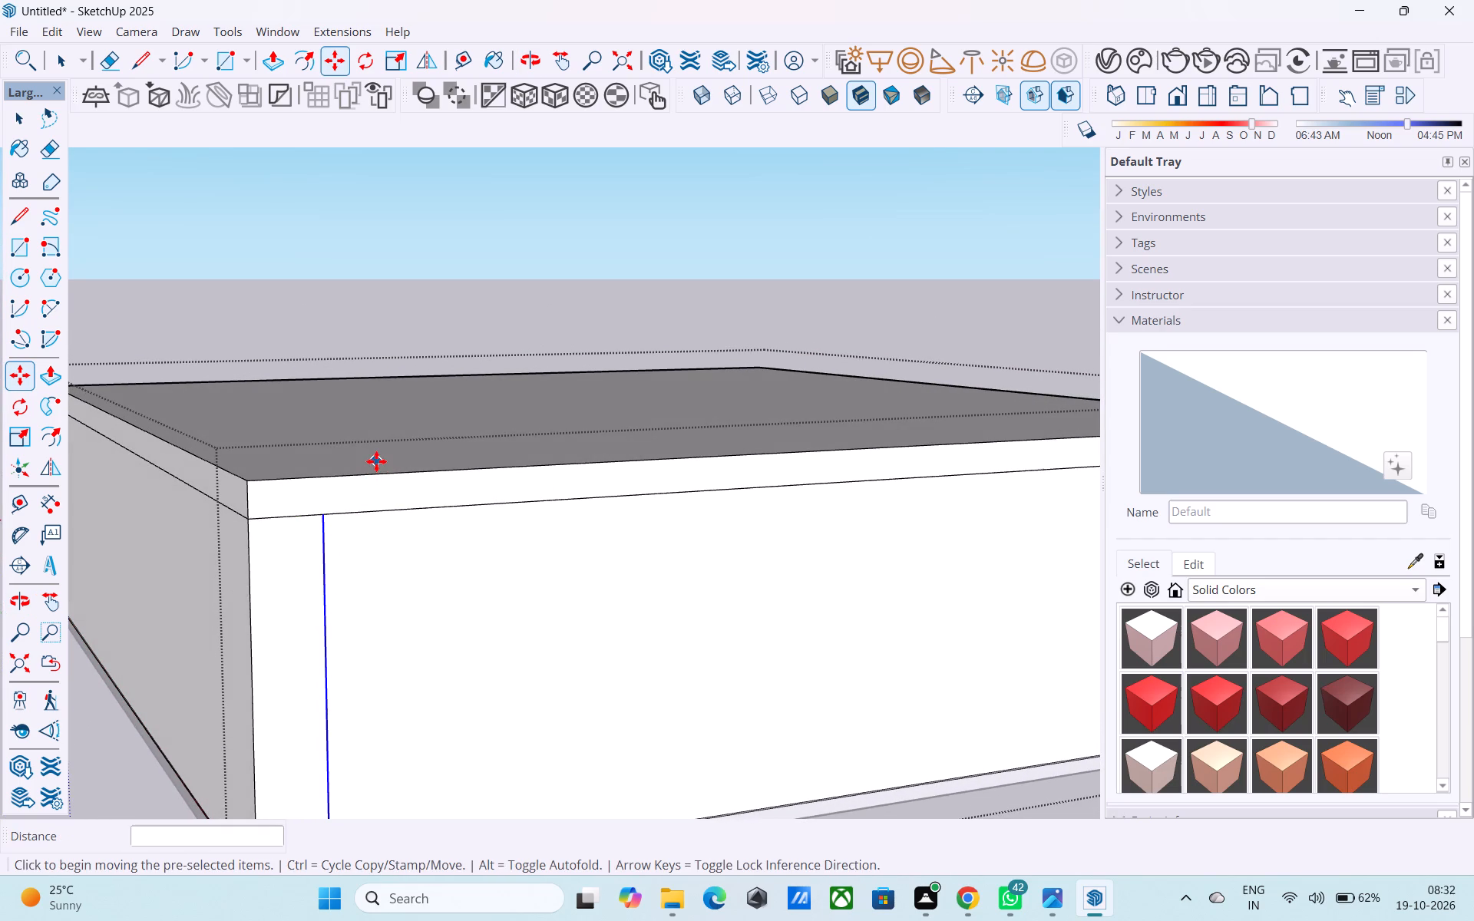
middle_drag(386, 468, 355, 468)
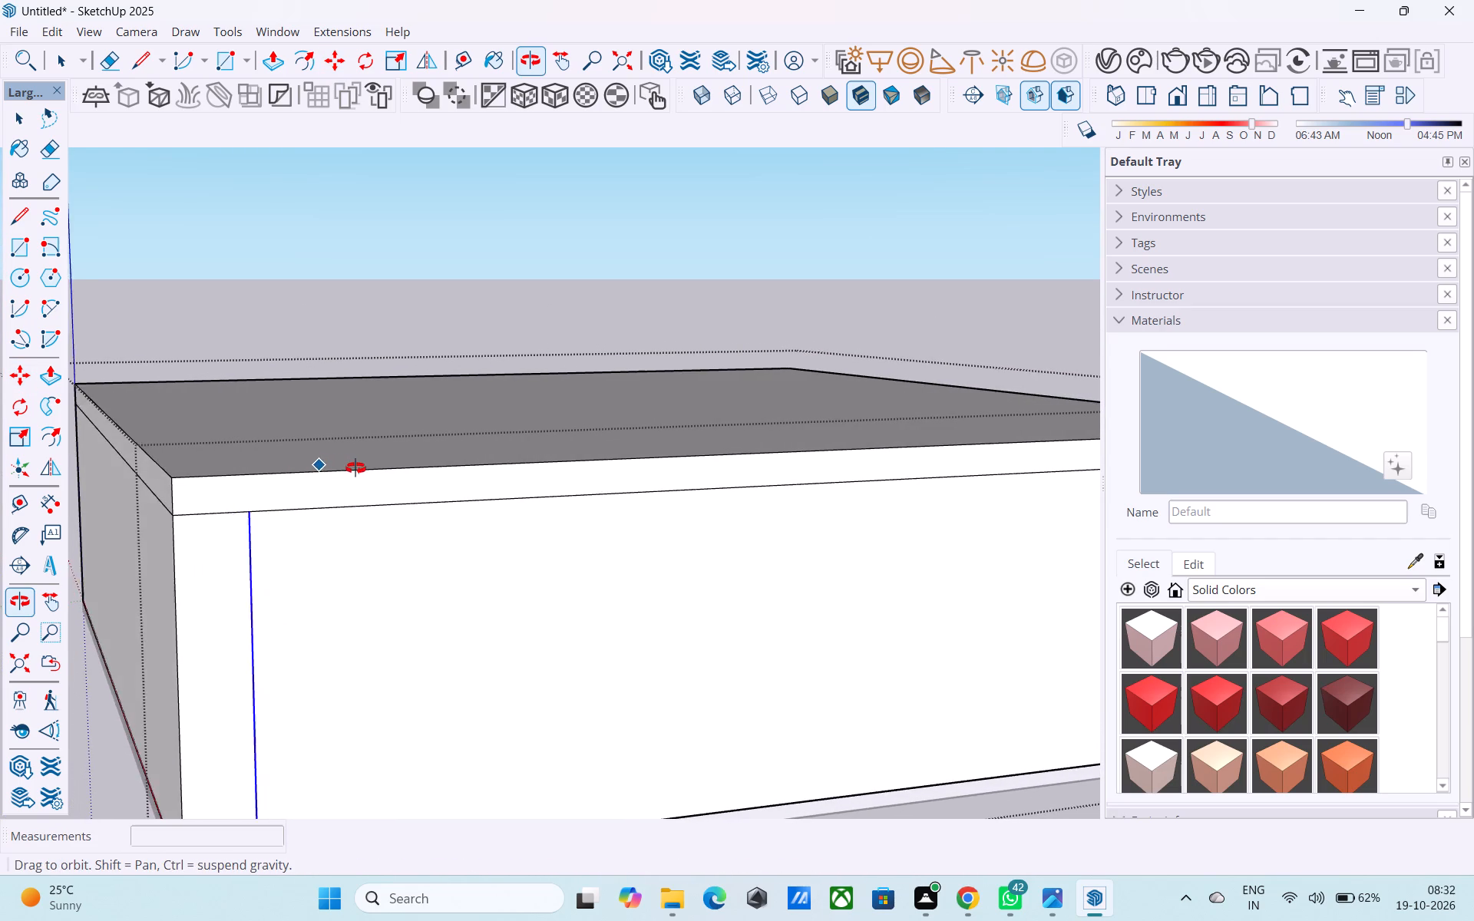
middle_drag(355, 468, 352, 467)
scroll(344, 465, down, 5)
middle_drag(318, 479, 334, 500)
scroll(325, 520, up, 1)
click(299, 523)
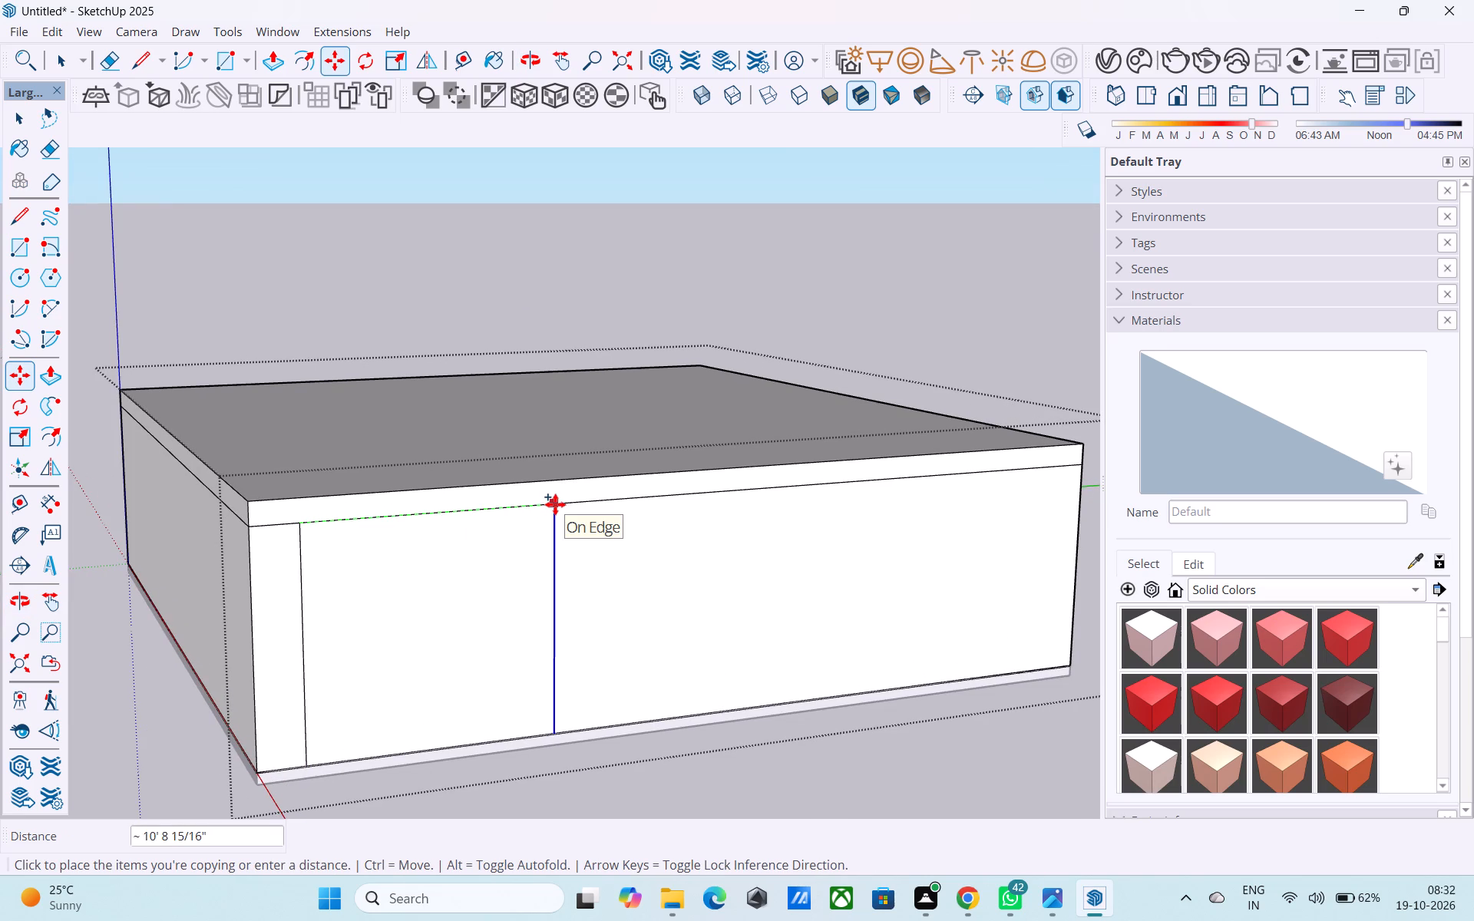
text(10')
key(Return)
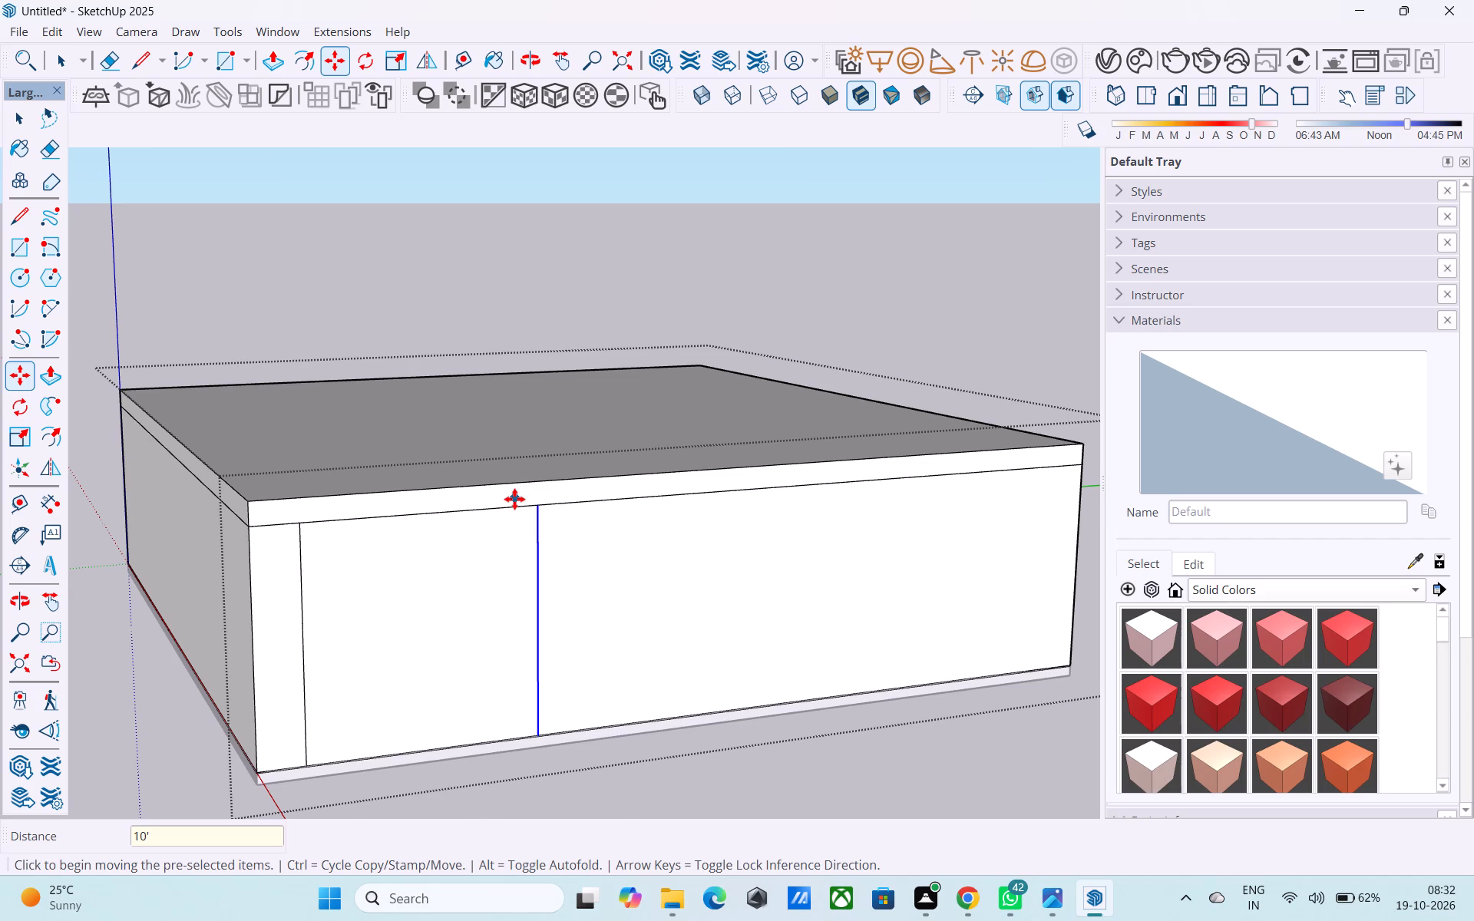
Extend the 10' copy upward with a 1' line across the slab band to the roof edge.
key(space)
scroll(514, 499, up, 2)
key(l)
click(550, 506)
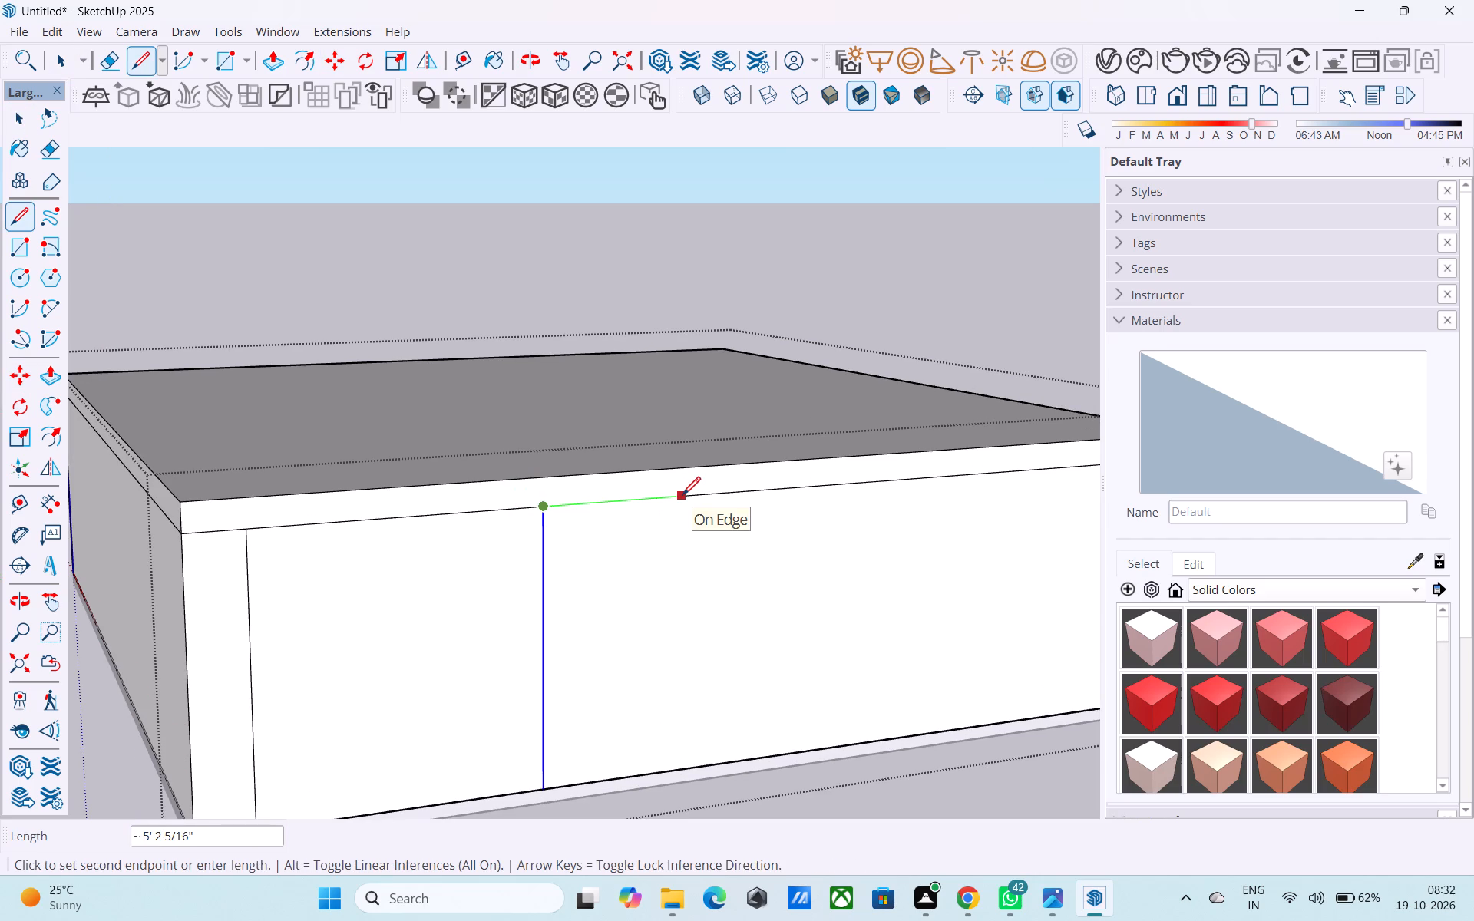
click(546, 479)
Copy the short vertical line on the slab band 3' farther along the front face.
key(space)
click(546, 479)
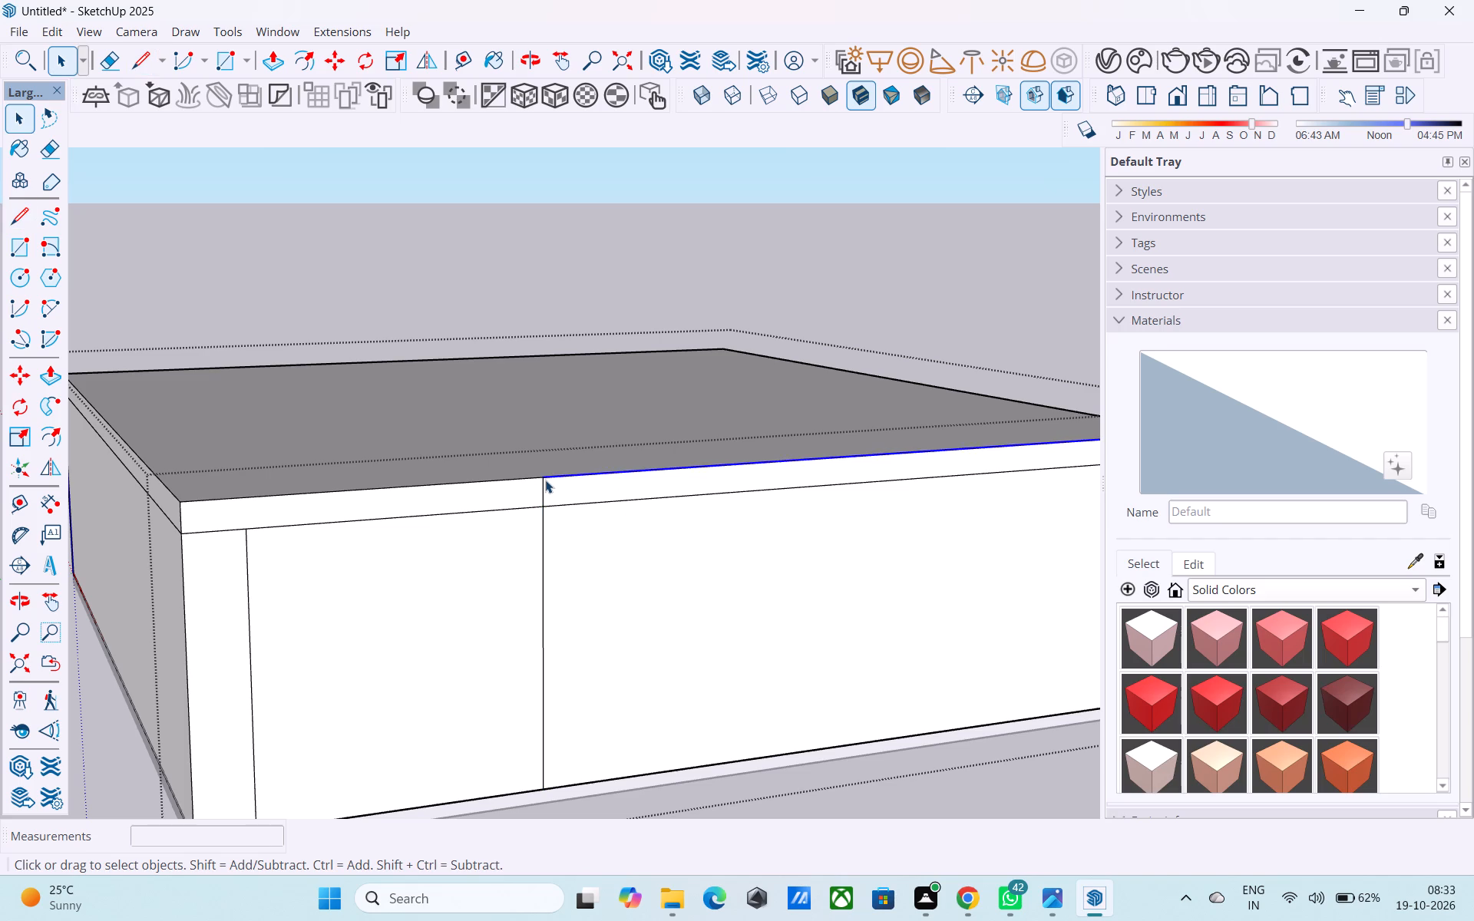
click(545, 480)
key(m)
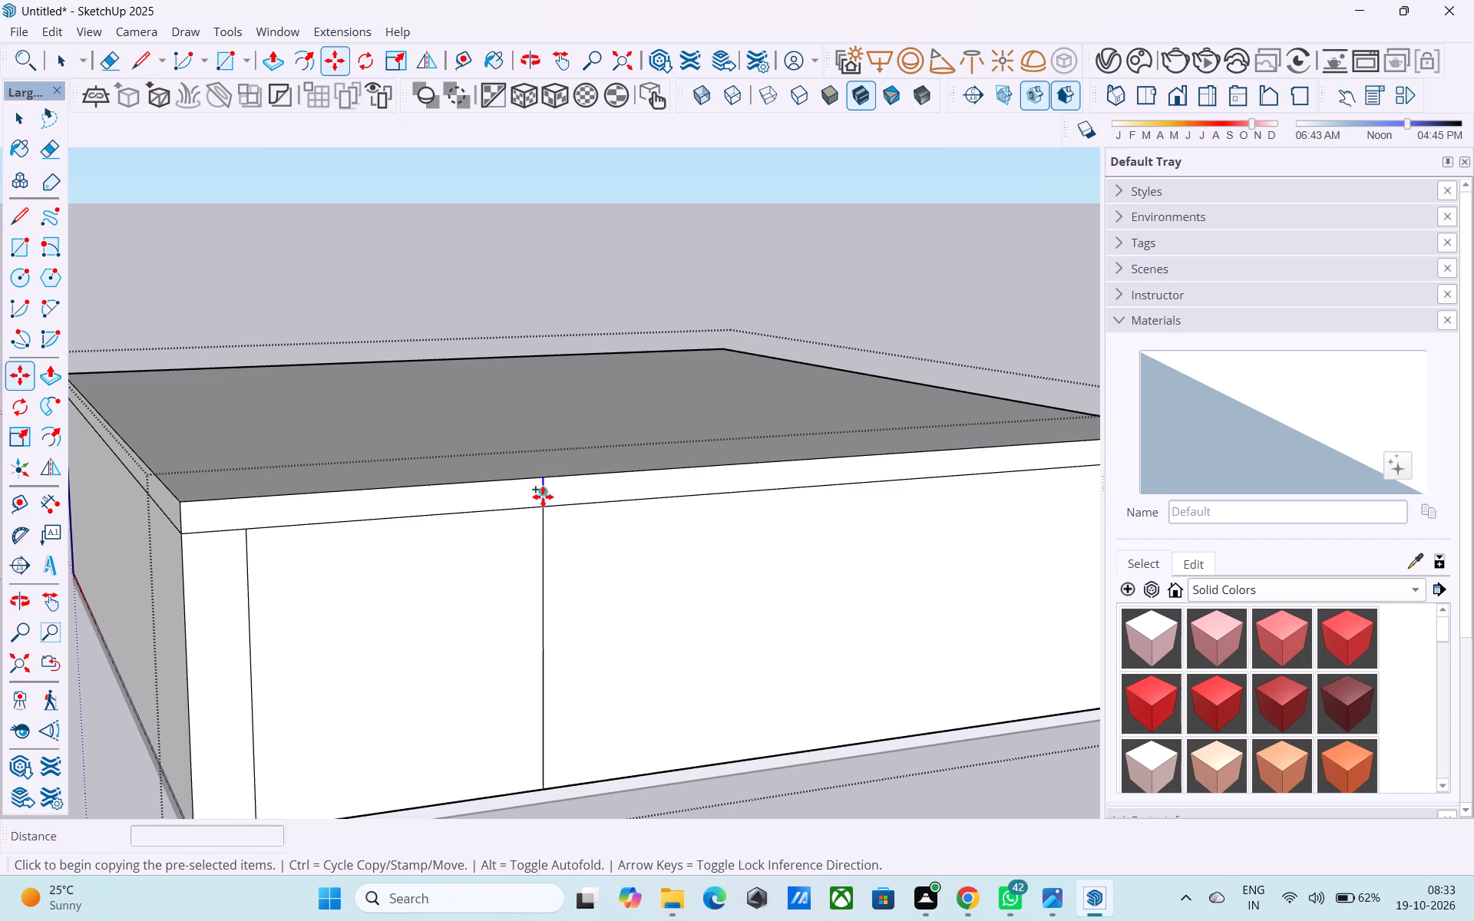
click(546, 507)
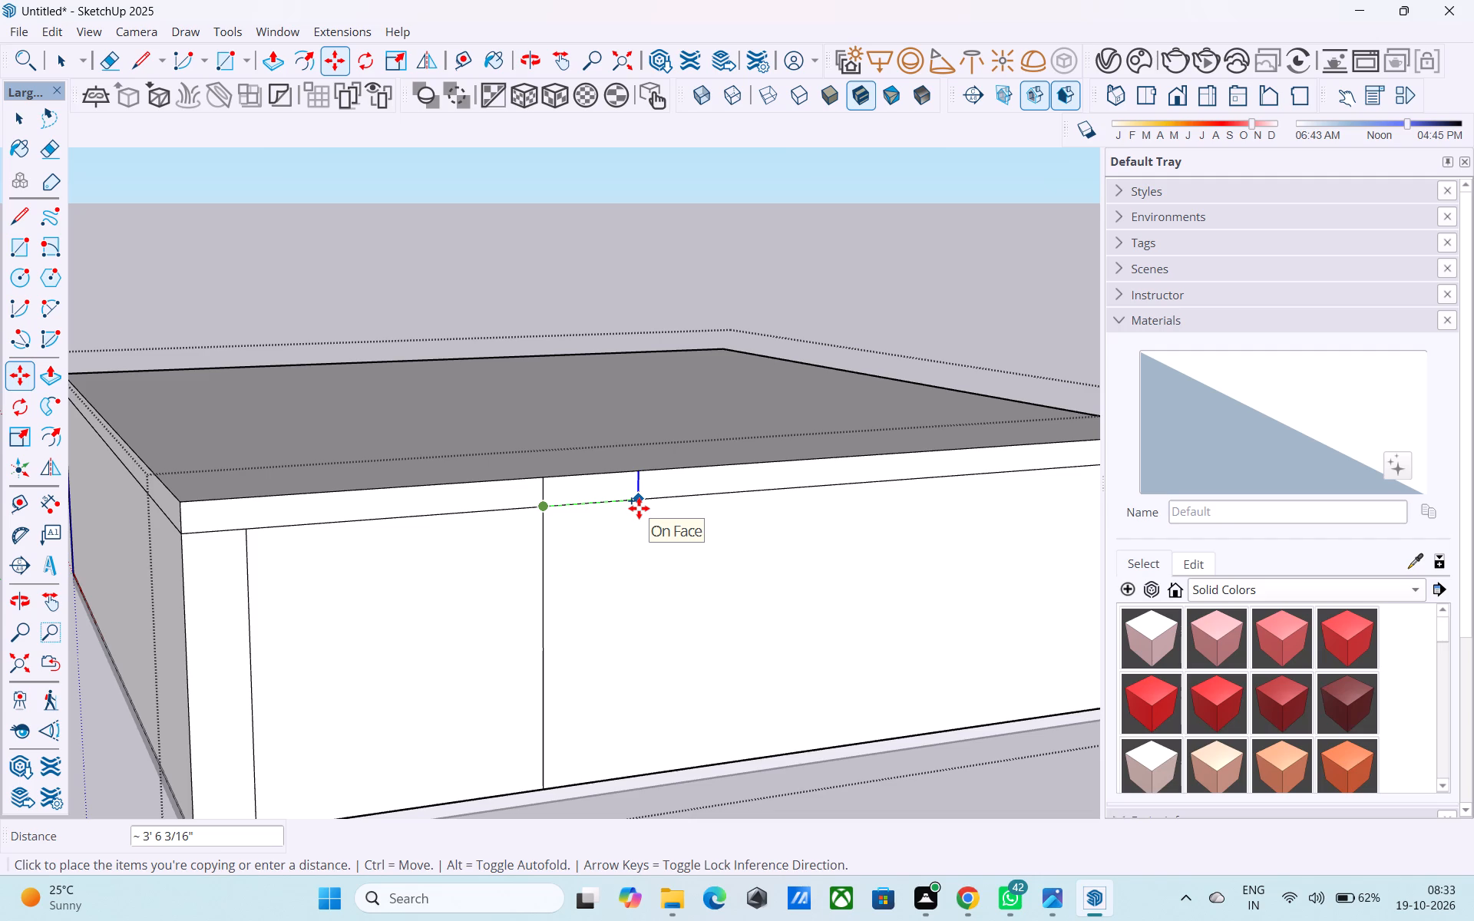
text(3')
key(Return)
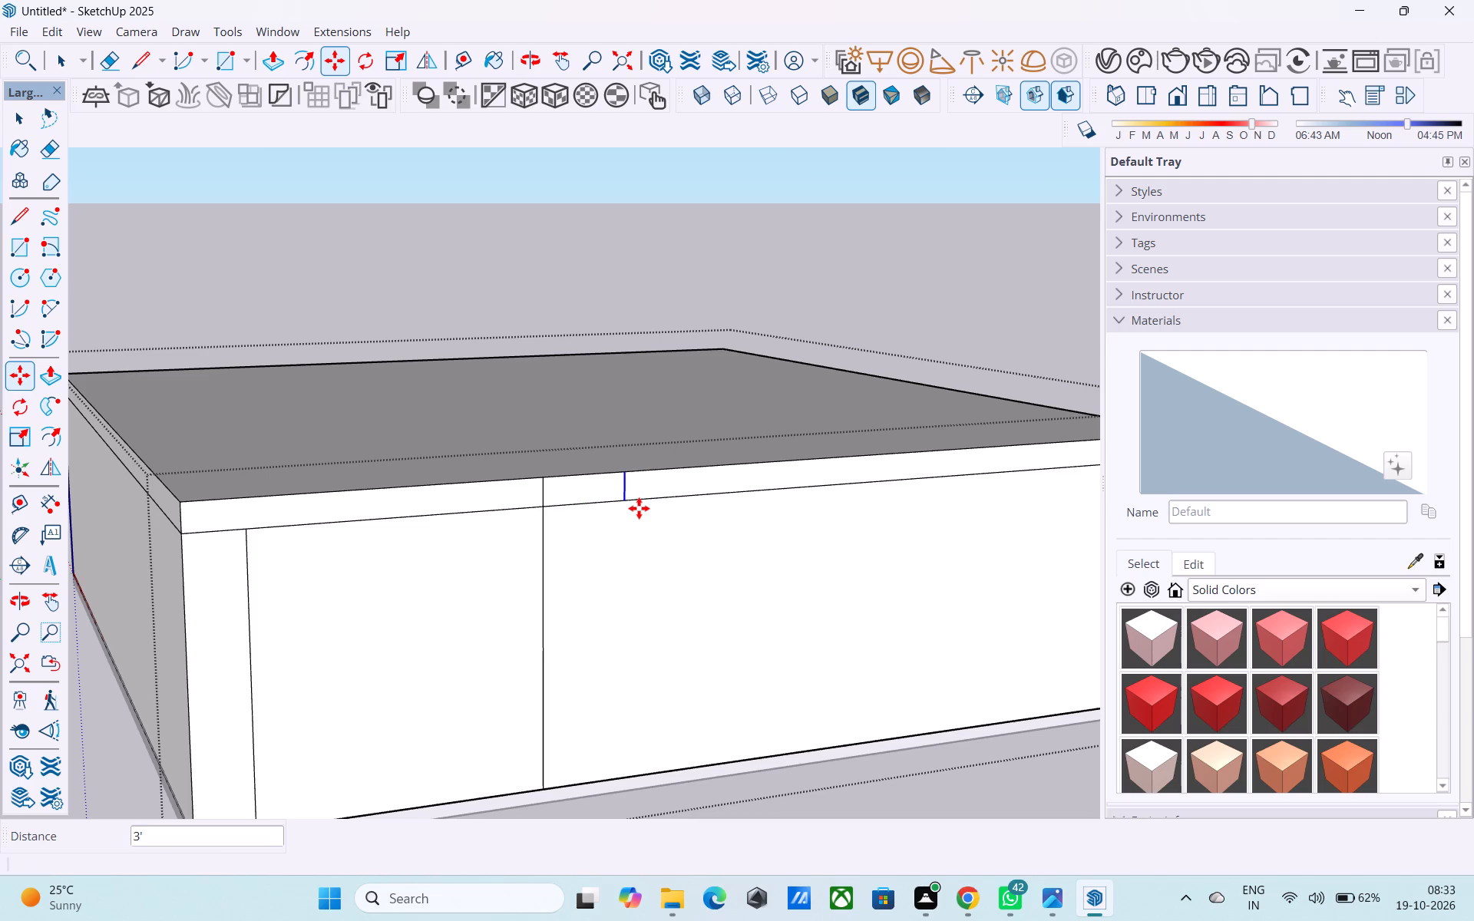
Extend the vertical line nearest the corner upward with a 1' line across the slab band to the roof edge.
middle_drag(615, 502, 600, 523)
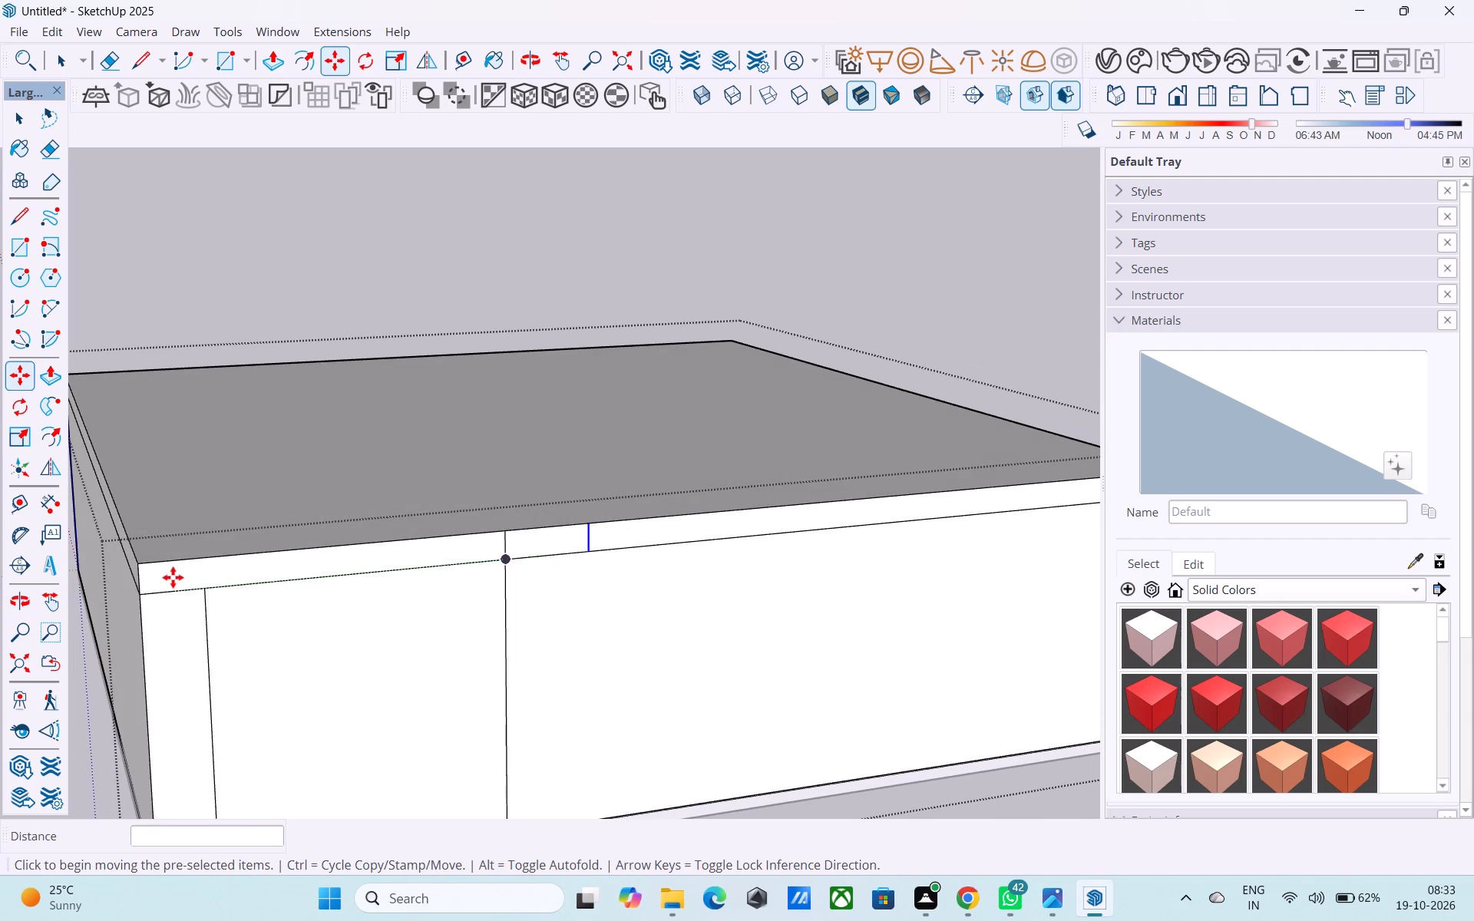
middle_drag(173, 577, 198, 562)
key(l)
click(259, 555)
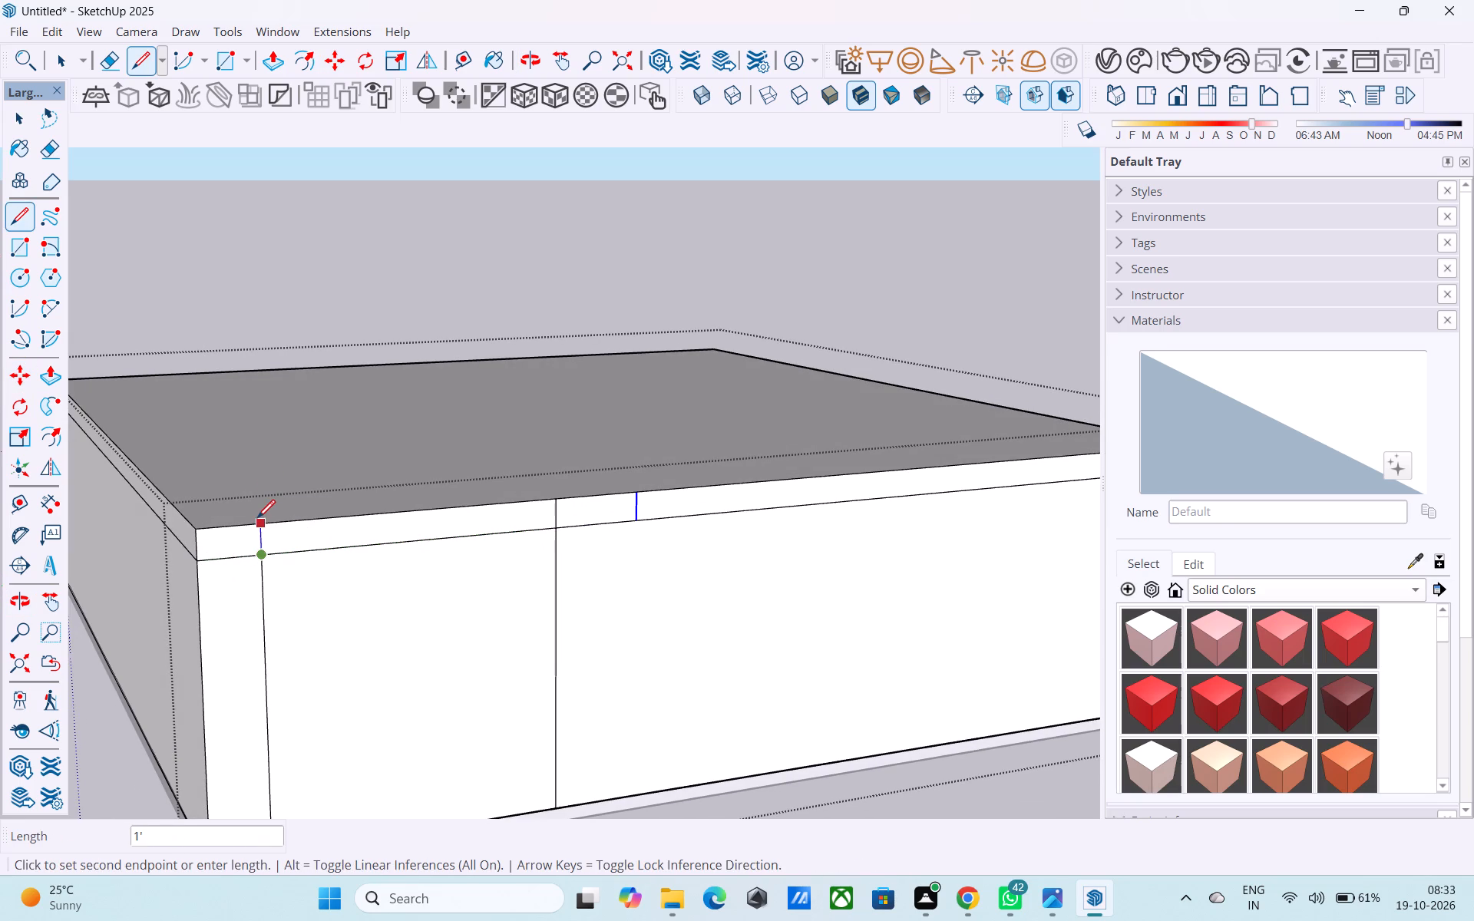
click(257, 520)
Outline a 2' high upright face above the roof edge, between the line nearest the corner and the 3' copy.
click(256, 523)
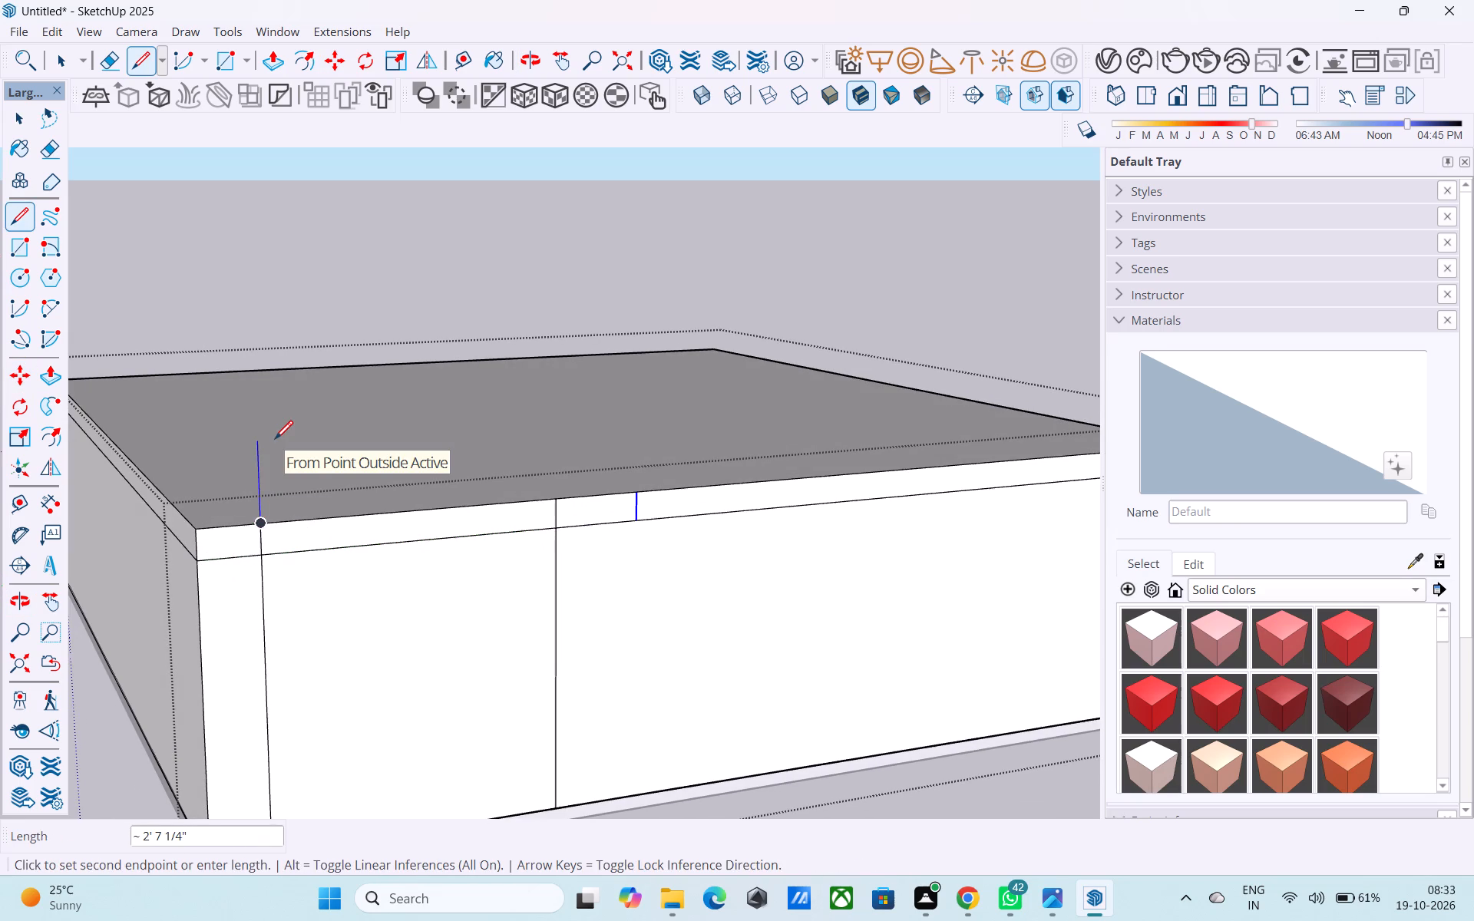
text(2')
key(Return)
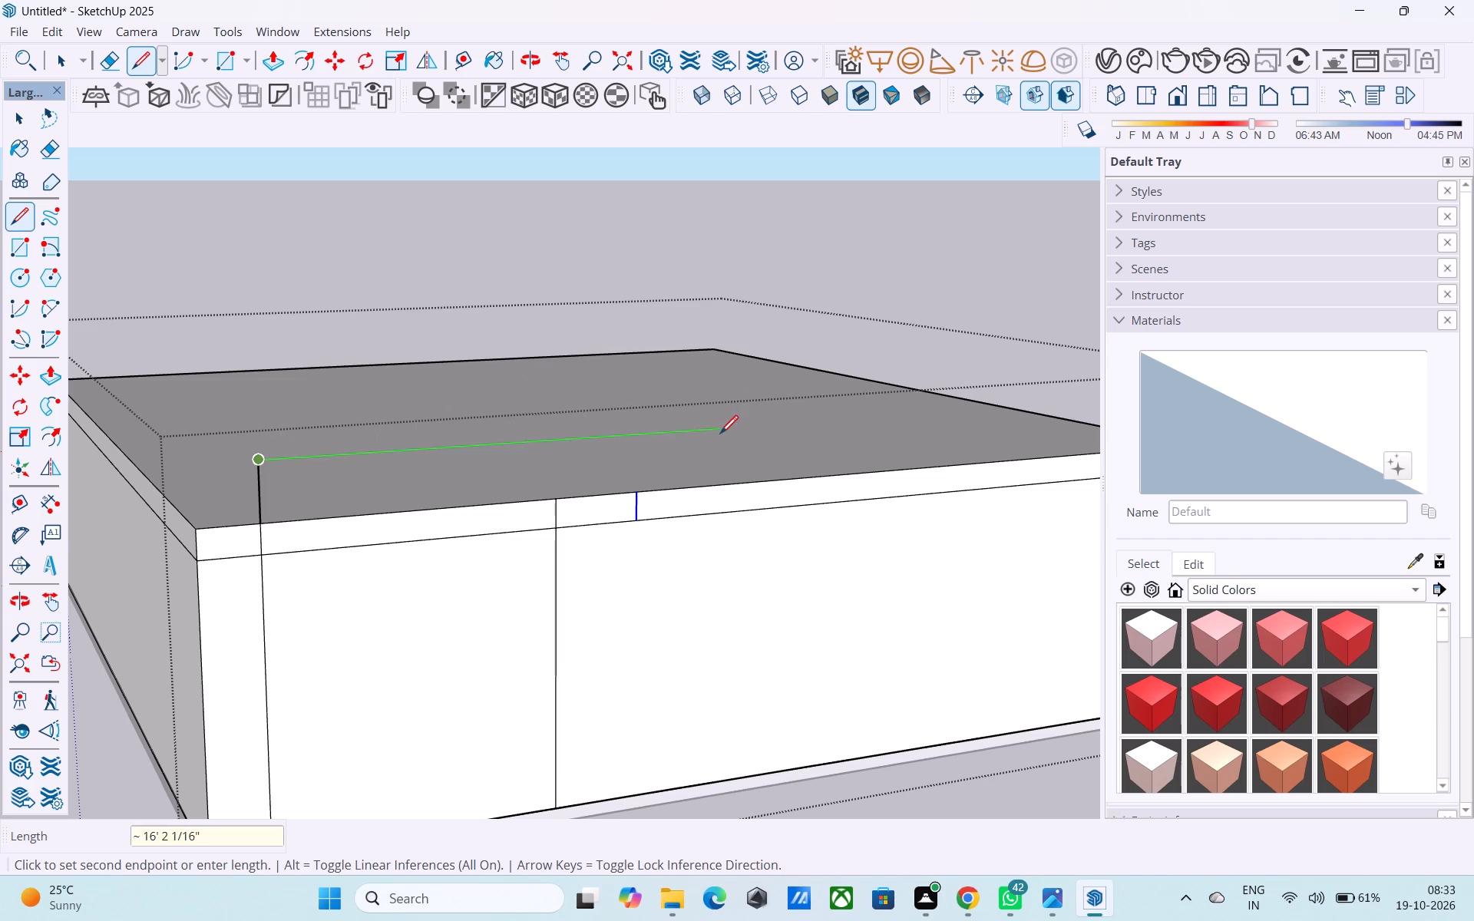
click(637, 443)
click(640, 490)
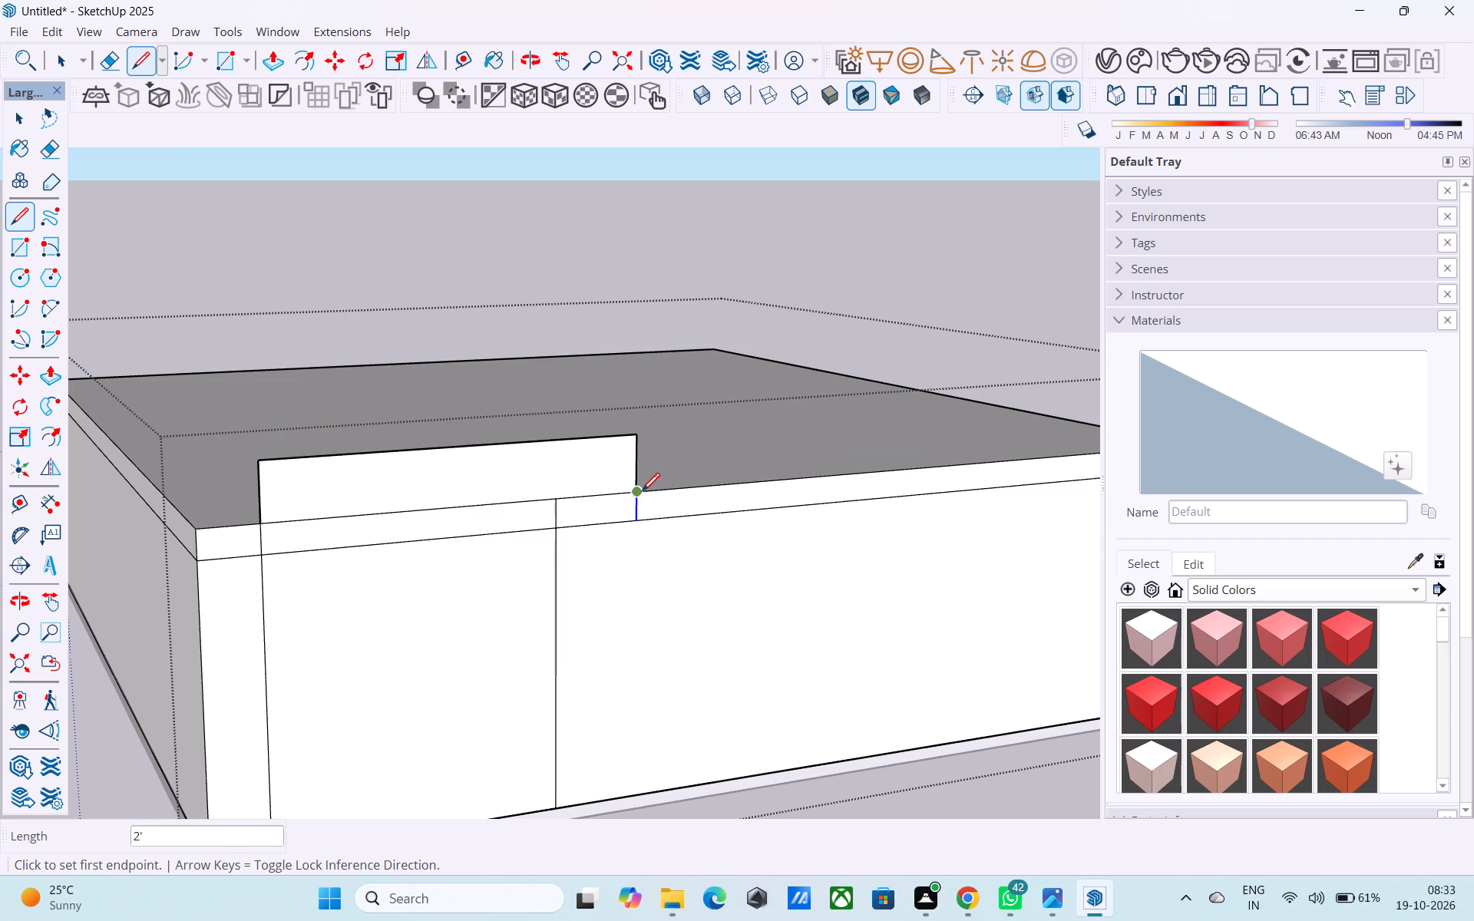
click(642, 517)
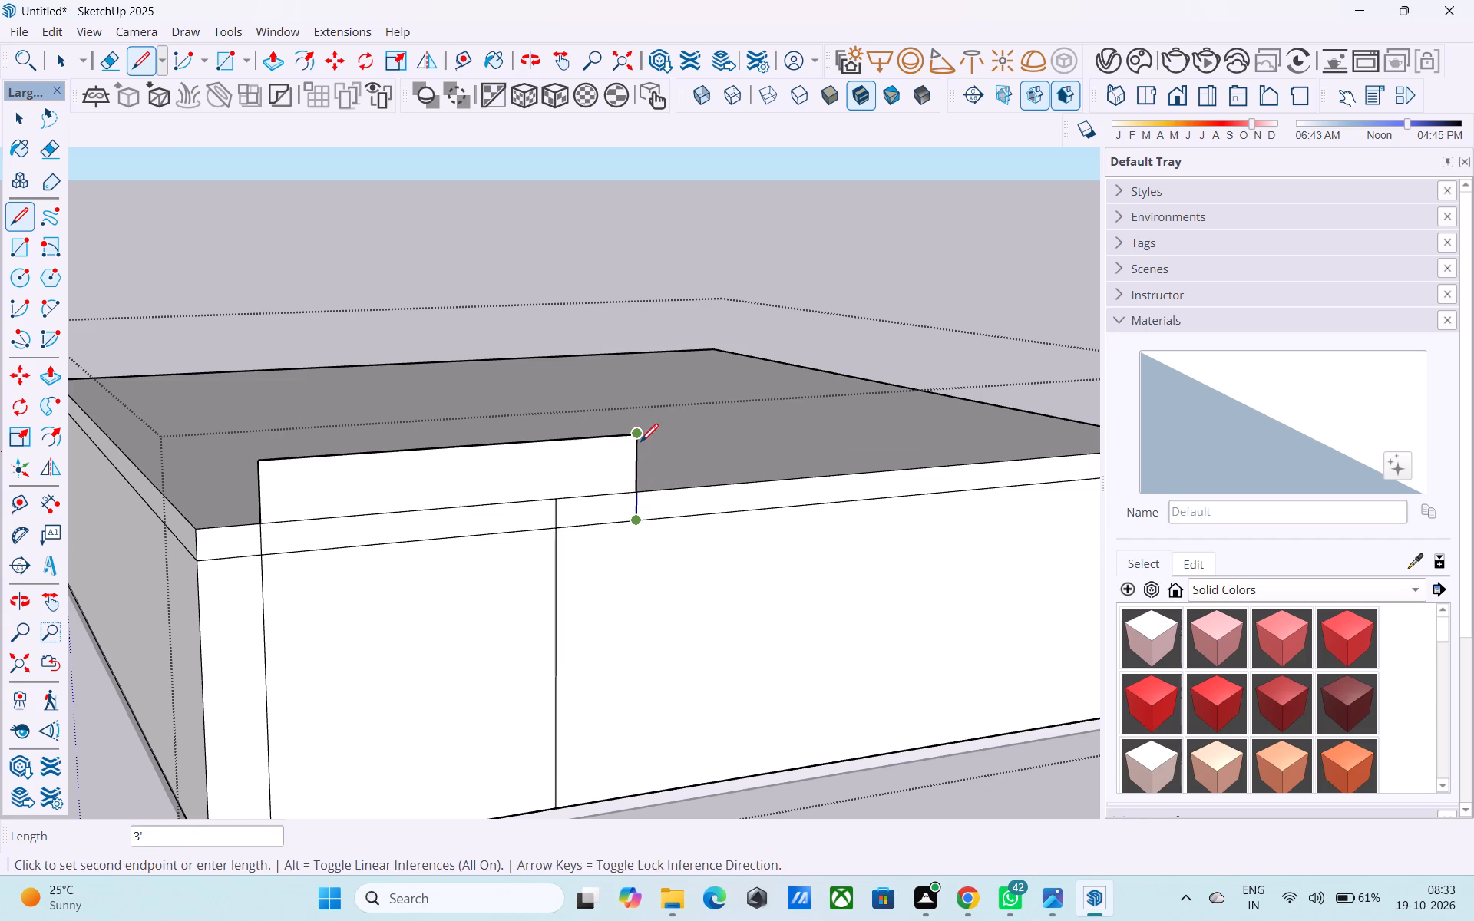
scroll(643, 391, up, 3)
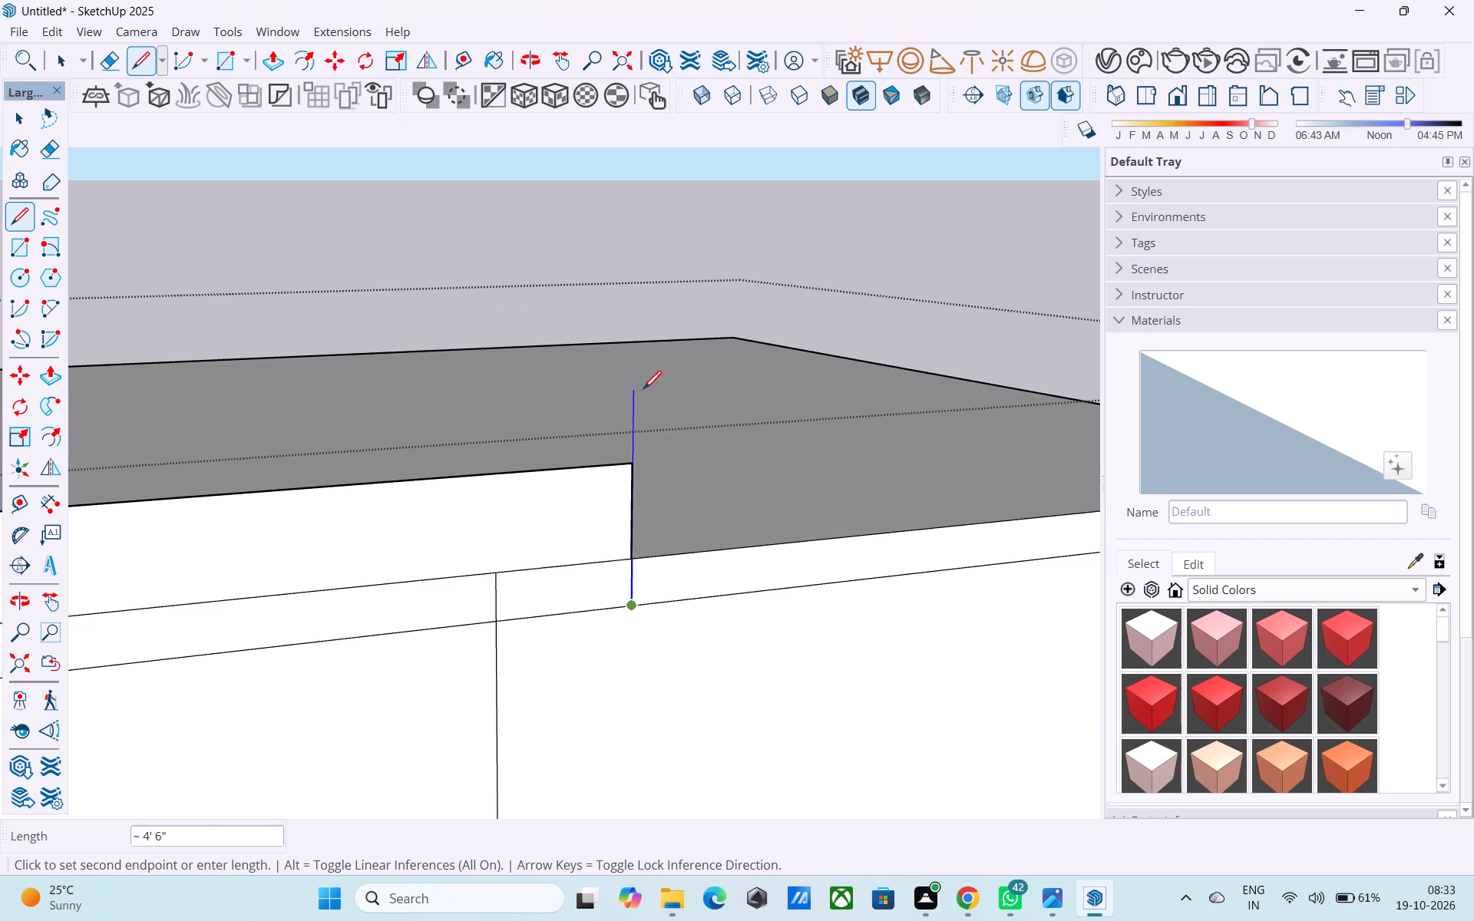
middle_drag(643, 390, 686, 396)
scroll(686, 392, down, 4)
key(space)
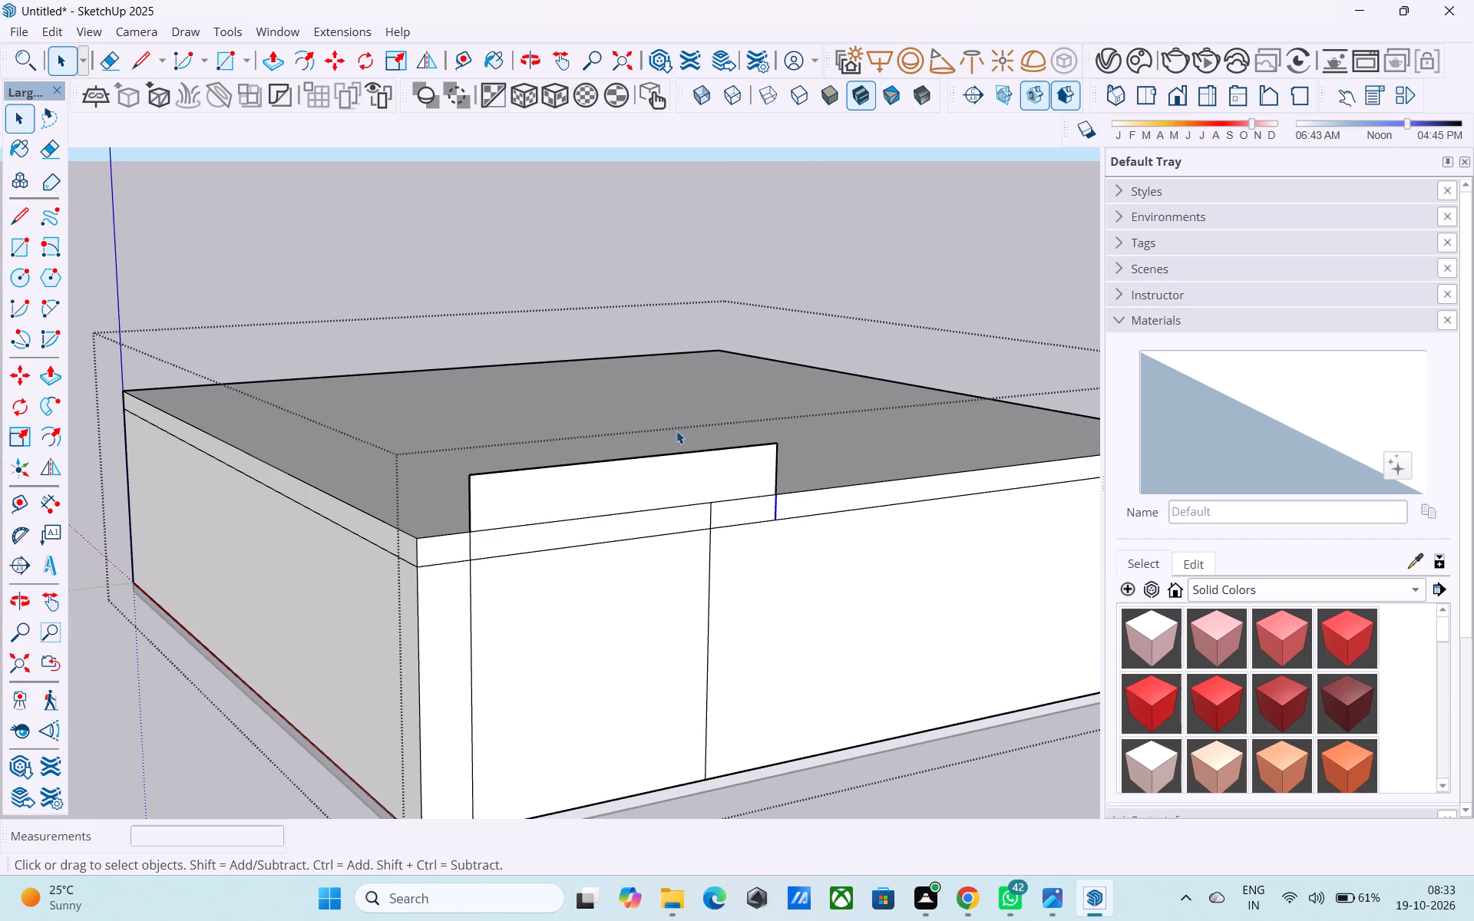
Push/Pull the 2' high upright face above the roof edge outward by 6".
middle_drag(679, 431, 679, 428)
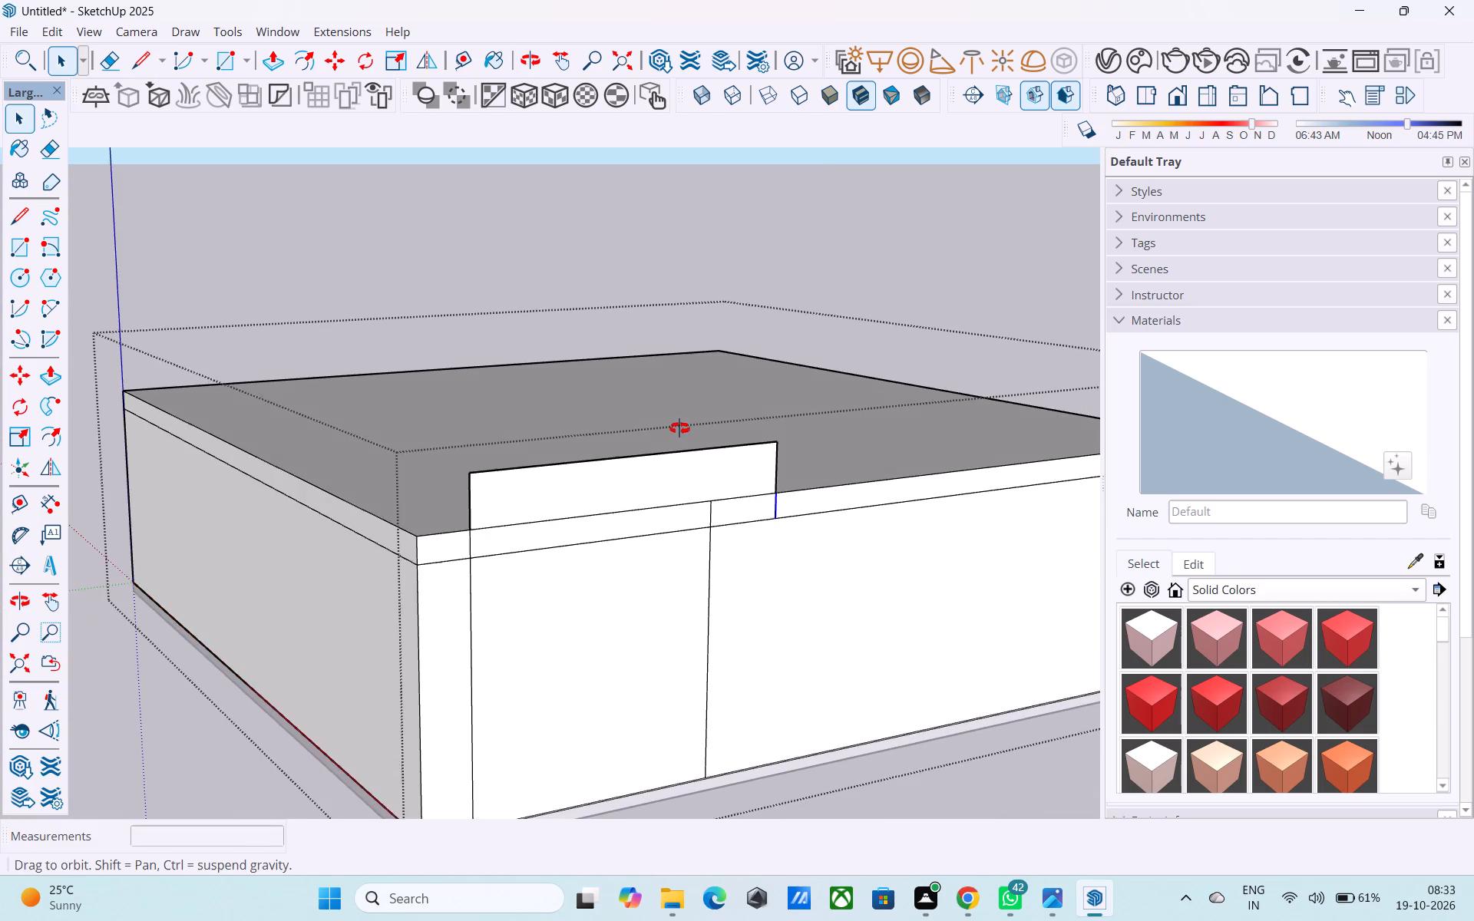
middle_drag(679, 428, 668, 412)
middle_drag(665, 471, 645, 458)
middle_drag(643, 460, 571, 479)
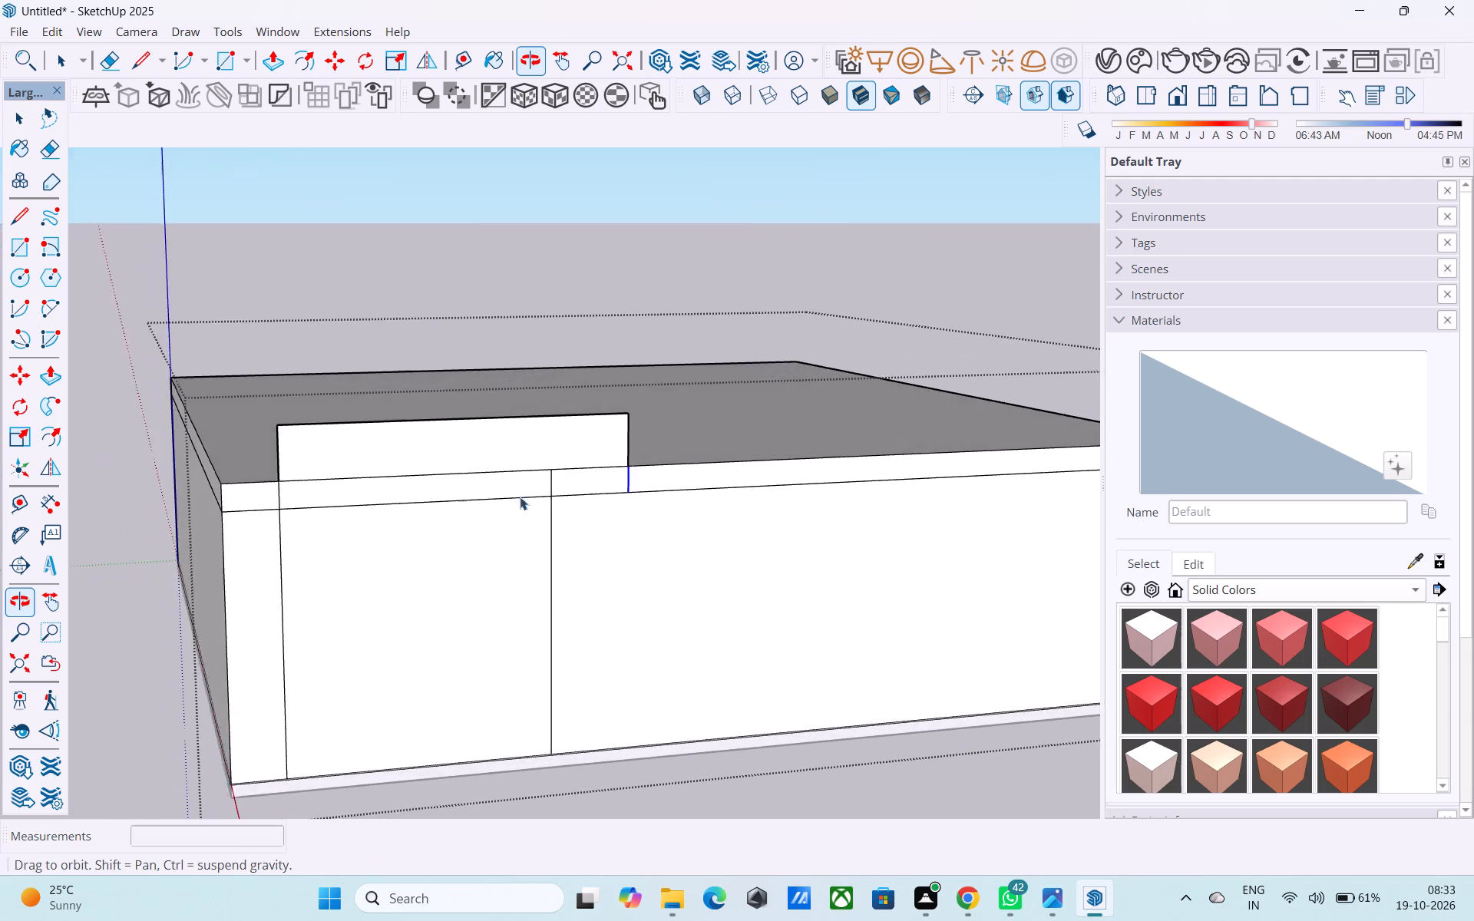
scroll(345, 513, up, 7)
key(e)
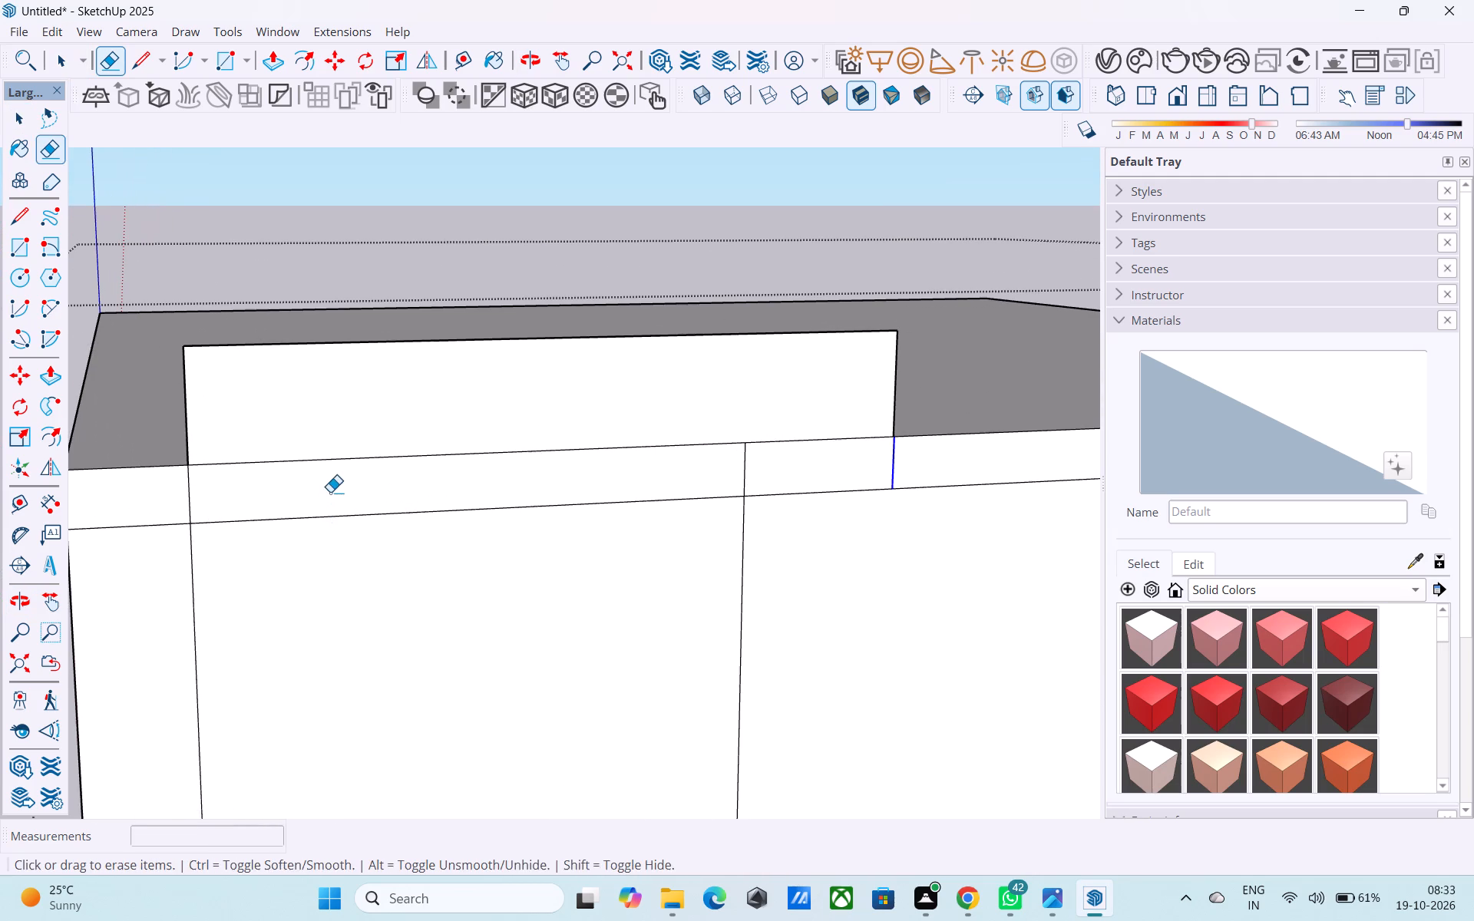
key(space)
click(331, 448)
key(p)
click(331, 448)
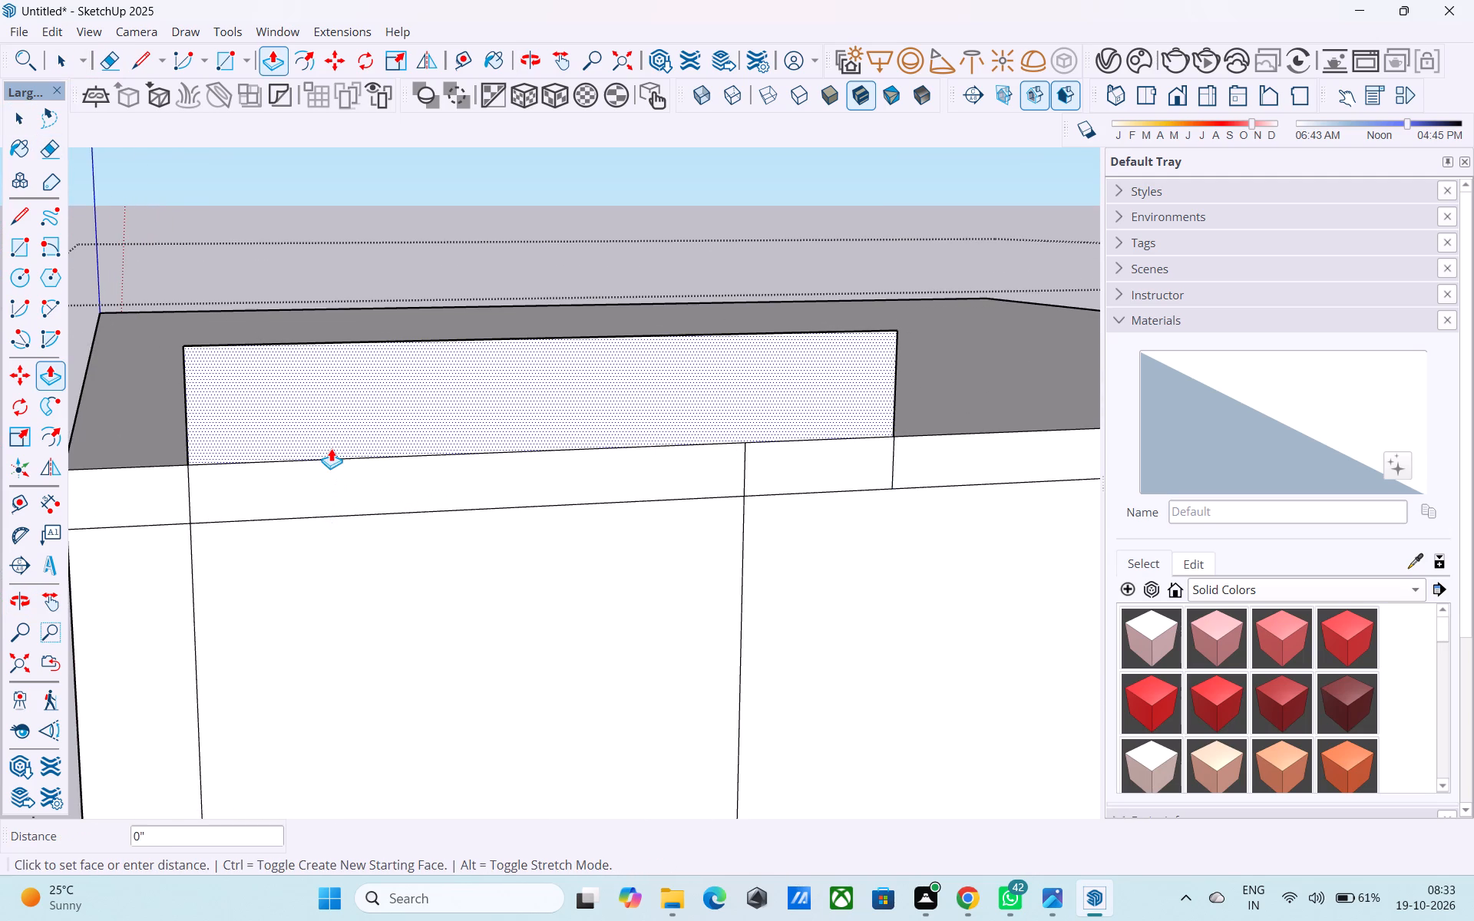
text(4")
key(Return)
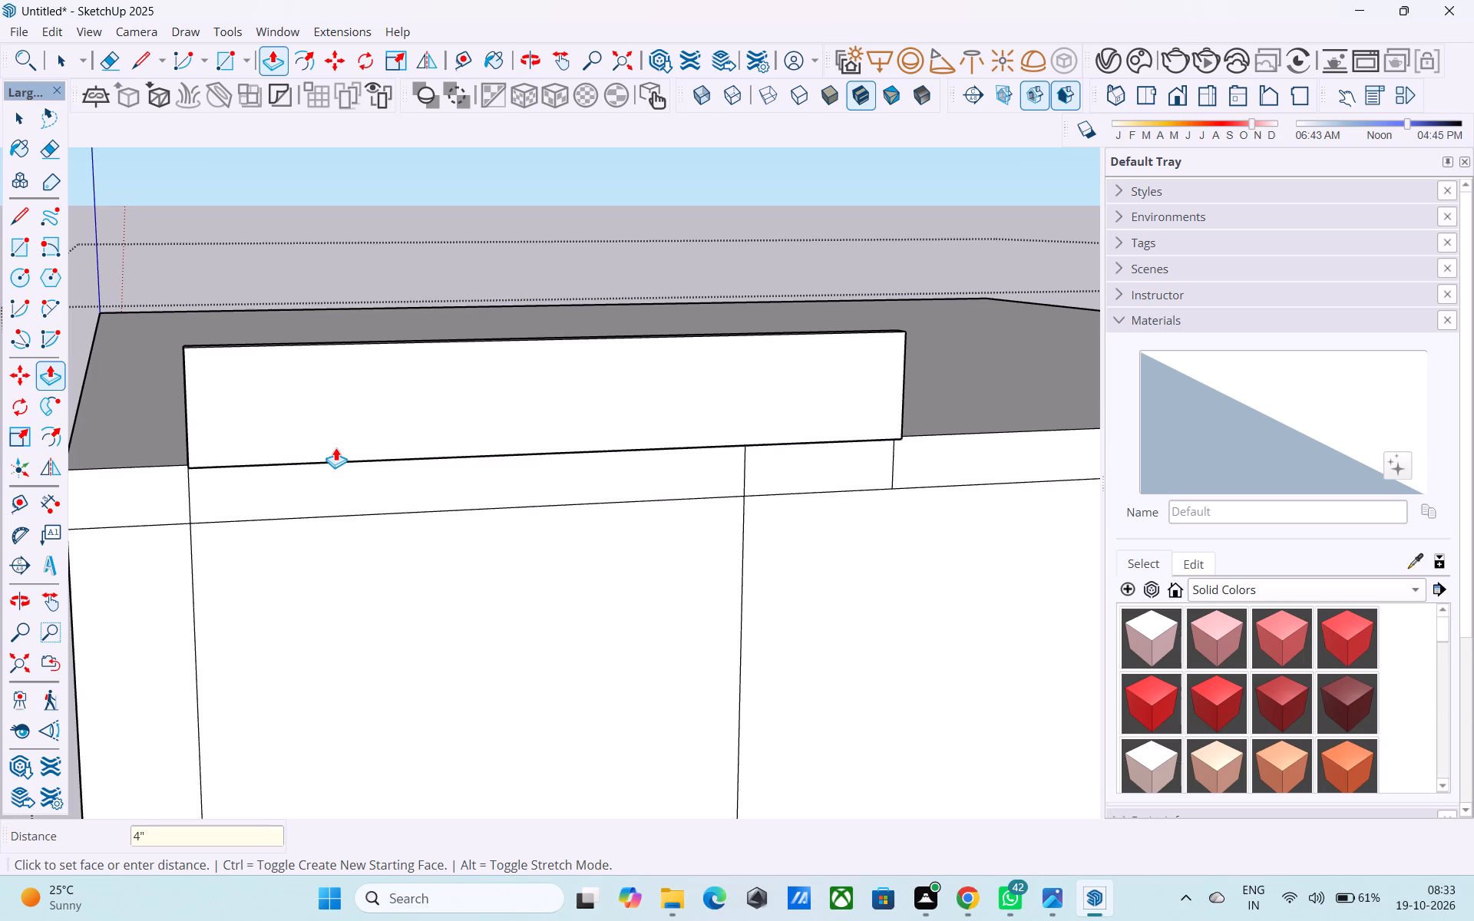
text(6")
key(Return)
key(space)
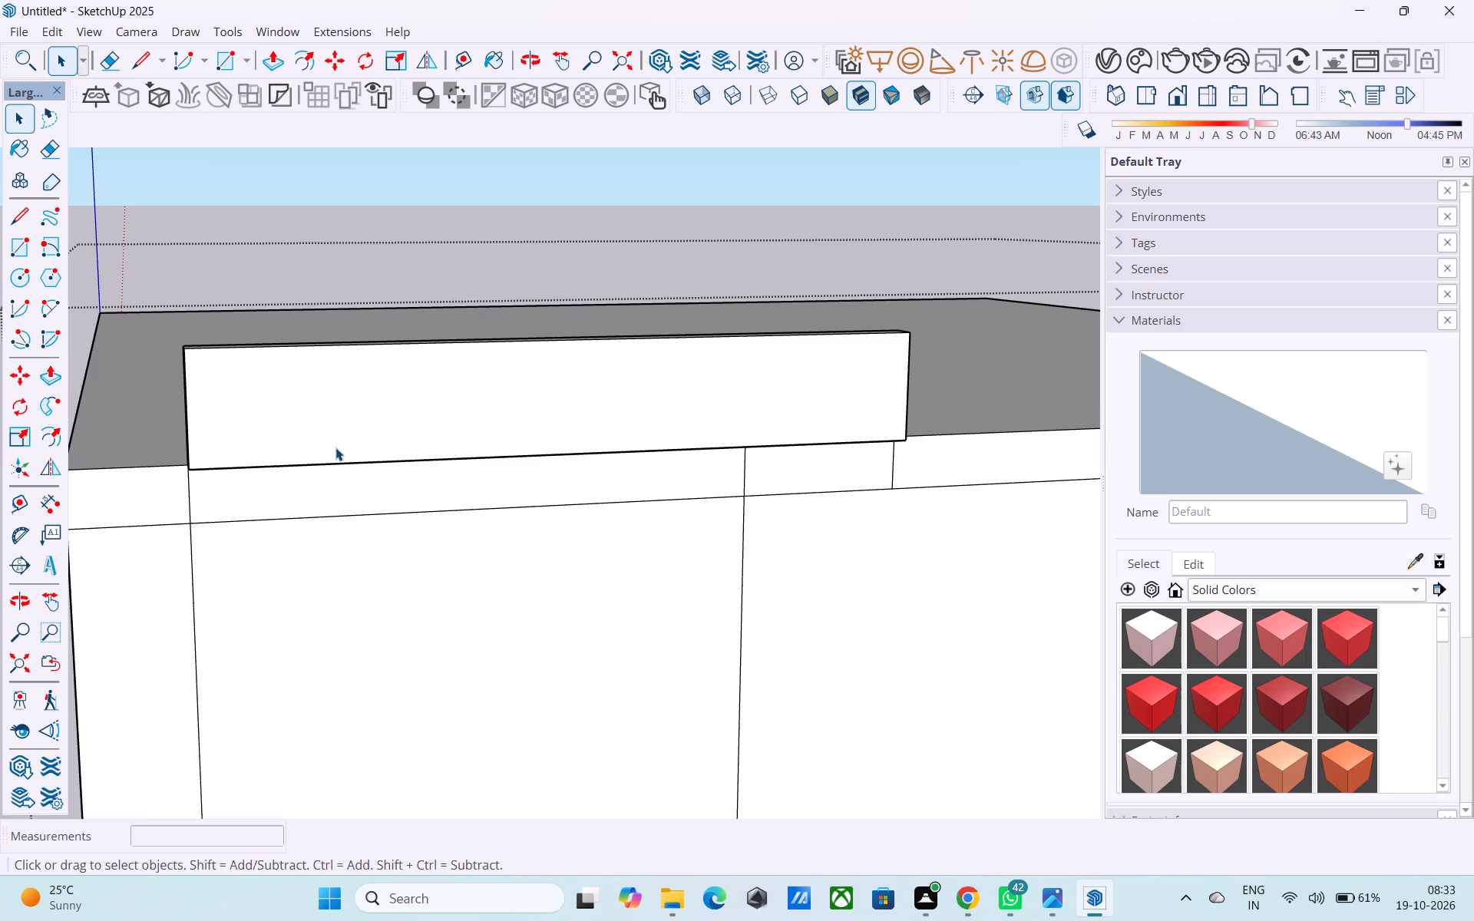
Pull the two slab-band faces and the tall wall face beneath the raised block outward by the same 6".
middle_drag(335, 447, 715, 434)
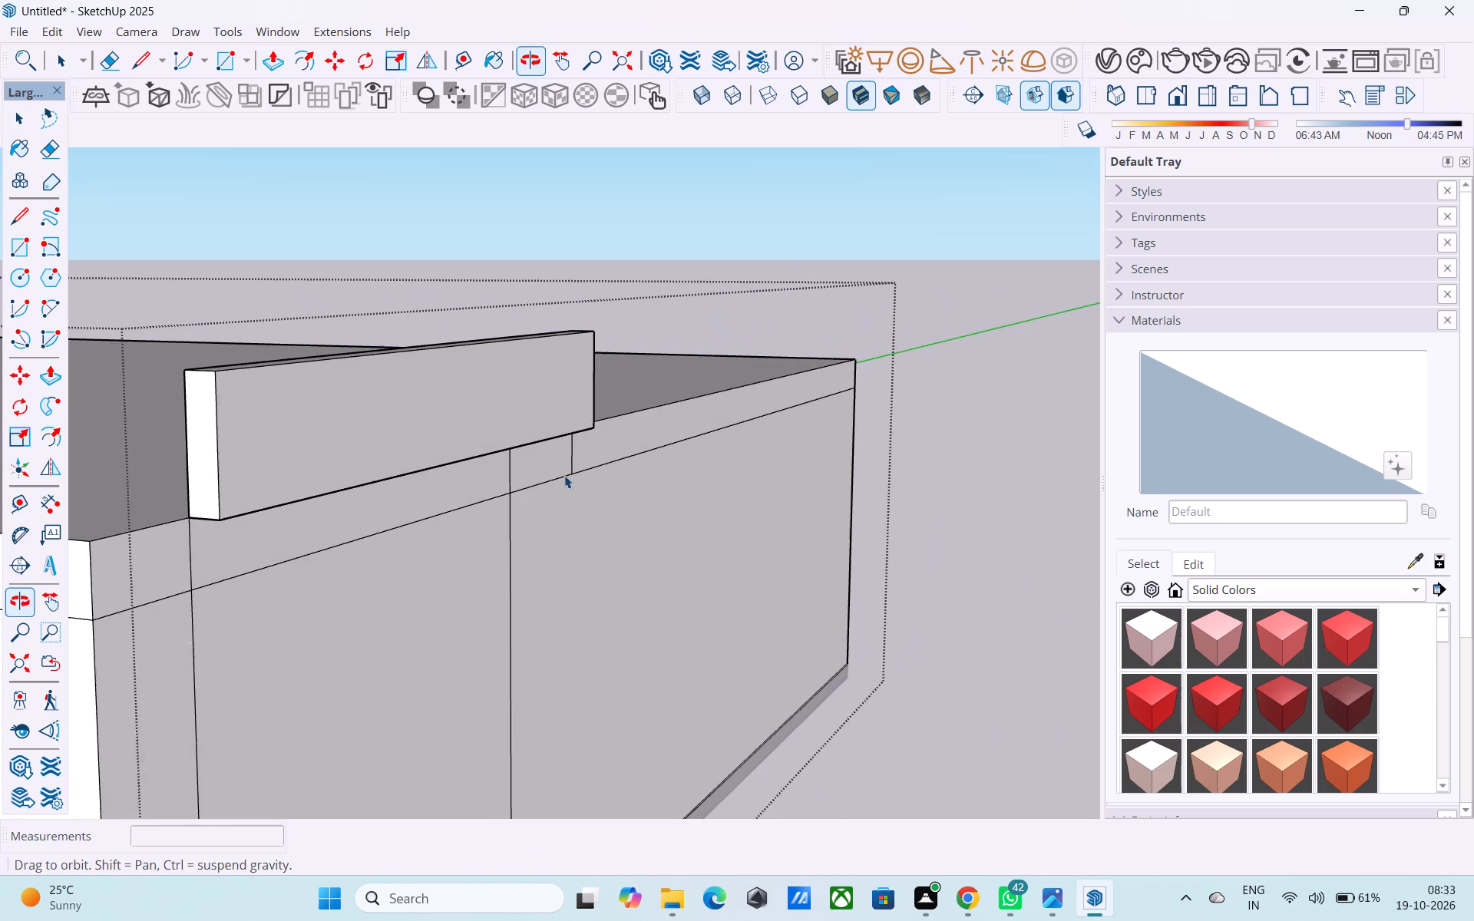
click(474, 490)
key(p)
double_click(474, 490)
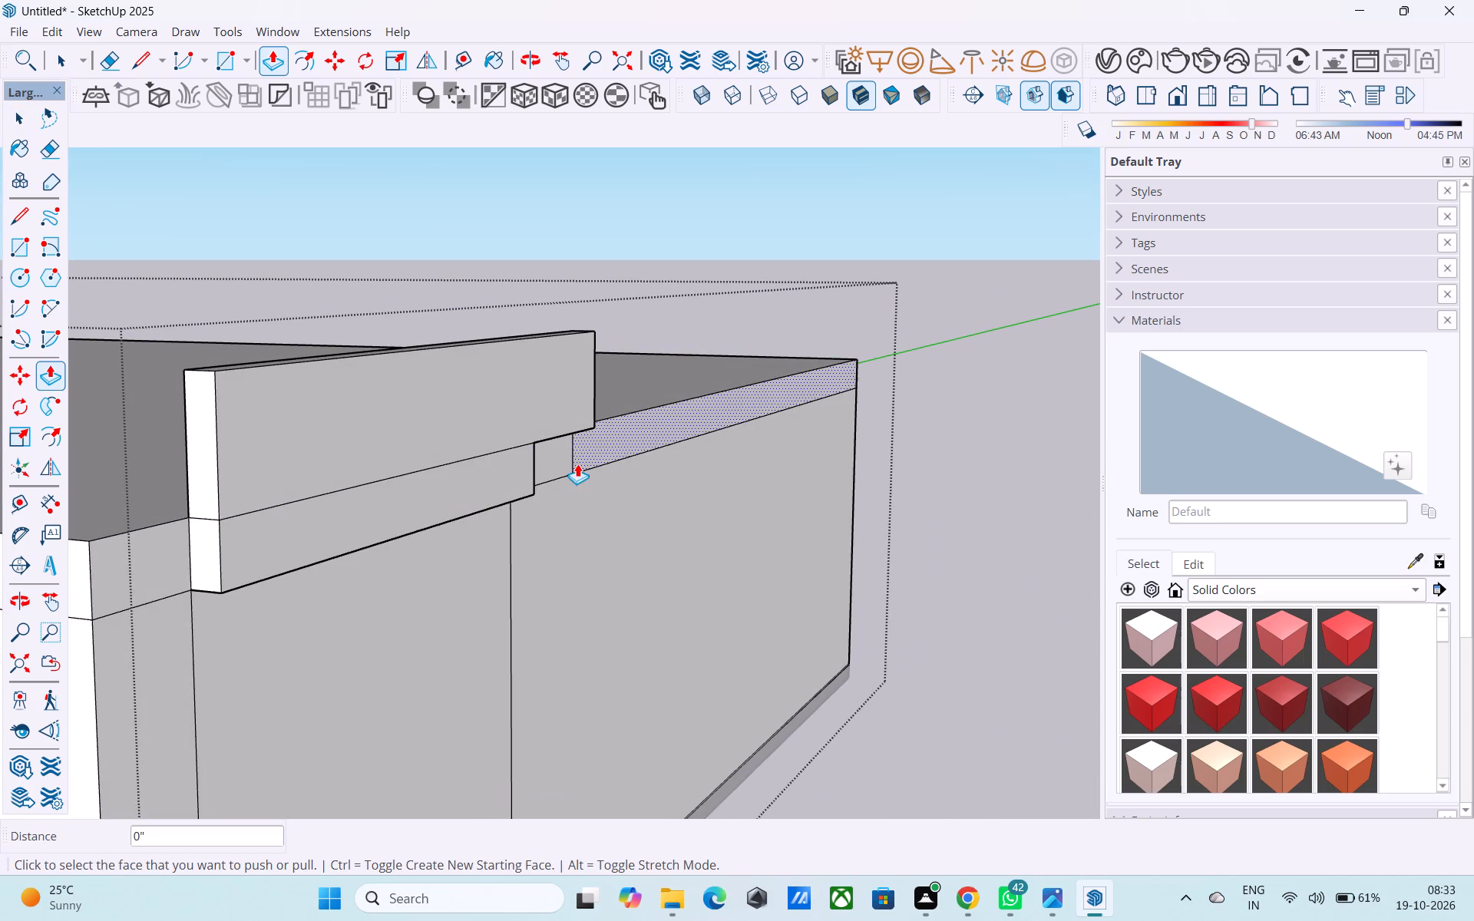
double_click(557, 453)
double_click(314, 661)
scroll(329, 639, down, 7)
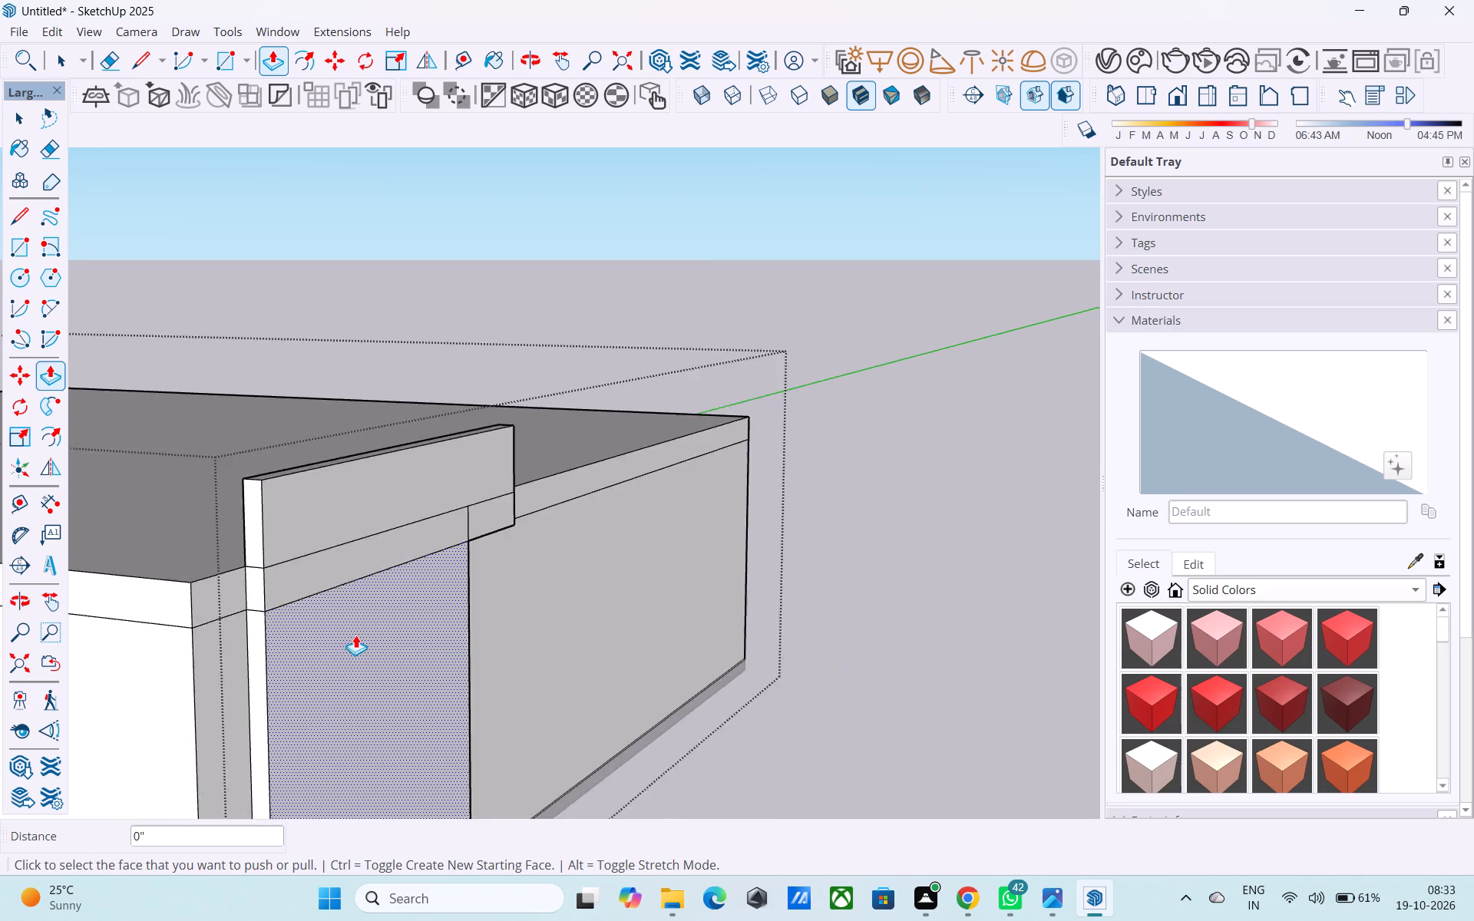
scroll(355, 635, down, 1)
Erase the dividing lines on the raised panel's front and side faces so each reads as one continuous surface.
middle_drag(352, 633, 319, 616)
key(e)
click(318, 521)
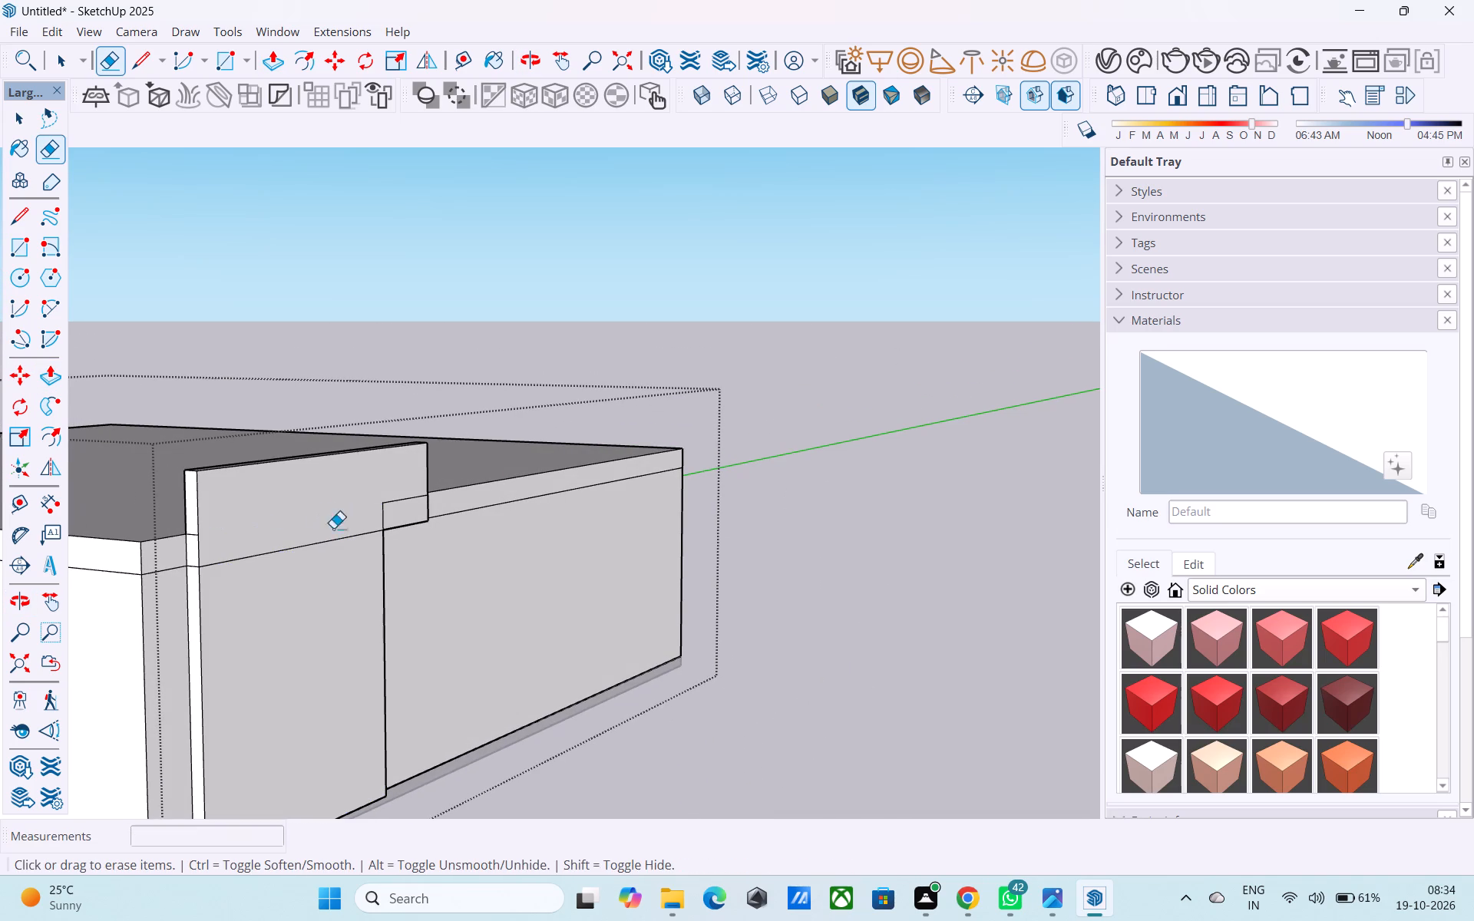
drag(395, 497, 382, 508)
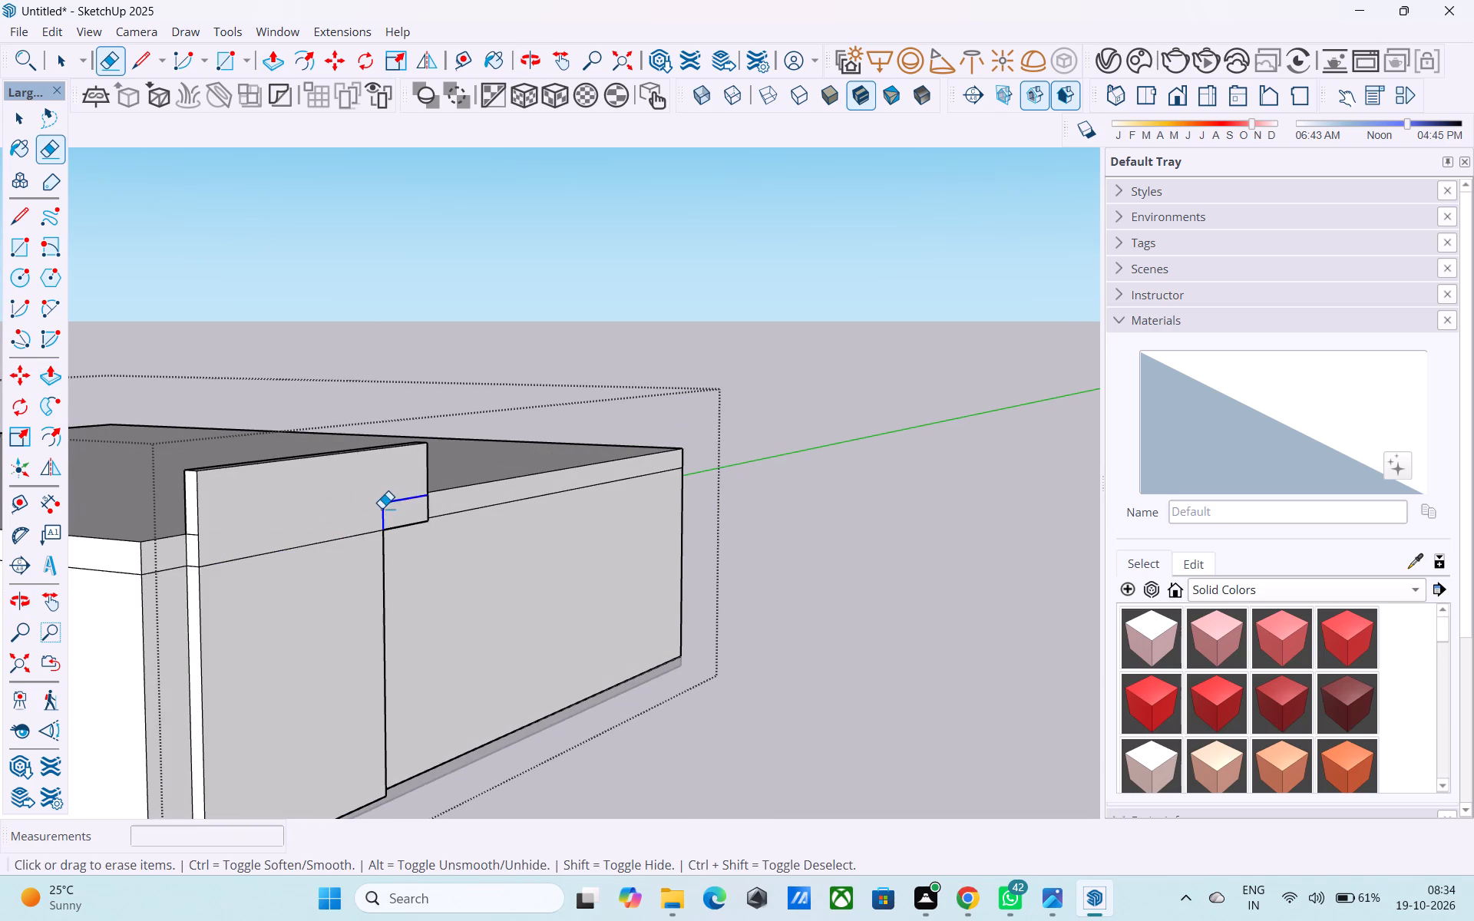
drag(362, 519, 348, 544)
scroll(346, 561, down, 4)
middle_drag(352, 564, 397, 558)
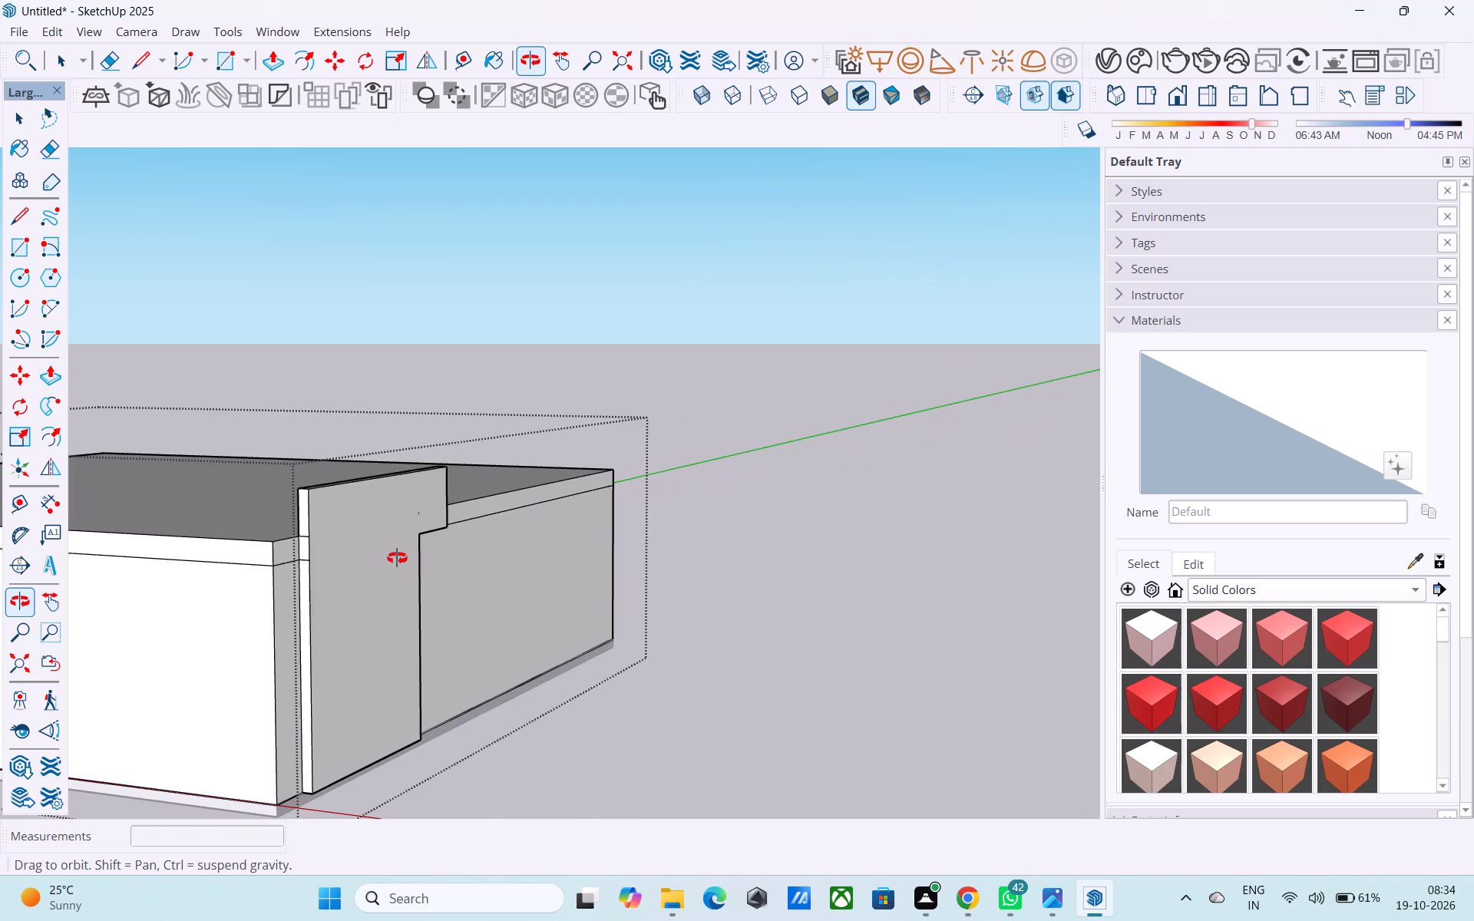
middle_drag(397, 558, 398, 558)
scroll(269, 561, up, 16)
drag(334, 501, 334, 511)
drag(351, 626, 338, 678)
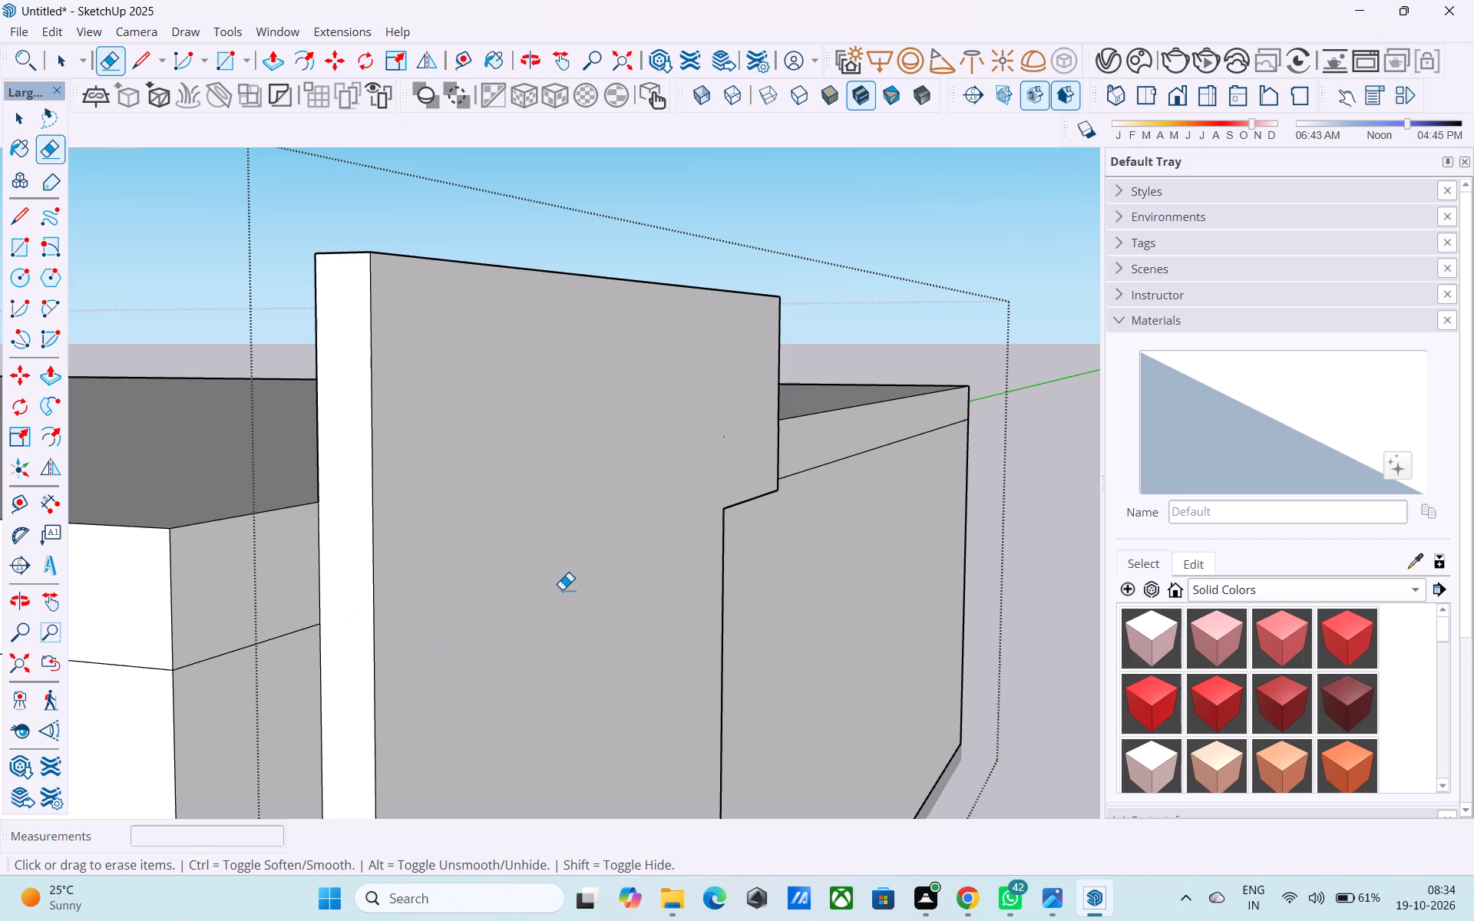
scroll(562, 589, down, 4)
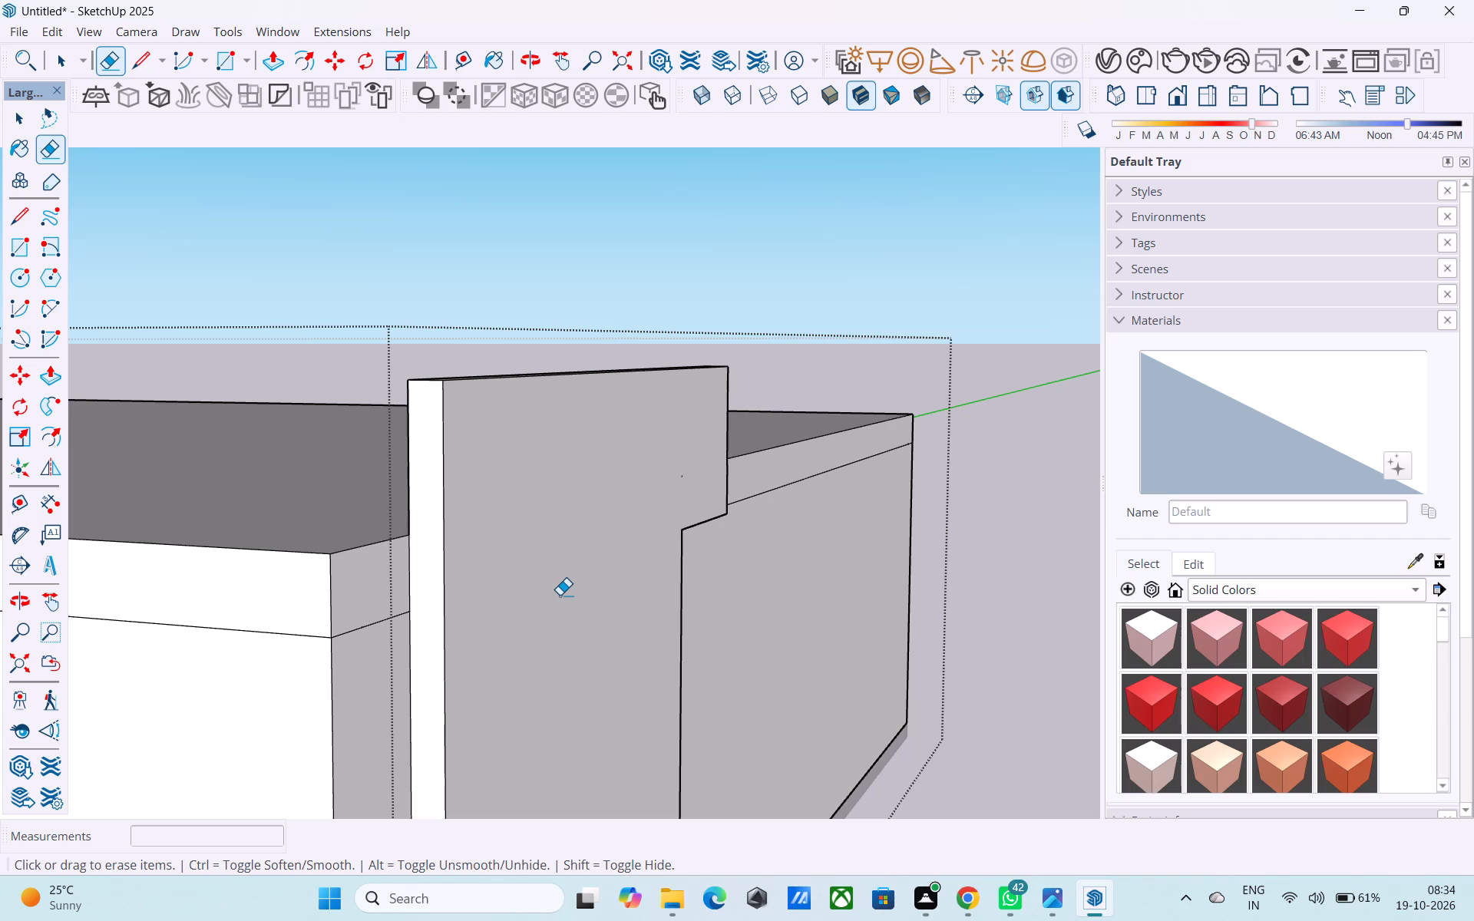
Examine the raised L-shaped panel and the remaining front wall from several angles.
key(space)
scroll(539, 366, down, 7)
middle_drag(535, 389, 530, 388)
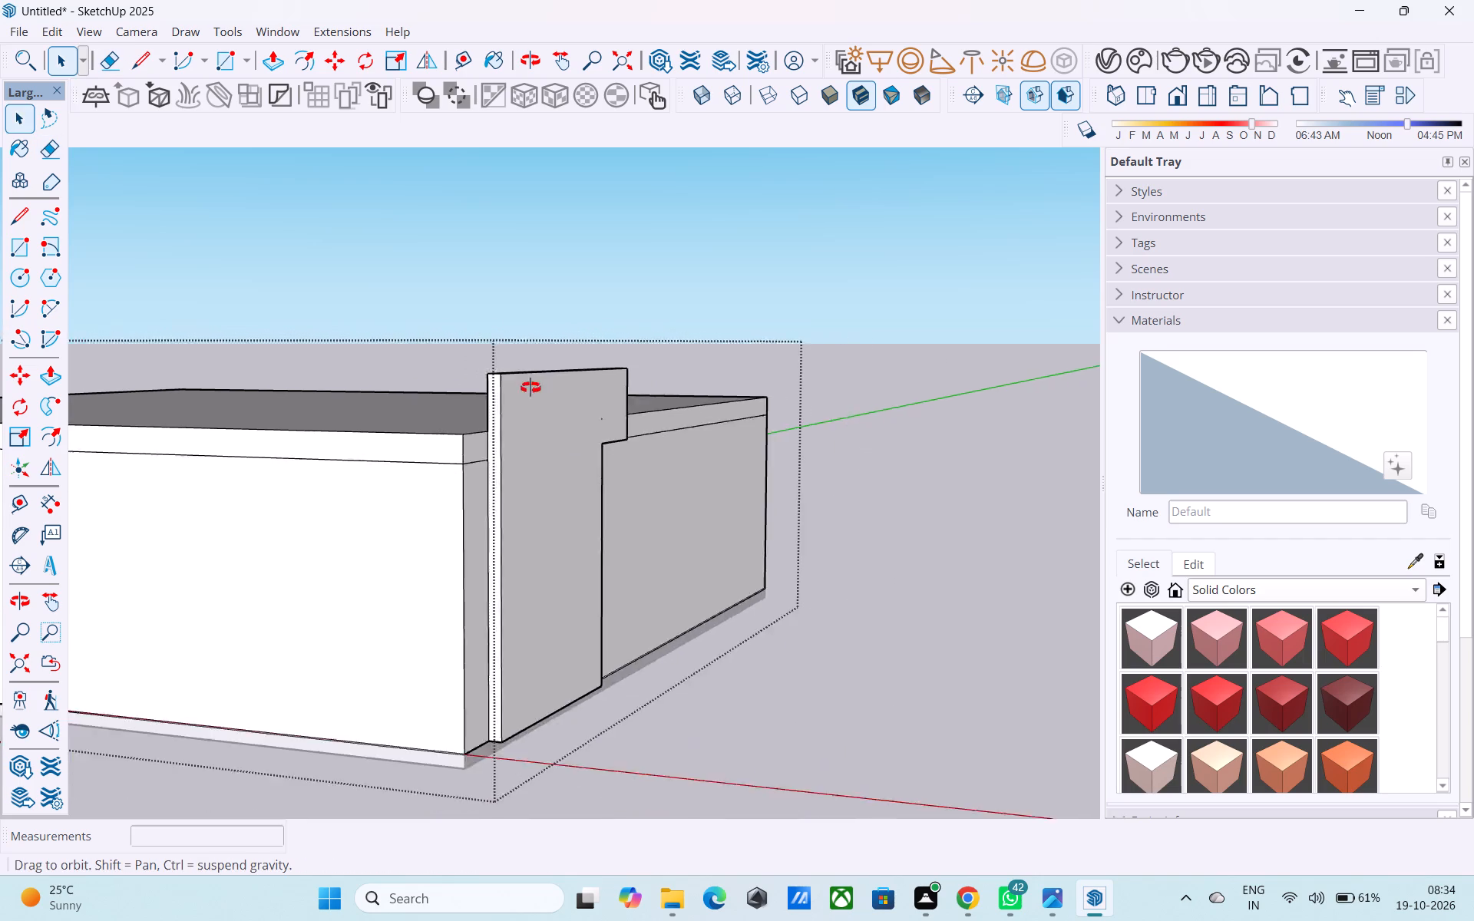
middle_drag(530, 388, 464, 422)
scroll(666, 365, down, 2)
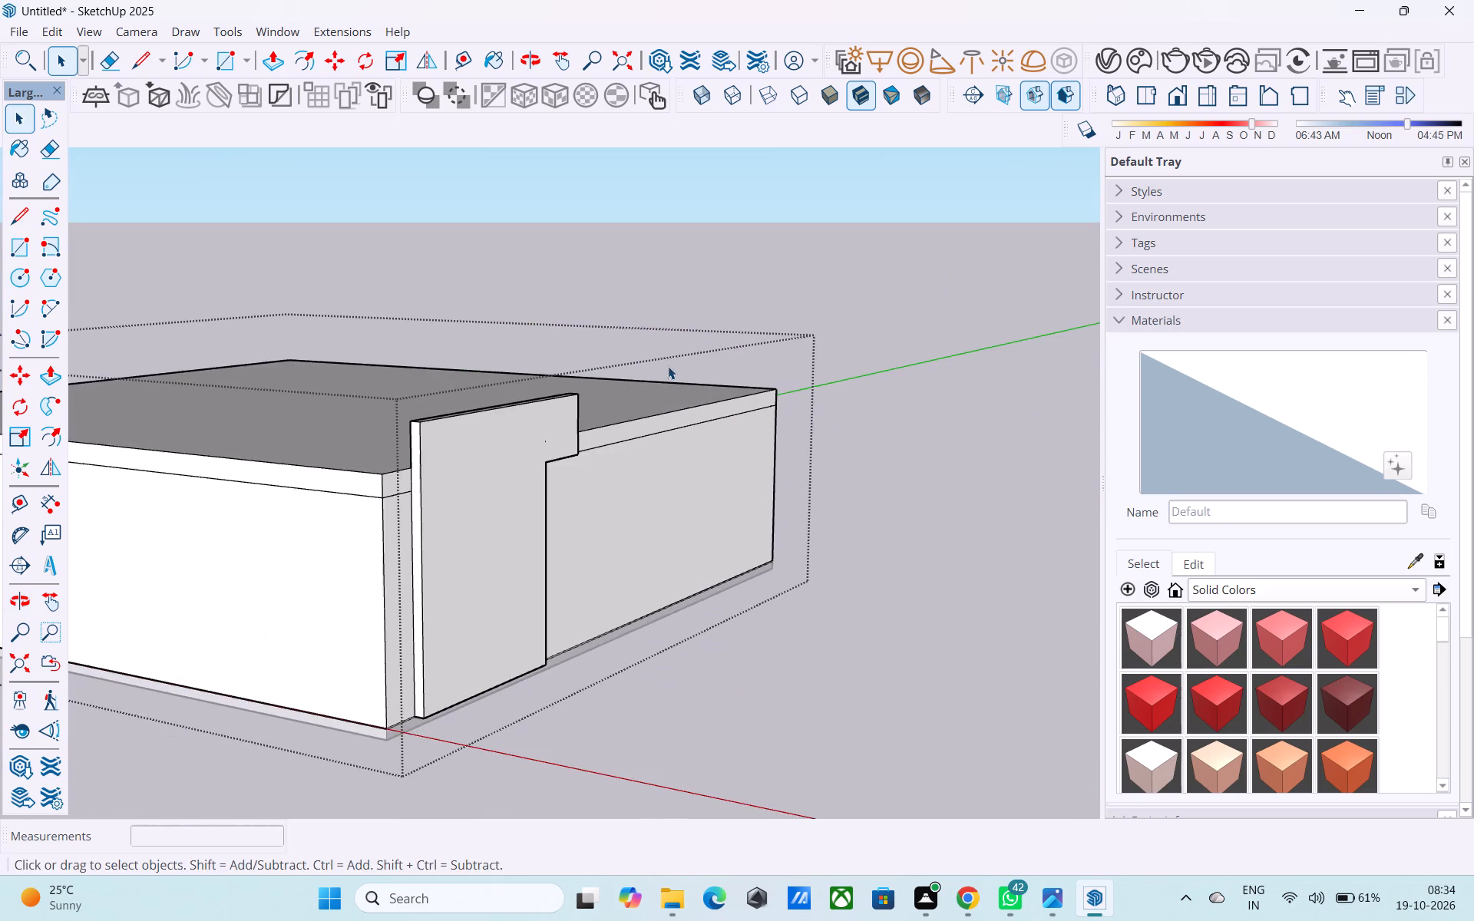
middle_drag(670, 383, 573, 447)
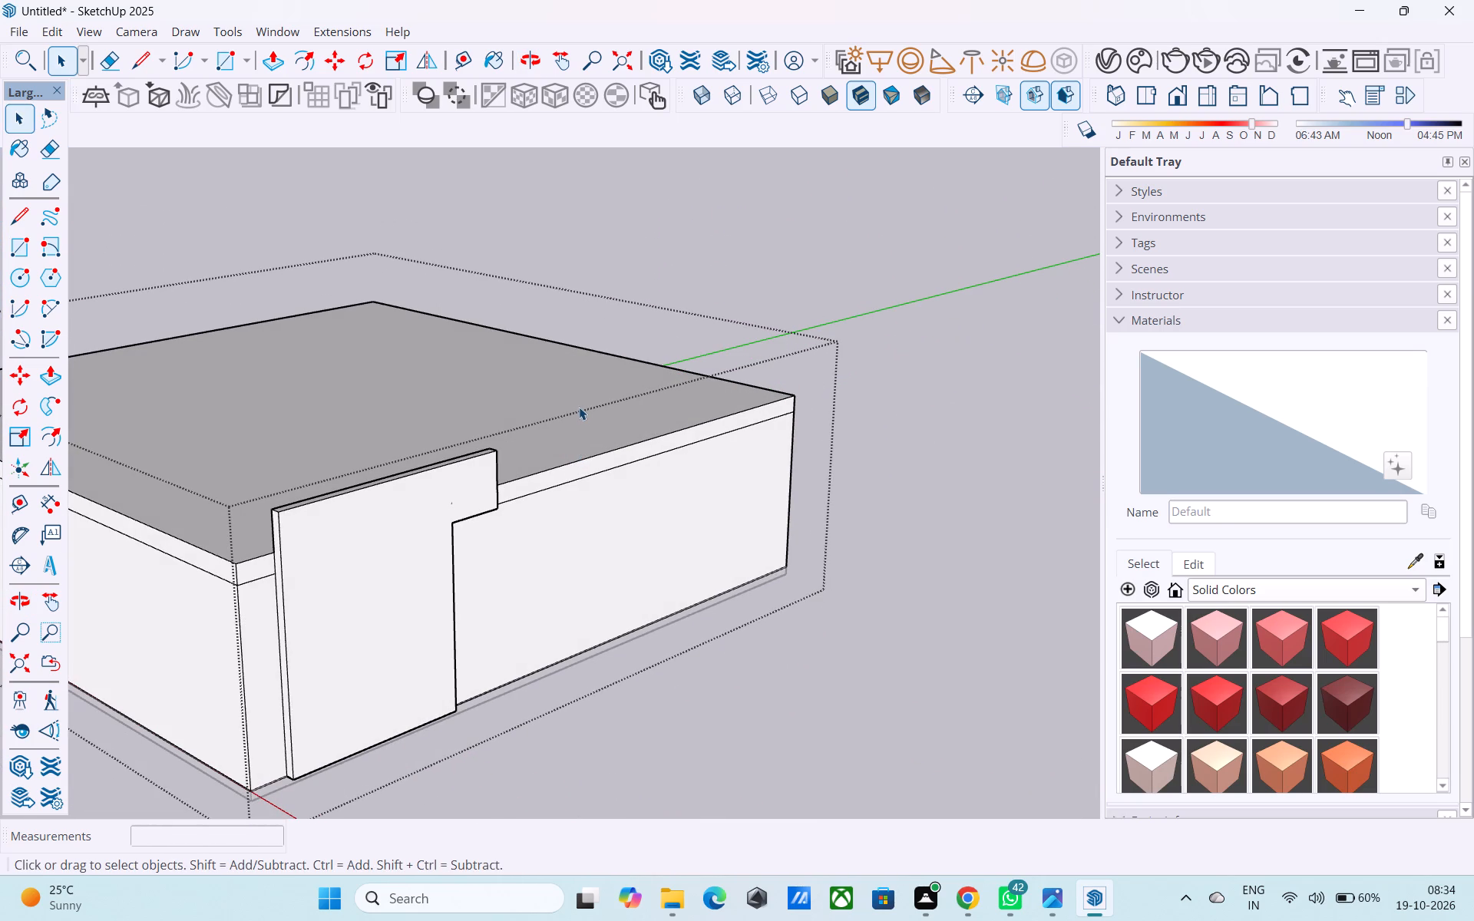
middle_drag(562, 457, 517, 439)
middle_drag(662, 527, 654, 519)
scroll(954, 471, down, 3)
middle_drag(943, 466, 901, 479)
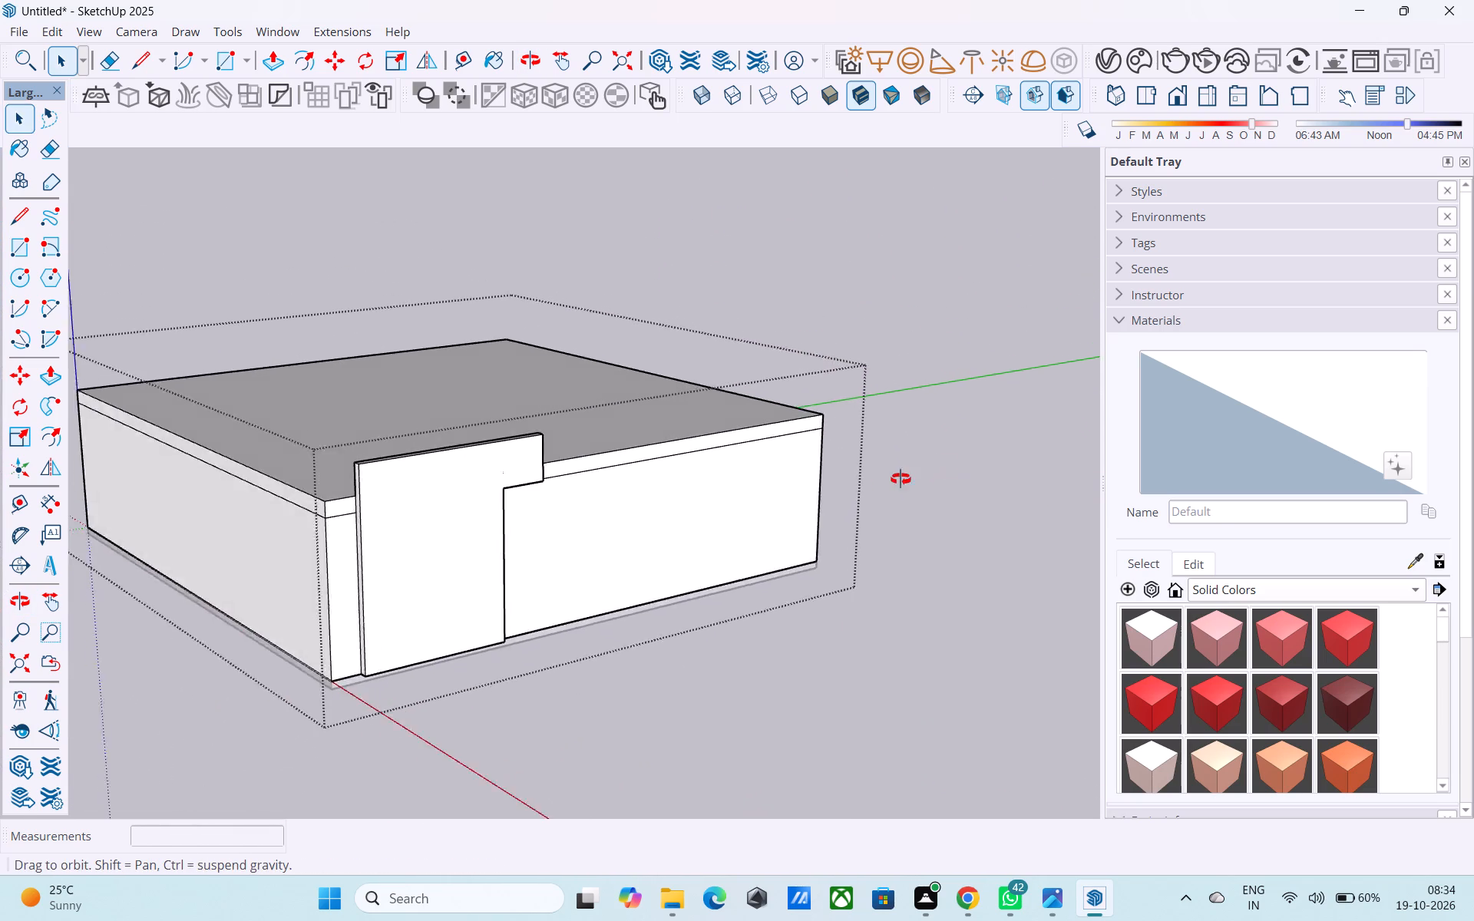
middle_drag(901, 479, 805, 510)
middle_drag(800, 511, 789, 510)
scroll(895, 499, down, 3)
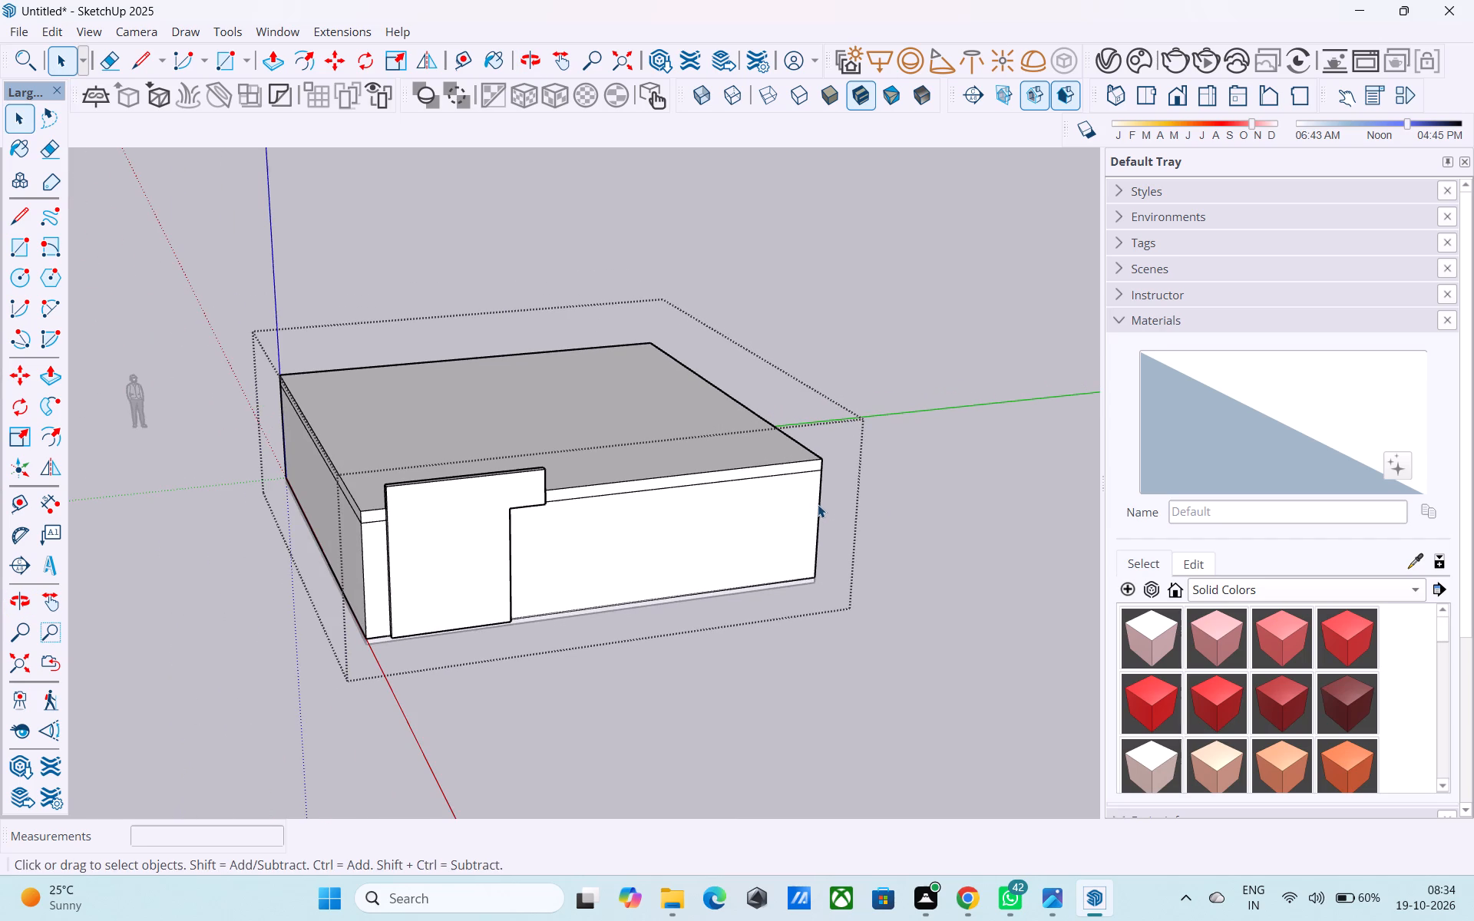
Copy the front wall's far vertical corner edge 12' along the wall toward the raised panel.
click(818, 504)
key(m)
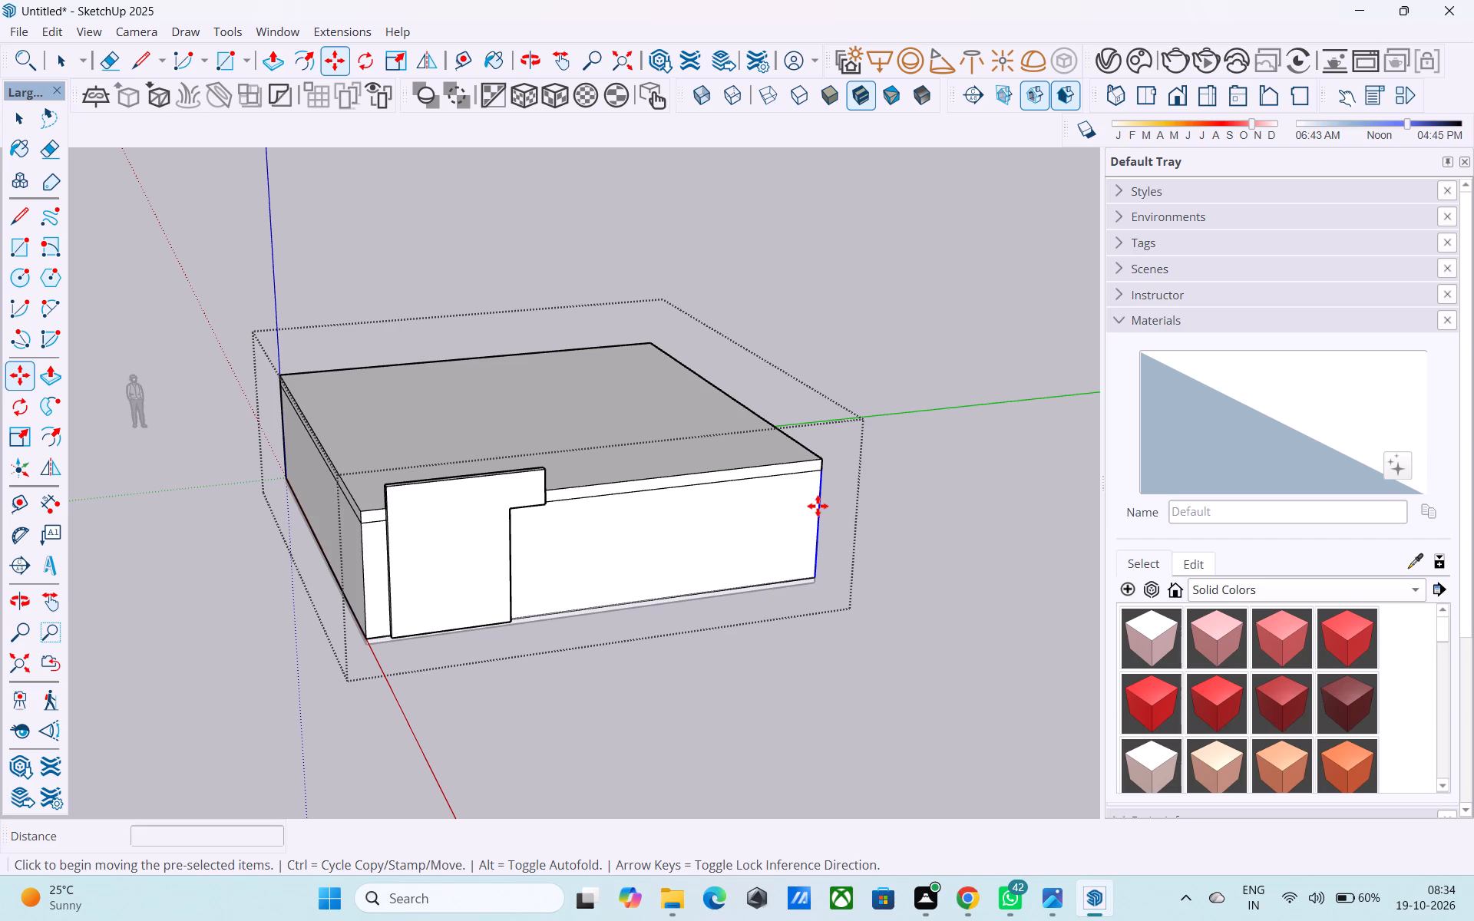
middle_drag(755, 486, 717, 476)
key(m)
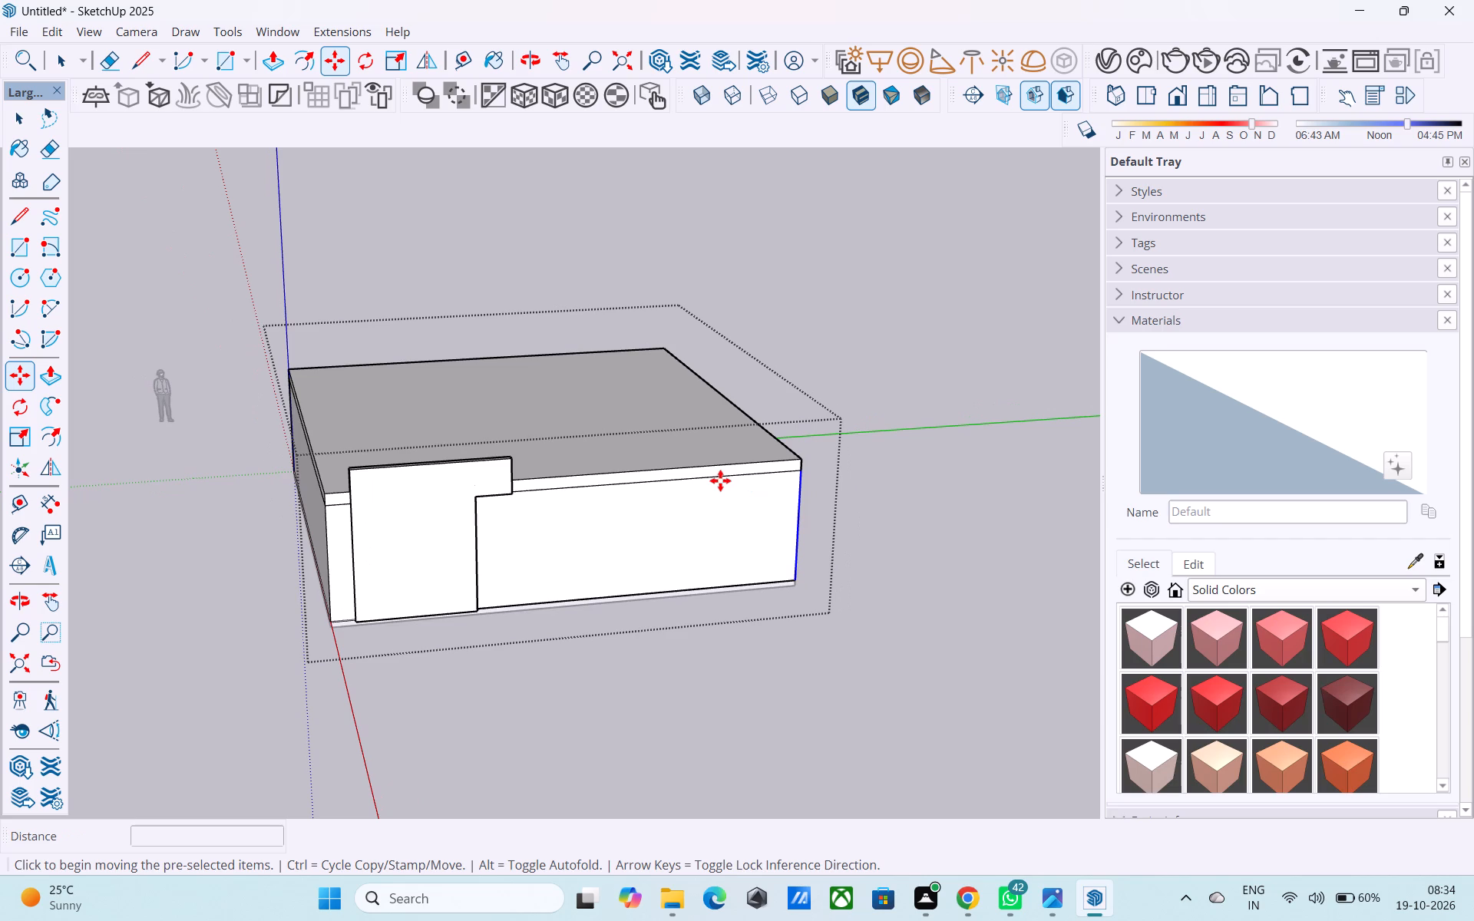
scroll(795, 480, up, 4)
click(800, 468)
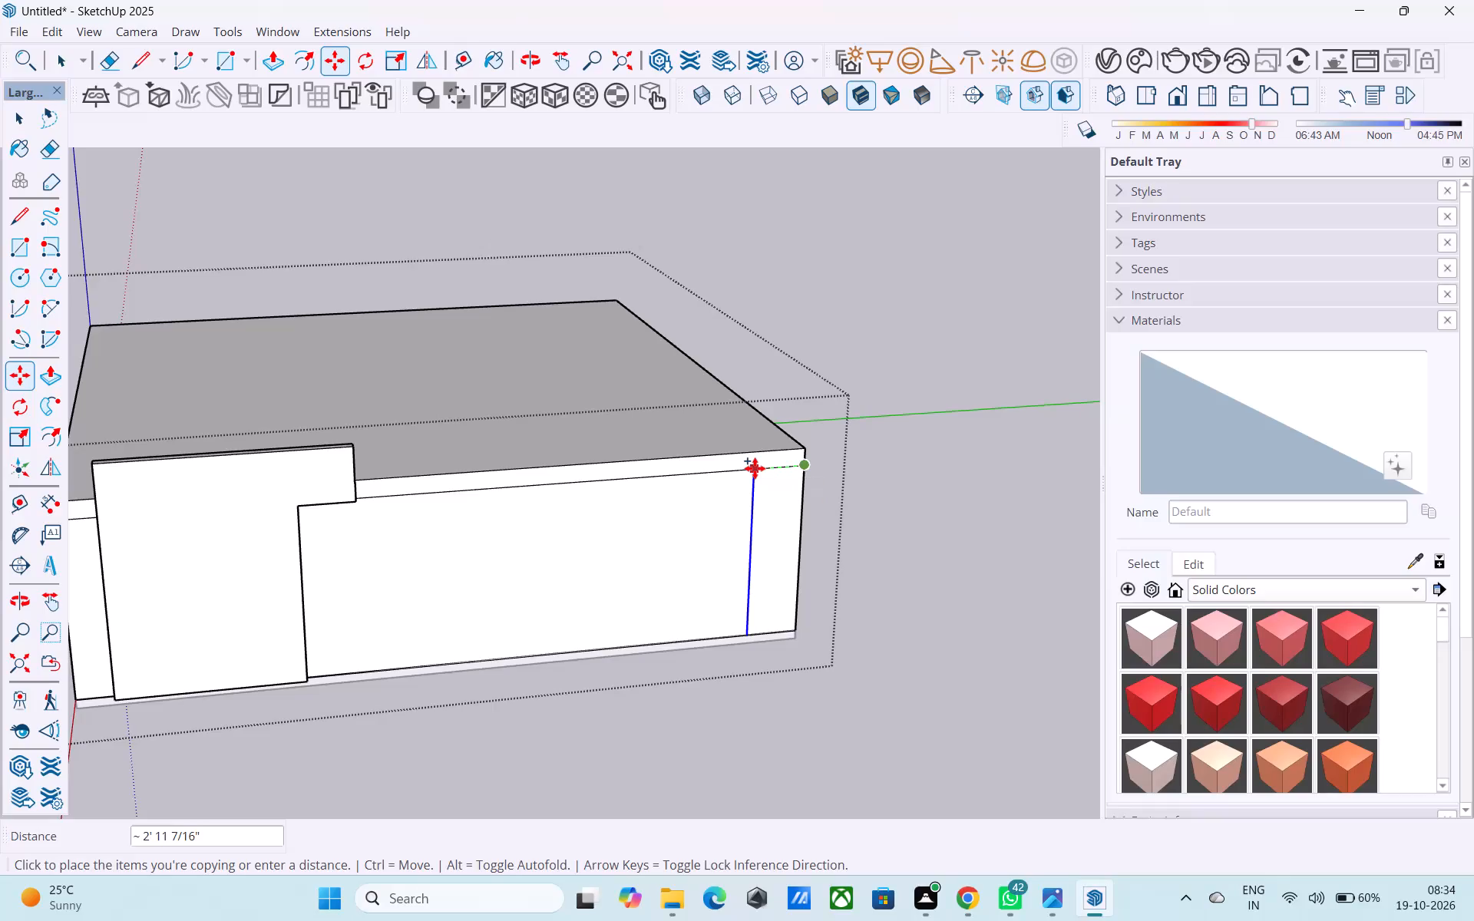
text(12')
key(Return)
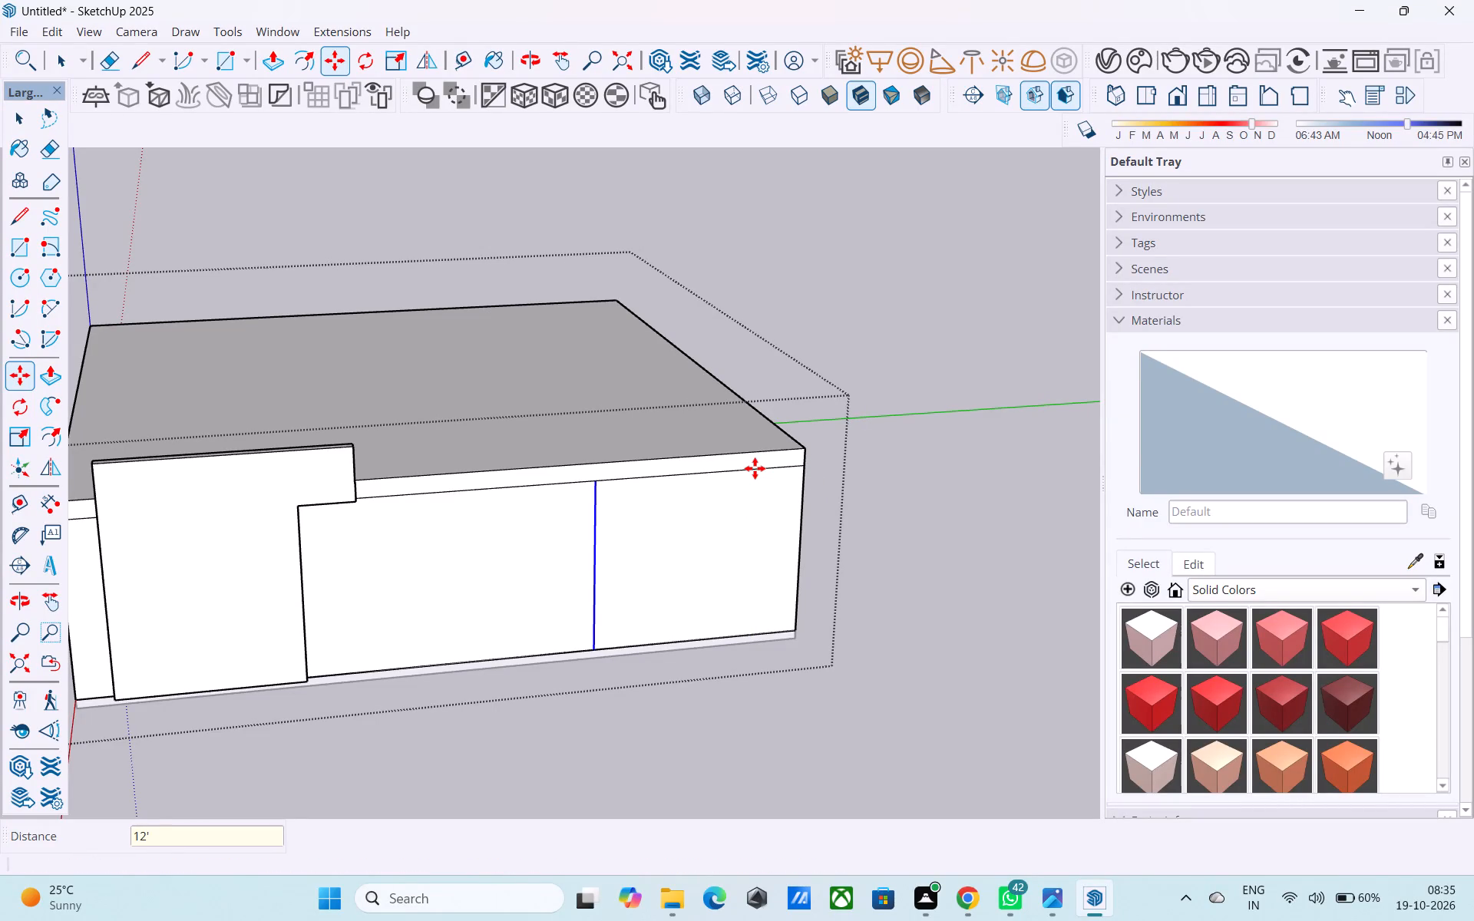
Erase the slab-band line between the 12' copy and the far corner, including the leftover stub at the corner.
scroll(664, 442, down, 3)
middle_drag(651, 454, 716, 484)
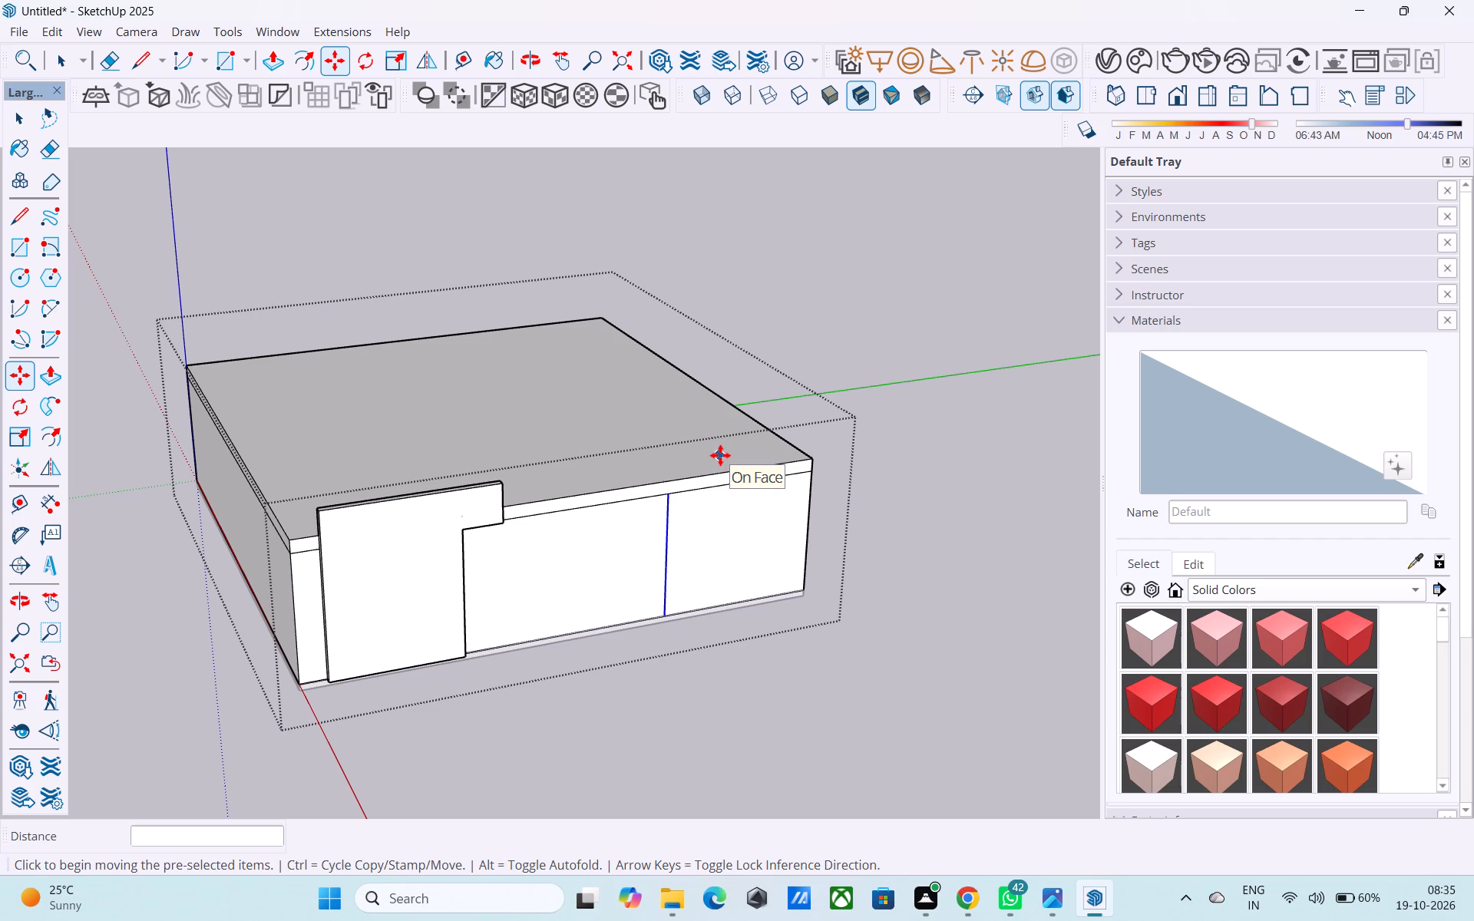
middle_drag(676, 486, 669, 454)
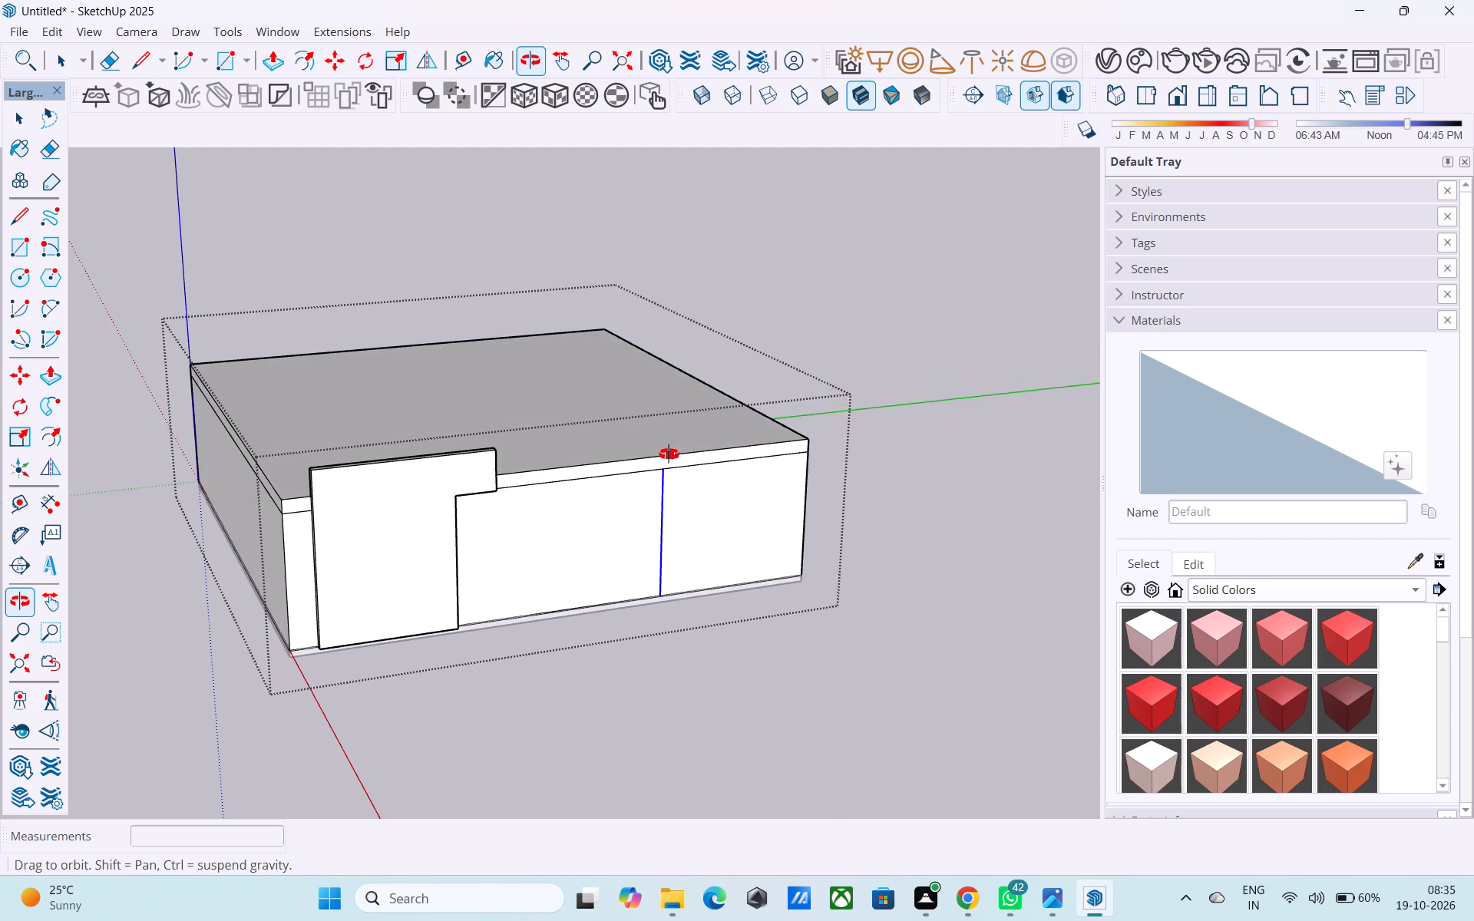
middle_drag(669, 454, 696, 465)
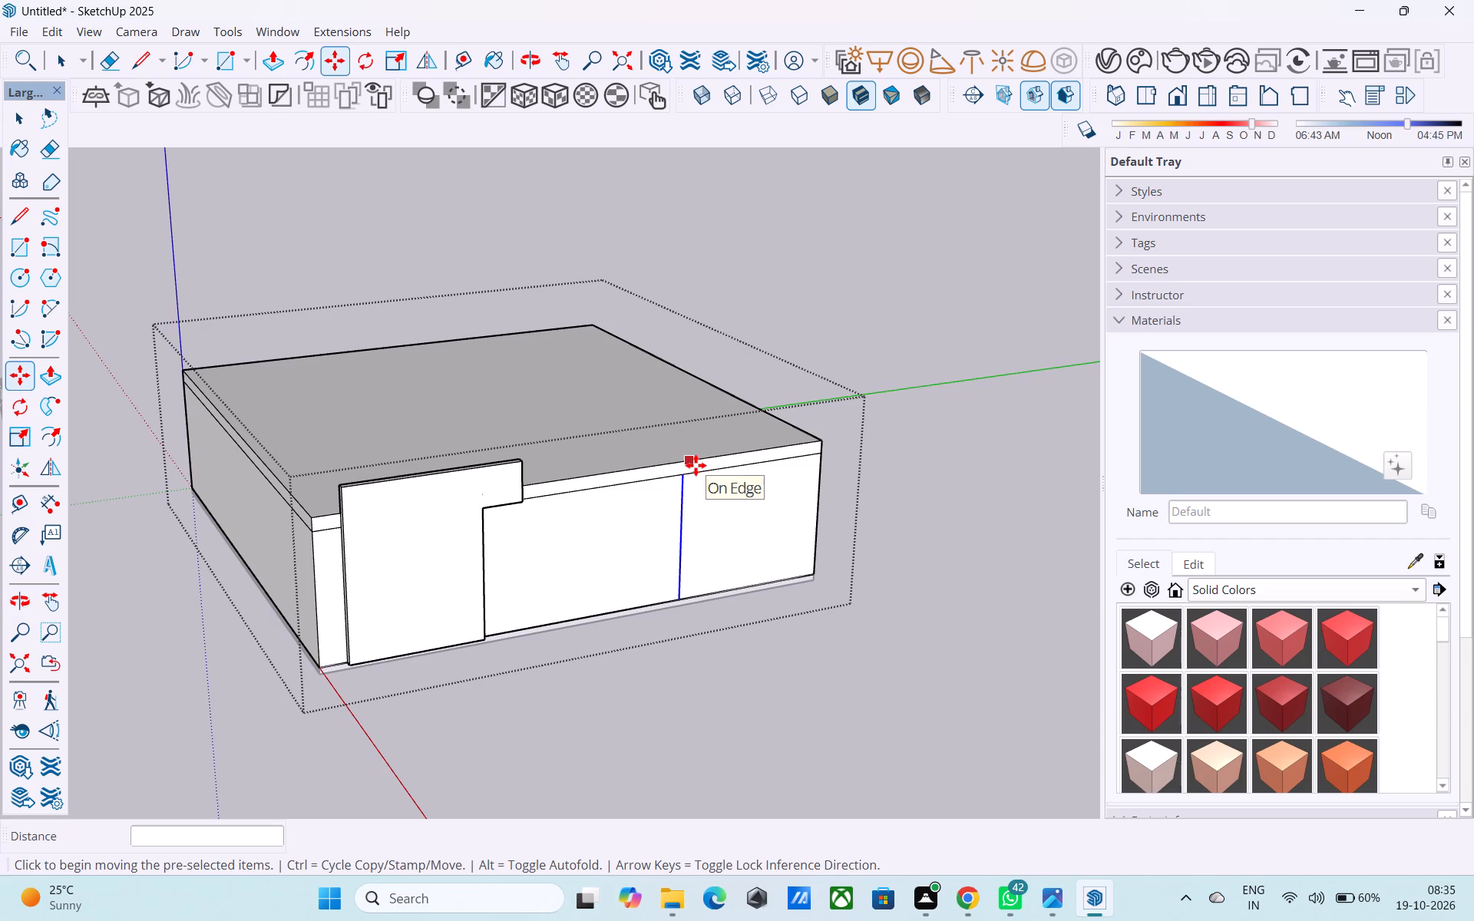
middle_drag(696, 465, 705, 482)
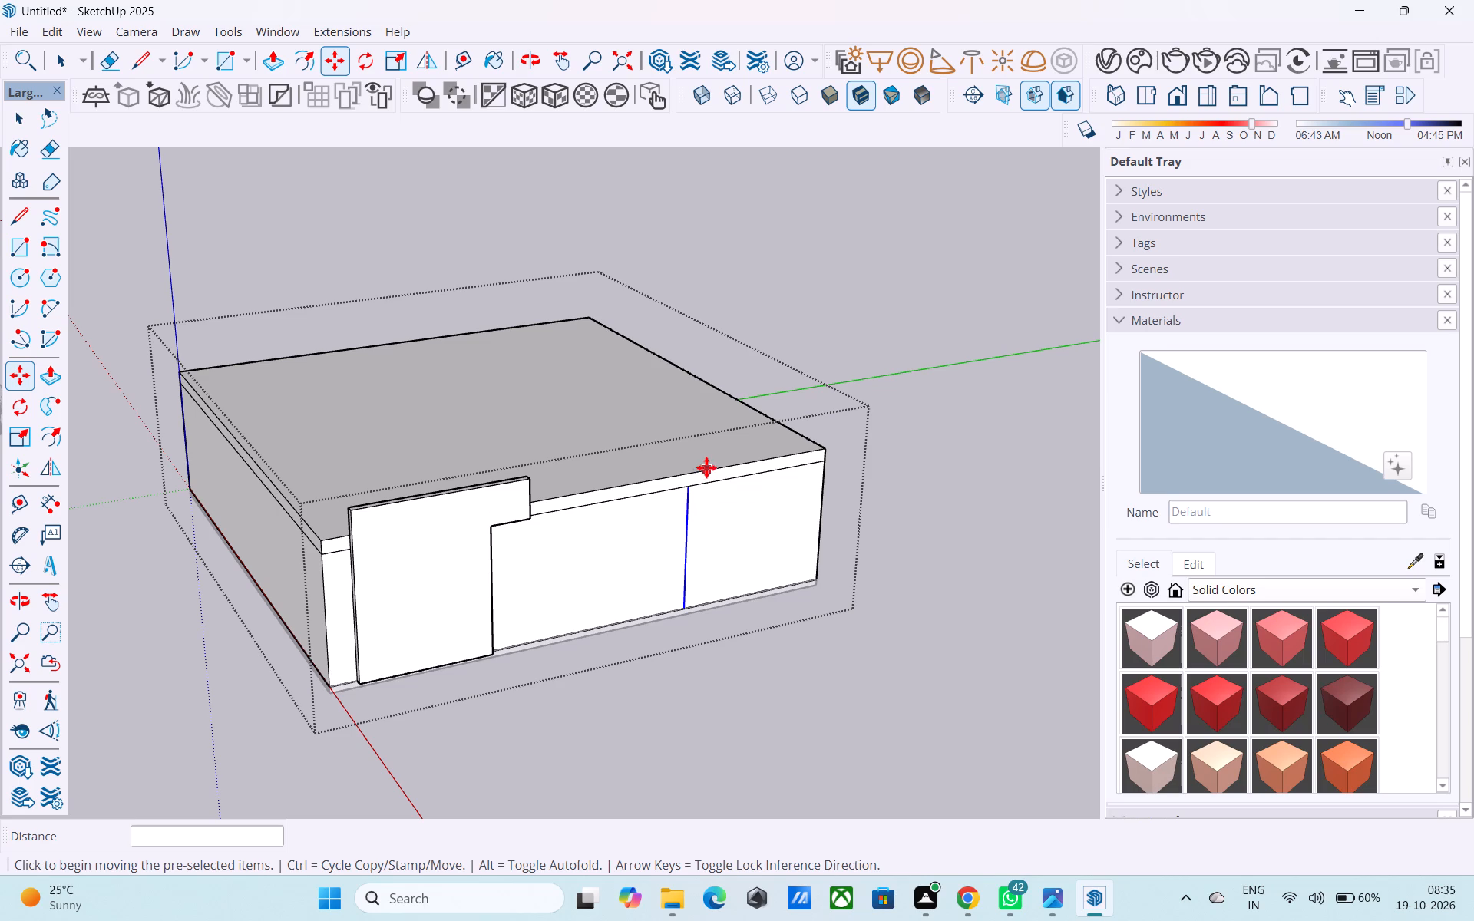
middle_drag(706, 467, 676, 436)
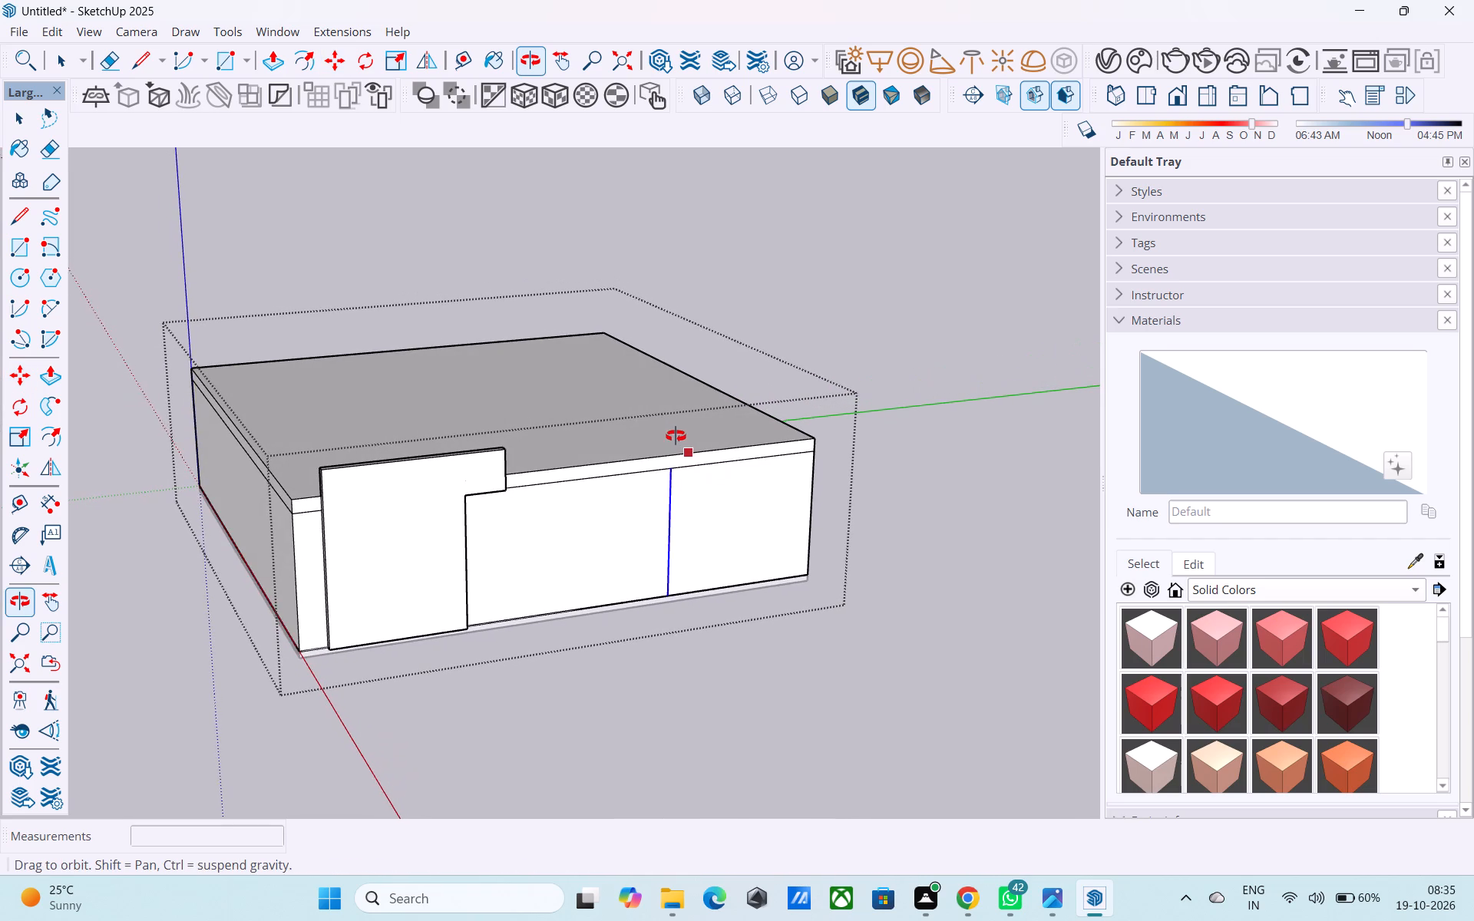
middle_drag(676, 436, 661, 434)
scroll(697, 450, up, 2)
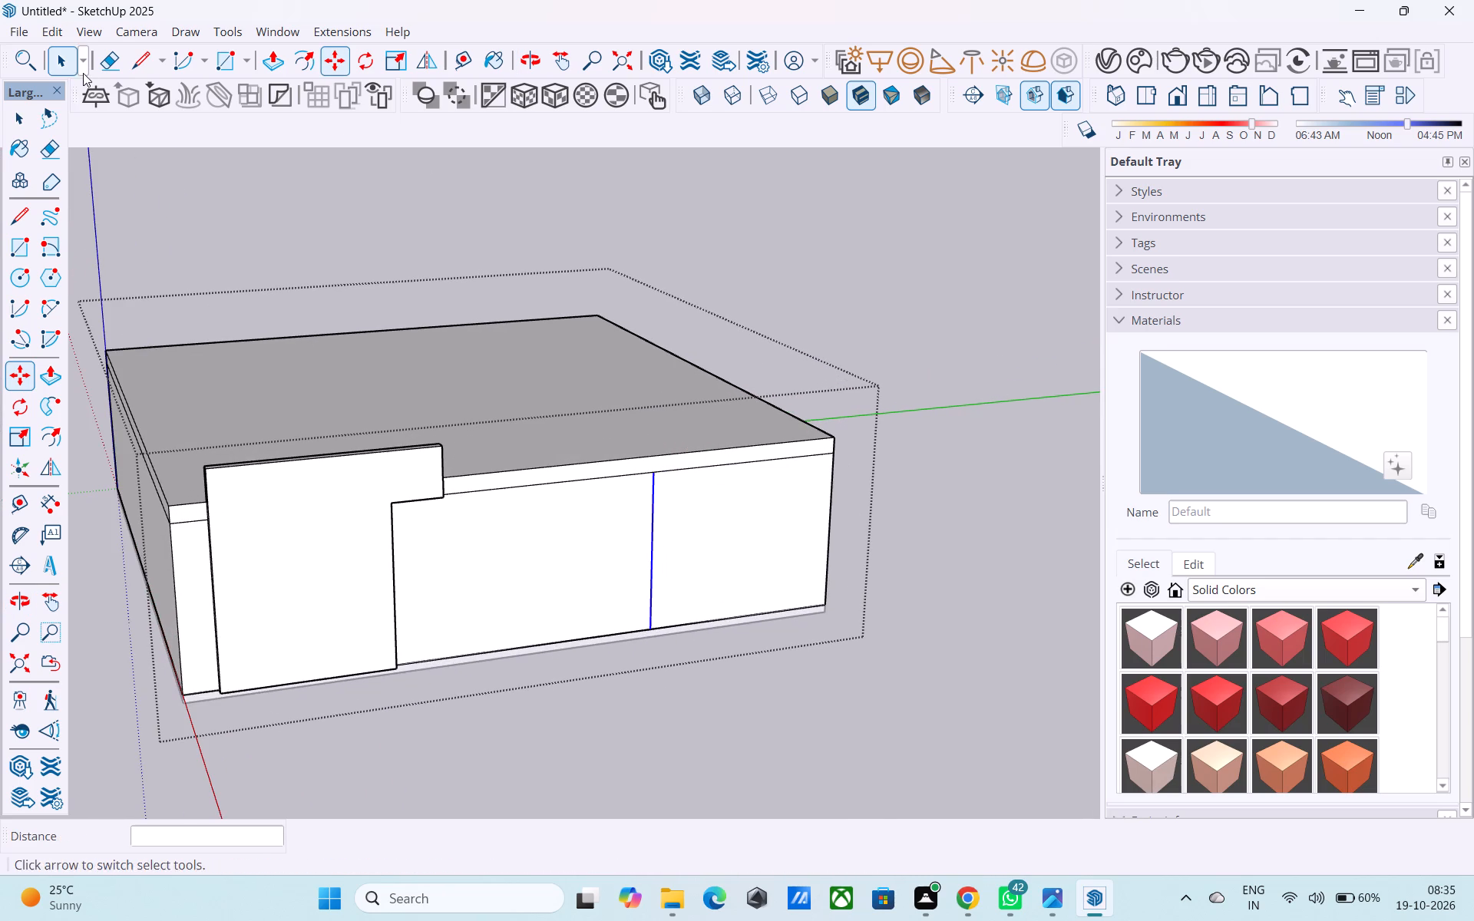
click(119, 62)
scroll(594, 441, up, 2)
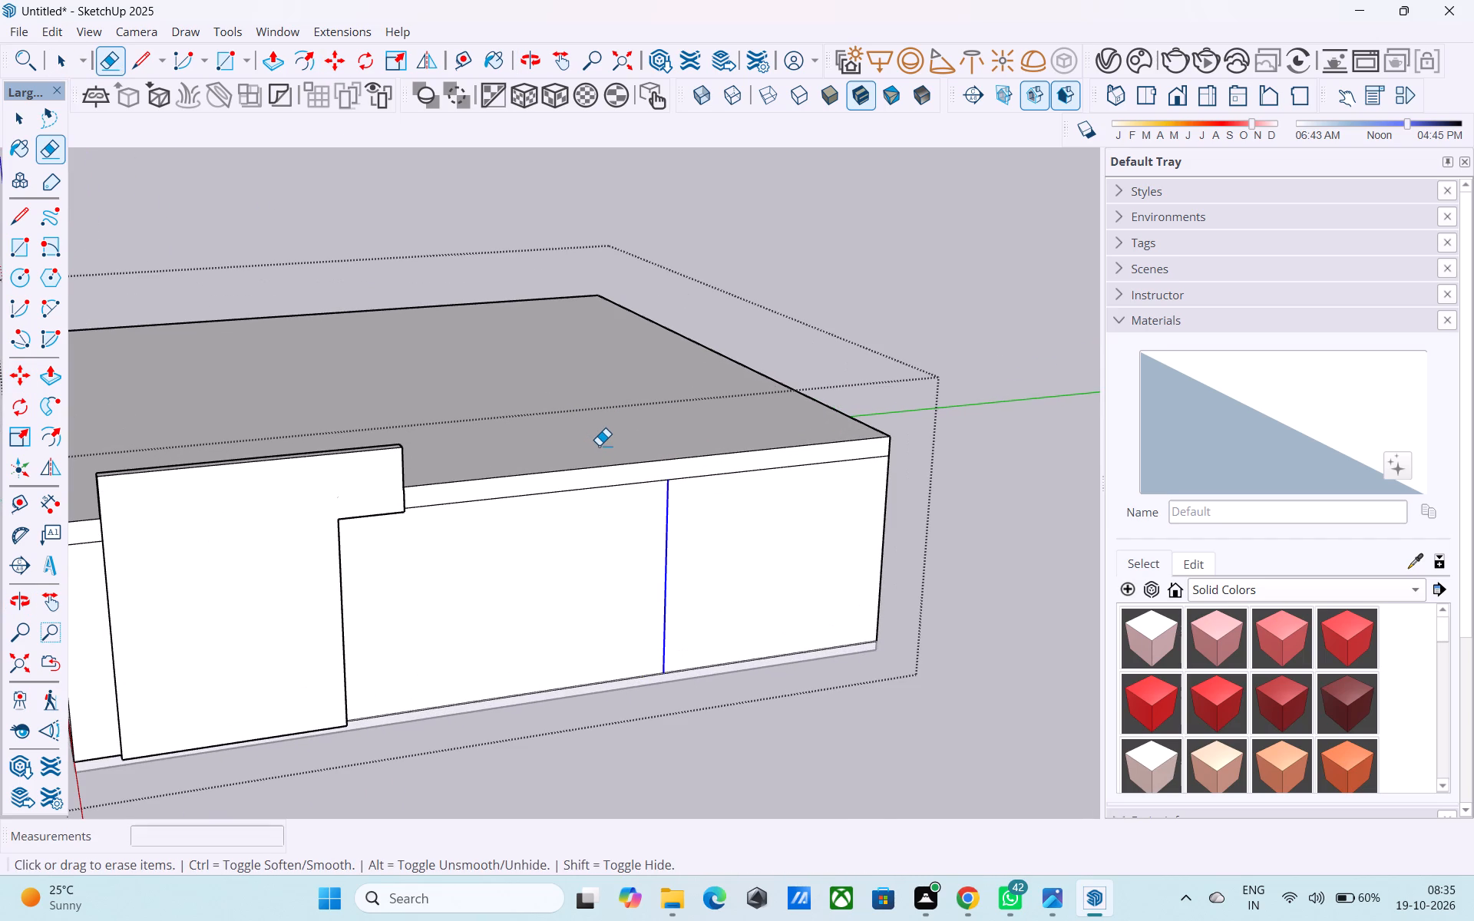
drag(746, 461, 755, 516)
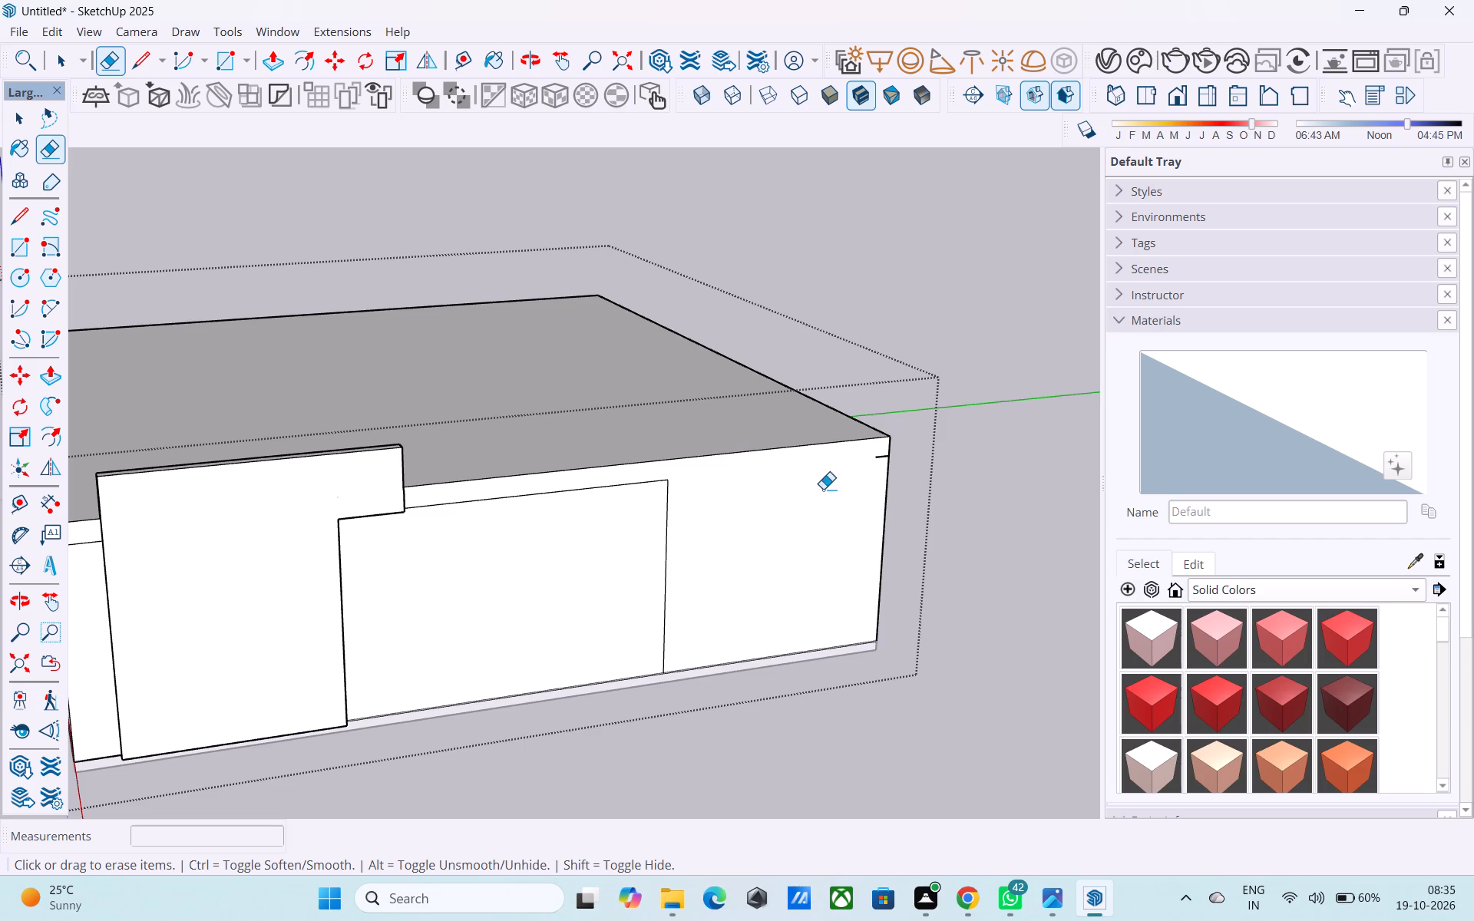
scroll(905, 456, up, 8)
drag(869, 449, 864, 479)
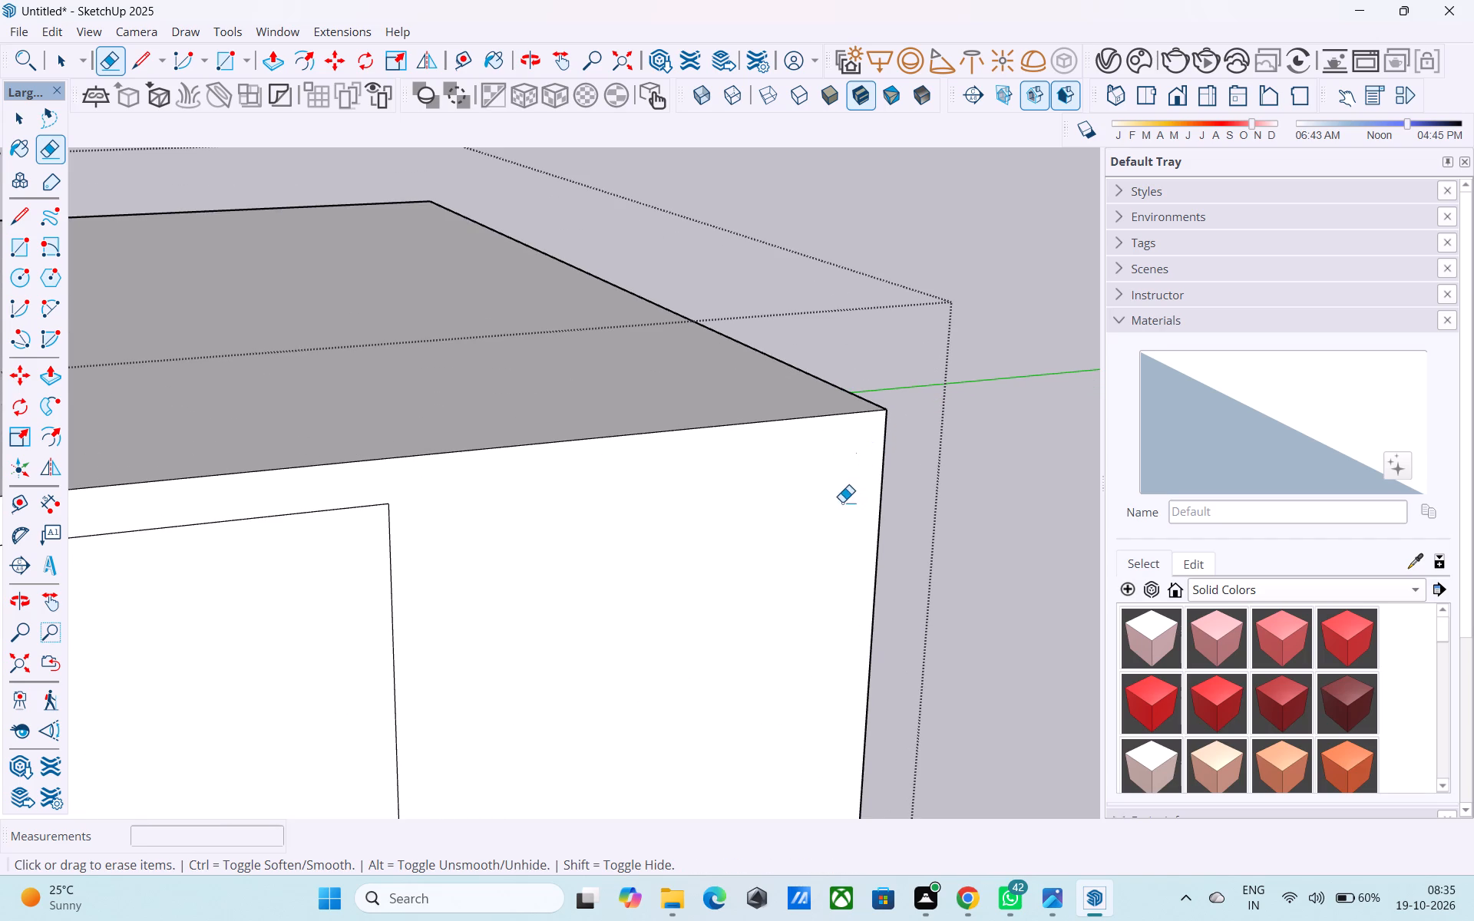
scroll(811, 482, down, 9)
Draw a 1' vertical line from the top of the 12' copy up to the roof edge.
middle_drag(679, 527, 667, 519)
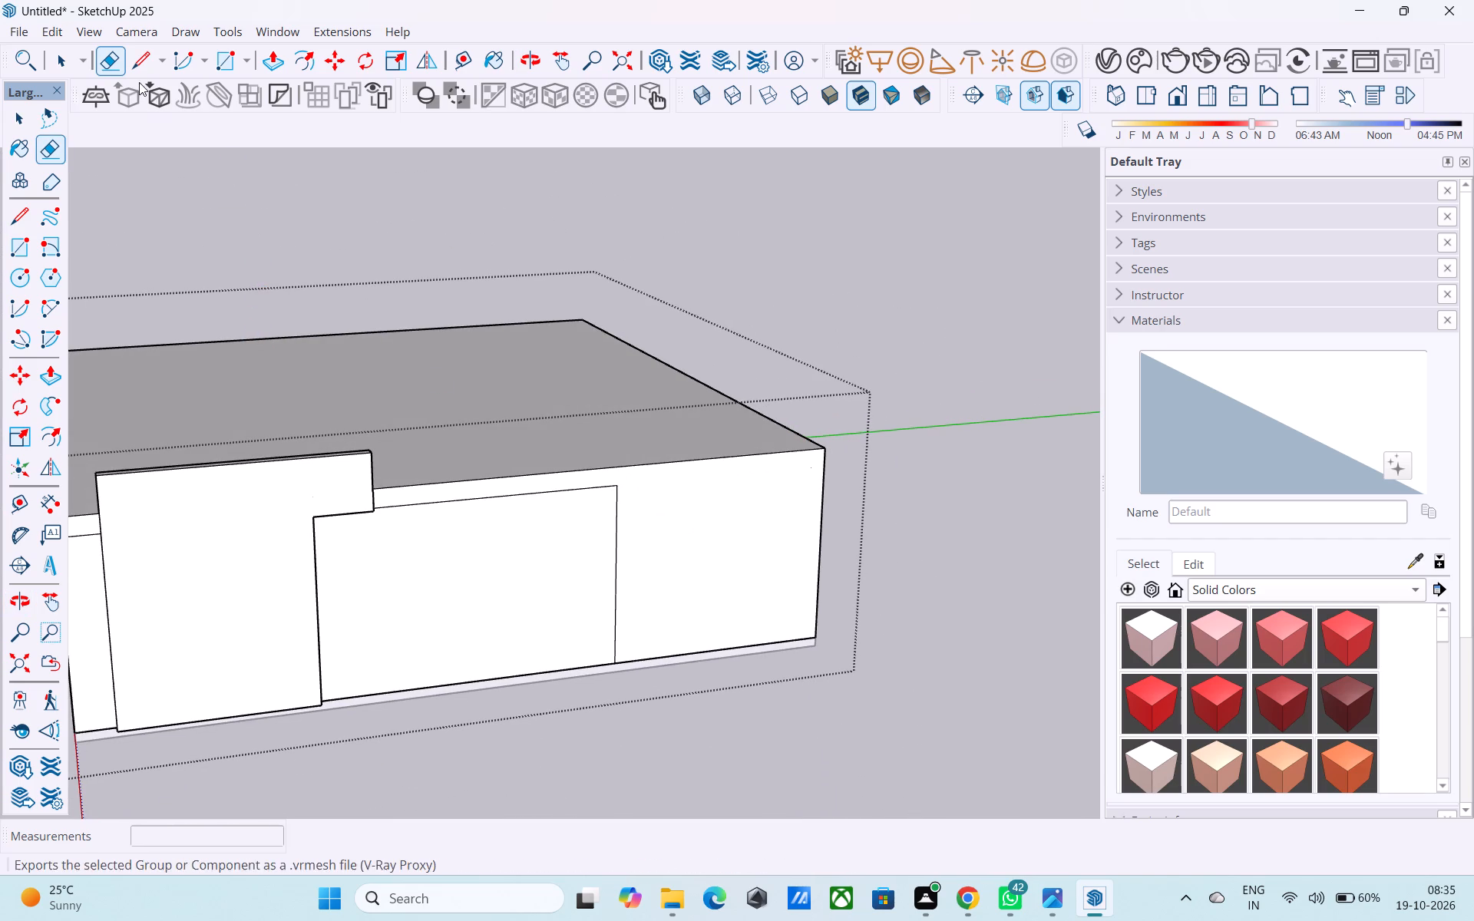
click(143, 59)
click(615, 483)
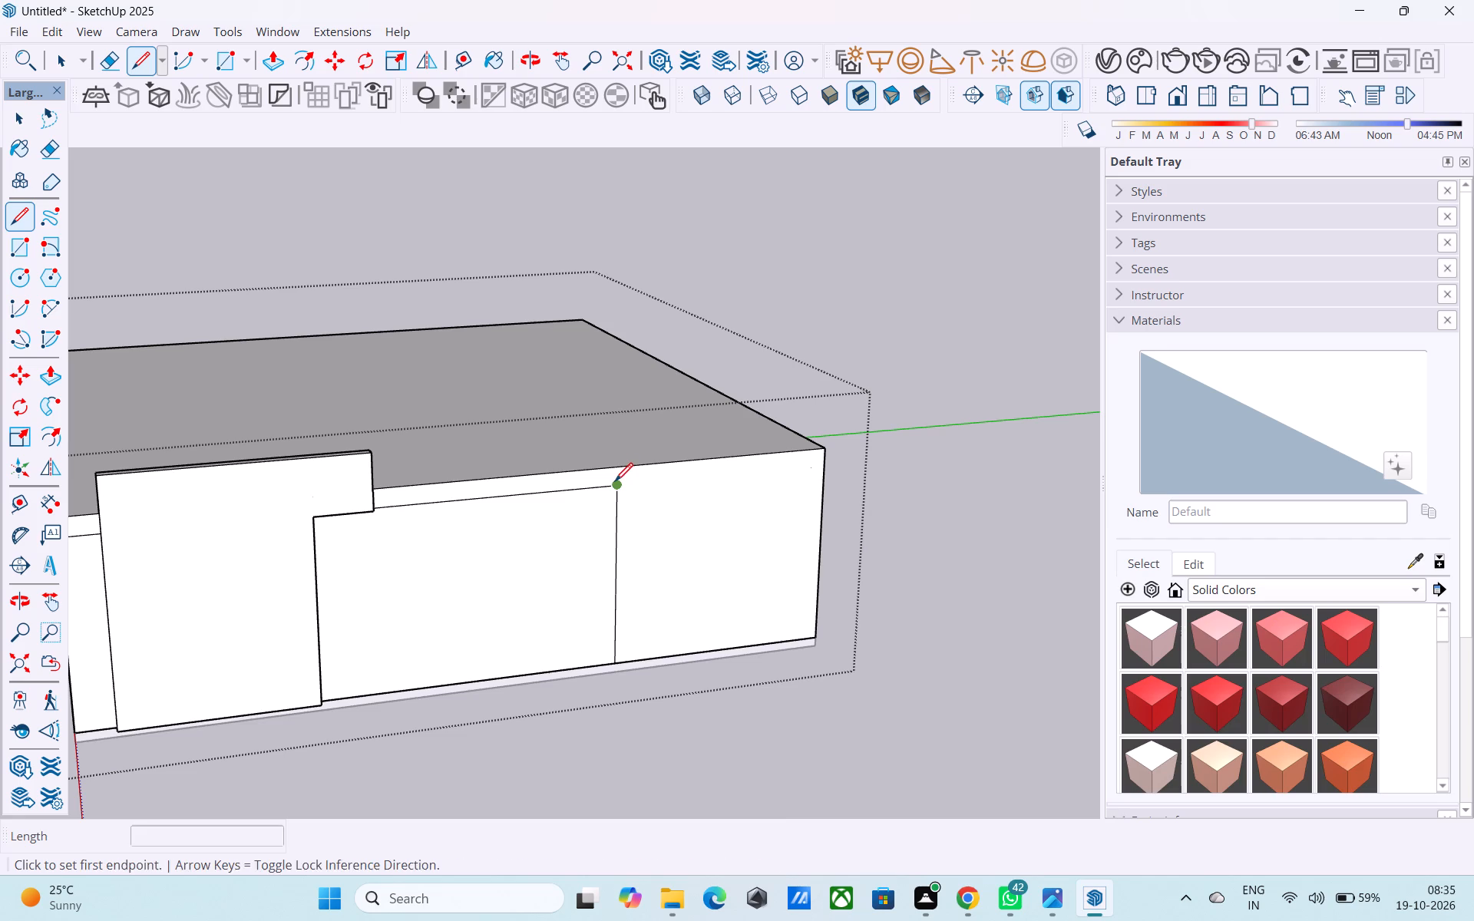
click(611, 467)
Offset the roof face's outline 9" inward.
middle_drag(623, 487, 628, 573)
scroll(636, 553, up, 3)
scroll(633, 536, down, 5)
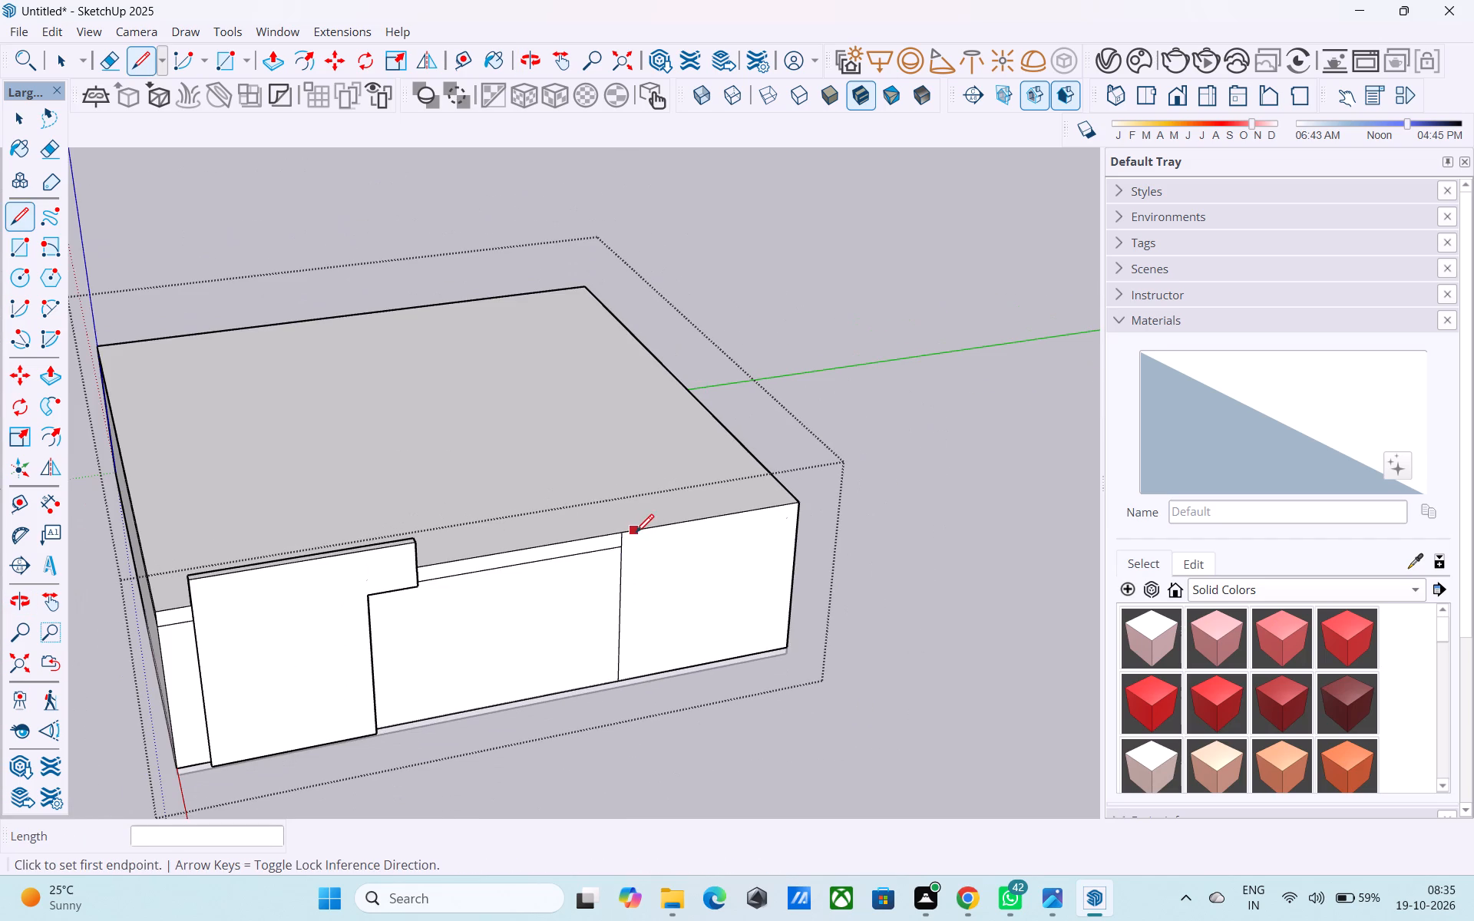
key(space)
click(532, 447)
key(f)
click(532, 447)
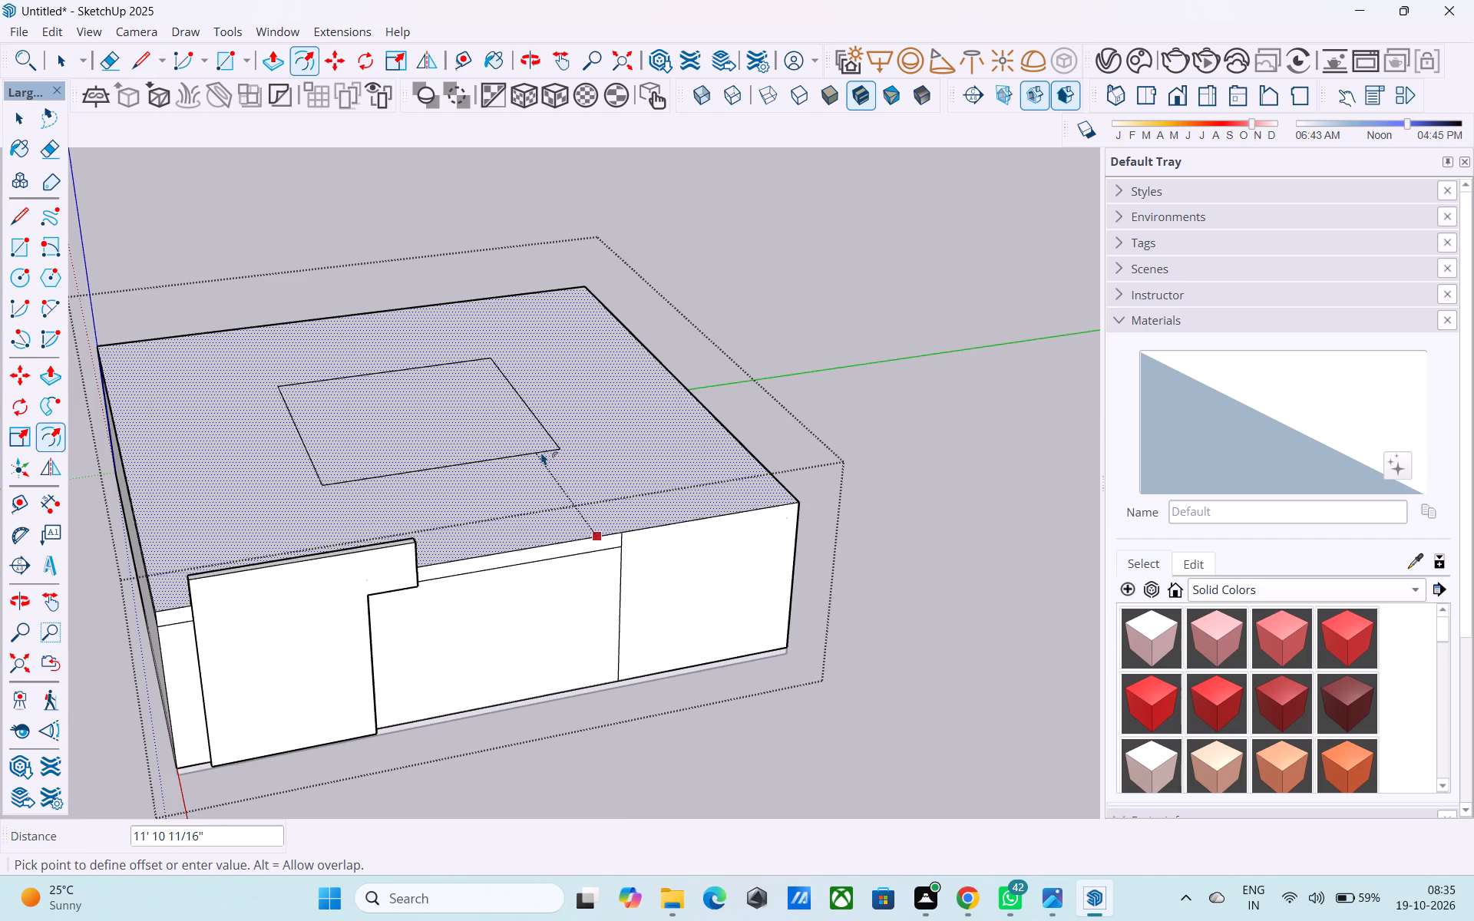
key(9)
key(shift+quotedbl)
key(Return)
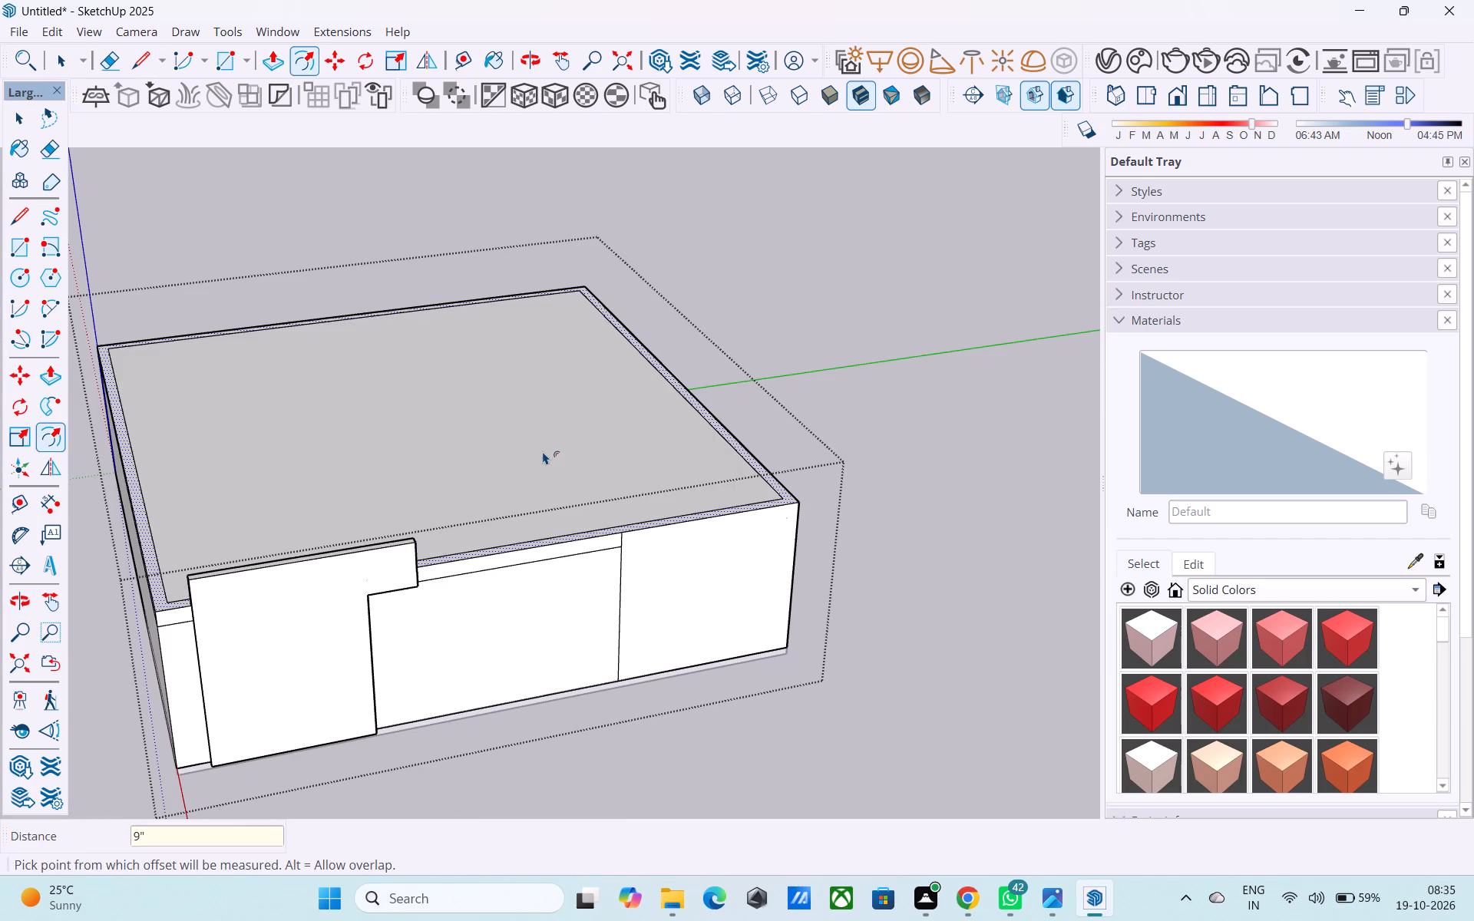
key(space)
key(space)
Draw a short line across the 9" roof band, from the top of the front wall's 12' division line to the inner offset edge.
key(l)
scroll(653, 538, up, 5)
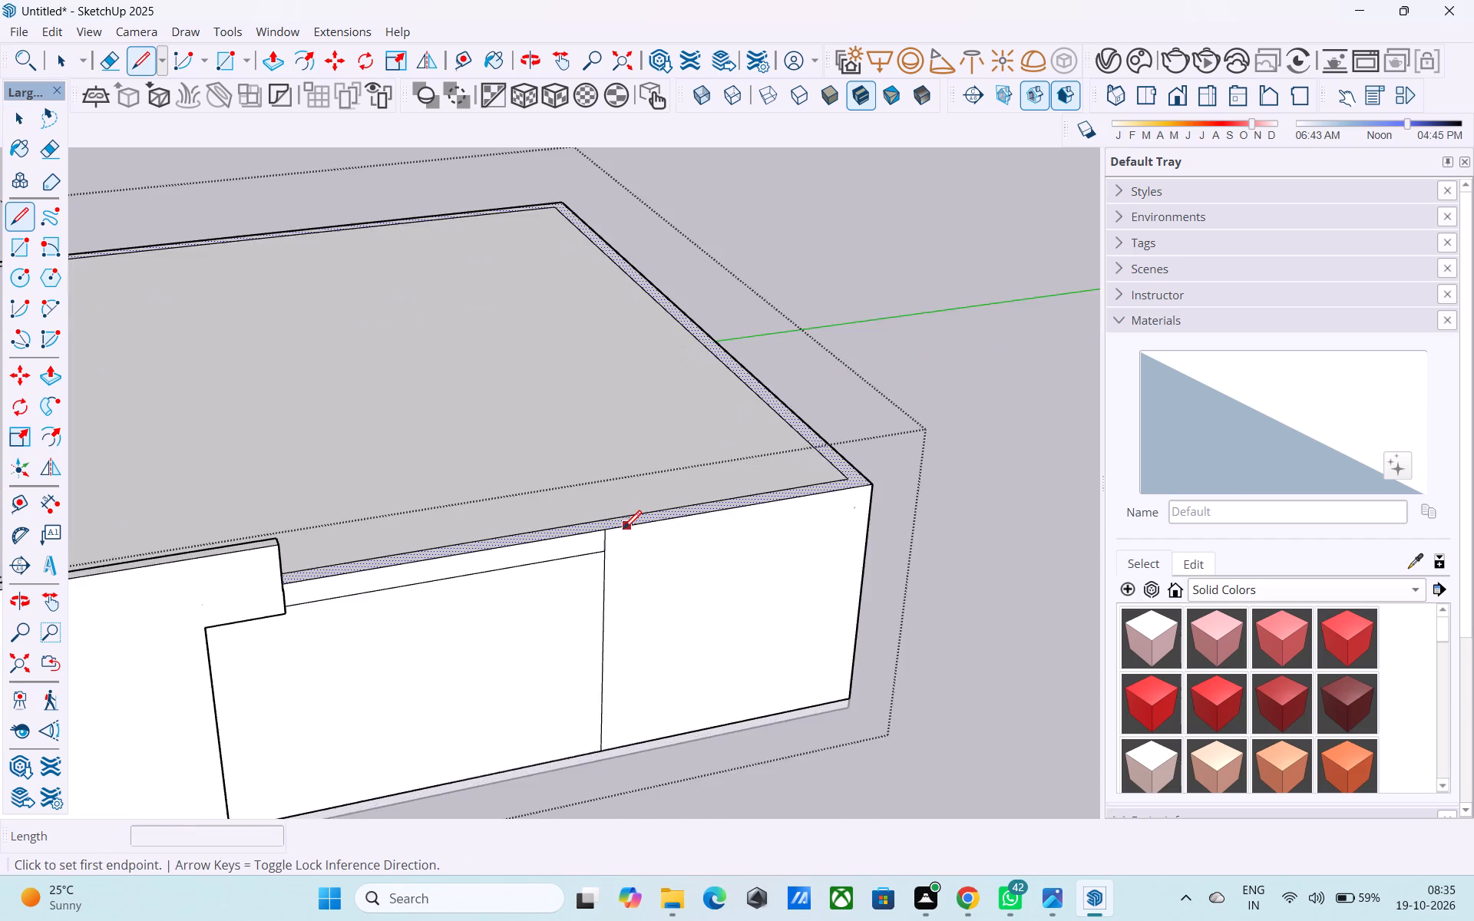
scroll(623, 530, up, 2)
click(602, 520)
click(592, 513)
key(space)
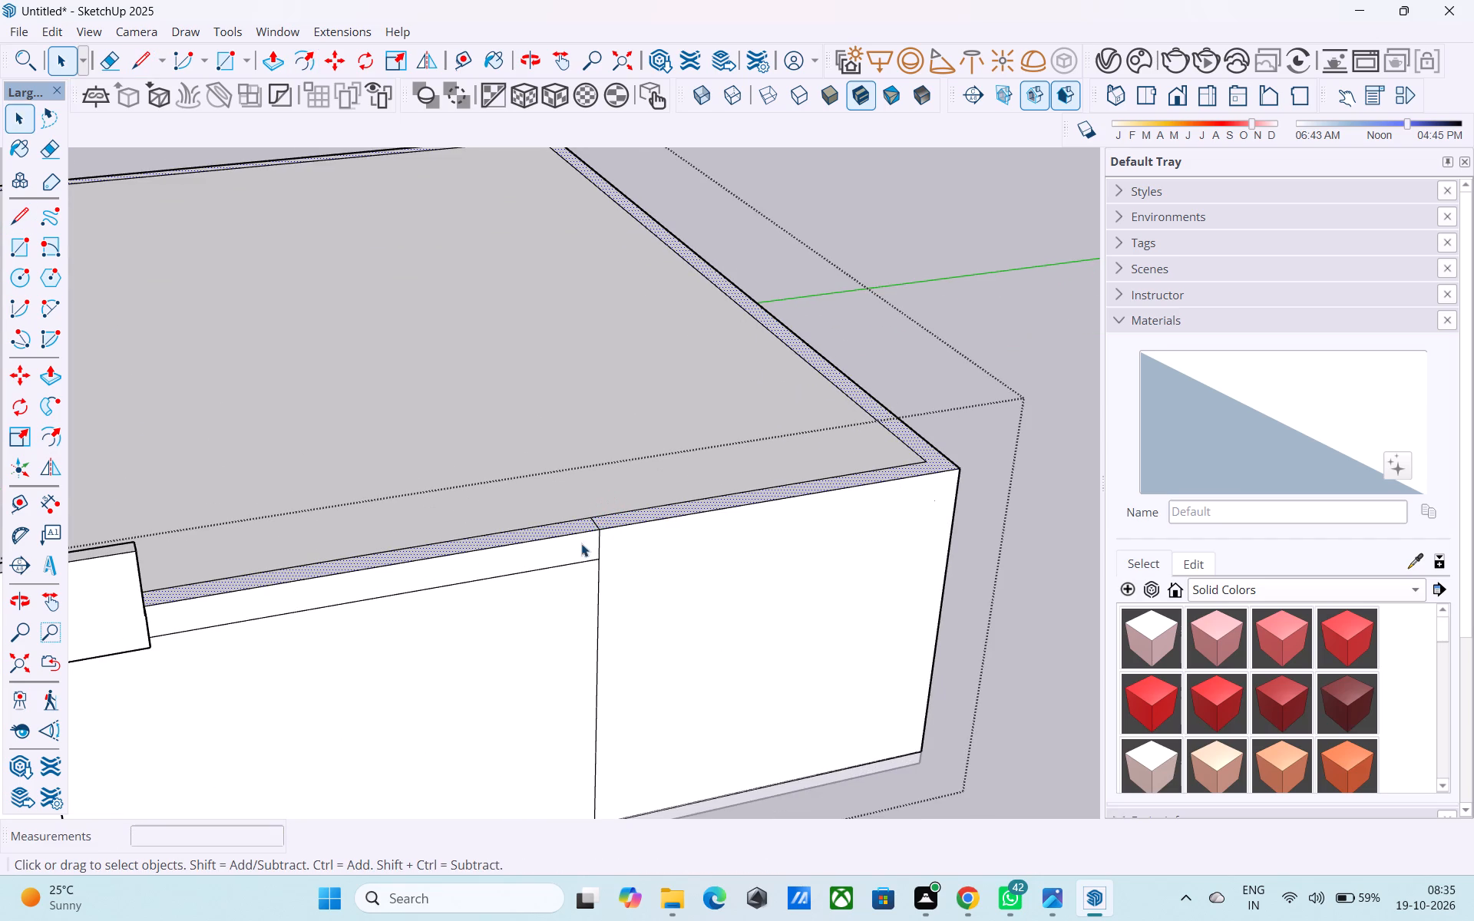
Extend the division line 4' inward across the roof from the inner offset edge, perpendicular to the front wall.
scroll(576, 550, down, 4)
middle_drag(576, 550, 581, 513)
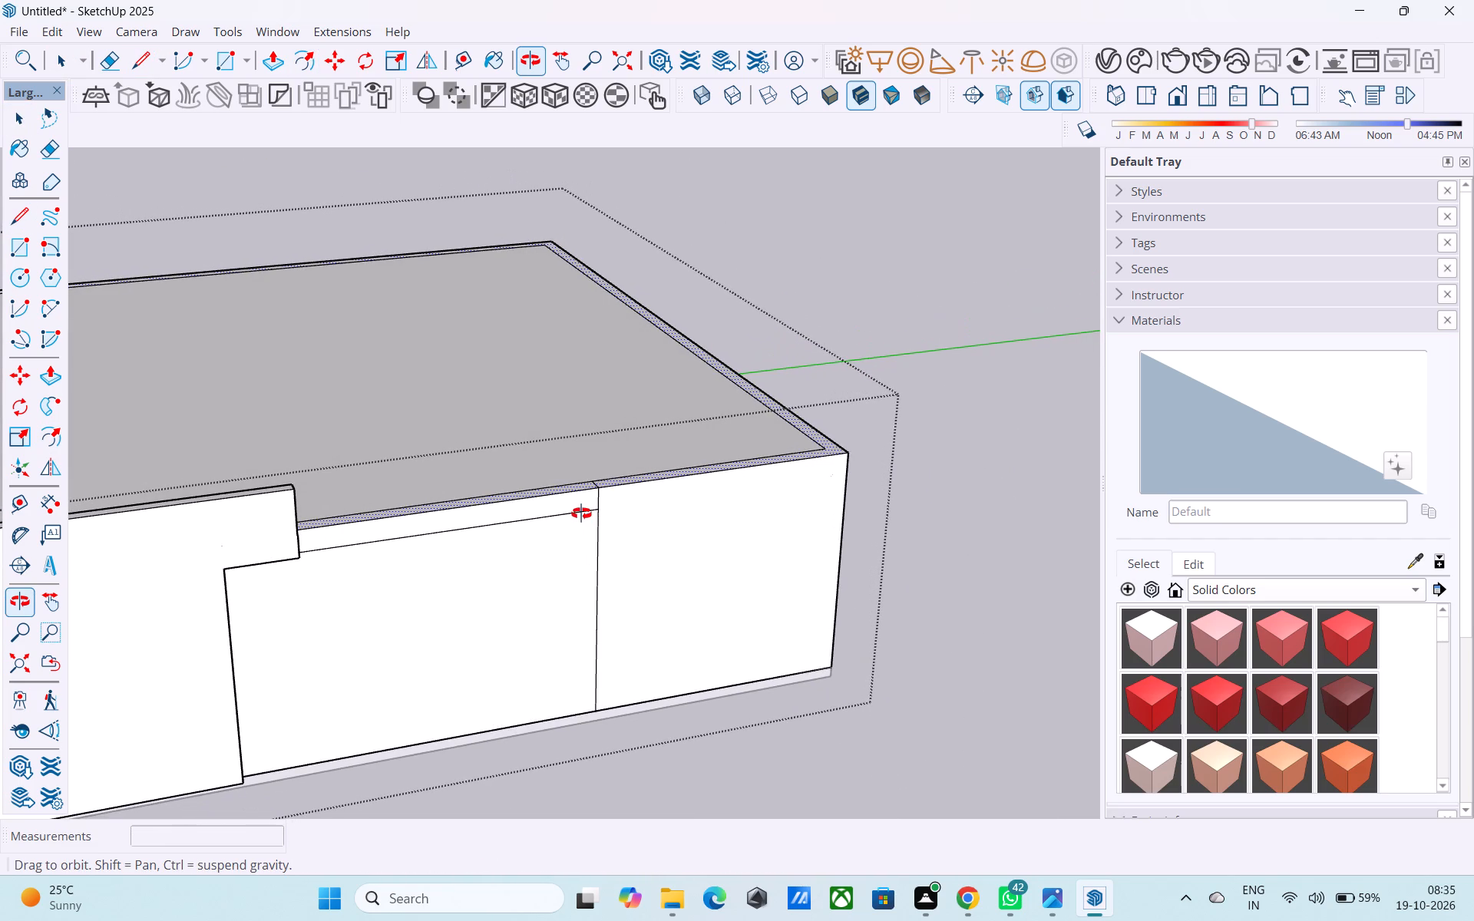
middle_drag(581, 513, 602, 588)
middle_drag(602, 589, 587, 595)
scroll(617, 550, up, 1)
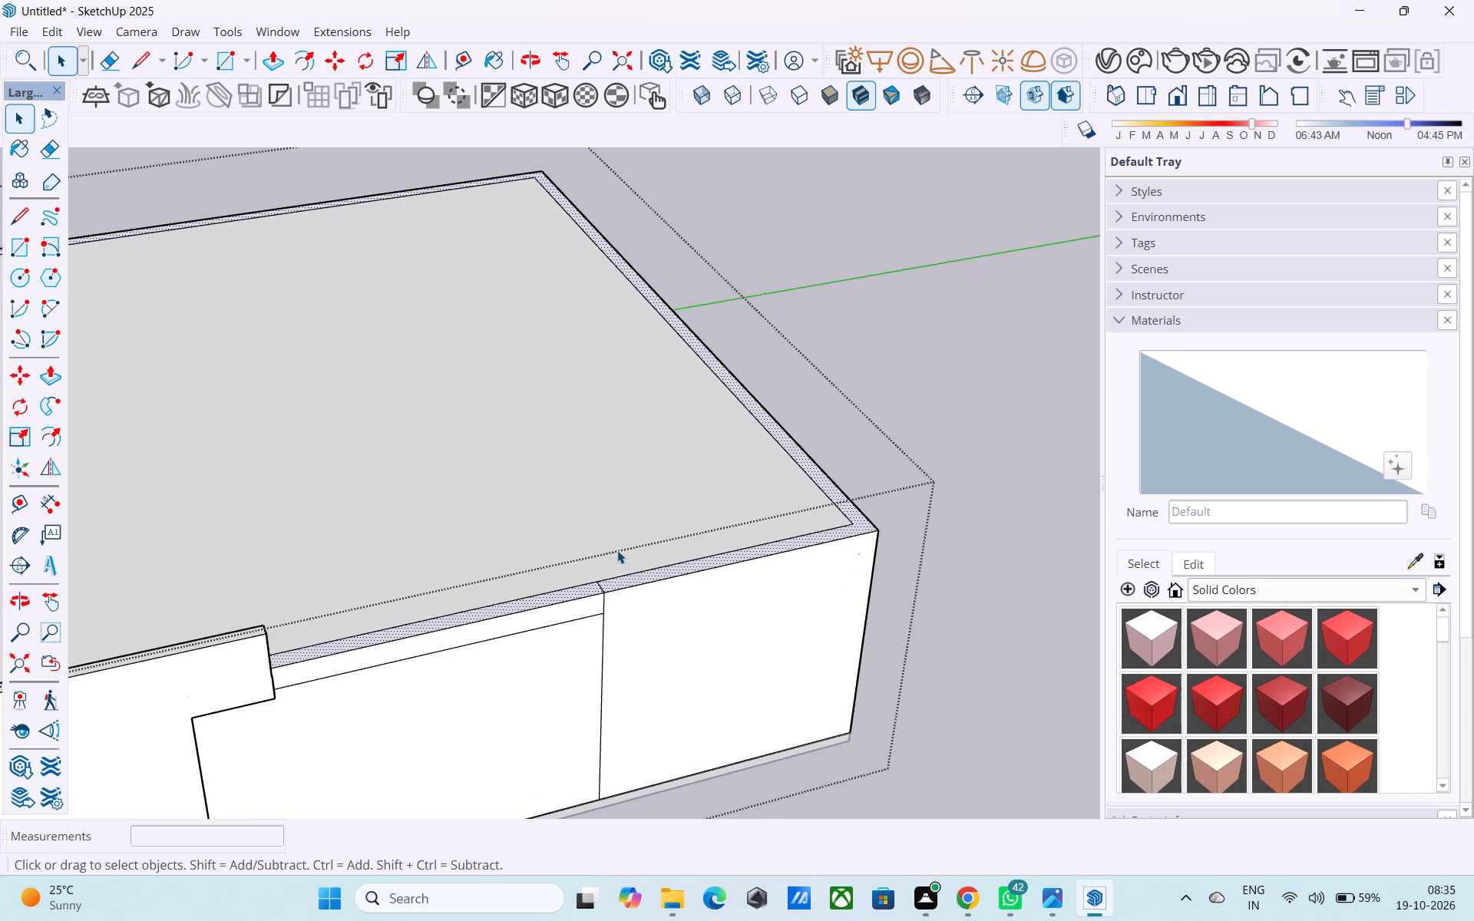
scroll(617, 550, up, 1)
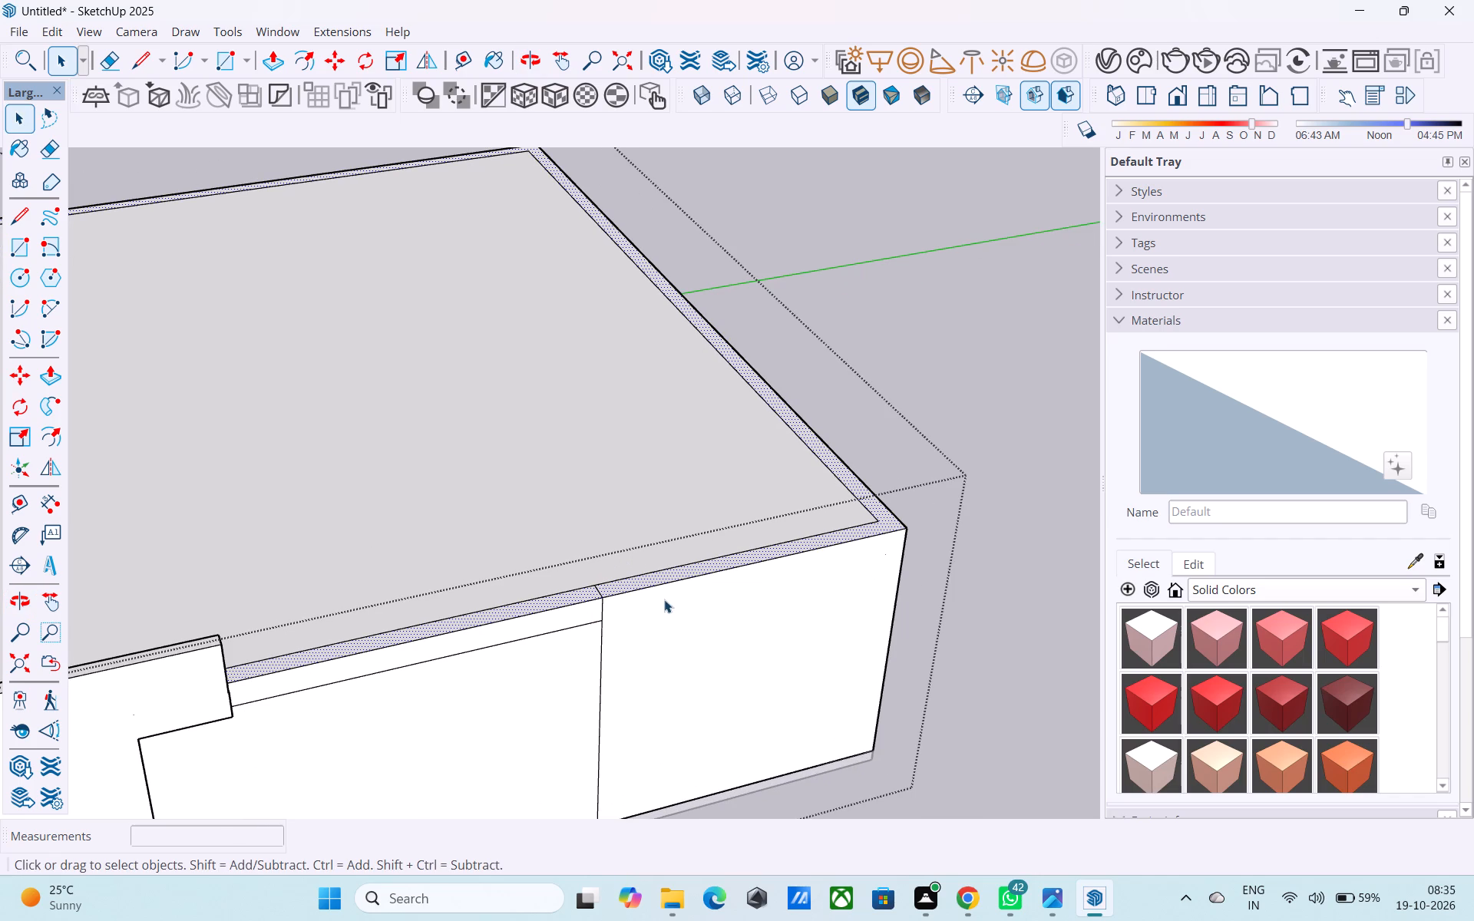
middle_drag(663, 598, 642, 593)
scroll(587, 578, up, 2)
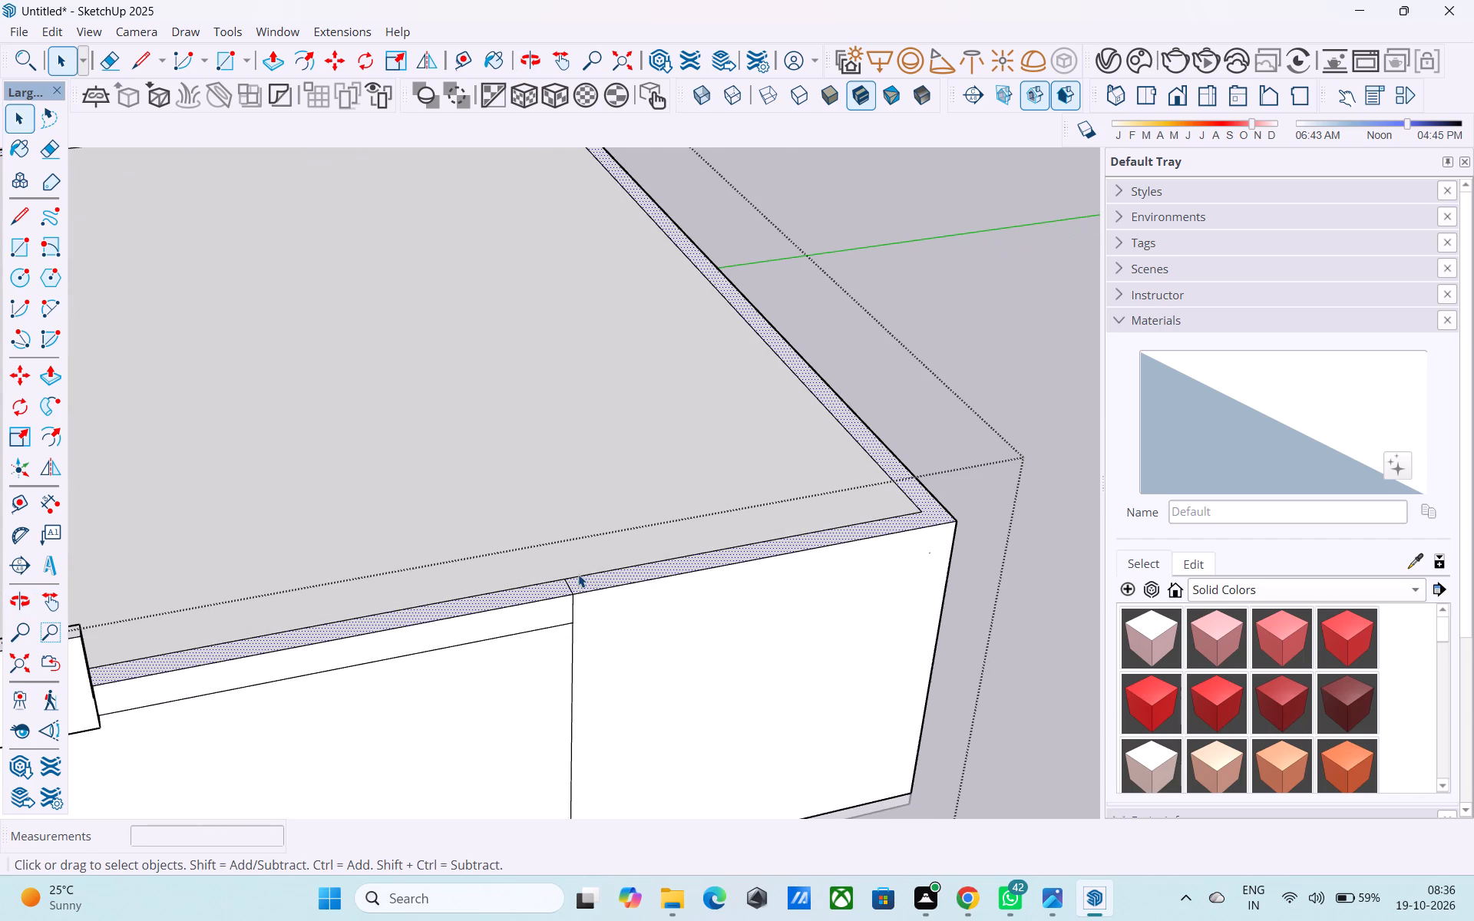
scroll(578, 574, up, 2)
key(l)
click(562, 581)
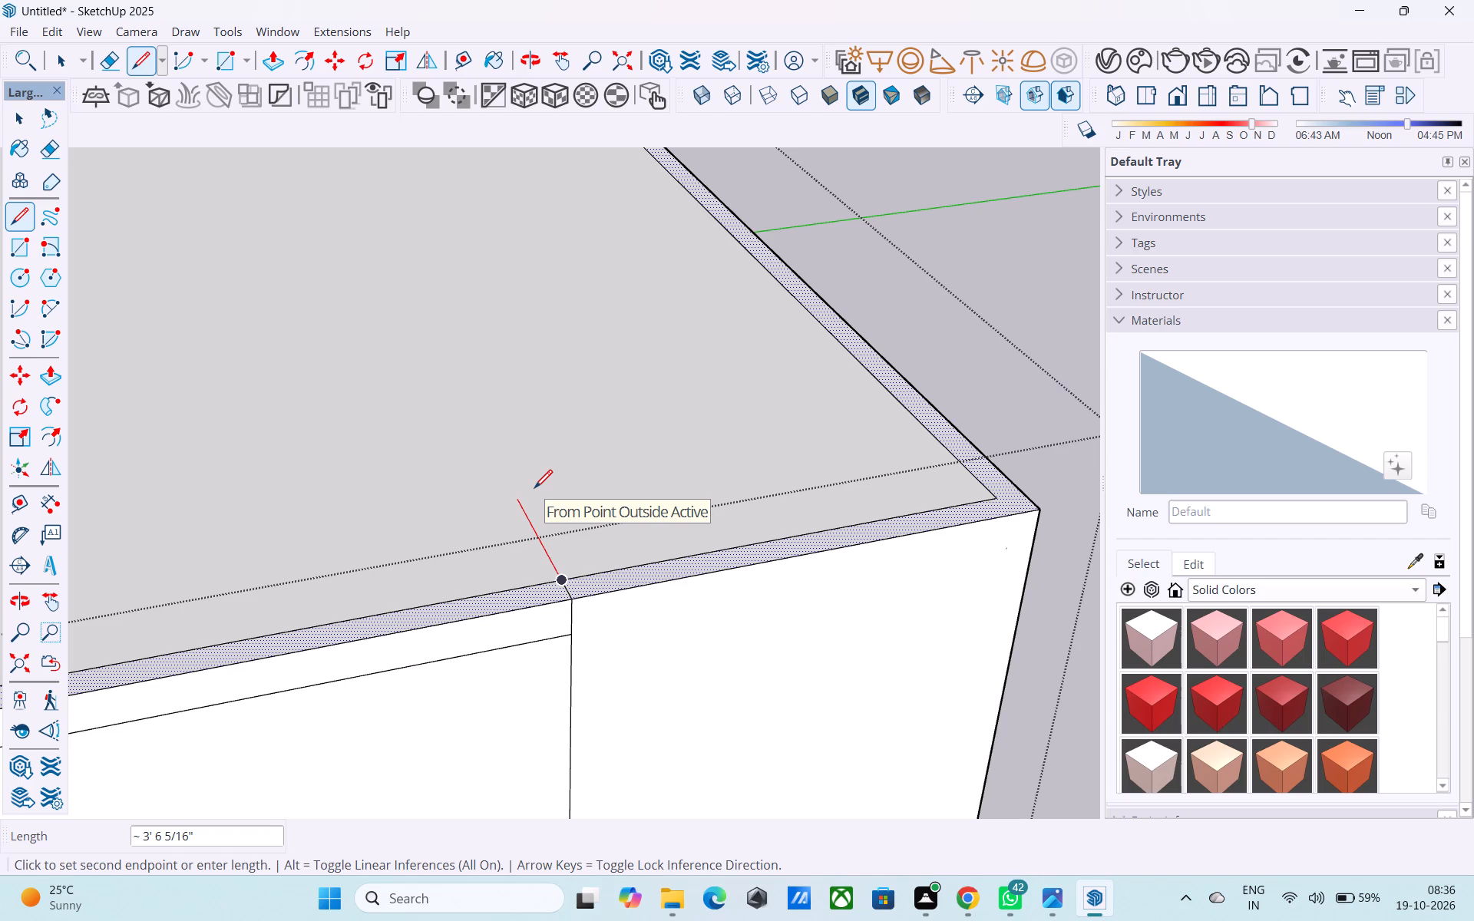
text(4')
key(Return)
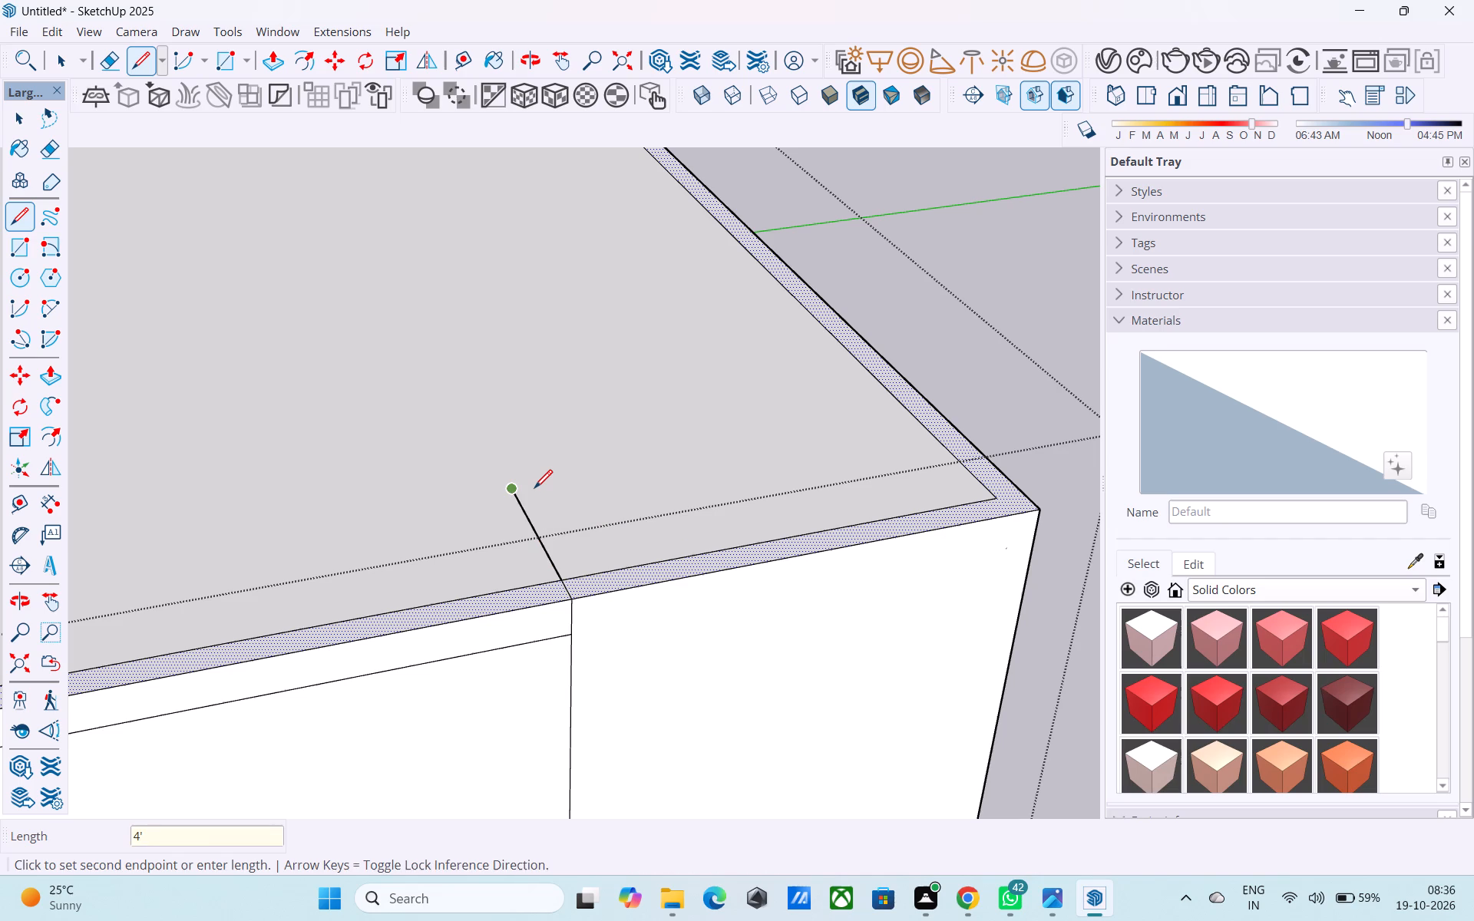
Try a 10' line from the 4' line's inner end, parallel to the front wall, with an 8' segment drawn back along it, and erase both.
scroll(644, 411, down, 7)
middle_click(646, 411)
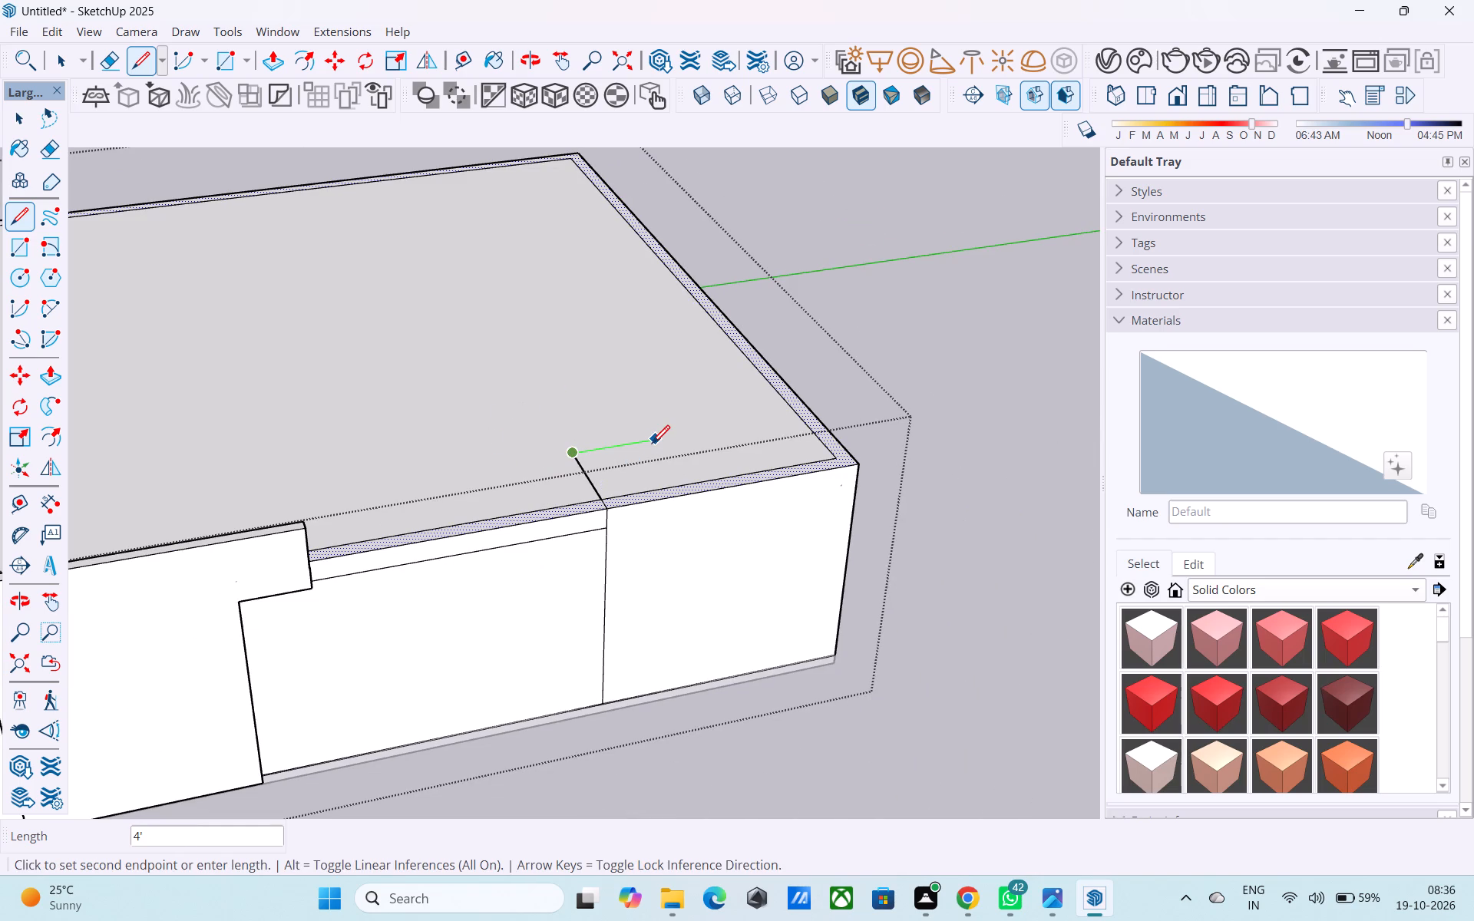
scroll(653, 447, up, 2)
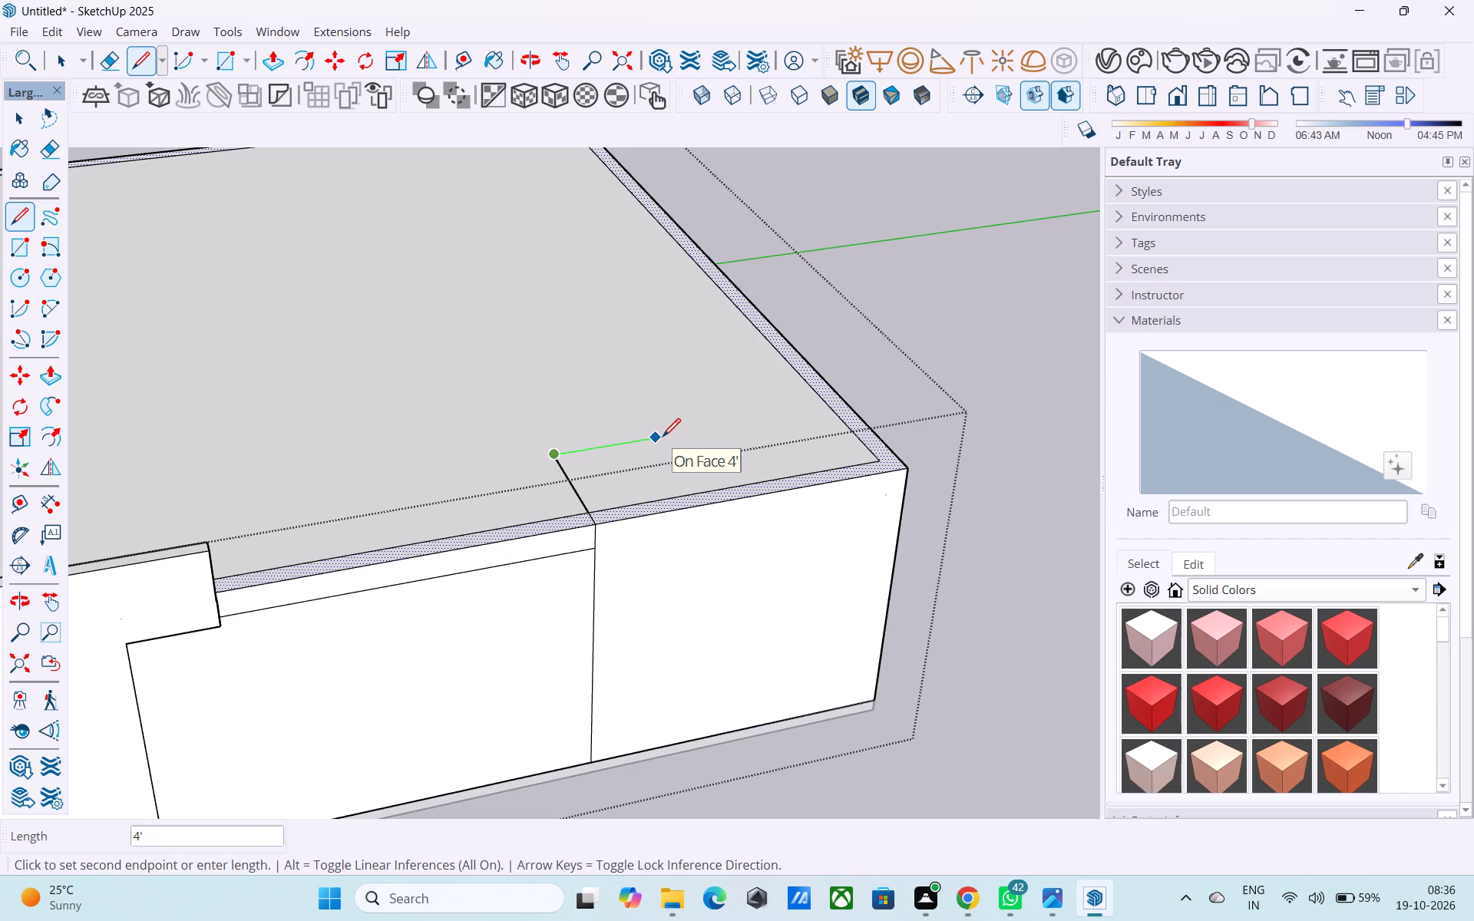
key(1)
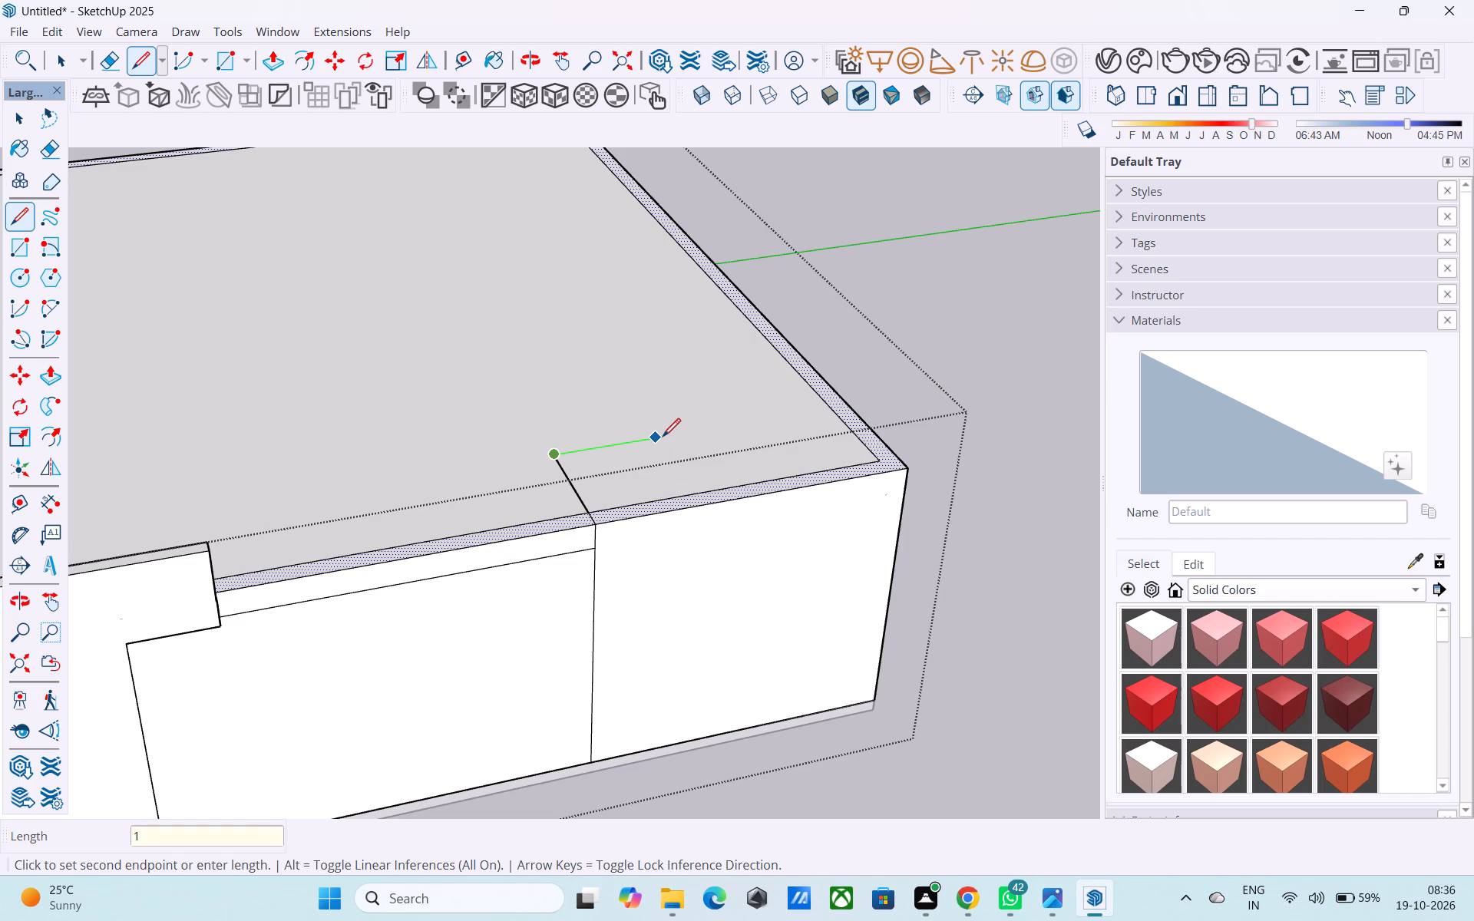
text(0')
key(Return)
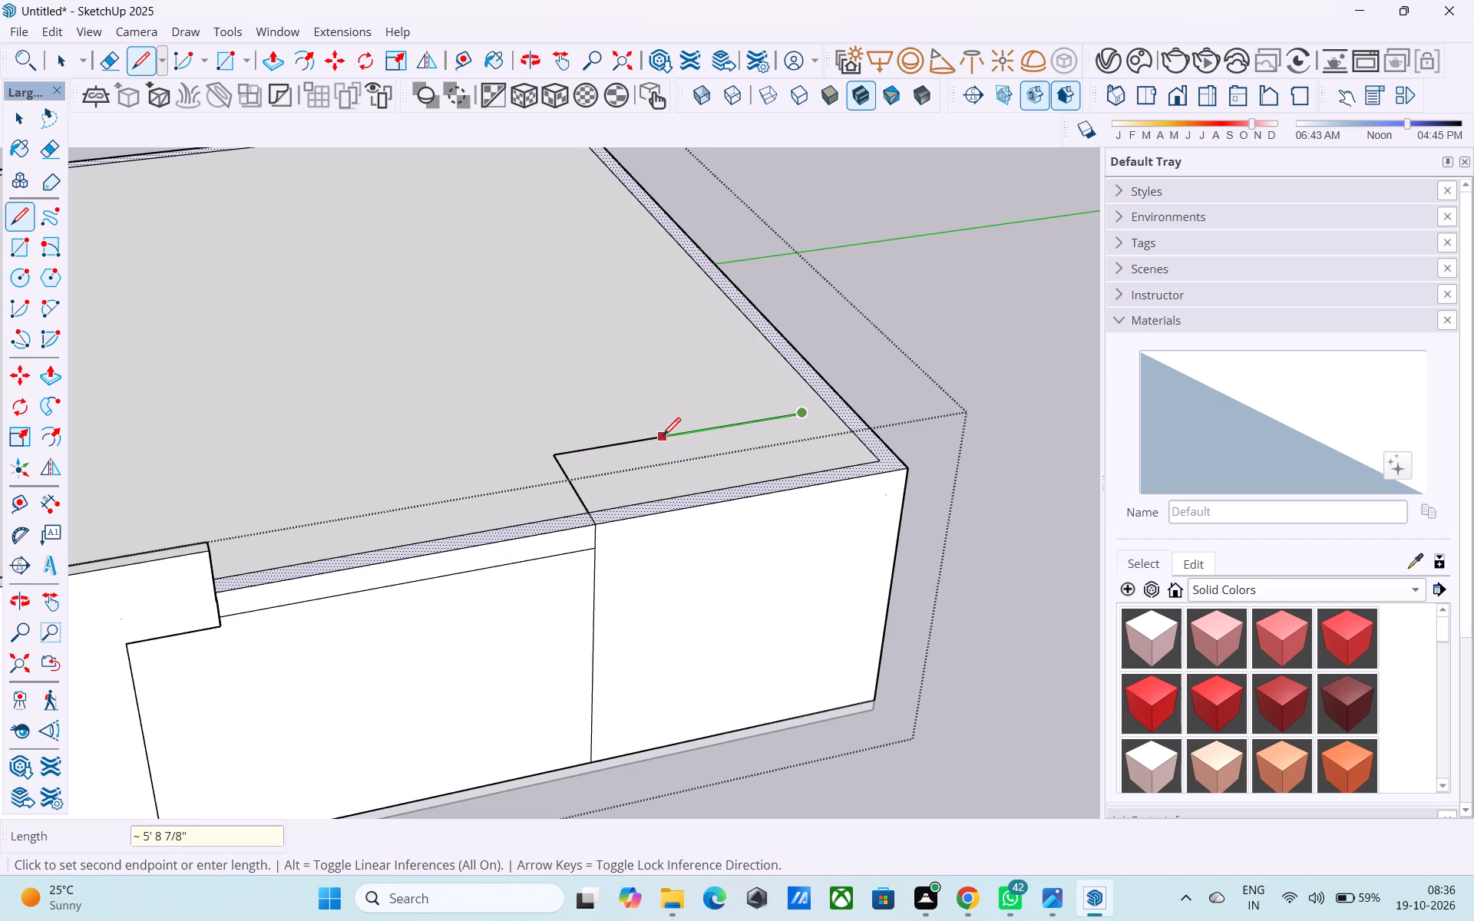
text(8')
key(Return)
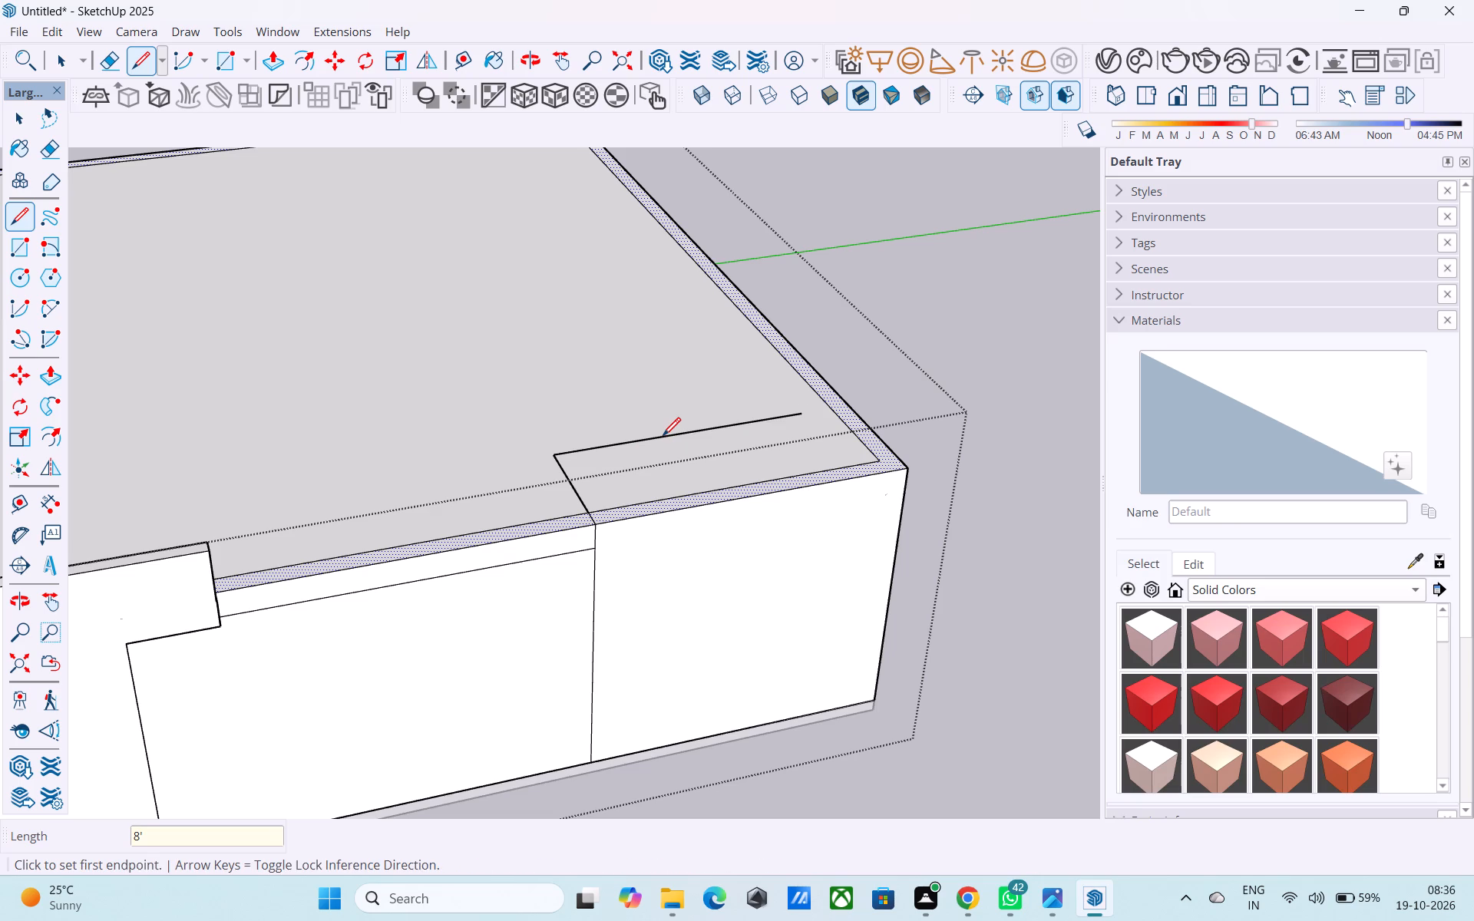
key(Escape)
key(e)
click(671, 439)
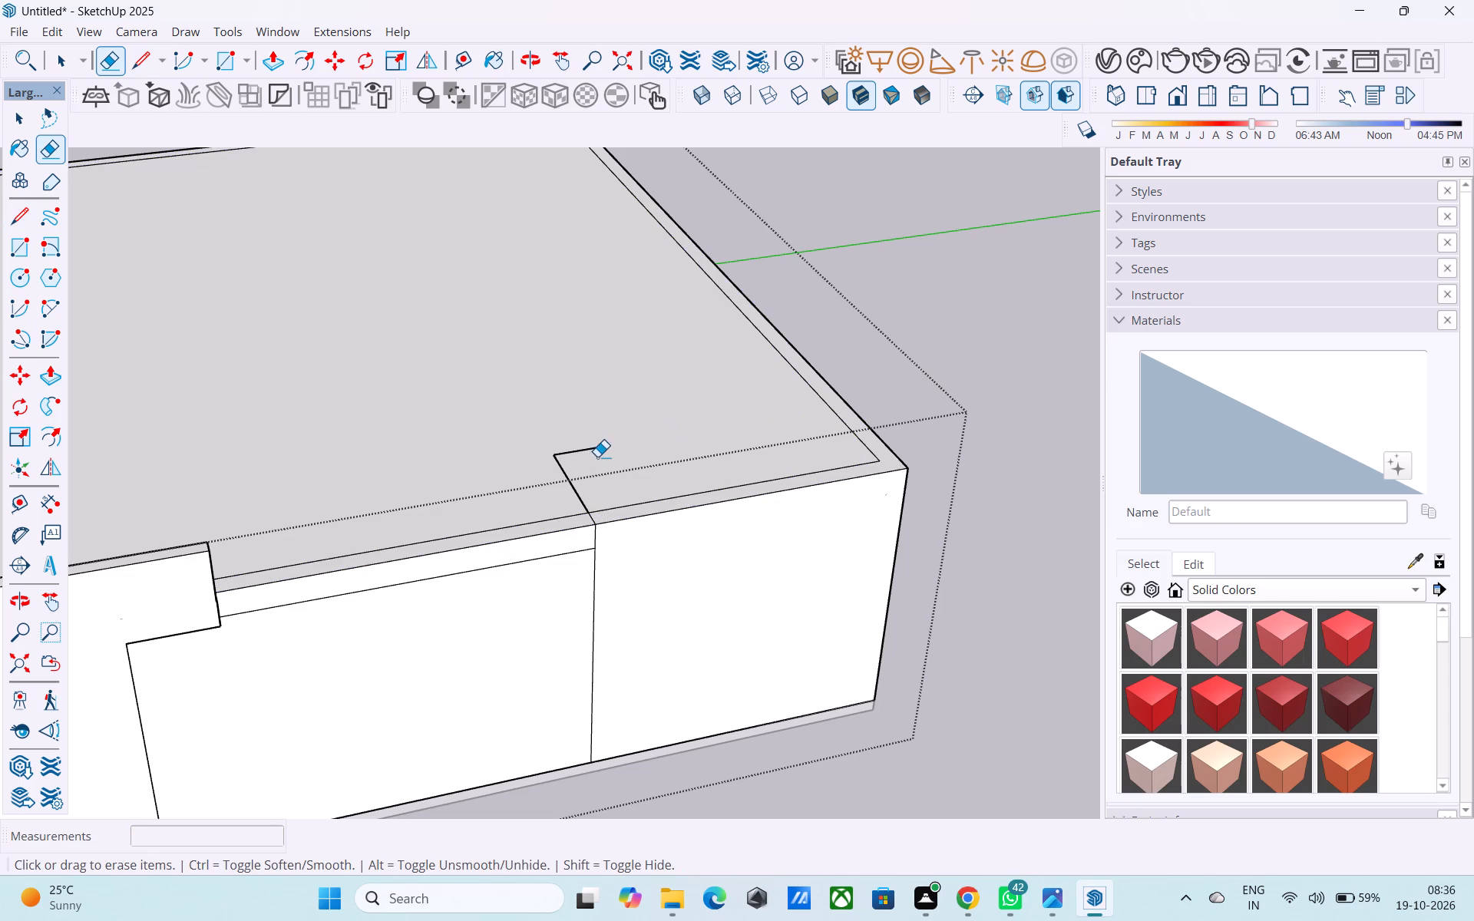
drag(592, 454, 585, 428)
Continue the roof outline with an 8' line parallel to the front wall, a 4' line inward and a 3' 3" line to the side offset edge.
key(l)
click(558, 455)
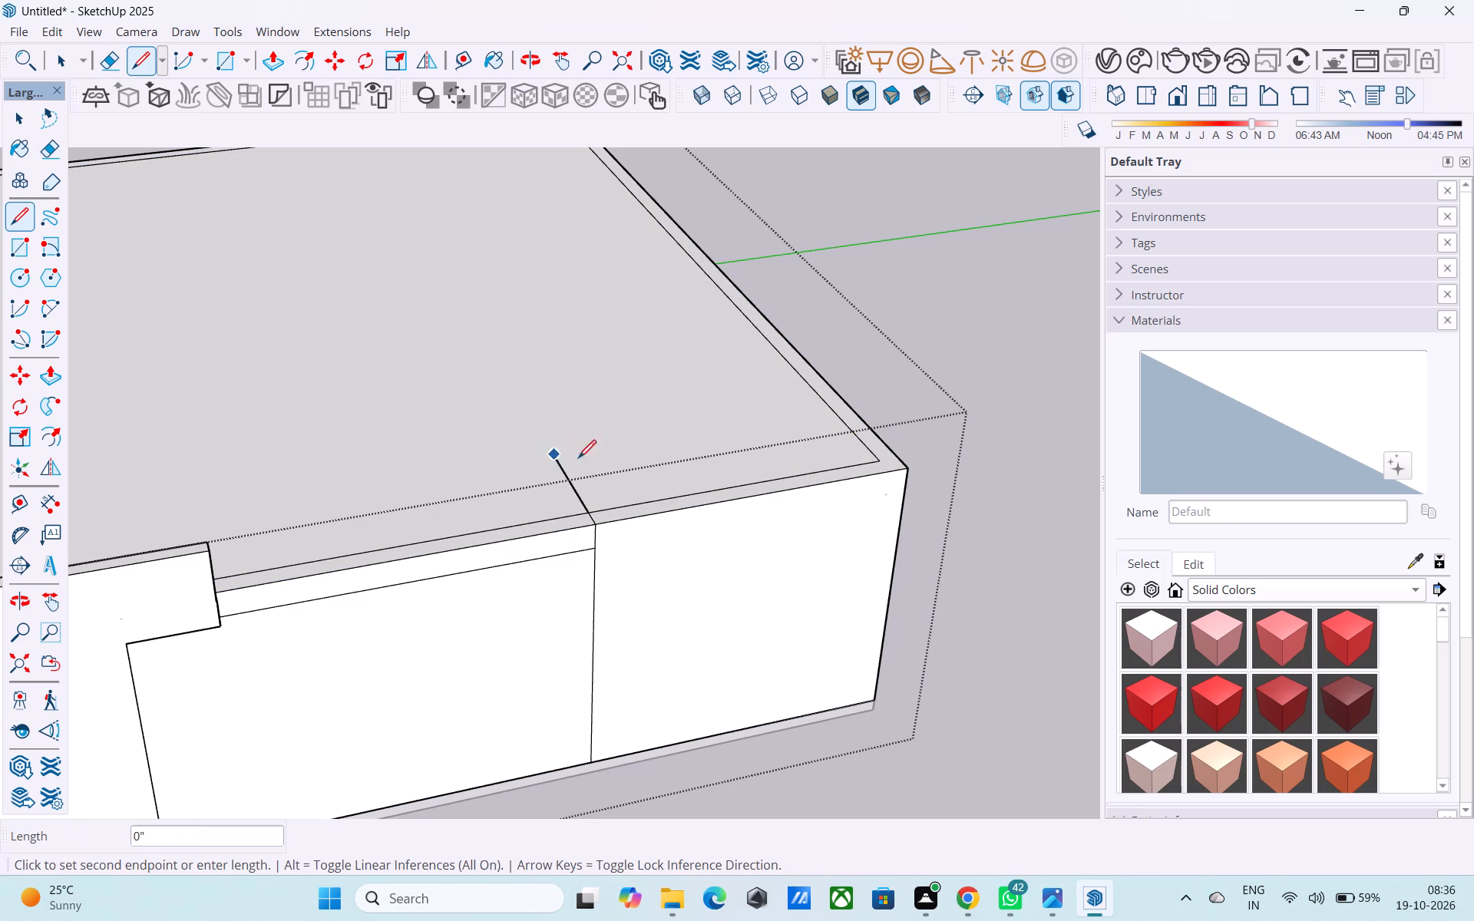
text(8')
key(Return)
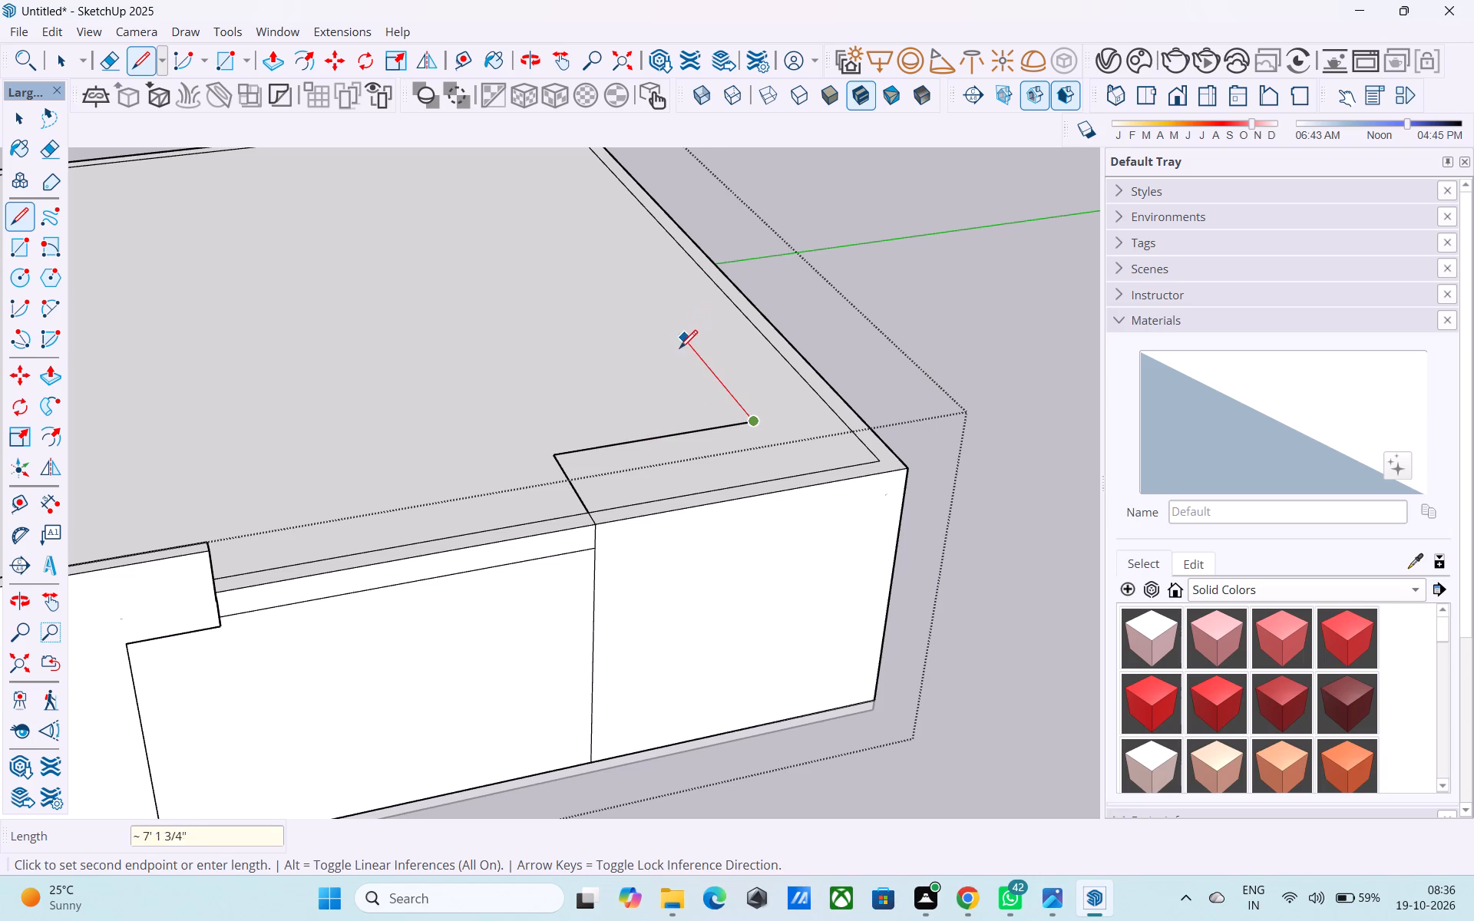
scroll(685, 357, up, 1)
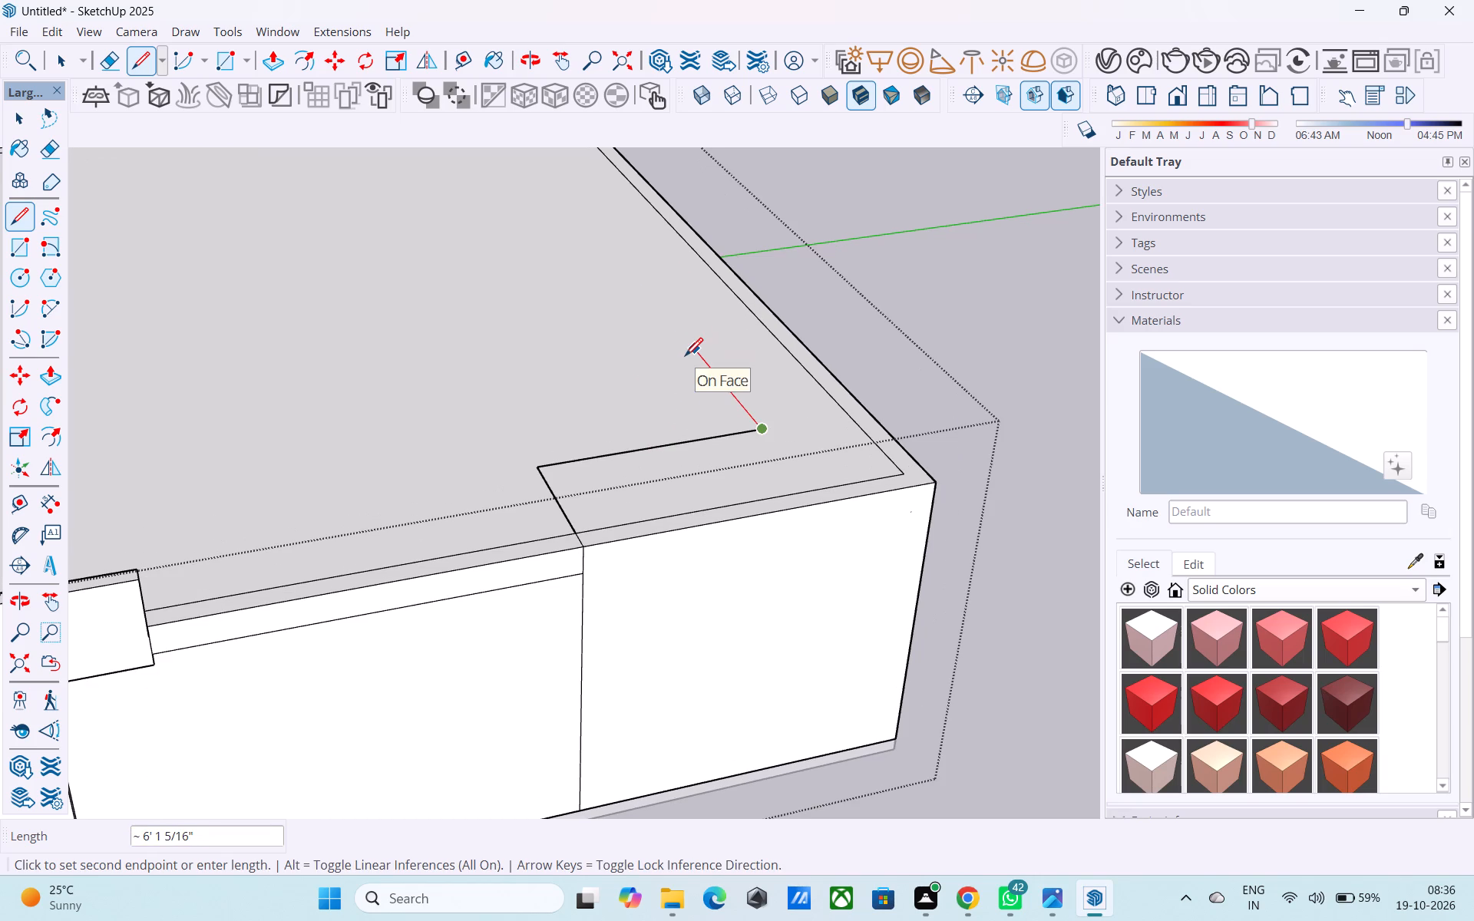
text(4')
key(Return)
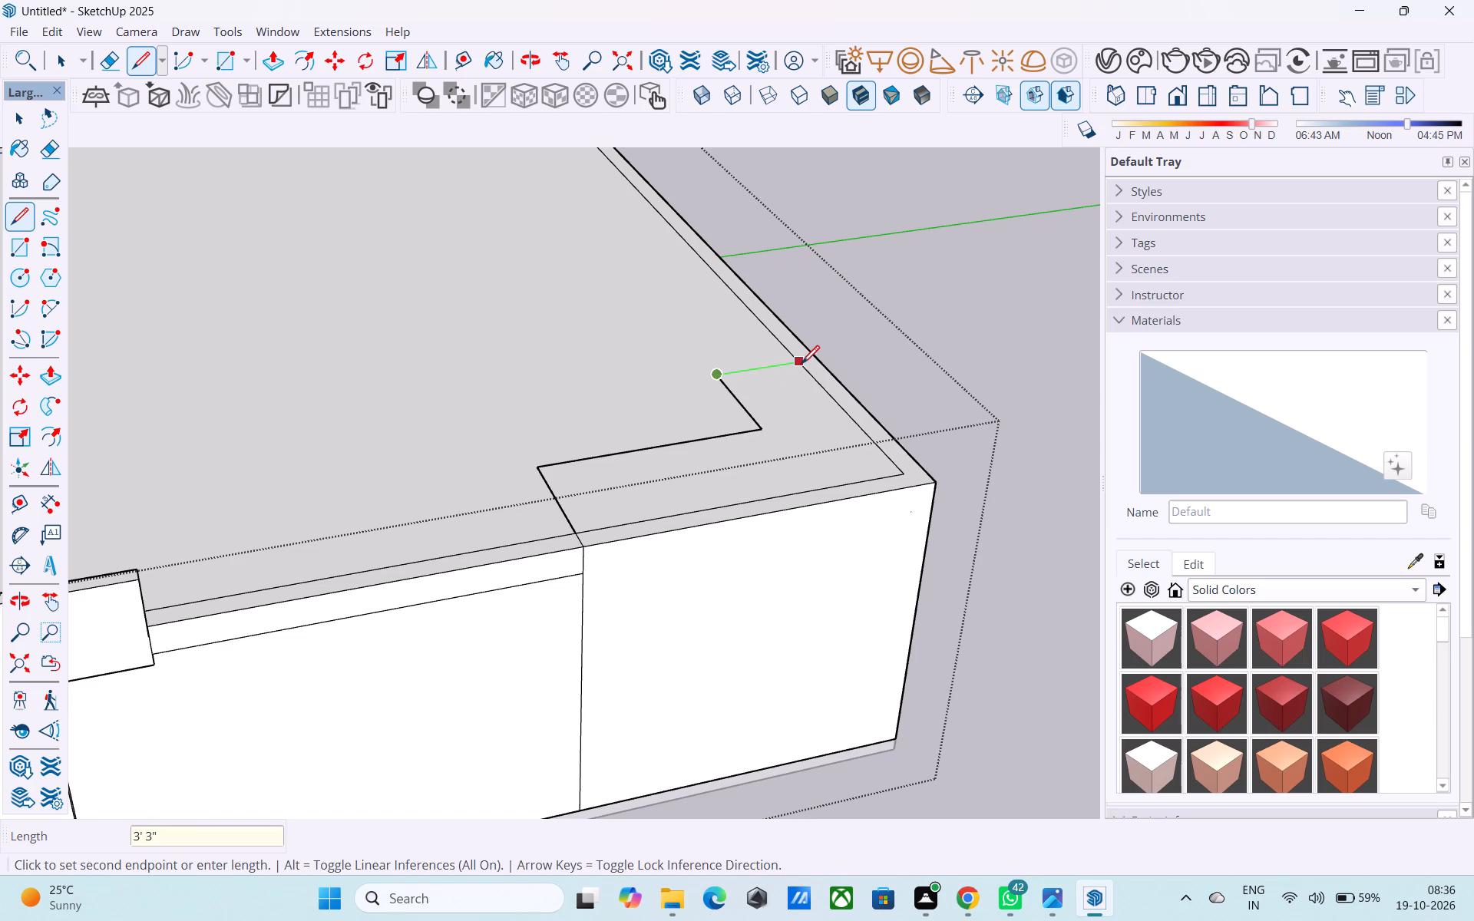
click(801, 365)
key(space)
middle_drag(769, 480, 789, 465)
key(e)
key(space)
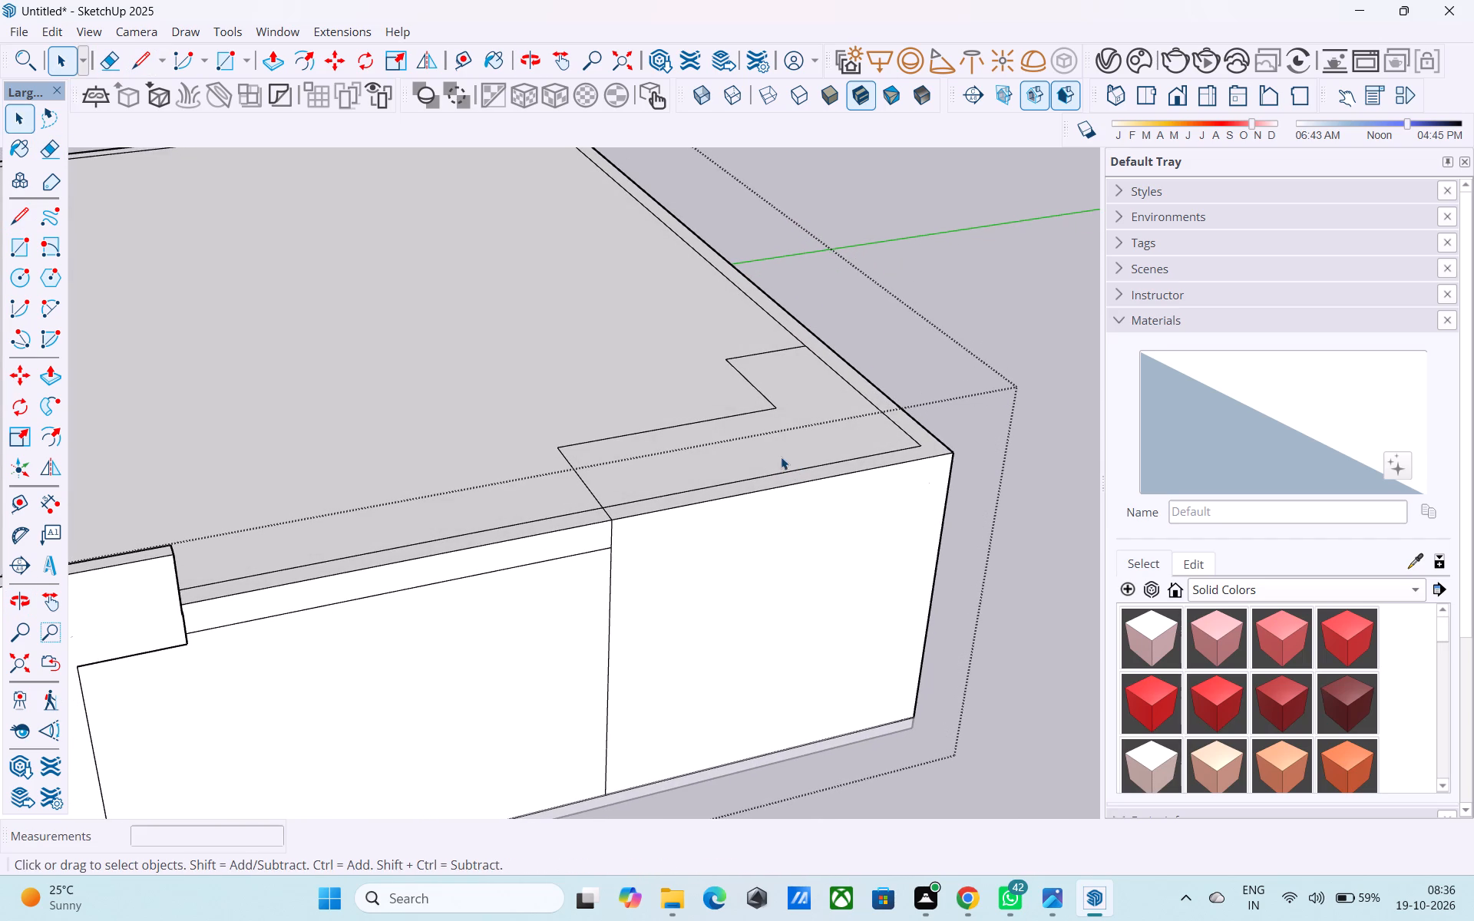
Erase the front and side offset lines inside the stepped corner outline, merging that area with the 9" roof band.
click(779, 451)
middle_drag(780, 452, 962, 370)
scroll(964, 370, down, 2)
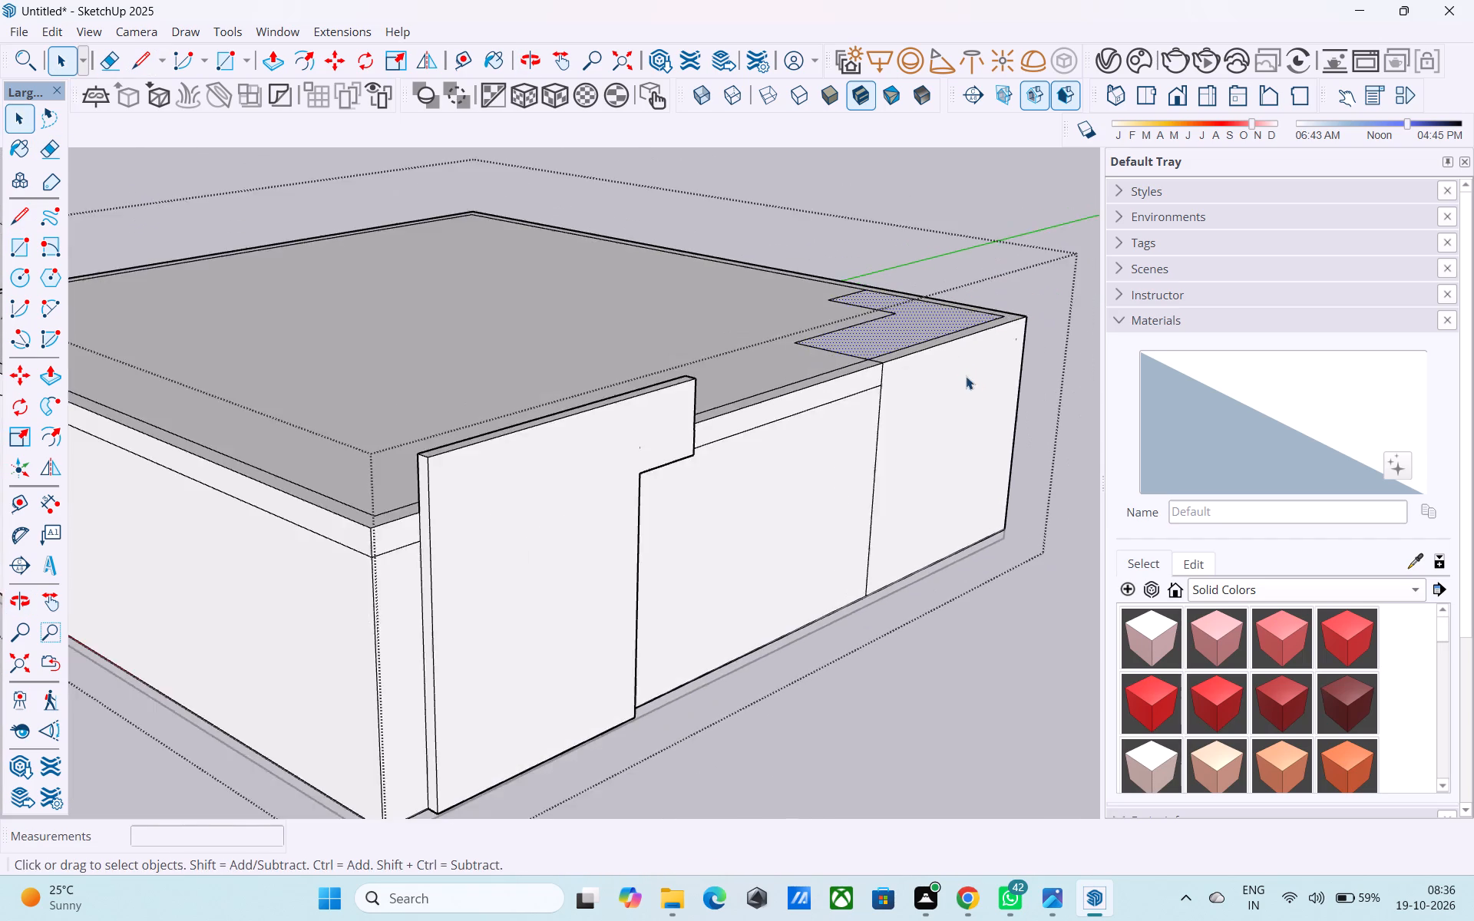
scroll(966, 376, down, 4)
middle_drag(972, 409, 709, 533)
scroll(821, 529, up, 6)
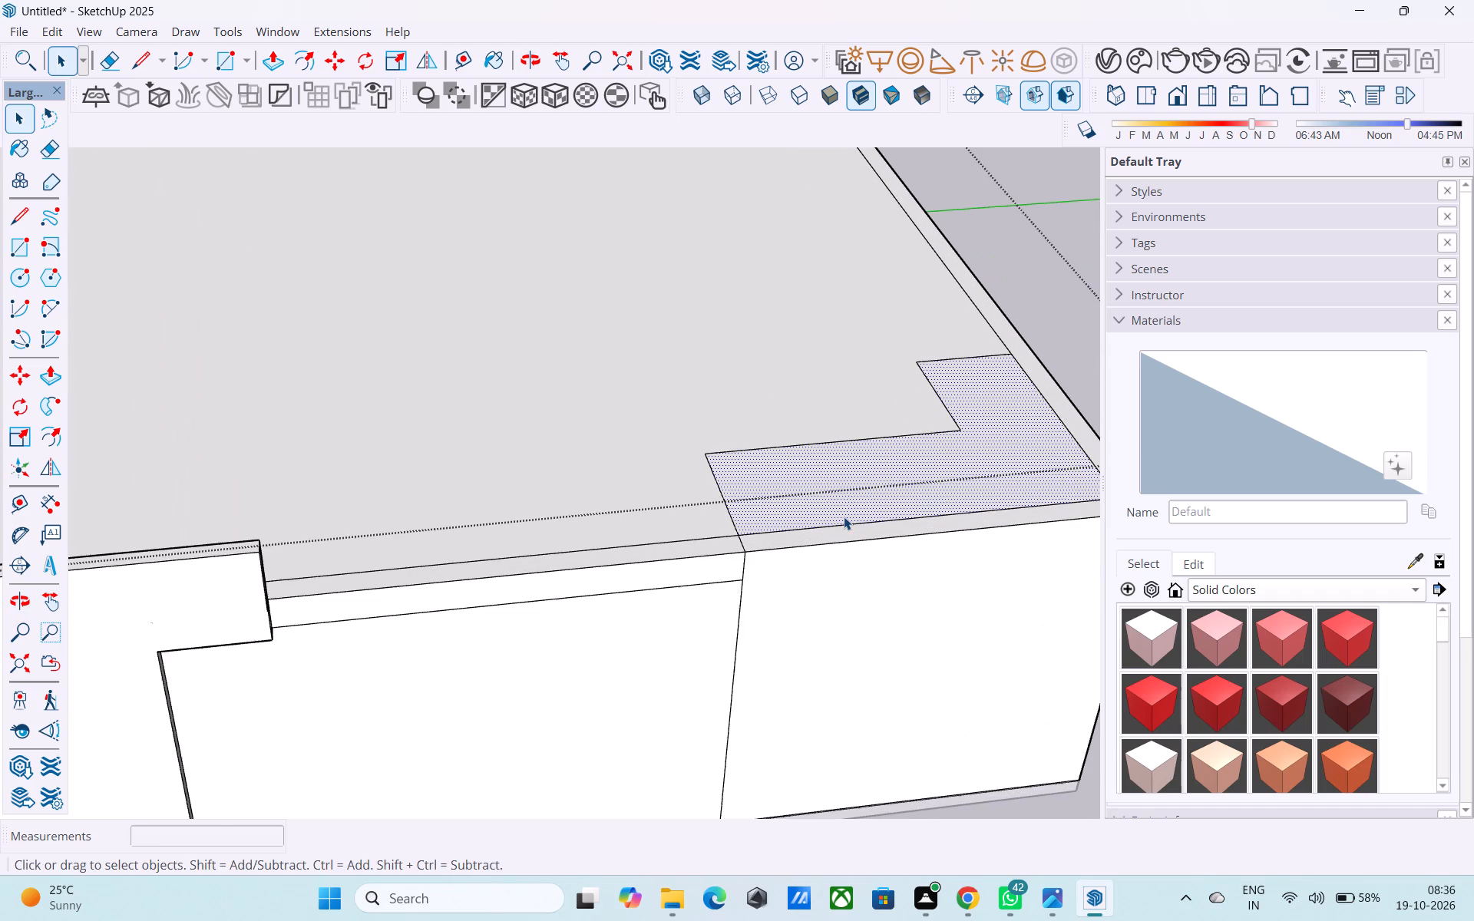
key(e)
drag(851, 530, 841, 514)
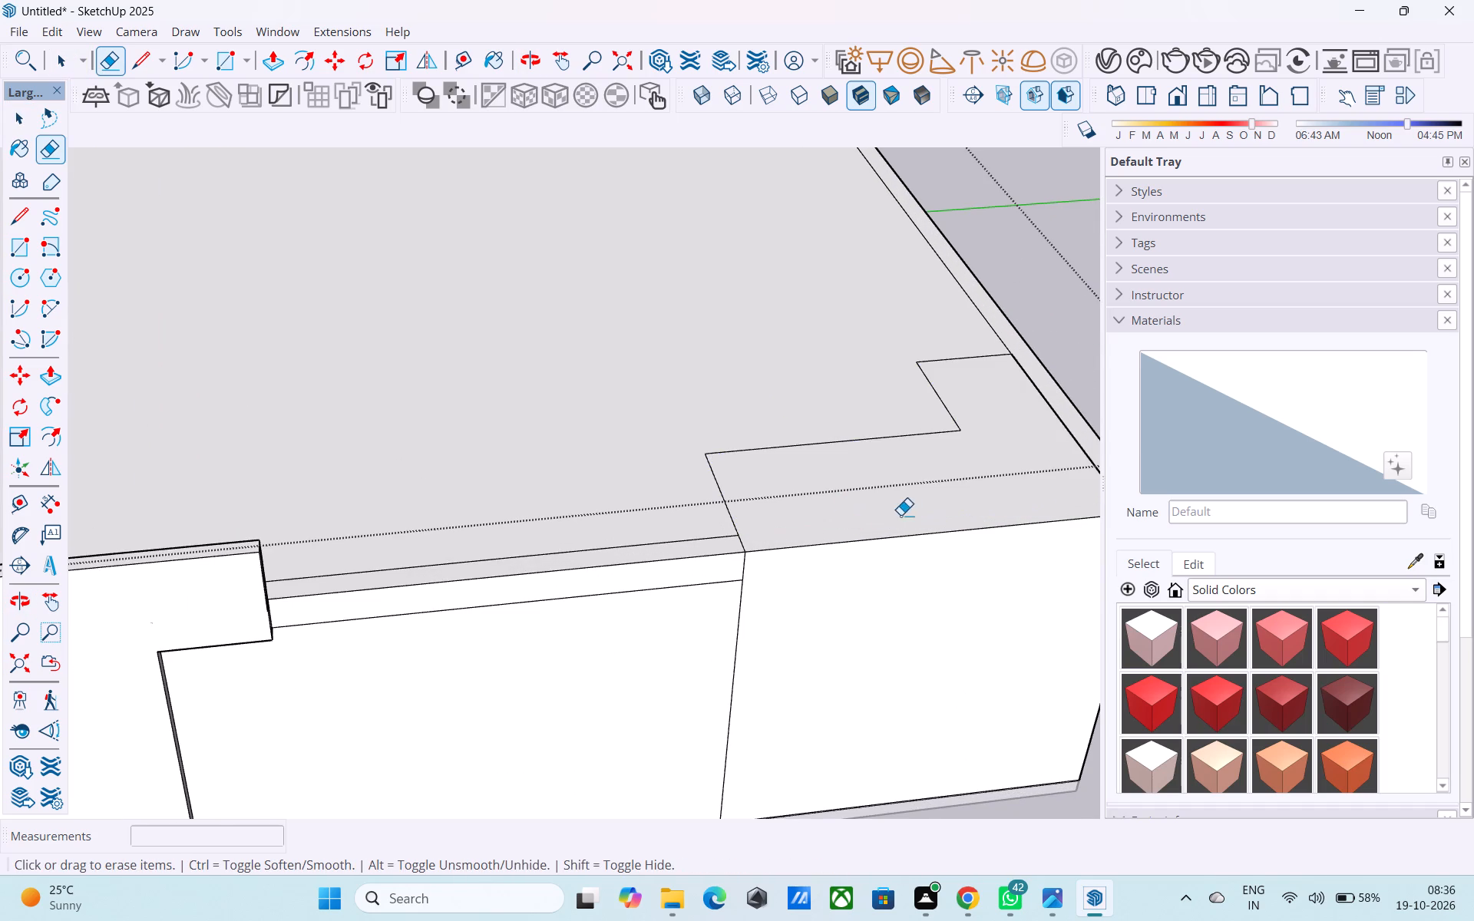
scroll(828, 529, down, 5)
click(996, 494)
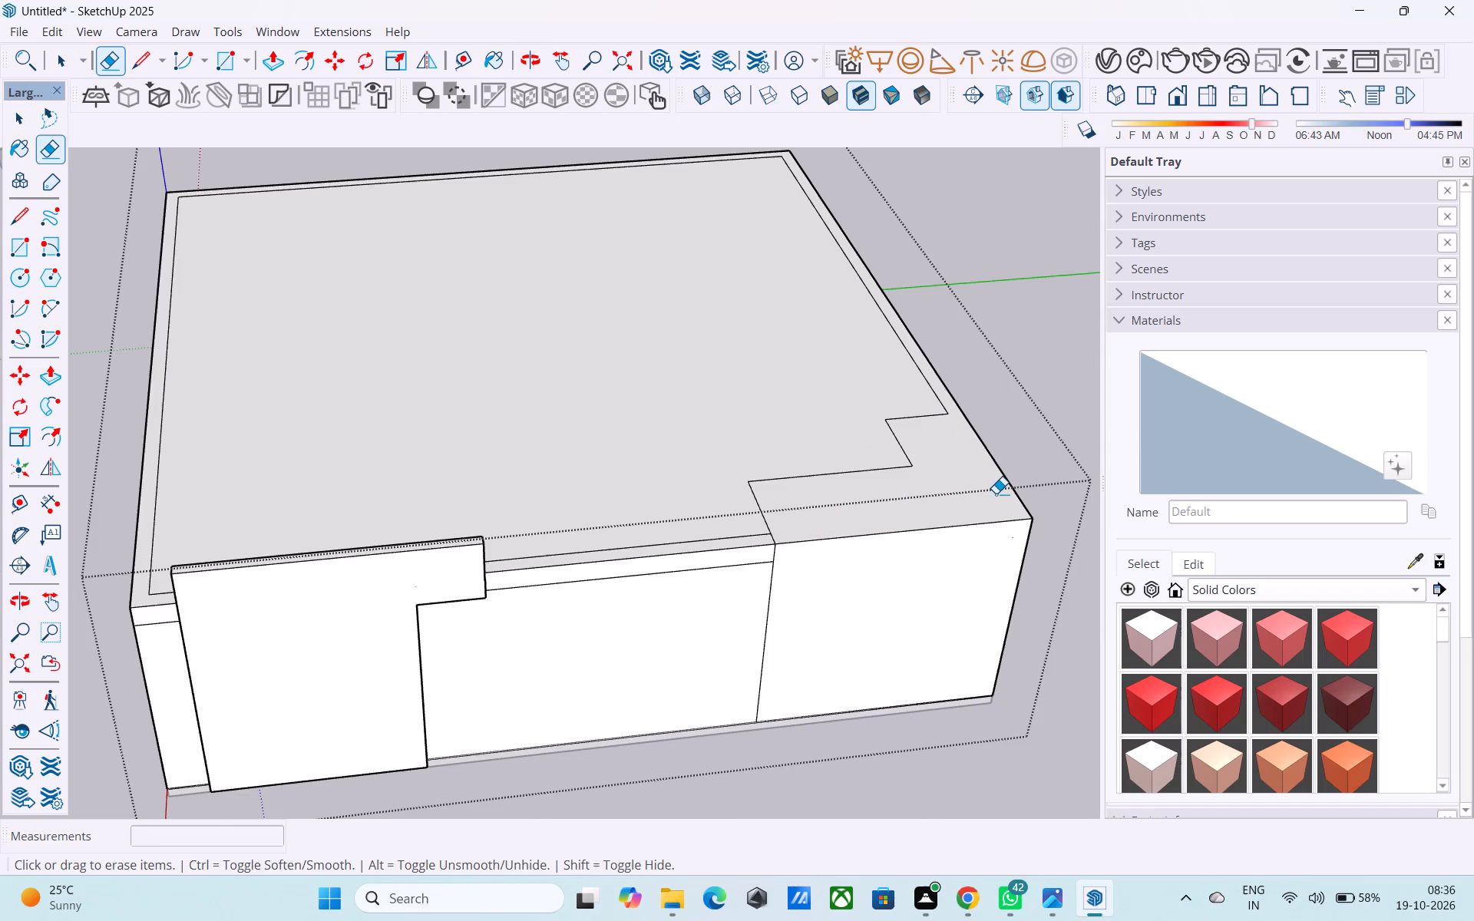
Close the stepped corner outline with a short line across the 9" band to the roof's outer side edge.
key(l)
click(946, 411)
click(963, 411)
key(space)
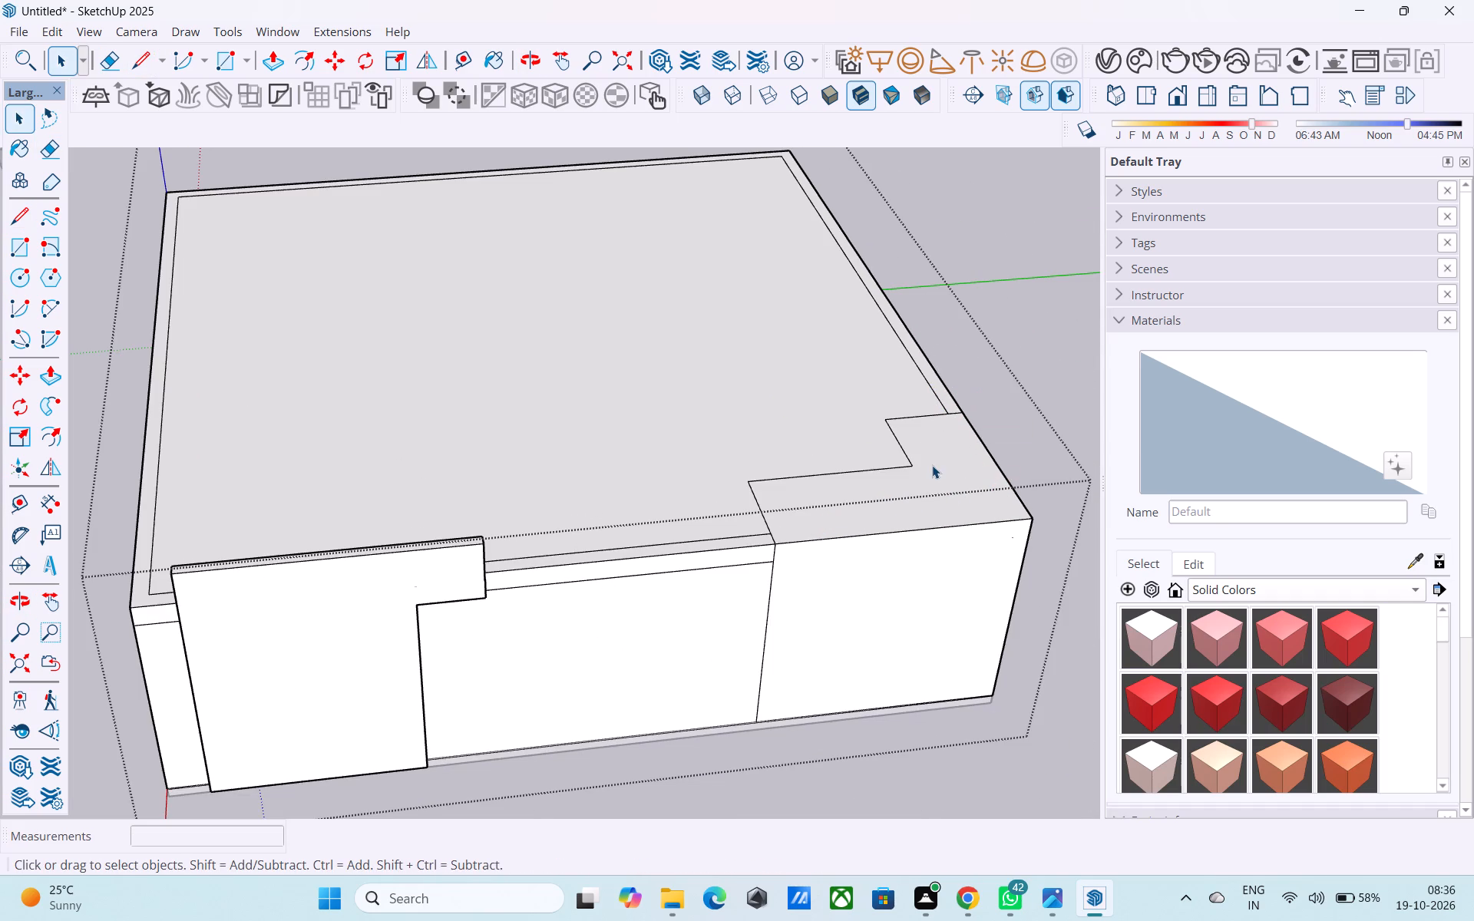
Push/Pull the stepped corner face of the roof upward by 10', 1' and another 10' in successive pulls.
click(931, 486)
key(p)
click(931, 486)
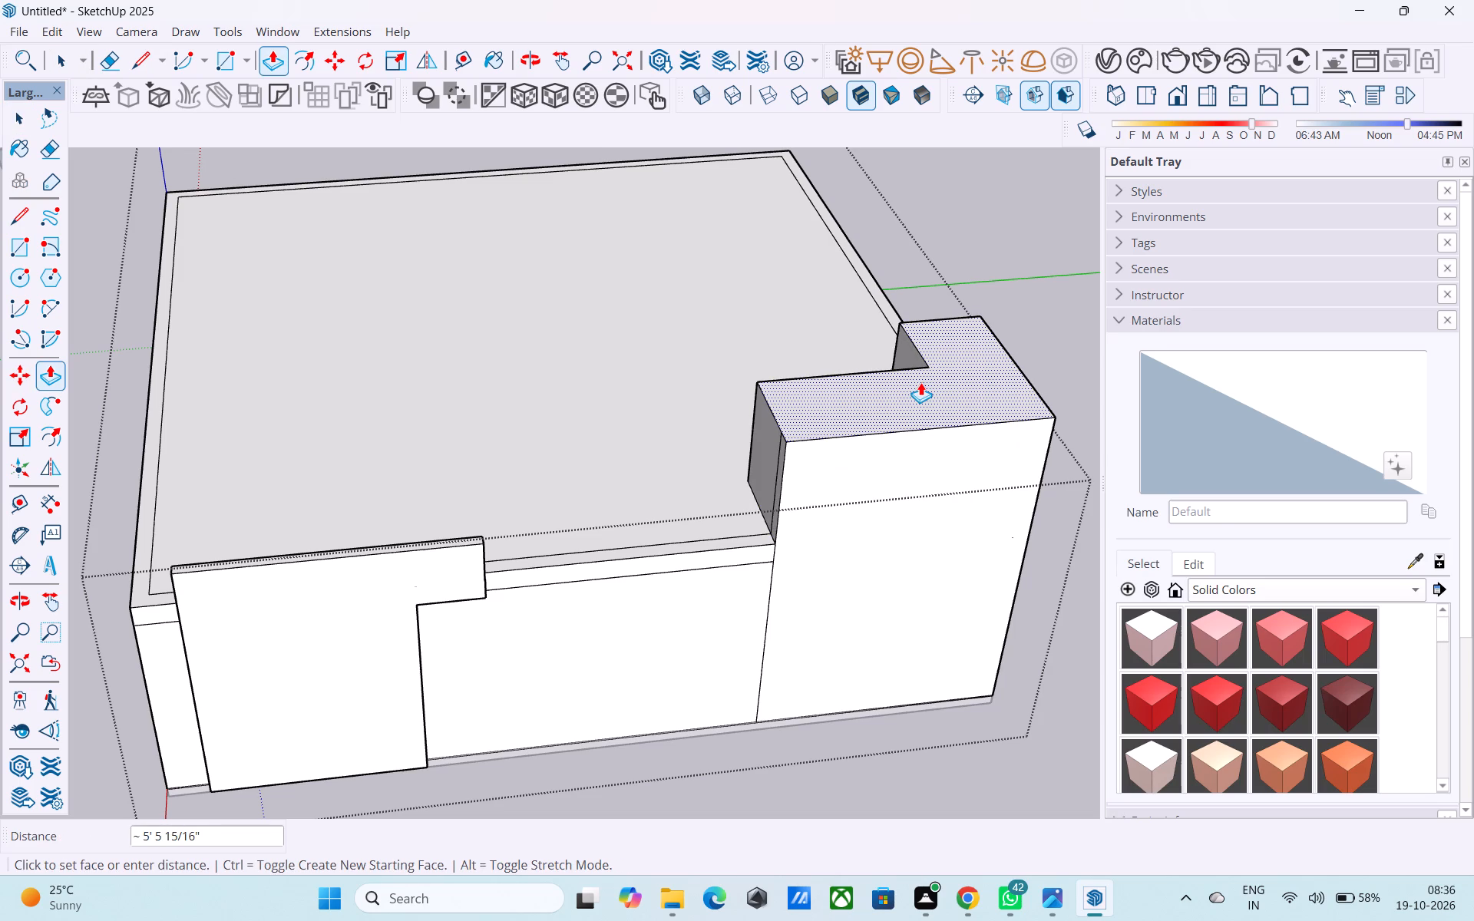
text(10')
key(Return)
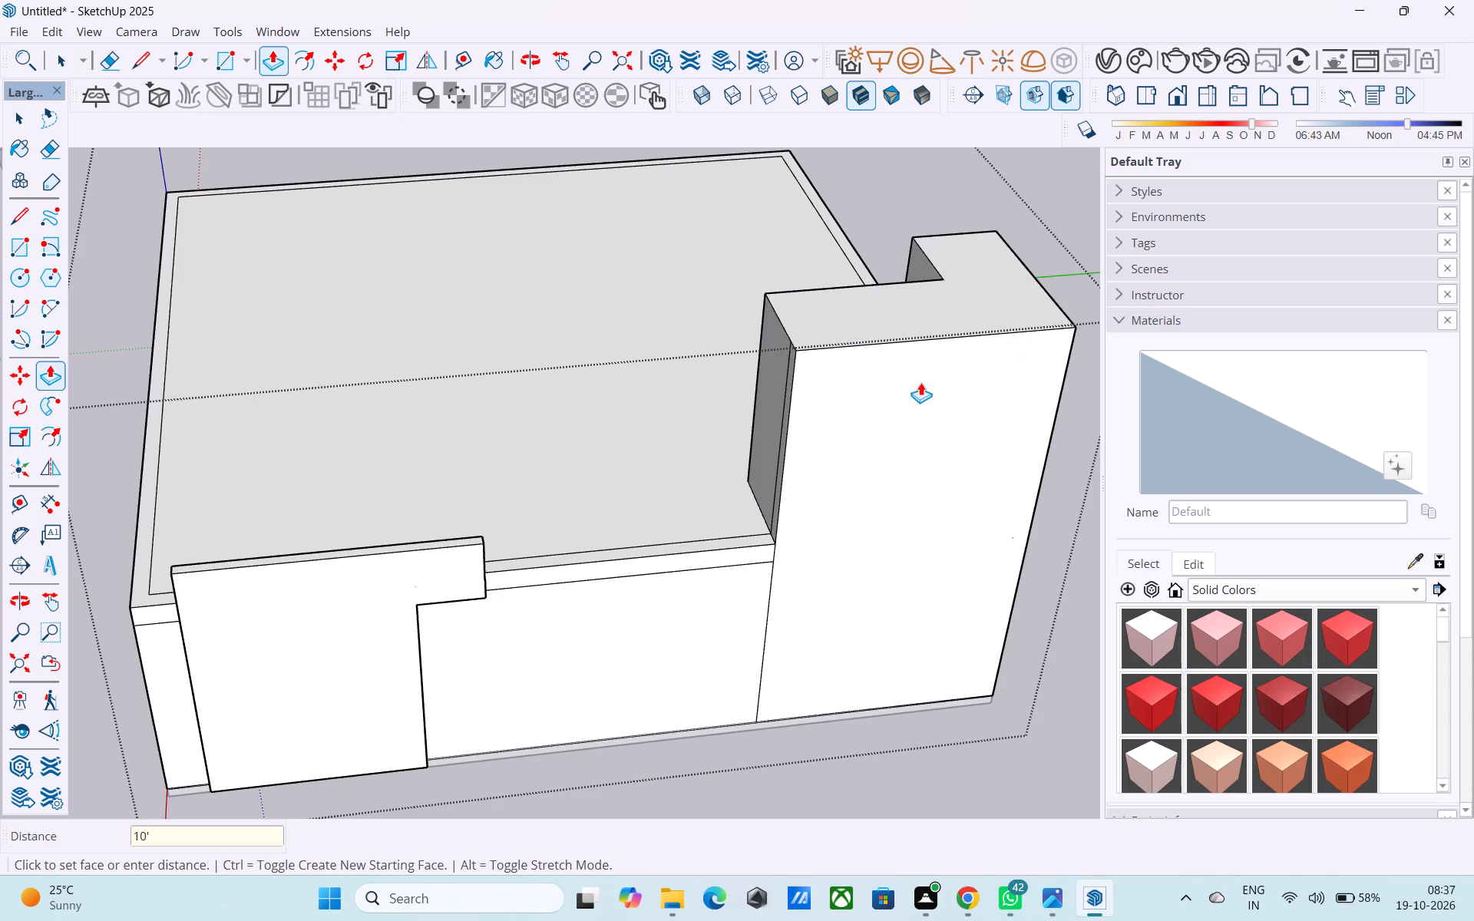
click(883, 328)
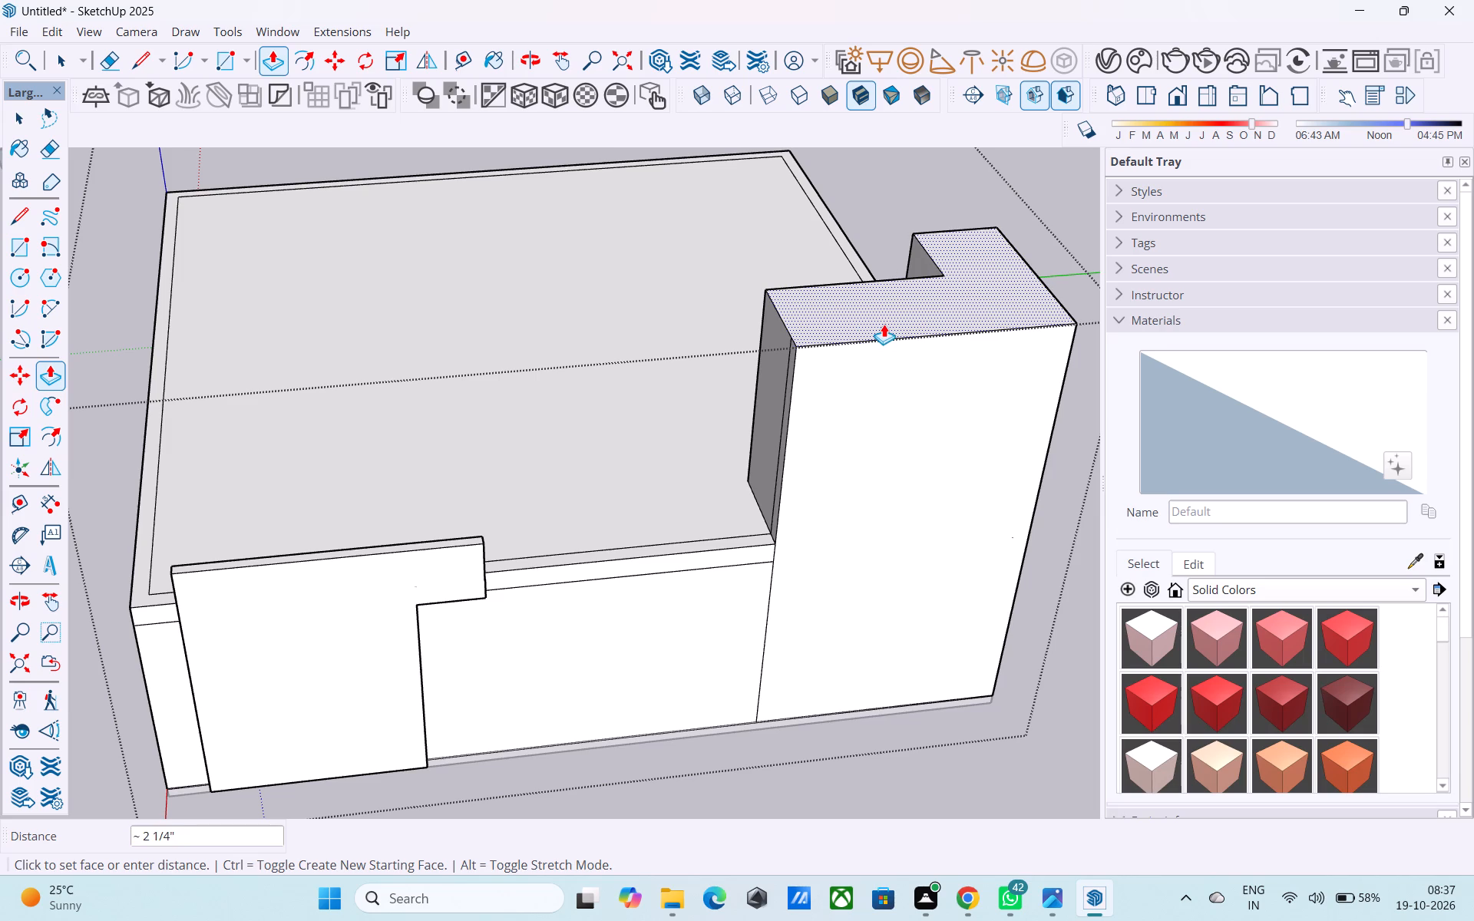
text(1')
key(Return)
click(891, 305)
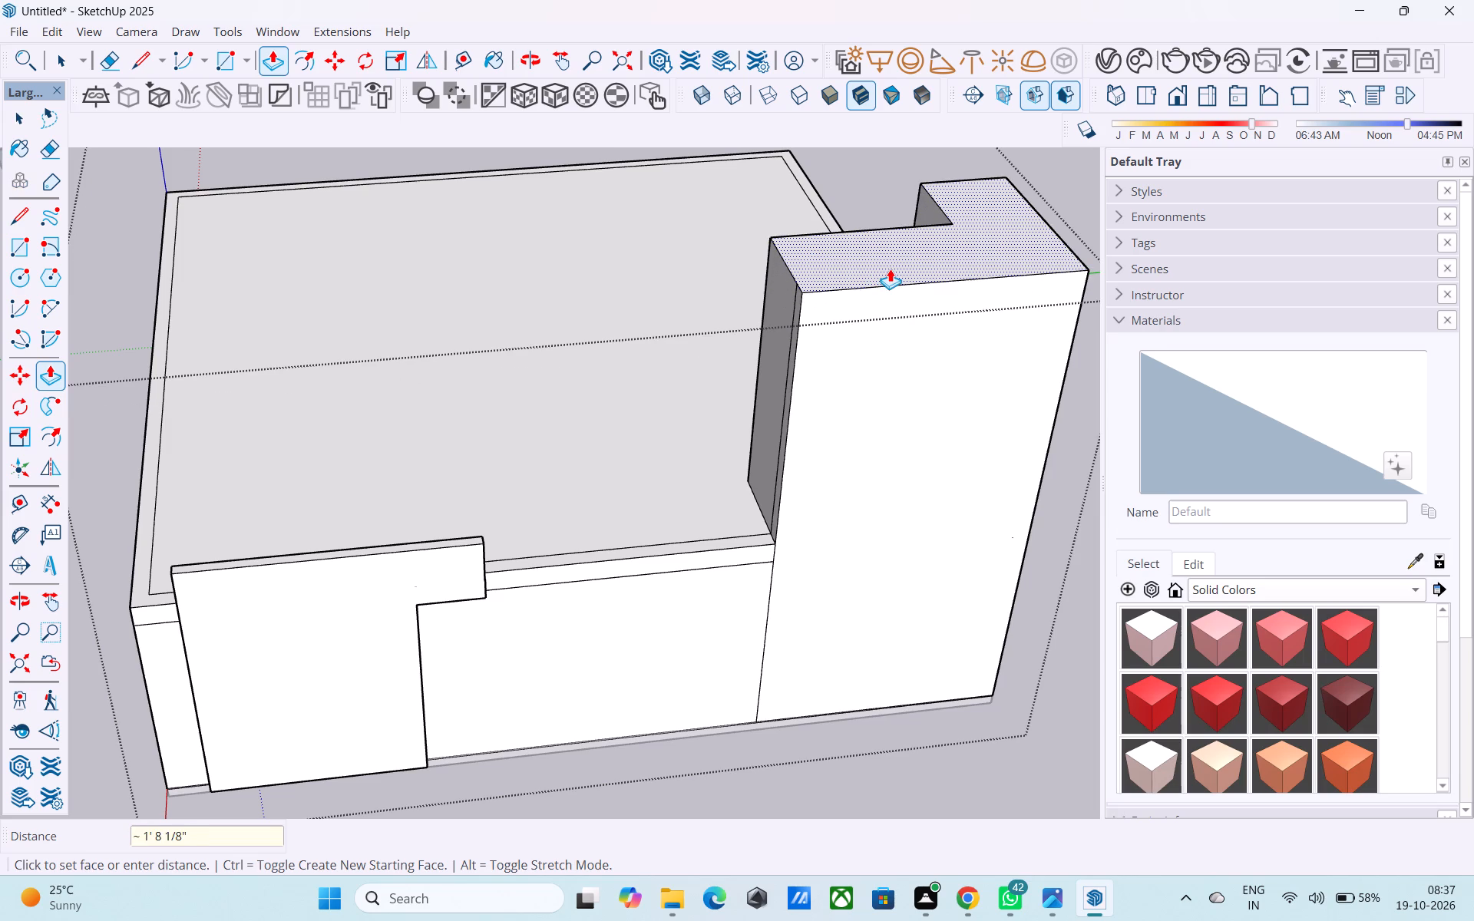
text(10')
key(Return)
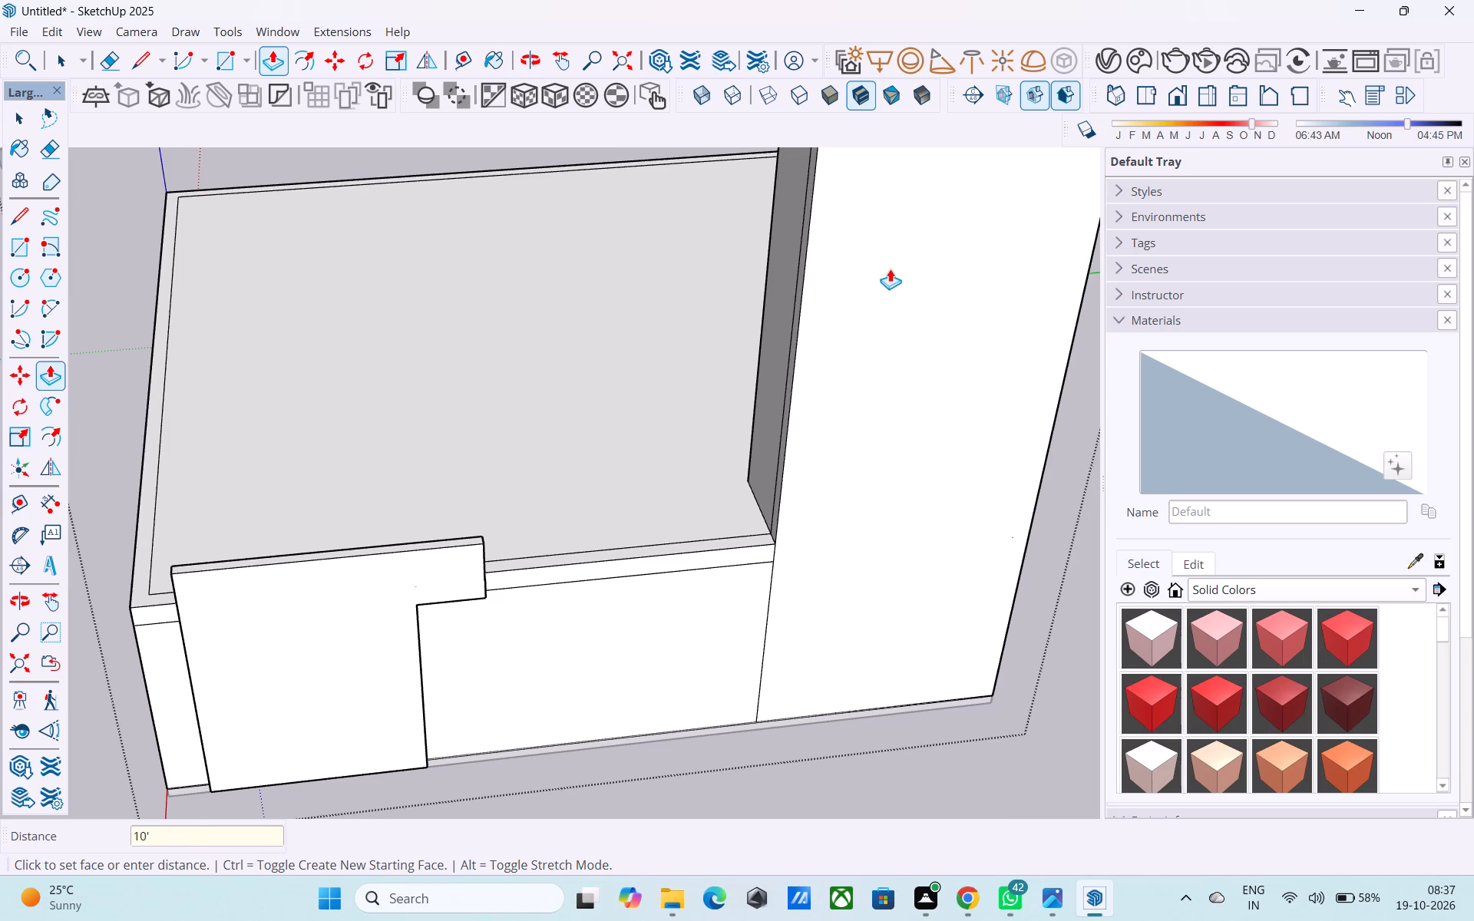
Examine the raised corner tower, the roof and the front wall from several angles.
scroll(867, 187, down, 8)
scroll(755, 351, up, 1)
scroll(751, 354, down, 3)
scroll(471, 512, up, 1)
scroll(378, 543, down, 5)
middle_drag(495, 513, 534, 428)
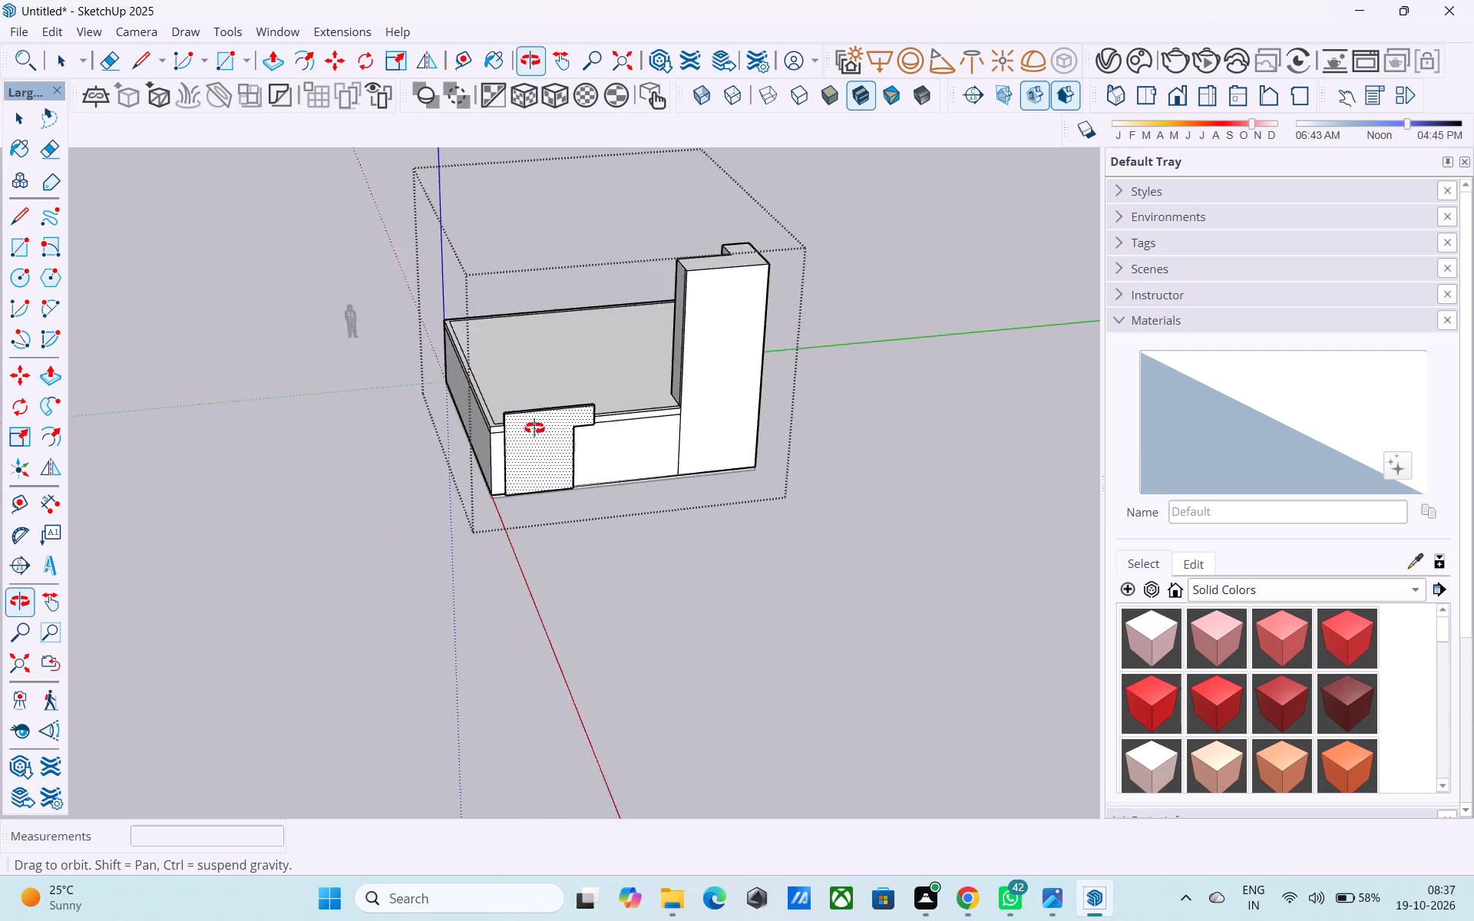
middle_drag(534, 428, 543, 389)
scroll(558, 227, up, 6)
middle_drag(557, 265, 590, 440)
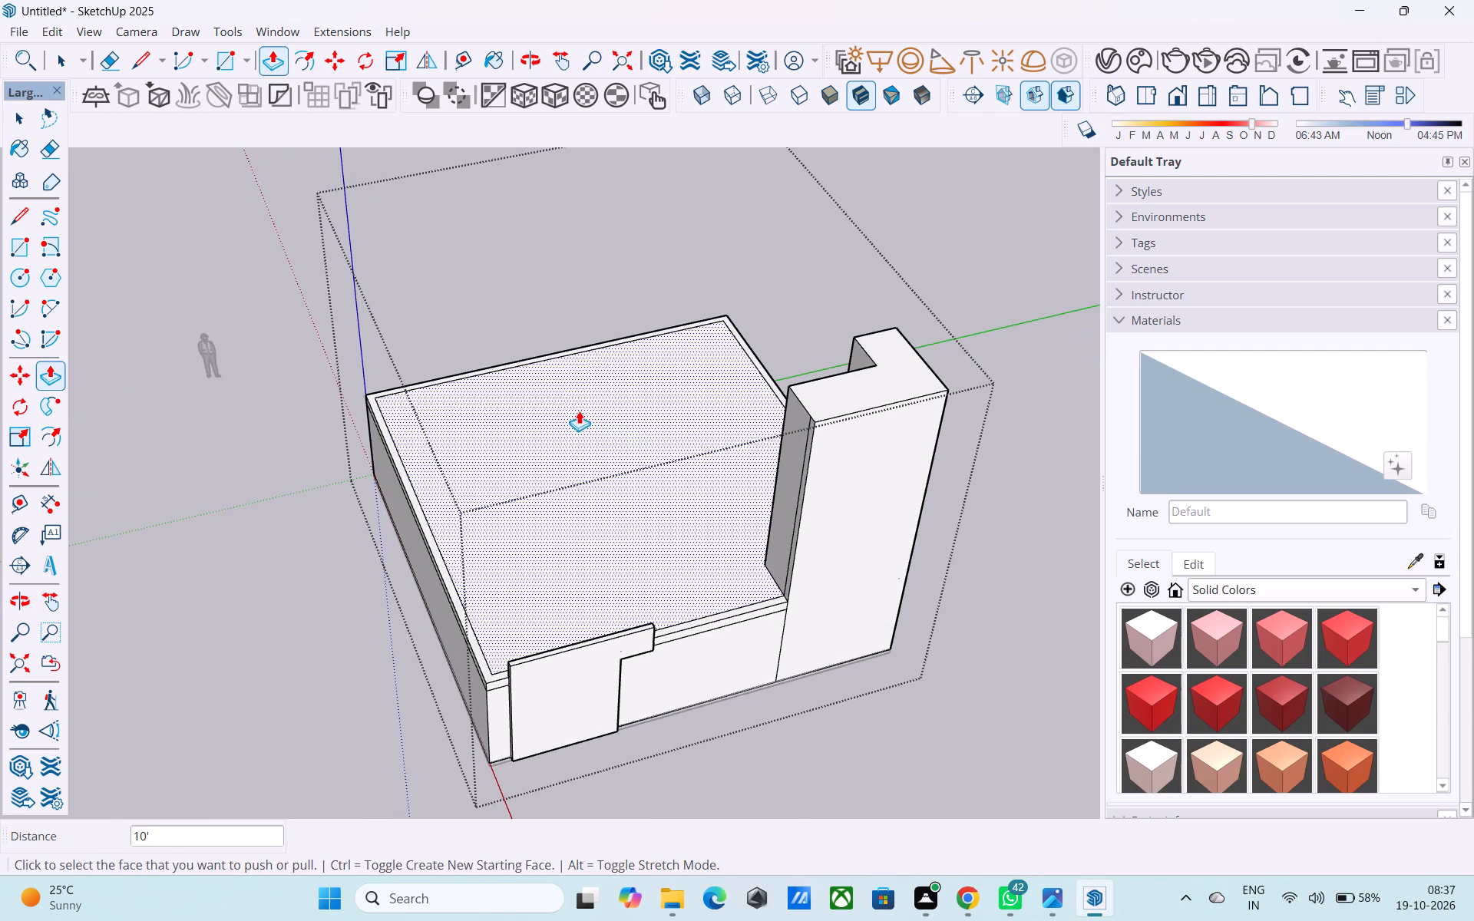
Erase the vertical seam line running down the narrow roof-facing side of the corner tower.
middle_drag(578, 409, 581, 336)
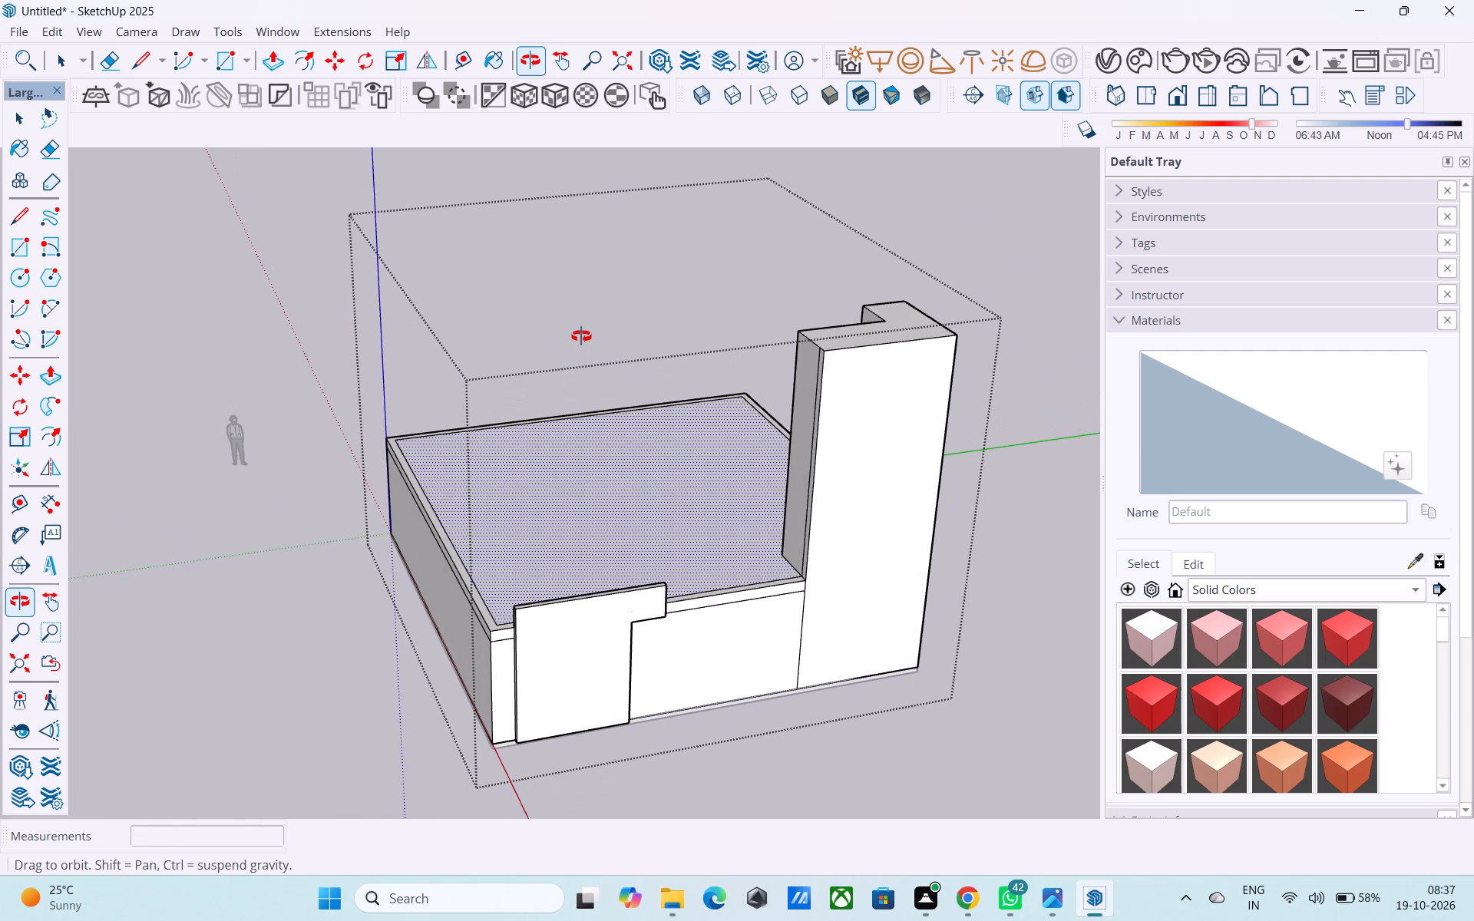
middle_drag(581, 336, 583, 336)
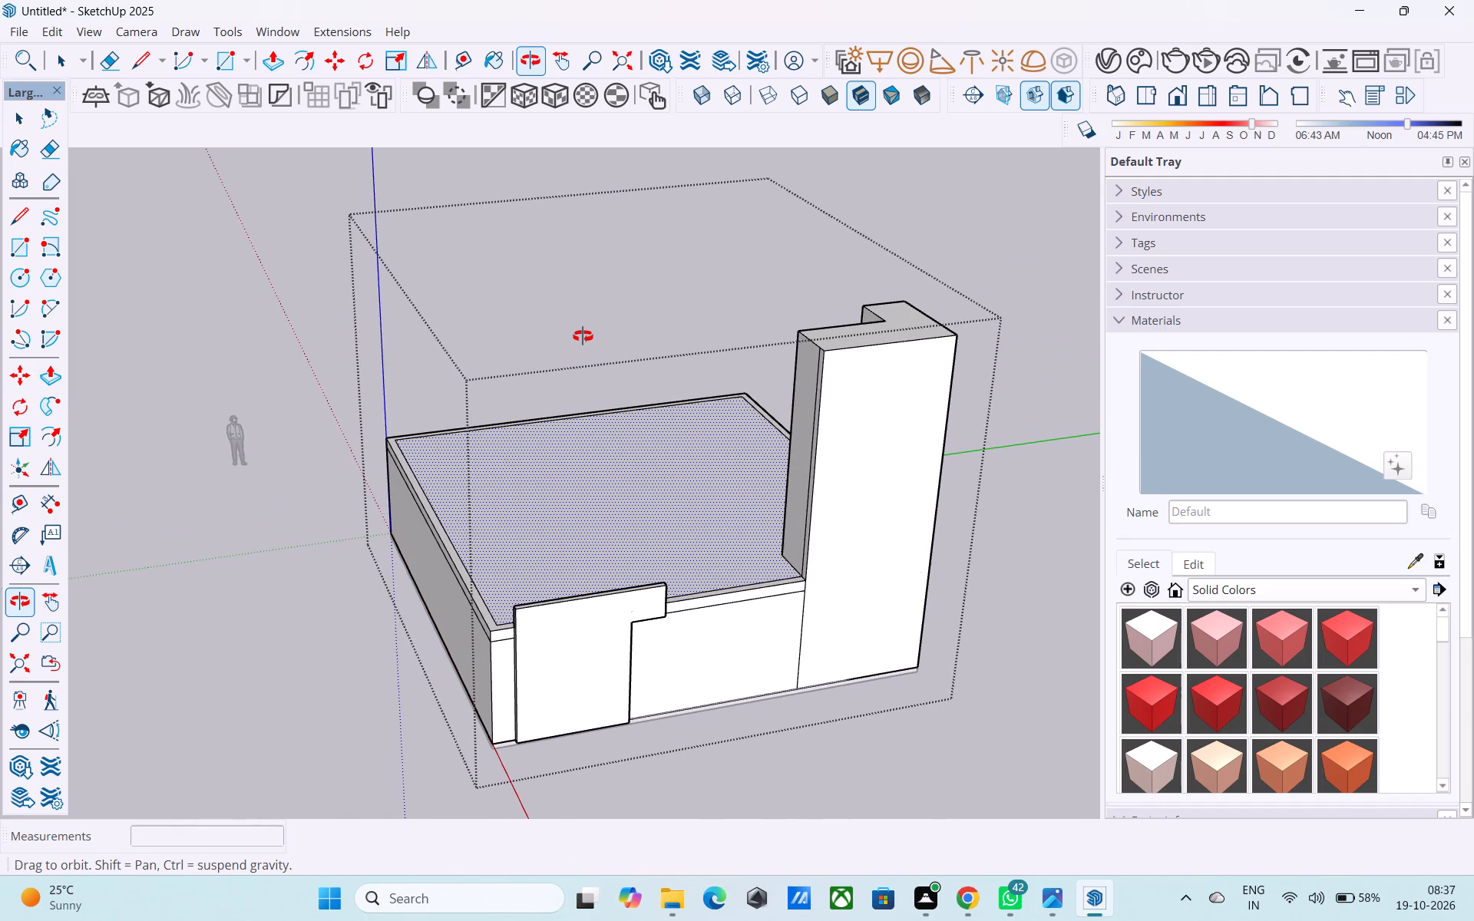
middle_drag(583, 336, 586, 330)
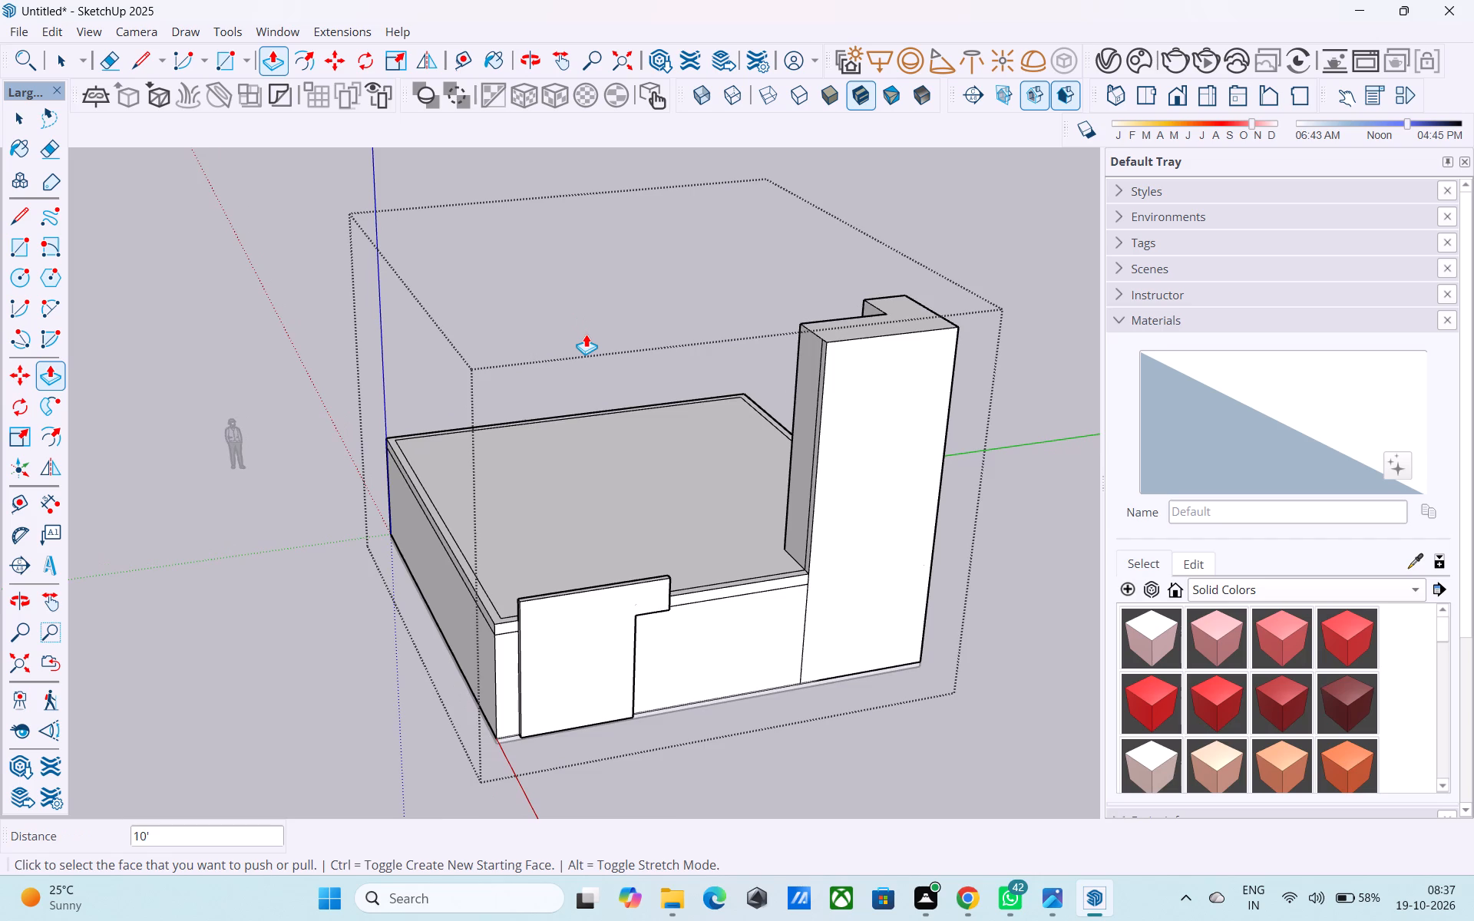
scroll(587, 334, up, 2)
middle_drag(588, 334, 603, 342)
key(space)
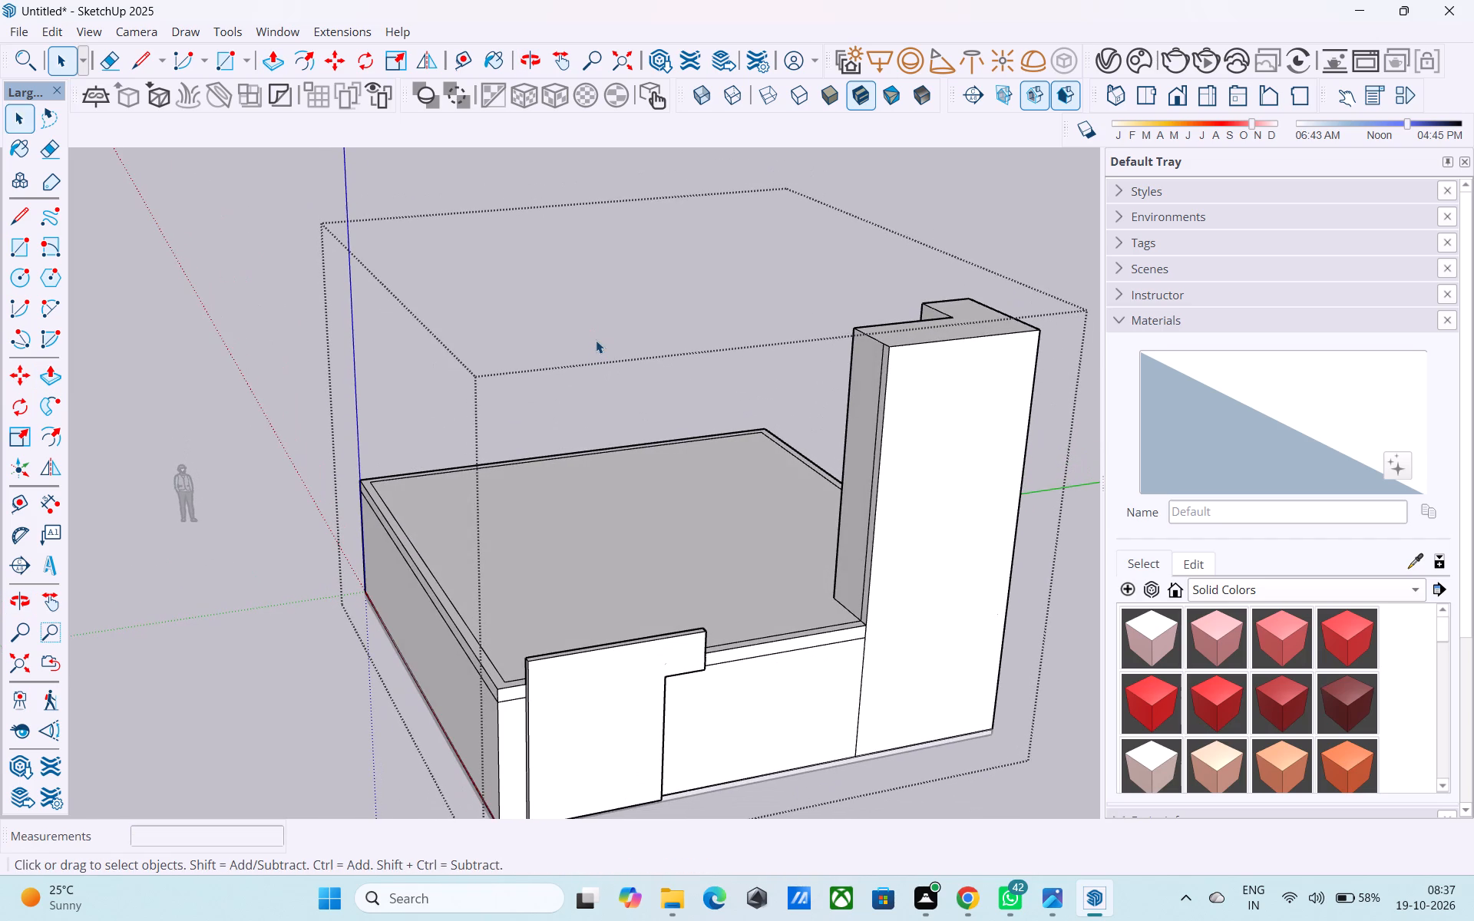
scroll(590, 389, down, 1)
middle_drag(850, 481, 885, 490)
scroll(909, 396, up, 3)
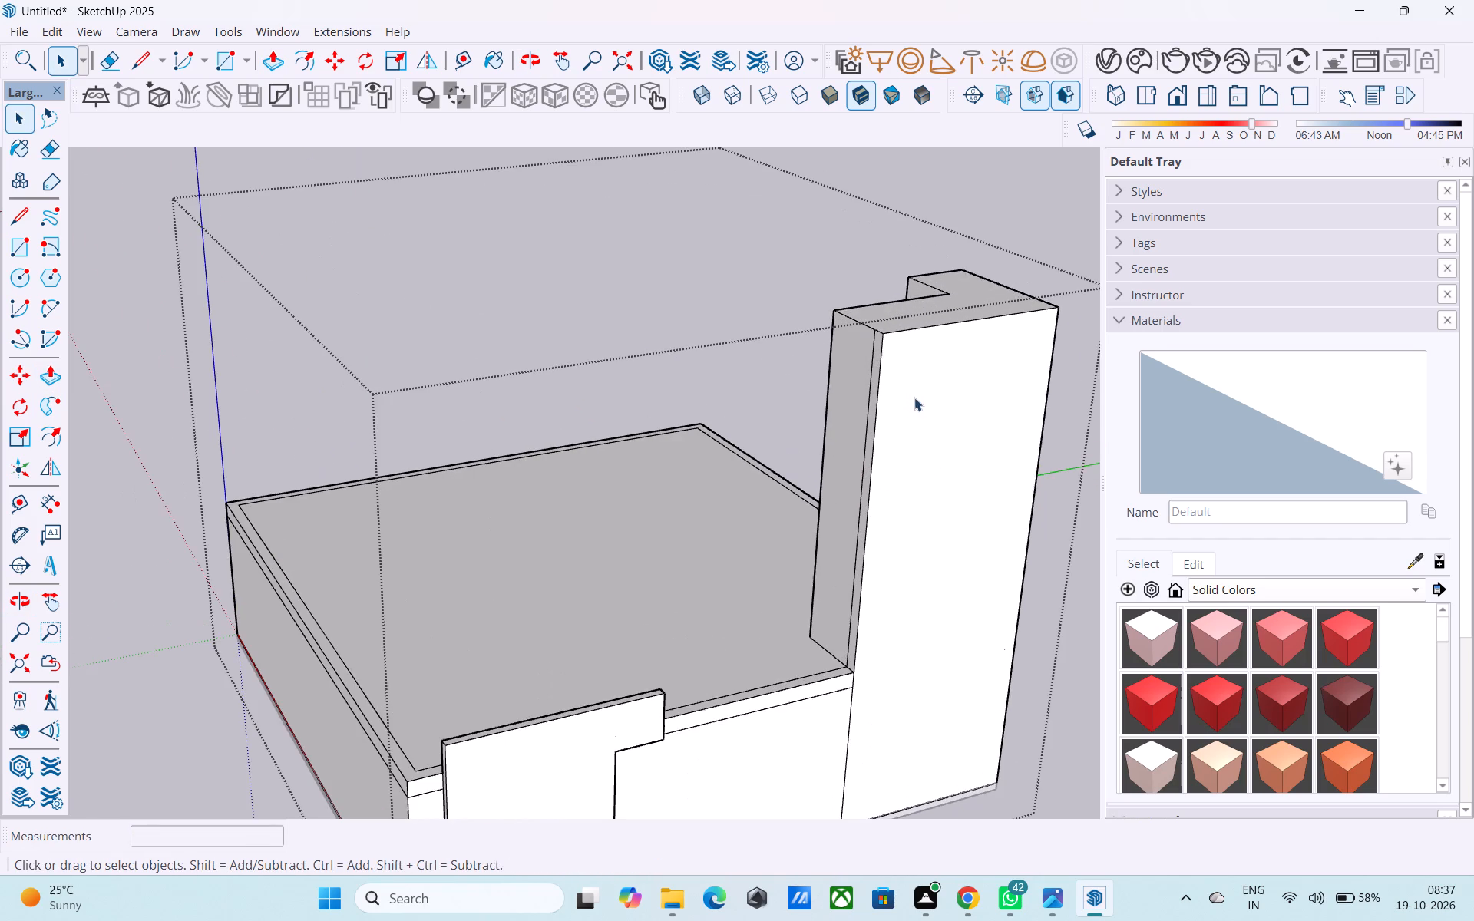
key(e)
middle_drag(907, 408, 1021, 481)
scroll(907, 408, up, 7)
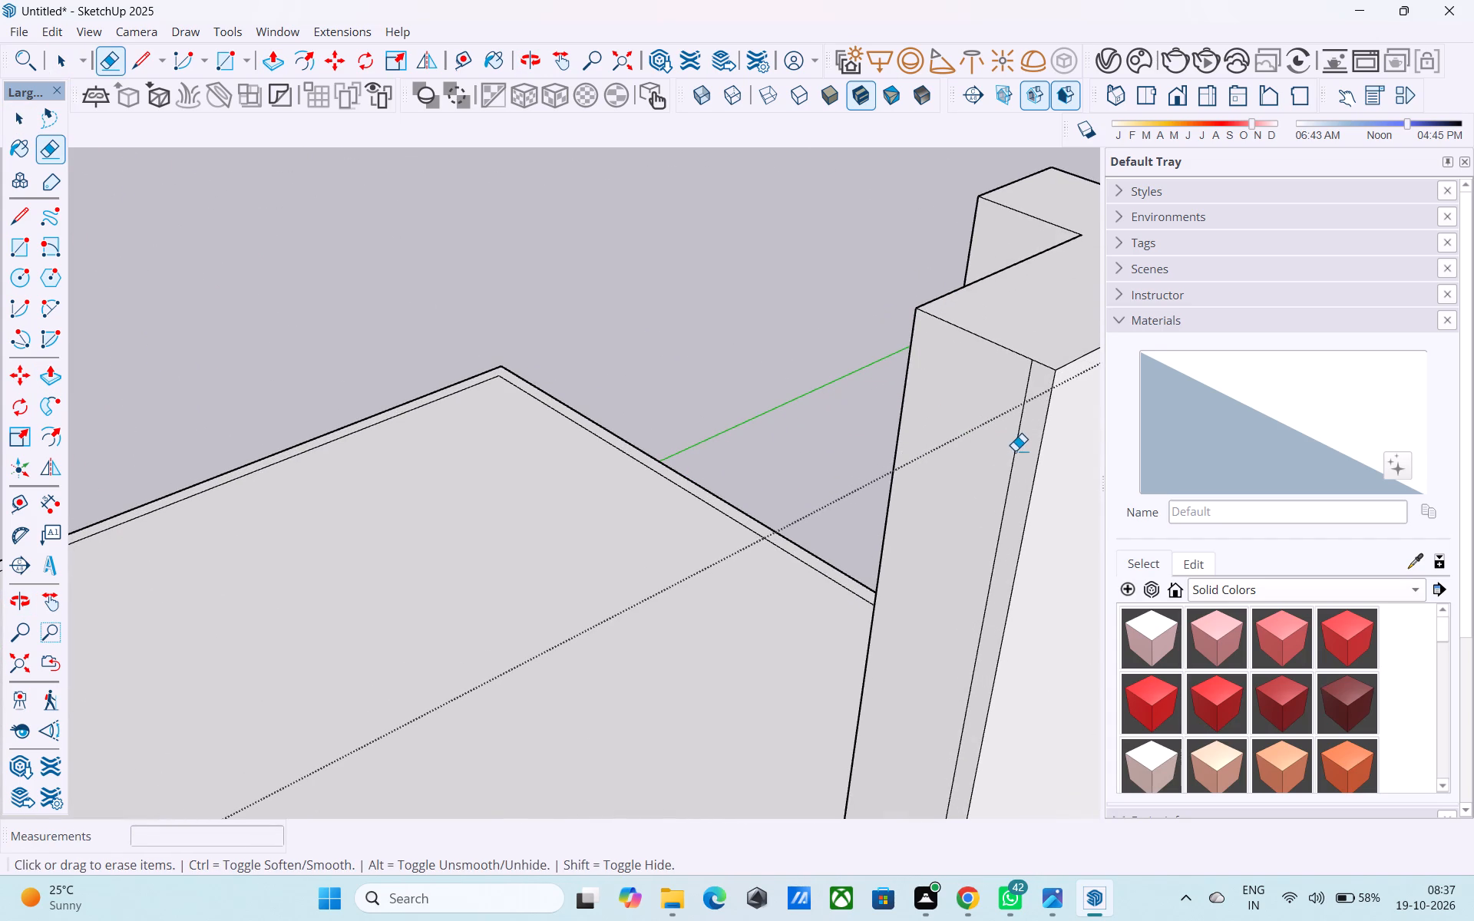
click(1015, 451)
scroll(856, 460, down, 12)
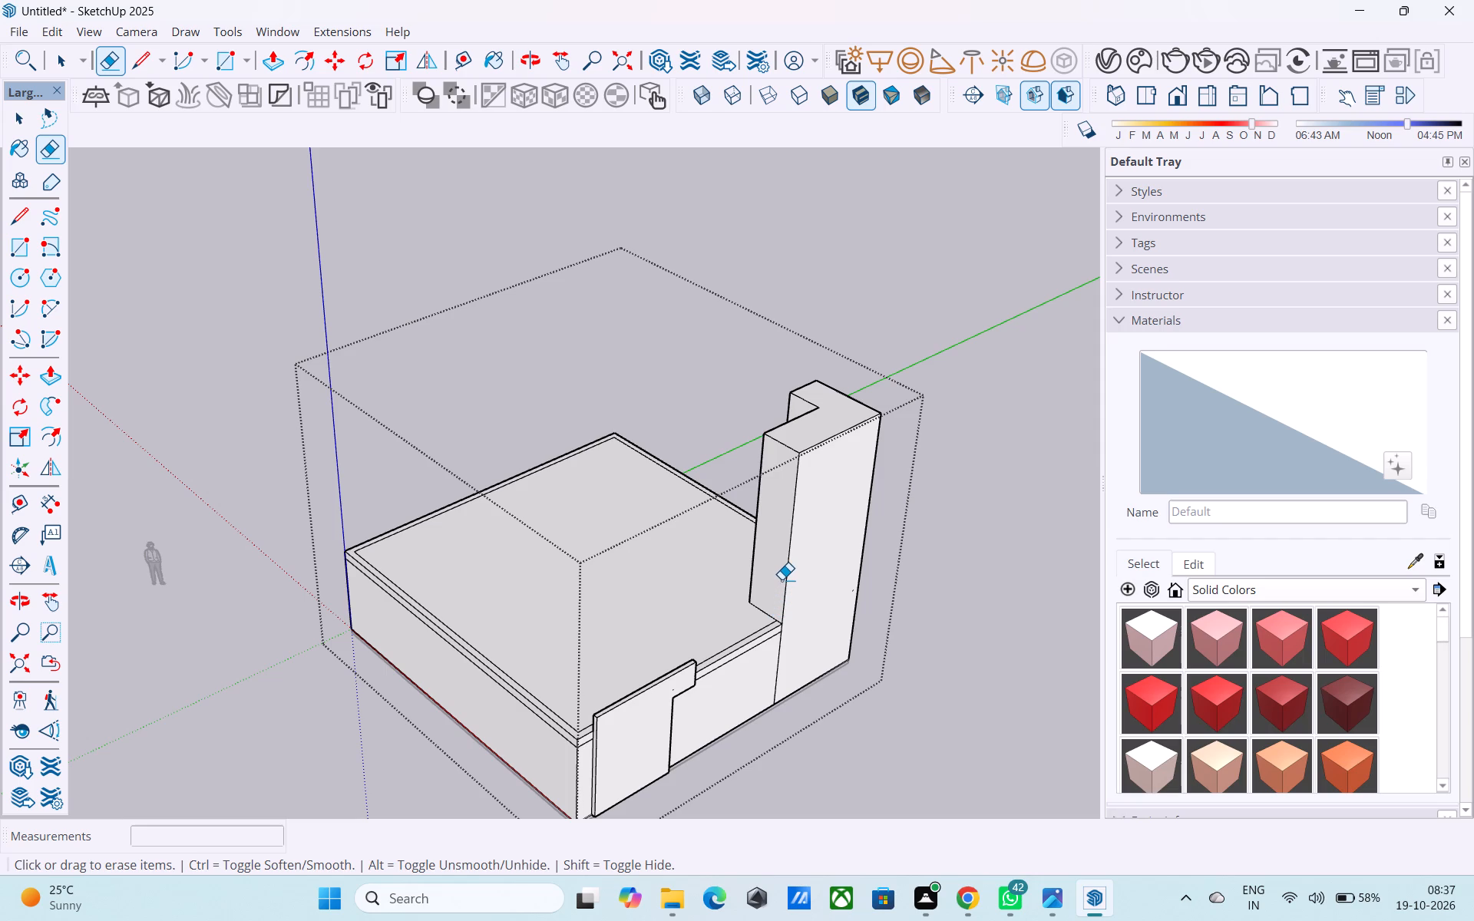
Examine the corner tower, the roof edge band and the front wall panel from several angles.
scroll(742, 665, up, 6)
scroll(703, 671, down, 1)
scroll(703, 671, up, 2)
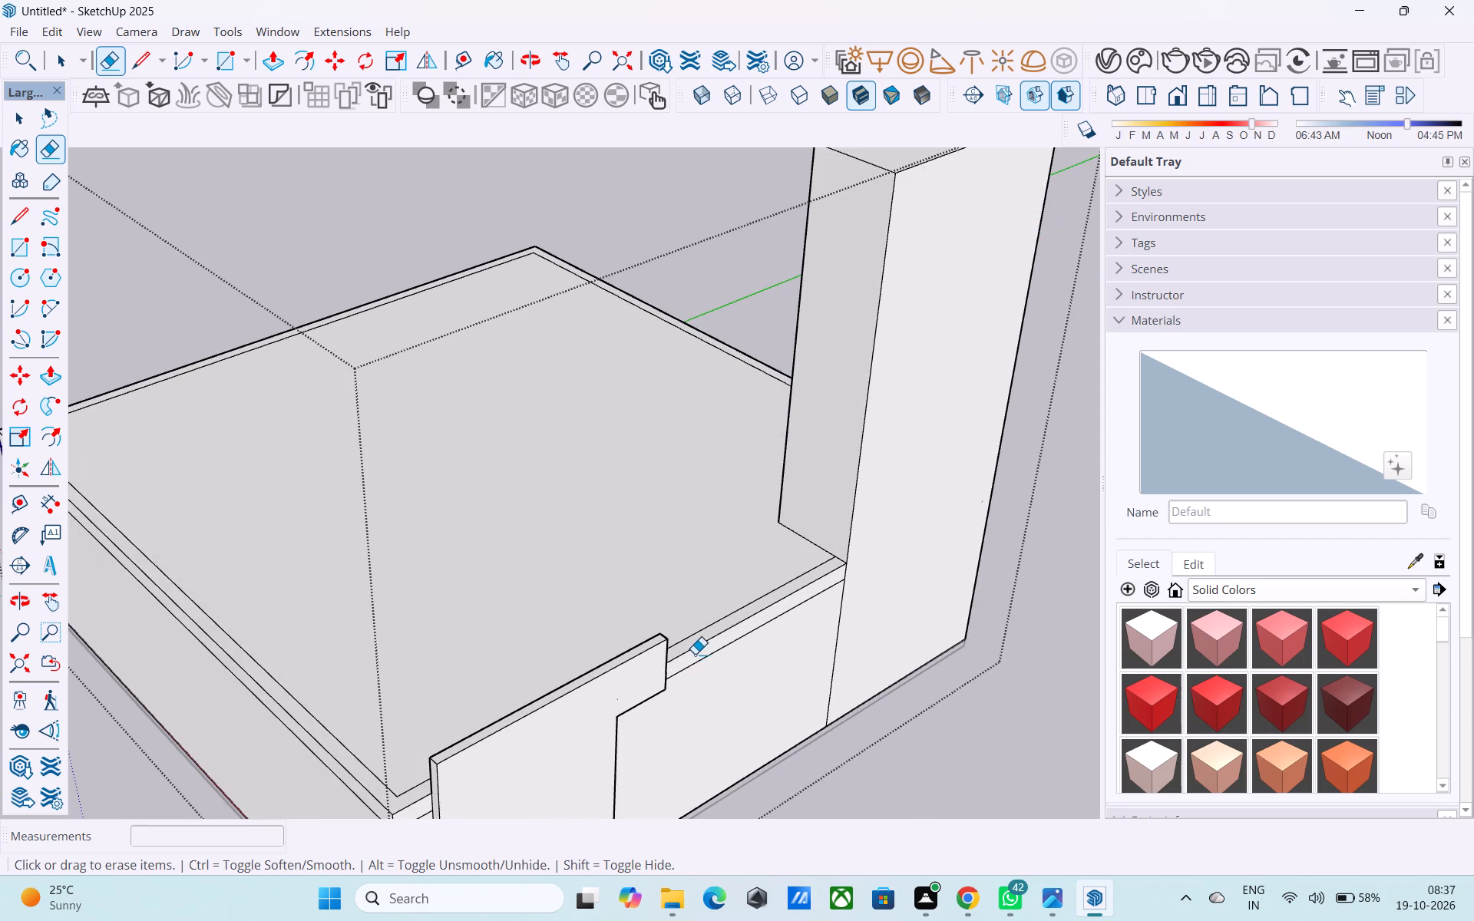
scroll(692, 648, up, 5)
scroll(689, 620, down, 6)
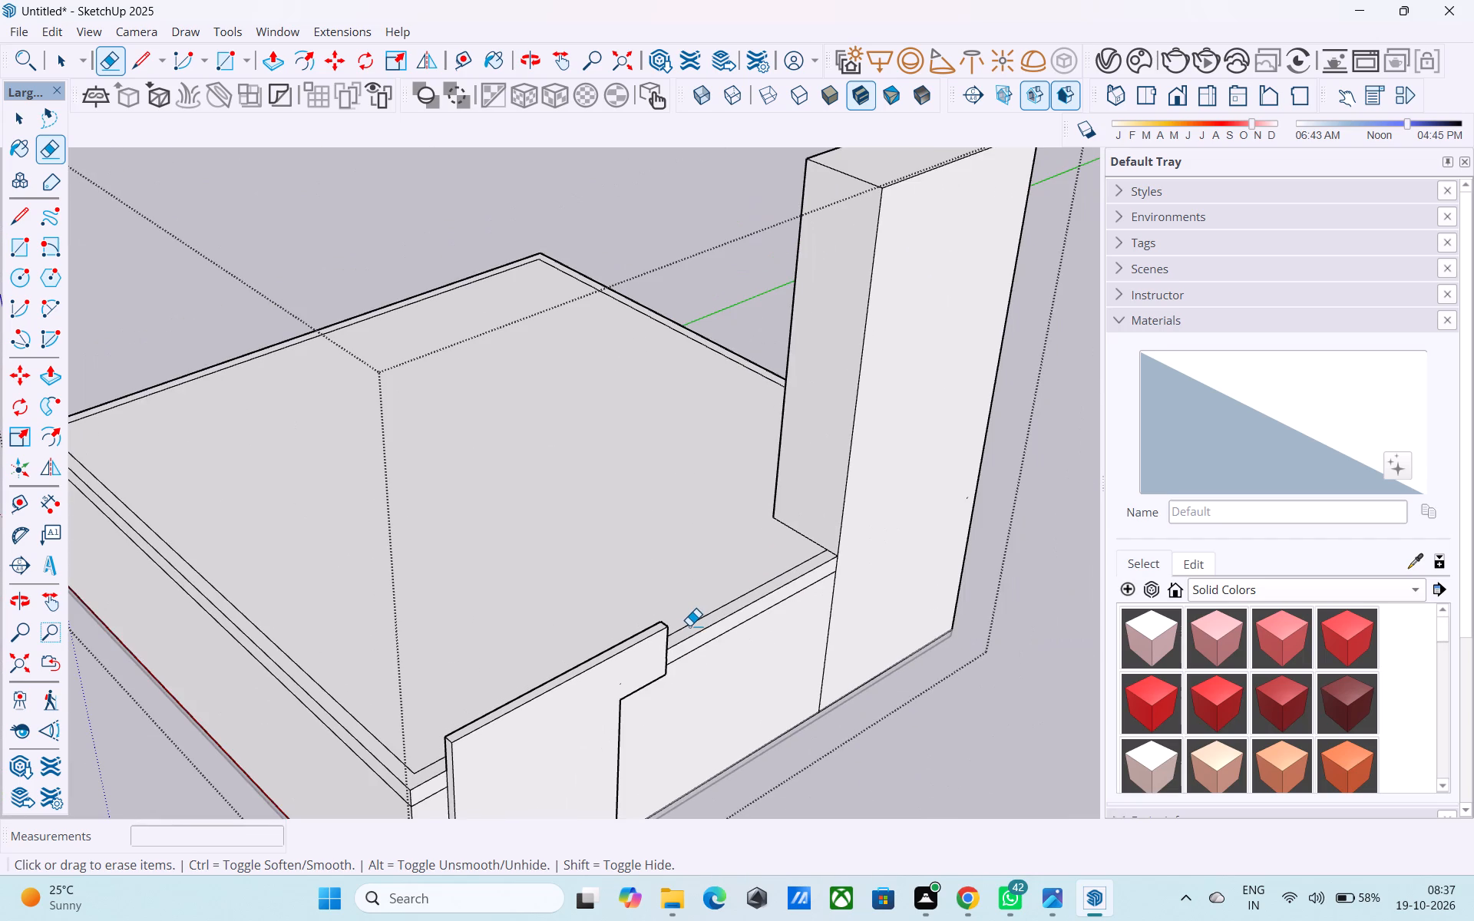
scroll(686, 637, down, 5)
scroll(523, 702, down, 3)
middle_drag(514, 707, 804, 659)
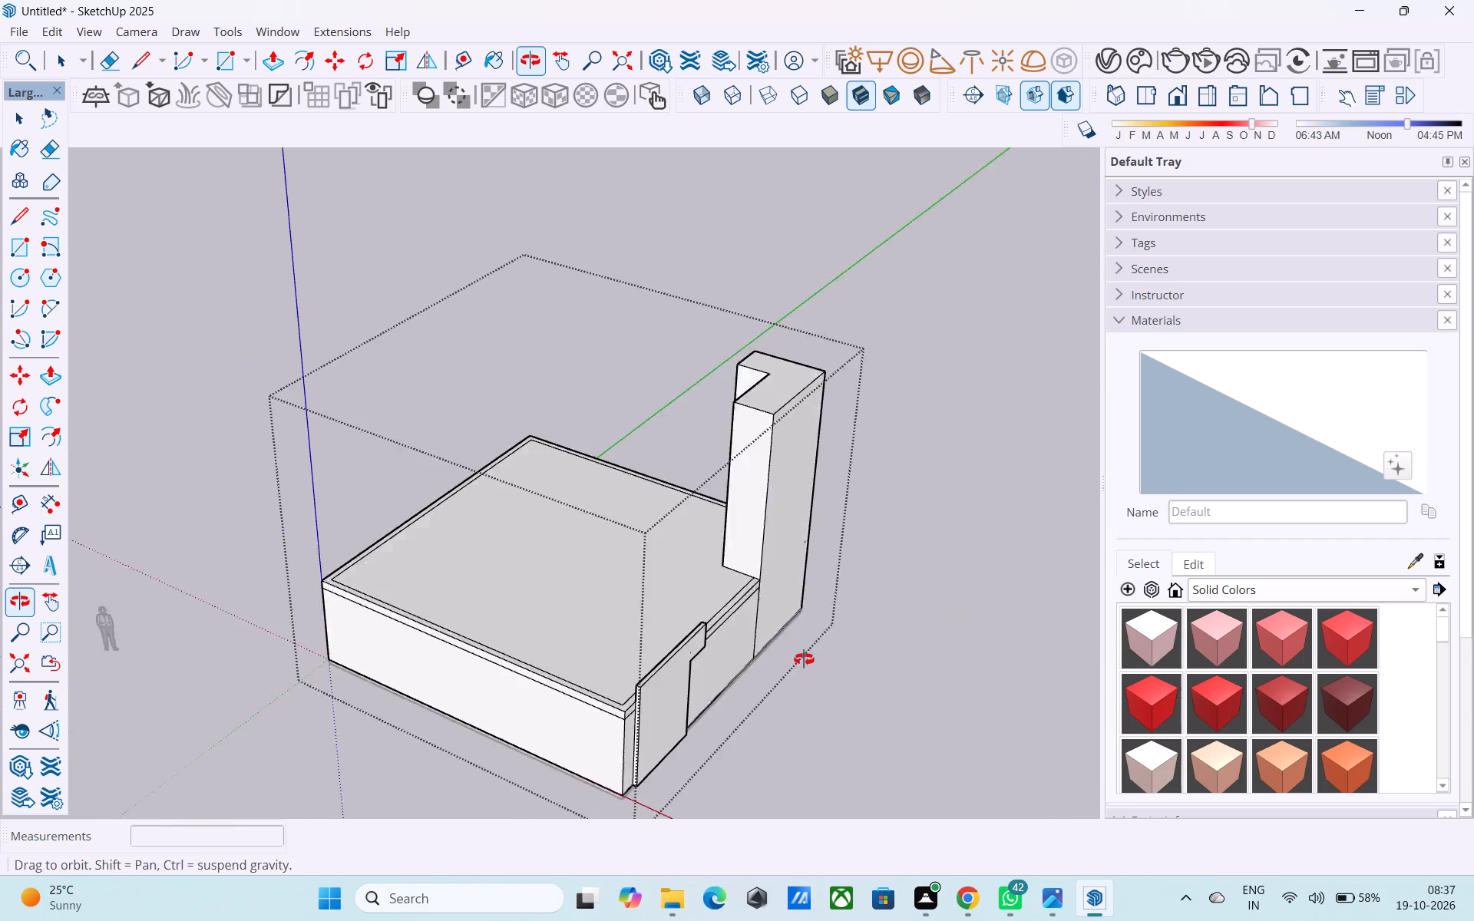
middle_drag(804, 659, 808, 658)
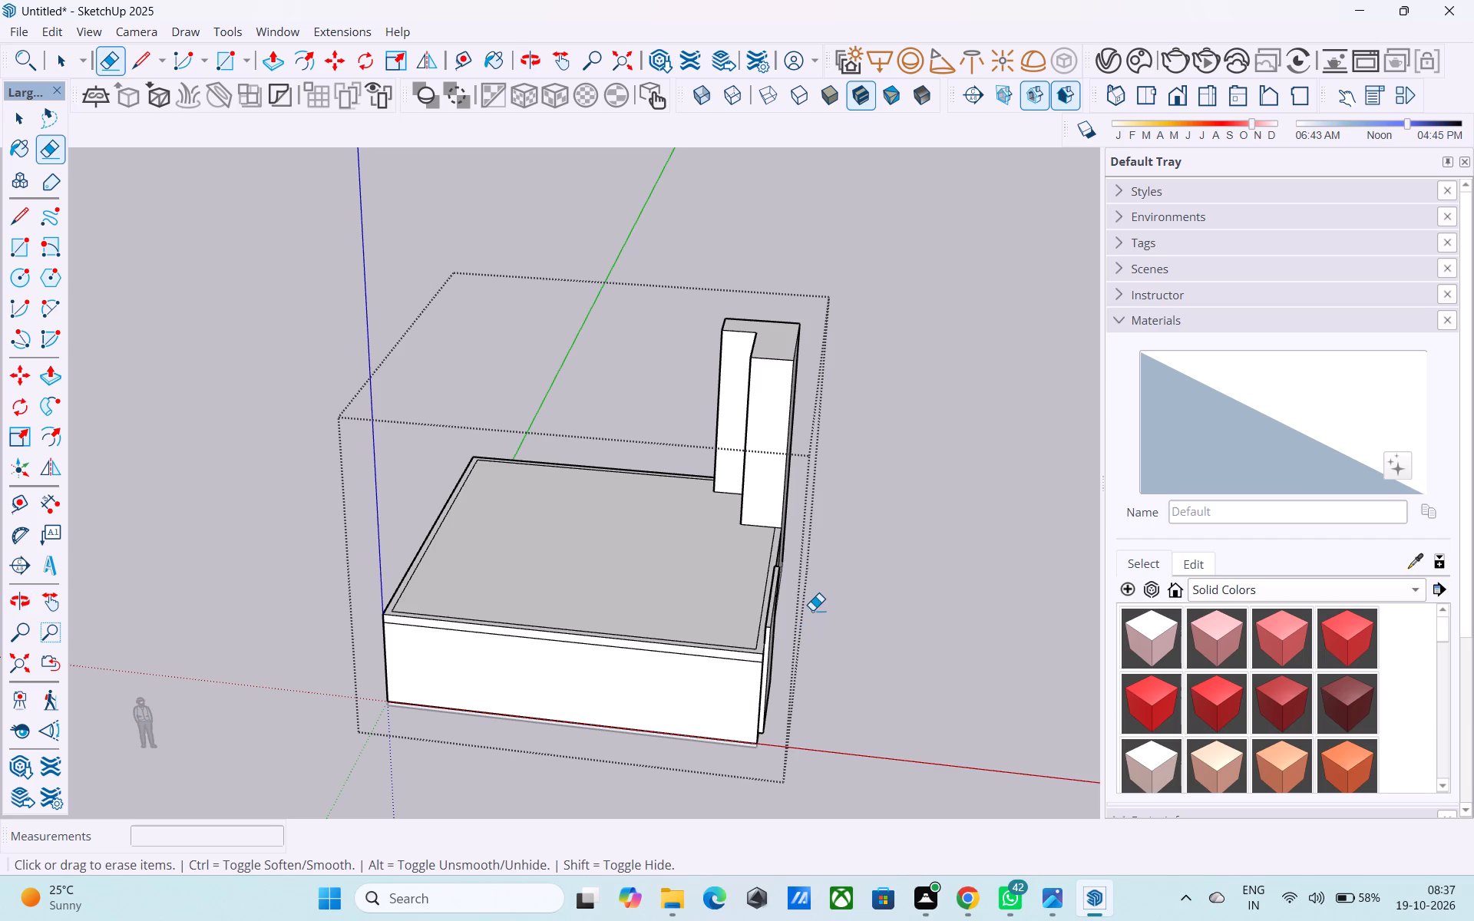
middle_drag(812, 610, 781, 612)
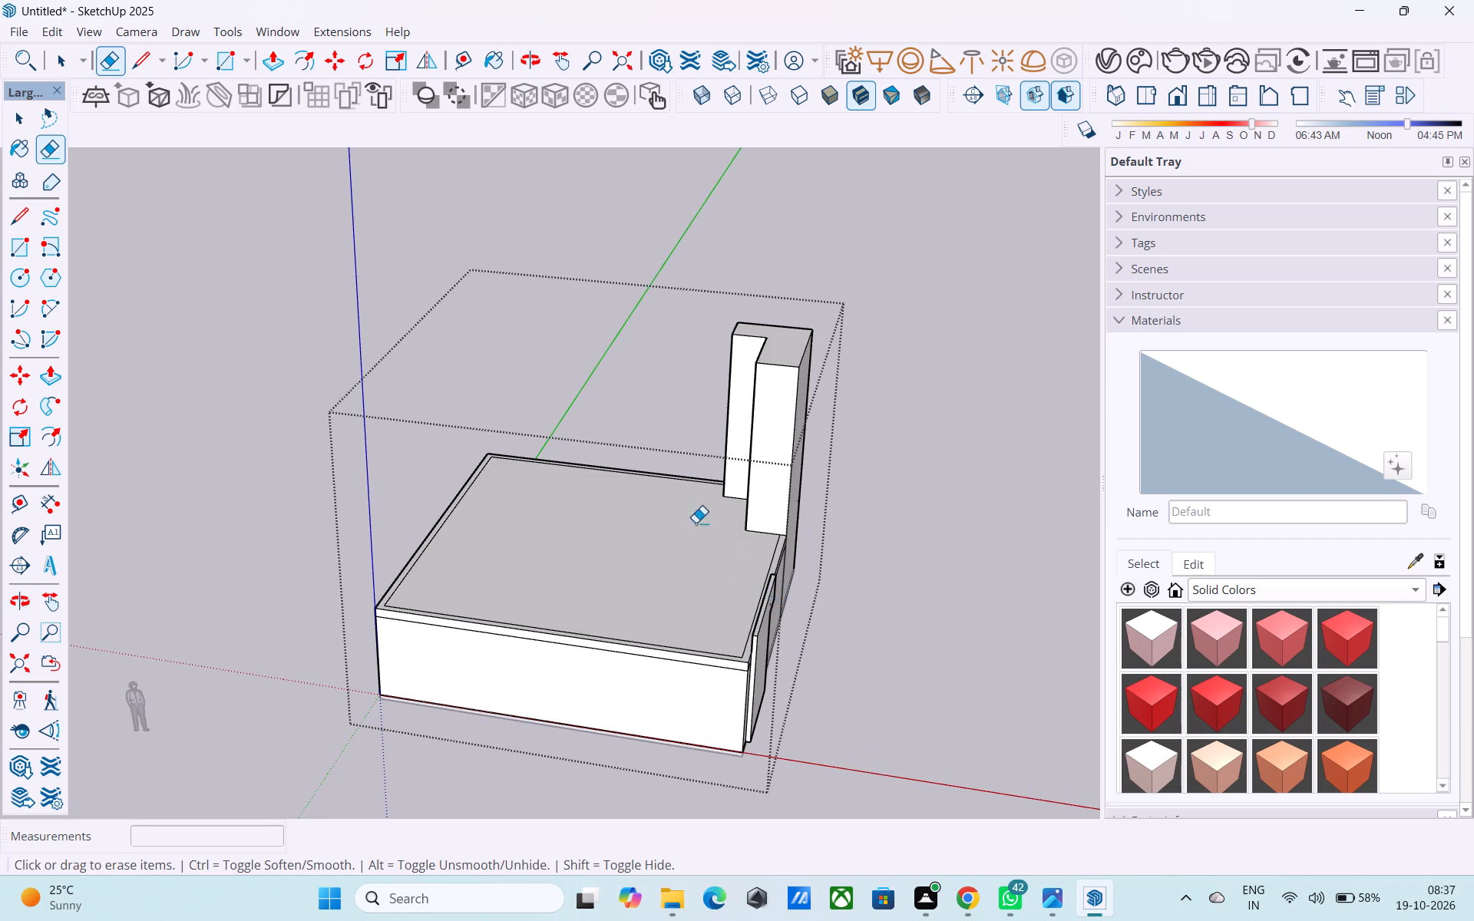
middle_drag(641, 447, 533, 419)
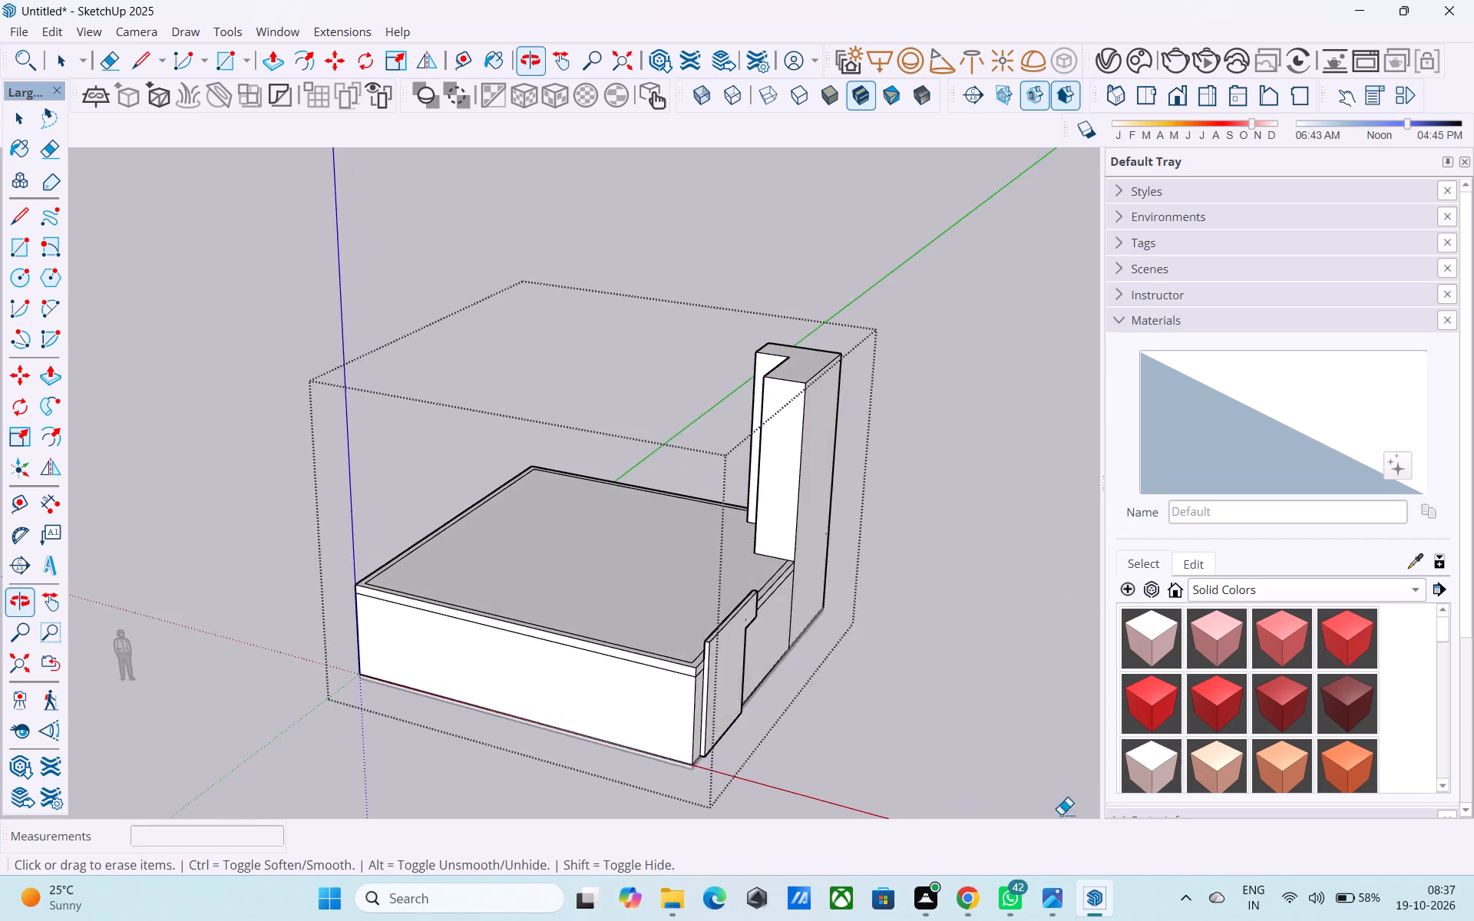
middle_drag(1033, 786, 713, 661)
scroll(605, 656, up, 11)
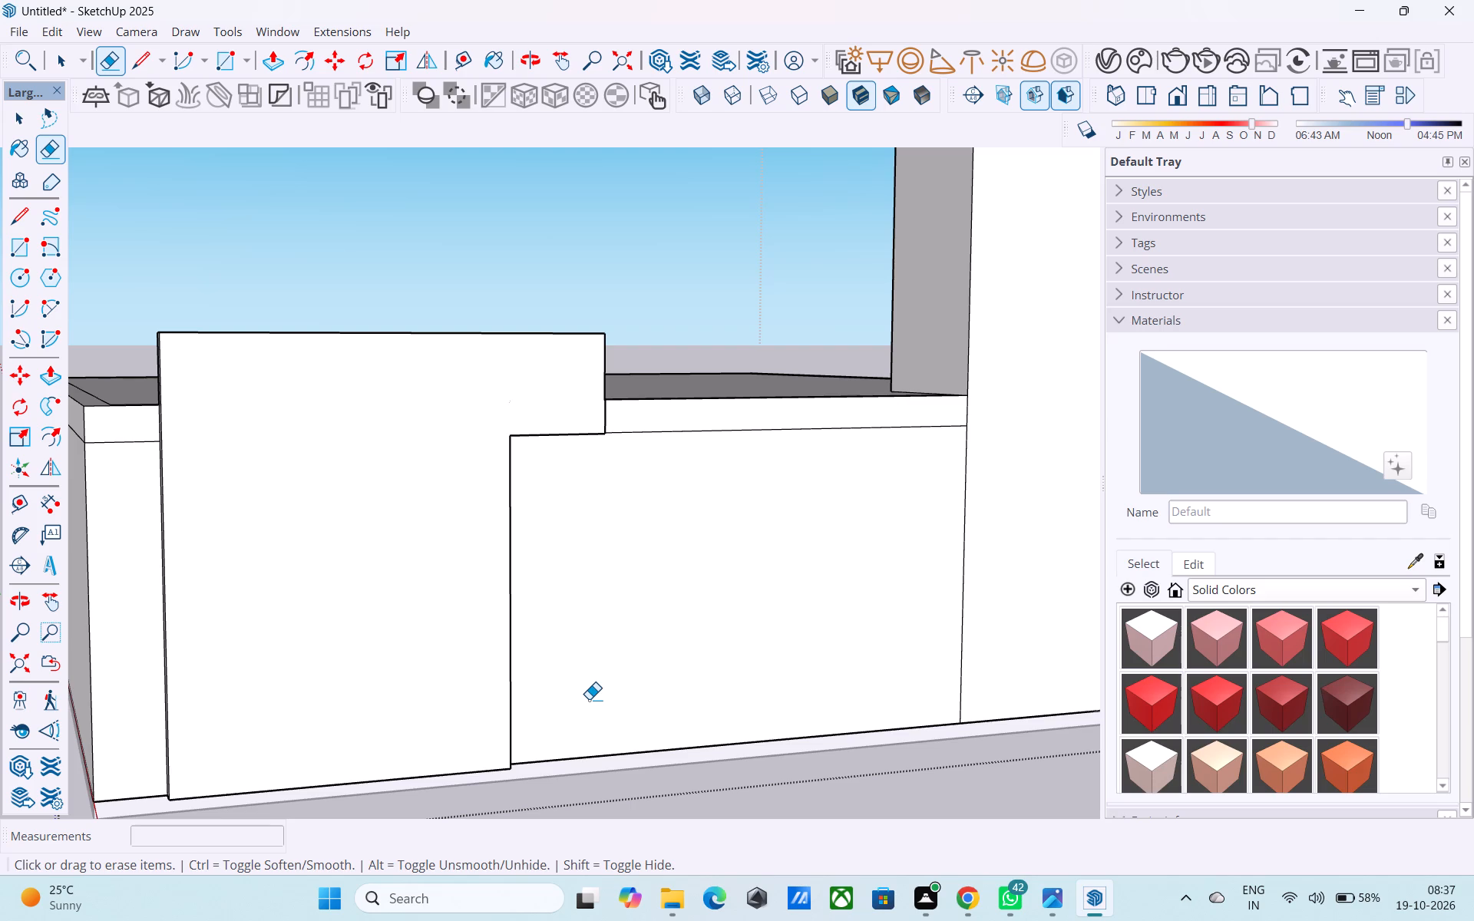
click(128, 46)
scroll(309, 182, down, 3)
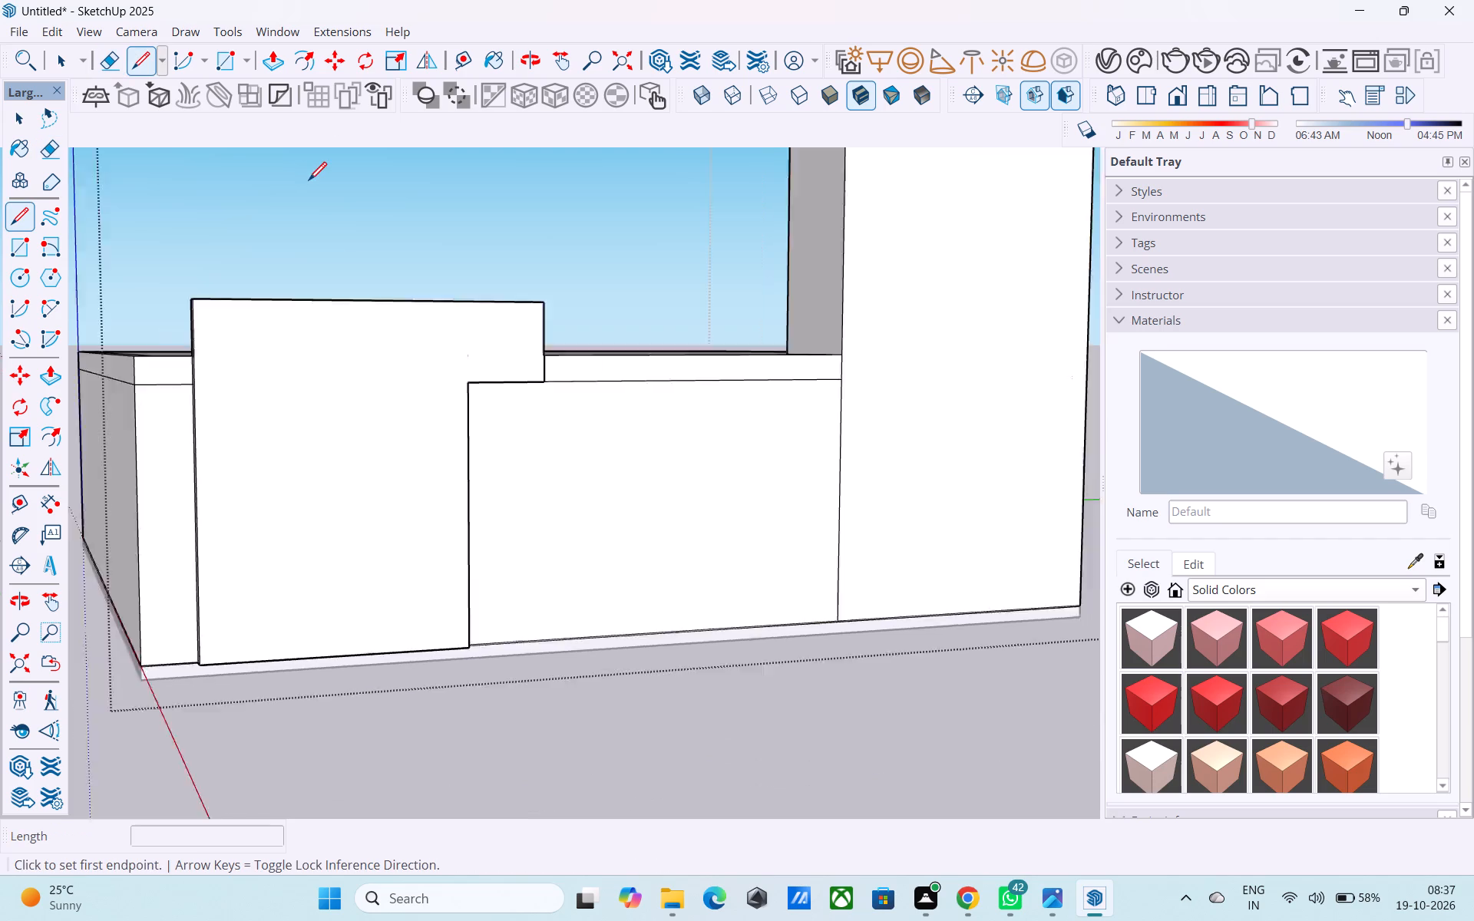
scroll(309, 182, down, 2)
middle_drag(333, 217, 289, 227)
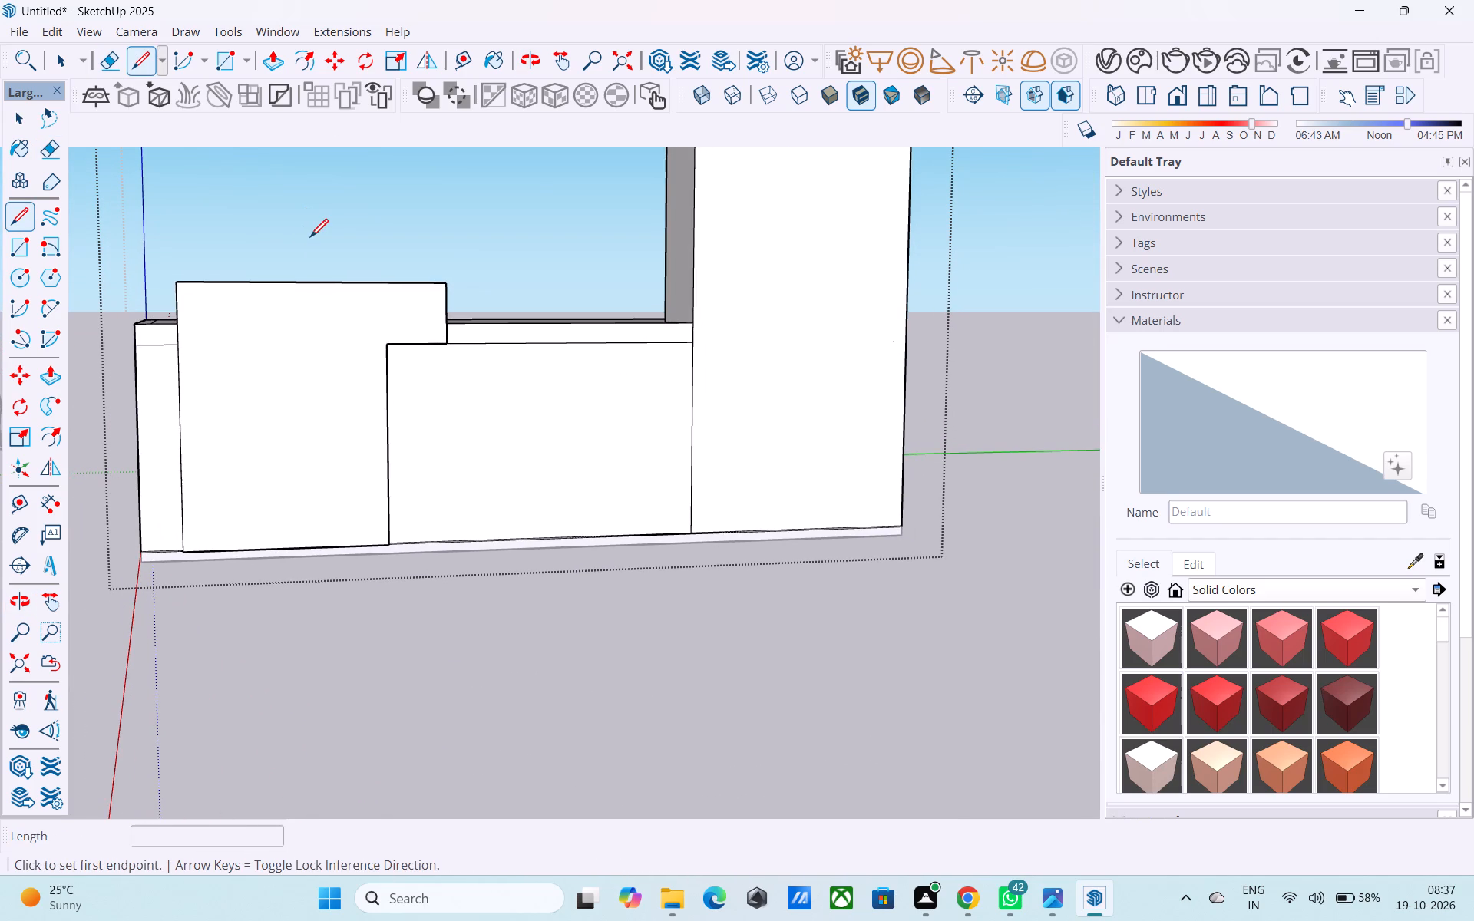
click(451, 55)
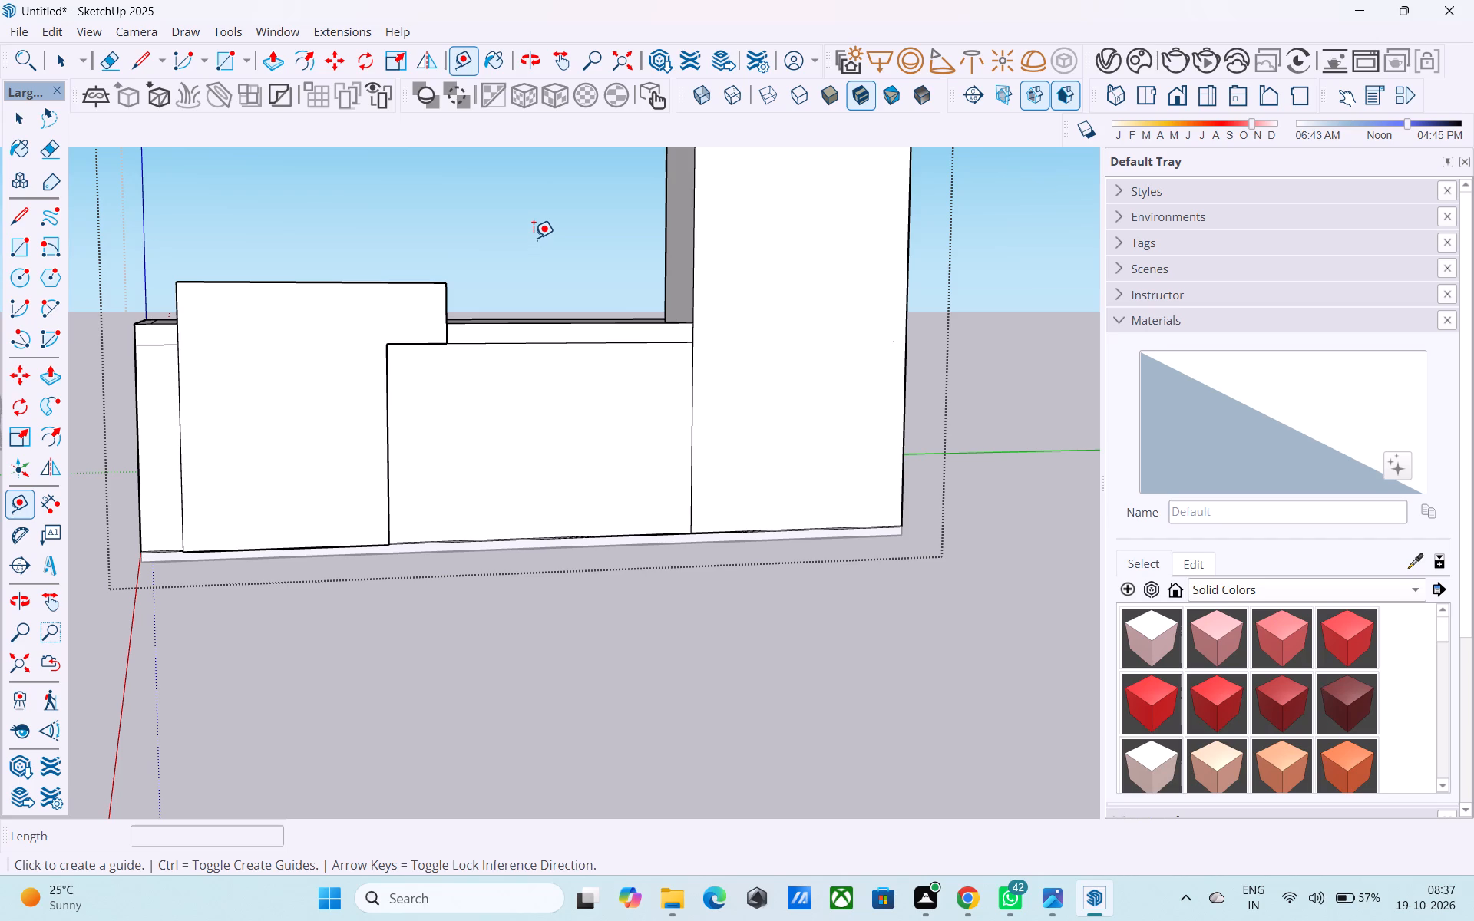
middle_drag(594, 381, 738, 506)
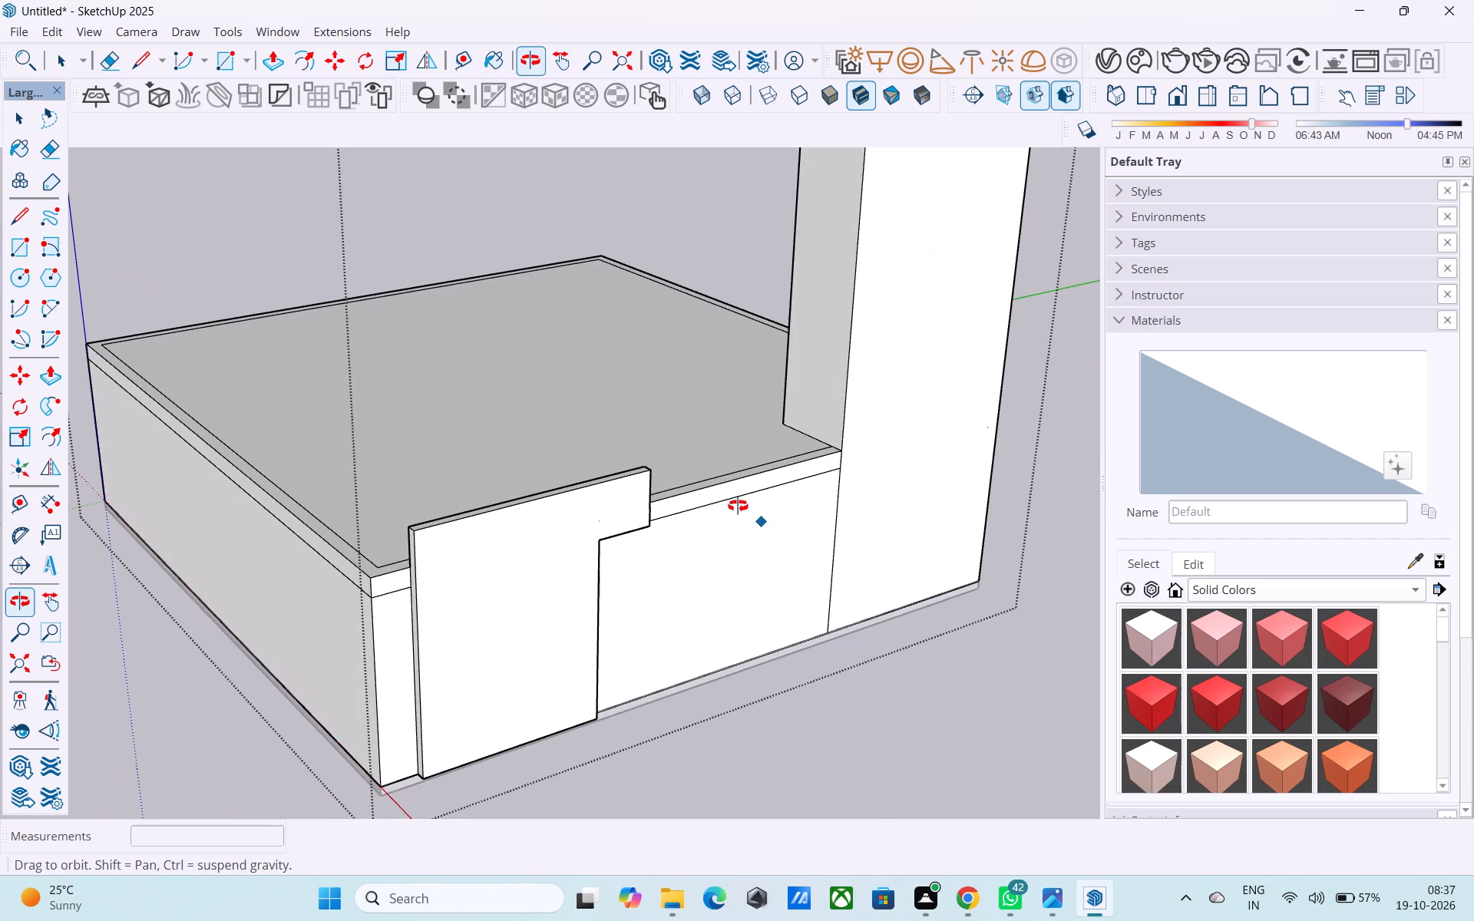
middle_drag(738, 506, 722, 507)
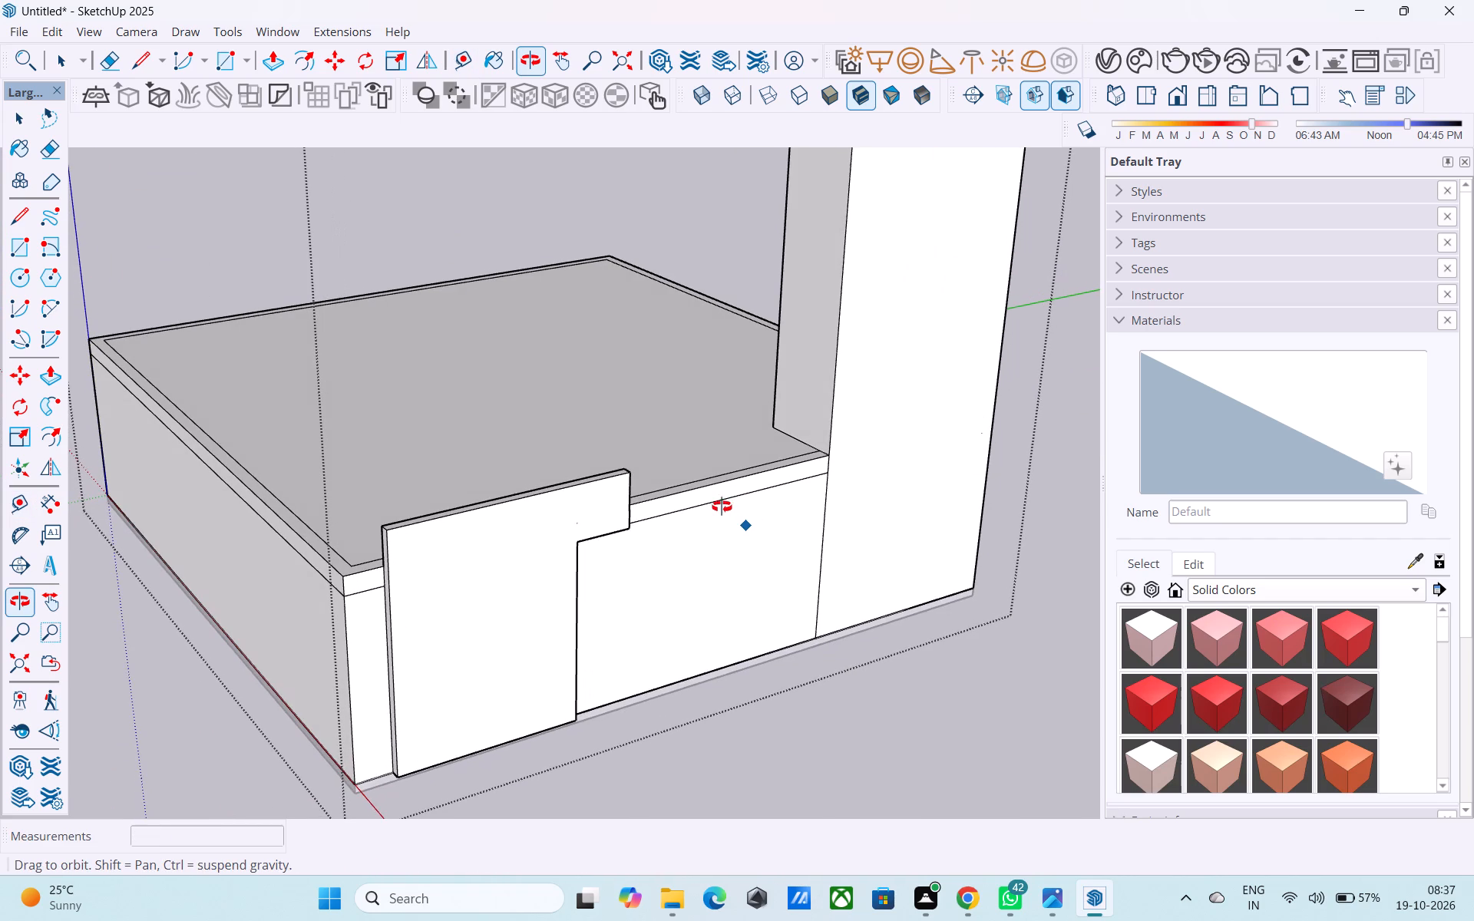
middle_drag(722, 507, 720, 504)
middle_drag(659, 496, 730, 567)
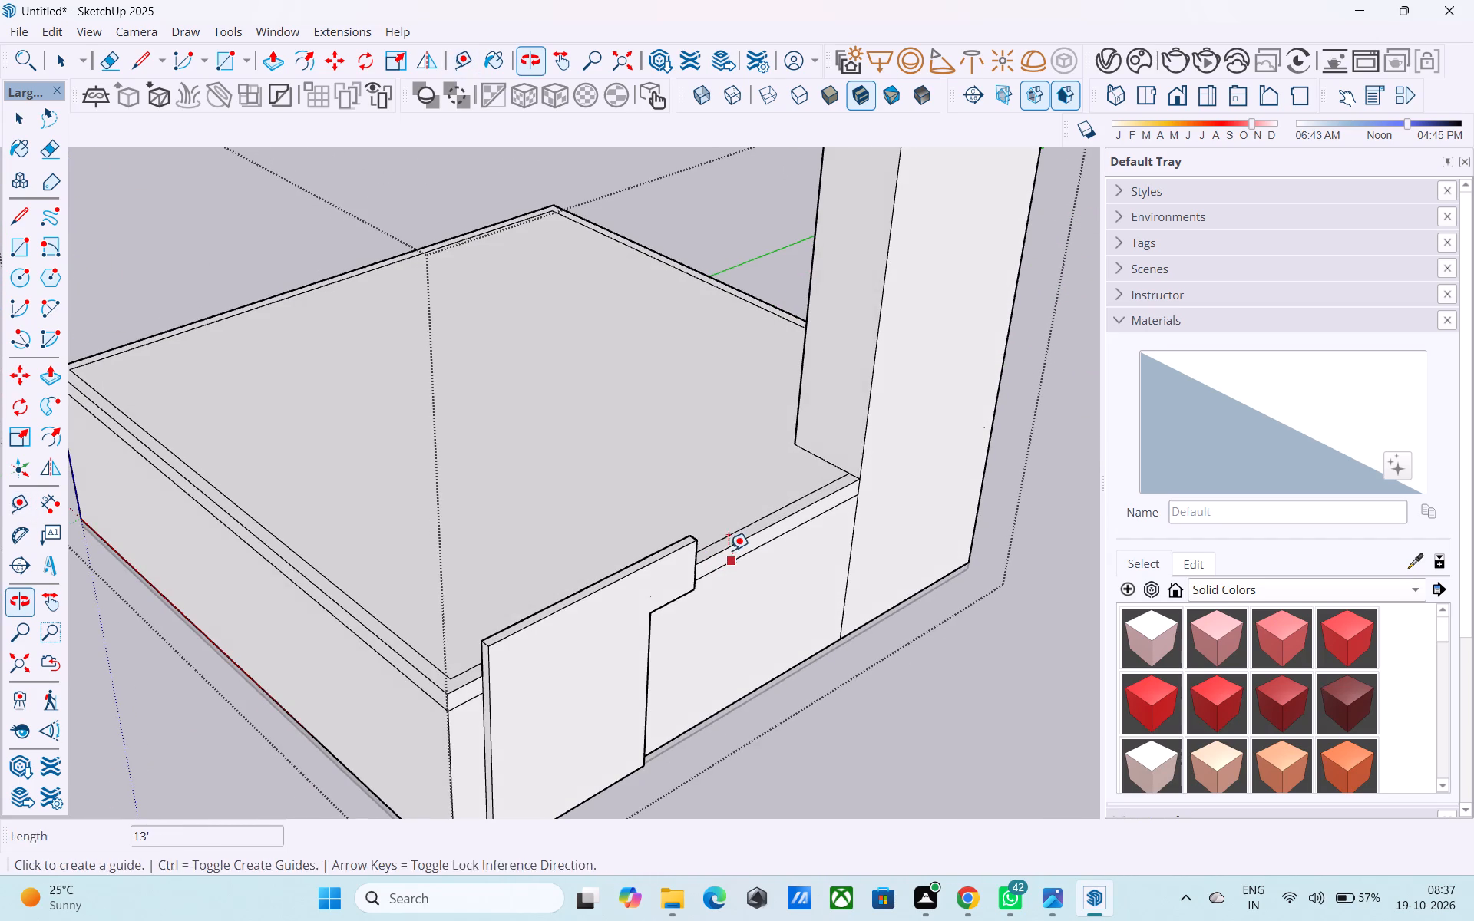
Copy the inner roof band line between the front panel and the tower 4' inward to the tower's inner corner.
key(space)
click(722, 539)
key(m)
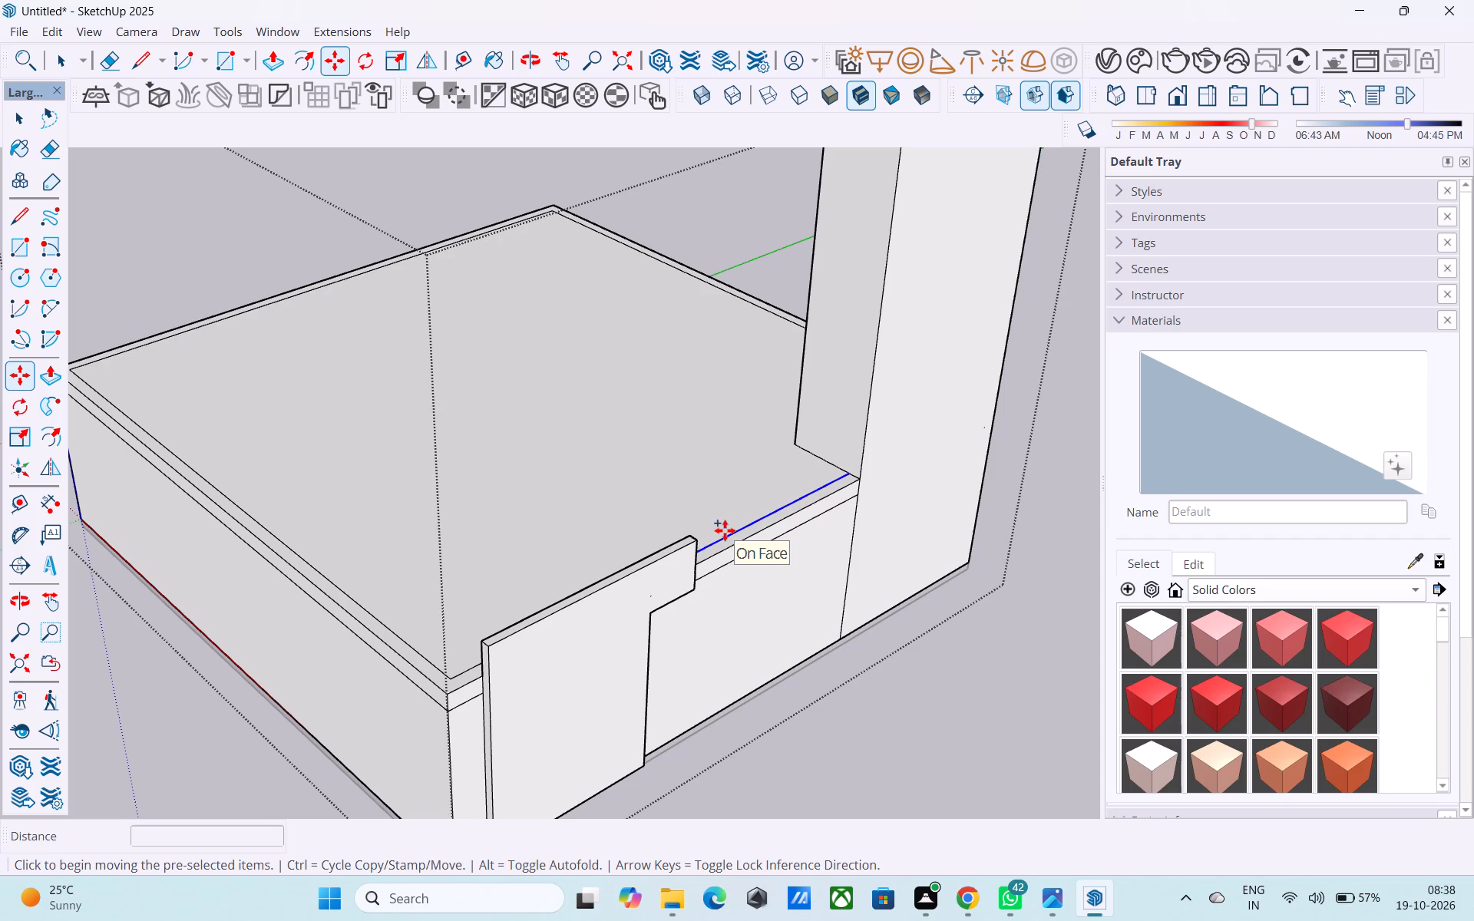
middle_drag(752, 484, 813, 520)
scroll(884, 491, up, 5)
click(864, 460)
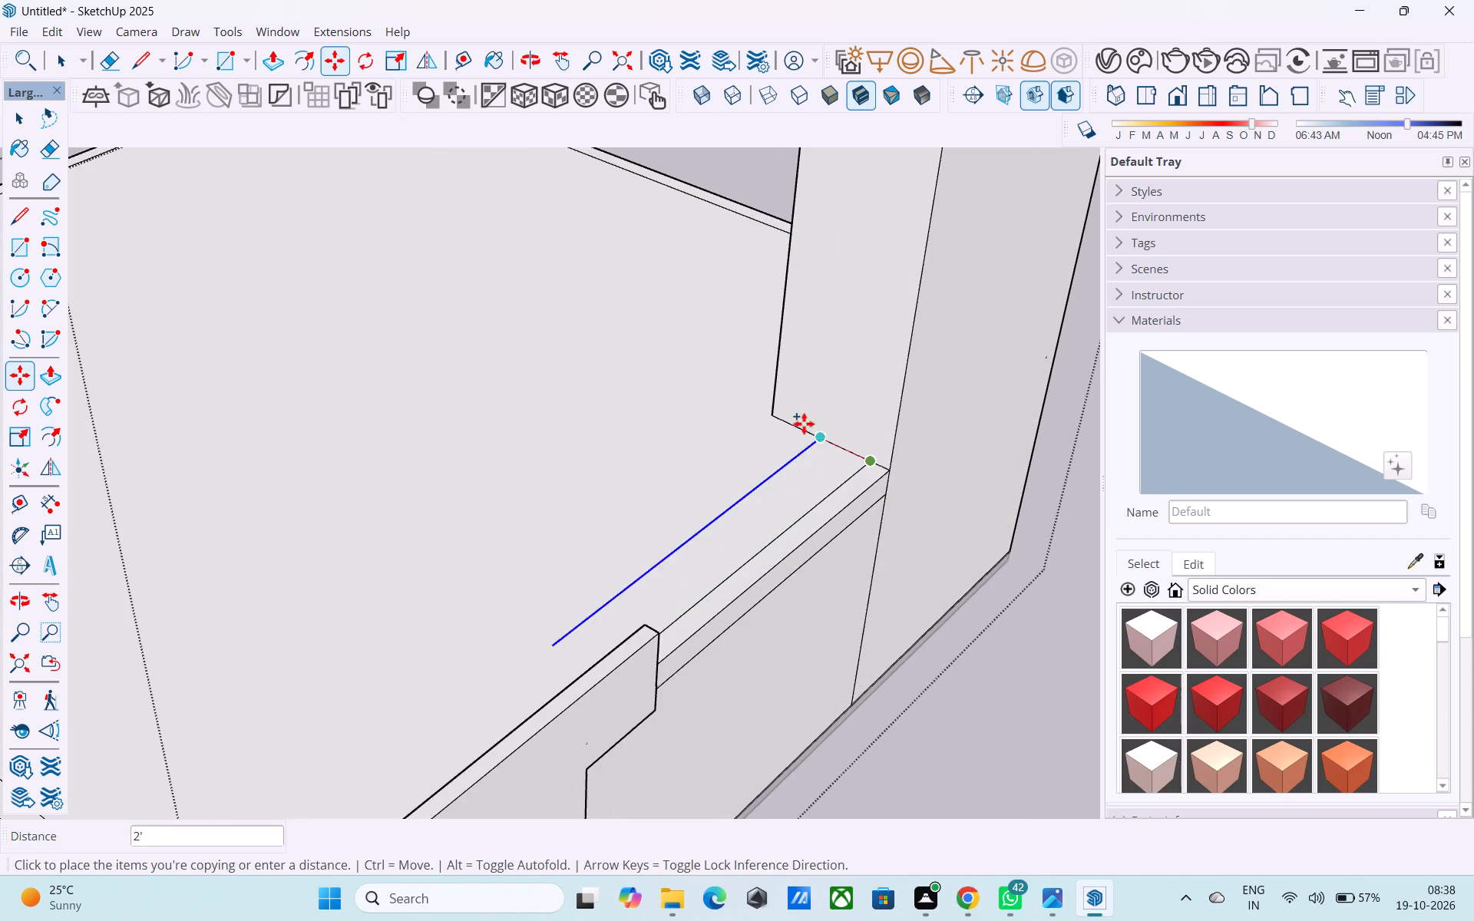
text(4')
key(Return)
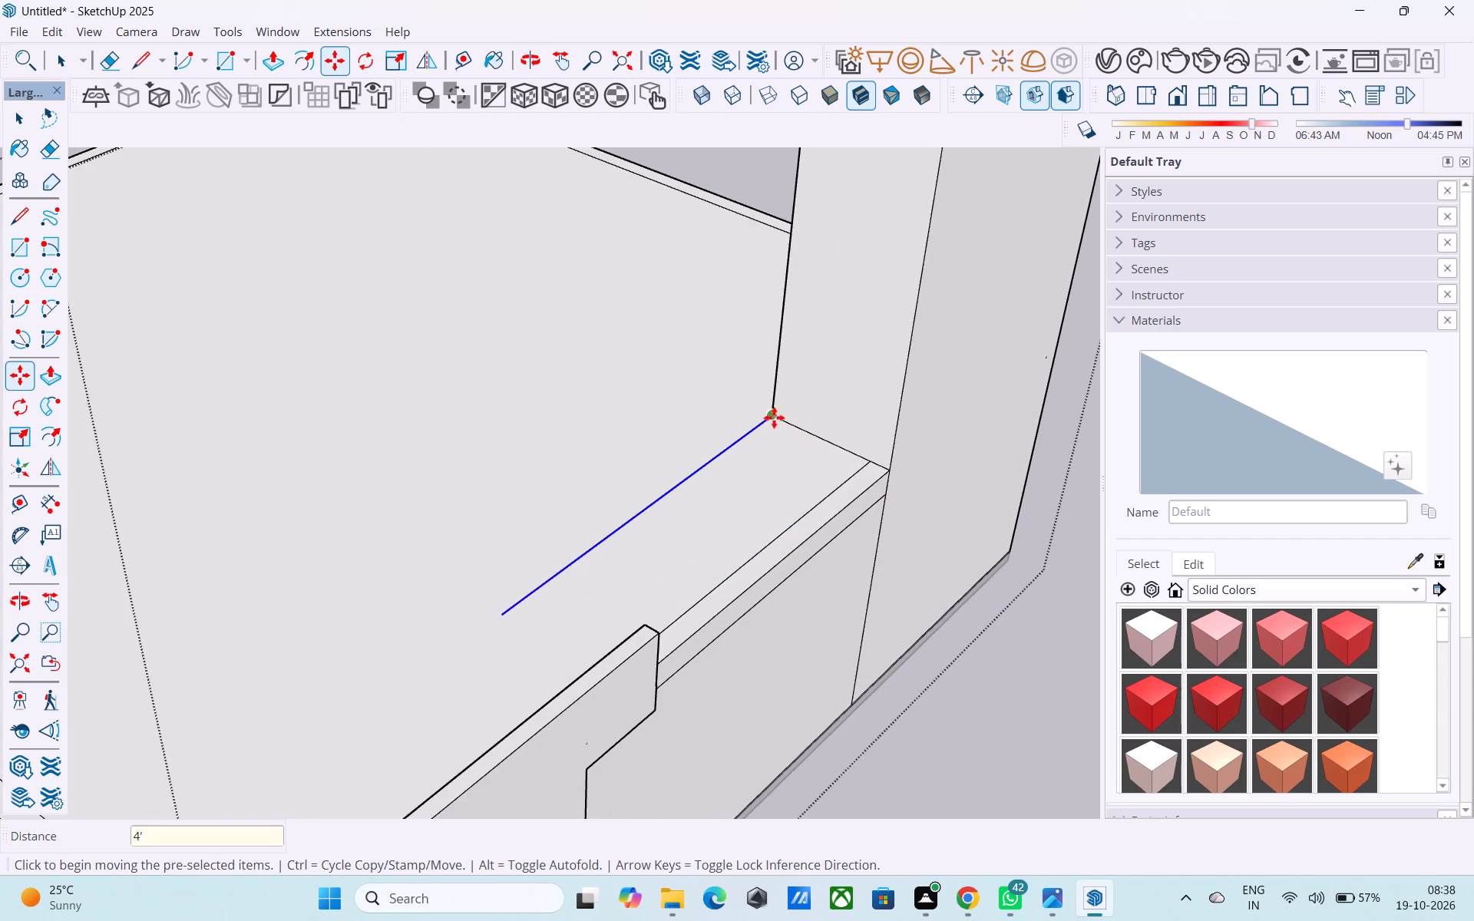
key(space)
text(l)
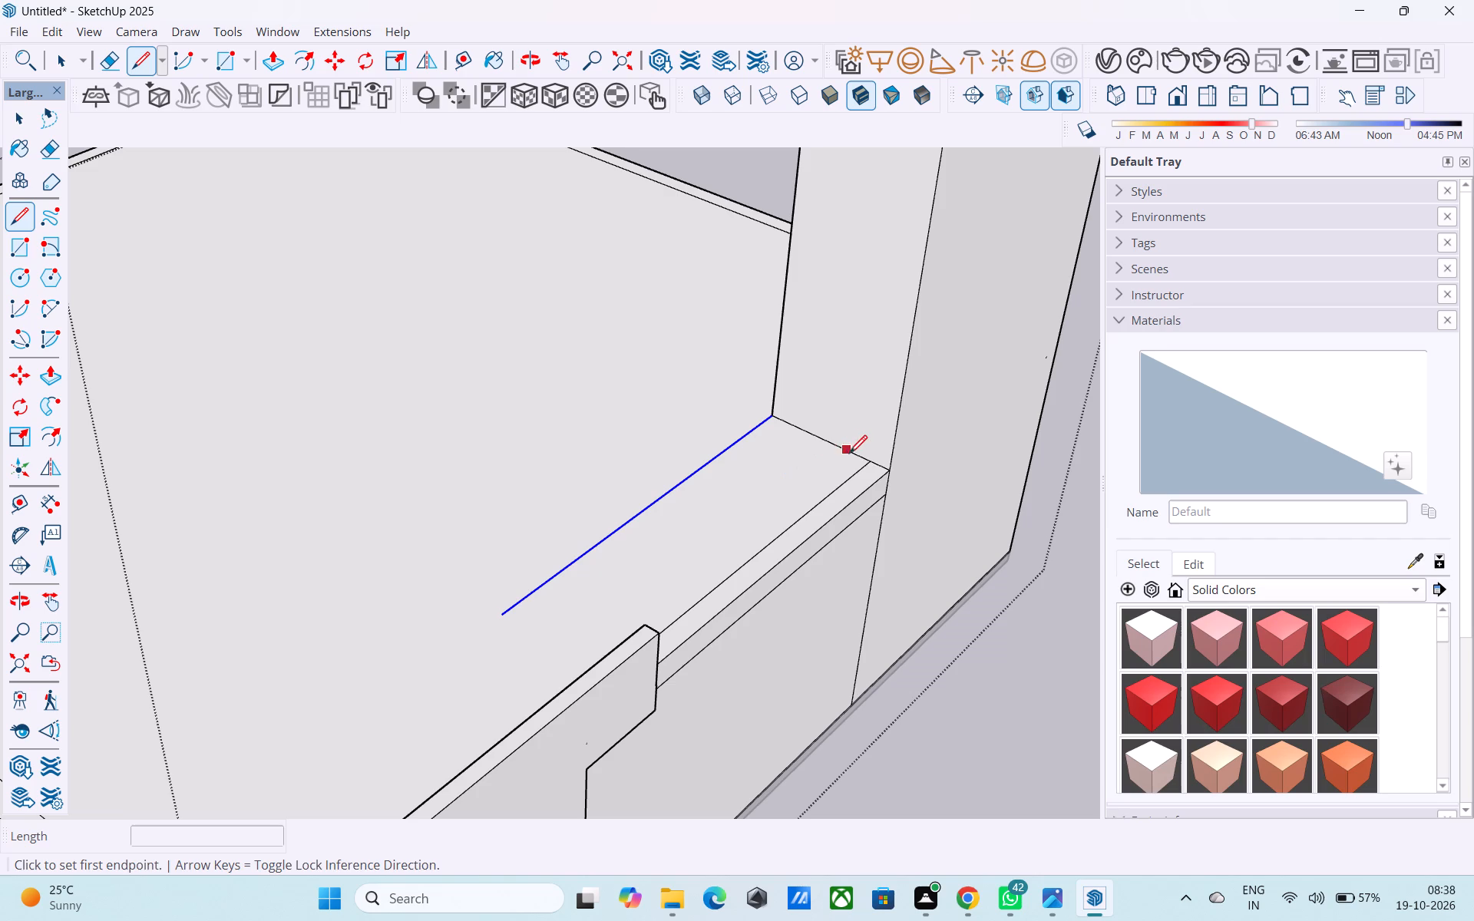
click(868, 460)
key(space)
Push/Pull the upper end face of the front panel by about 3/16" until it is flush with the face below.
scroll(768, 424, down, 6)
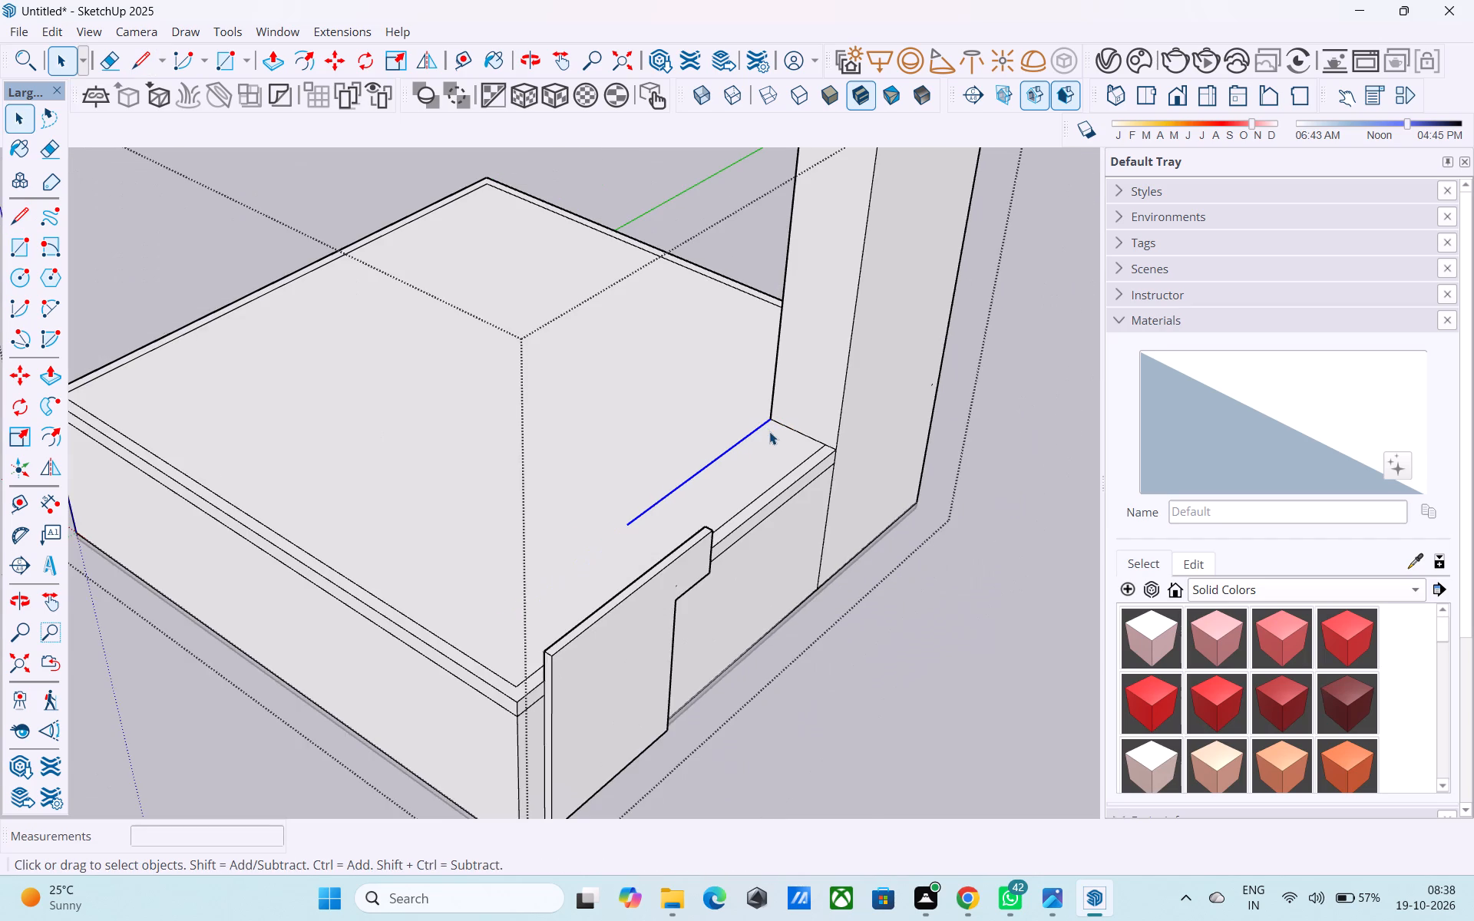
middle_drag(584, 516, 612, 516)
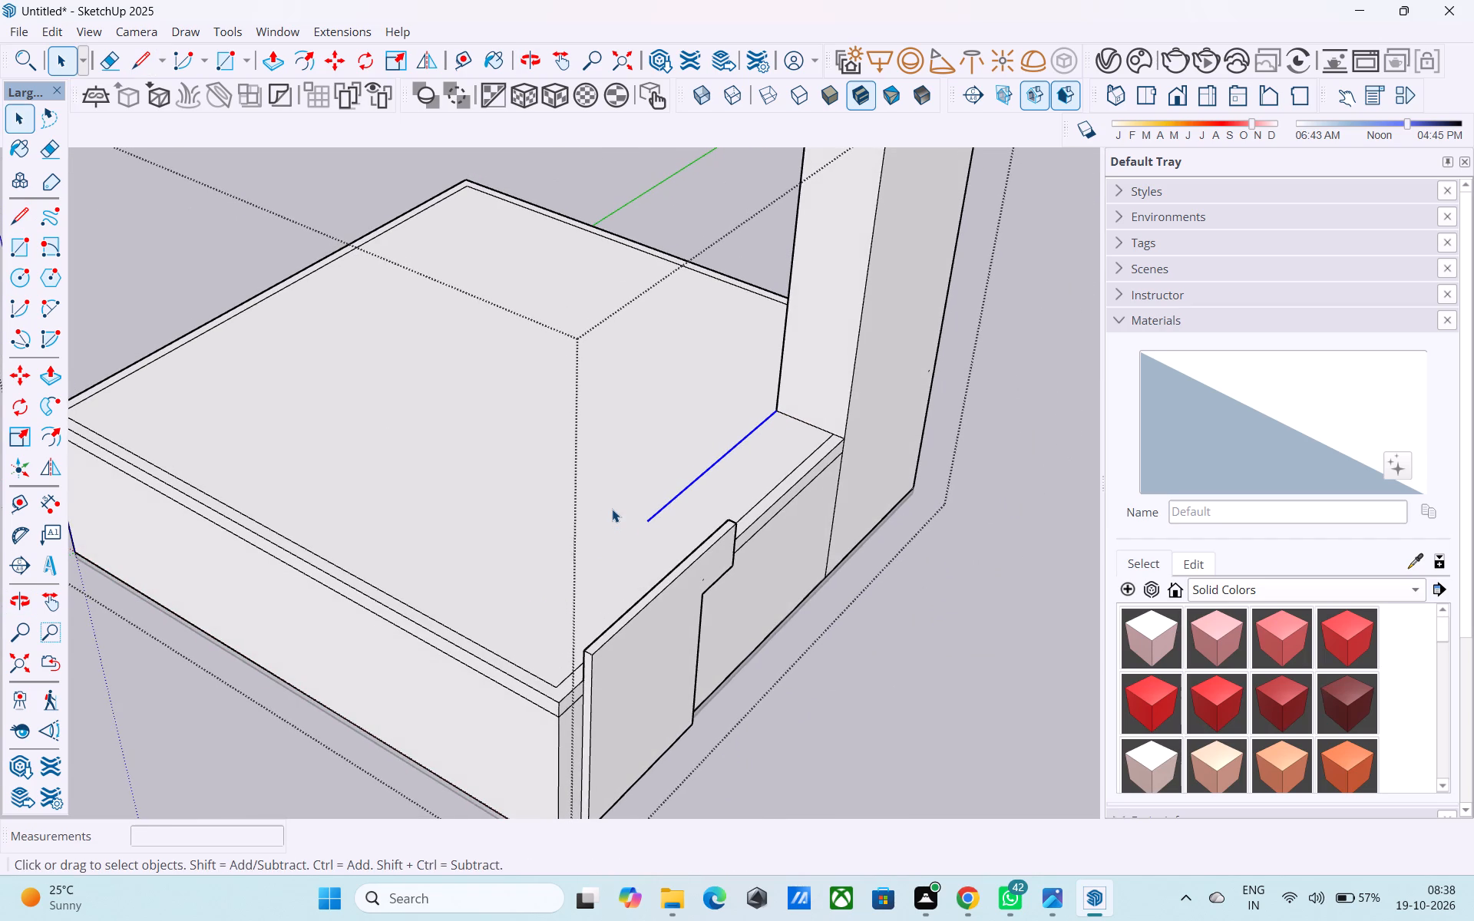
scroll(612, 509, up, 2)
scroll(612, 509, down, 2)
middle_drag(612, 510, 674, 548)
scroll(674, 548, up, 1)
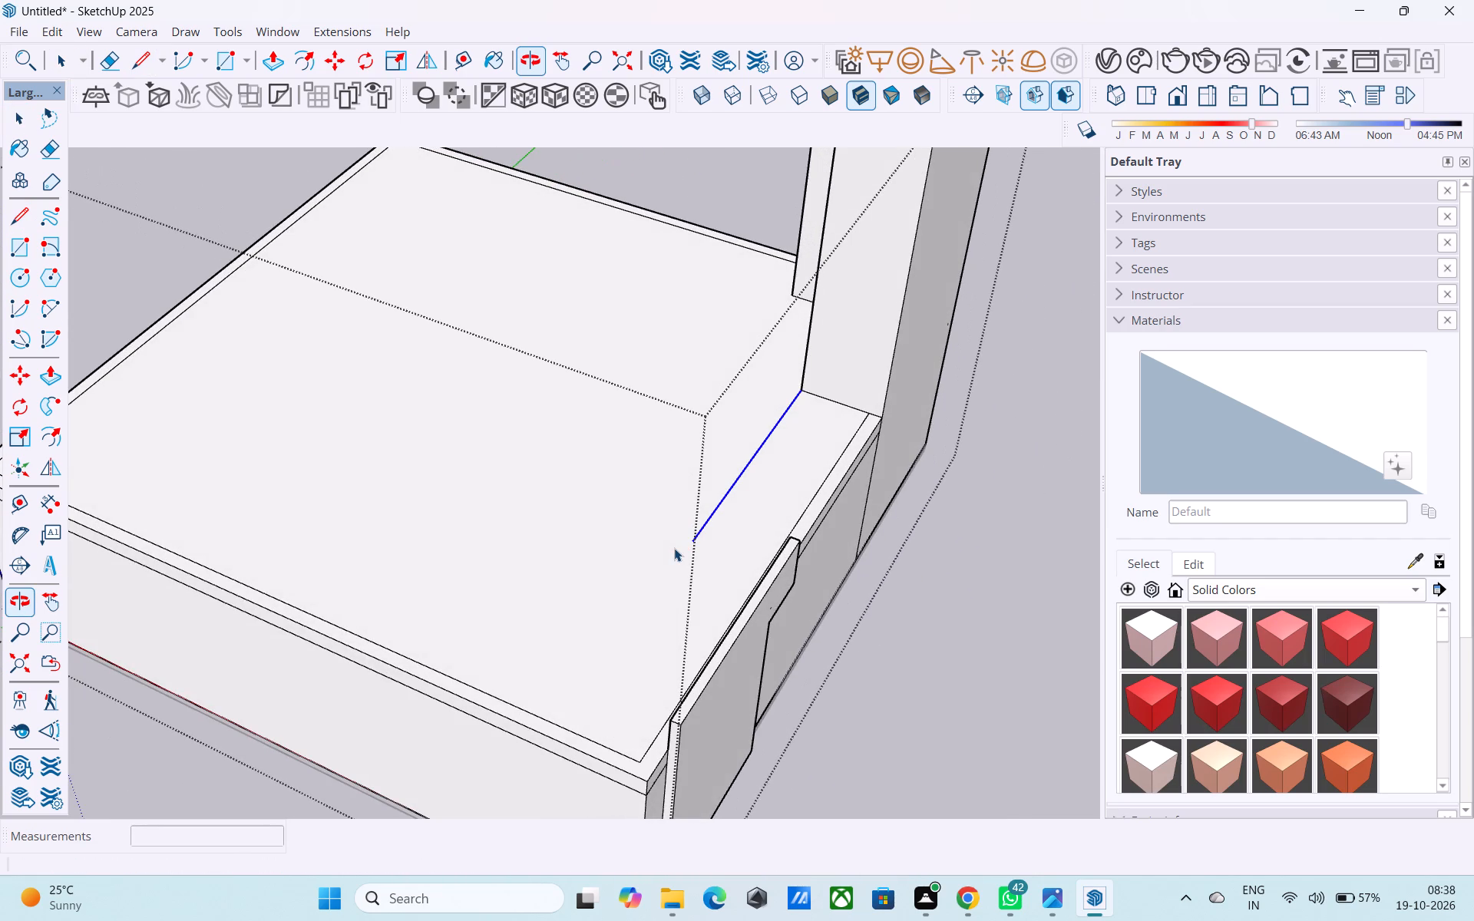
middle_drag(690, 569, 425, 560)
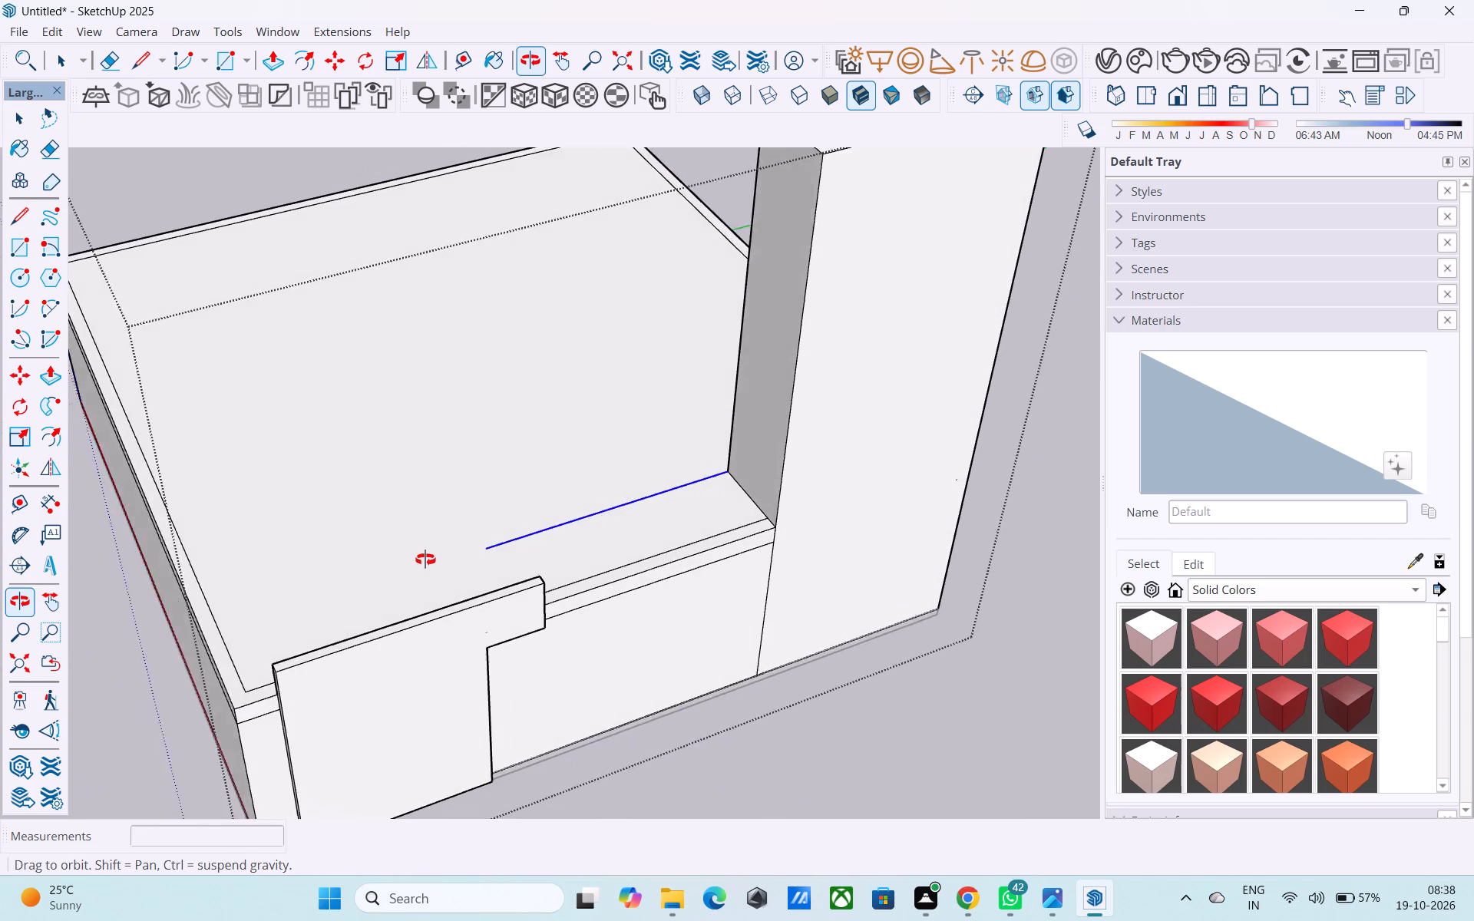
middle_drag(425, 560, 393, 540)
middle_drag(642, 645, 612, 670)
scroll(521, 613, up, 8)
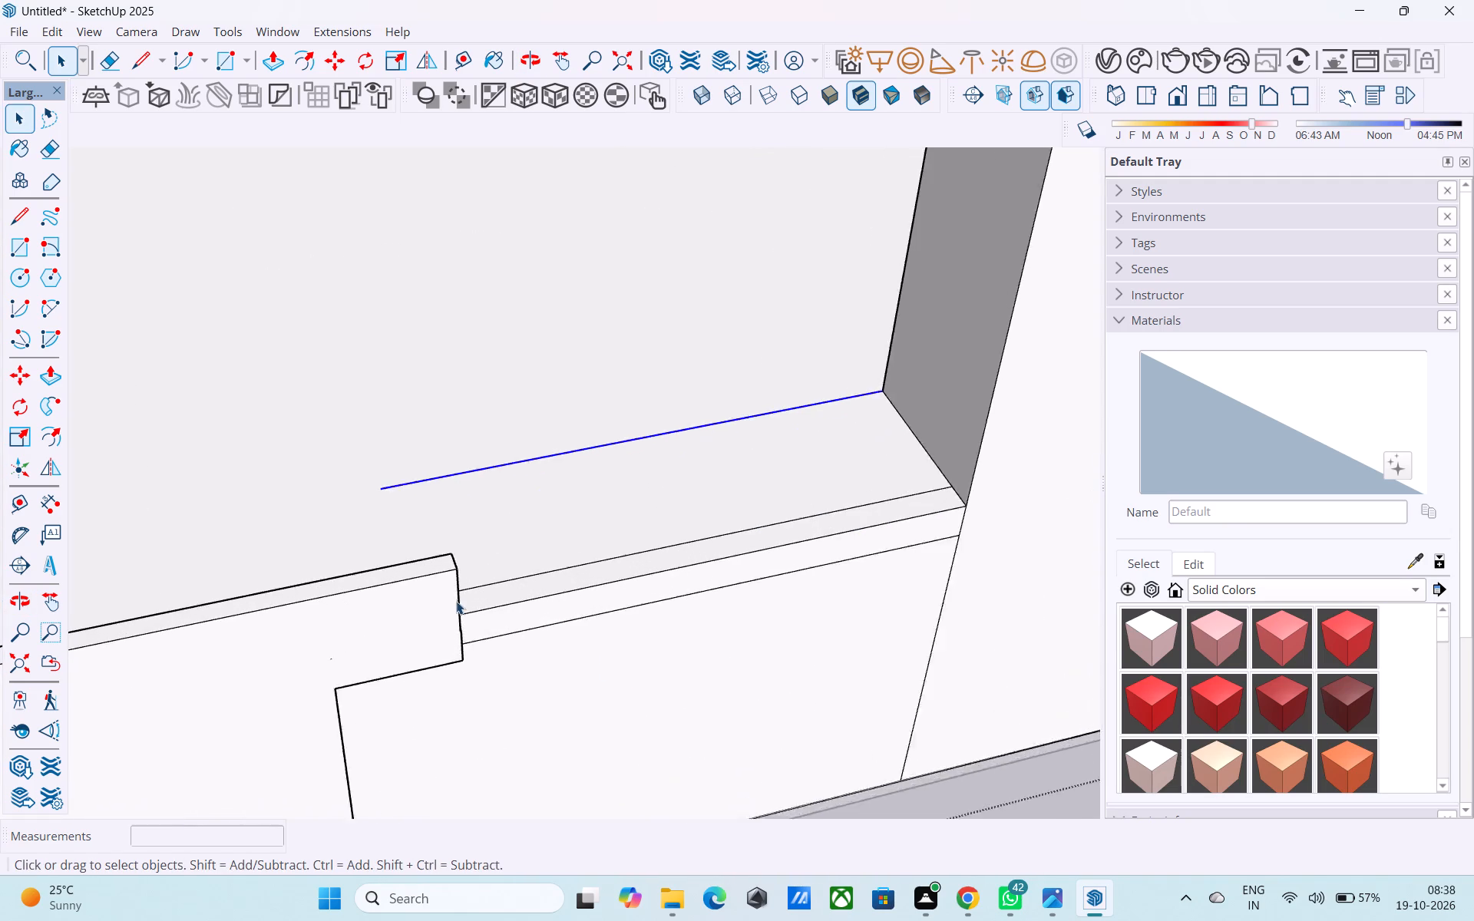
scroll(456, 601, up, 2)
middle_drag(452, 602, 250, 682)
key(l)
scroll(451, 599, up, 8)
middle_drag(427, 537, 395, 561)
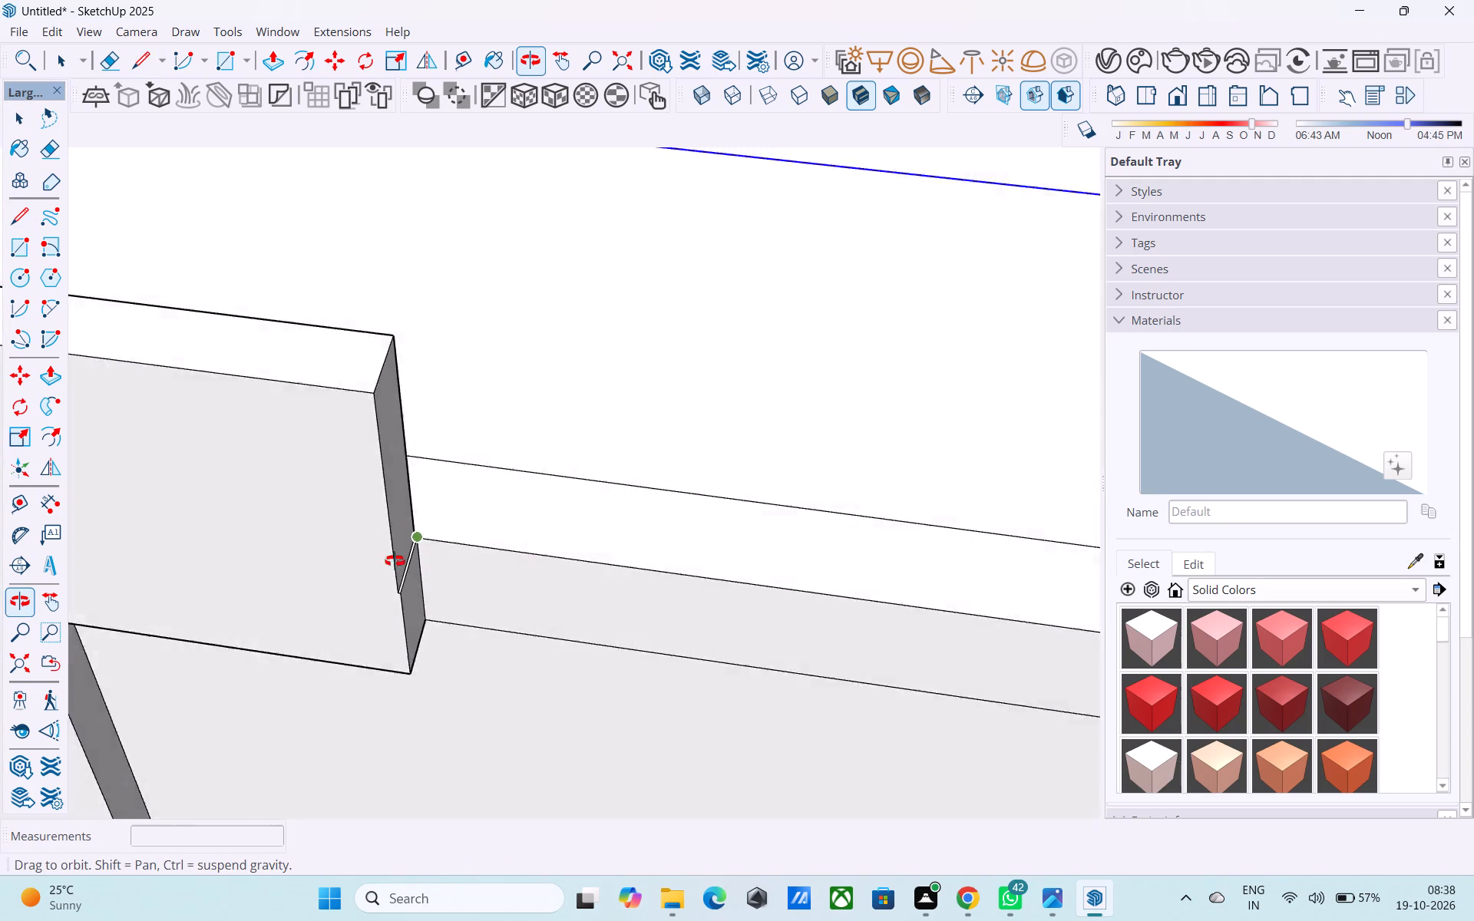
middle_drag(395, 561, 253, 635)
scroll(388, 524, up, 7)
key(space)
click(371, 476)
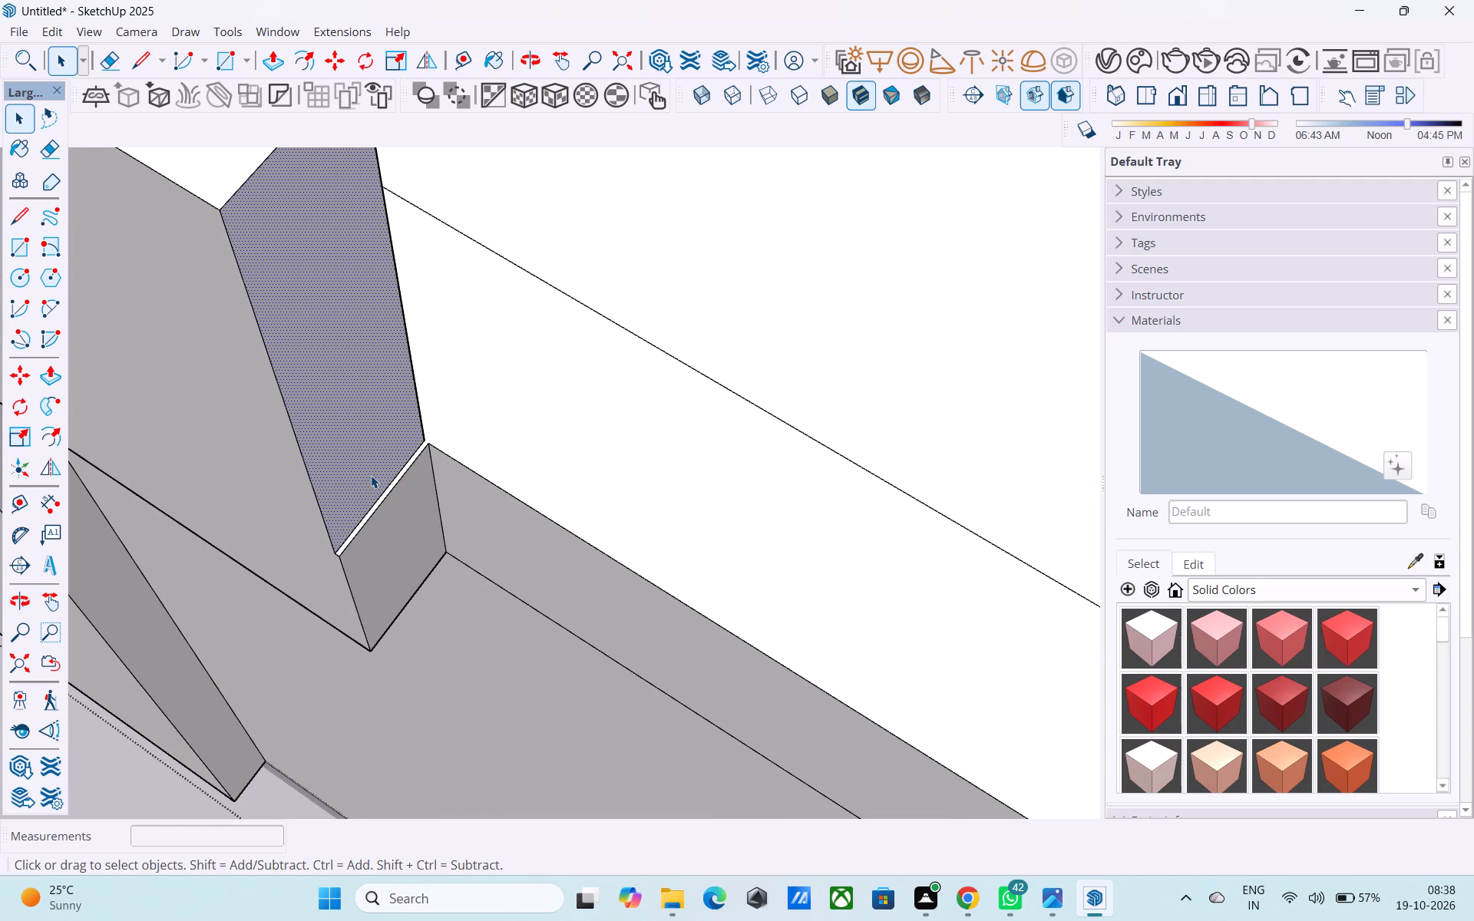
click(371, 474)
key(p)
click(362, 423)
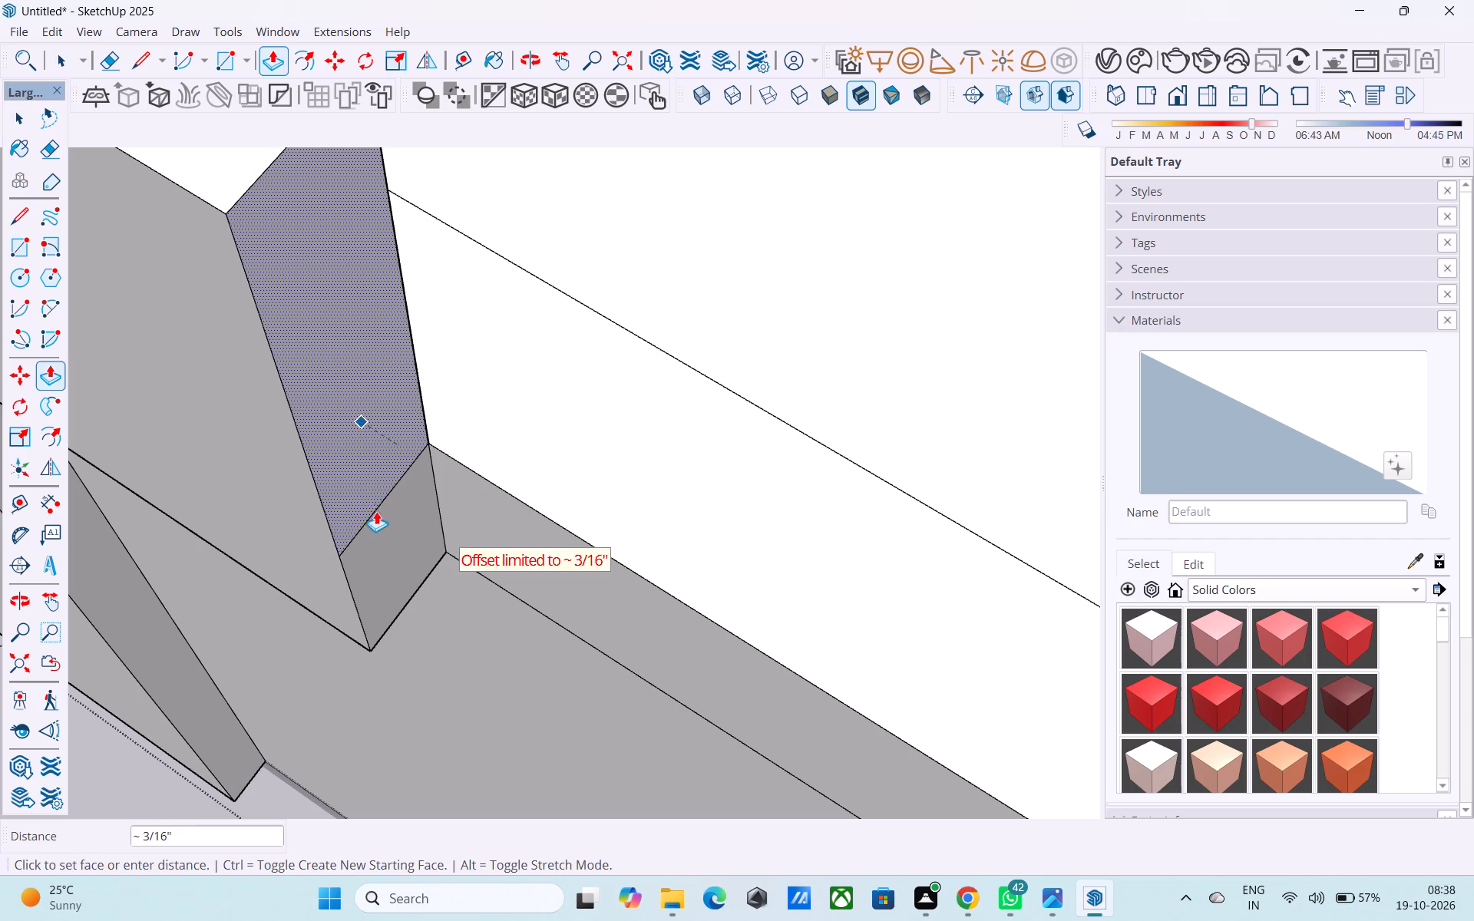
click(385, 533)
key(space)
Draw a 4' 9" line across the roof from the front panel's end at the roof edge to the copied line.
key(l)
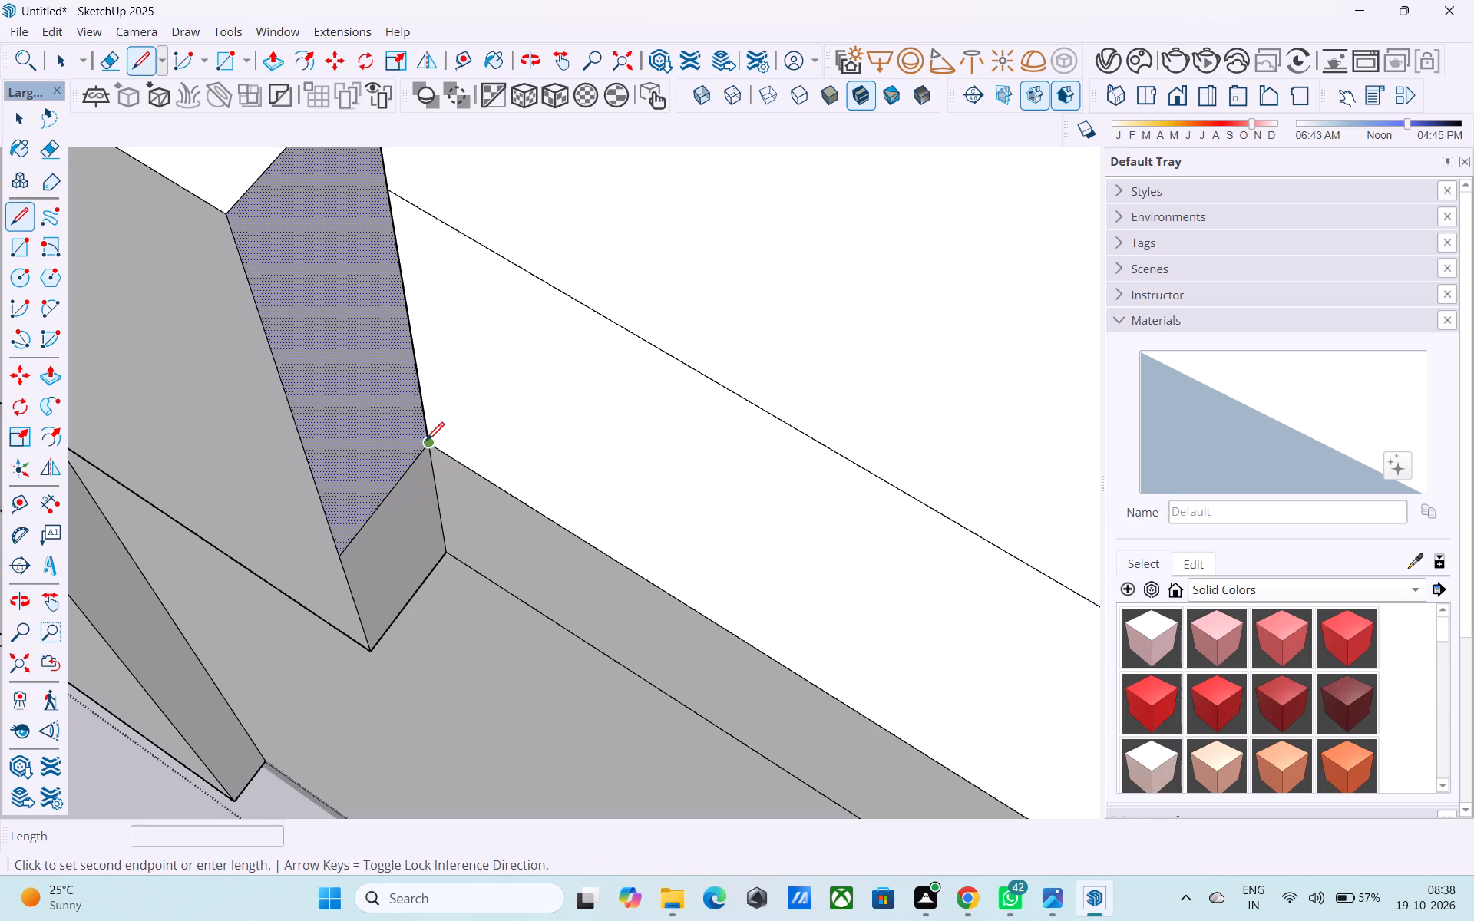
click(426, 442)
scroll(434, 437, down, 14)
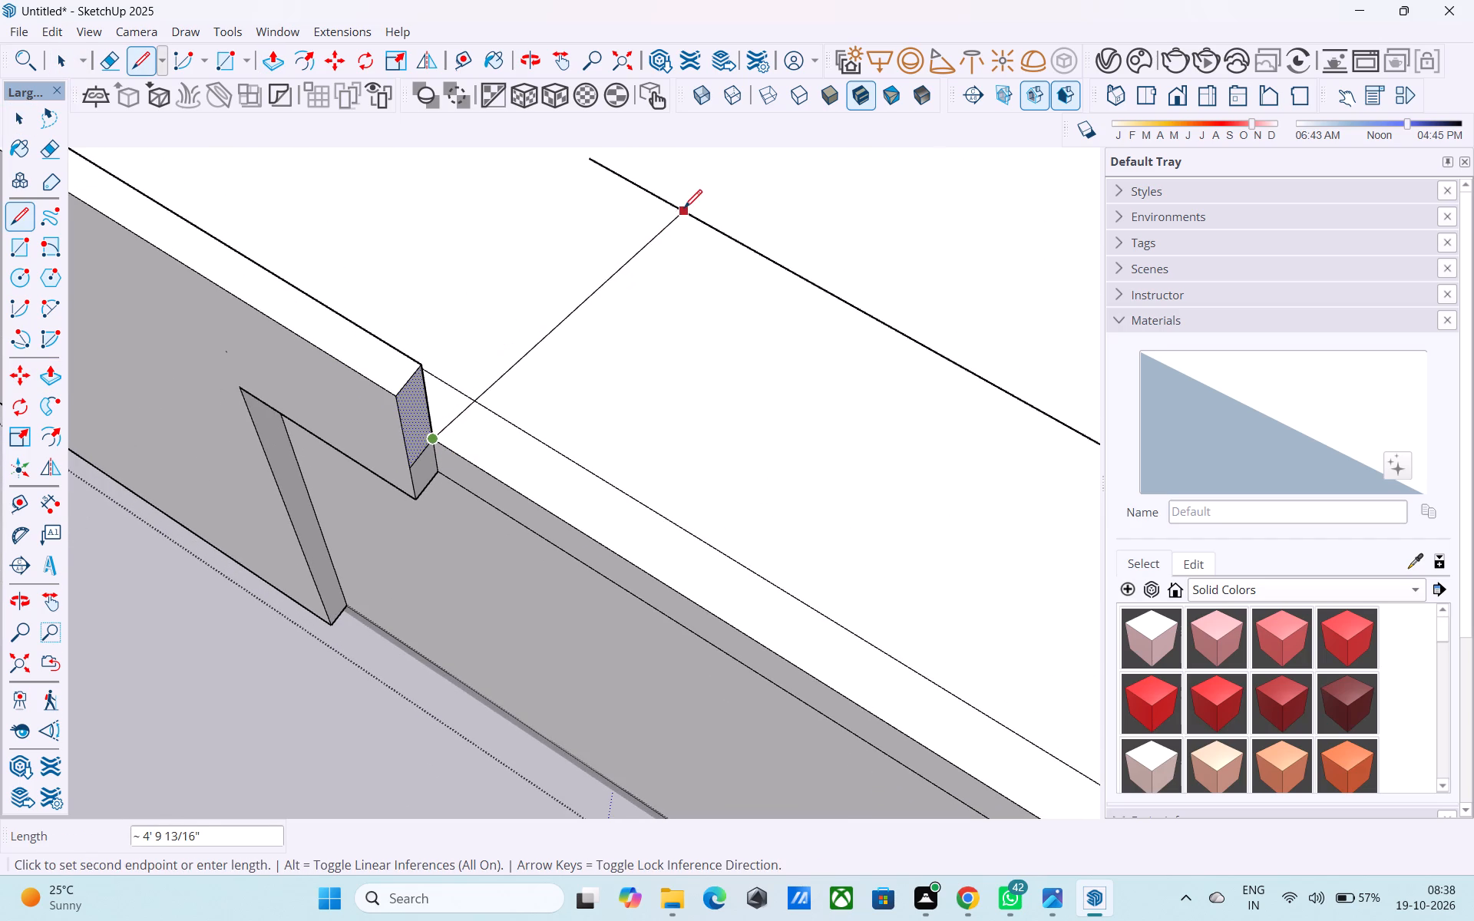
click(633, 181)
key(space)
Erase the leftover stub of the copied line that extends past the new cross line on the roof.
scroll(579, 356, down, 9)
middle_drag(446, 408, 644, 501)
scroll(578, 385, up, 3)
key(e)
drag(526, 352, 530, 368)
scroll(500, 398, down, 7)
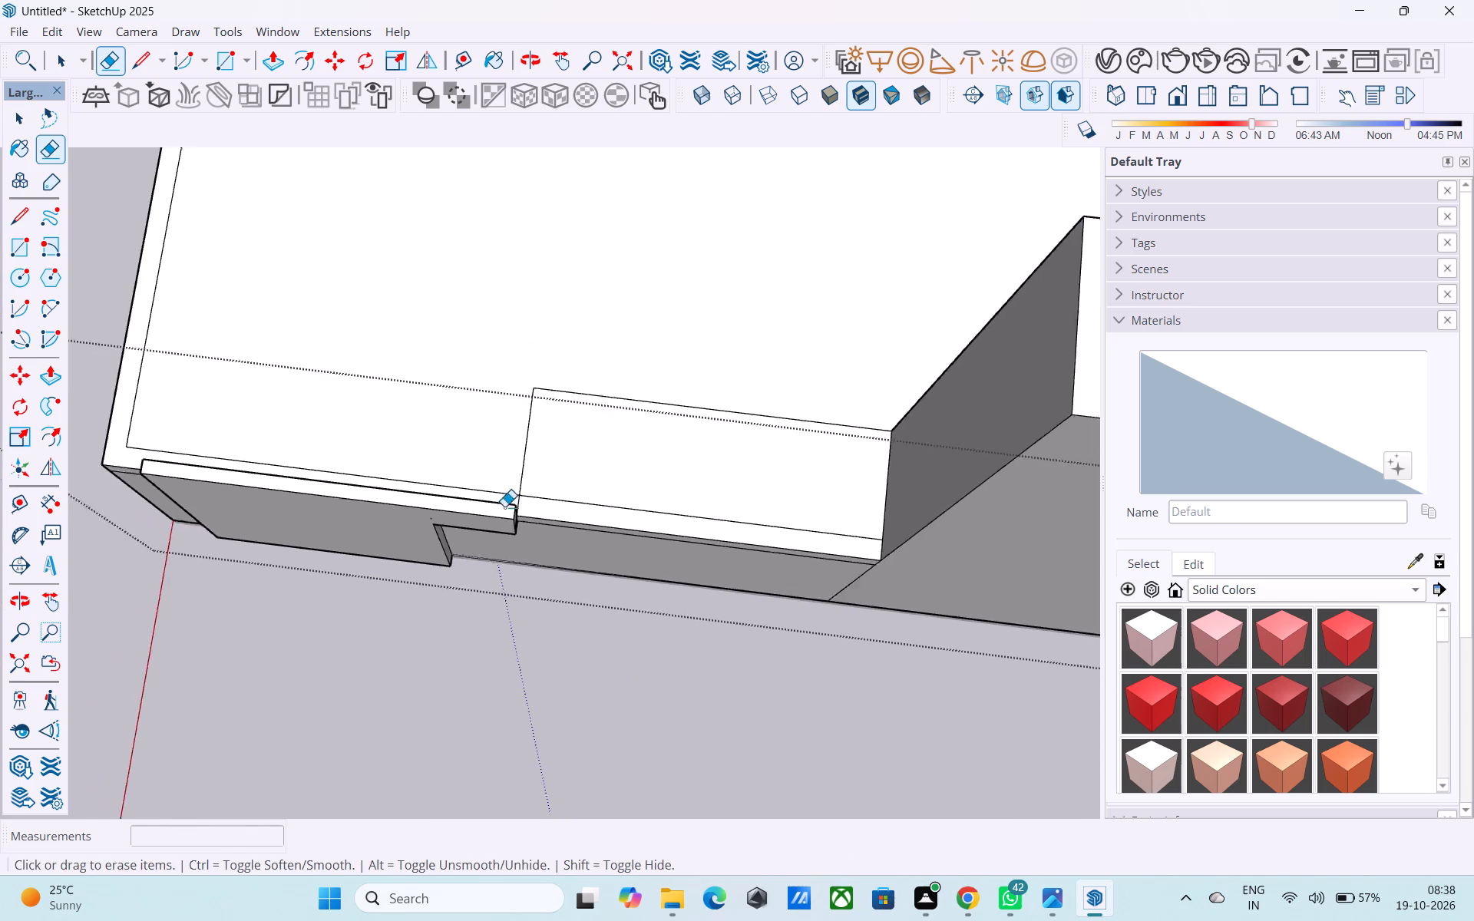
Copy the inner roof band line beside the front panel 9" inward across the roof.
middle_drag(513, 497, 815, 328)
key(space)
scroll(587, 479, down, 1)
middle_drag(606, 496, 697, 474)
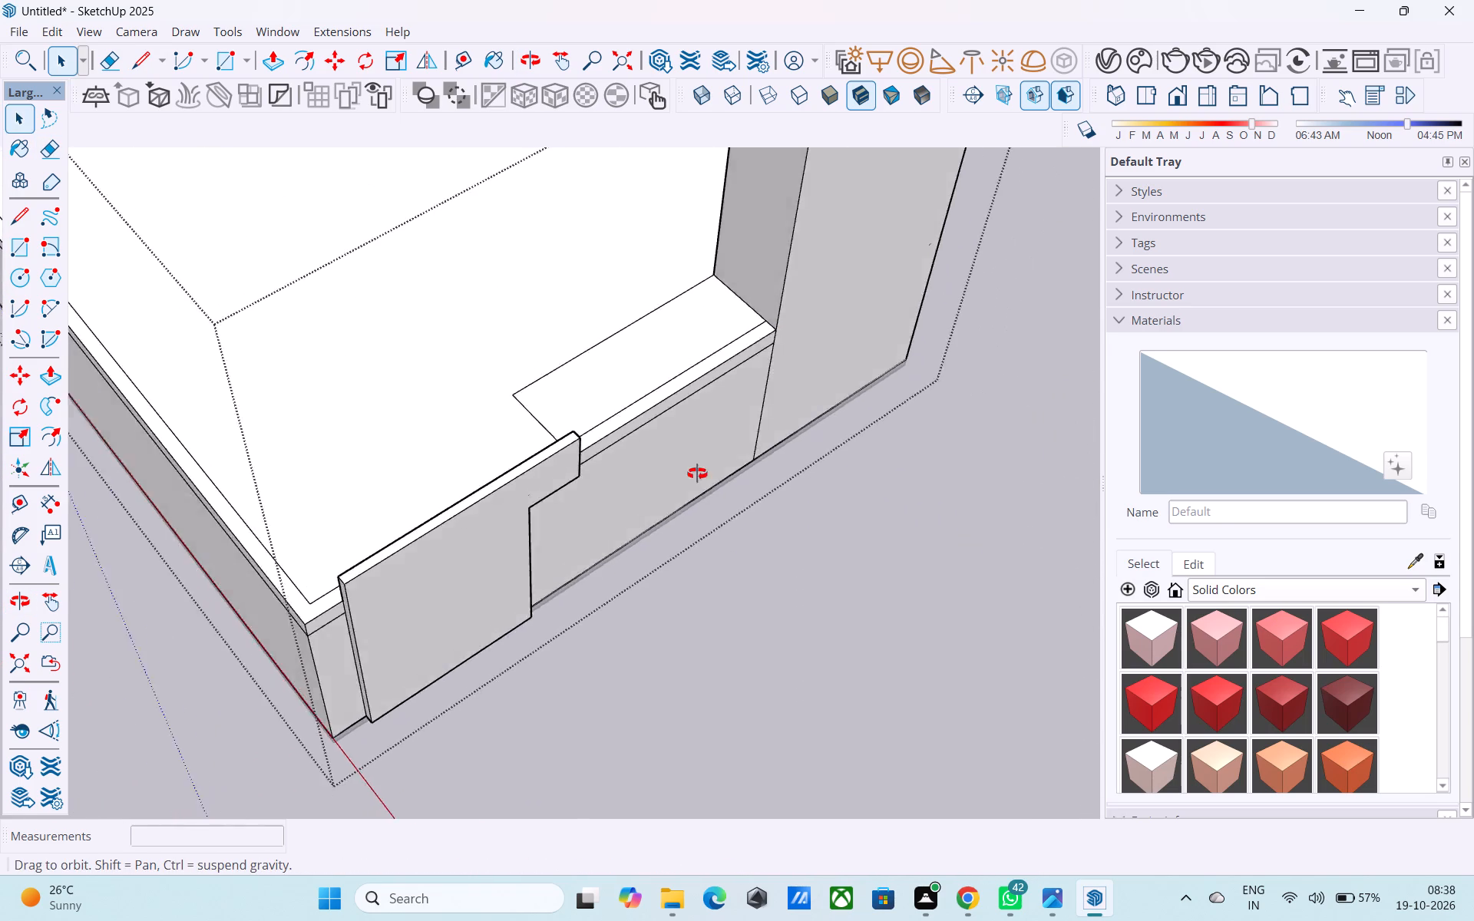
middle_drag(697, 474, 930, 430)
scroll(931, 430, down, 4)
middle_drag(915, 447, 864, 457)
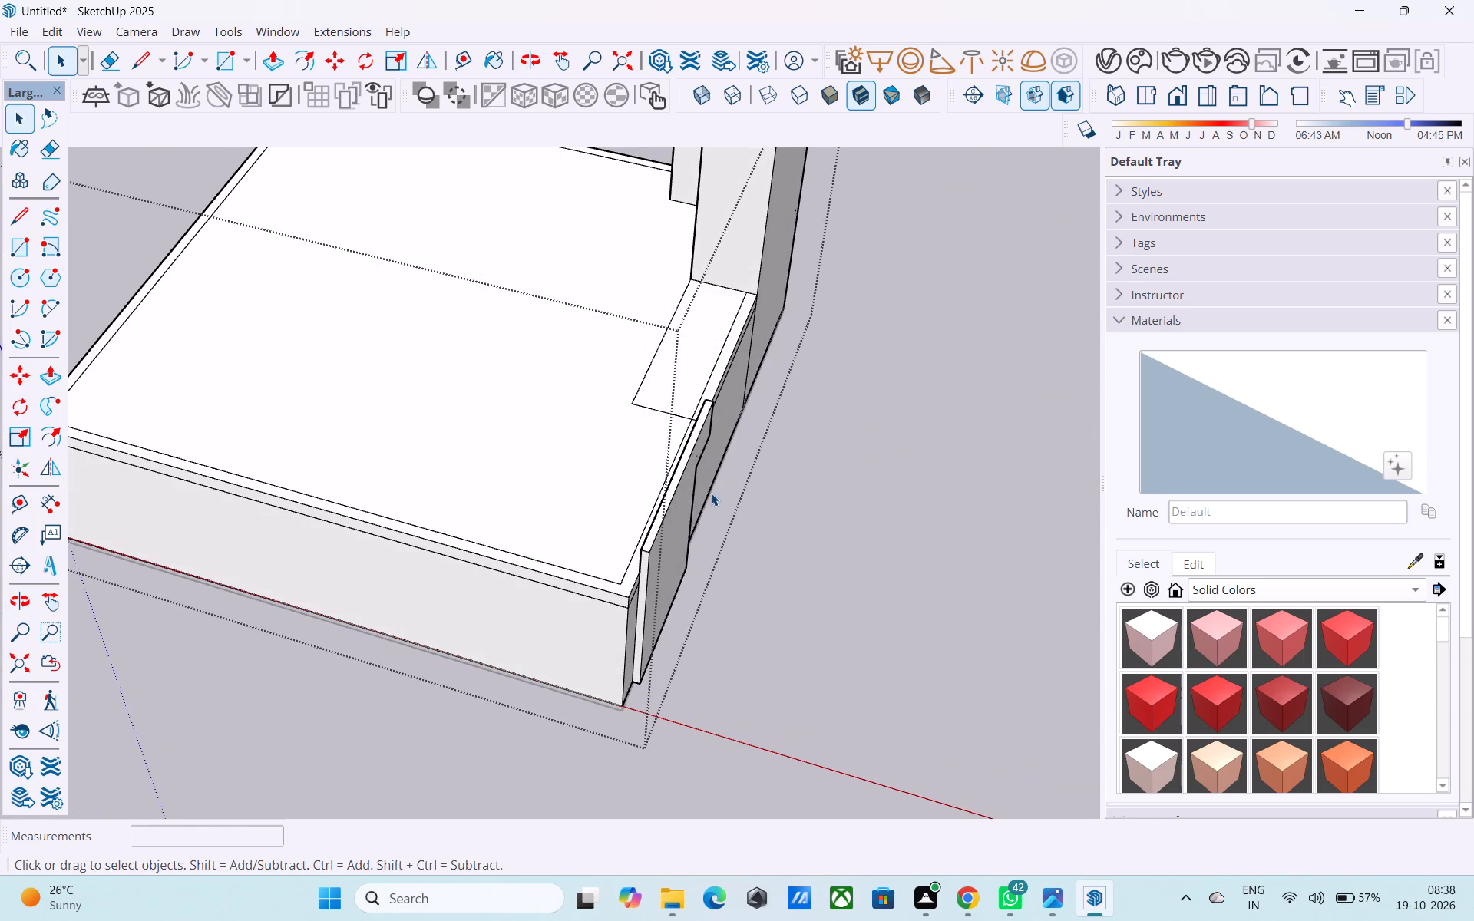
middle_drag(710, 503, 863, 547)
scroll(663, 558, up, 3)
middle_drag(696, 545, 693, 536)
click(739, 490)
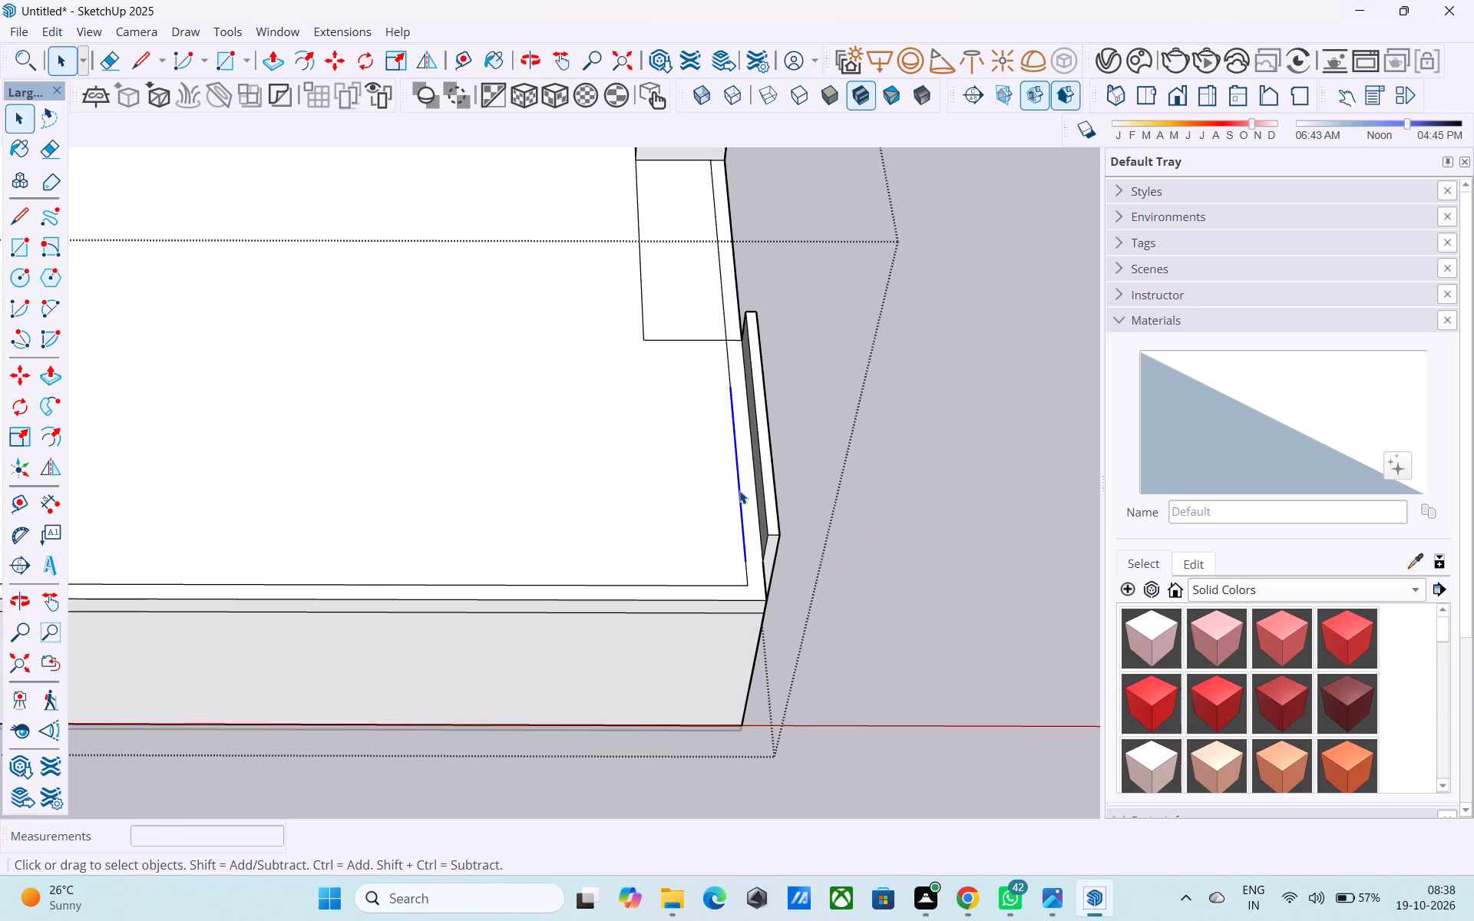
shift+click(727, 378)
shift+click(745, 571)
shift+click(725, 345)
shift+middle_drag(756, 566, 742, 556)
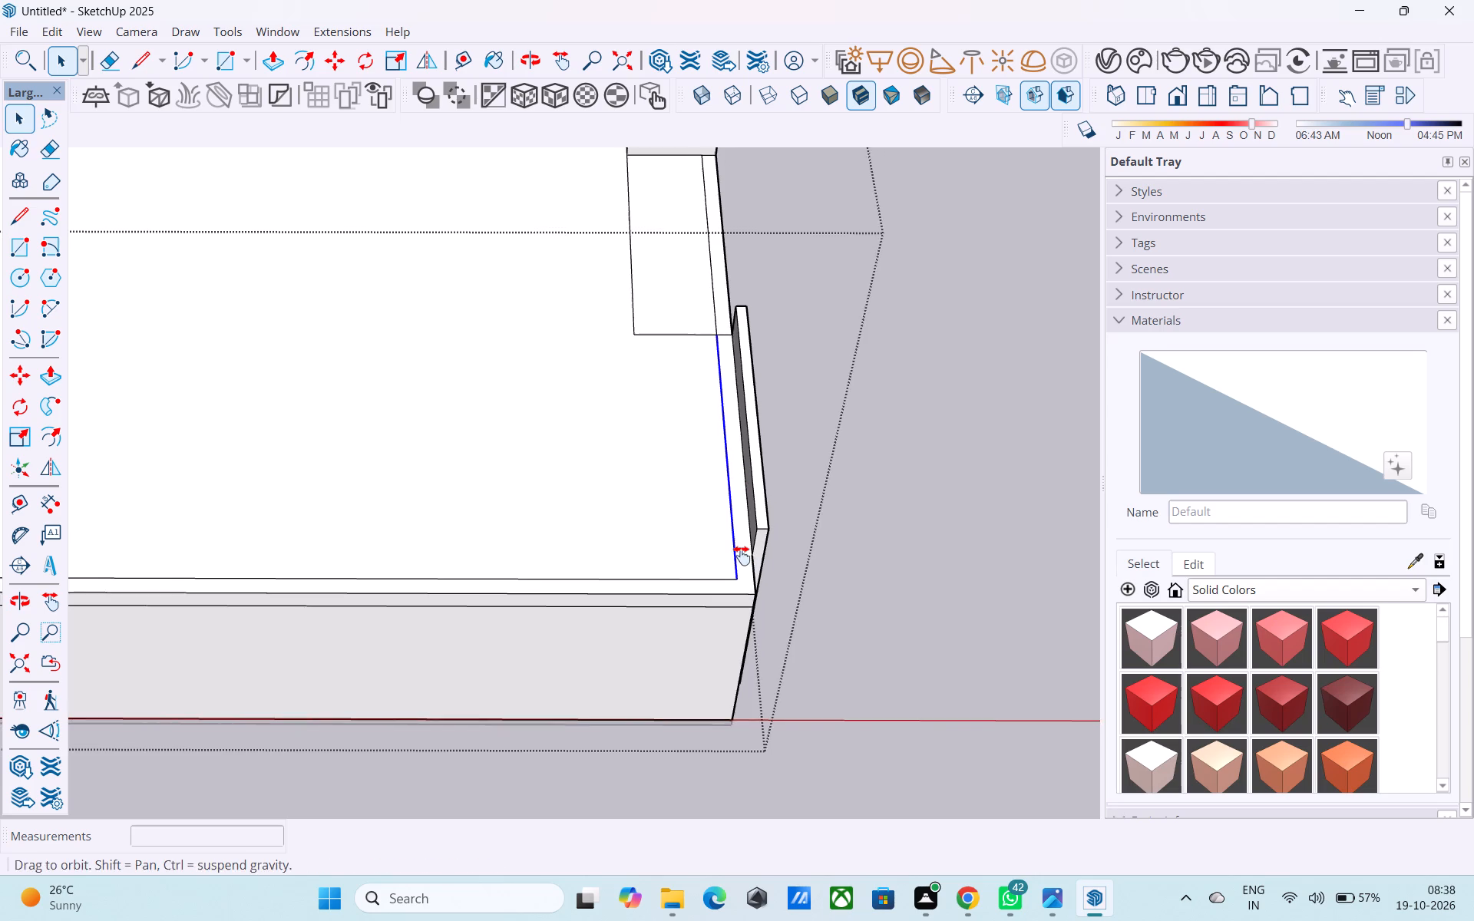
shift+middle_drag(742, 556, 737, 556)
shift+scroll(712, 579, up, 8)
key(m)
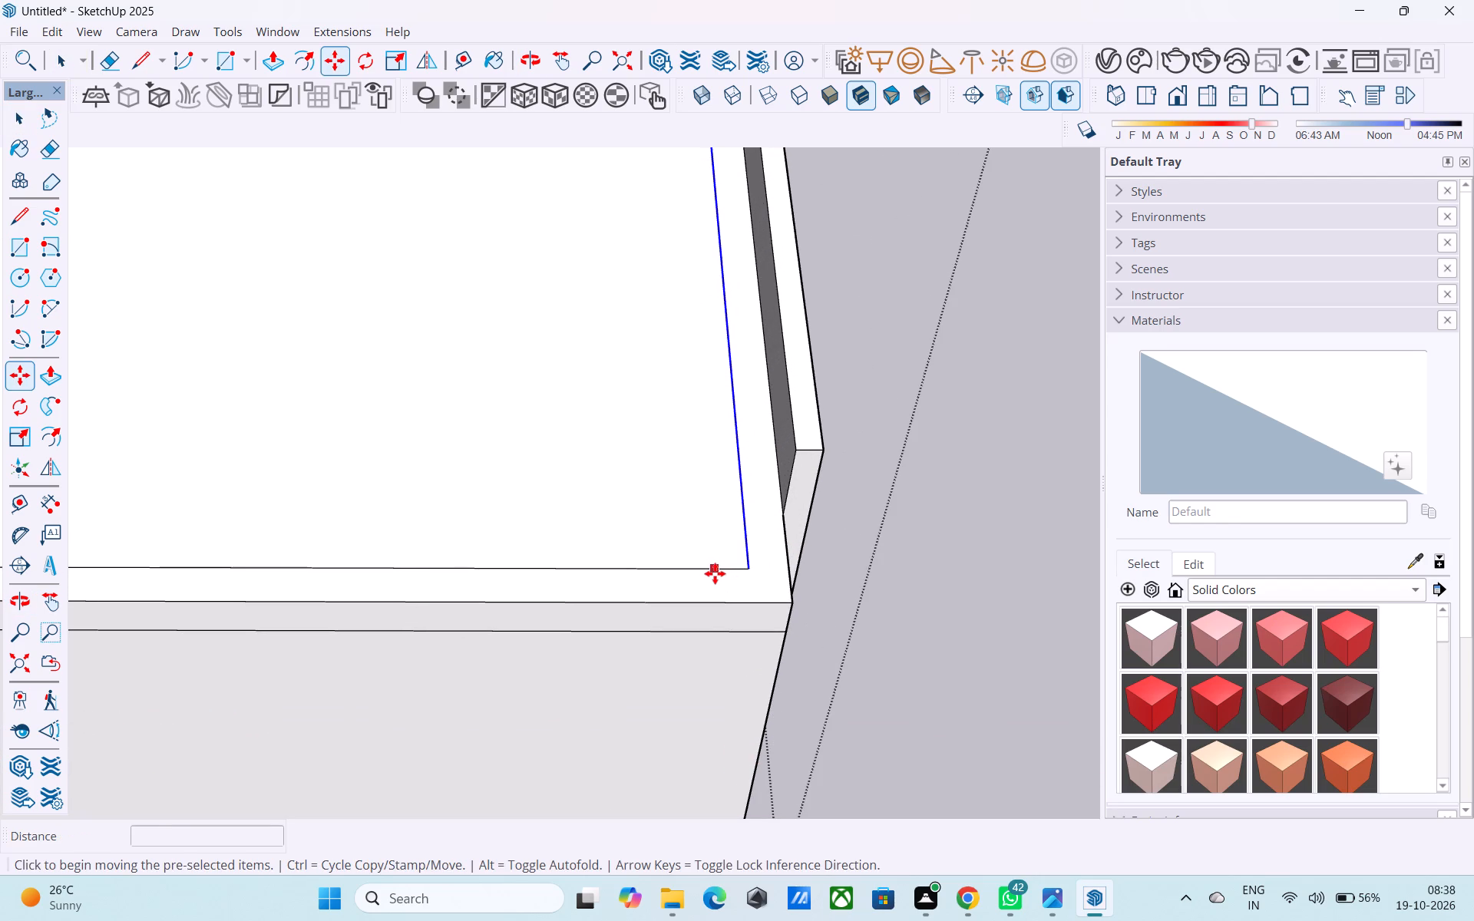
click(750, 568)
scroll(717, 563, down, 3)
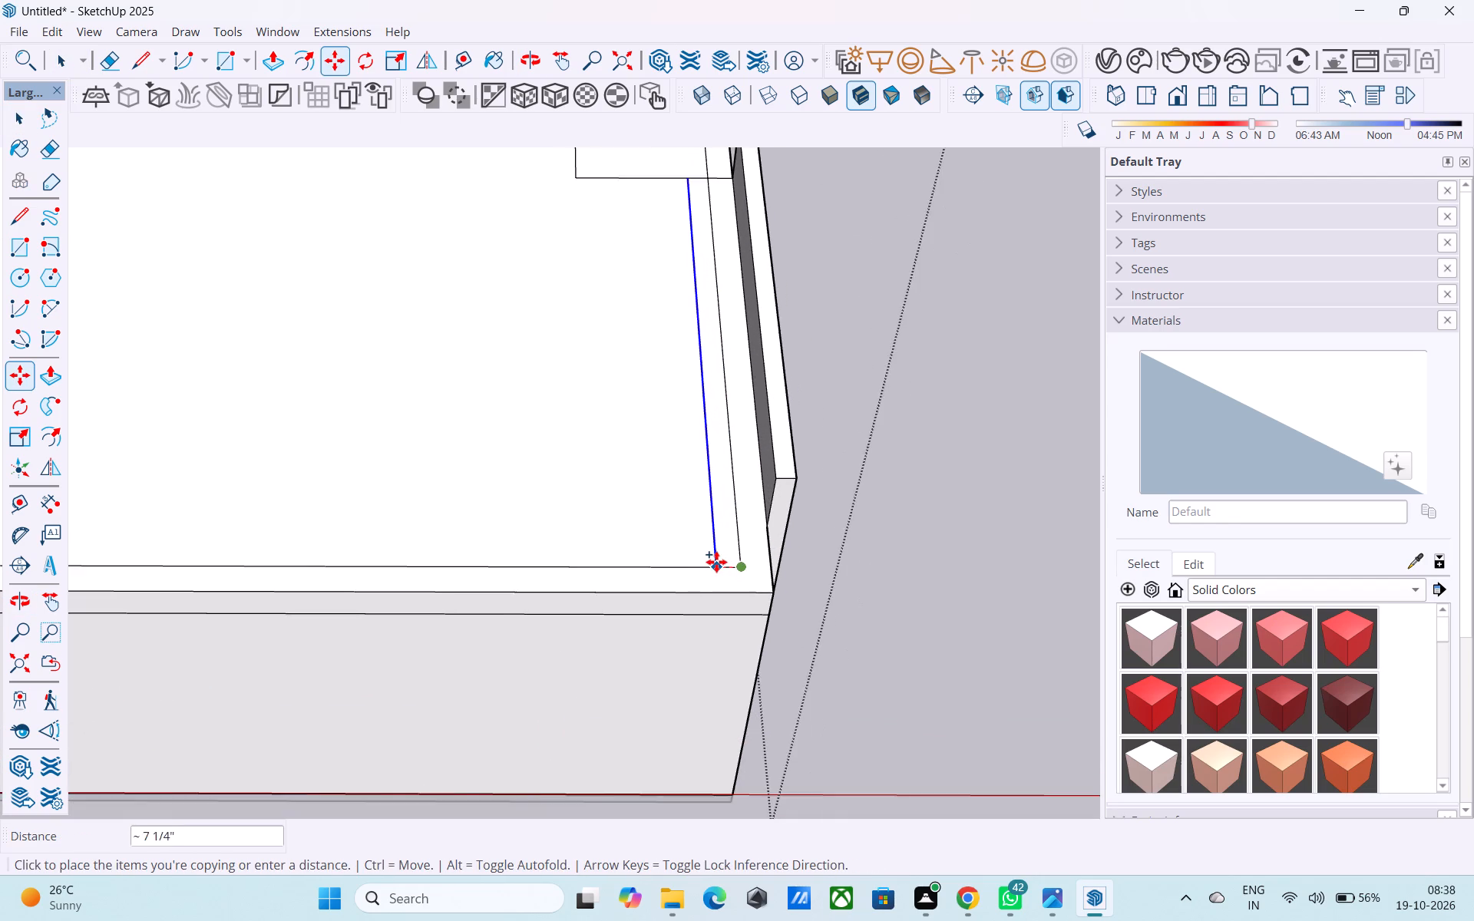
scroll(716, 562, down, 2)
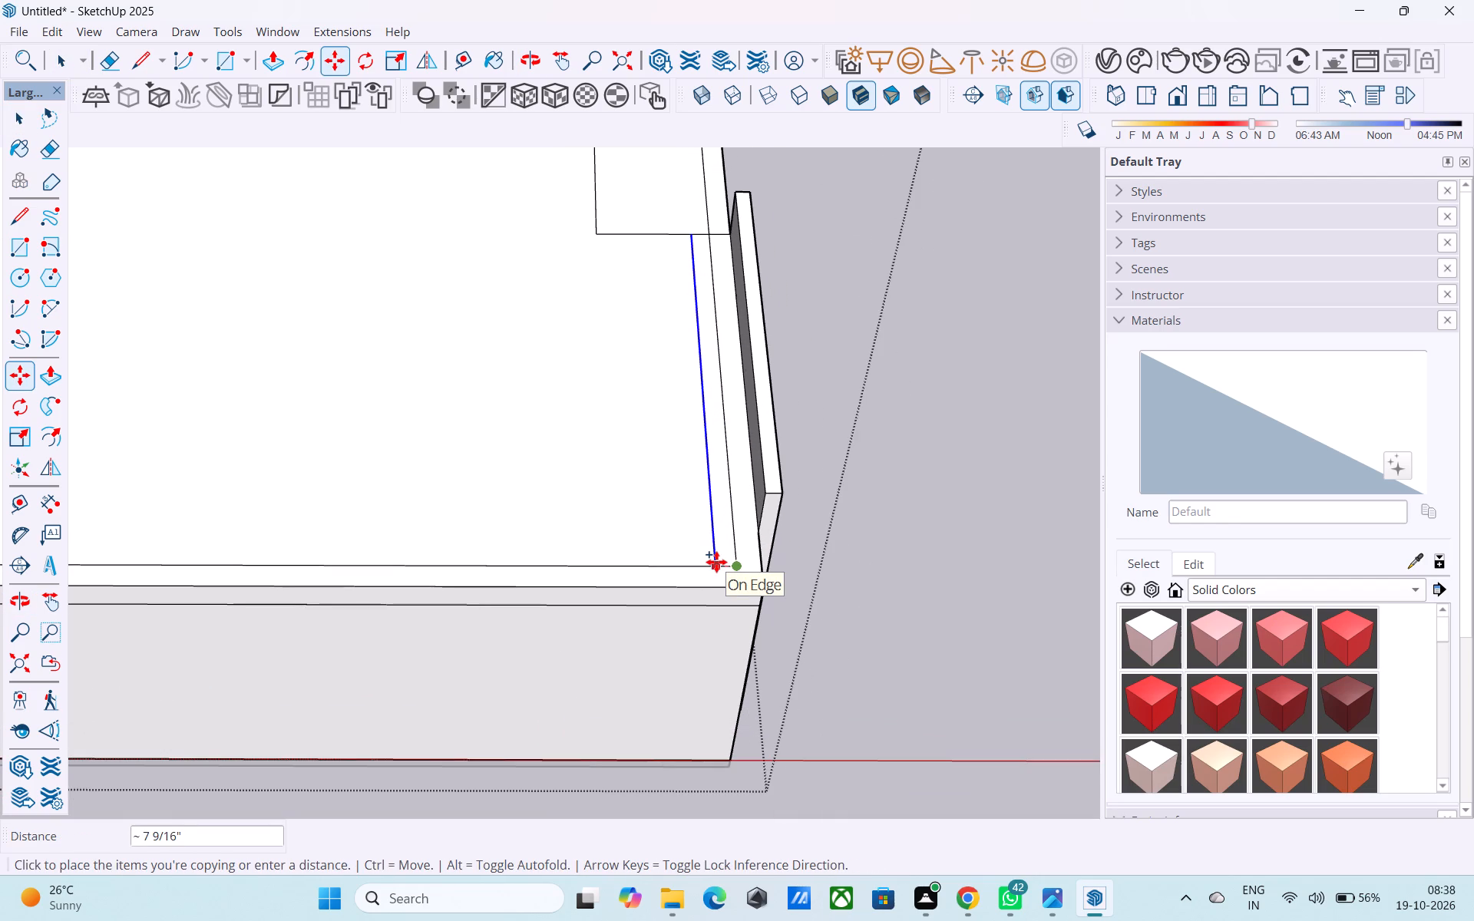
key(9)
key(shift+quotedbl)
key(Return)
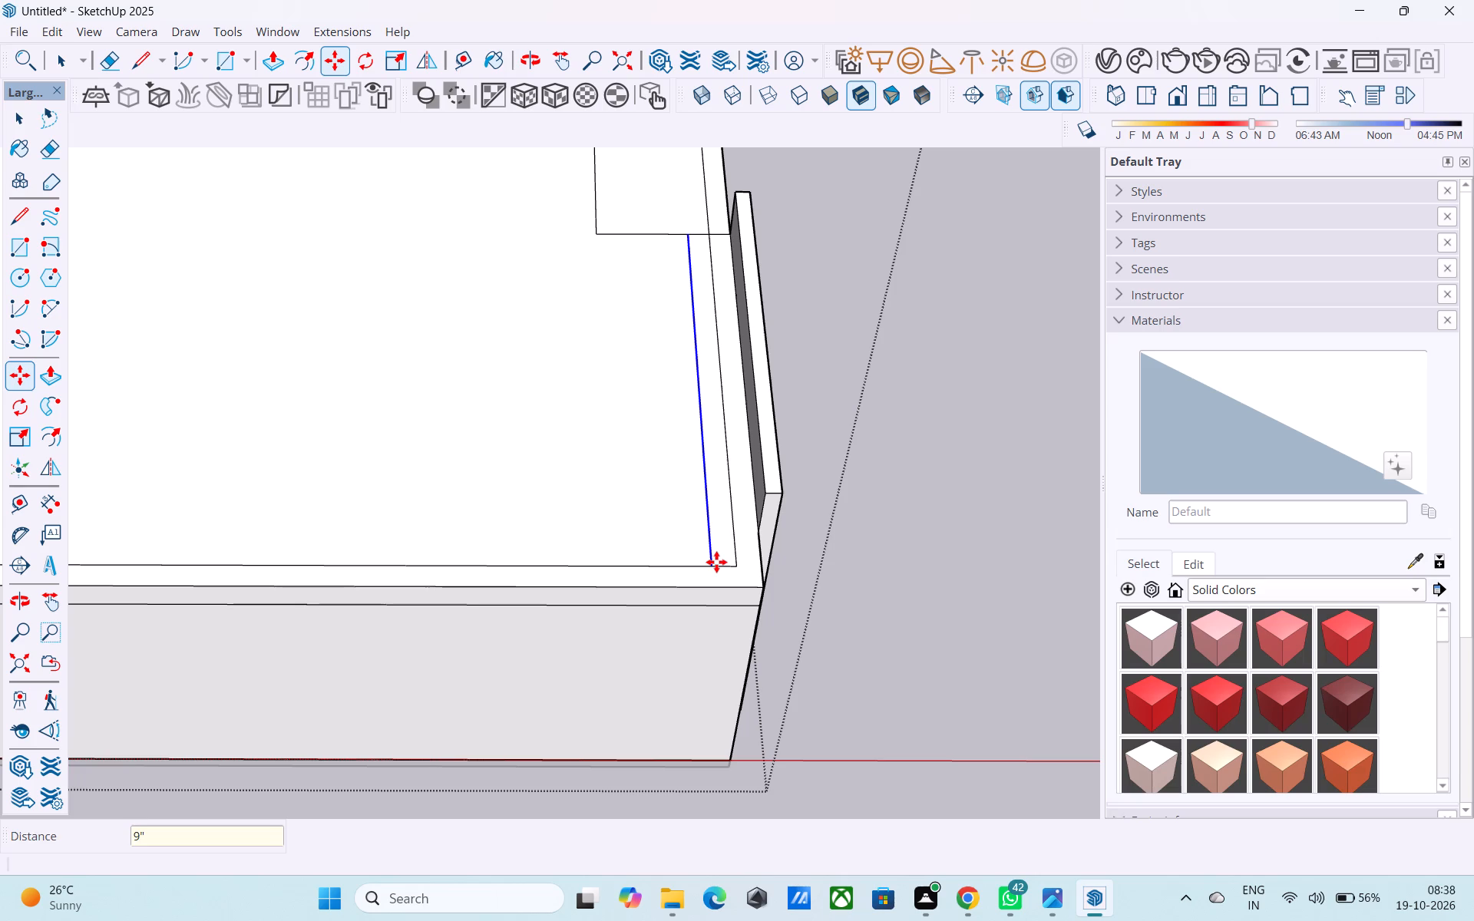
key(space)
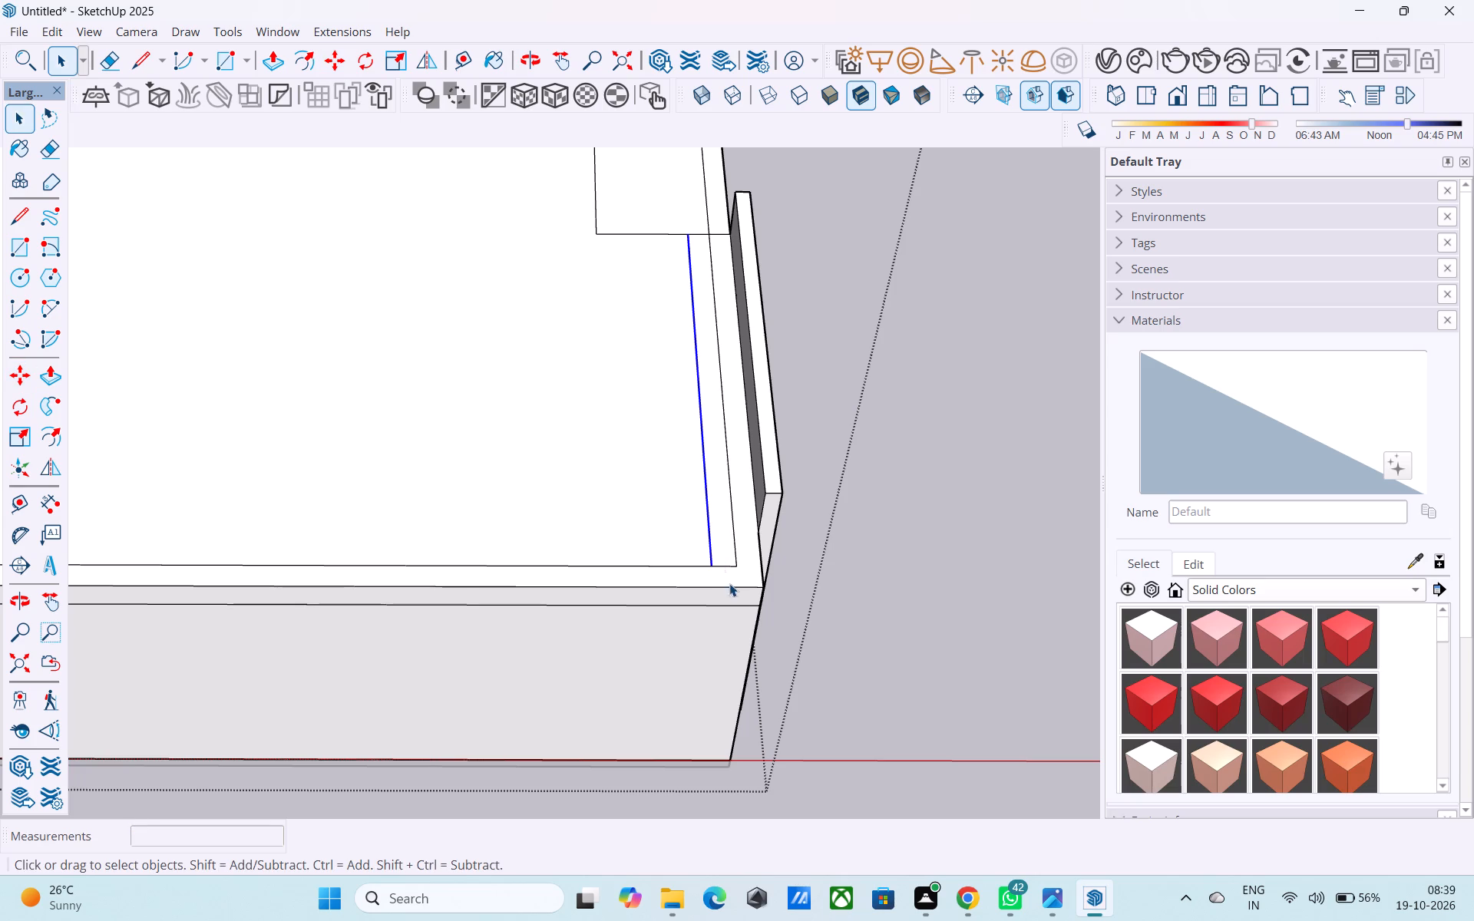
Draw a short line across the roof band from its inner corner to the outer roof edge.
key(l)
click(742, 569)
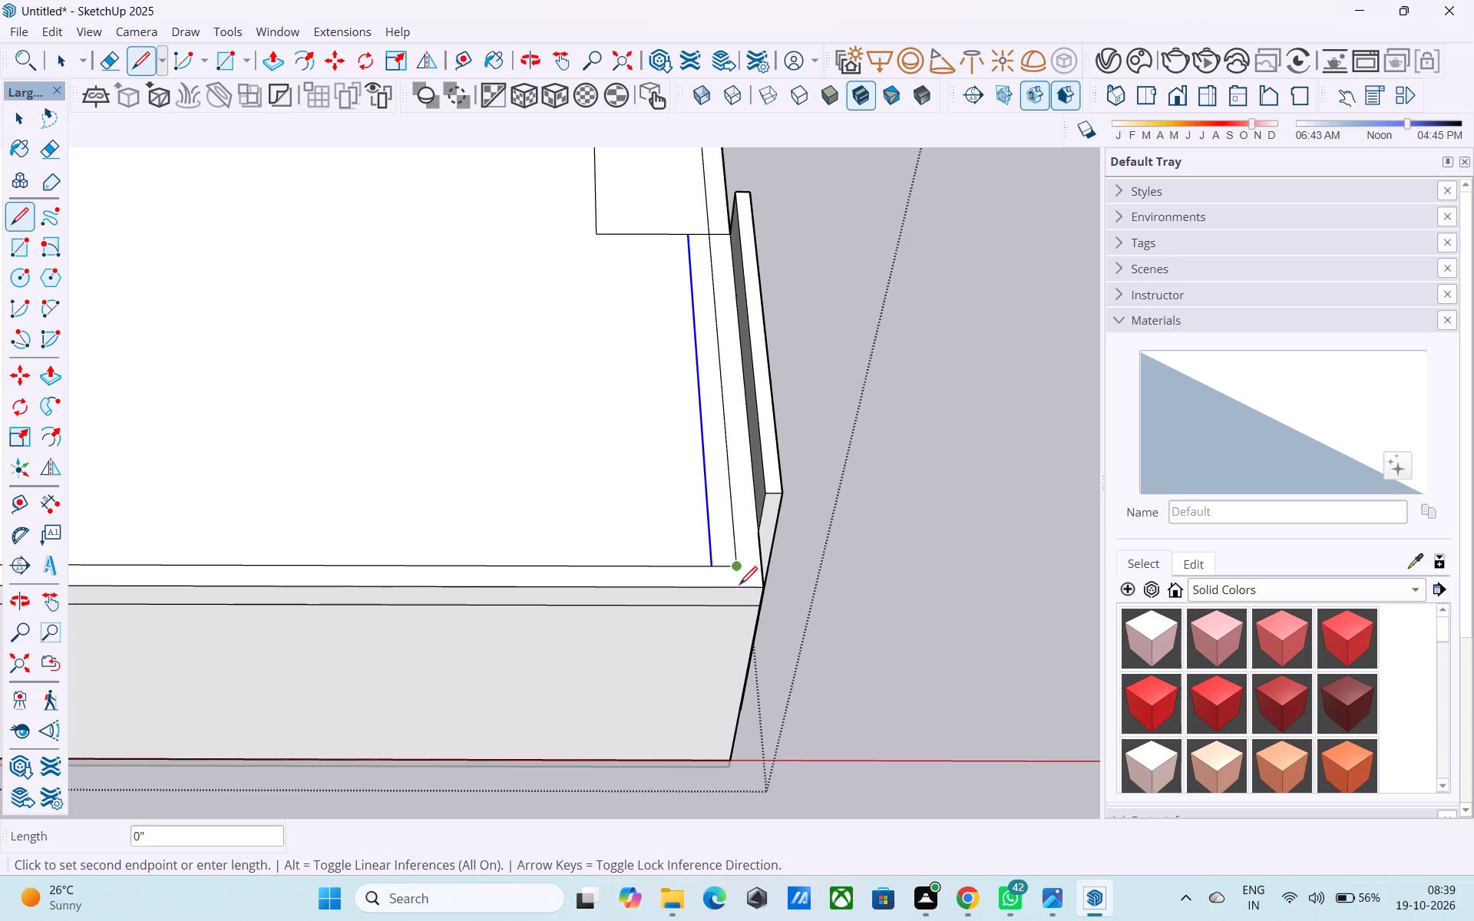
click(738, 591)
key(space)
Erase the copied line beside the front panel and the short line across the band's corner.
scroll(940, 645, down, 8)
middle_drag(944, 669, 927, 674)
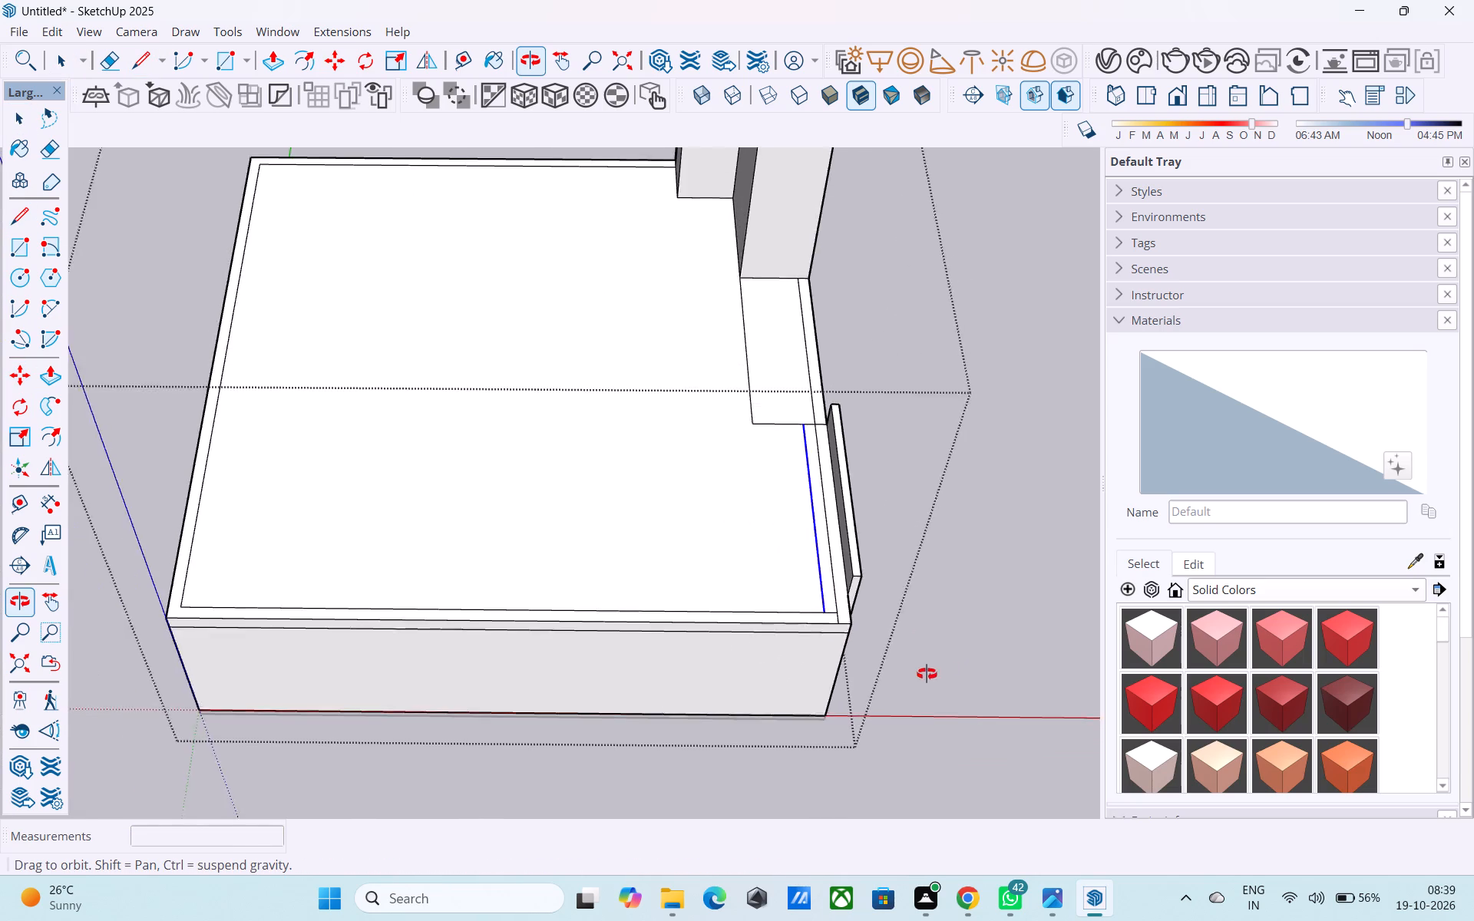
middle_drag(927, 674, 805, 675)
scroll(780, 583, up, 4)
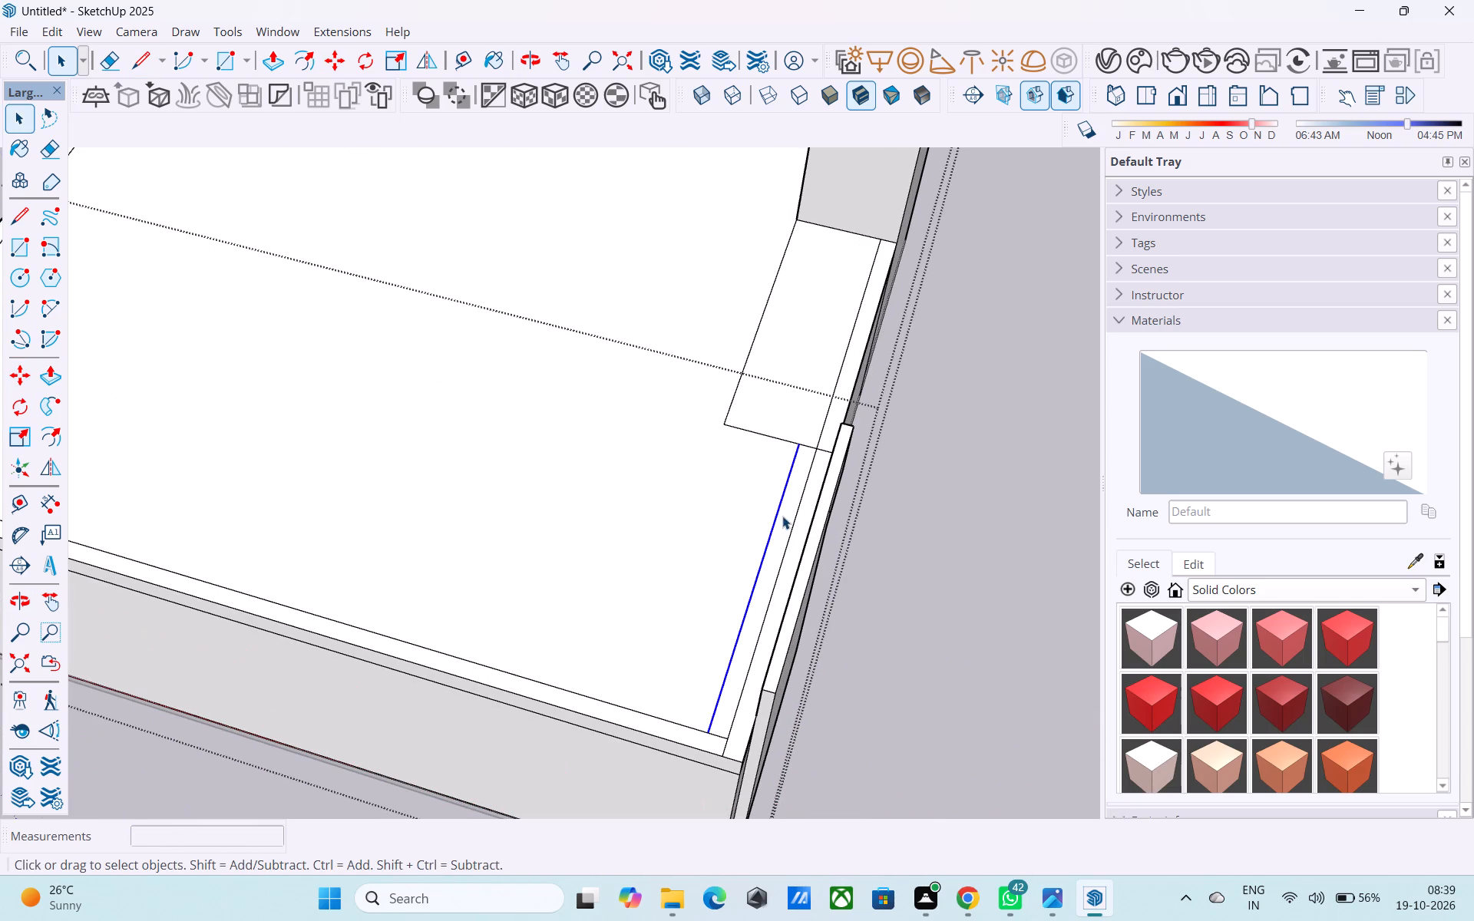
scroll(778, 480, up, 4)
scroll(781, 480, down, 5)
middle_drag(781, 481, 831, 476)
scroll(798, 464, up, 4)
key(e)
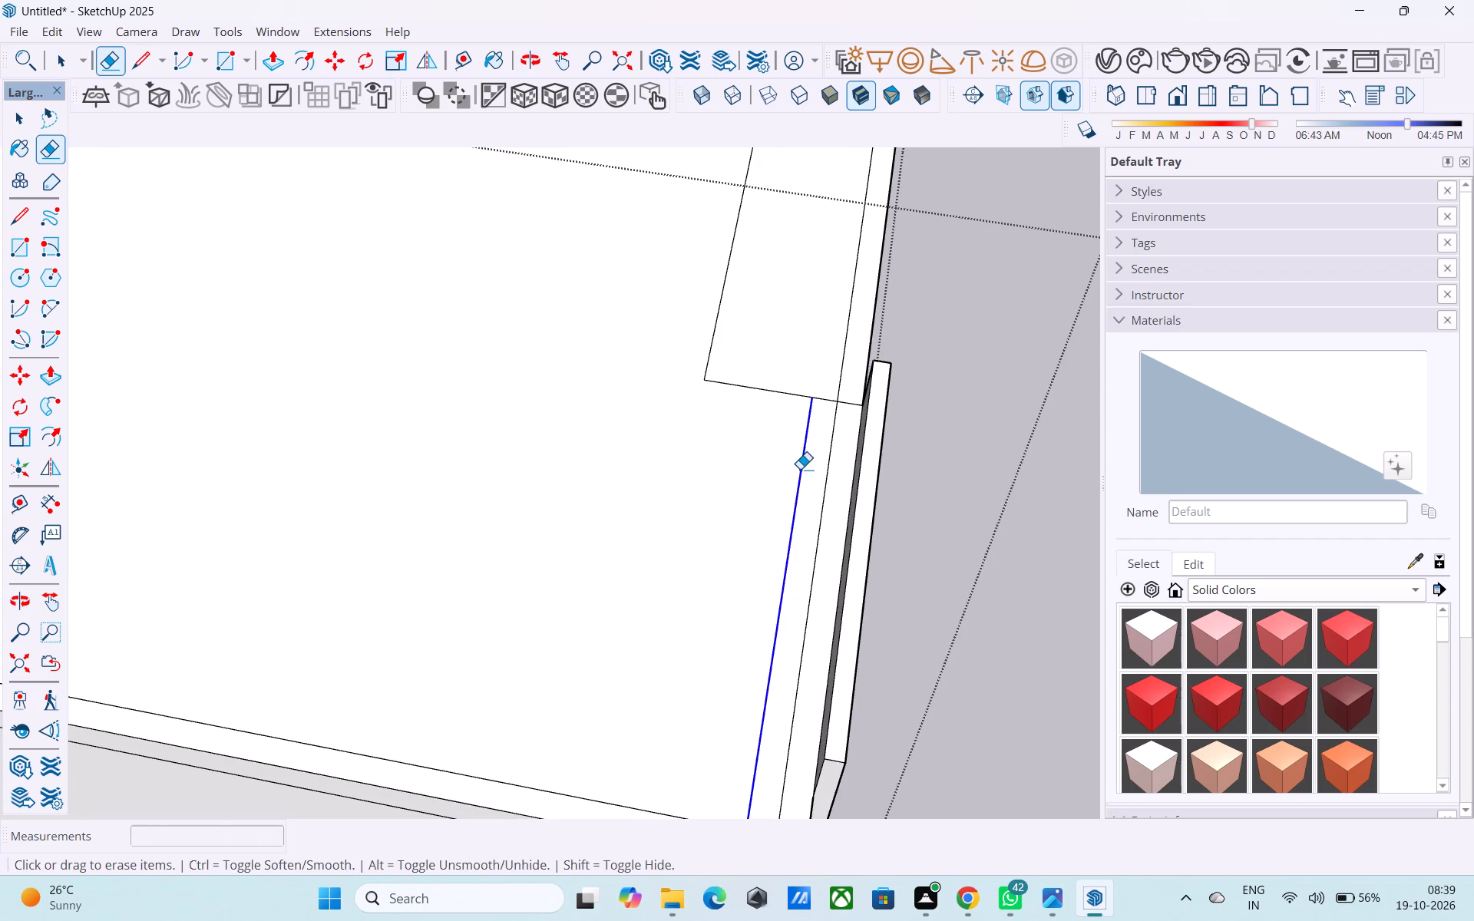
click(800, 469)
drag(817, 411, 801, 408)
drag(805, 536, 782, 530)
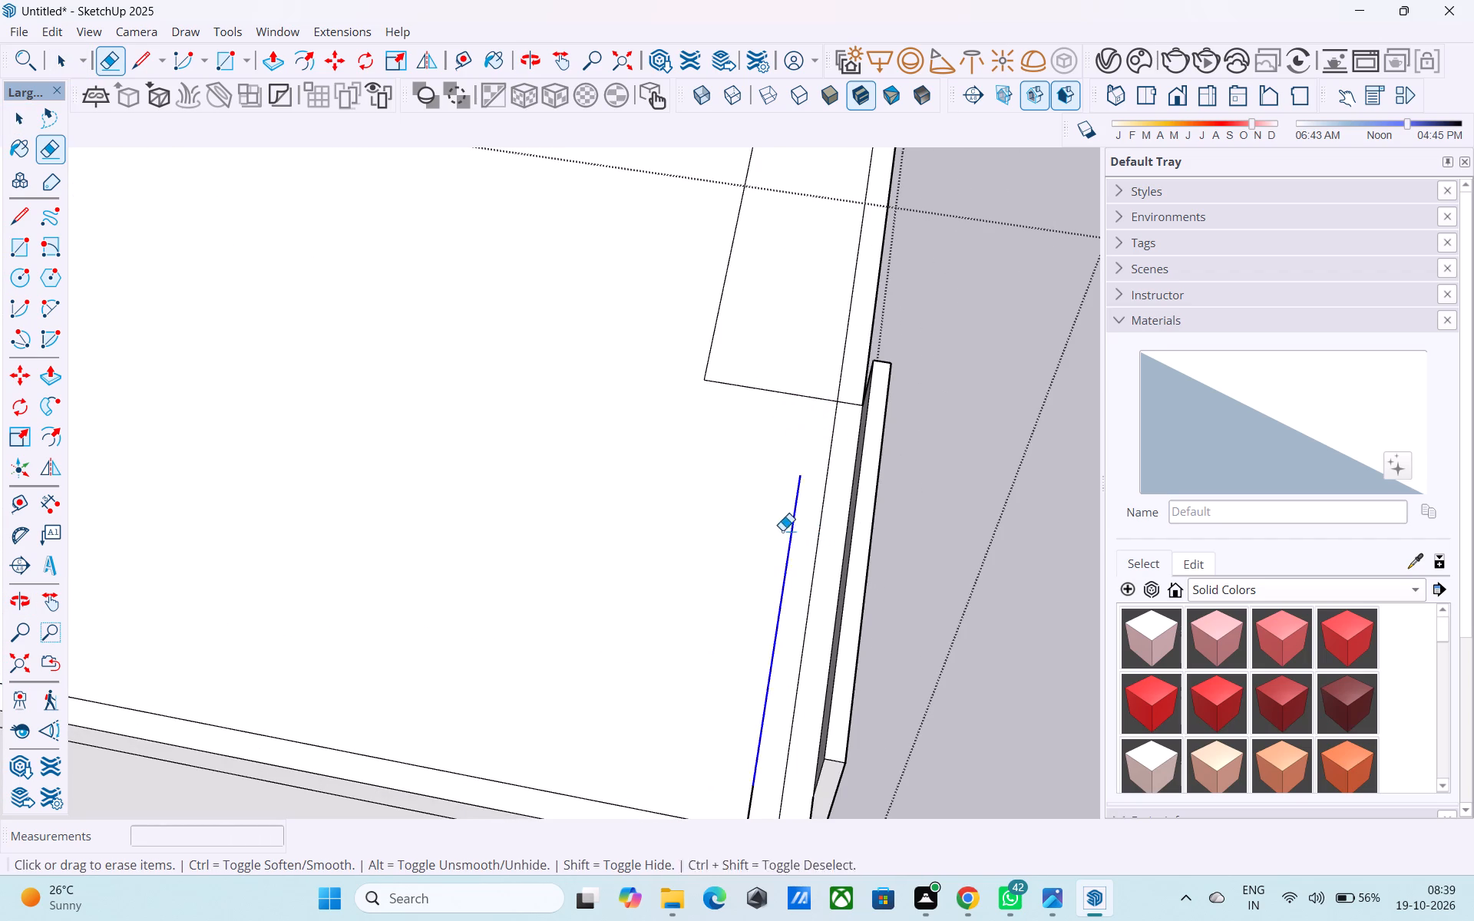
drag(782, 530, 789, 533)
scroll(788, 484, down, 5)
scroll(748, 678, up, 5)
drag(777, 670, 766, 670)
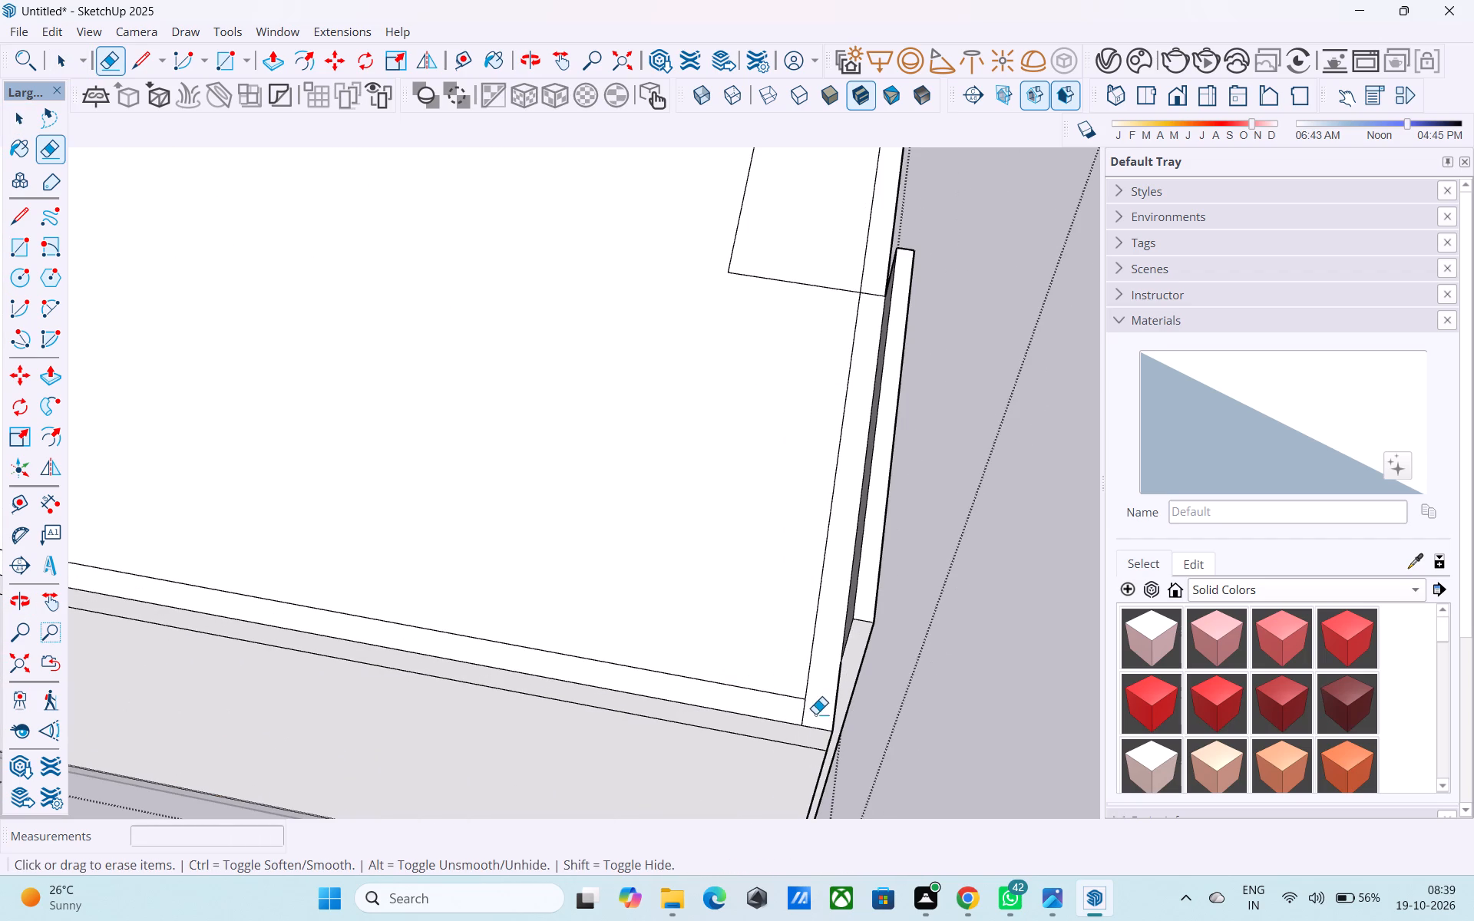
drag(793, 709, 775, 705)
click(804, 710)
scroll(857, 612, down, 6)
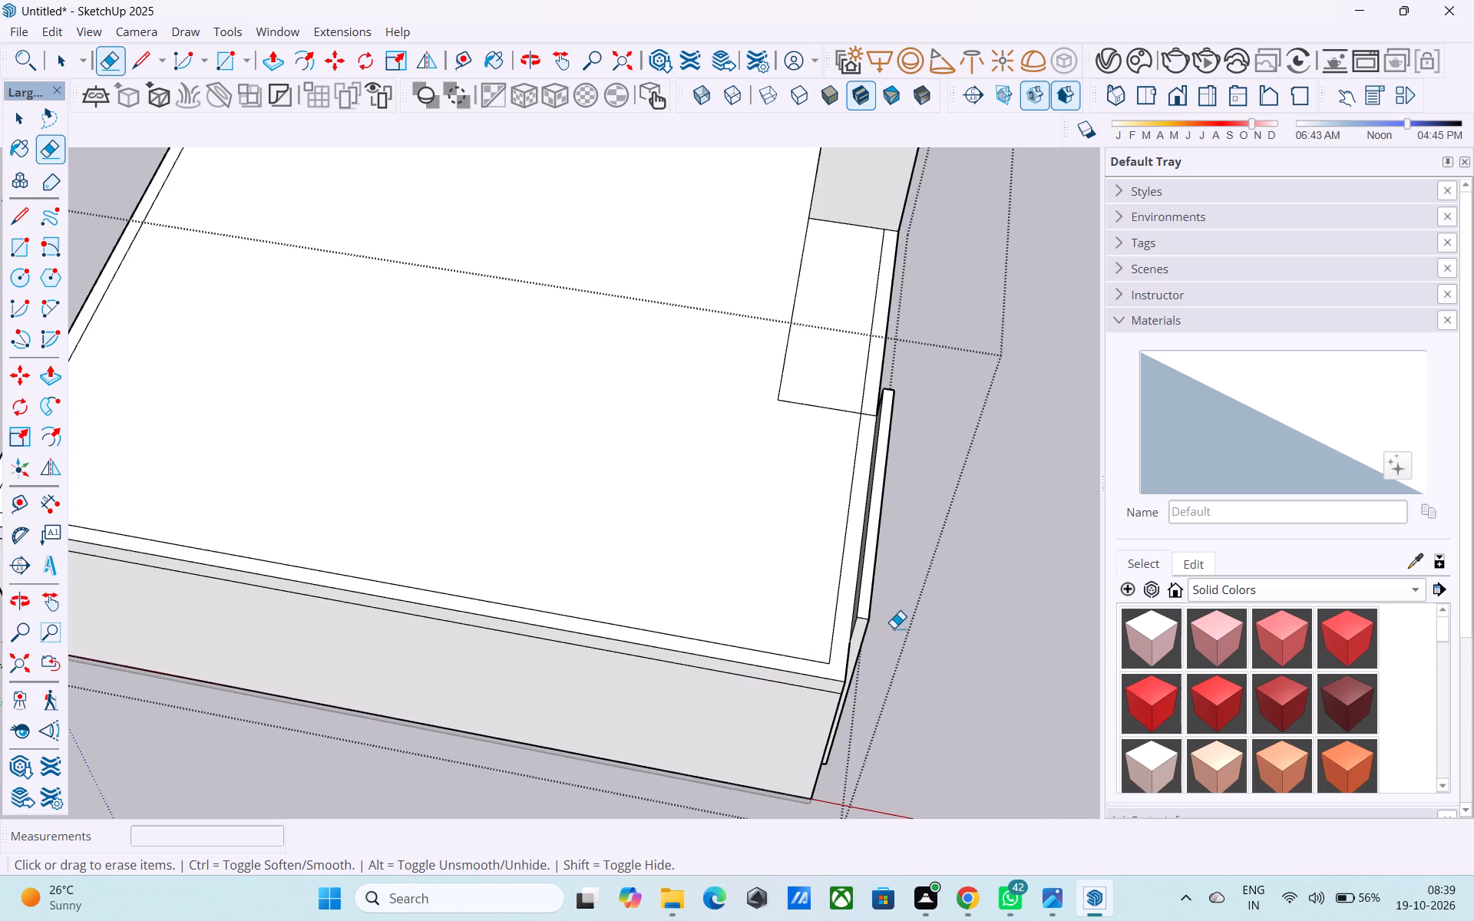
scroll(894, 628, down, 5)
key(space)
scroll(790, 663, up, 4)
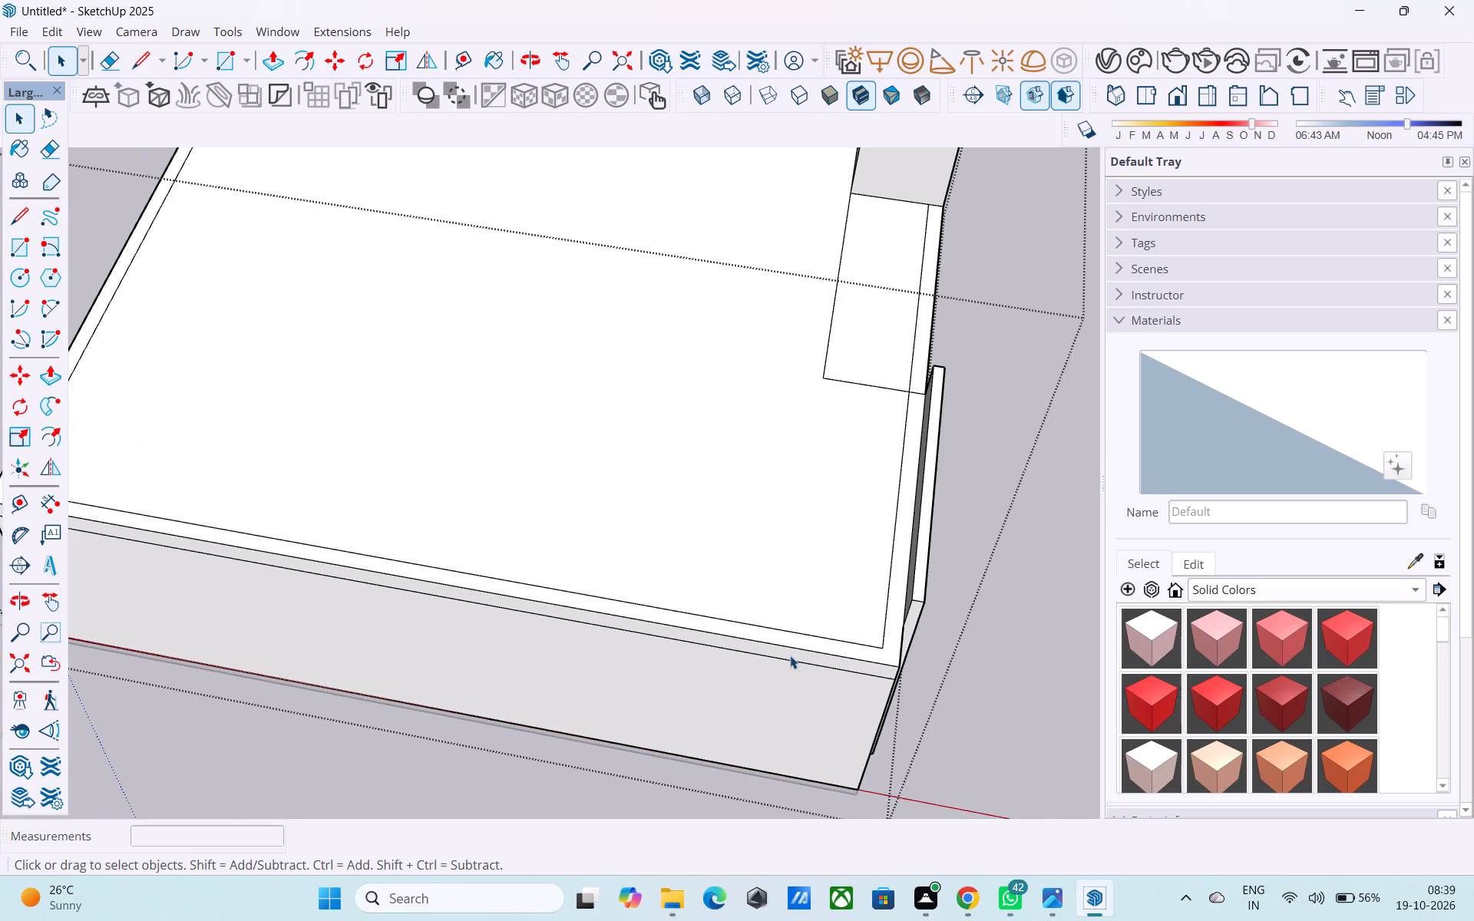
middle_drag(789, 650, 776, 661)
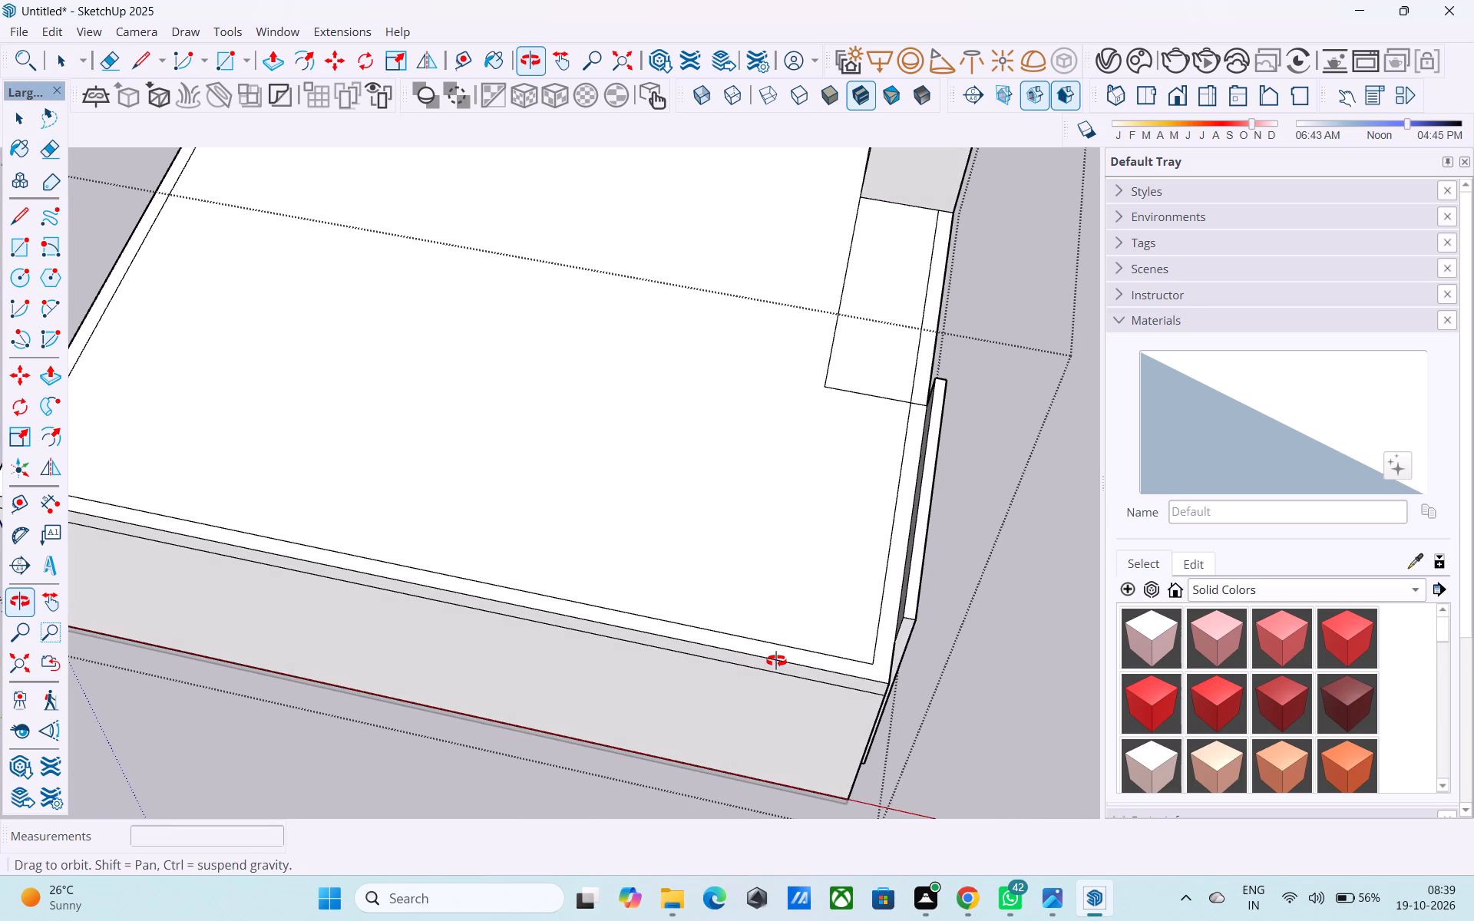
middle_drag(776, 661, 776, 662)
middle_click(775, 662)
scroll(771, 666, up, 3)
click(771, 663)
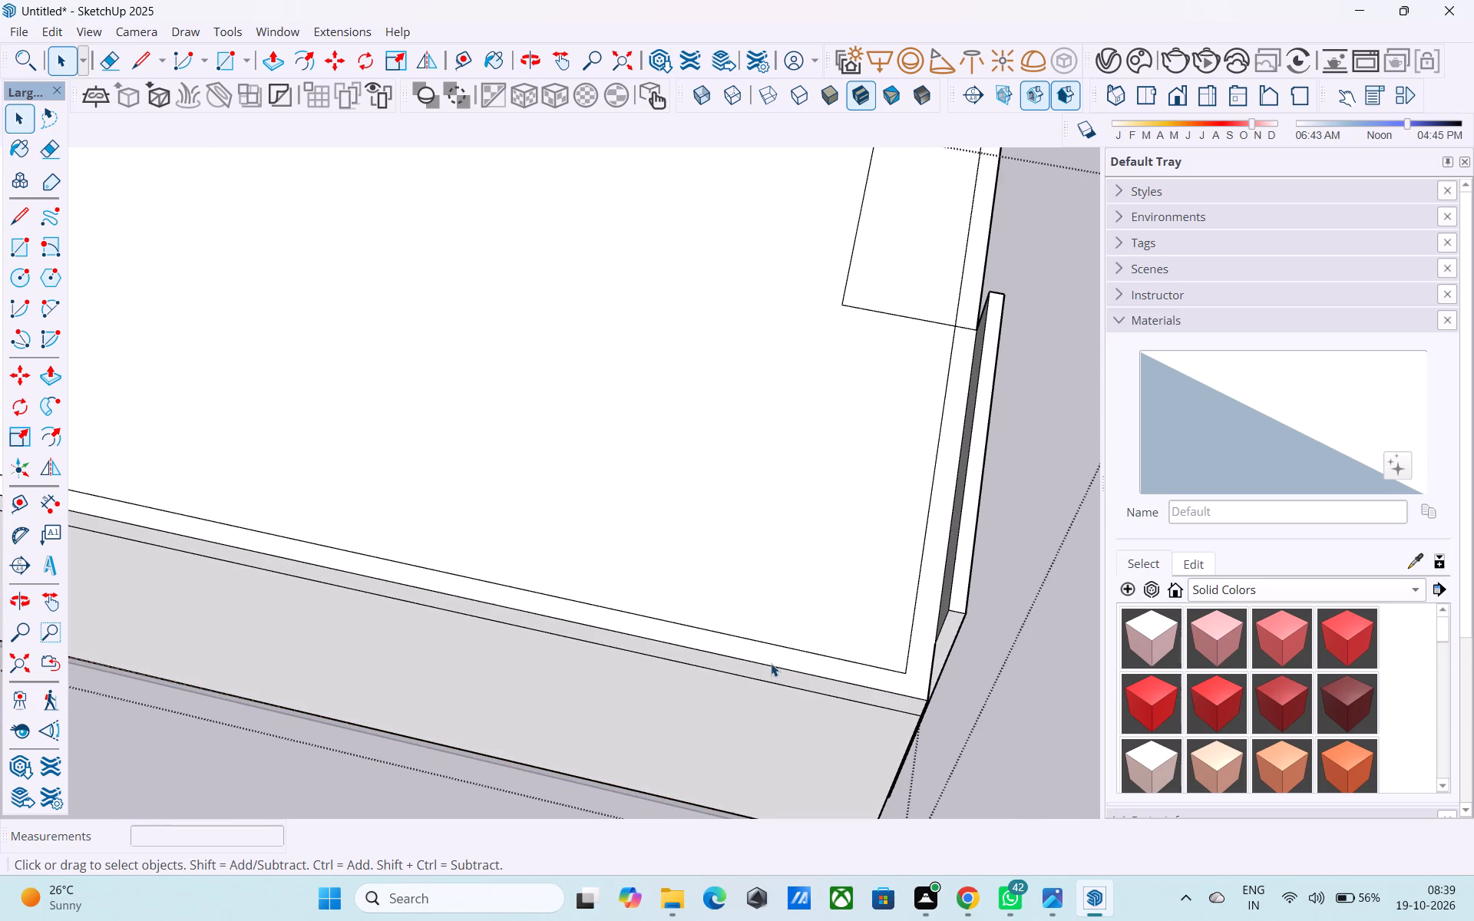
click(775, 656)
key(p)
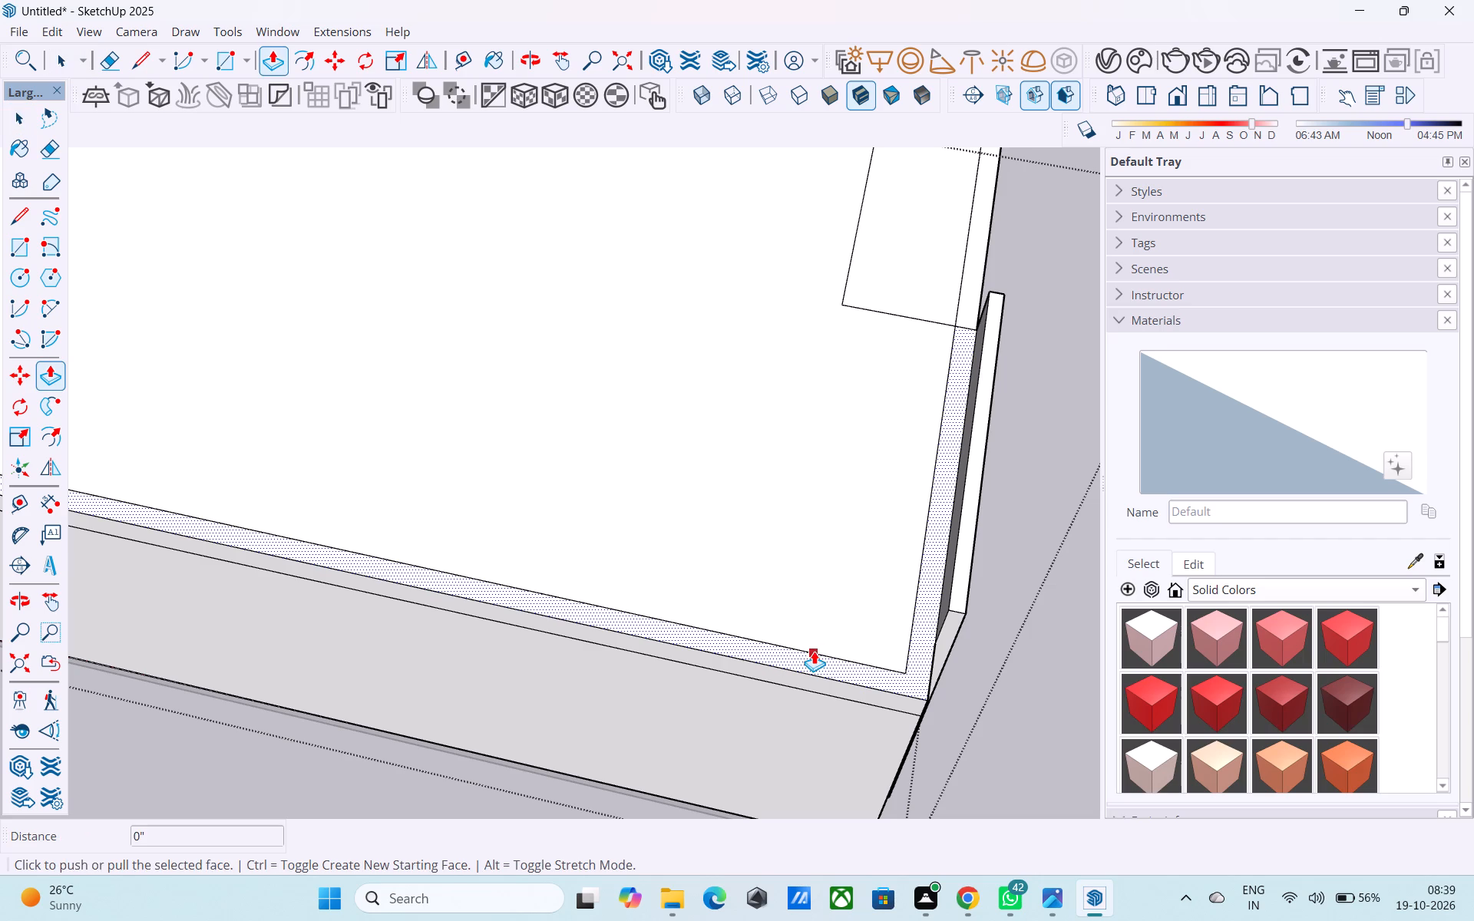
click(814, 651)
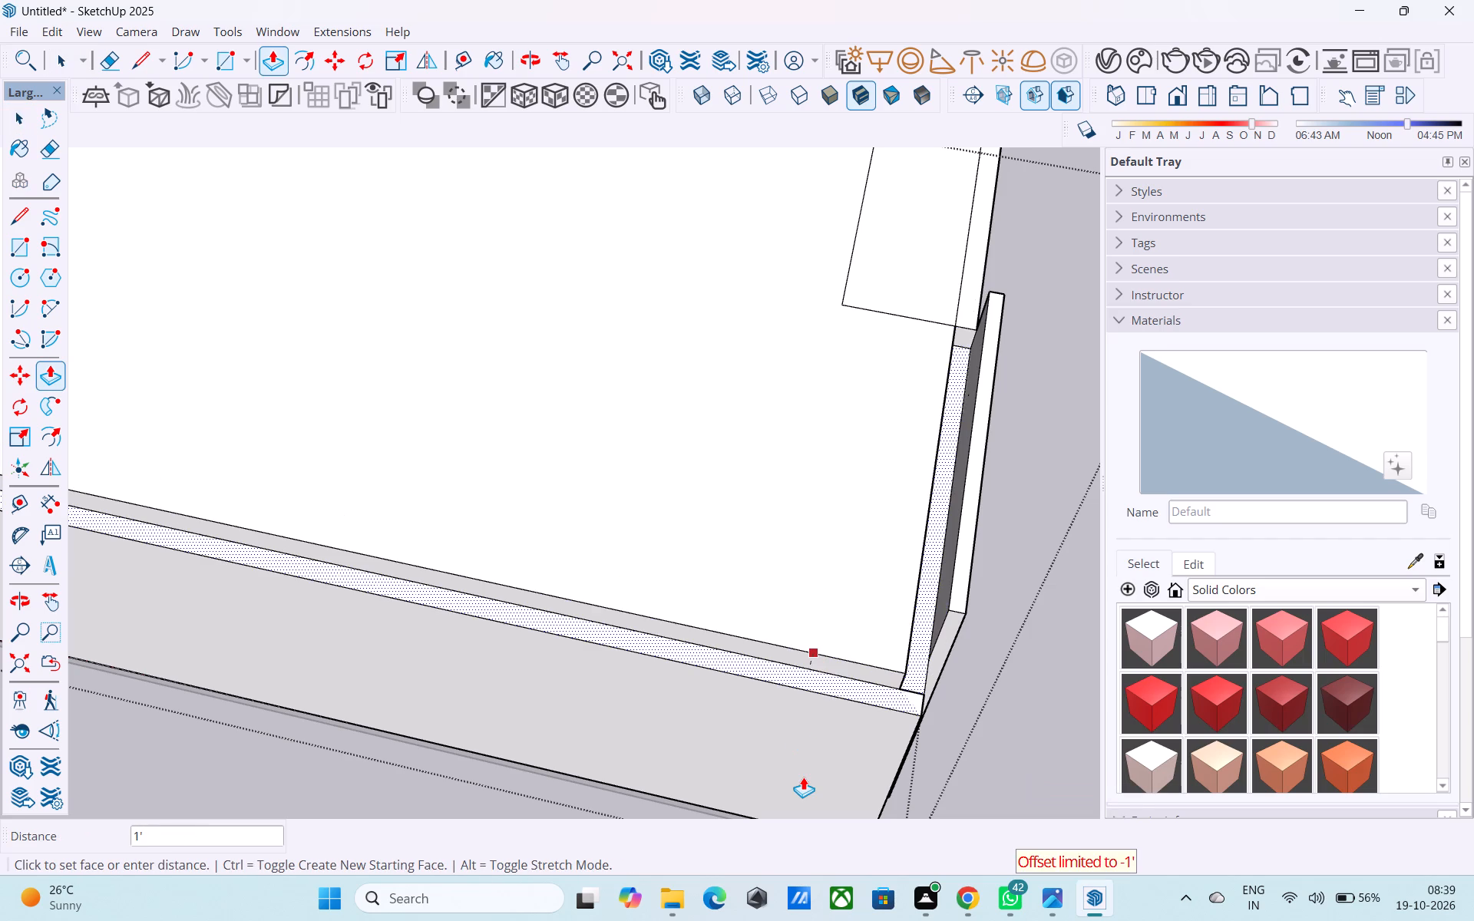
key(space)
Draw a diagonal line about 1' 7" long from the outer roof corner to the slab line on the side wall.
middle_drag(798, 784, 801, 634)
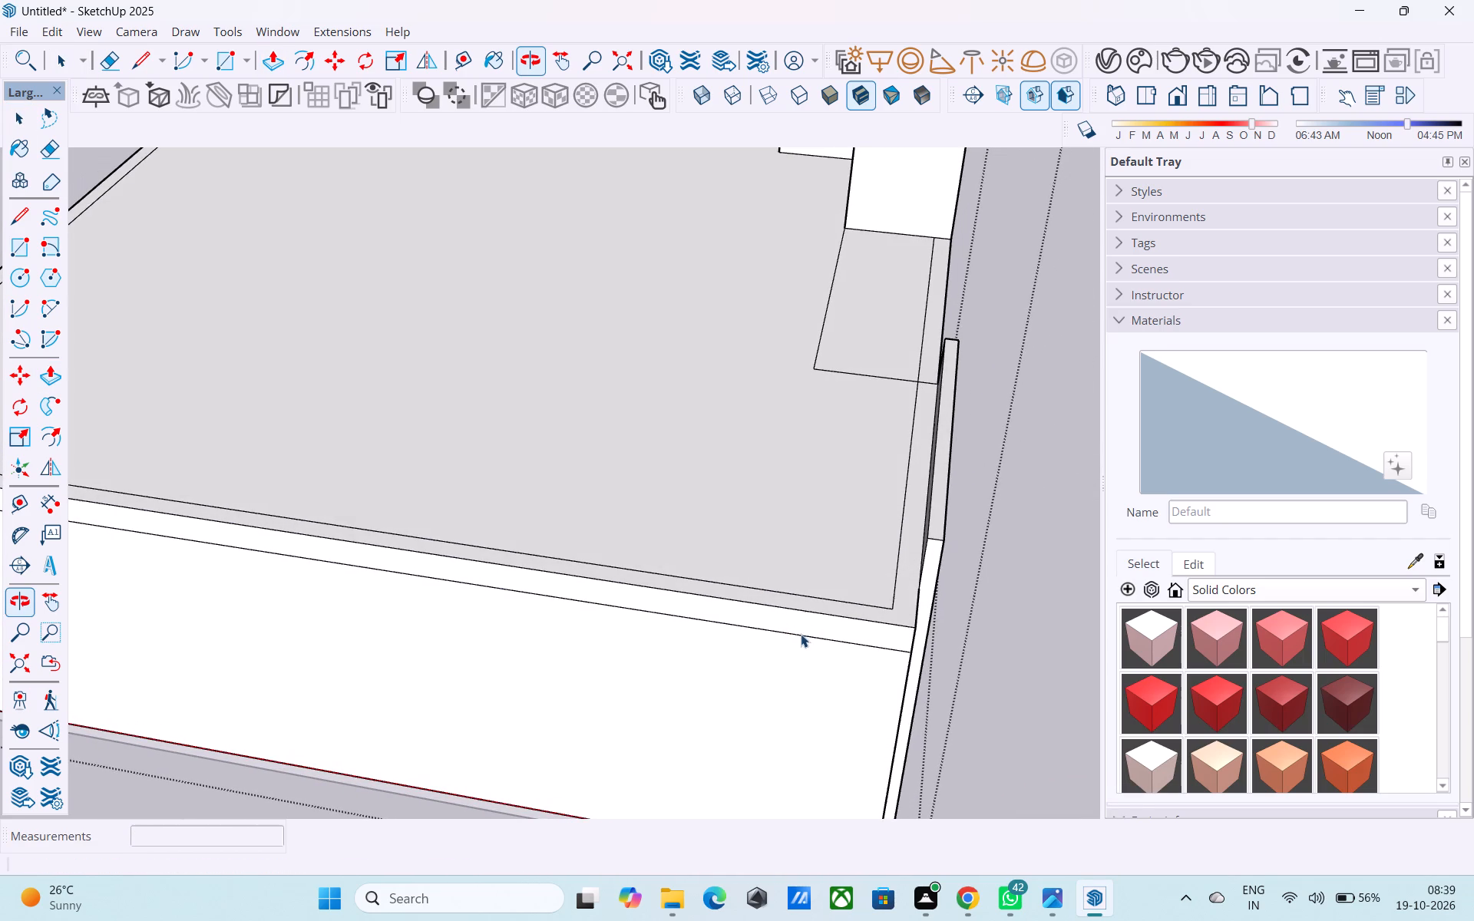
key(l)
click(917, 622)
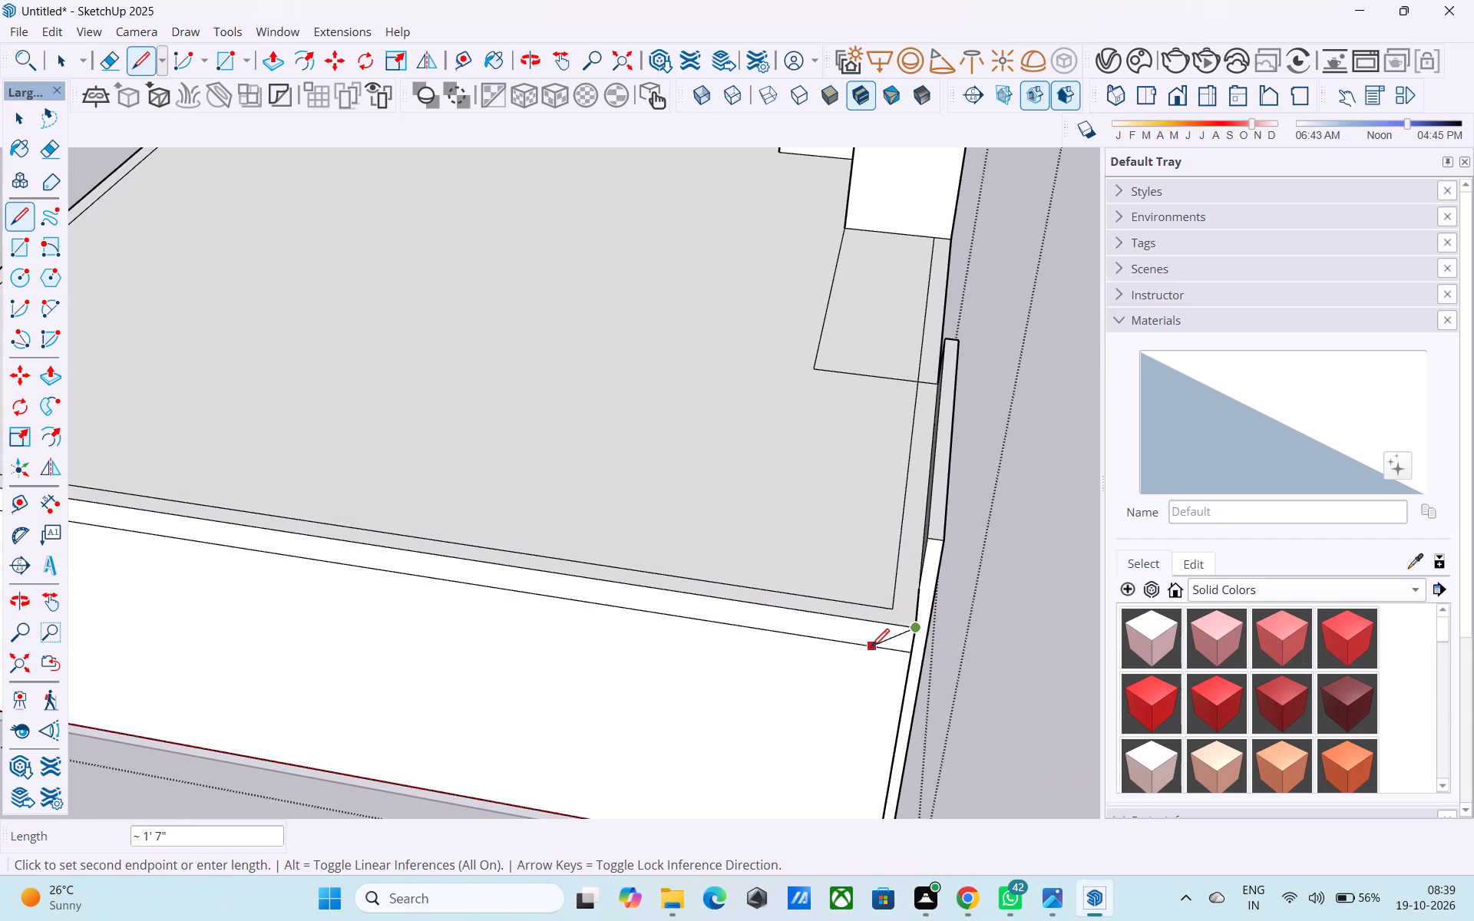
click(874, 650)
key(space)
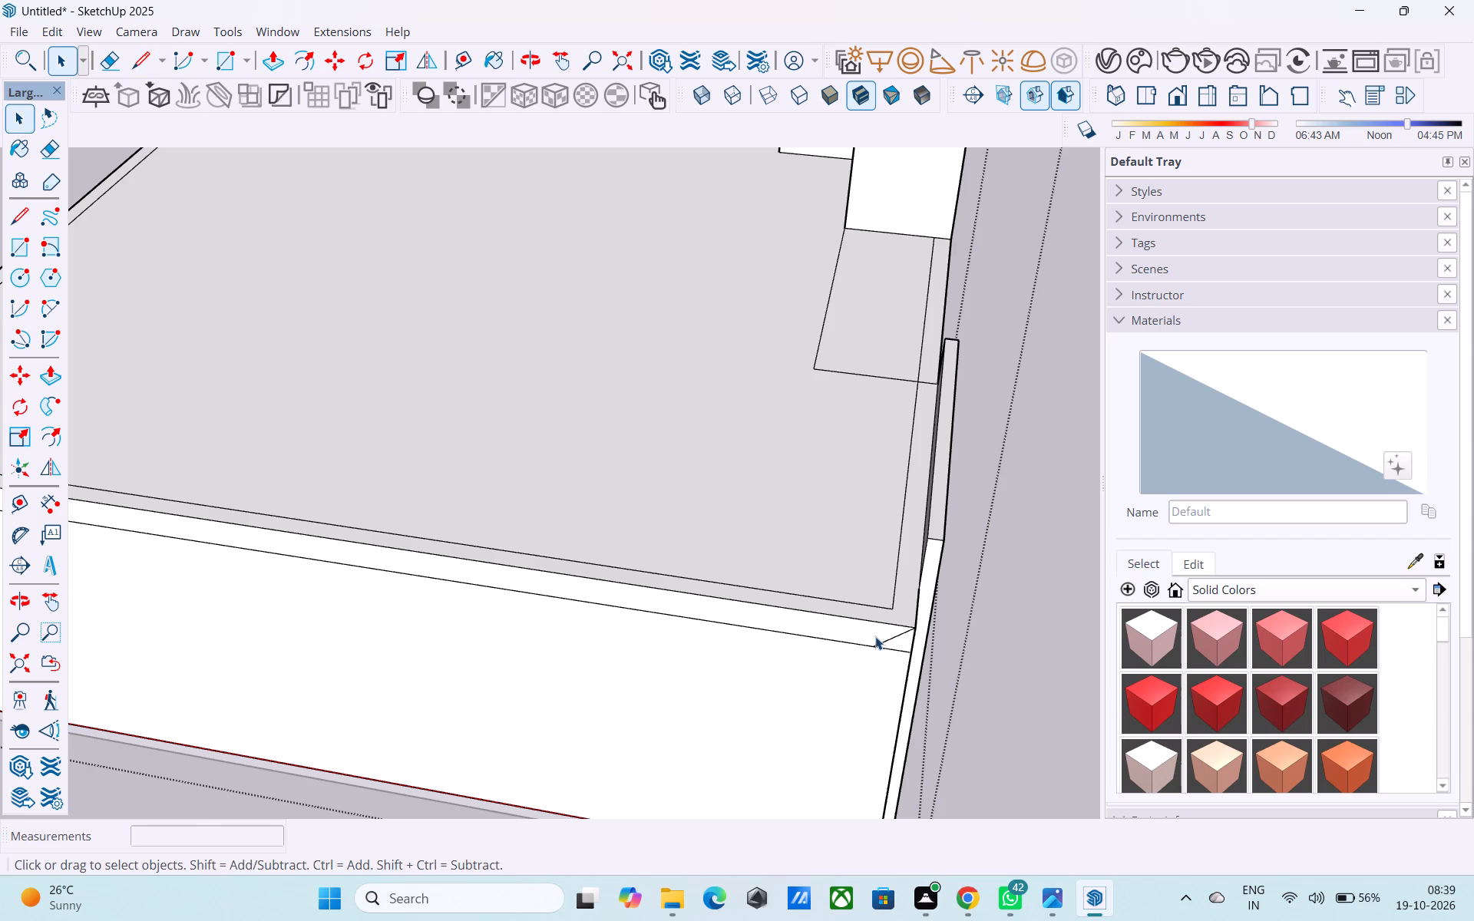
Push/Pull the roof's 9" perimeter band up 2', and raise it a further 8' to form the upper-floor walls.
click(869, 612)
key(p)
click(869, 612)
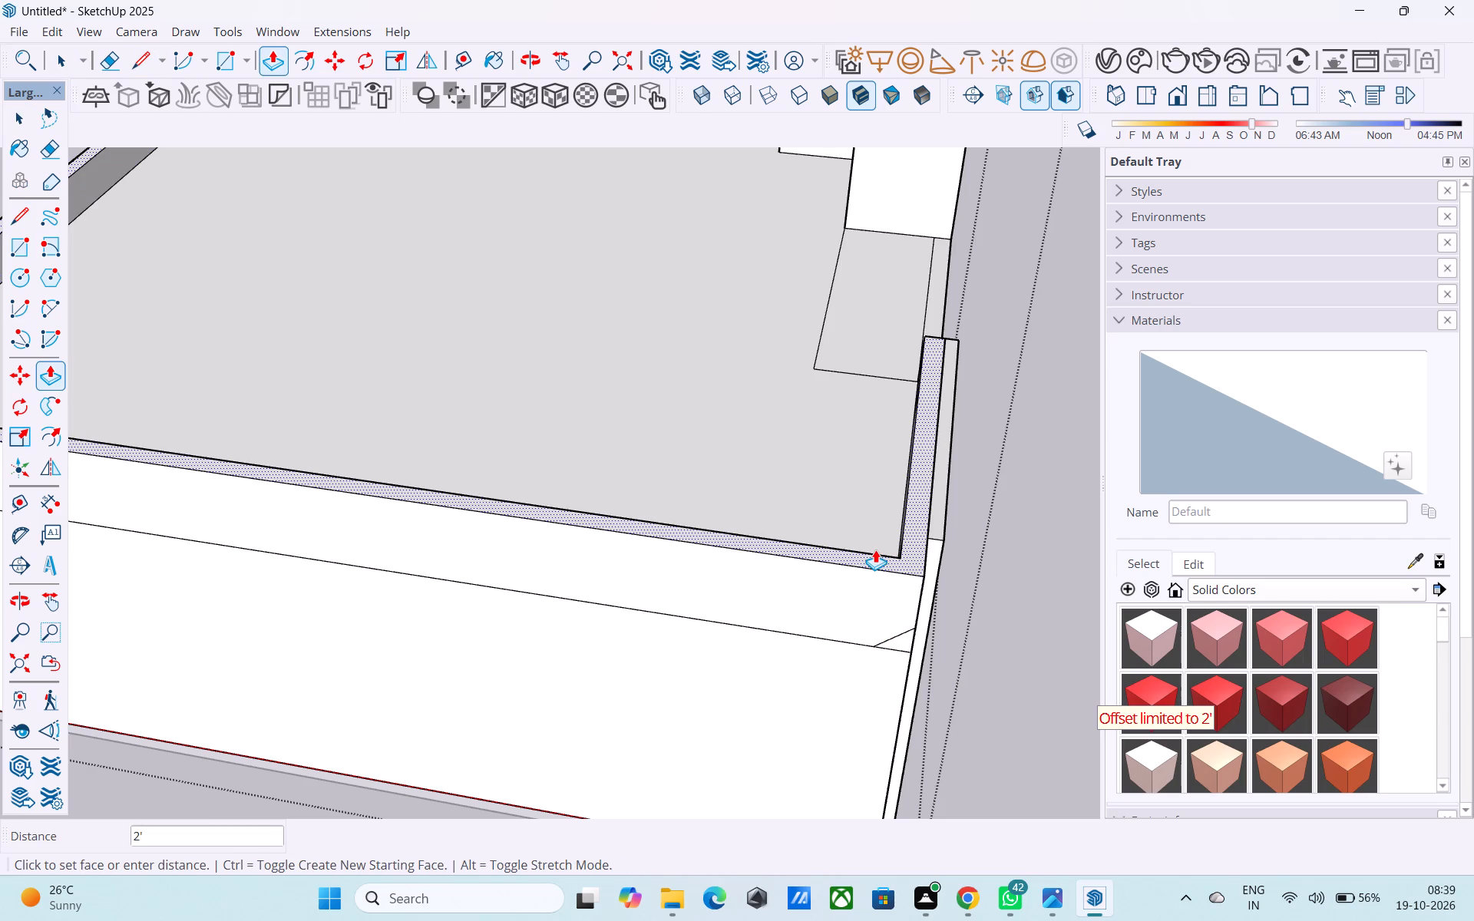
click(874, 535)
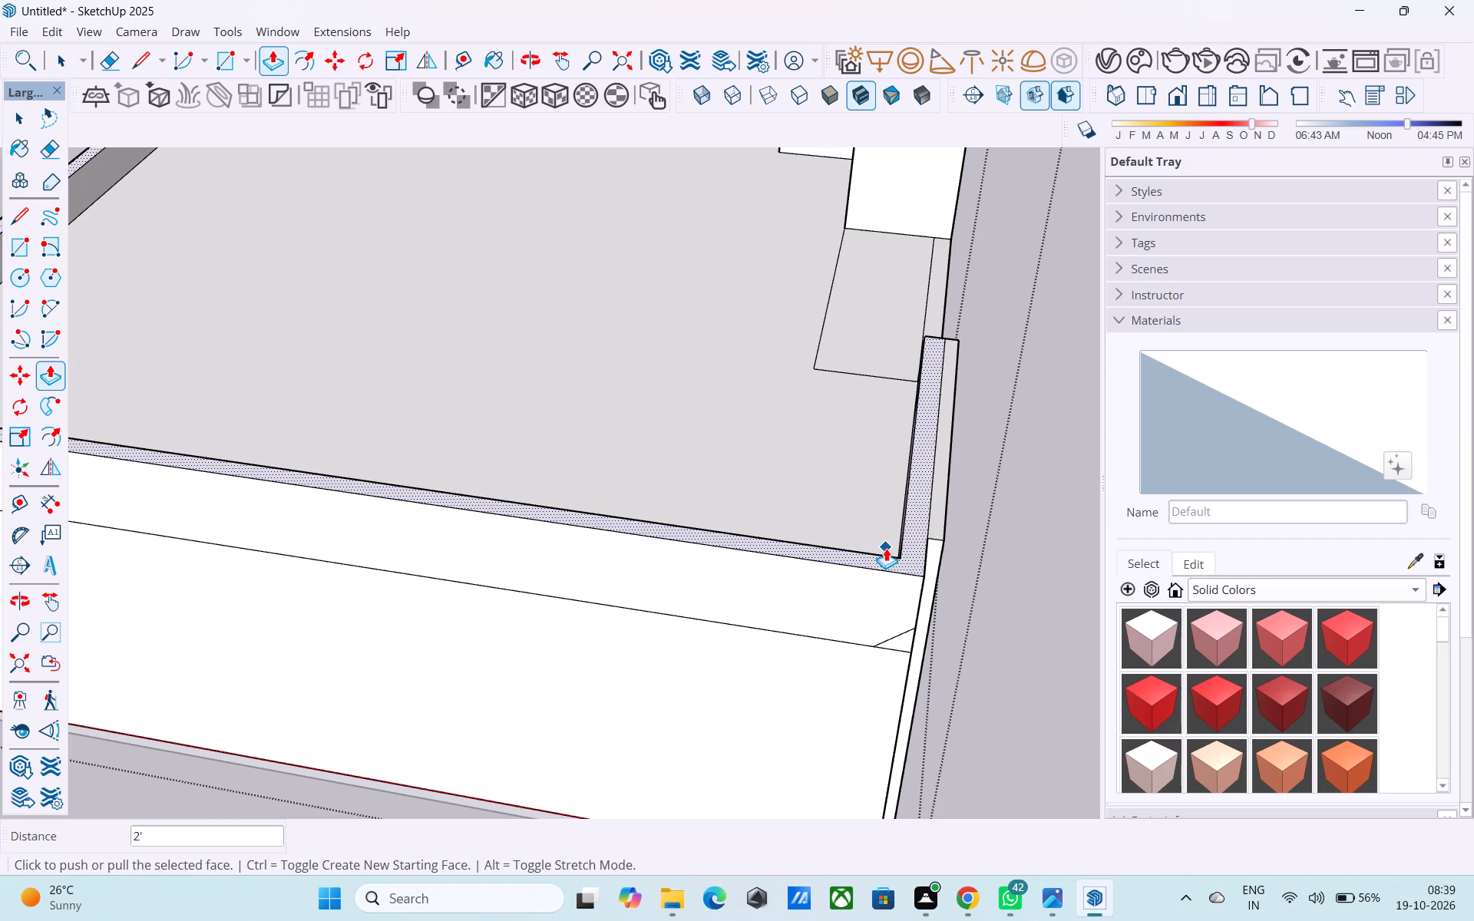
click(886, 548)
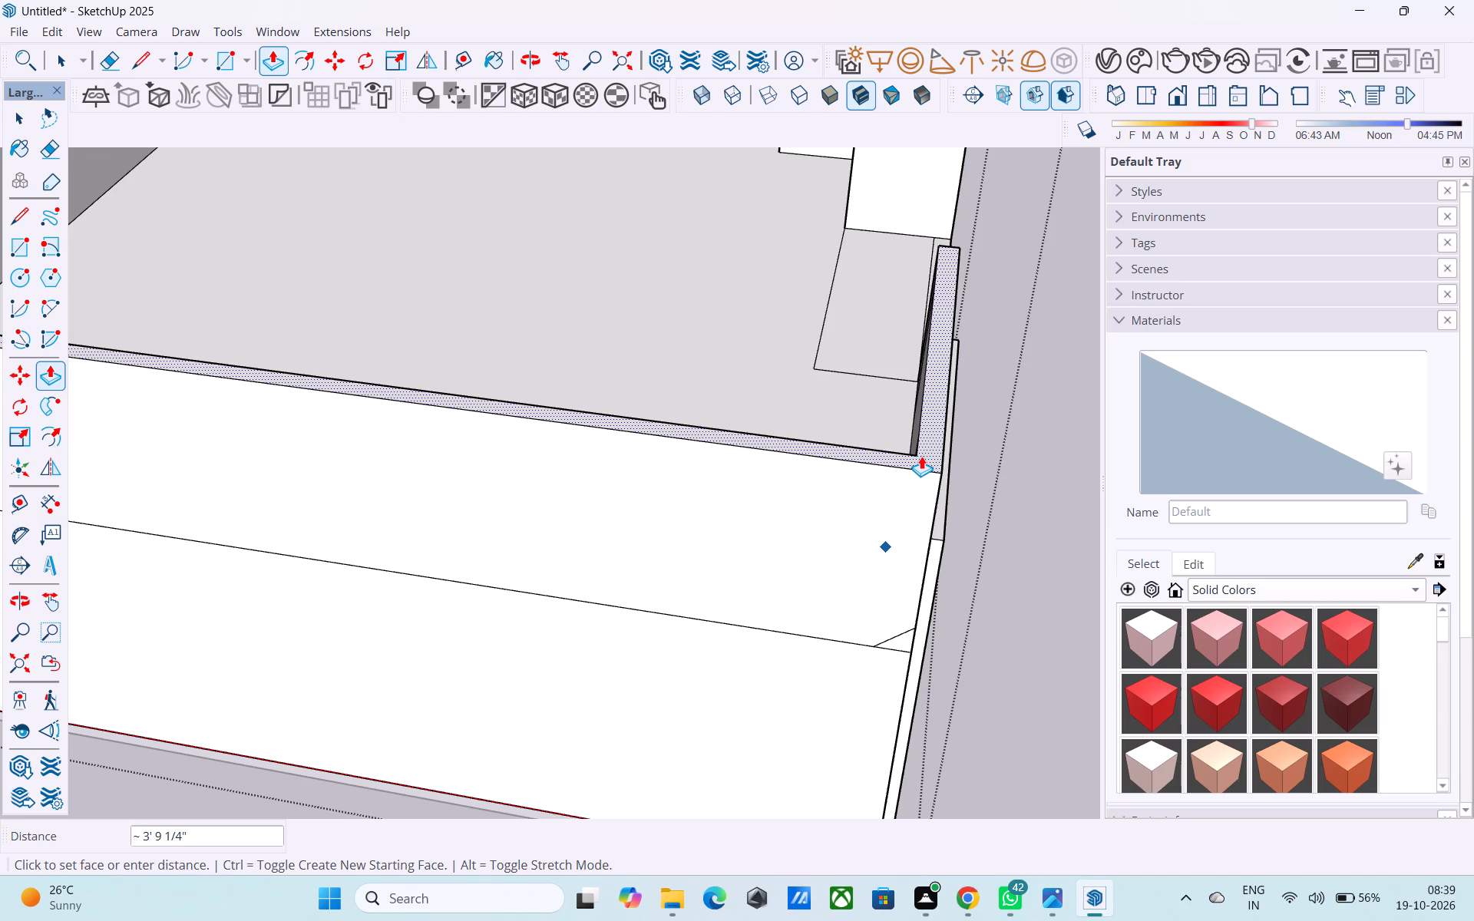
text(8')
key(Return)
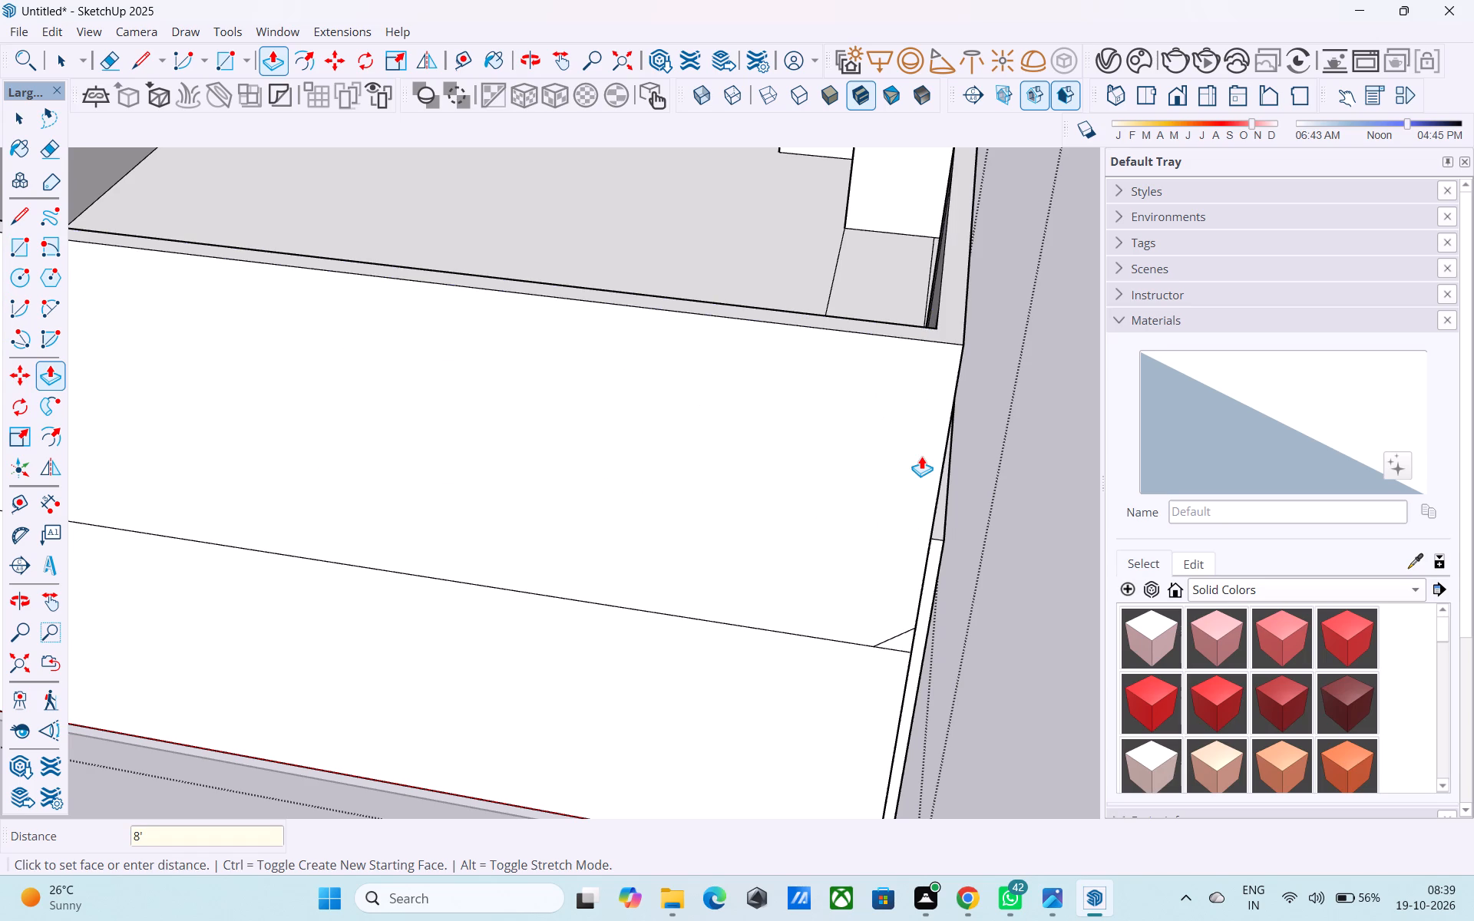
Examine the raised upper walls, front panel and corner tower from the front, side and above.
scroll(820, 457, down, 9)
middle_drag(795, 629, 309, 443)
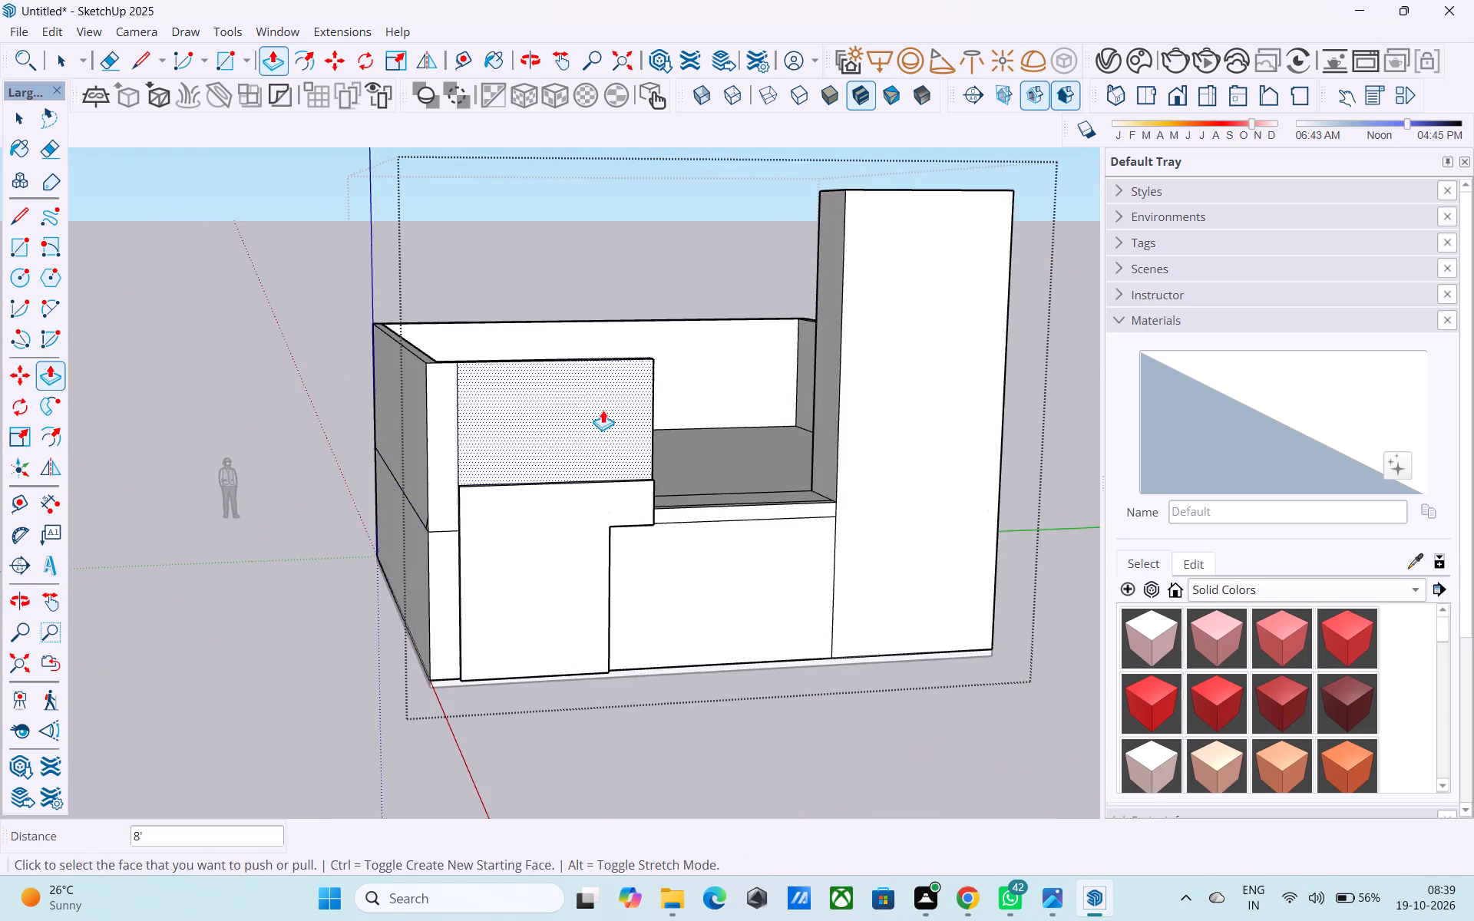
middle_drag(598, 409, 607, 528)
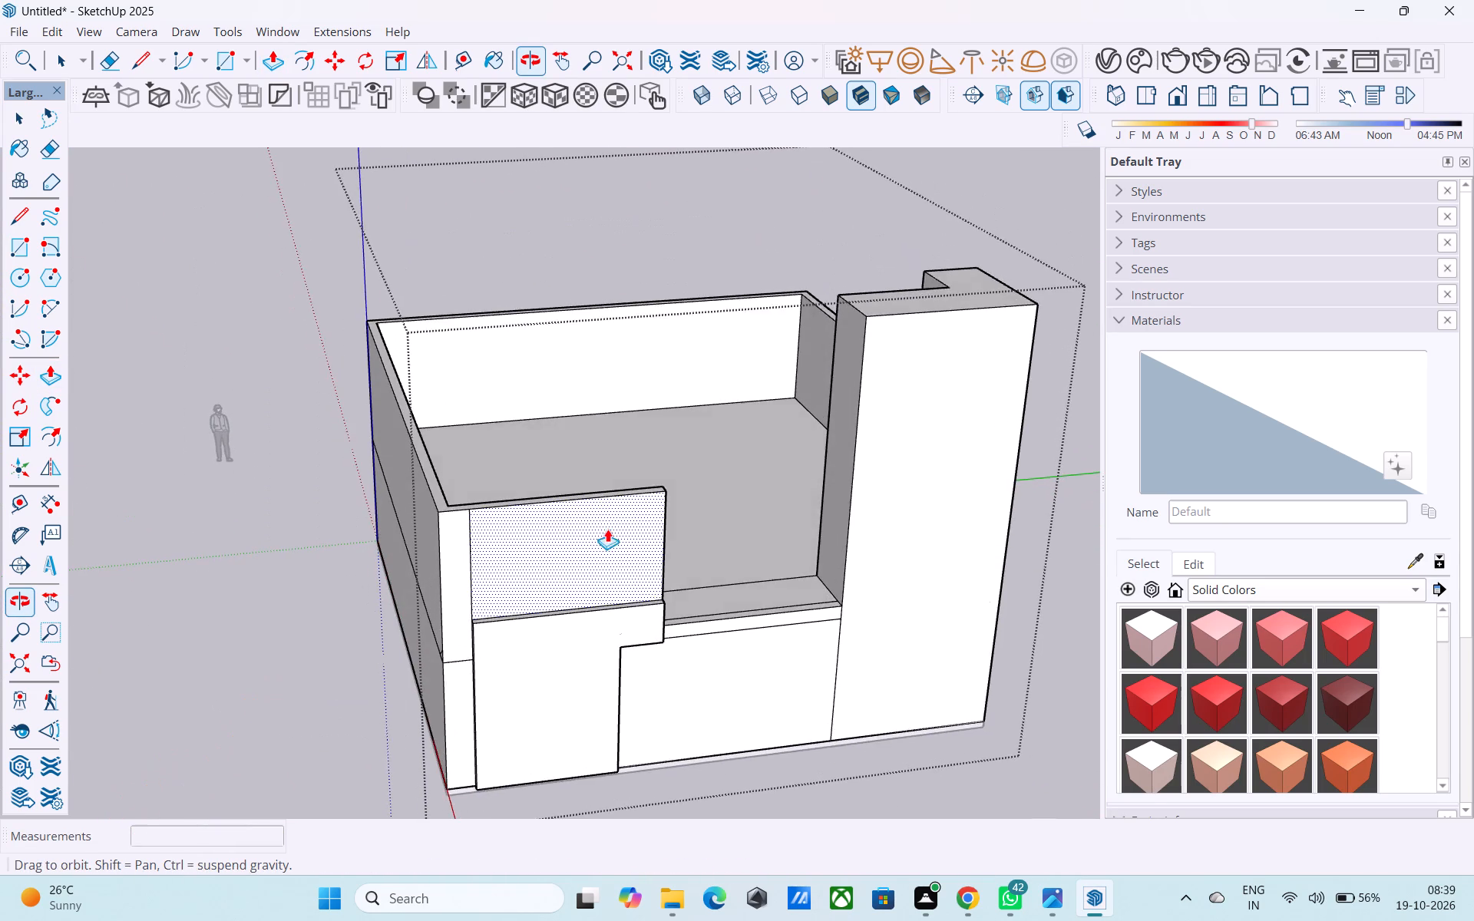
middle_drag(646, 510, 1049, 520)
shift+middle_drag(994, 499, 945, 544)
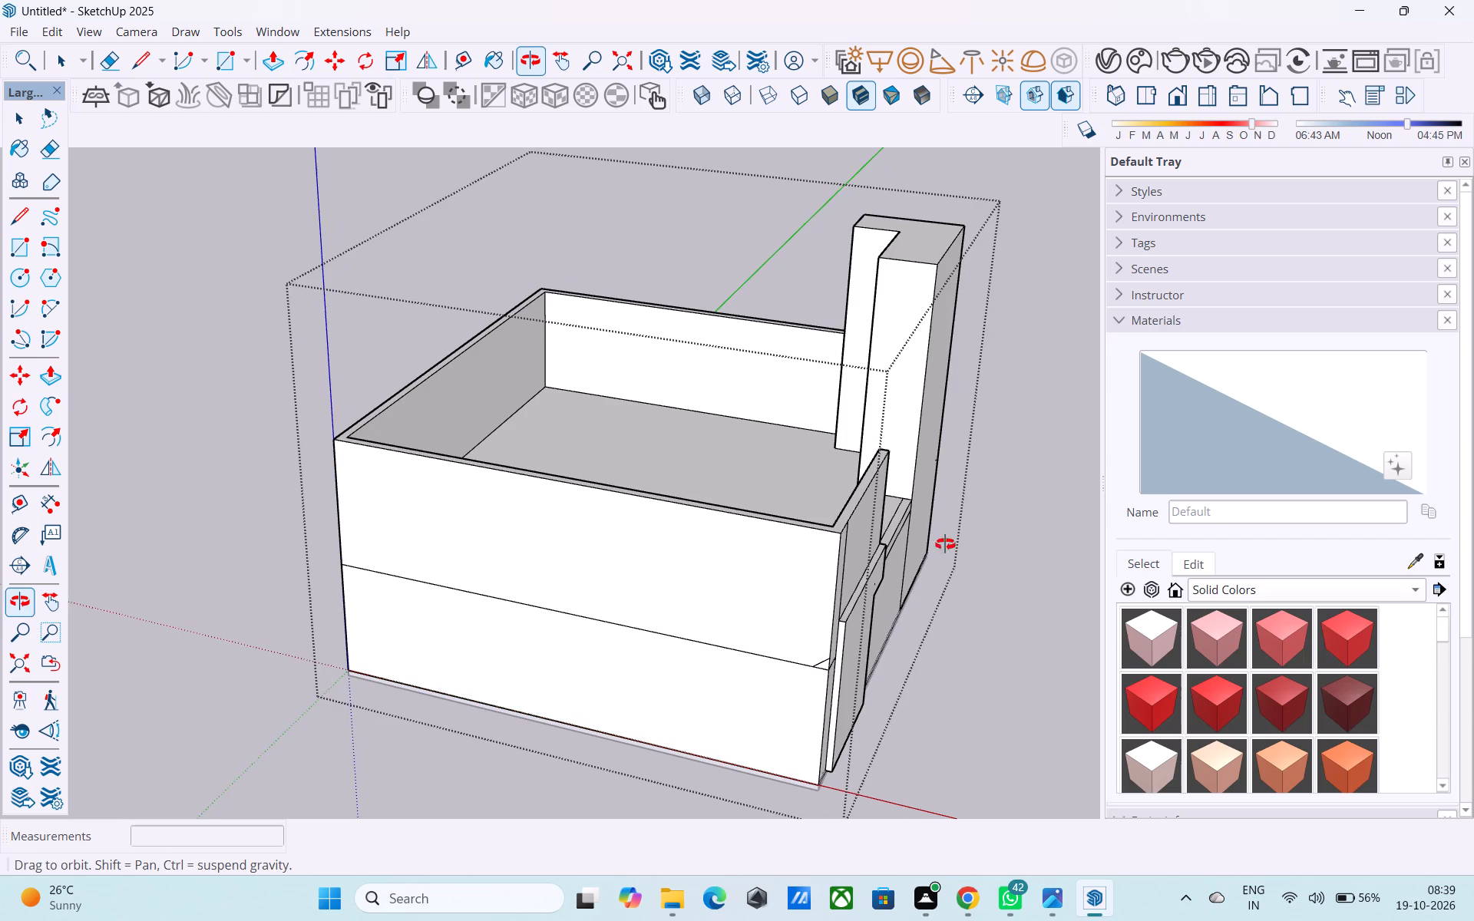
shift+middle_drag(945, 544, 944, 544)
middle_drag(907, 513, 887, 504)
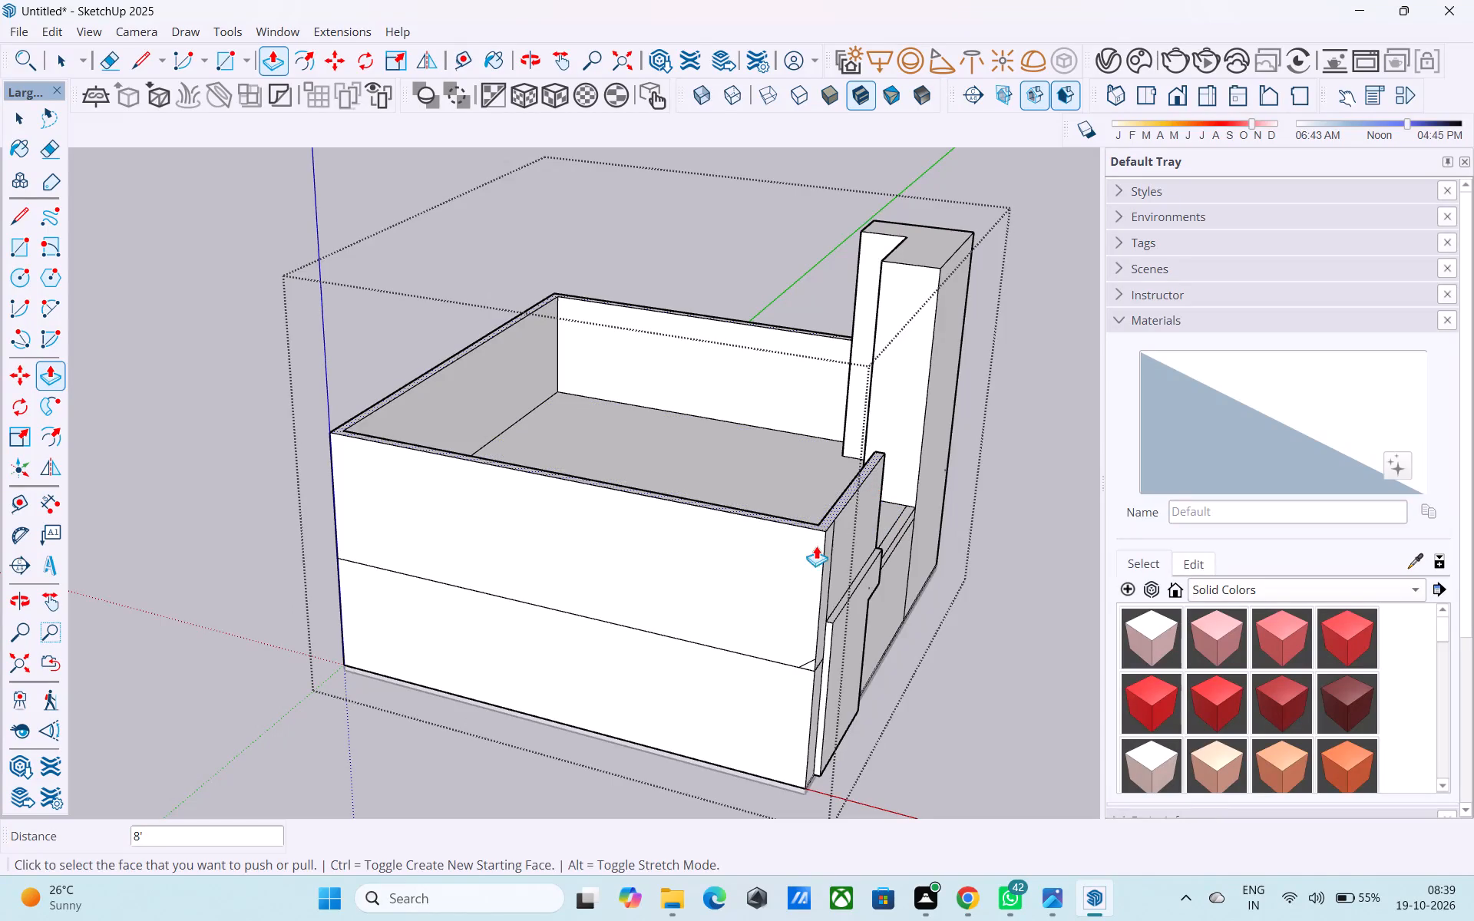
middle_drag(830, 550, 375, 464)
scroll(378, 465, up, 1)
scroll(395, 469, down, 4)
middle_drag(487, 460, 508, 512)
key(space)
middle_drag(531, 510, 593, 573)
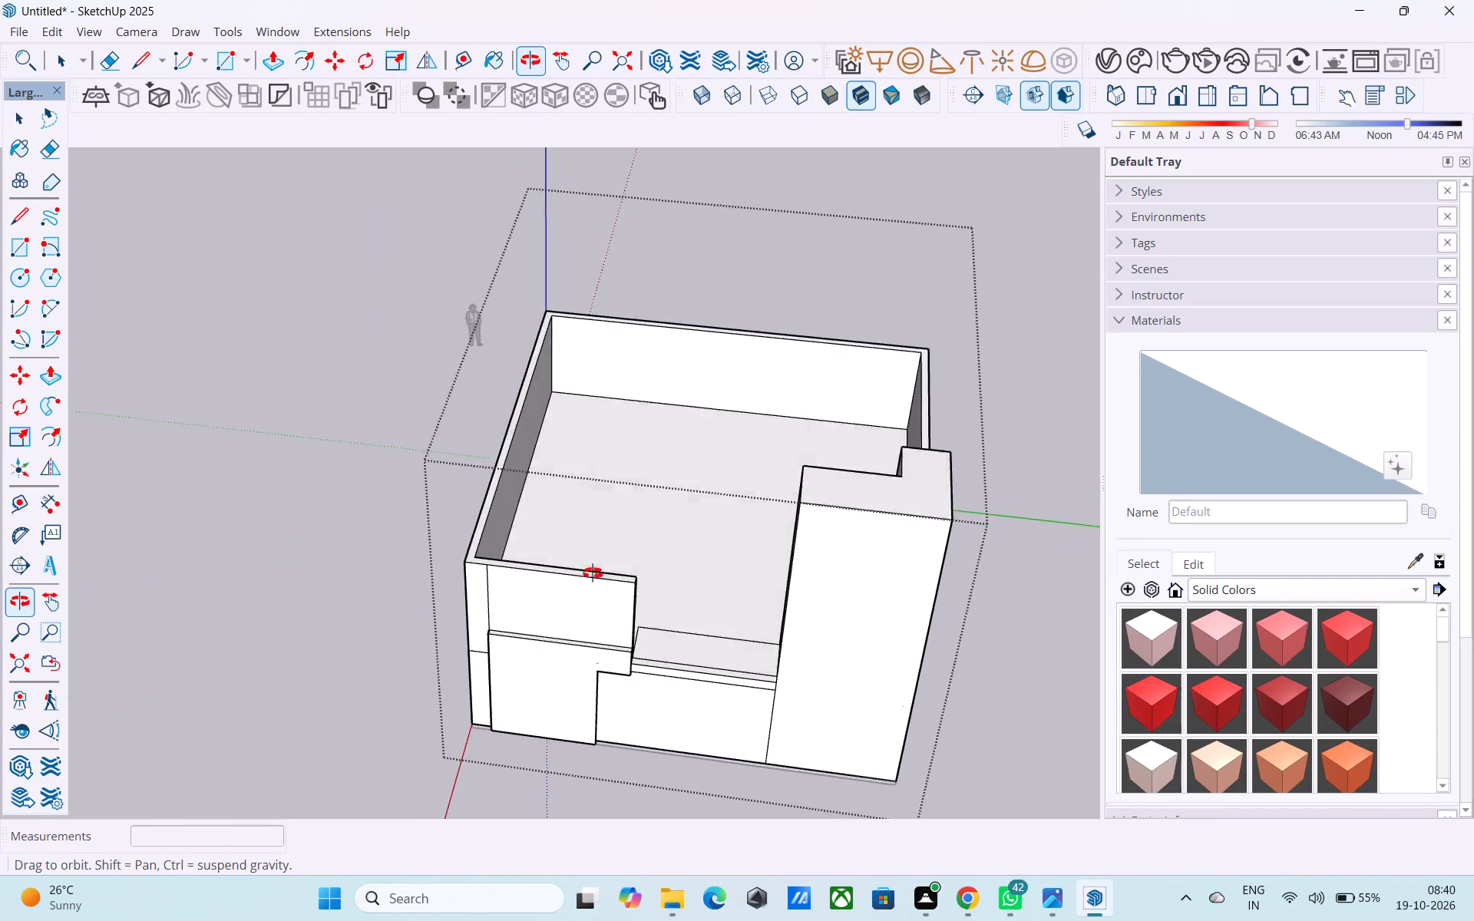
middle_drag(593, 573, 577, 625)
scroll(647, 688, up, 9)
scroll(553, 566, down, 6)
middle_drag(553, 566, 1176, 628)
middle_drag(741, 417, 850, 368)
shift+middle_drag(845, 342, 917, 537)
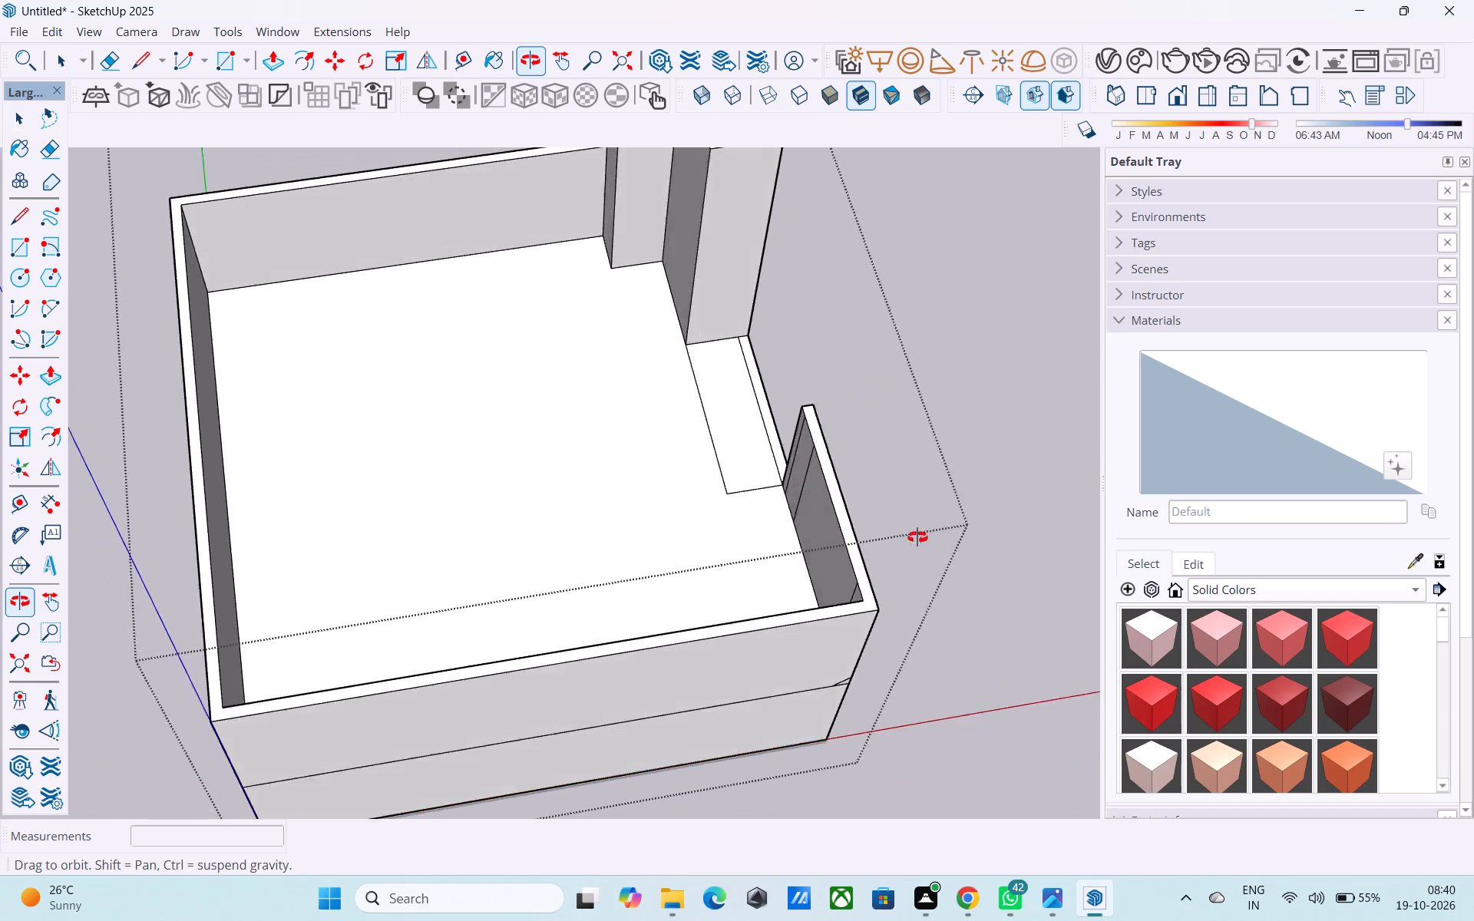
Erase the three stray lines on the inner face of the short raised front wall beside the recess.
shift+middle_drag(917, 537, 923, 536)
scroll(722, 470, up, 2)
middle_drag(722, 468, 769, 588)
scroll(824, 539, up, 2)
key(e)
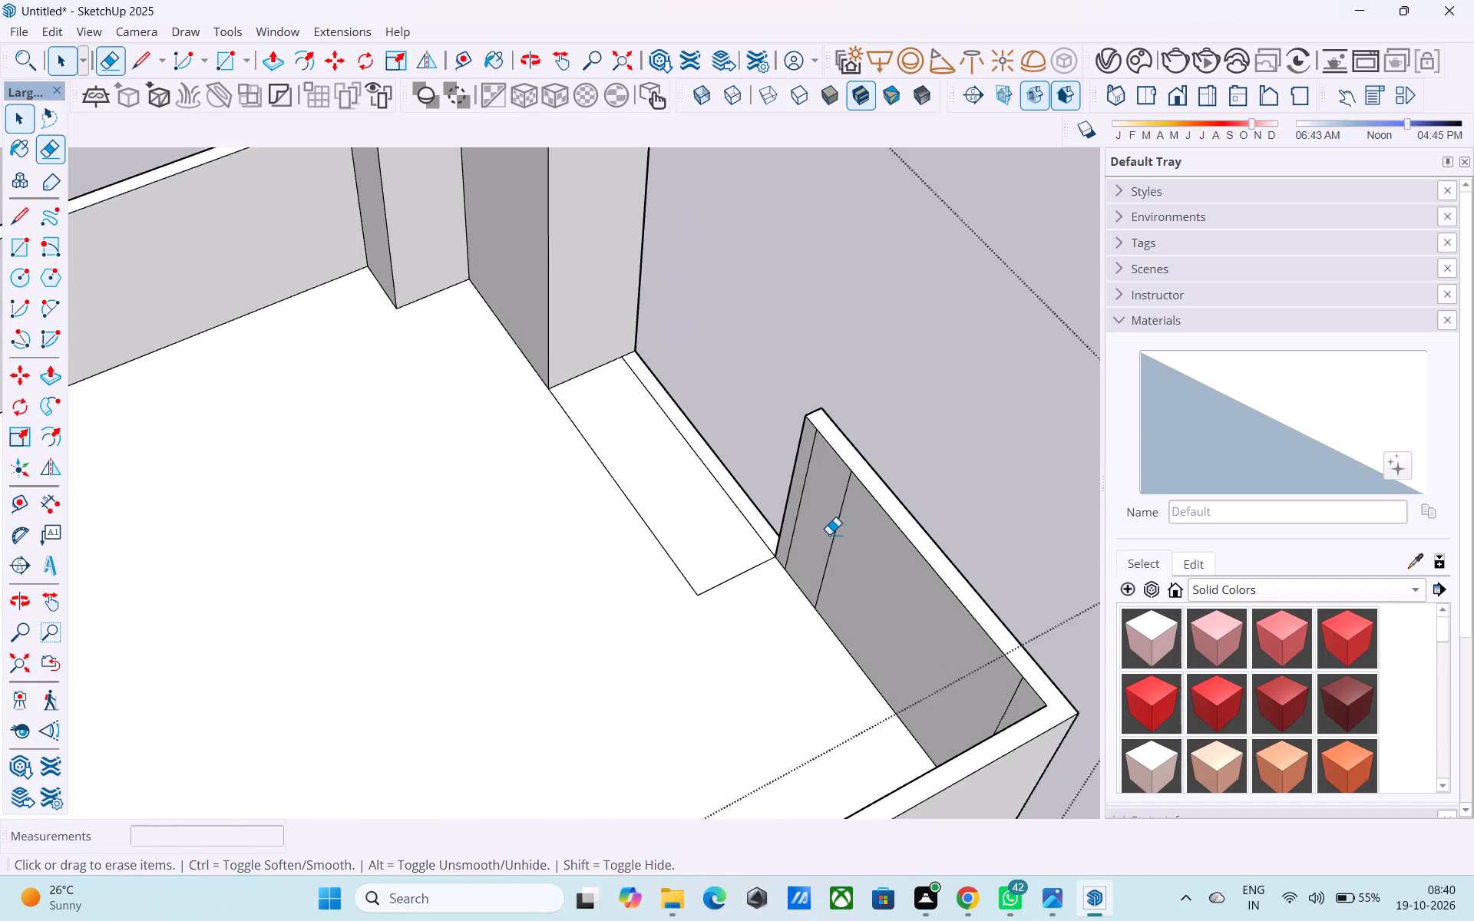
scroll(829, 534, up, 2)
click(837, 540)
click(798, 500)
scroll(521, 505, down, 3)
scroll(521, 505, up, 1)
scroll(521, 505, down, 3)
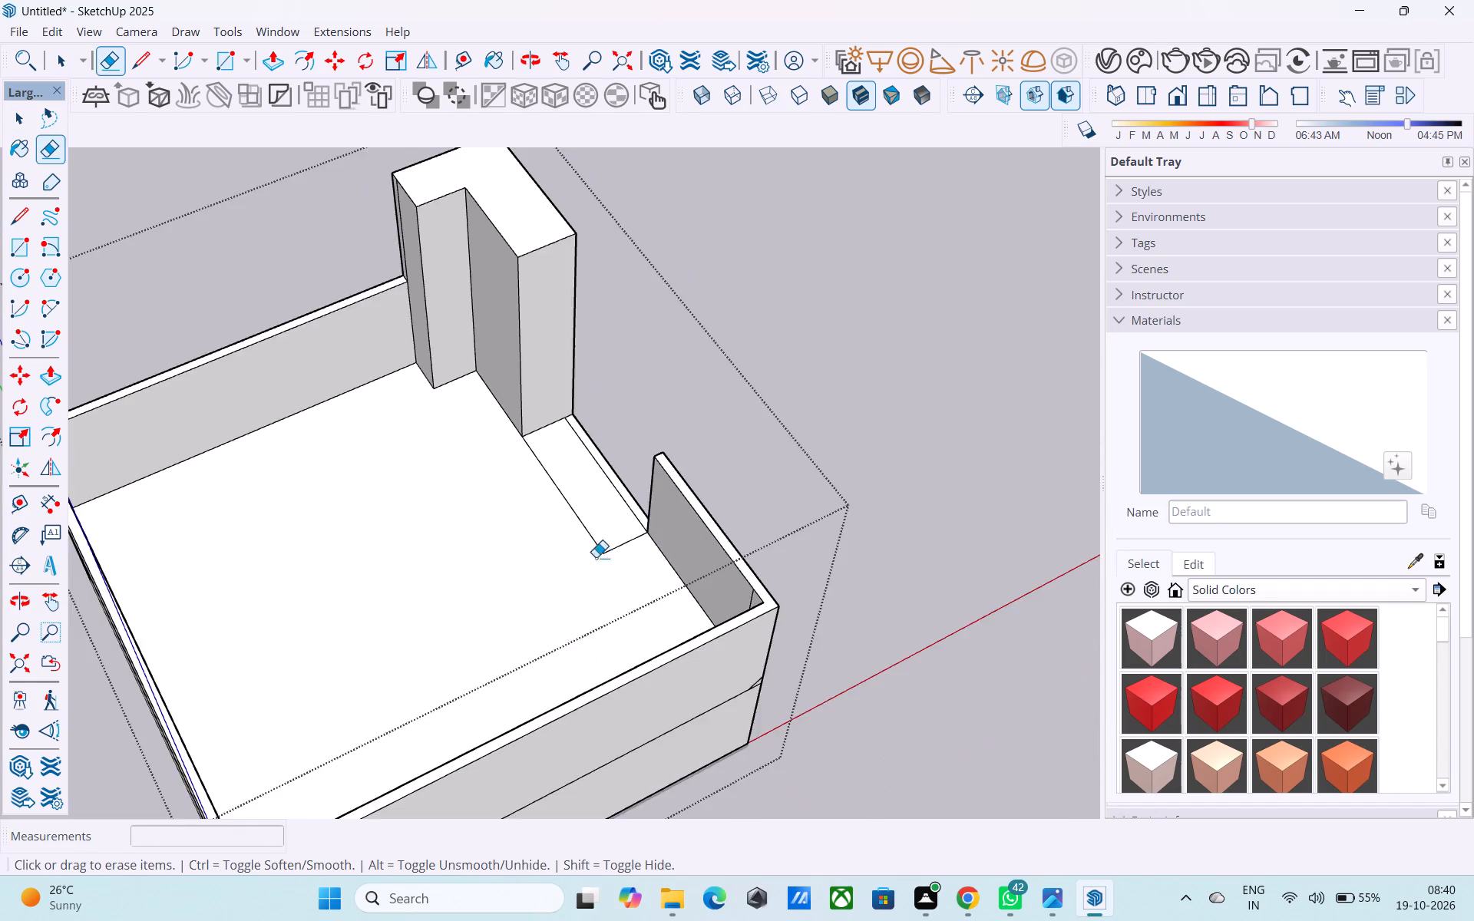
middle_drag(642, 569, 903, 579)
scroll(828, 505, up, 7)
drag(834, 484, 823, 475)
scroll(881, 545, down, 5)
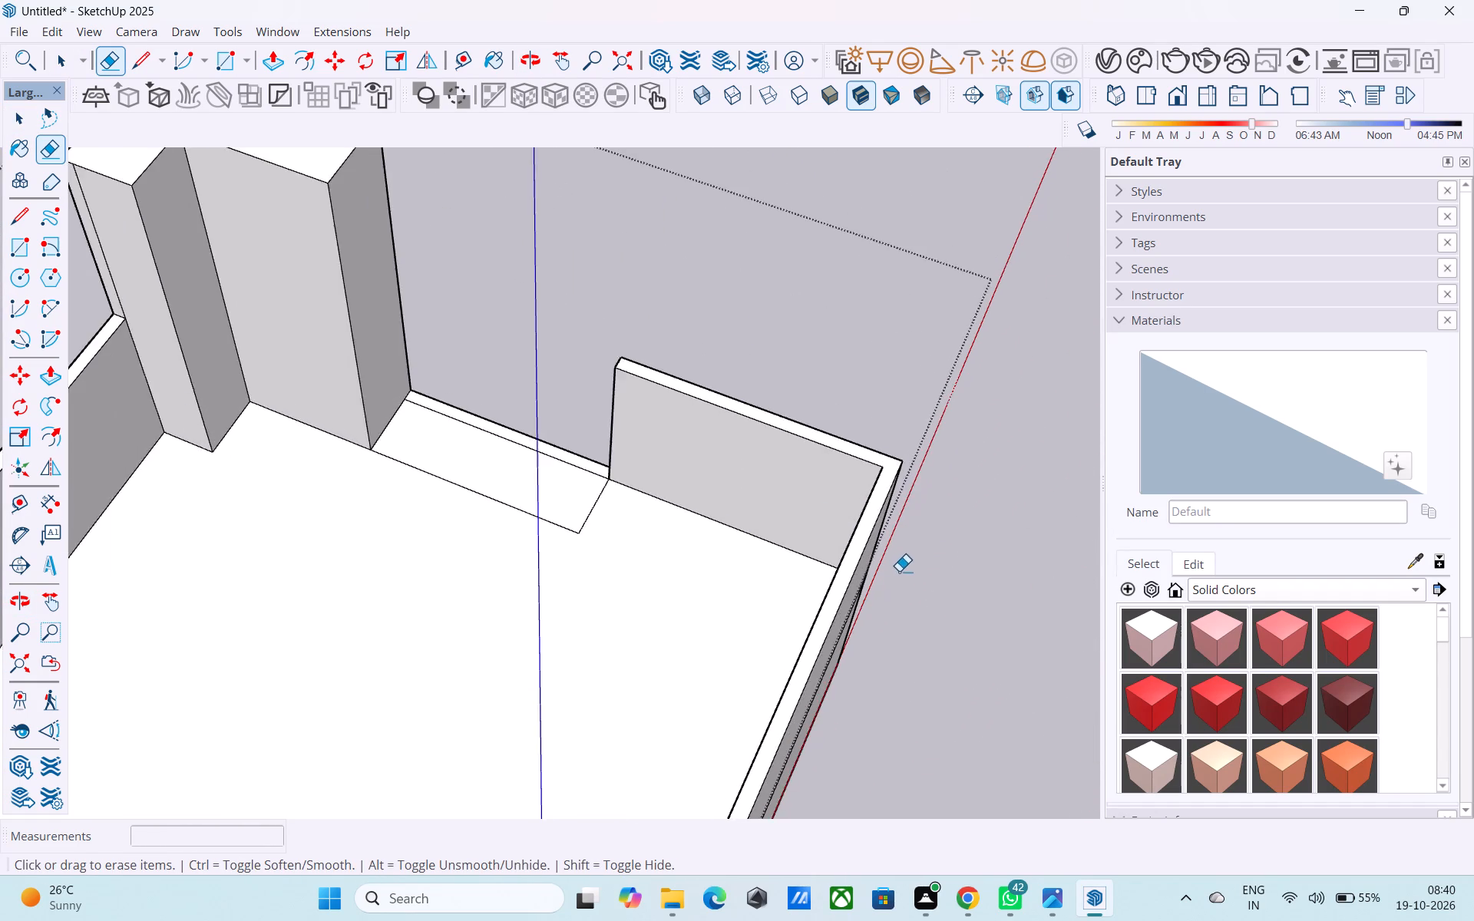
Examine the open recess between the corner tower and the short front wall from above.
scroll(899, 571, down, 2)
middle_drag(893, 584, 729, 624)
scroll(636, 569, up, 4)
scroll(643, 582, down, 2)
middle_drag(653, 594, 840, 658)
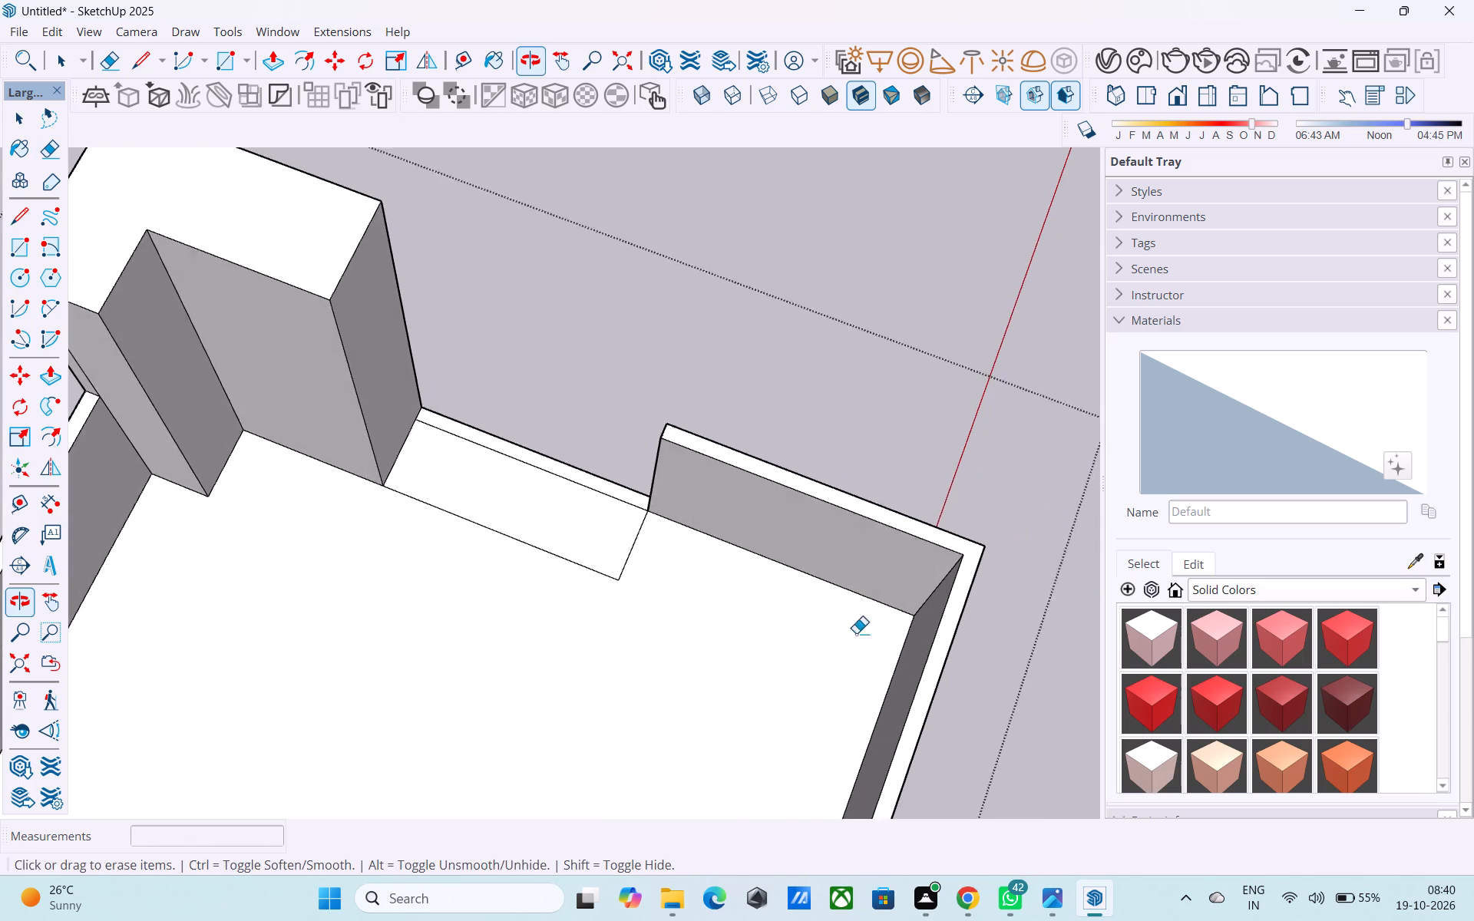
scroll(891, 523, up, 1)
scroll(891, 523, down, 8)
scroll(543, 540, up, 4)
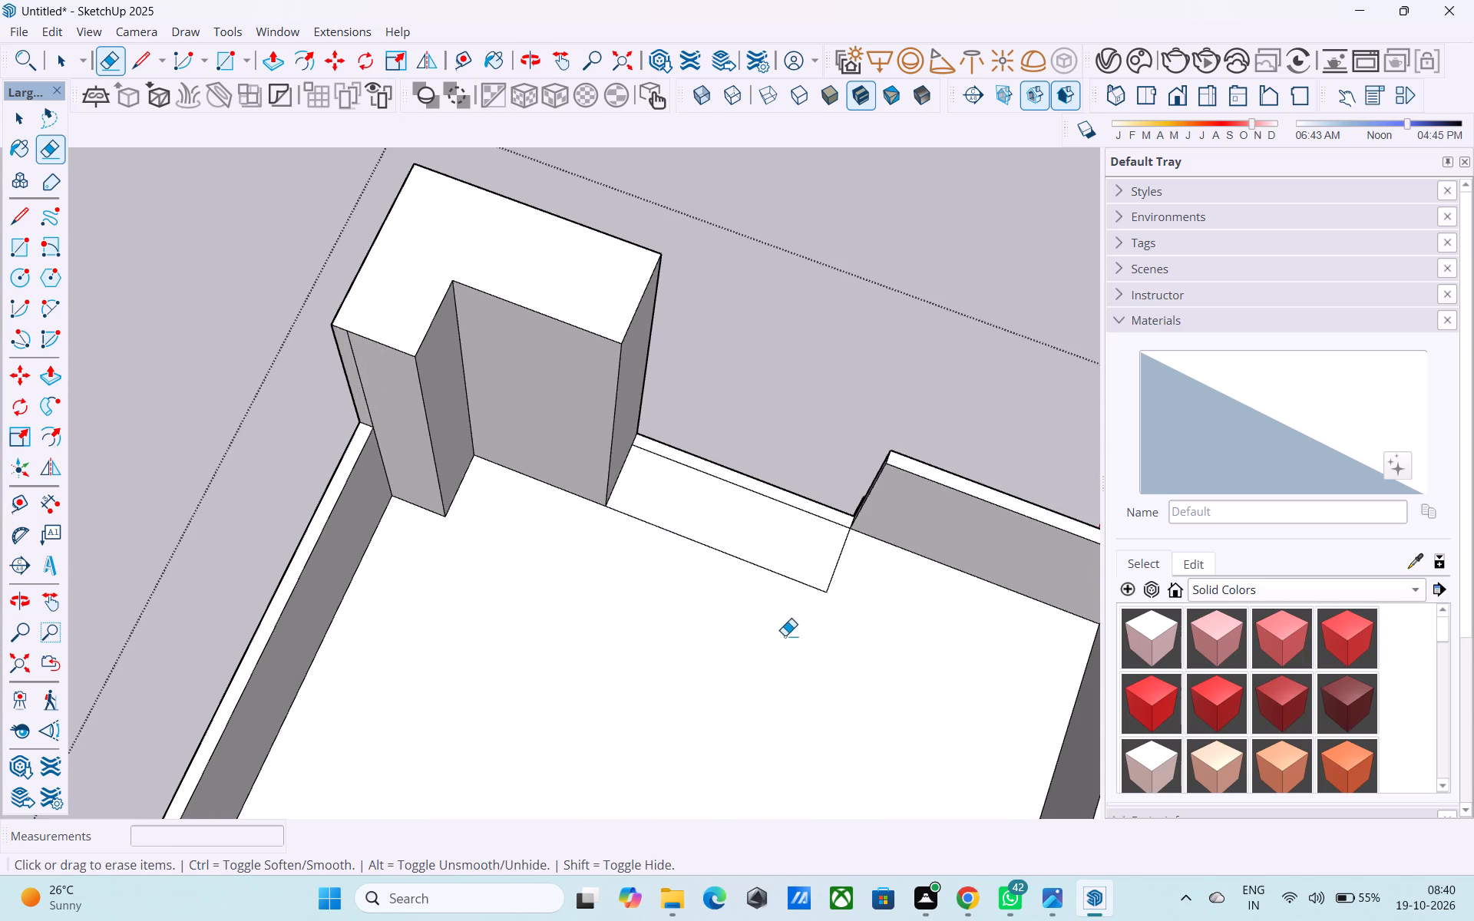
middle_drag(763, 679, 571, 708)
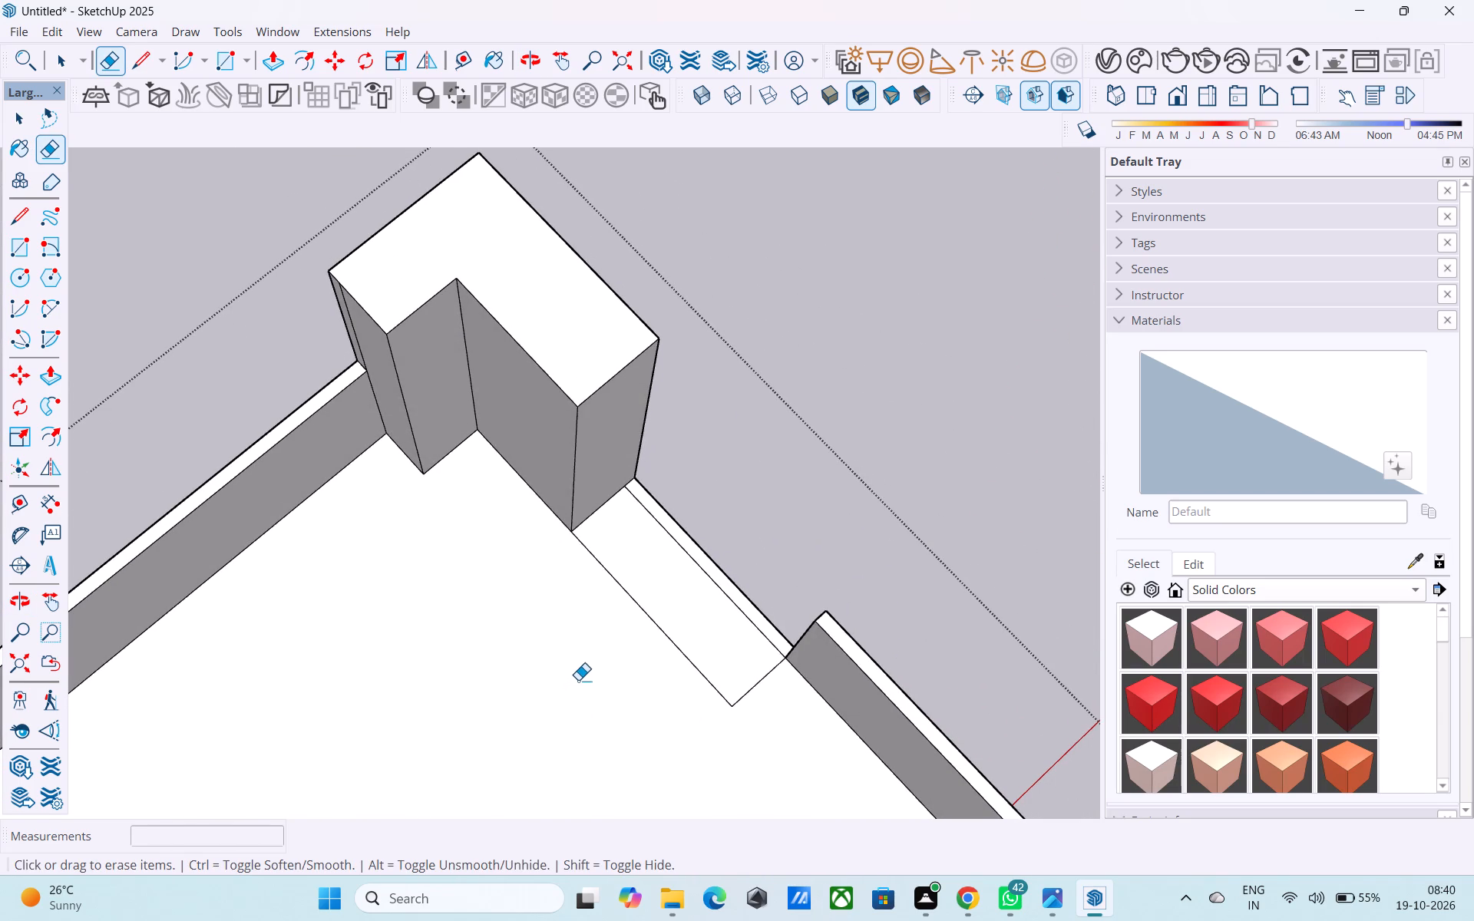
middle_drag(580, 678, 473, 638)
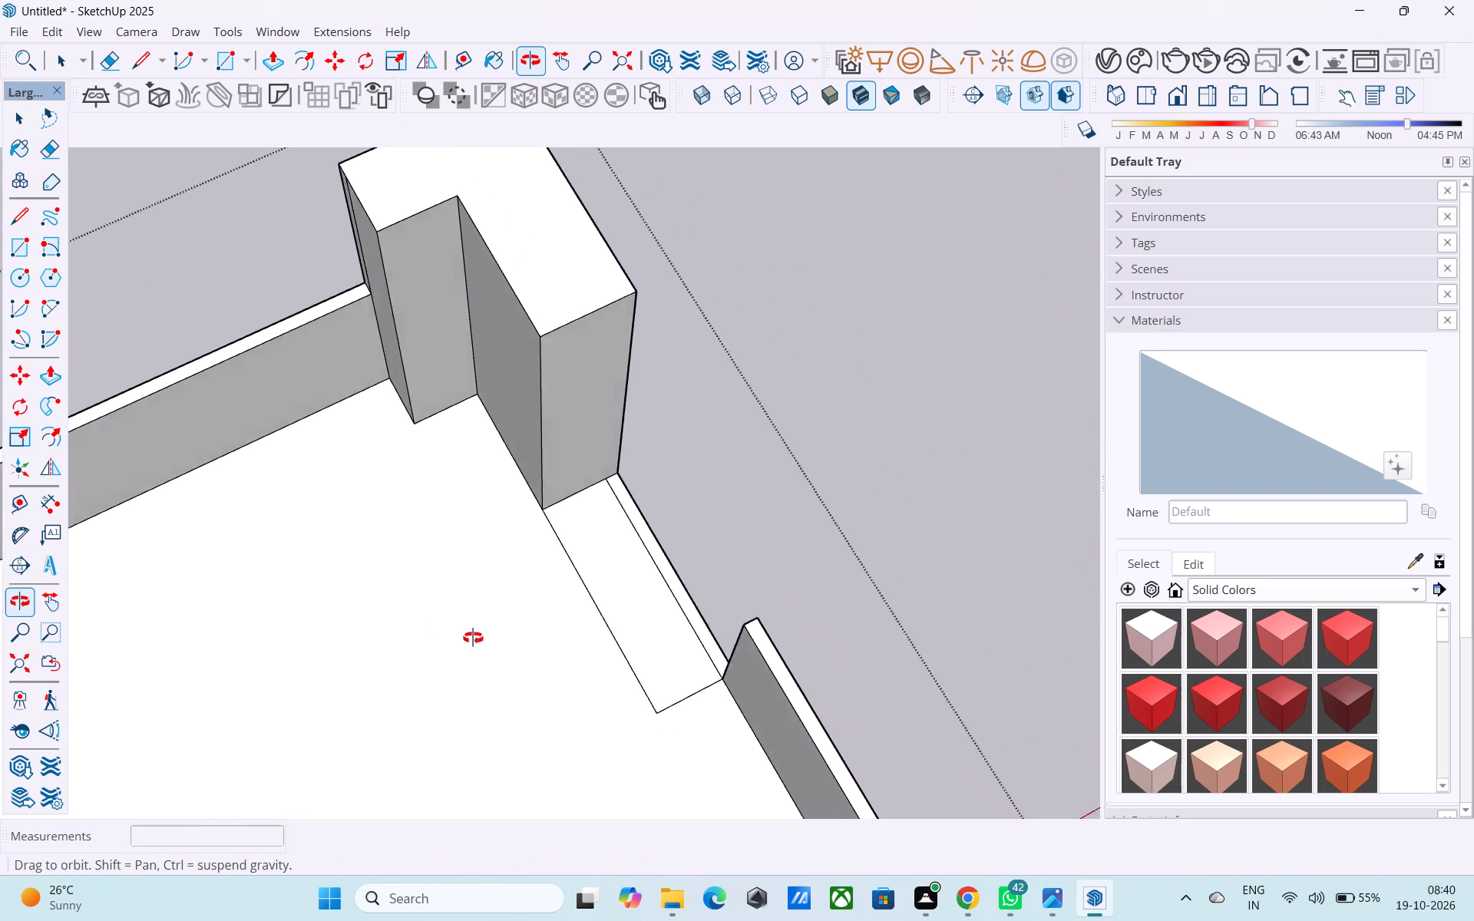
middle_drag(473, 638, 435, 606)
scroll(461, 576, down, 6)
scroll(501, 621, up, 6)
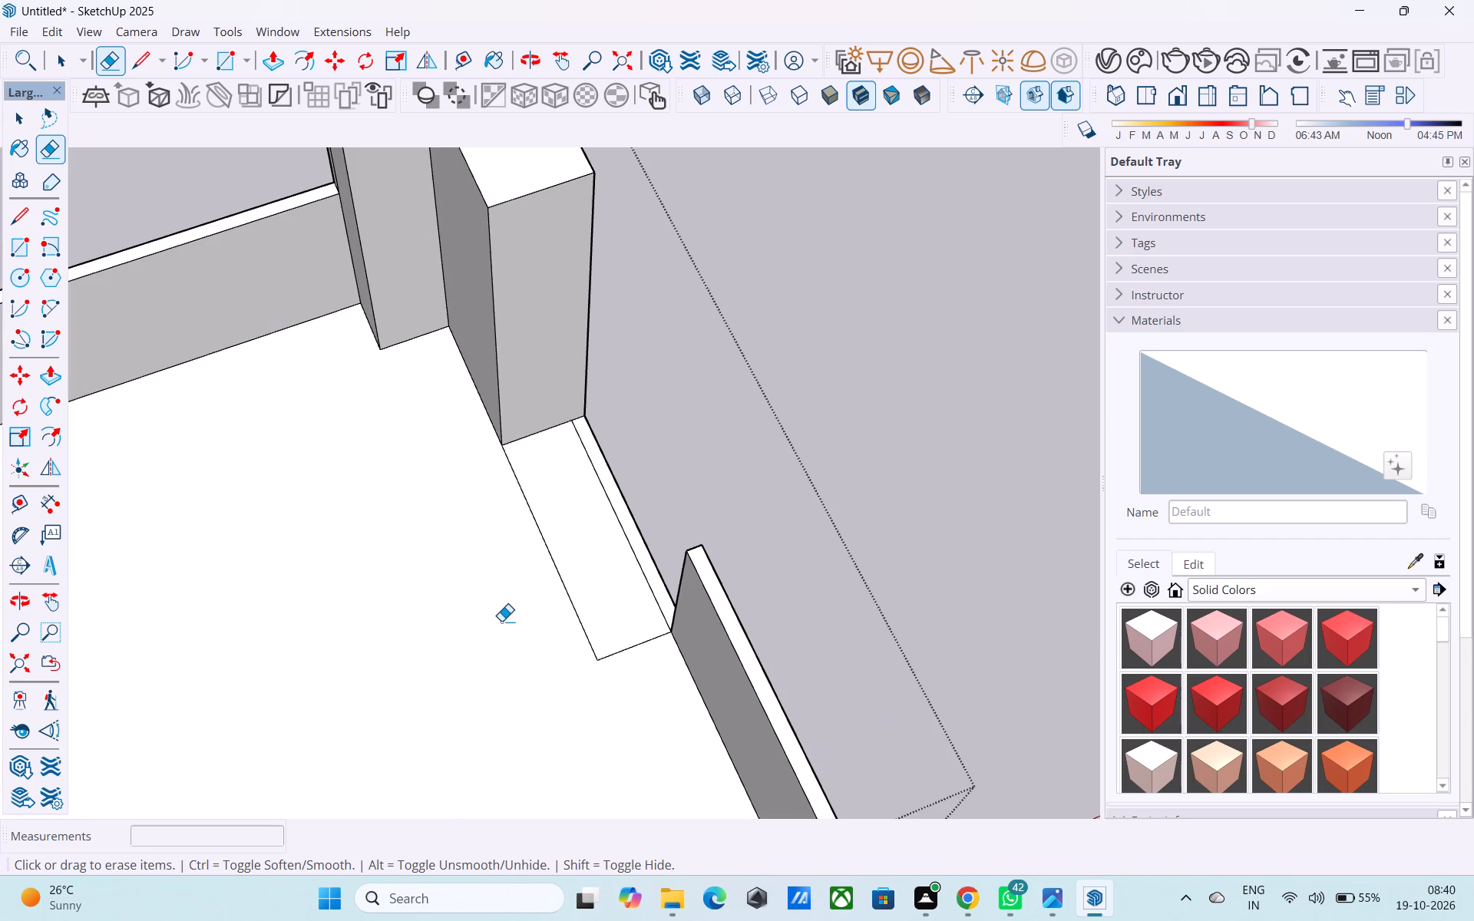
scroll(503, 613, up, 1)
Copy the recess's long inner edge 9" inward across the upper floor slab.
key(space)
key(m)
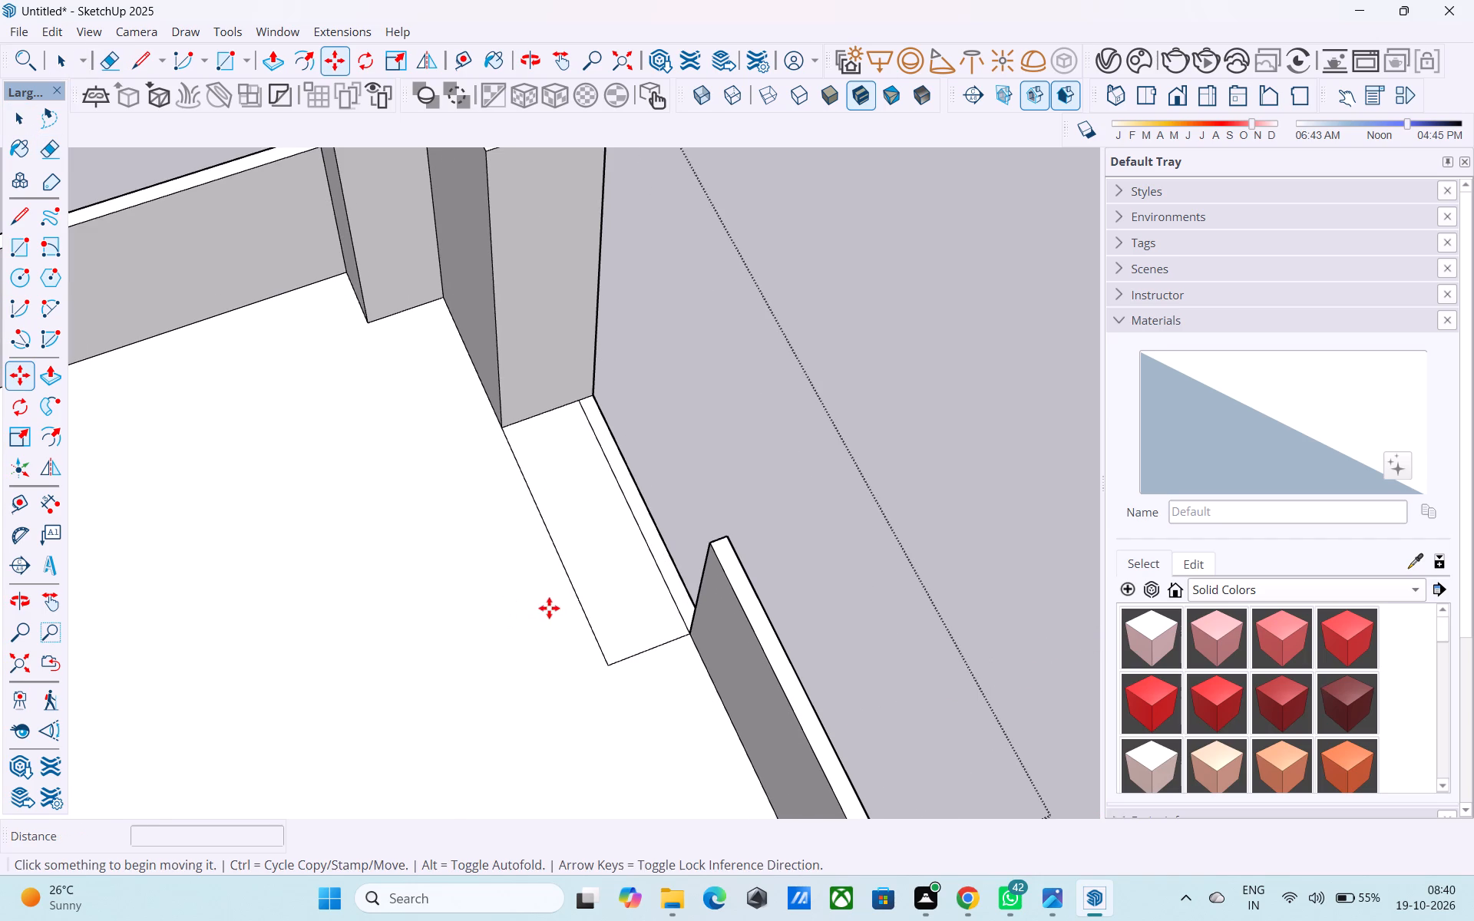
click(614, 665)
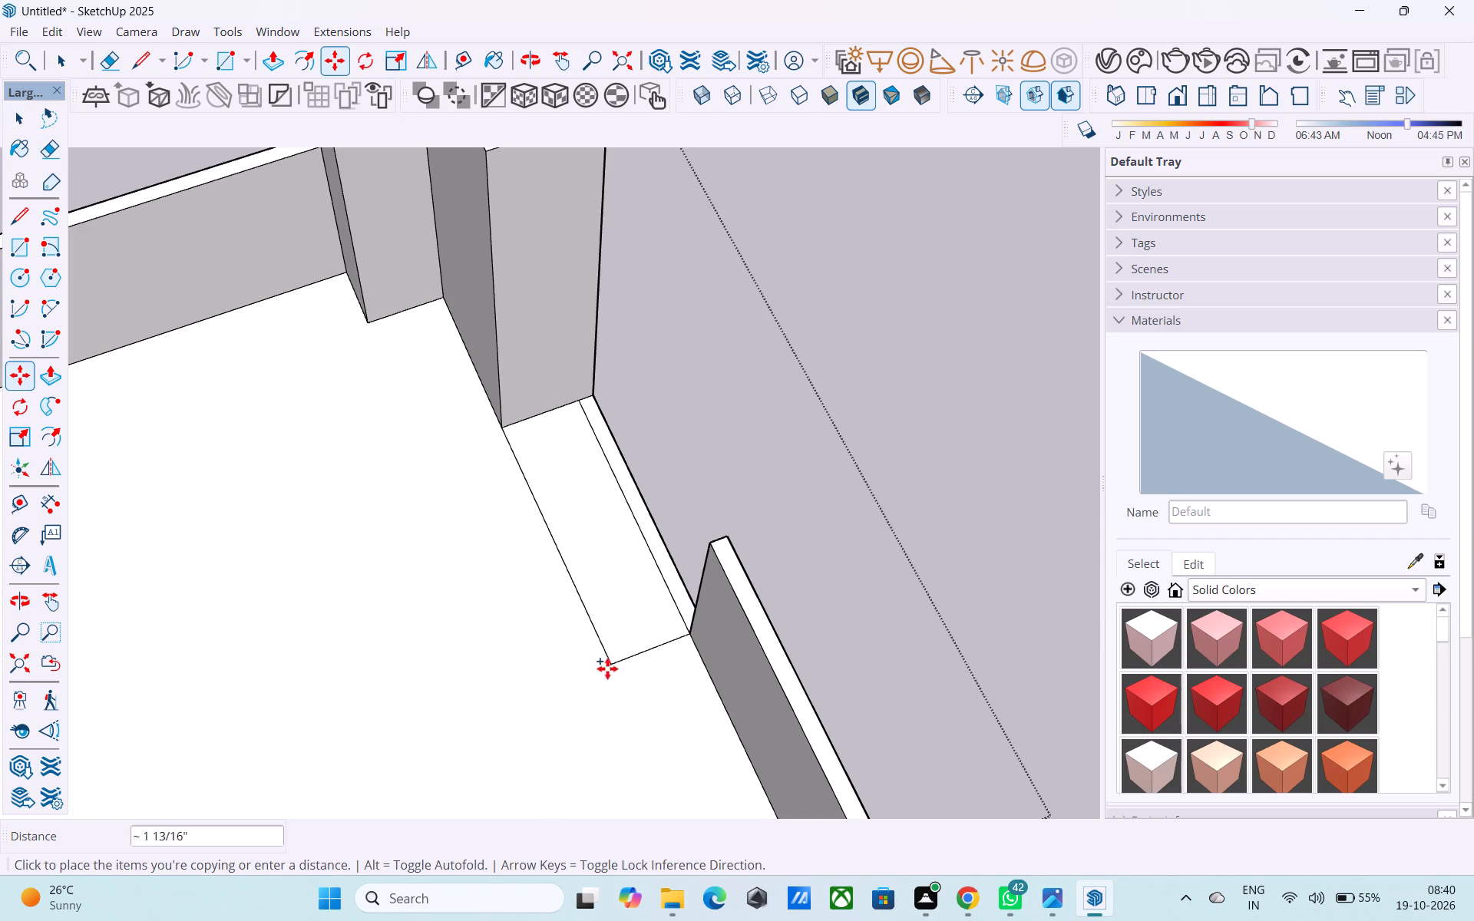
key(space)
click(603, 659)
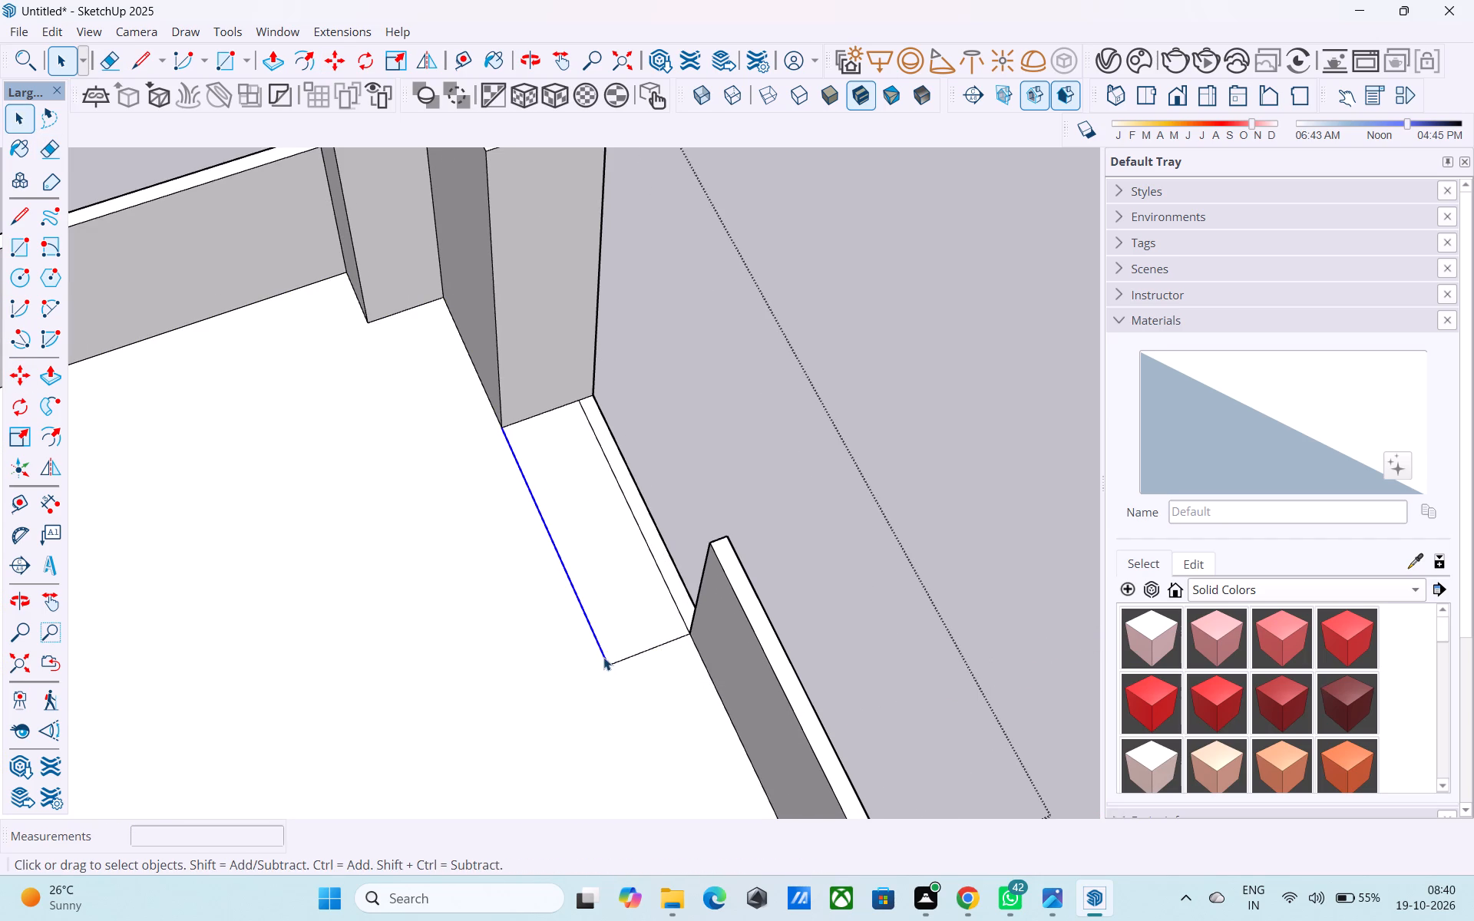
key(m)
click(610, 665)
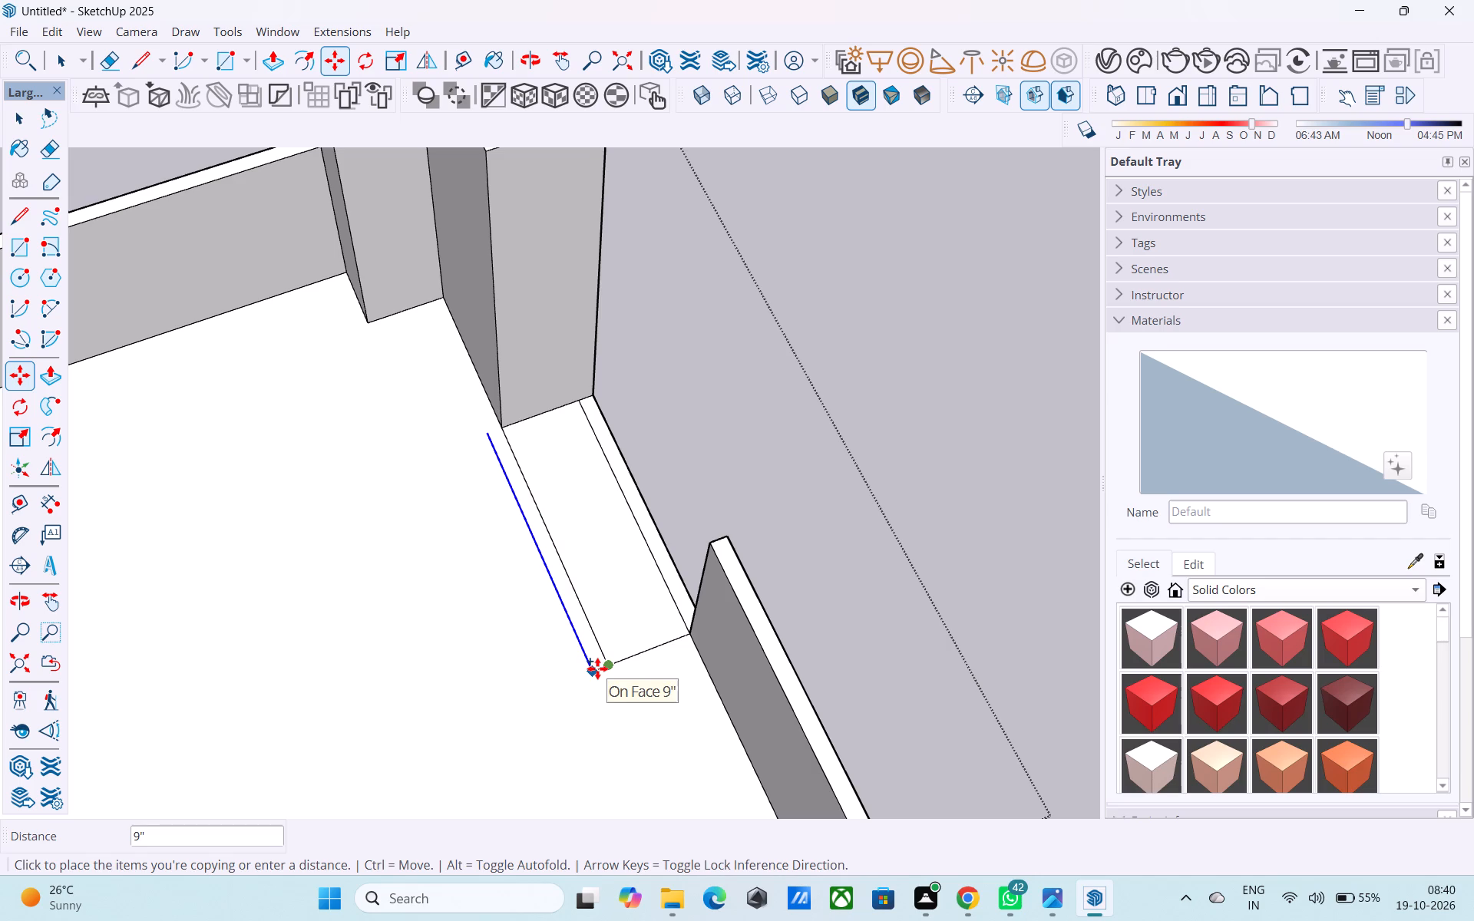
click(597, 668)
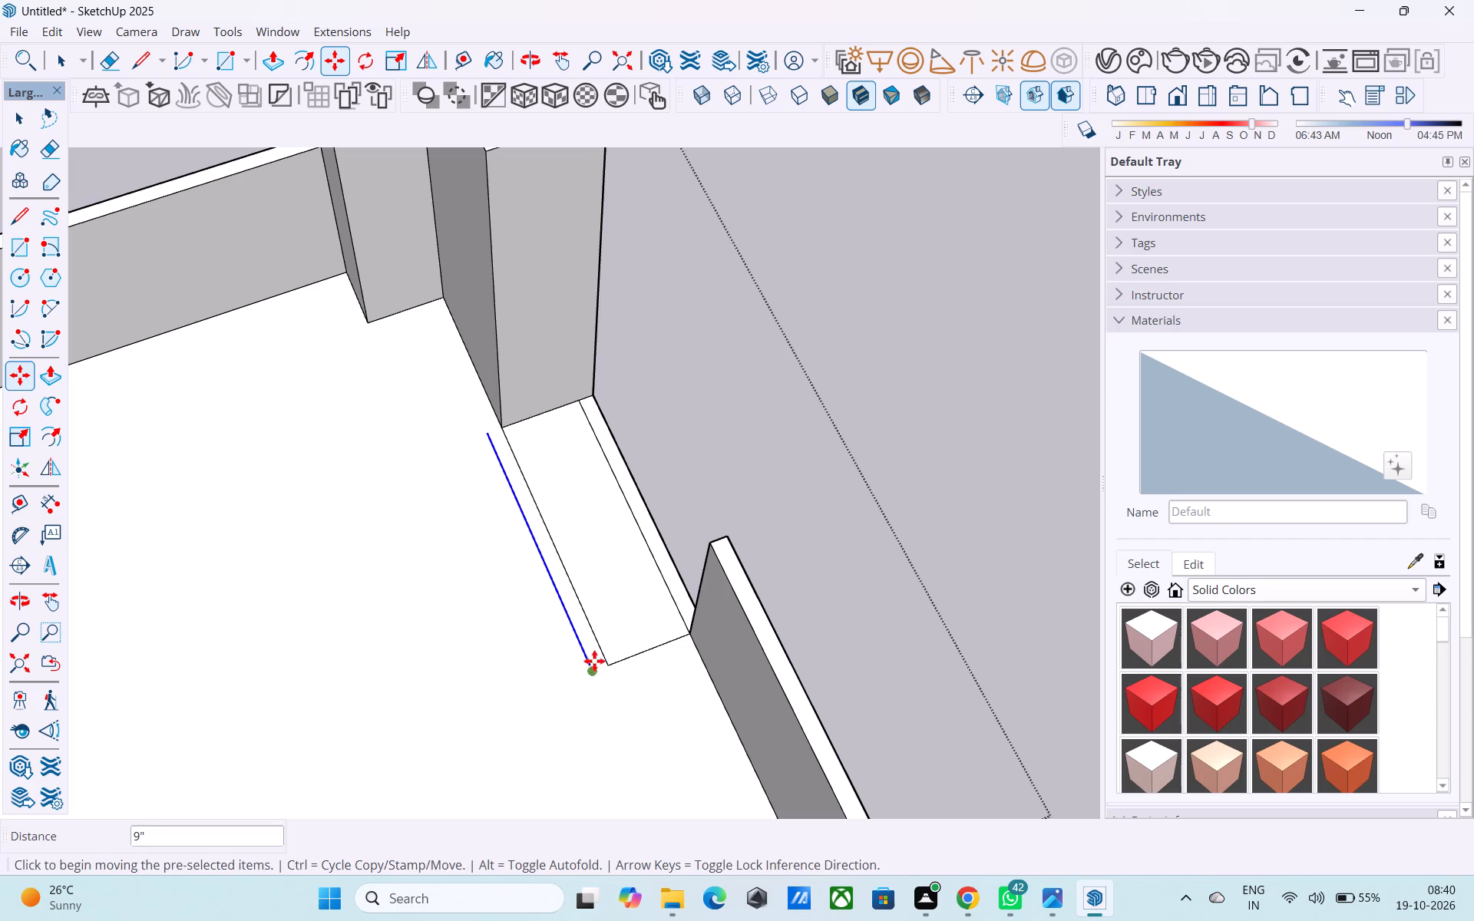
Draw an 8' line extending the copied edge back to the stepped face of the corner tower.
key(l)
click(485, 430)
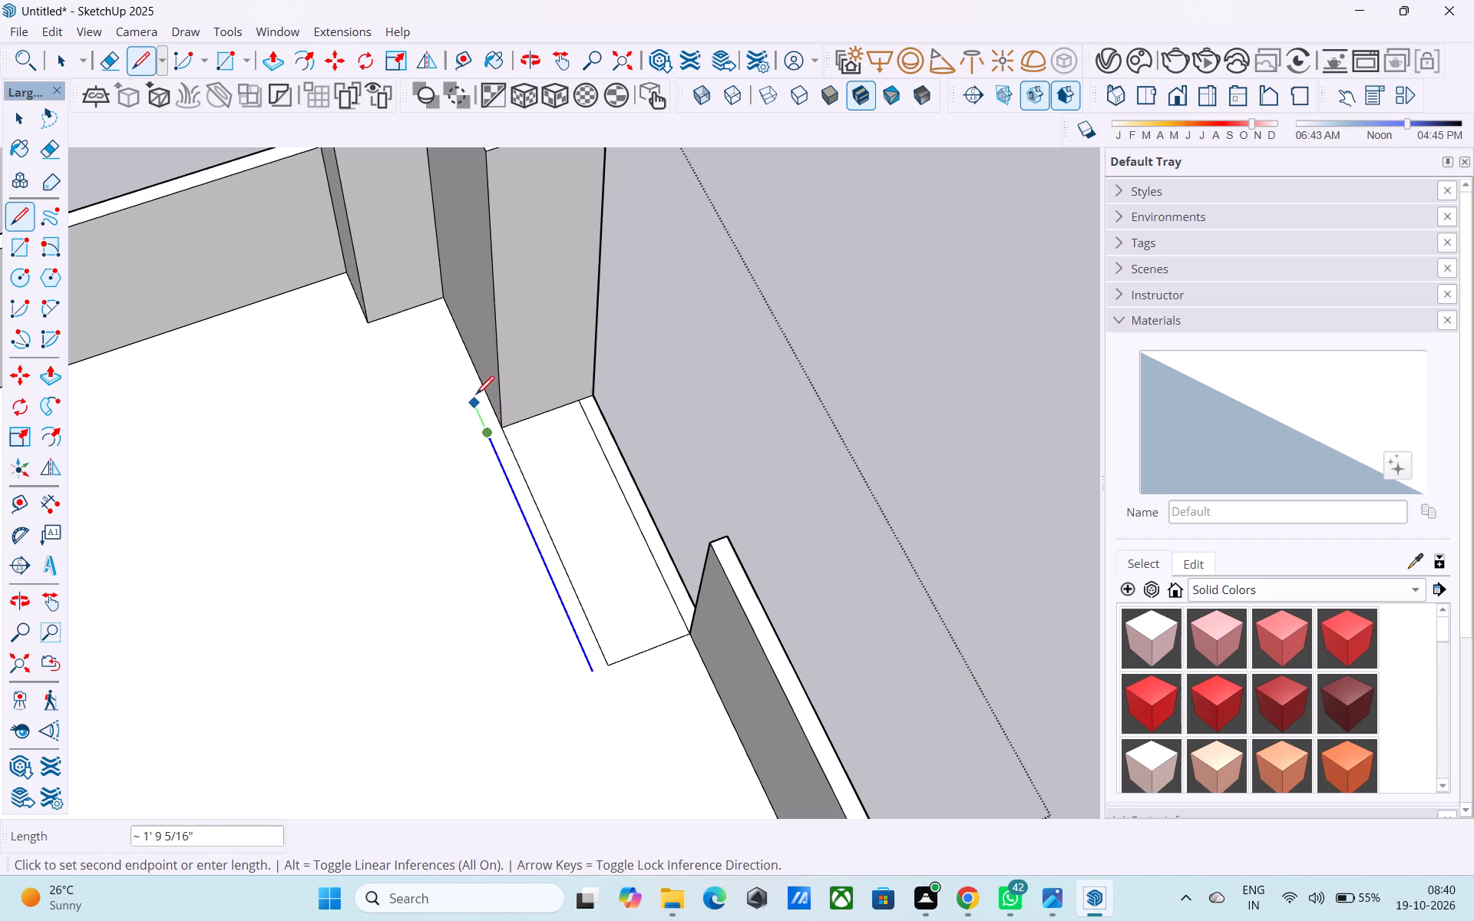
click(430, 303)
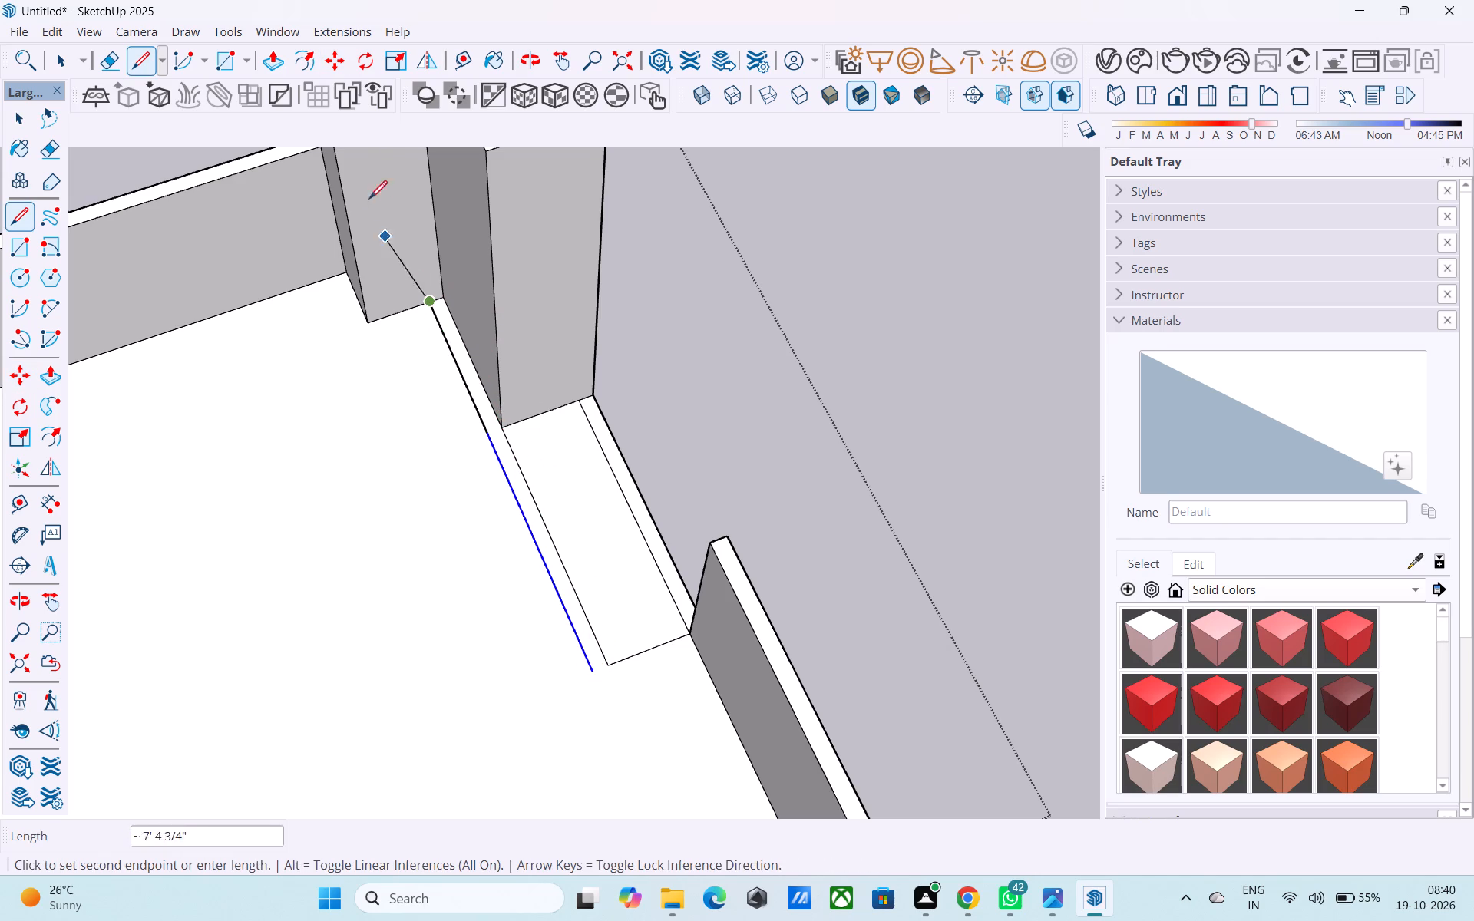
click(157, 53)
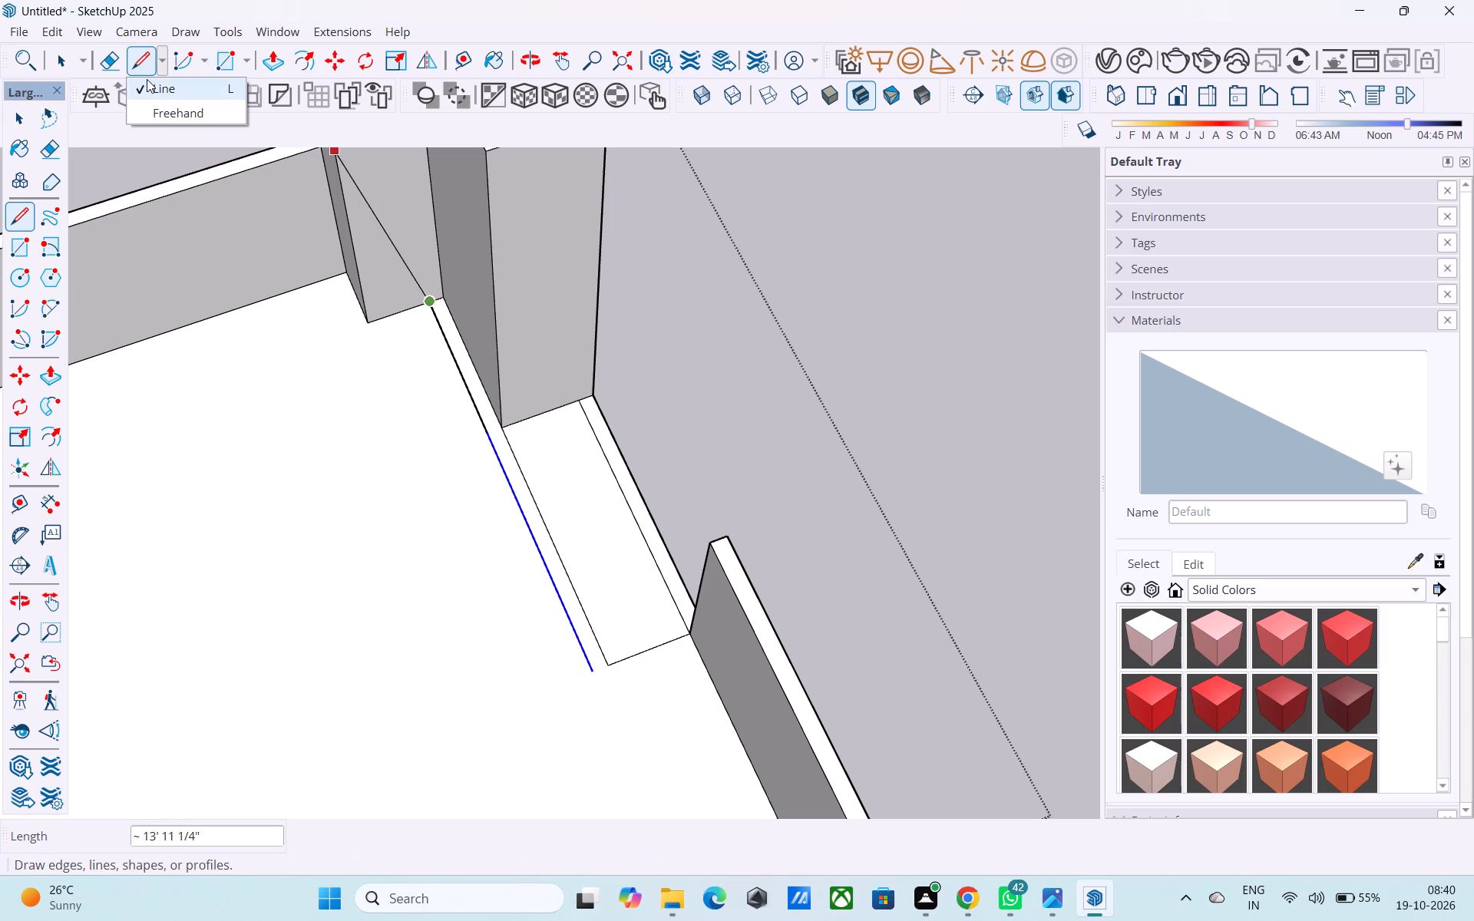
click(134, 65)
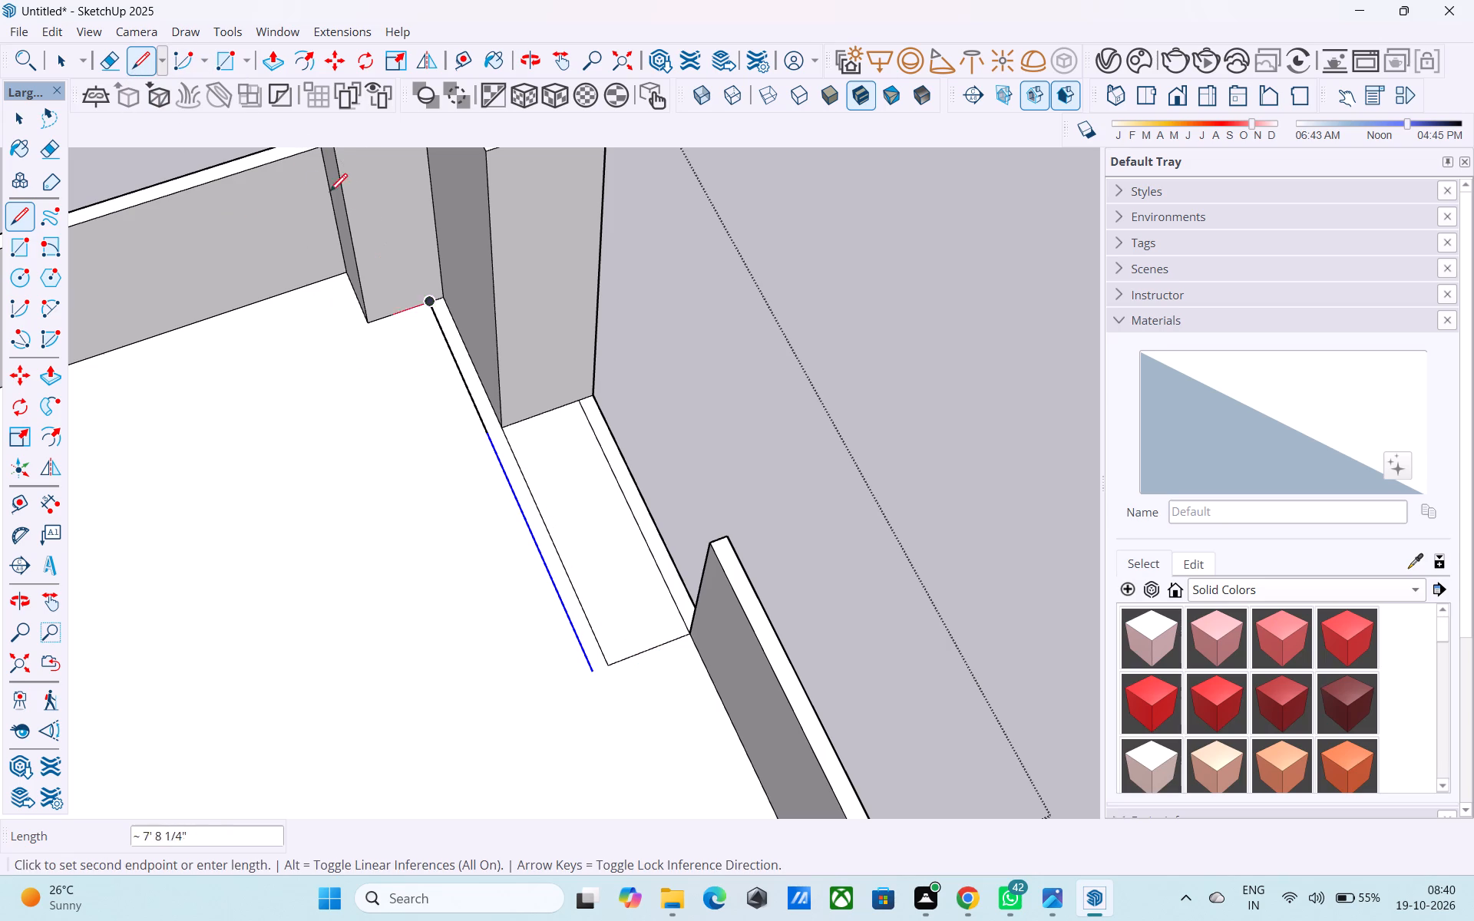
click(147, 63)
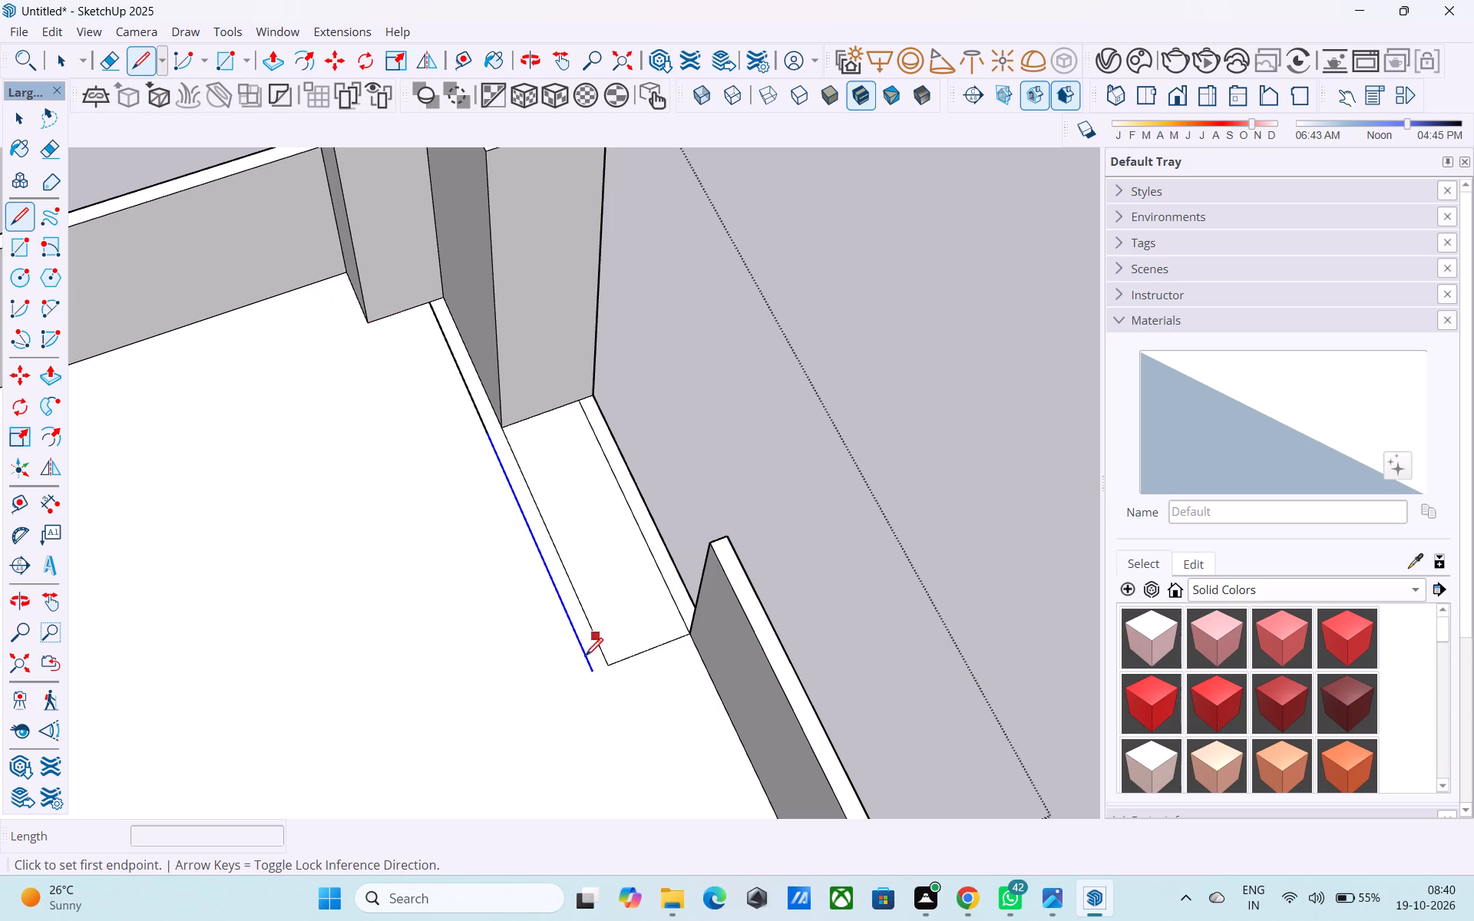
Extend the copied edge 9" past the recess corner and close the strip with a line across to the short front wall.
click(592, 670)
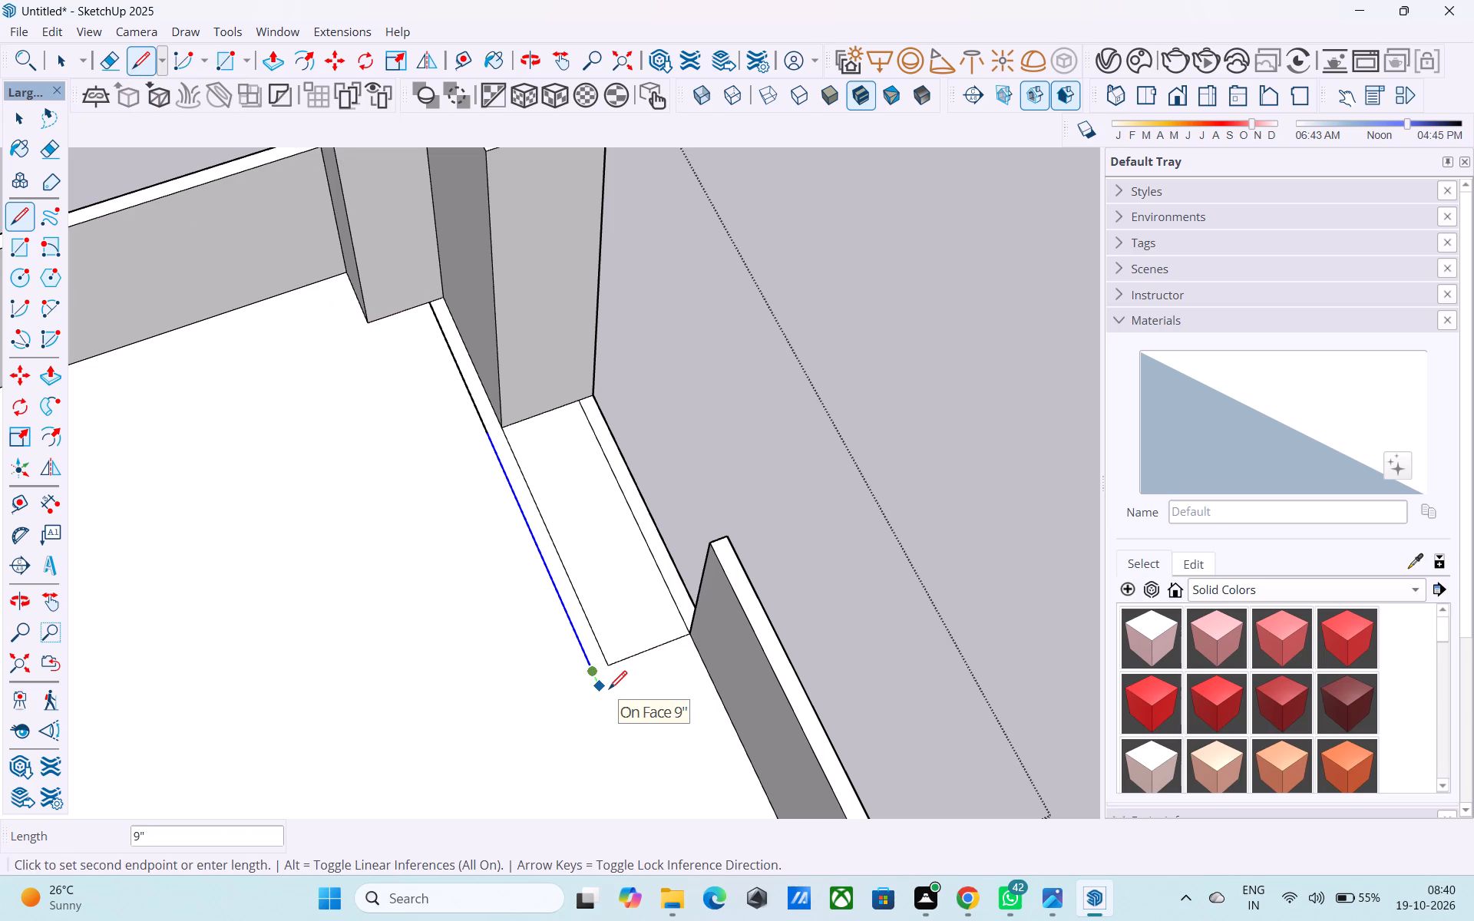
click(609, 691)
click(605, 690)
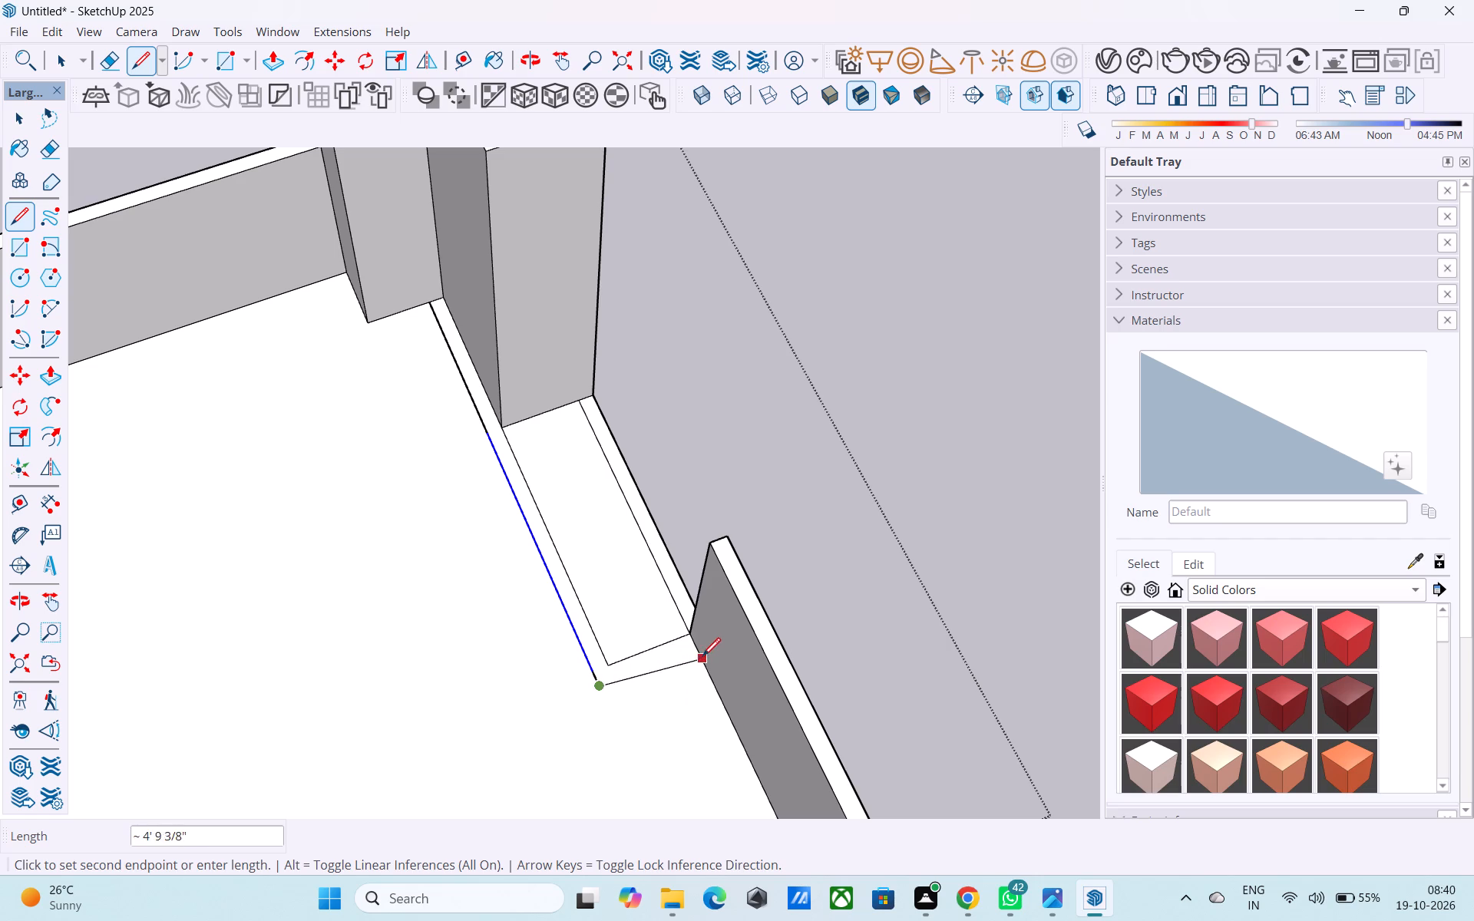
click(702, 651)
click(699, 650)
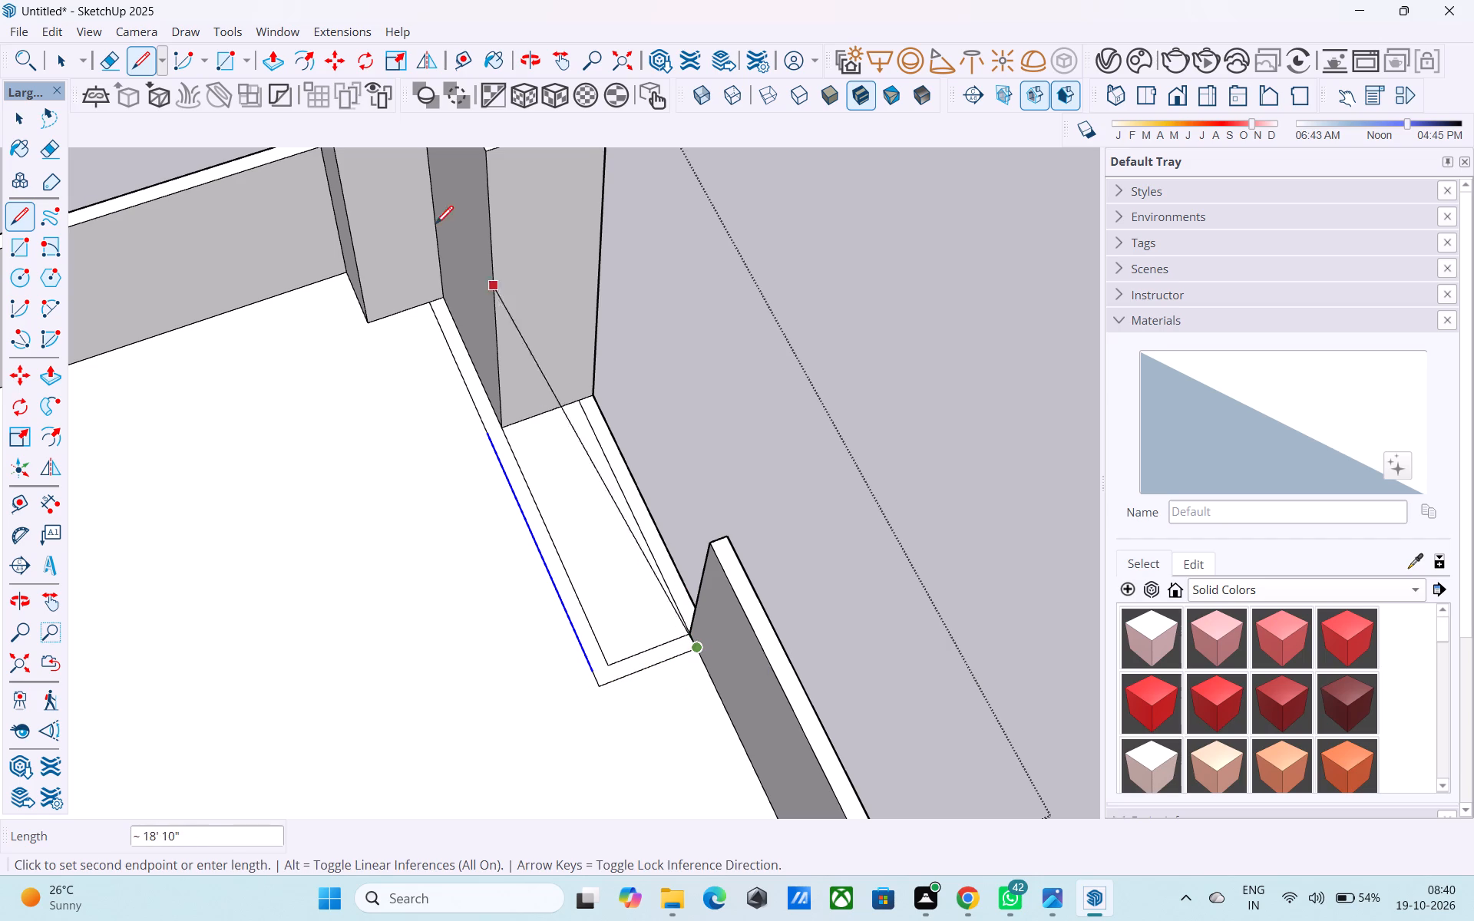
click(80, 69)
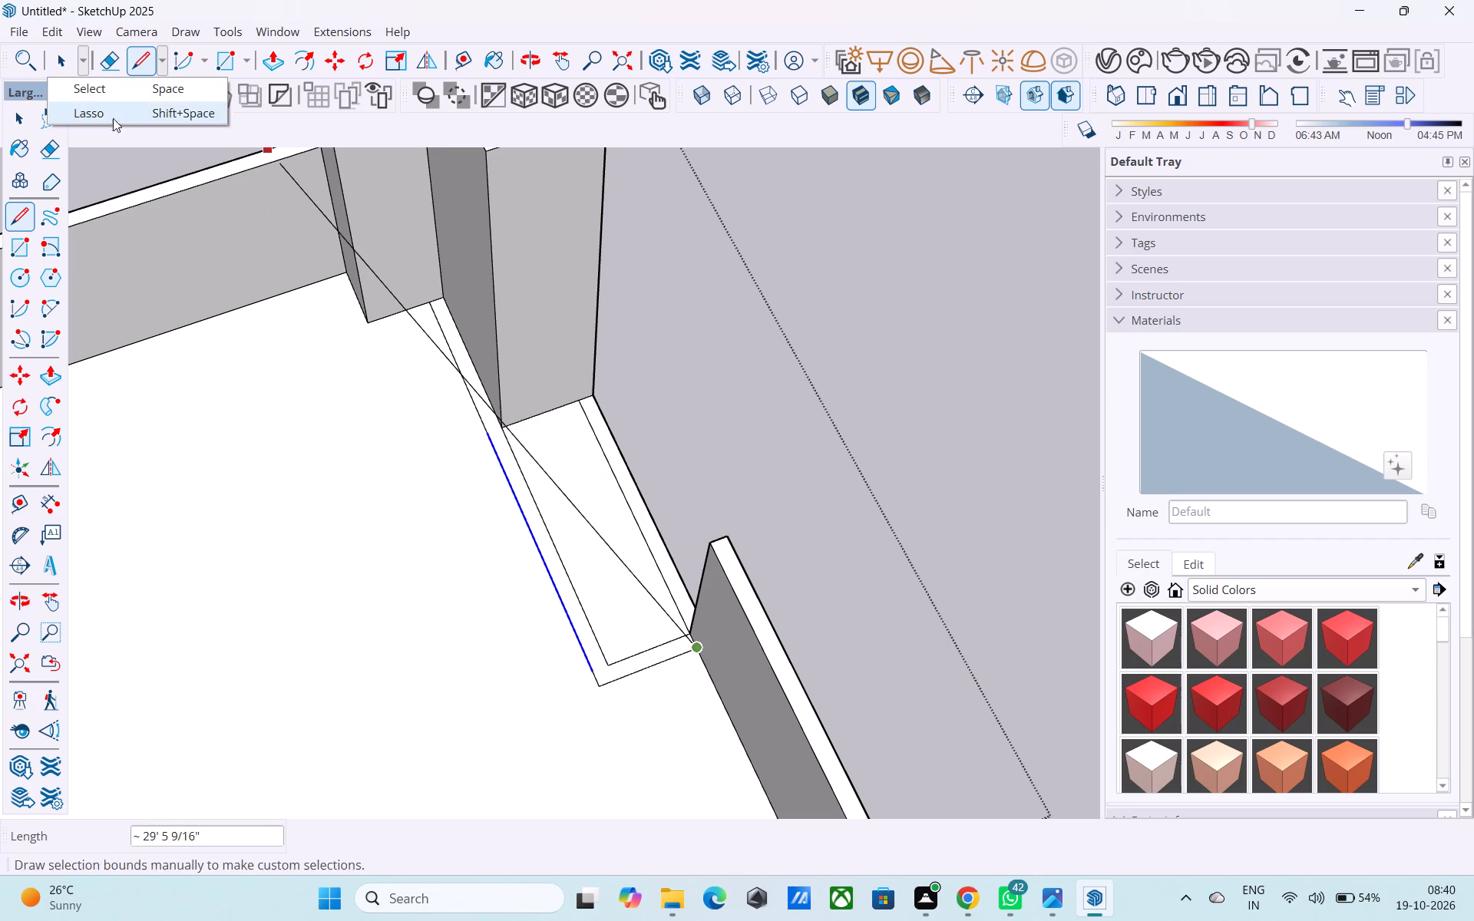
click(70, 63)
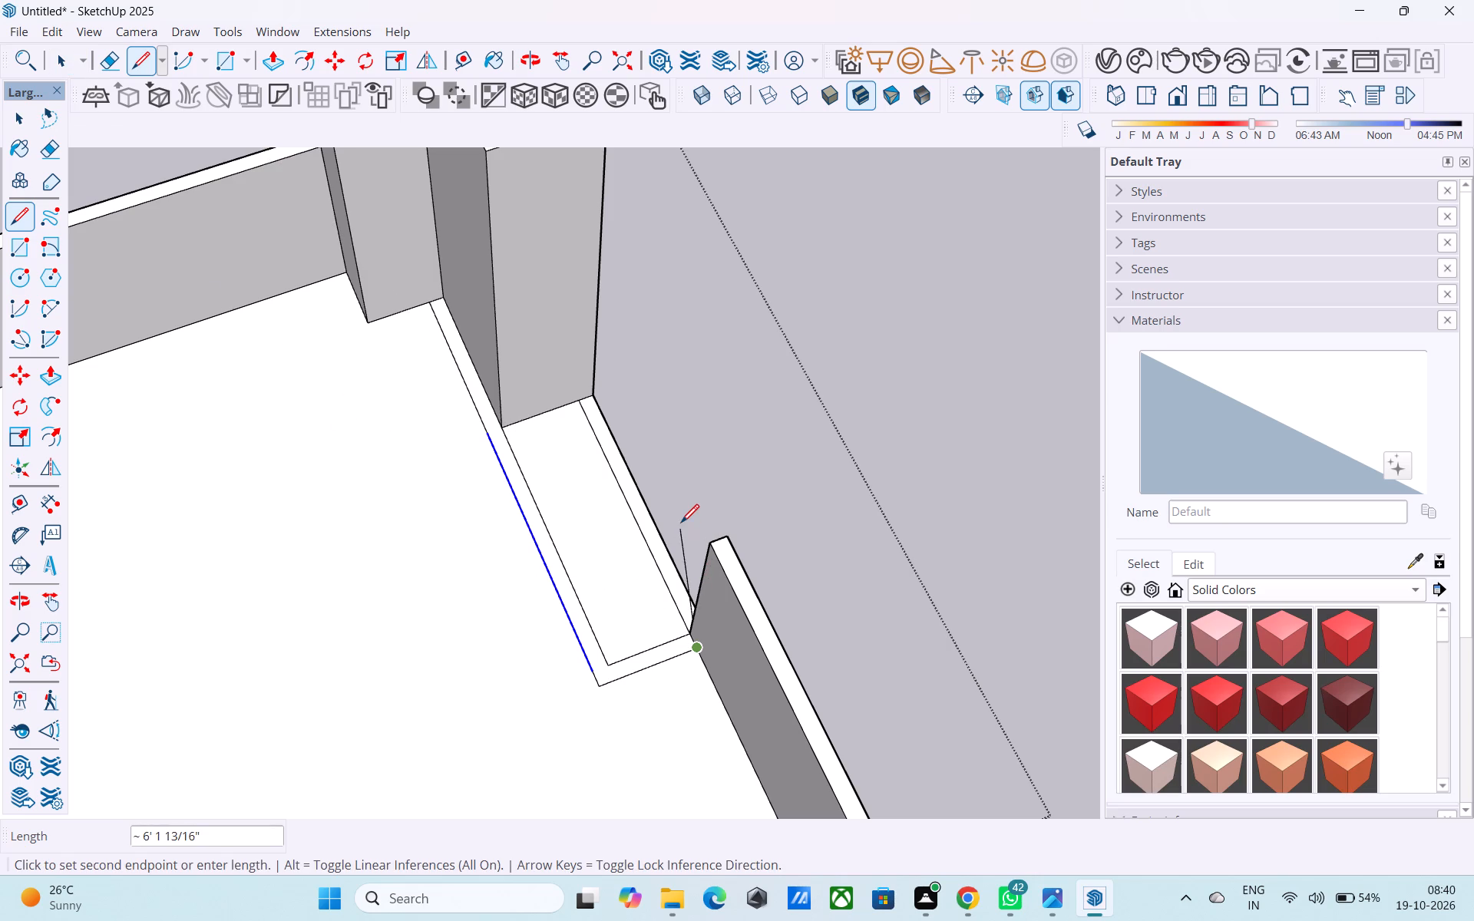
click(65, 61)
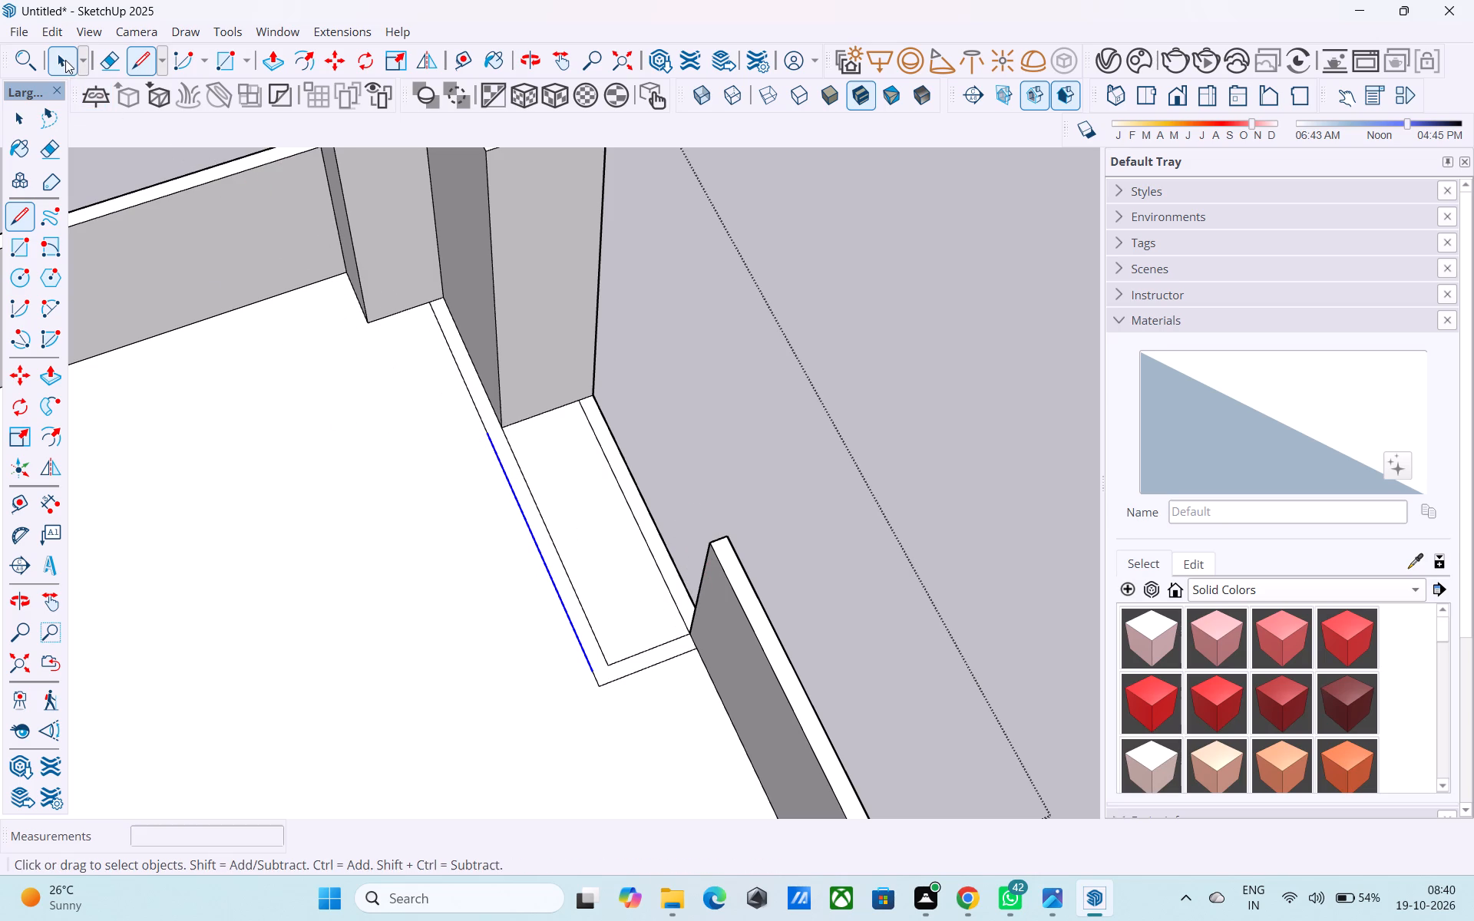
Push/Pull the L-shaped 9" strip around the recess up 10' to form its wall.
middle_drag(620, 596, 307, 615)
scroll(376, 594, down, 5)
middle_drag(392, 597, 528, 566)
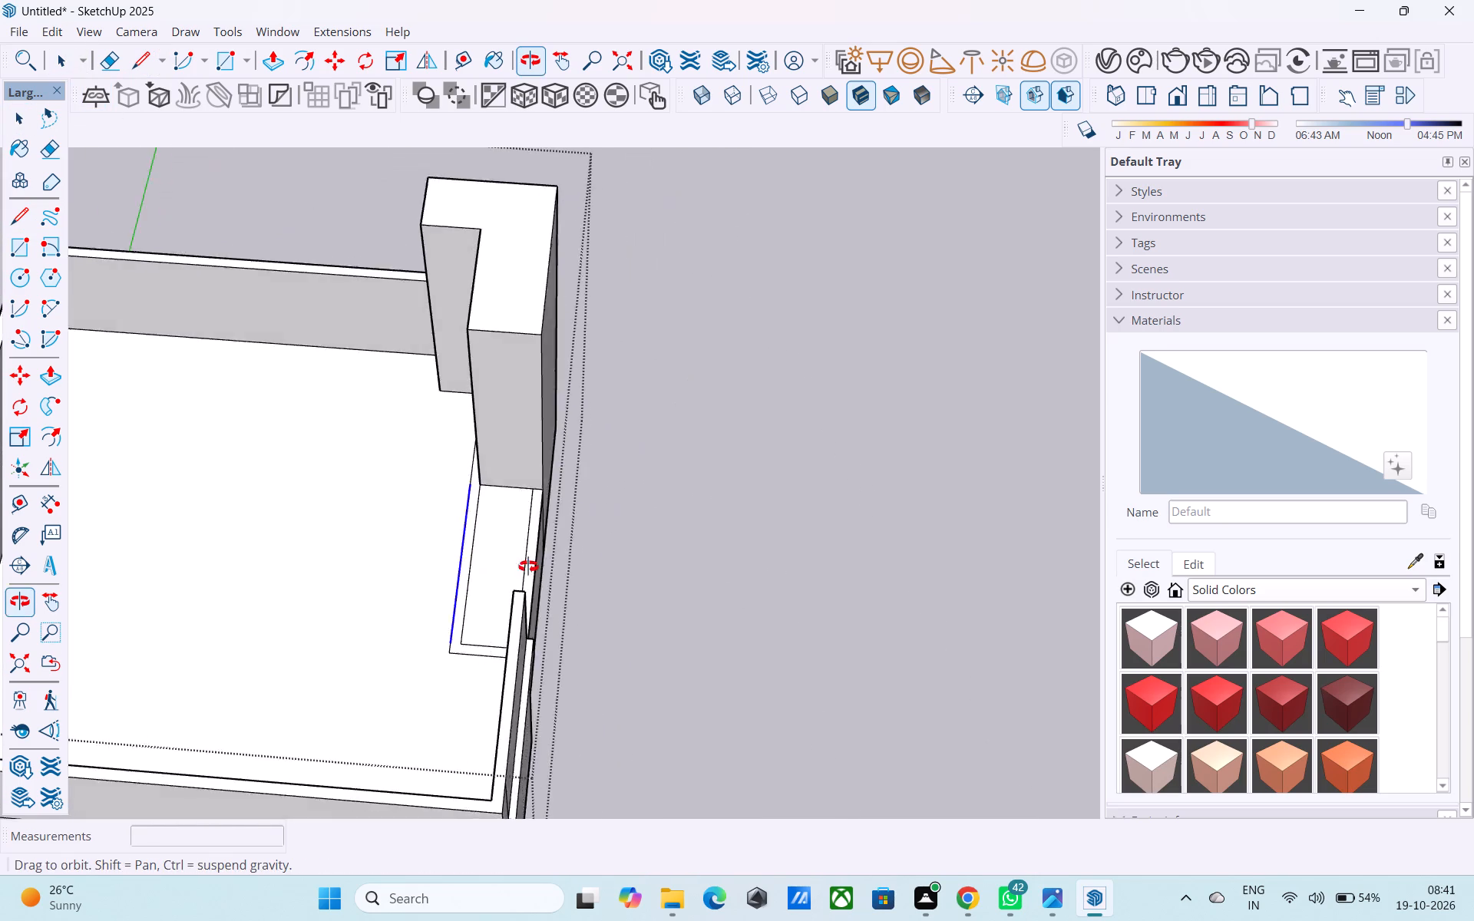
middle_drag(528, 566, 677, 552)
scroll(612, 558, up, 2)
scroll(534, 568, up, 3)
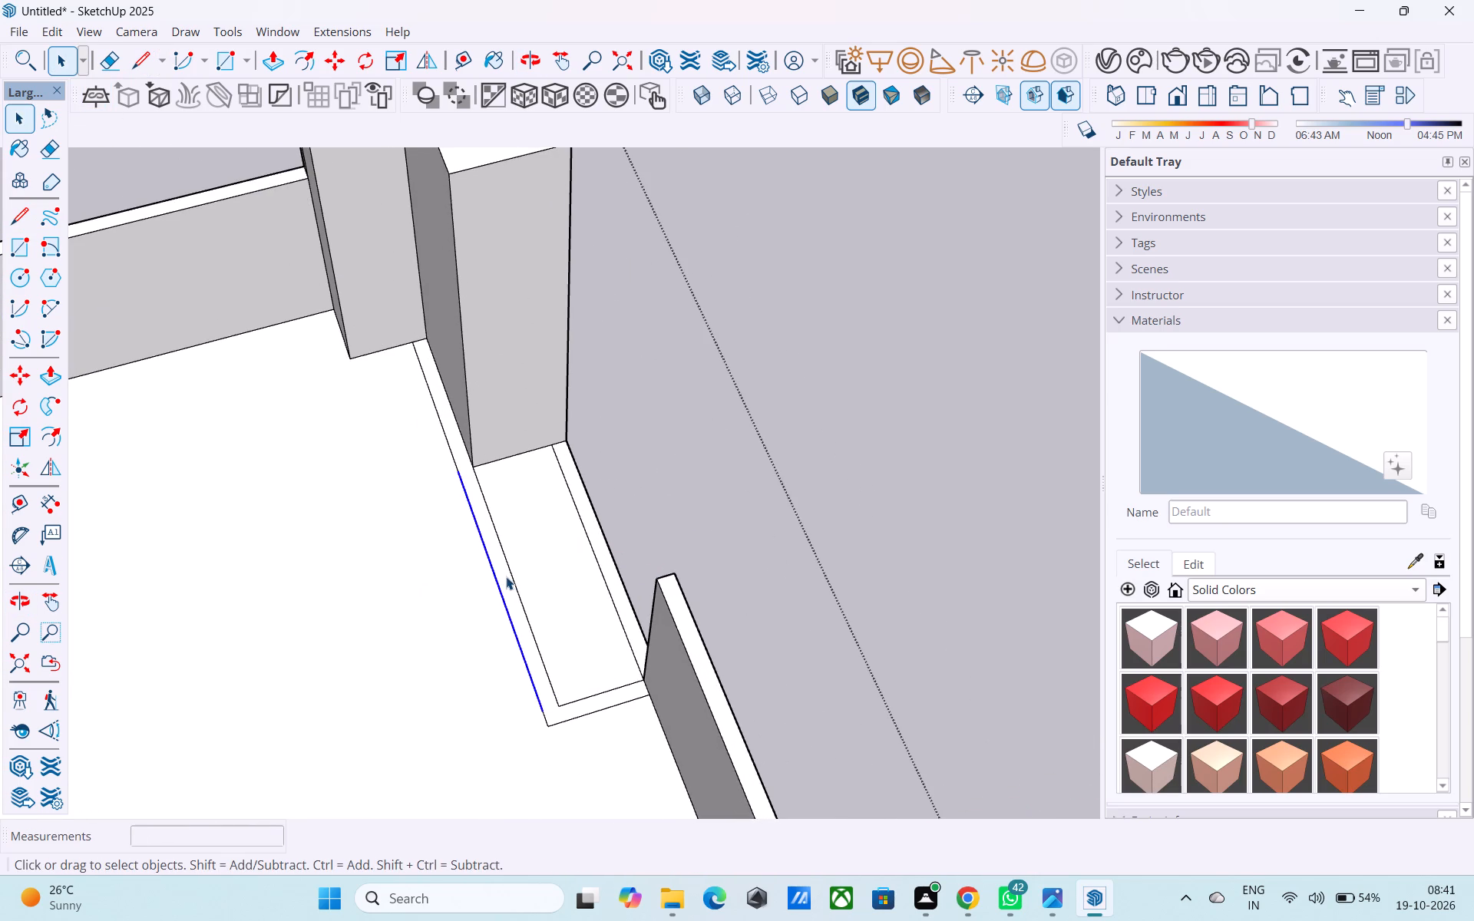
click(505, 576)
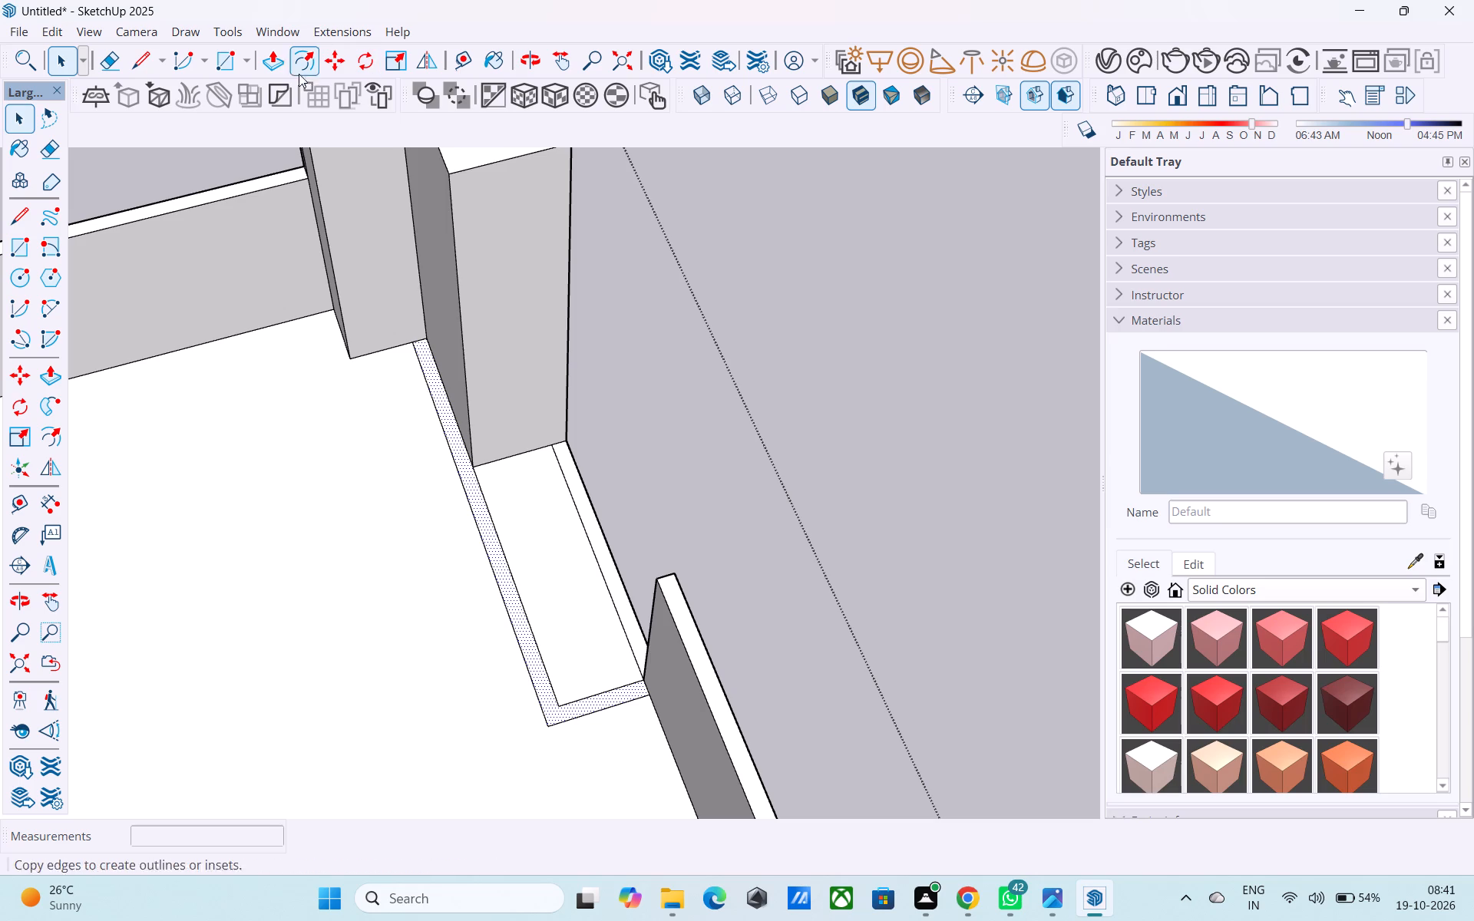
click(277, 70)
click(489, 497)
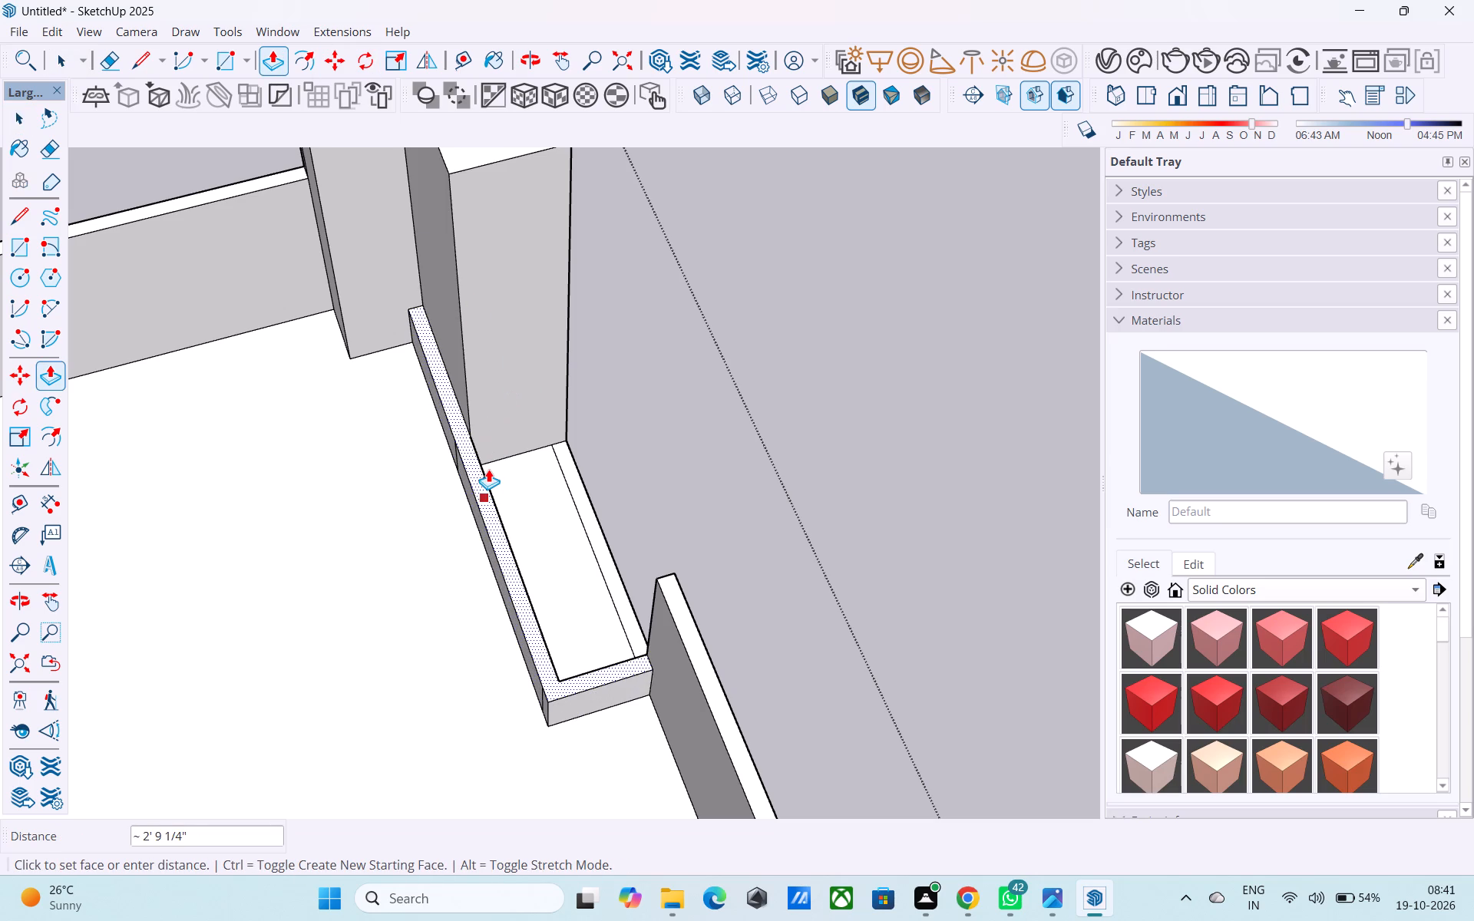
text(10)
key(apostrophe)
key(Return)
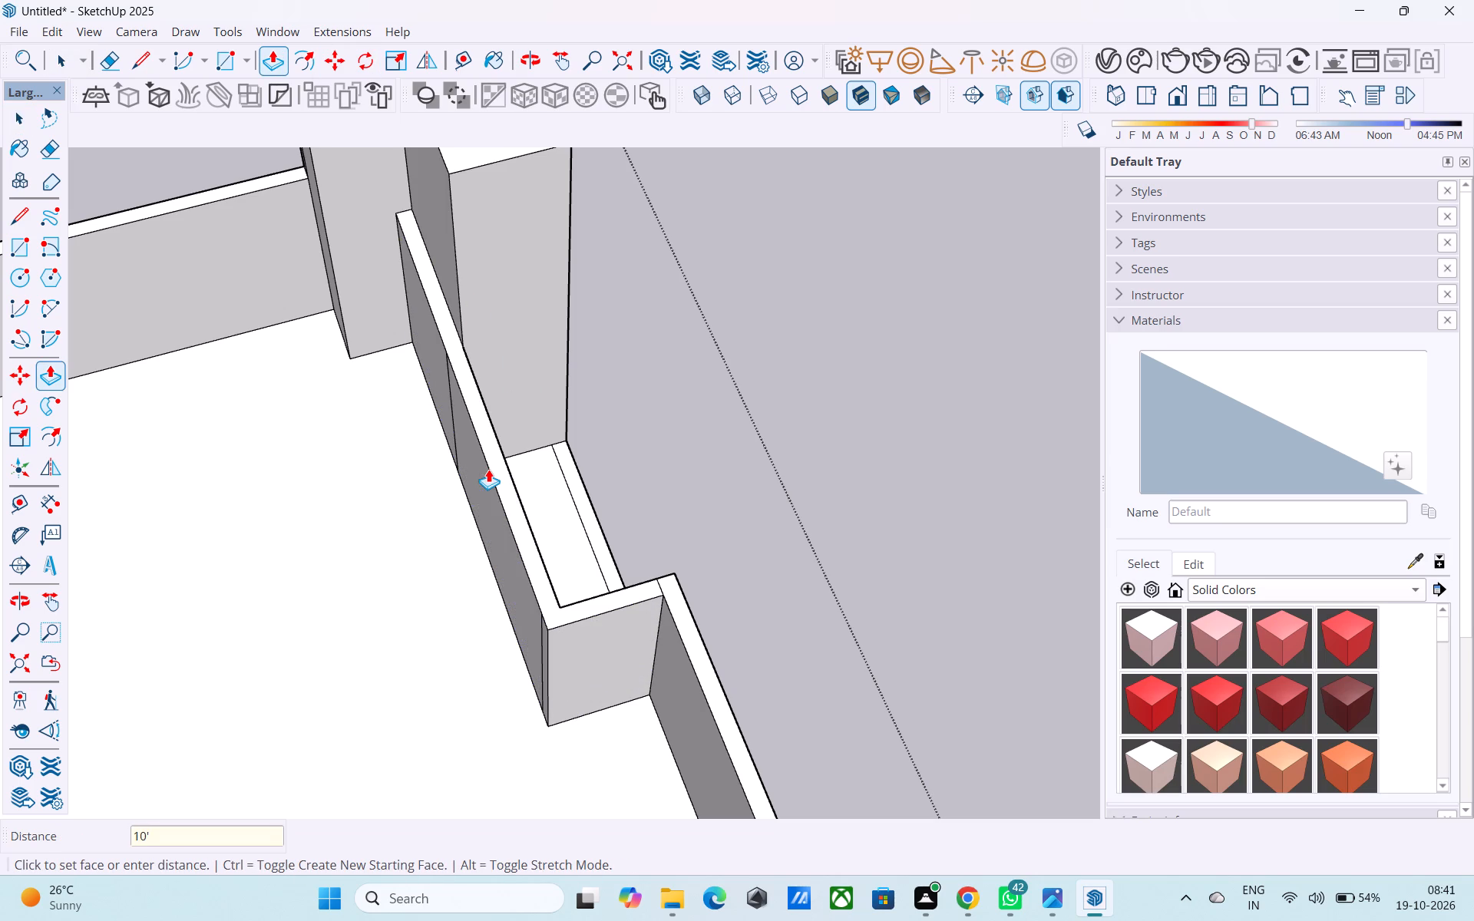
Erase the two vertical seam lines on the room-side face of the raised recess wall.
scroll(472, 470, down, 3)
click(107, 54)
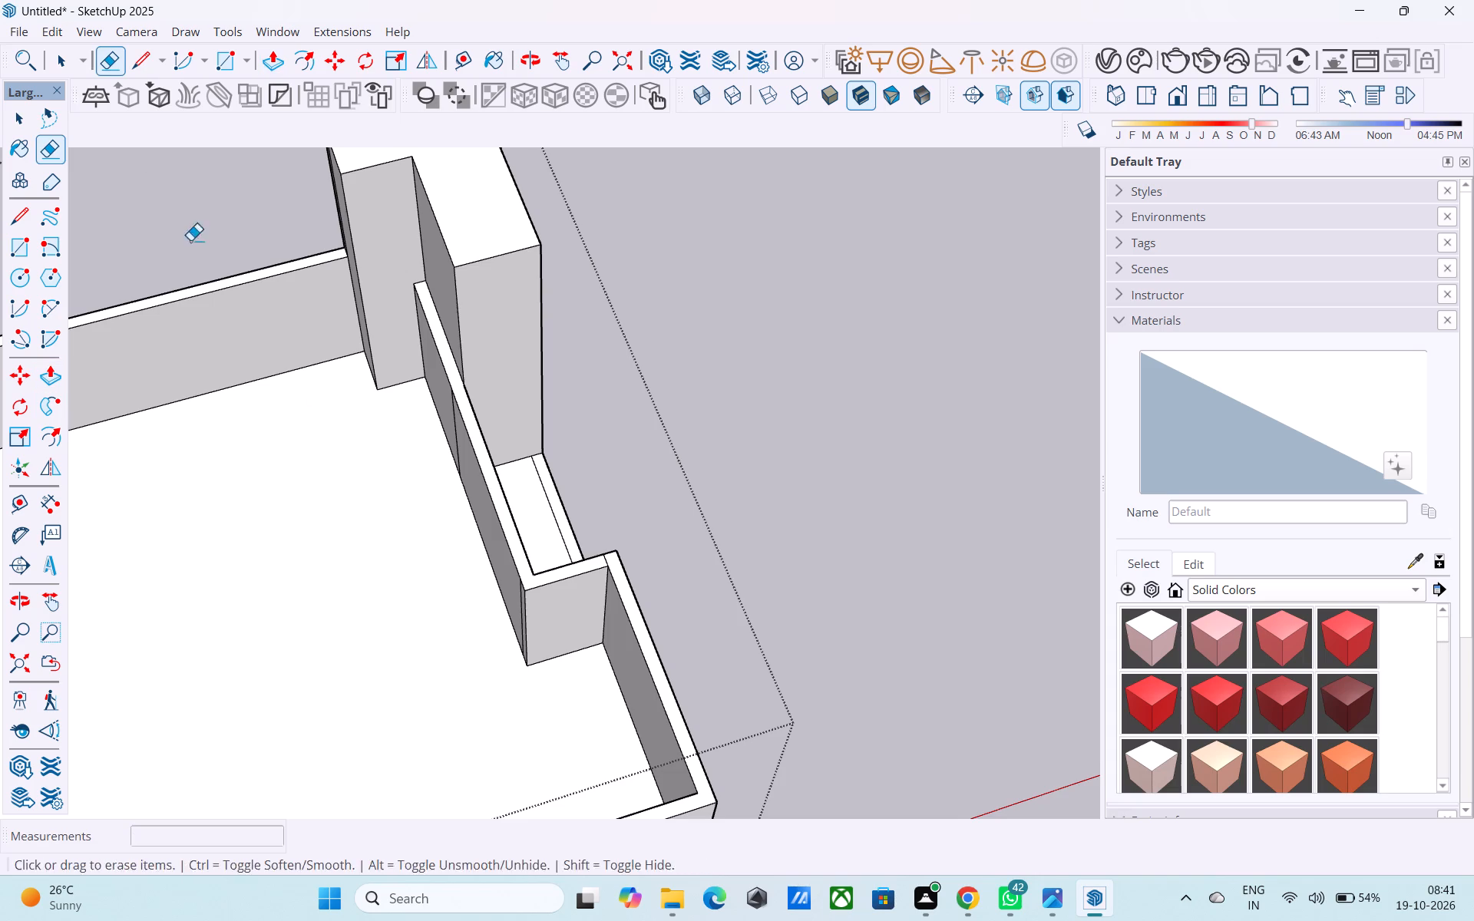
middle_drag(339, 415, 504, 268)
scroll(494, 380, up, 4)
drag(487, 389, 458, 382)
scroll(726, 654, up, 3)
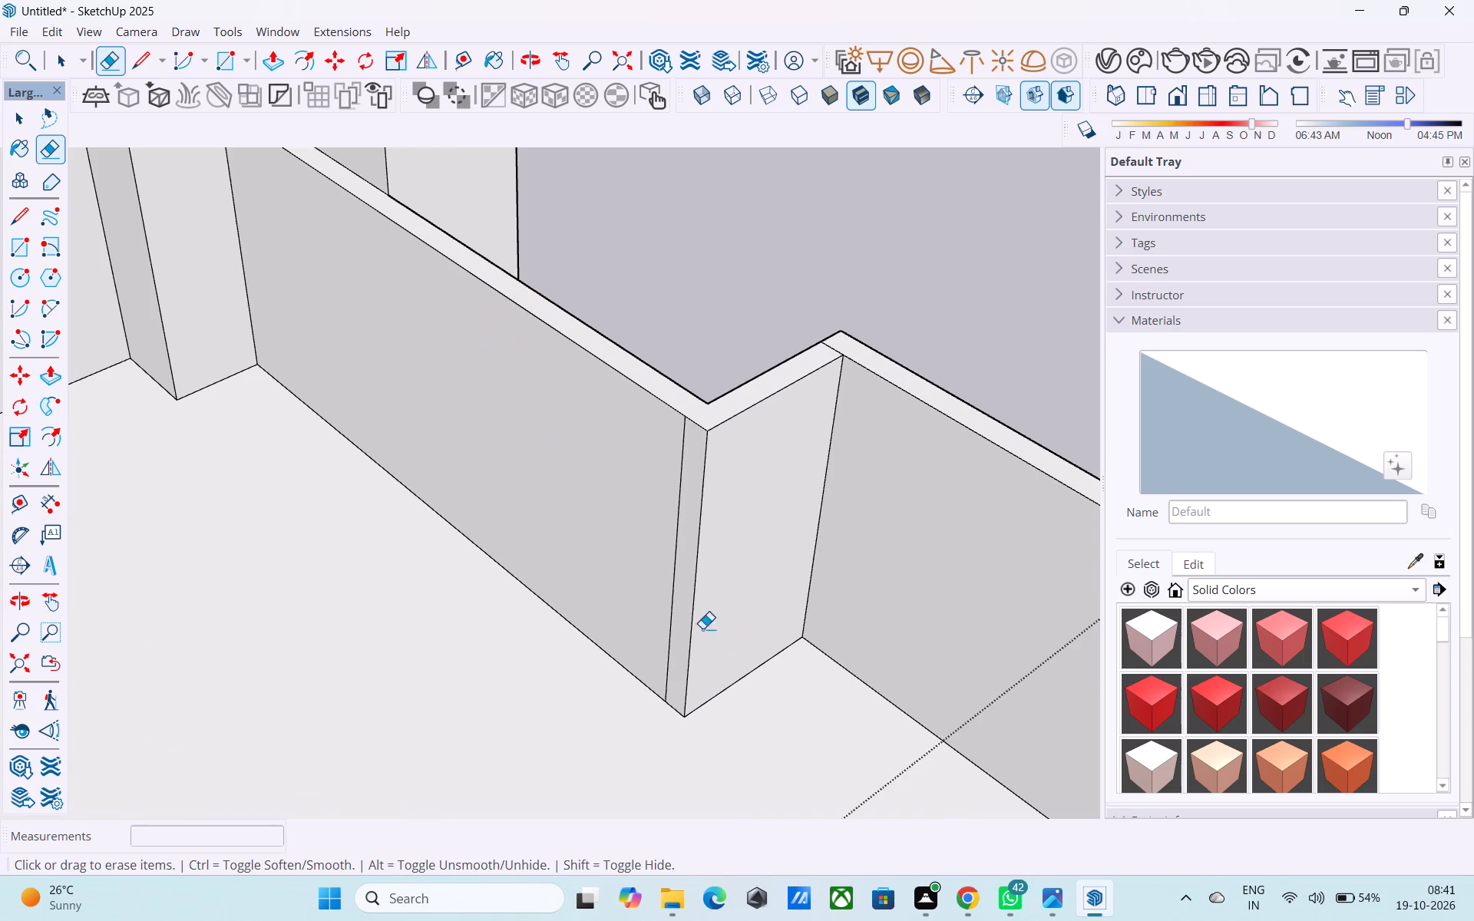
drag(678, 596, 669, 591)
Examine the completed upper walls, recess and corner tower from inside, the front and the side.
scroll(850, 621, down, 10)
middle_drag(851, 649, 431, 566)
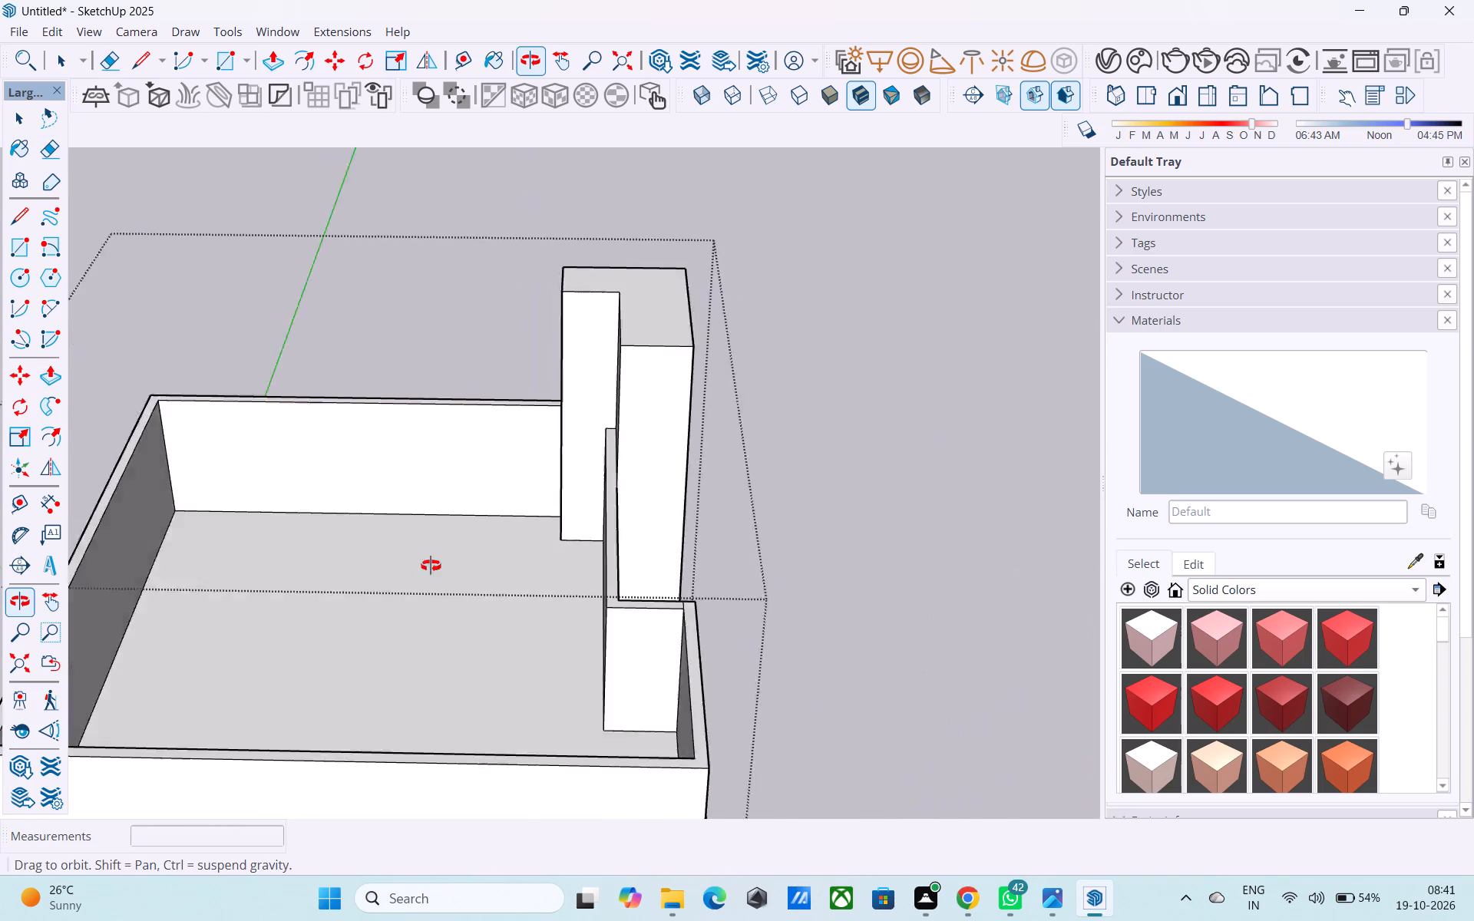
middle_drag(431, 566, 276, 523)
scroll(758, 542, down, 4)
middle_drag(741, 563, 507, 396)
scroll(833, 429, down, 4)
middle_drag(861, 439, 801, 479)
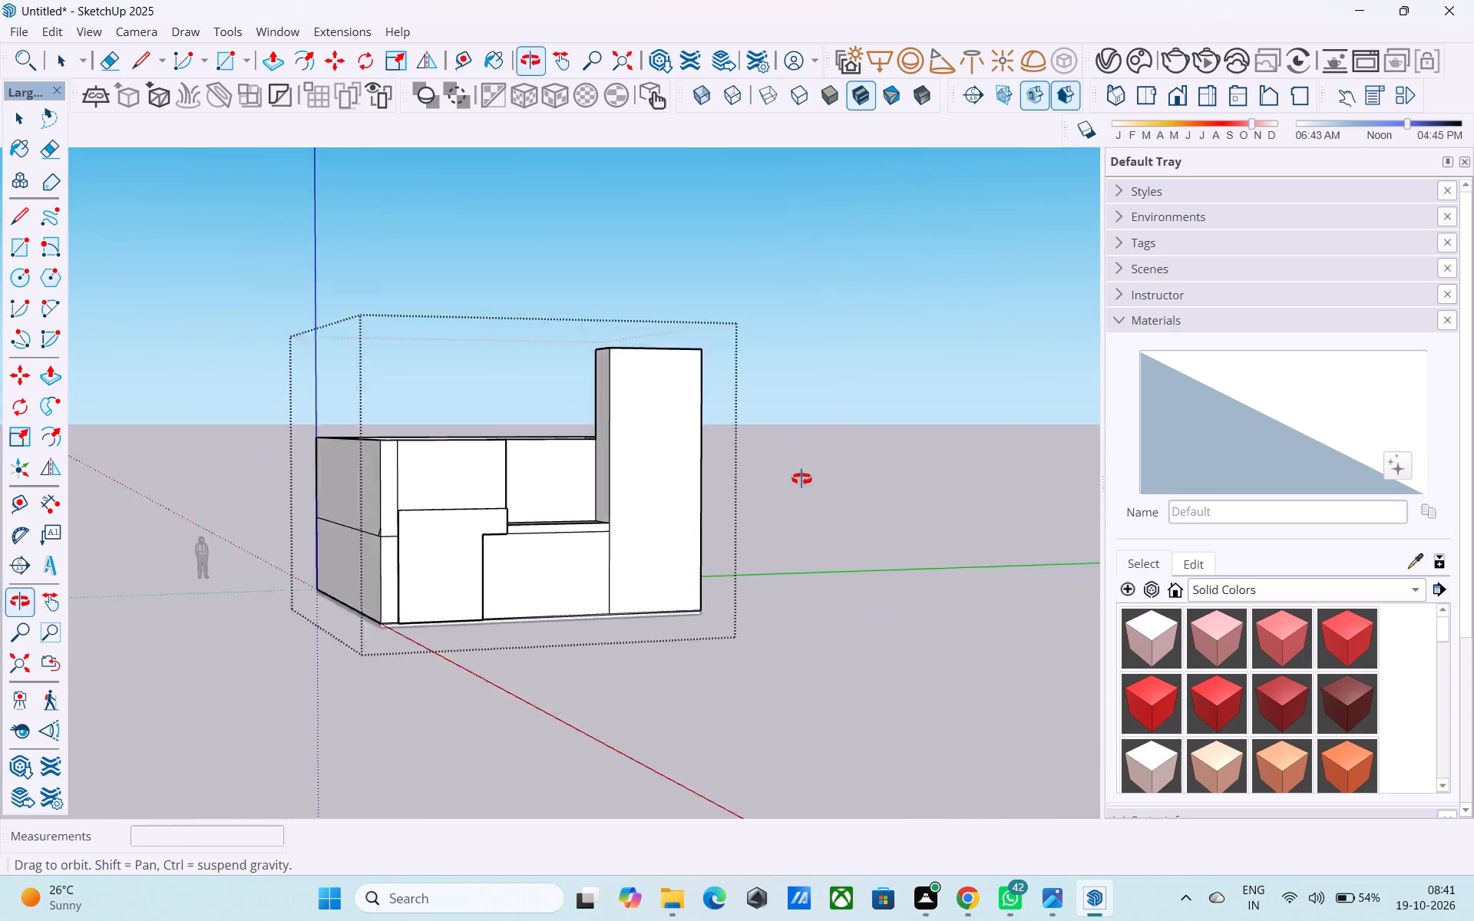
middle_drag(801, 479, 790, 492)
middle_drag(450, 559, 771, 493)
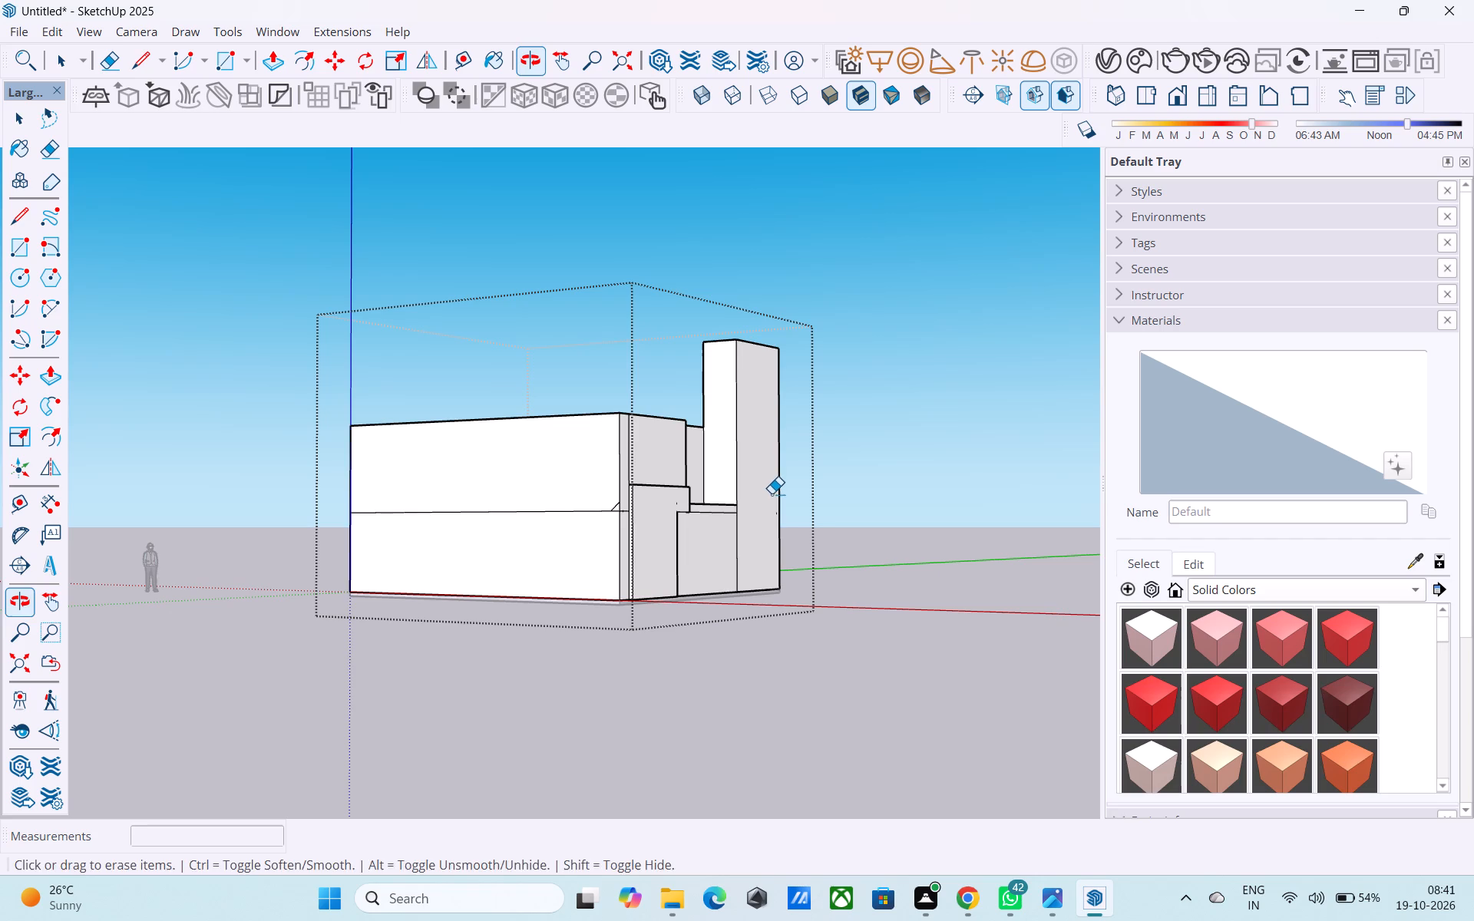
Examine the front elevation, its raised panel and the upper walls from several angles.
middle_click(786, 524)
middle_drag(785, 527, 769, 538)
middle_drag(738, 472, 703, 519)
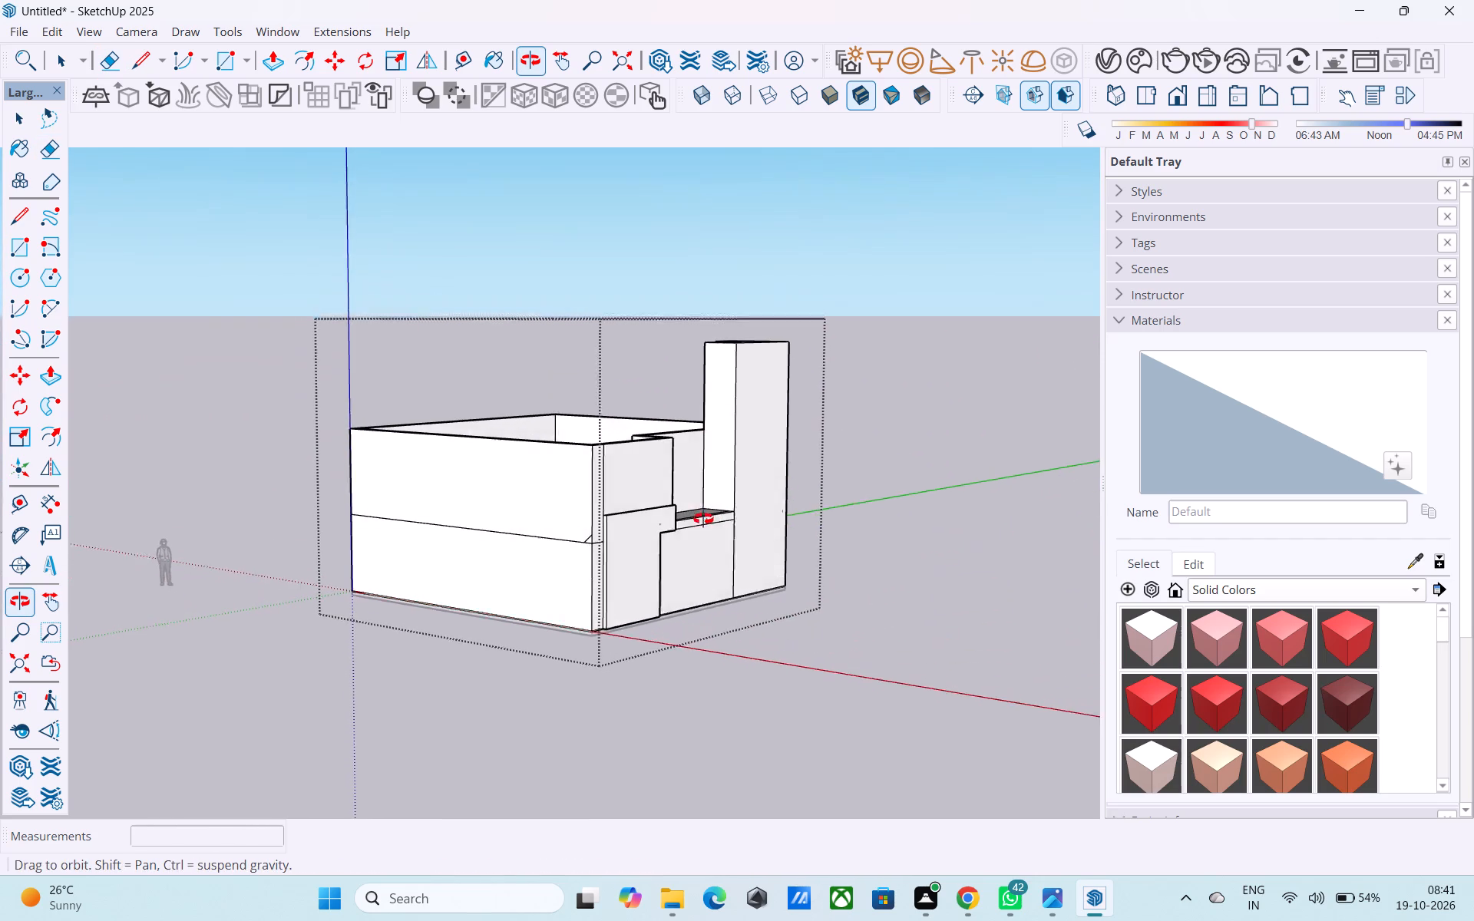
middle_drag(703, 519, 689, 522)
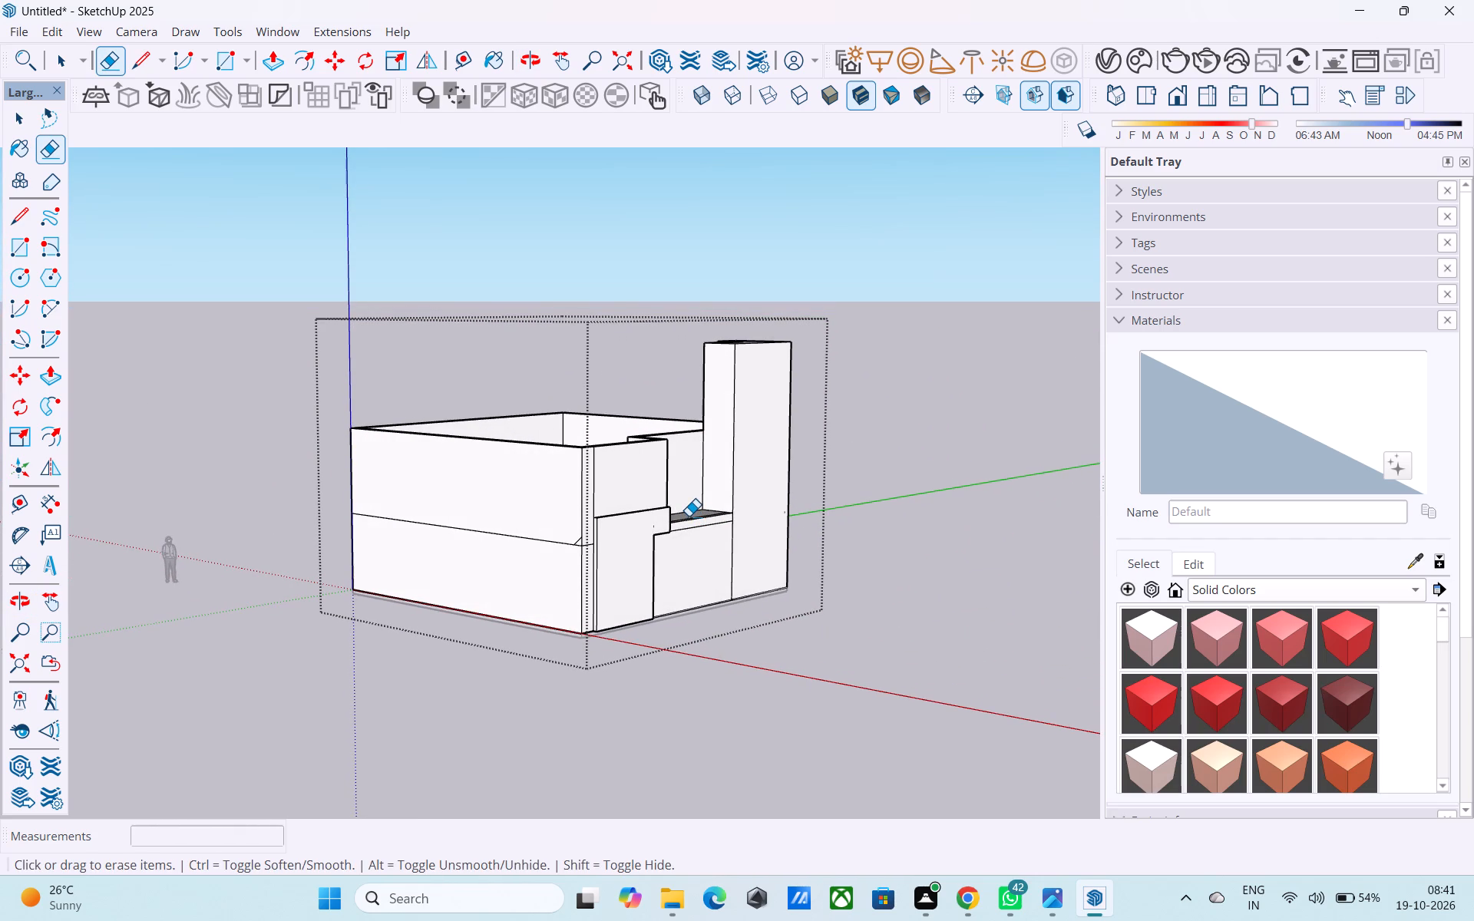
middle_drag(689, 516, 544, 576)
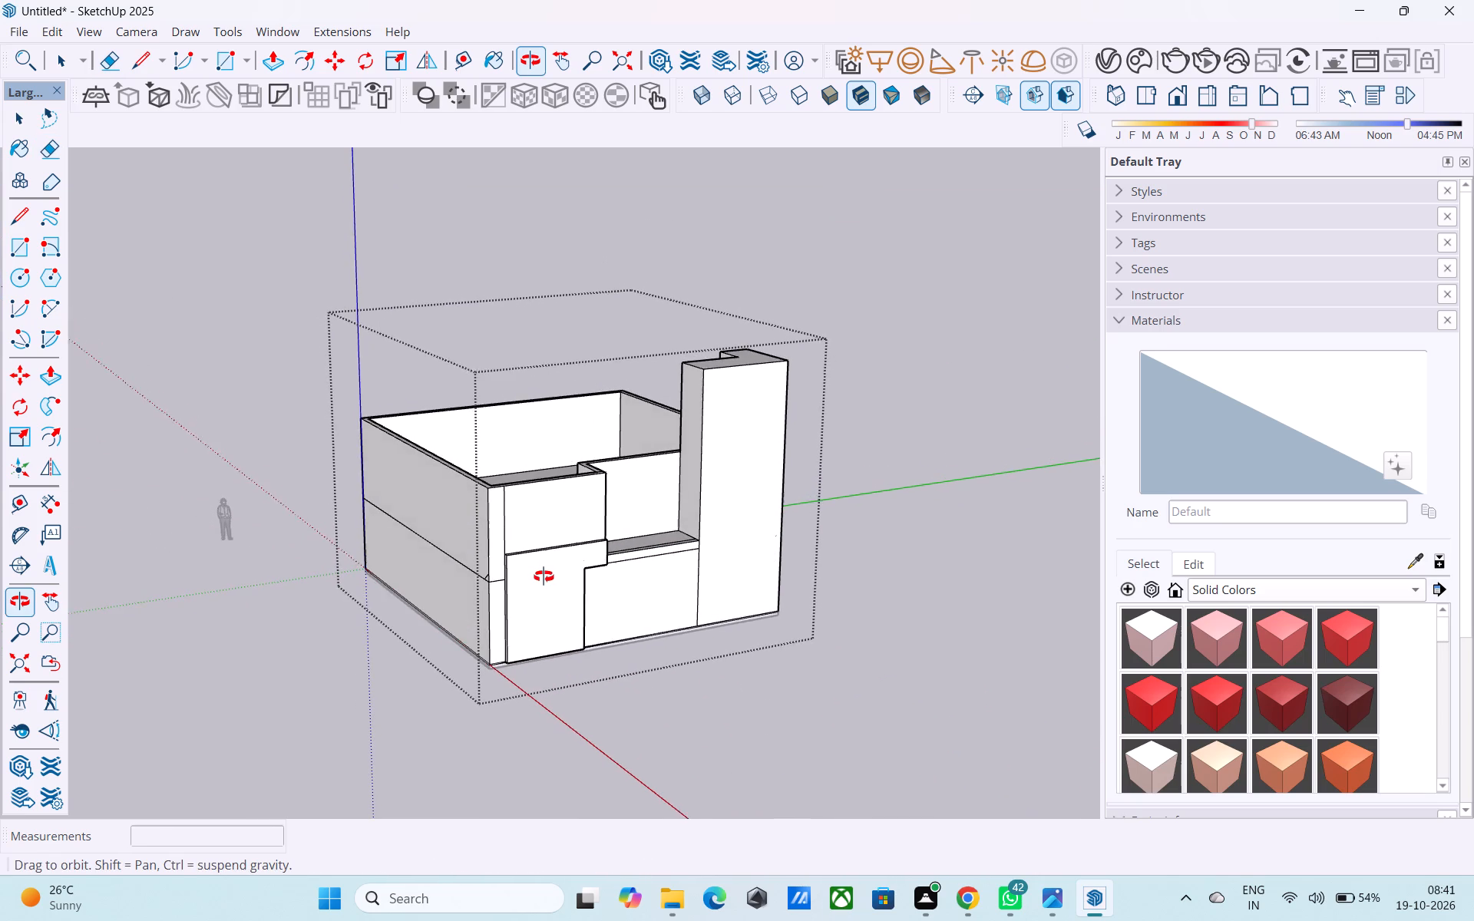
middle_drag(544, 576, 535, 559)
scroll(536, 556, up, 5)
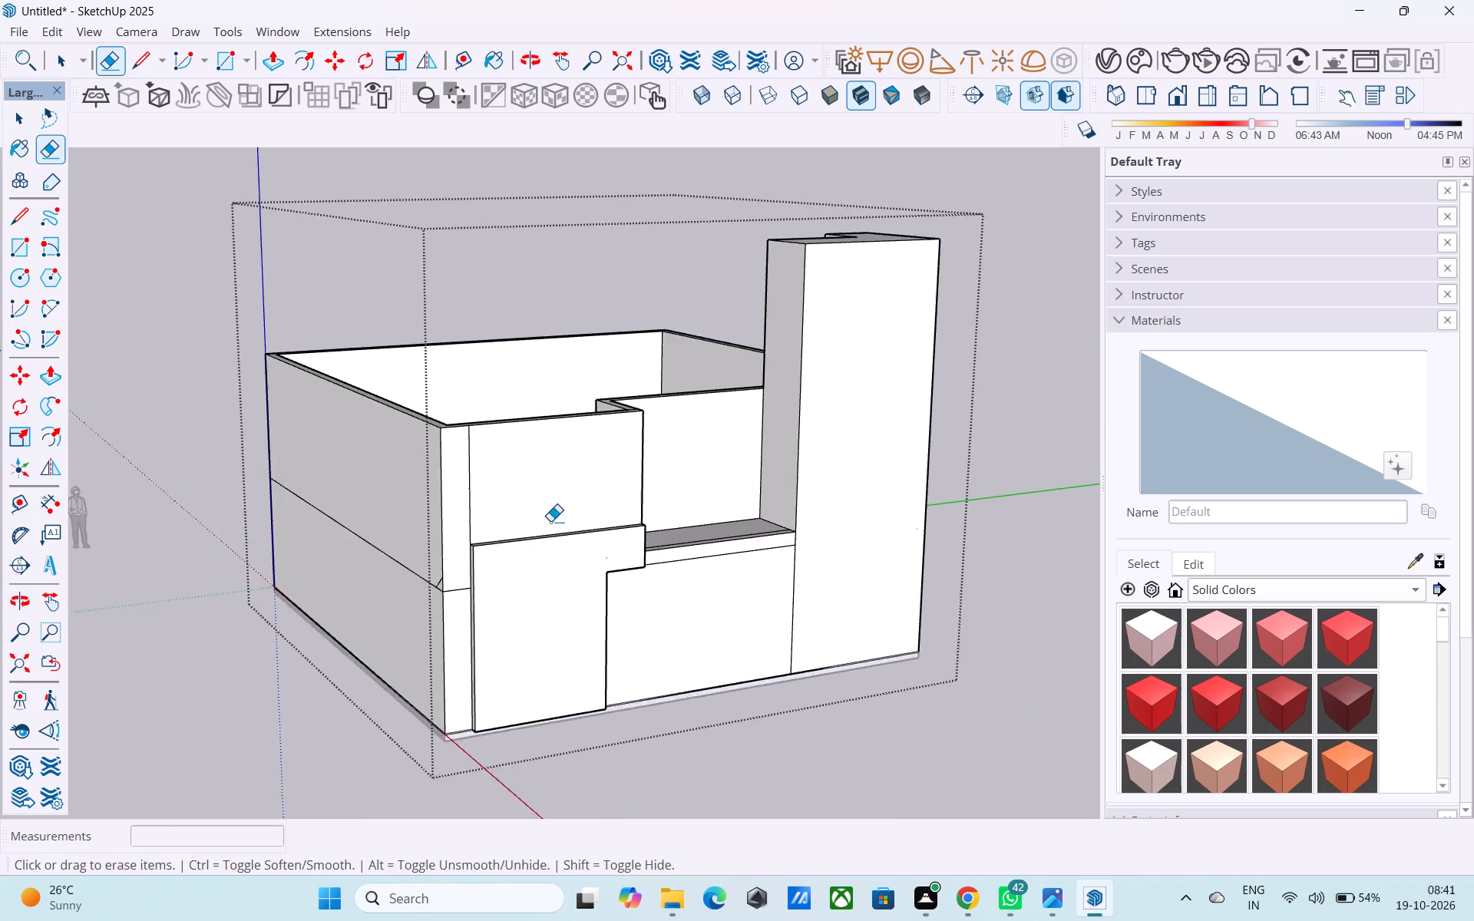
scroll(550, 521, up, 1)
middle_drag(550, 521, 562, 545)
middle_click(559, 576)
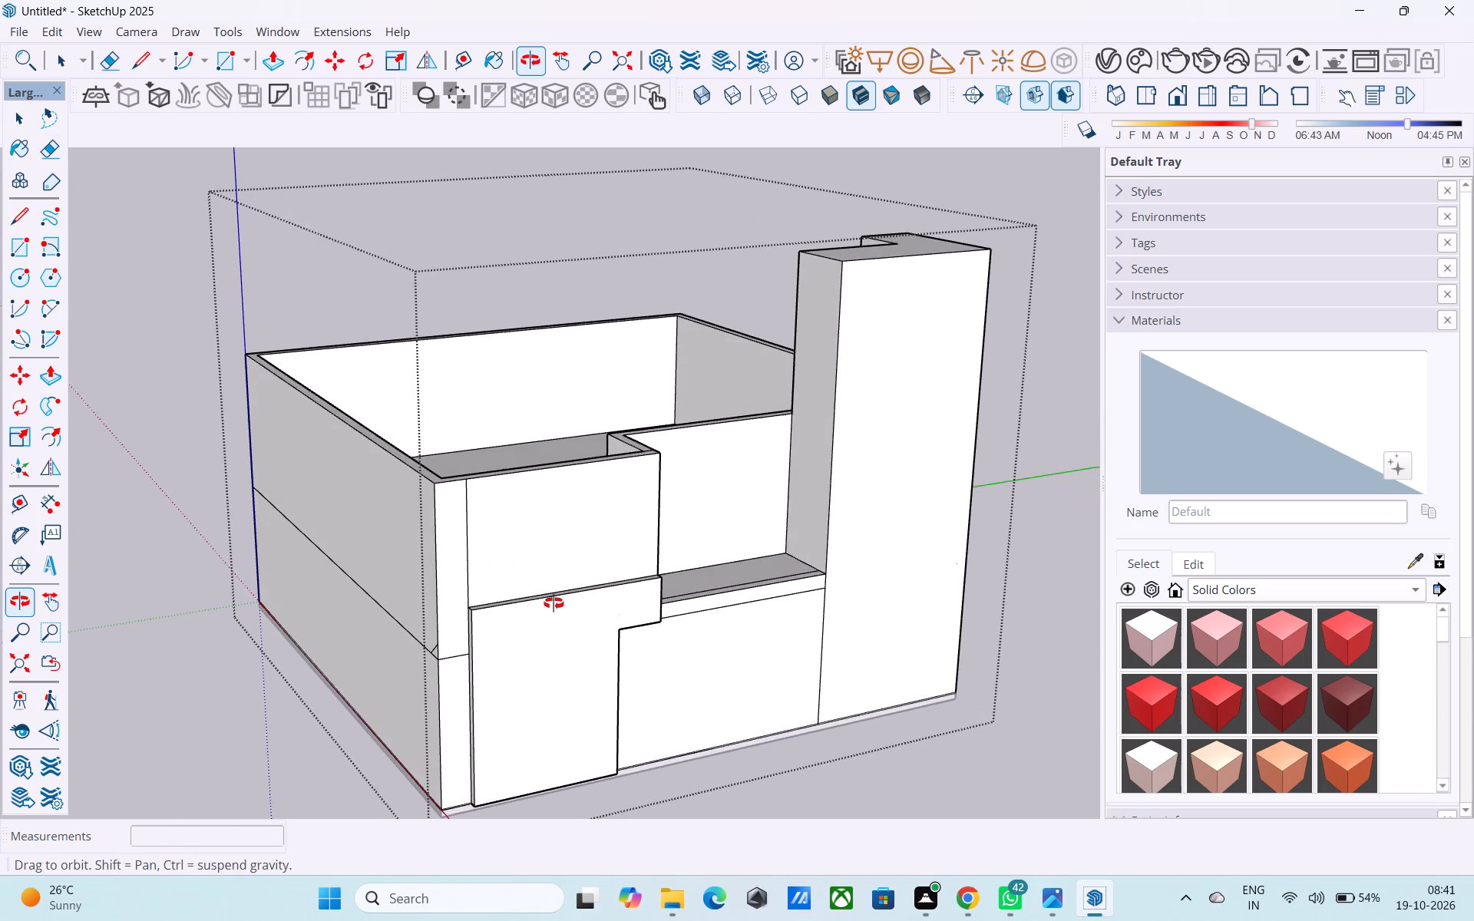
scroll(570, 487, up, 6)
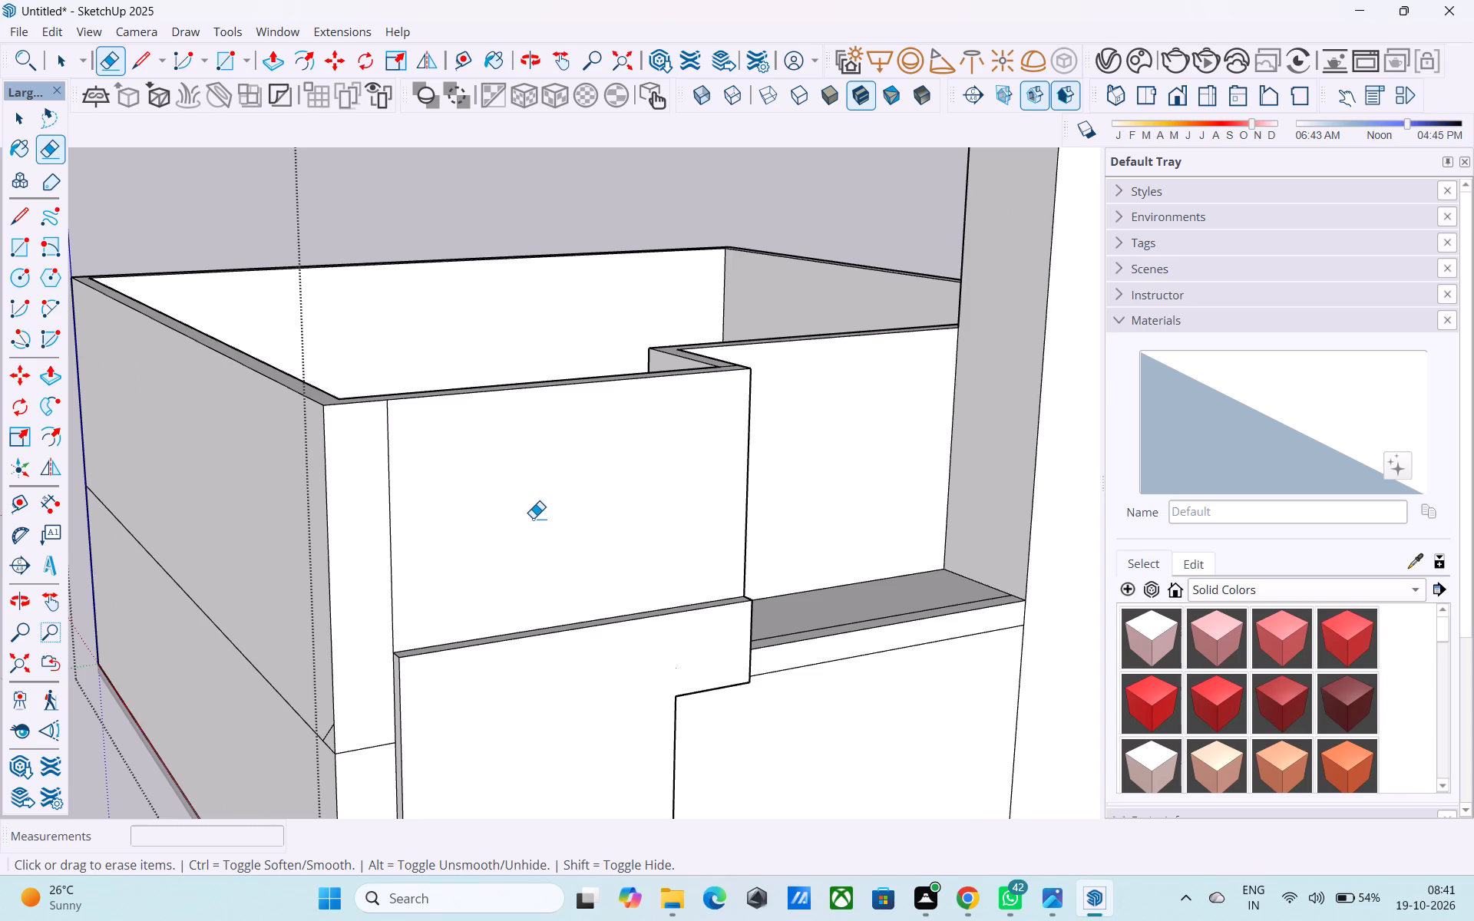
middle_drag(532, 547, 520, 567)
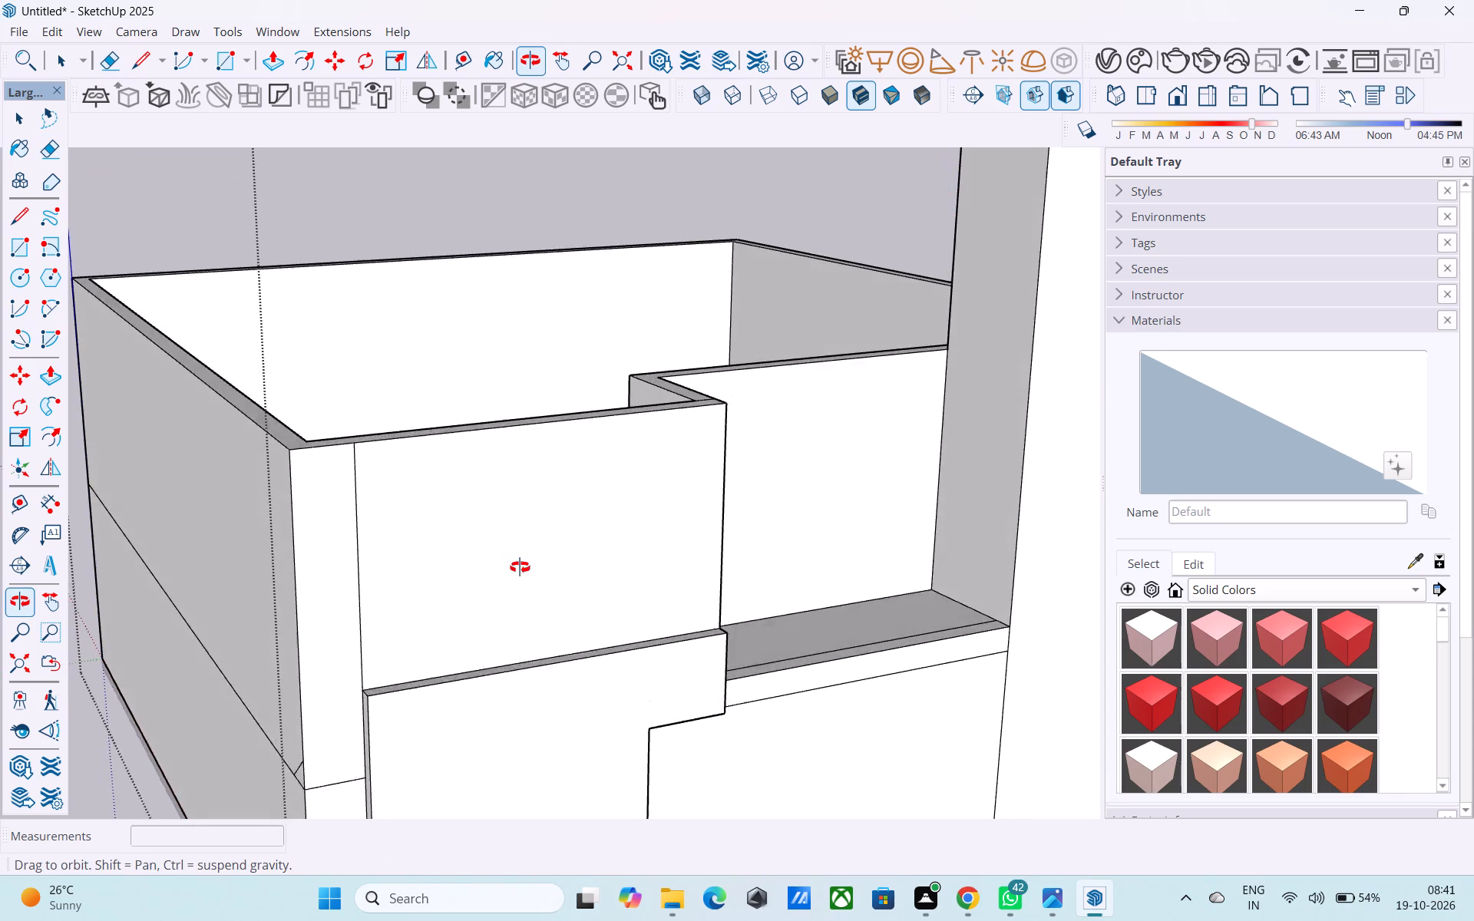
Draw a horizontal line across the full side wall from the top of the short diagonal at the front corner, above the floor line.
middle_drag(520, 567, 691, 498)
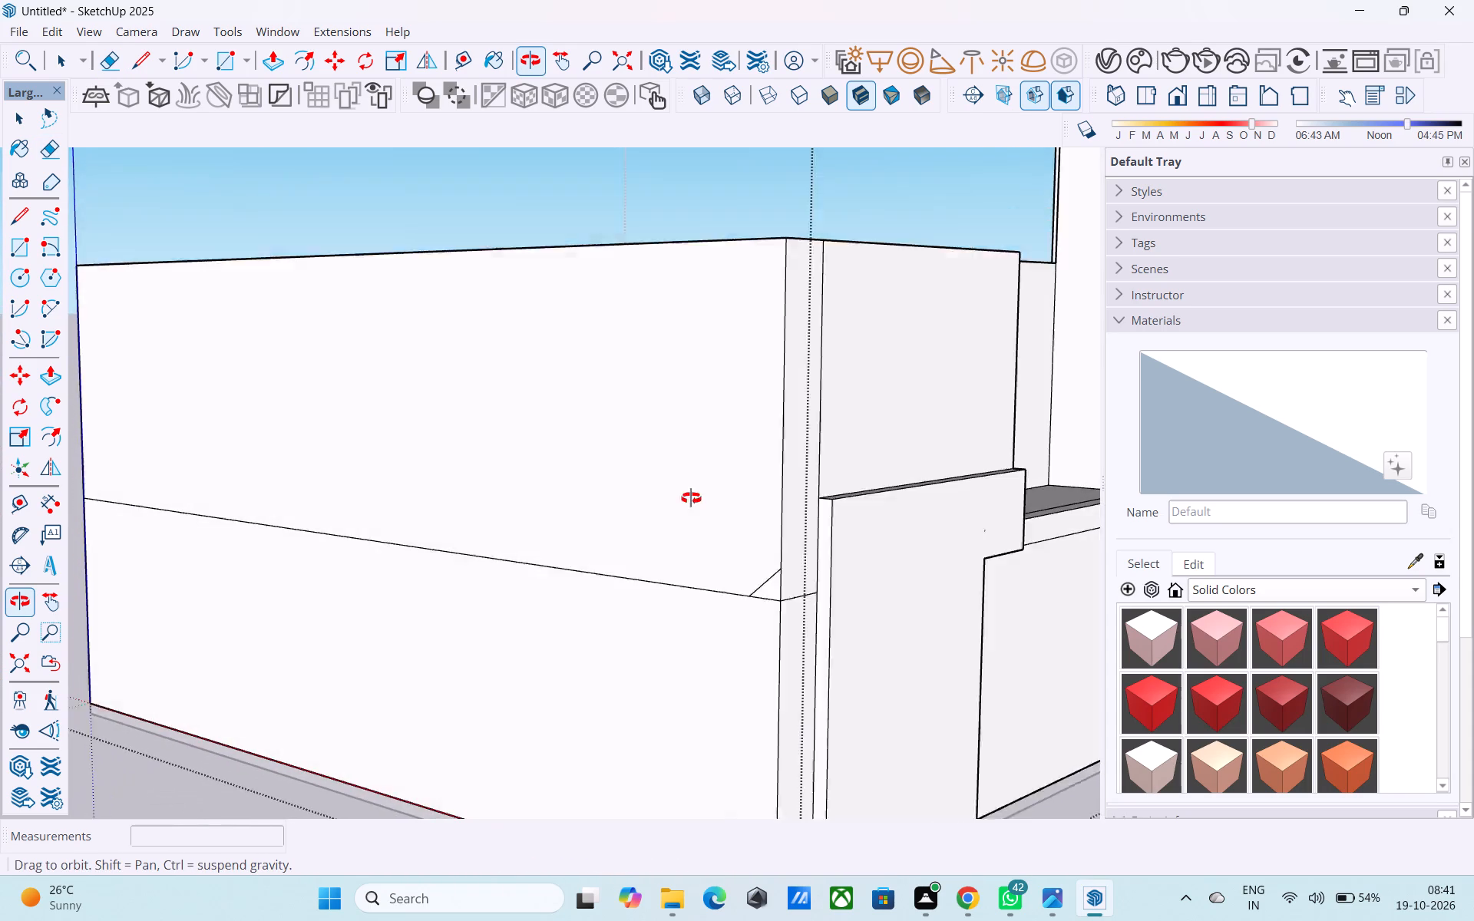
middle_drag(691, 498, 692, 500)
scroll(696, 500, down, 3)
middle_drag(718, 529, 724, 518)
scroll(752, 530, up, 3)
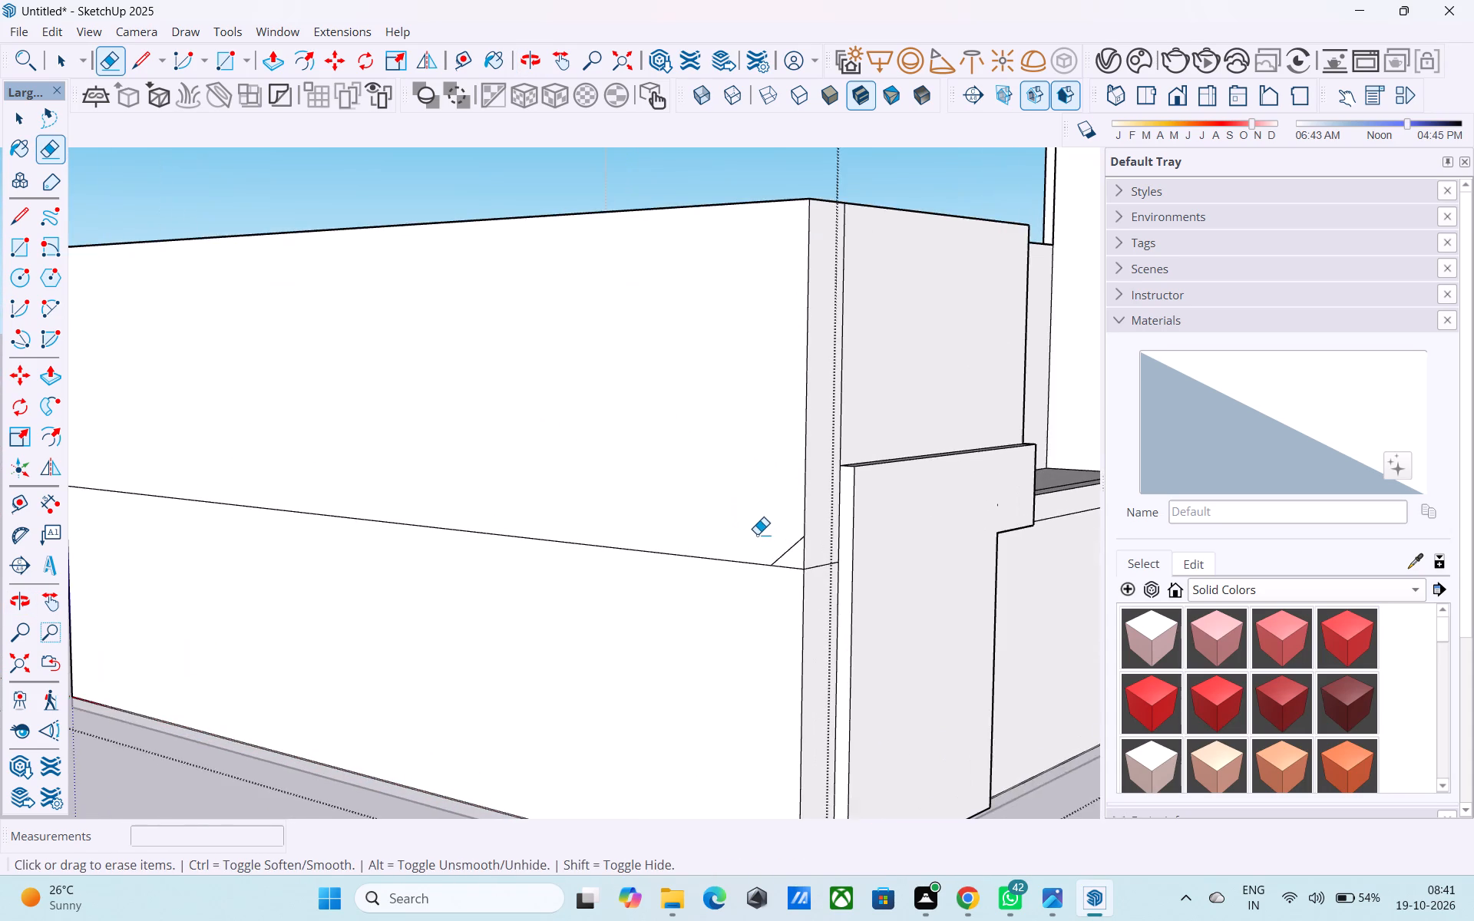
scroll(767, 545, up, 2)
key(l)
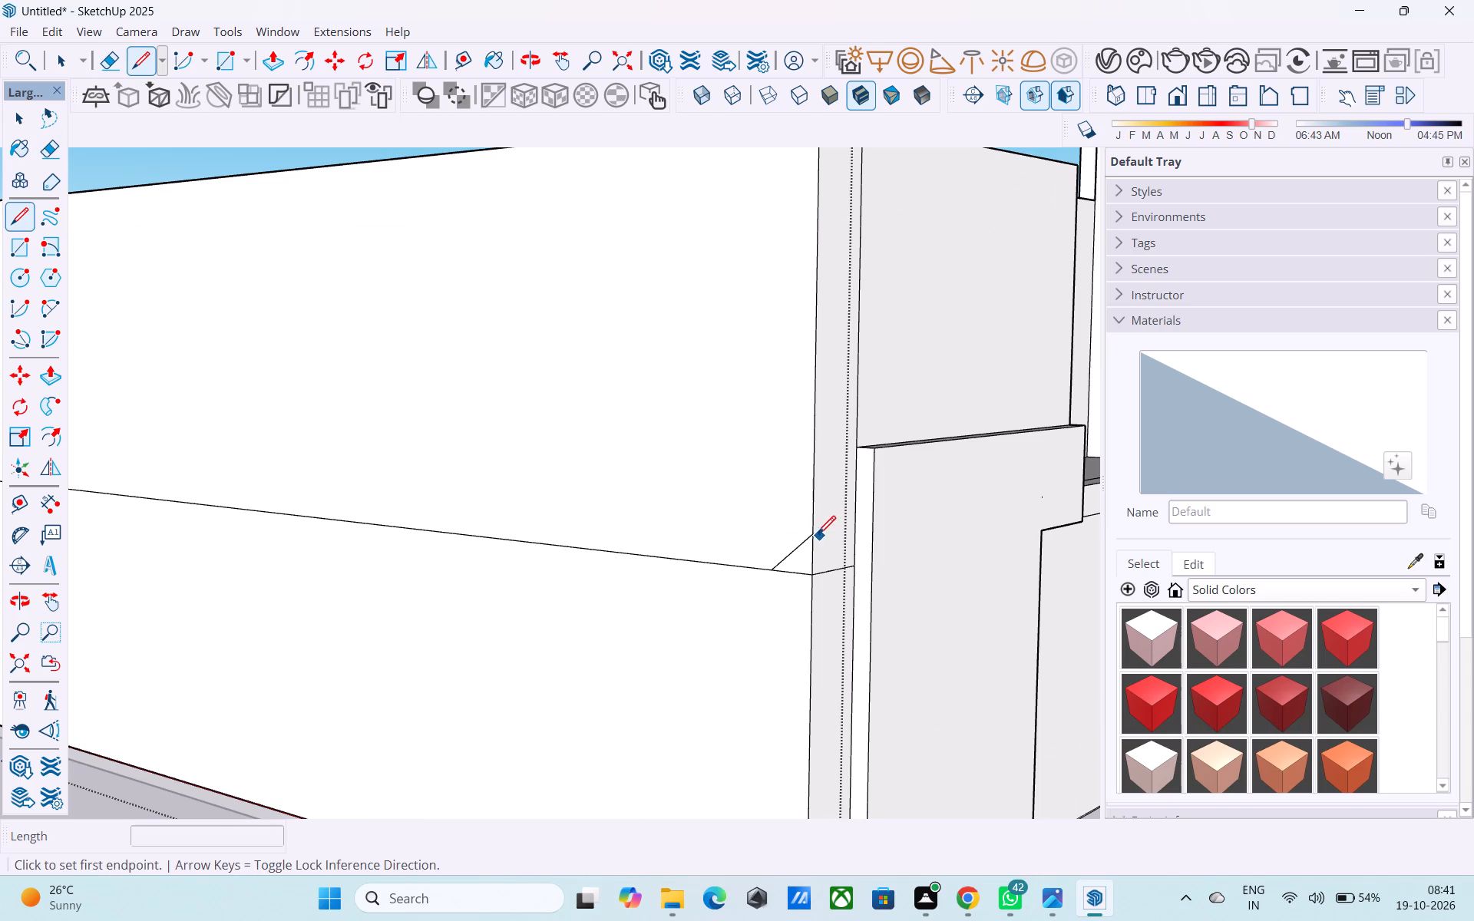
click(811, 536)
scroll(818, 540, down, 6)
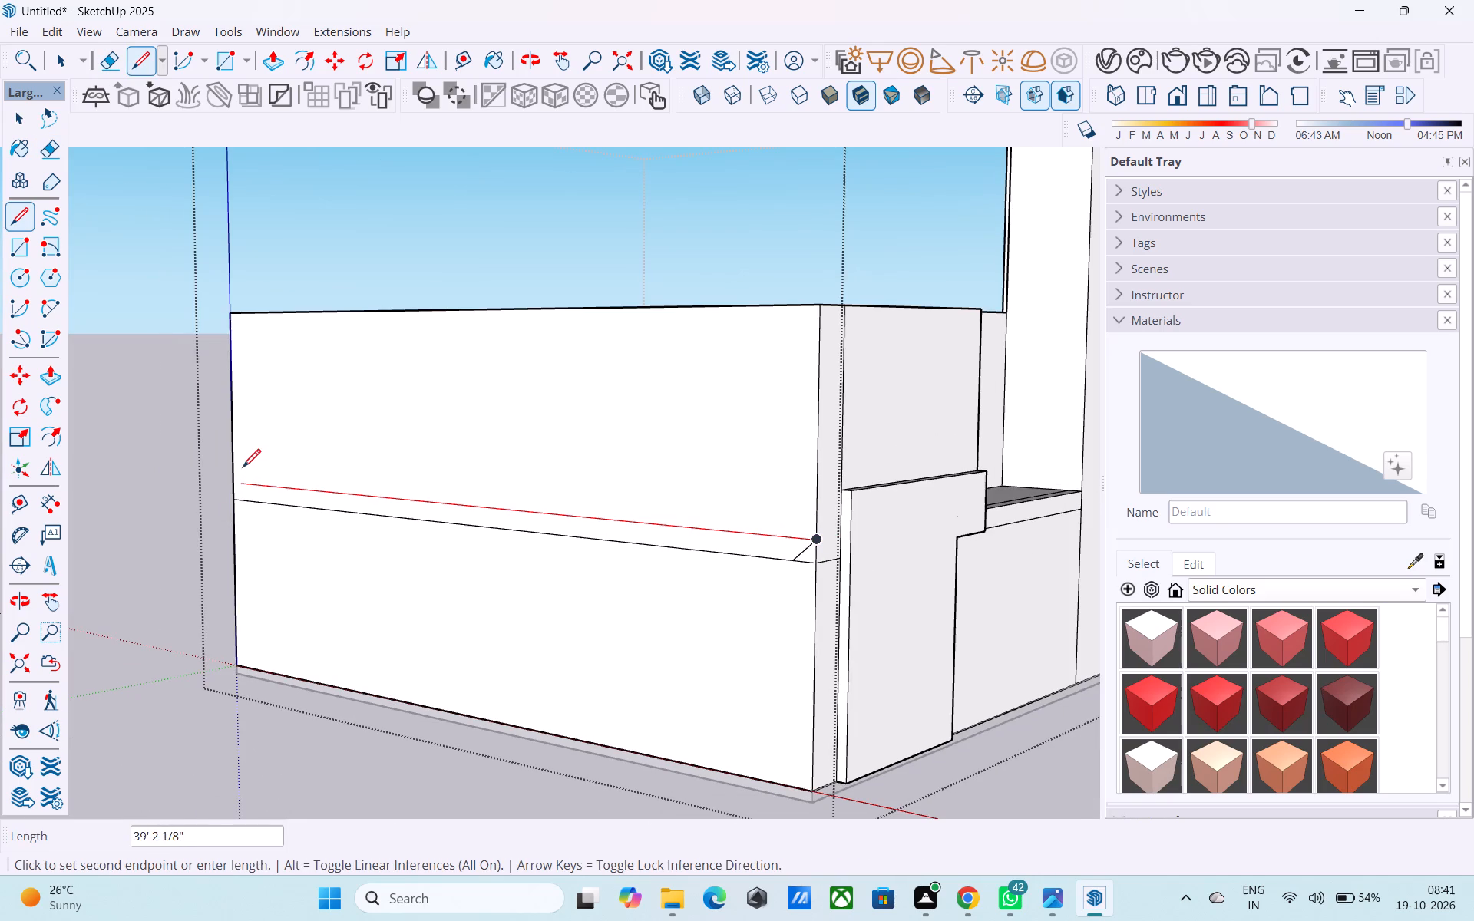
click(237, 485)
key(space)
Erase the short diagonal line at the front corner of the side wall's new band.
middle_drag(509, 543, 454, 538)
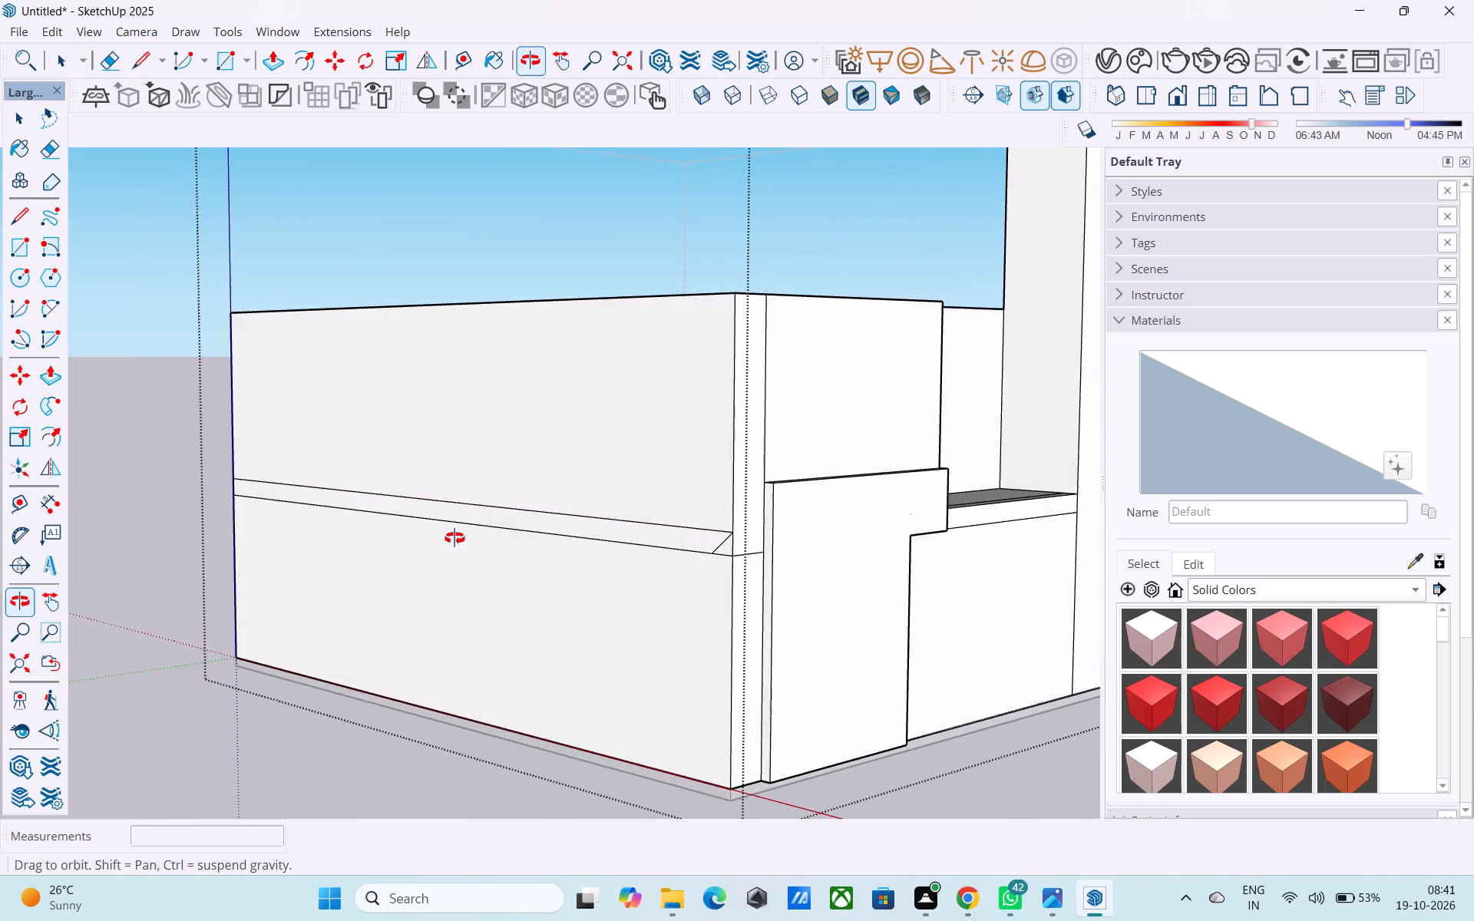
middle_drag(454, 538, 454, 540)
key(e)
scroll(537, 559, up, 7)
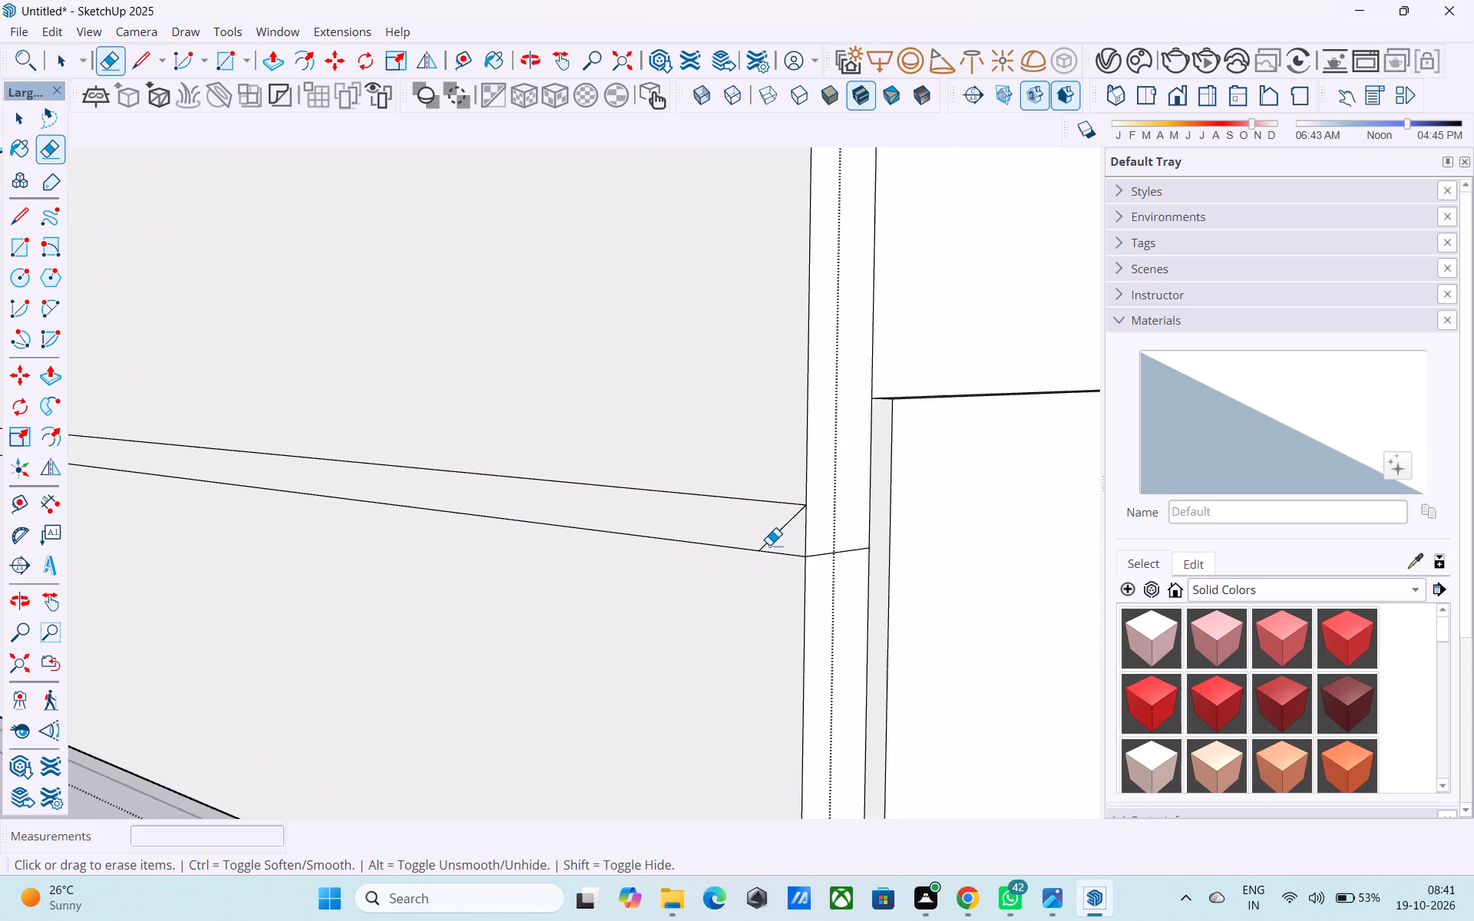
drag(769, 545, 752, 535)
scroll(669, 555, down, 6)
Continue the band's upper line 2' around the corner onto the front face, ending at the raised panel's edge.
middle_drag(758, 575, 682, 612)
key(space)
scroll(575, 628, up, 6)
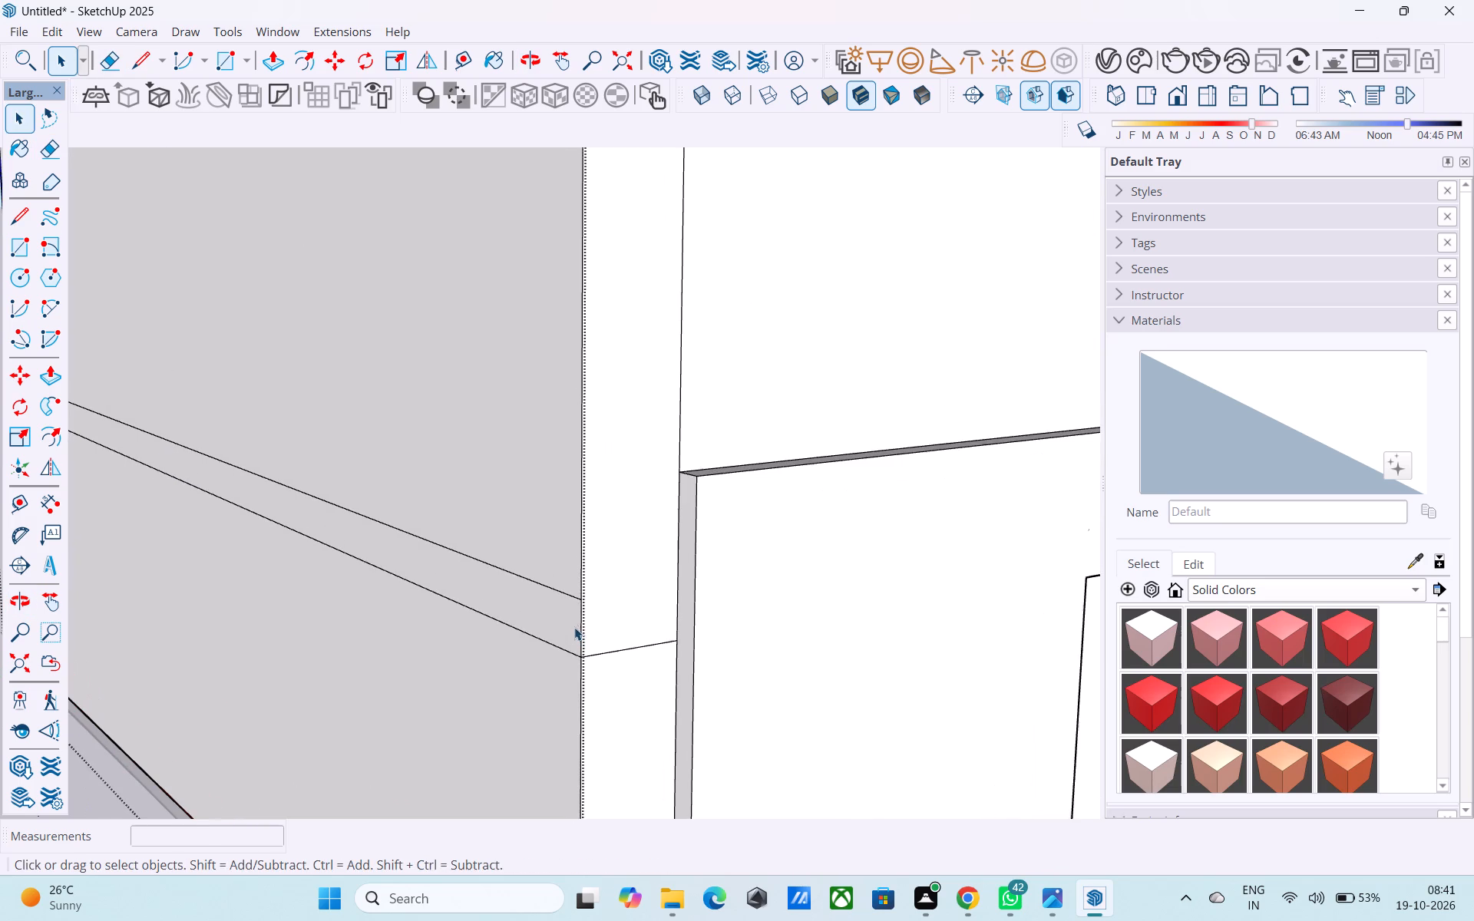
key(l)
click(583, 609)
click(680, 589)
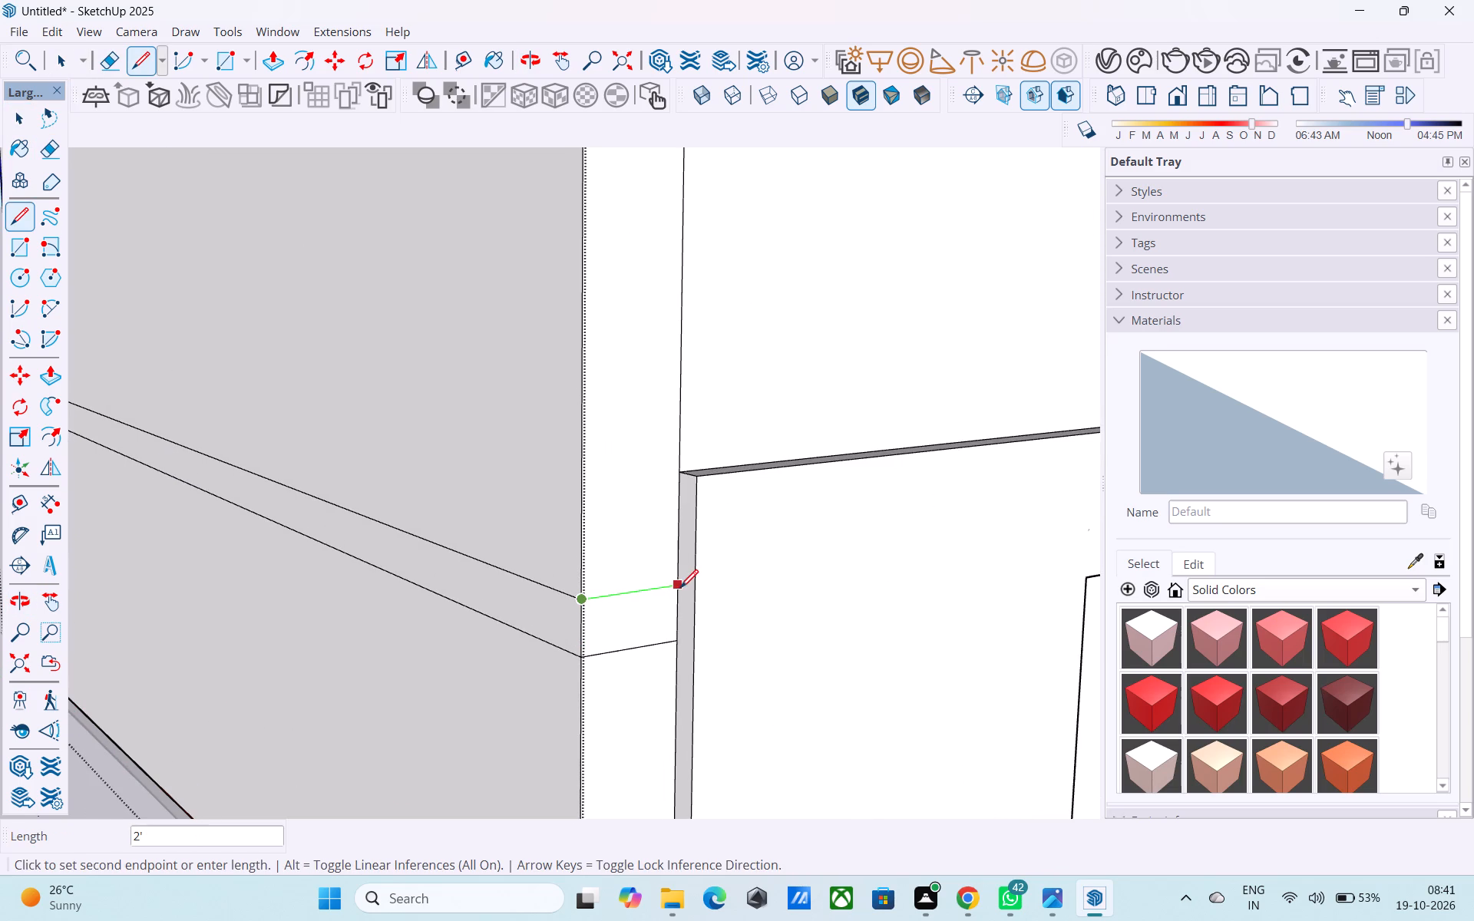
key(space)
Push/Pull the narrow horizontal band on the side wall outward 1'.
scroll(679, 589, down, 5)
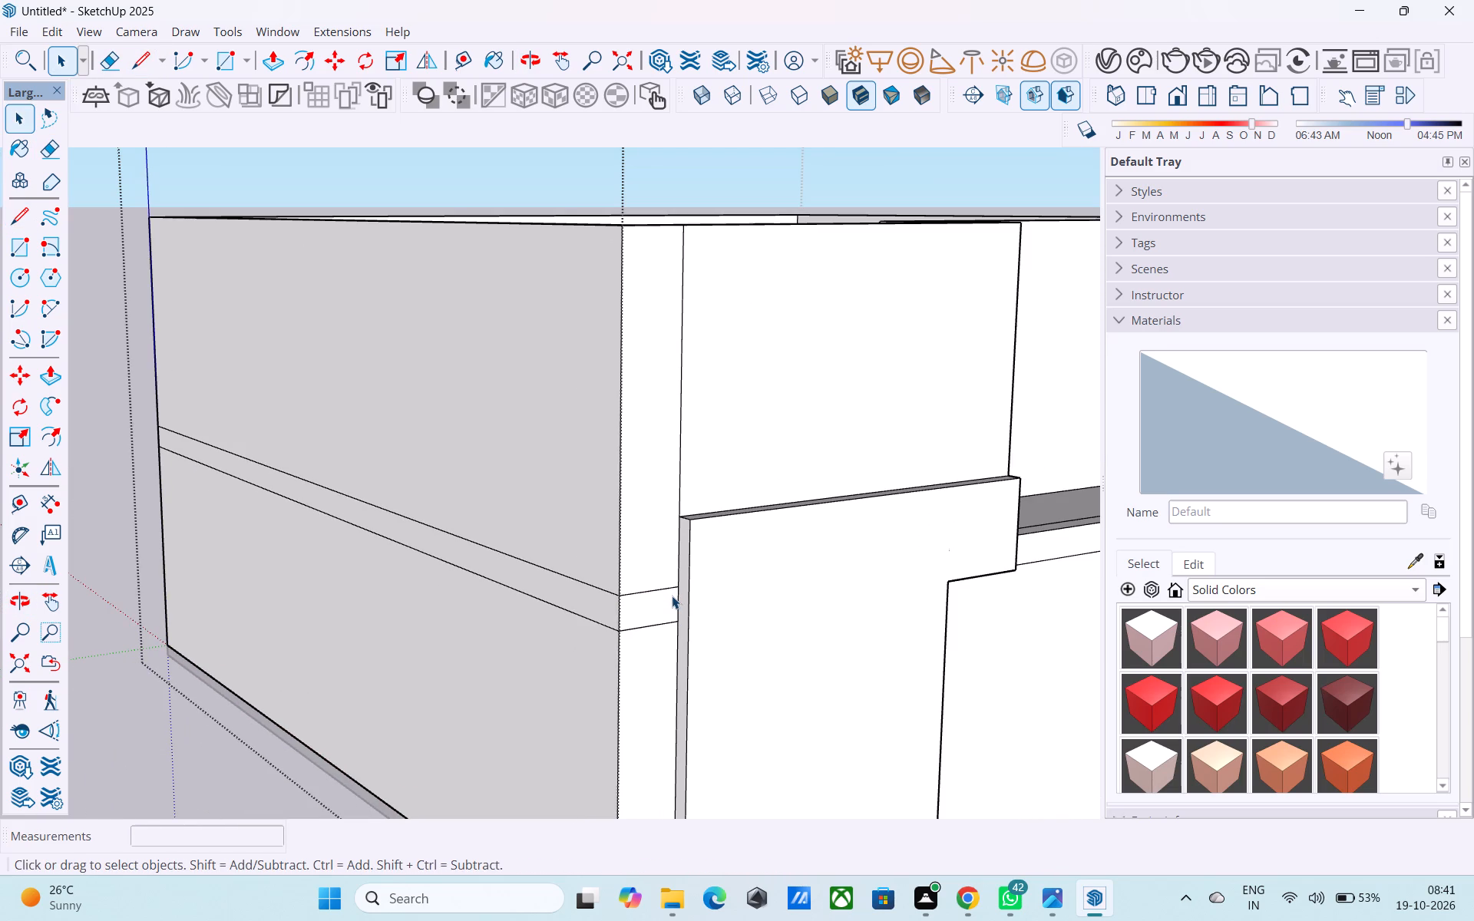
scroll(636, 603, up, 2)
click(606, 603)
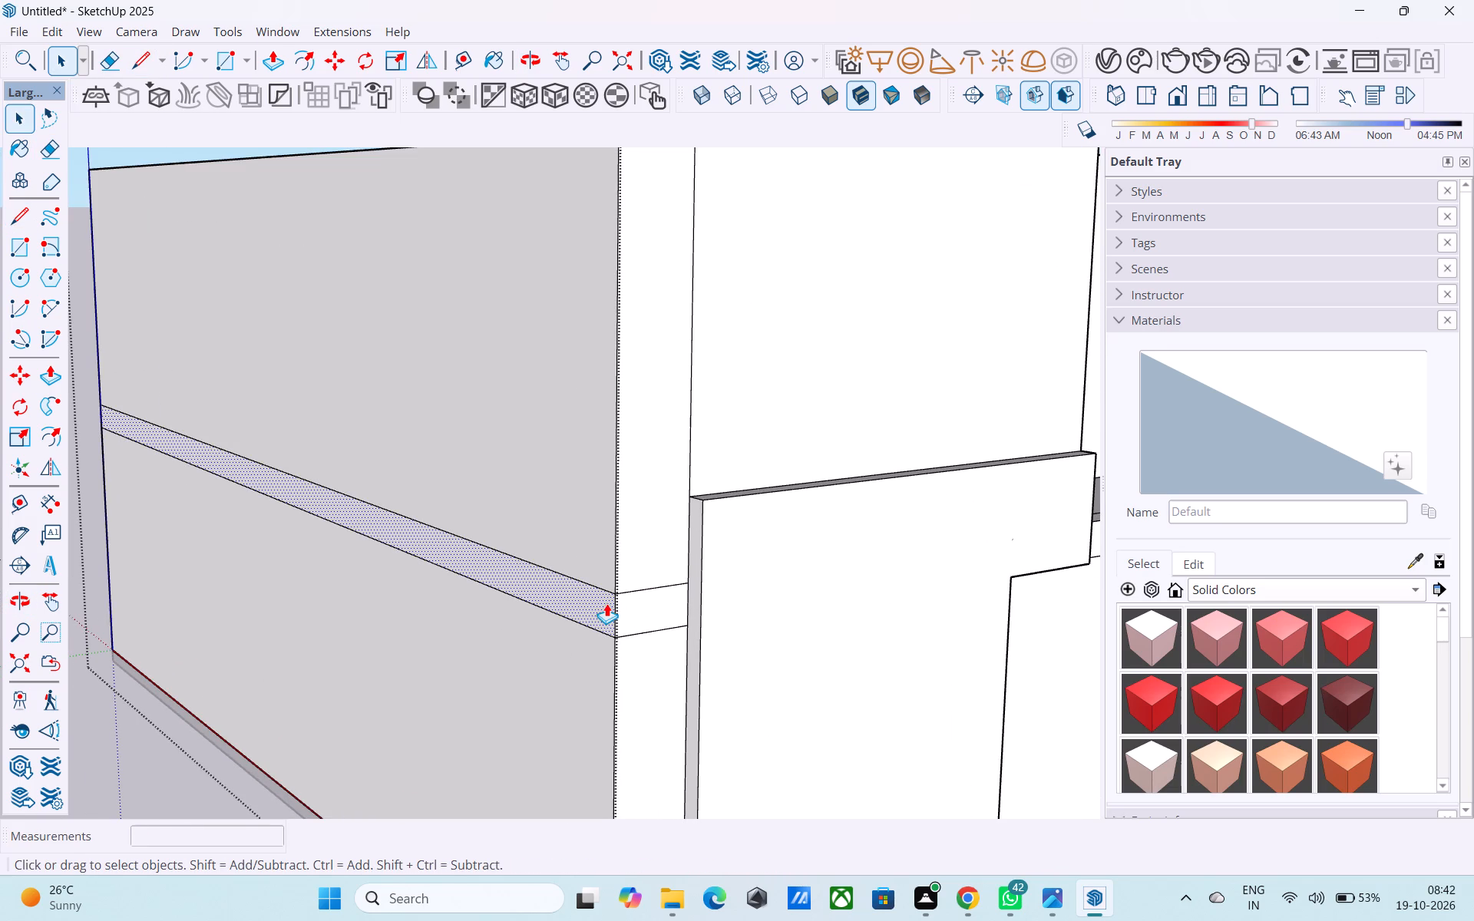
key(p)
click(606, 603)
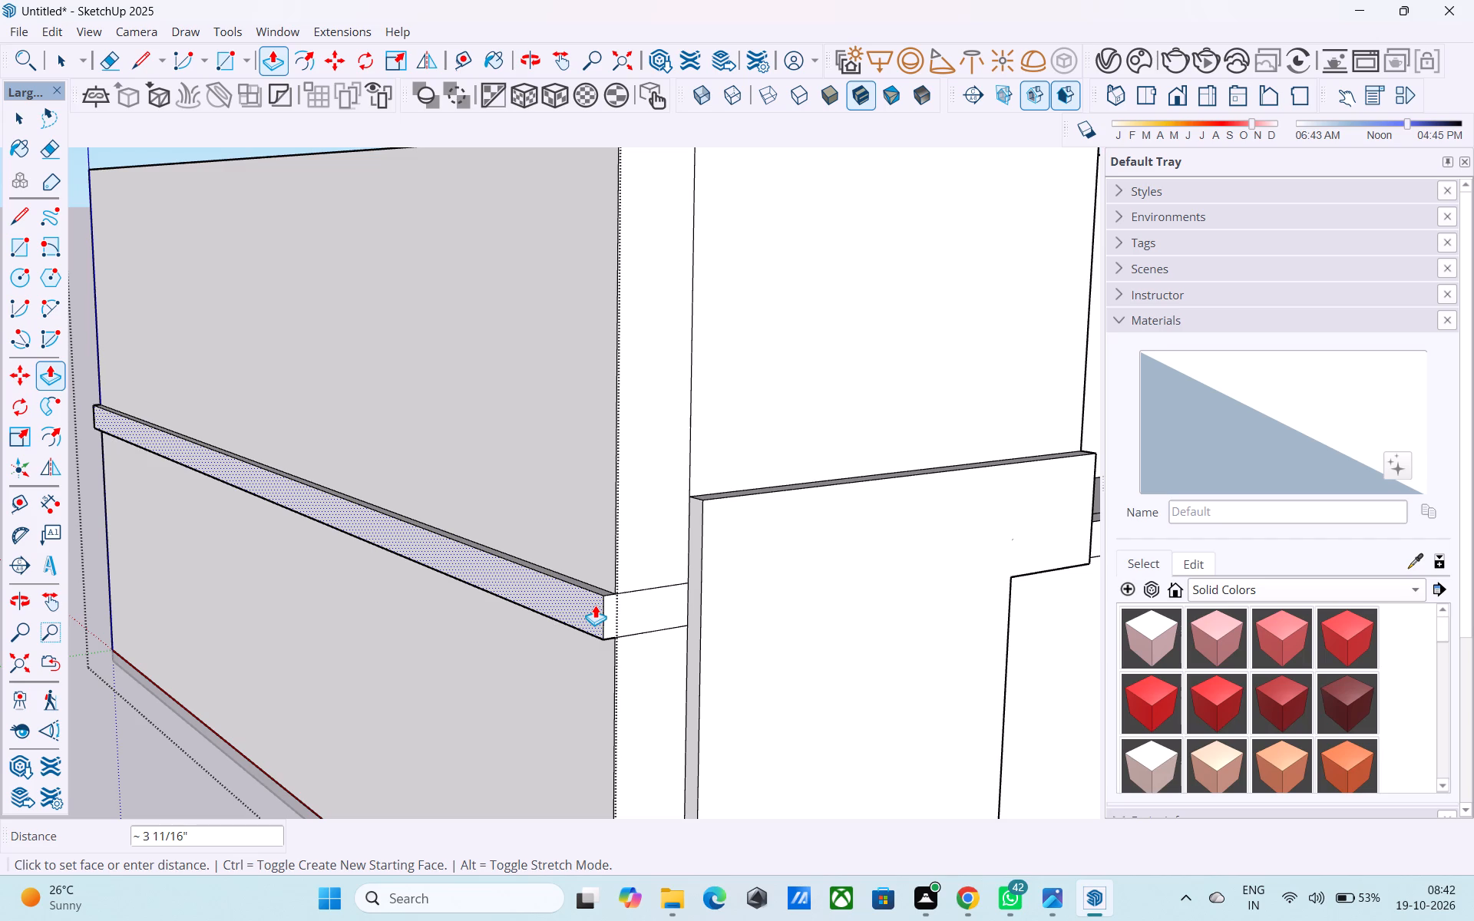
text(1')
key(Return)
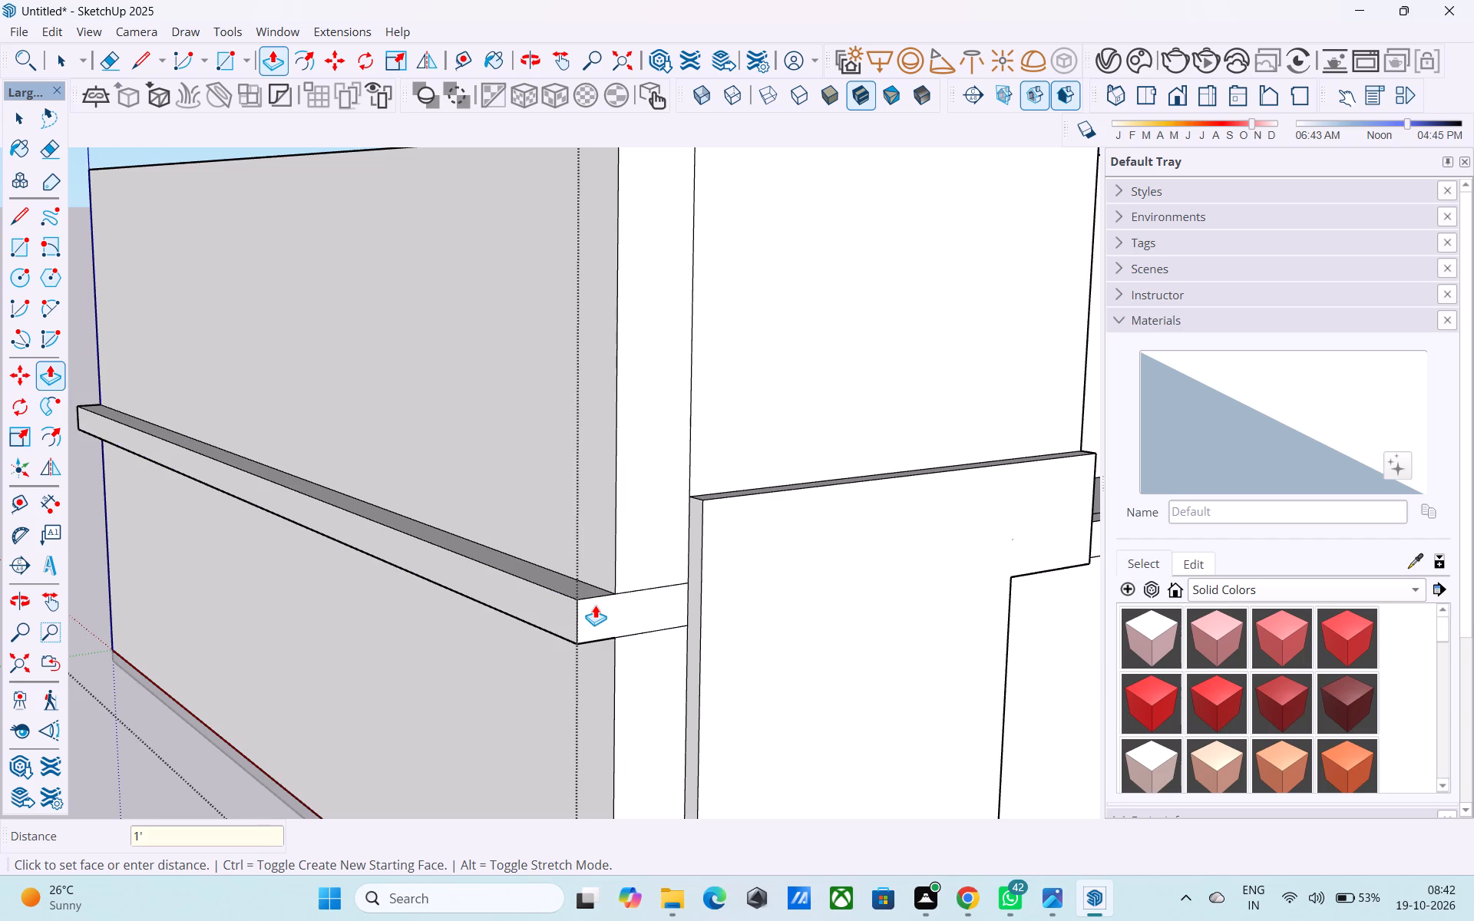
Push/Pull the upper side wall face outward until it is flush with the projecting band.
scroll(698, 611, down, 3)
middle_drag(667, 599, 666, 658)
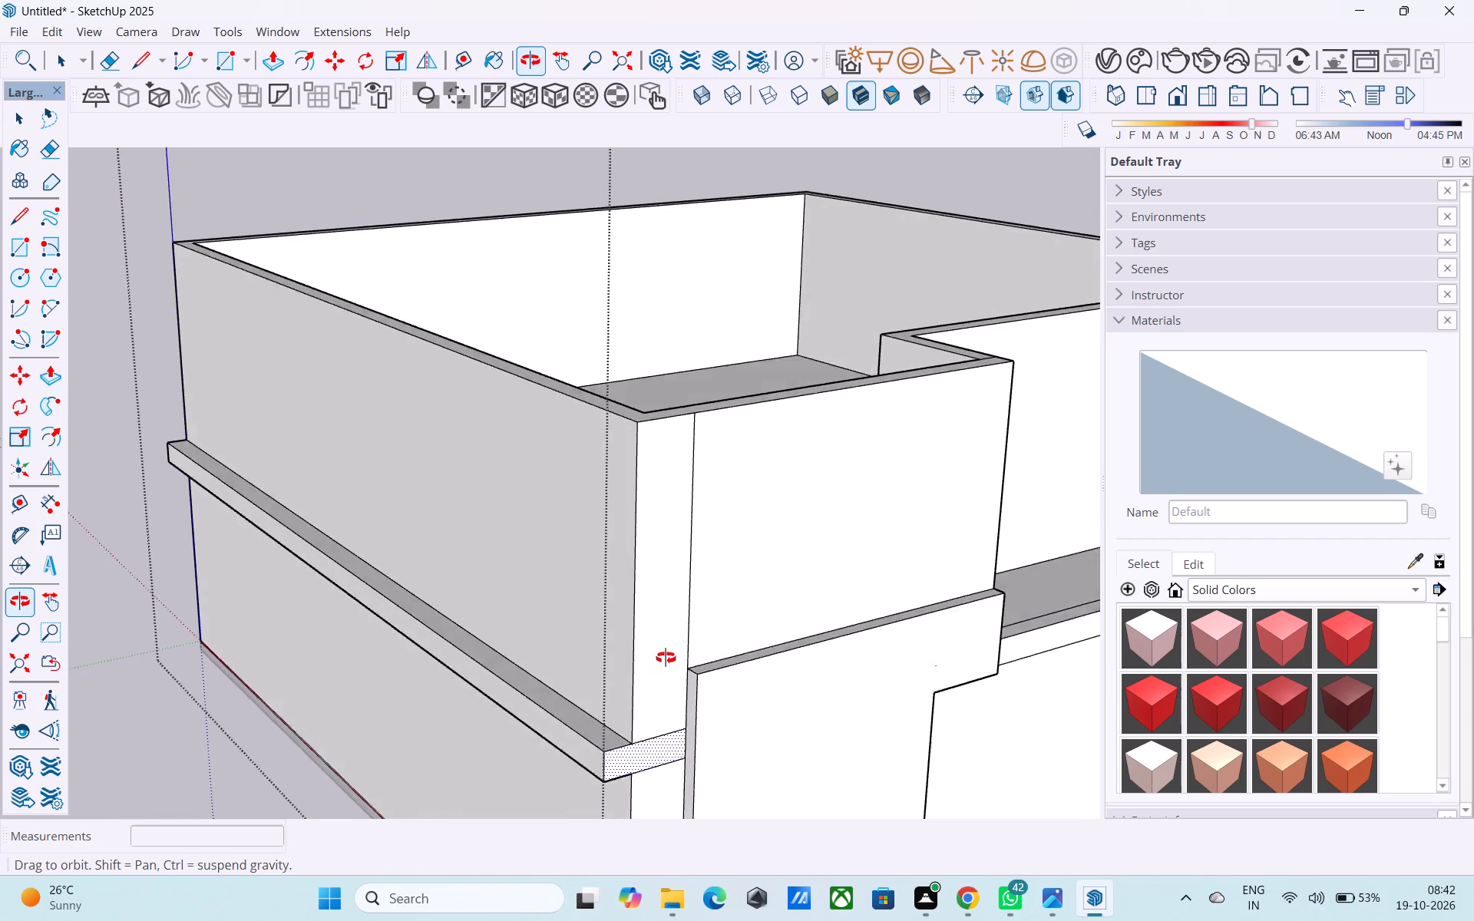
middle_drag(666, 658, 669, 680)
scroll(495, 732, down, 2)
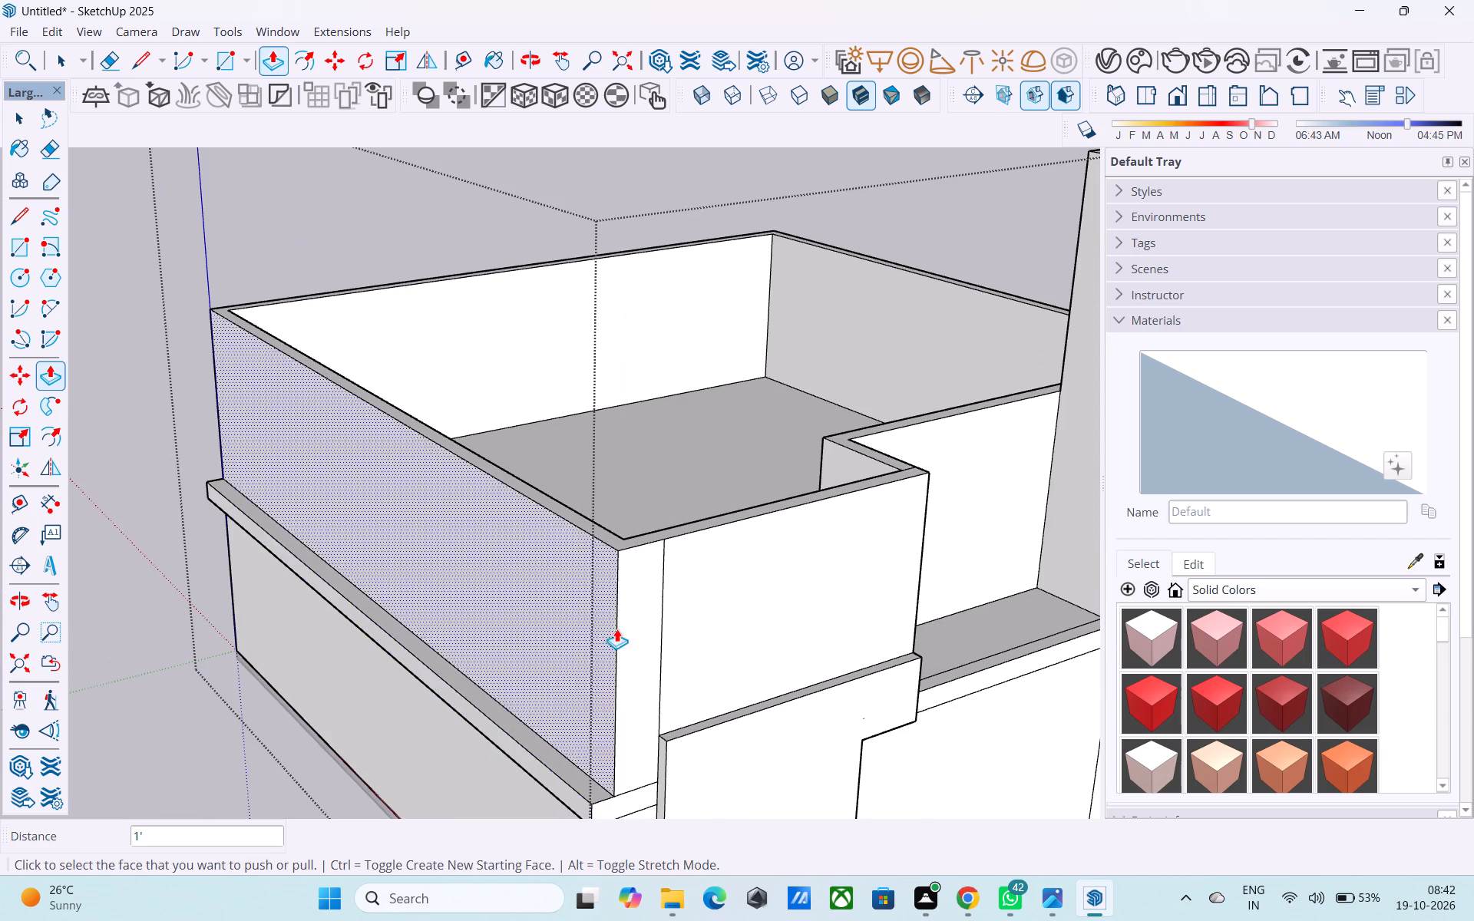
middle_drag(666, 591, 696, 542)
scroll(695, 527, up, 4)
scroll(663, 541, down, 5)
scroll(712, 556, up, 4)
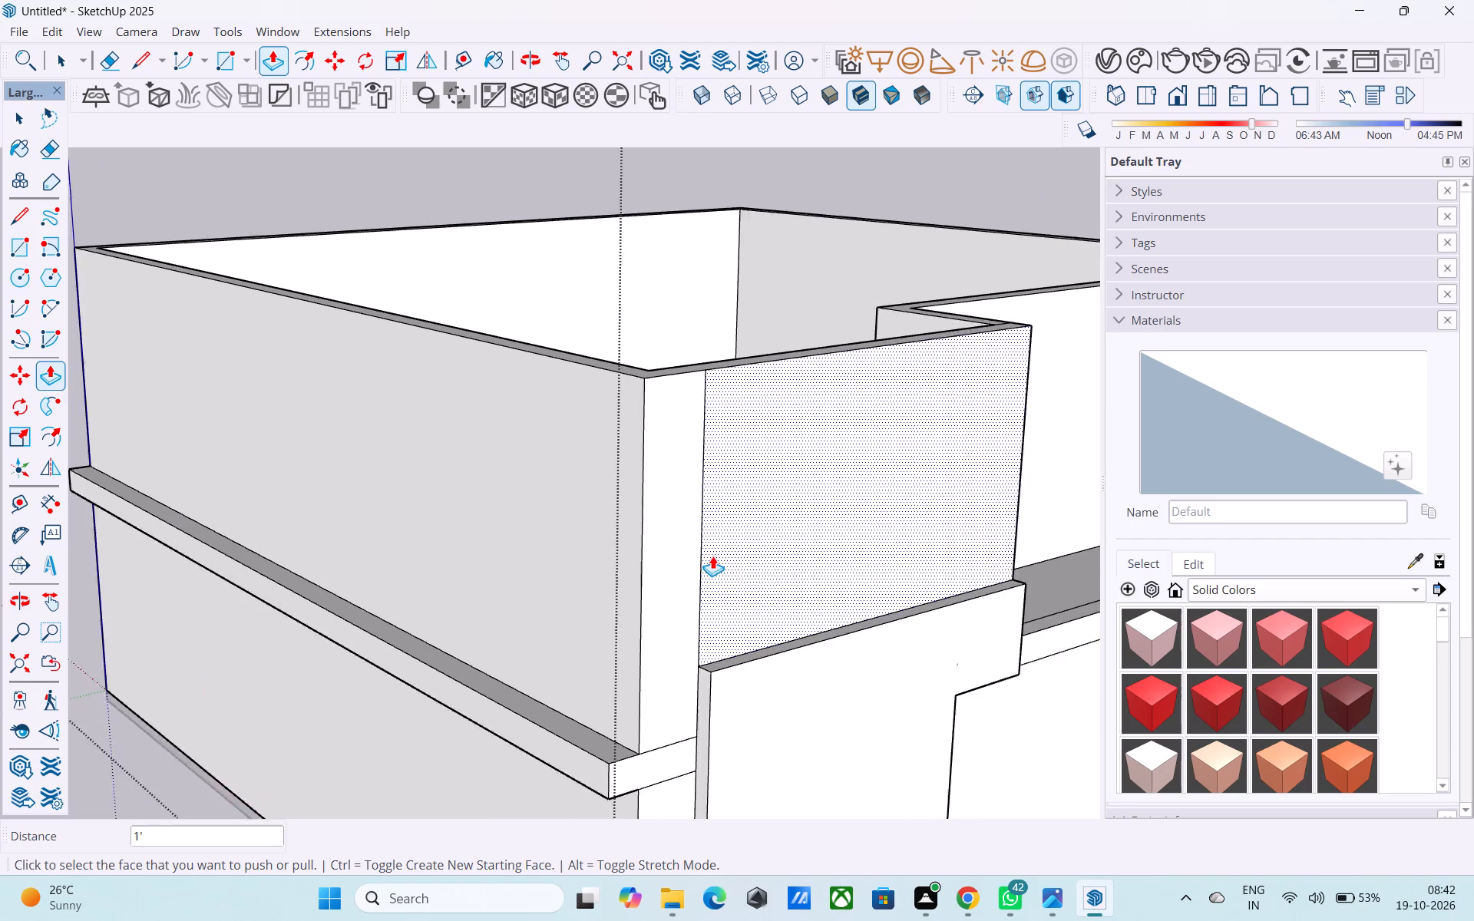
scroll(712, 556, up, 1)
key(e)
middle_drag(712, 546, 691, 550)
scroll(667, 556, up, 1)
key(space)
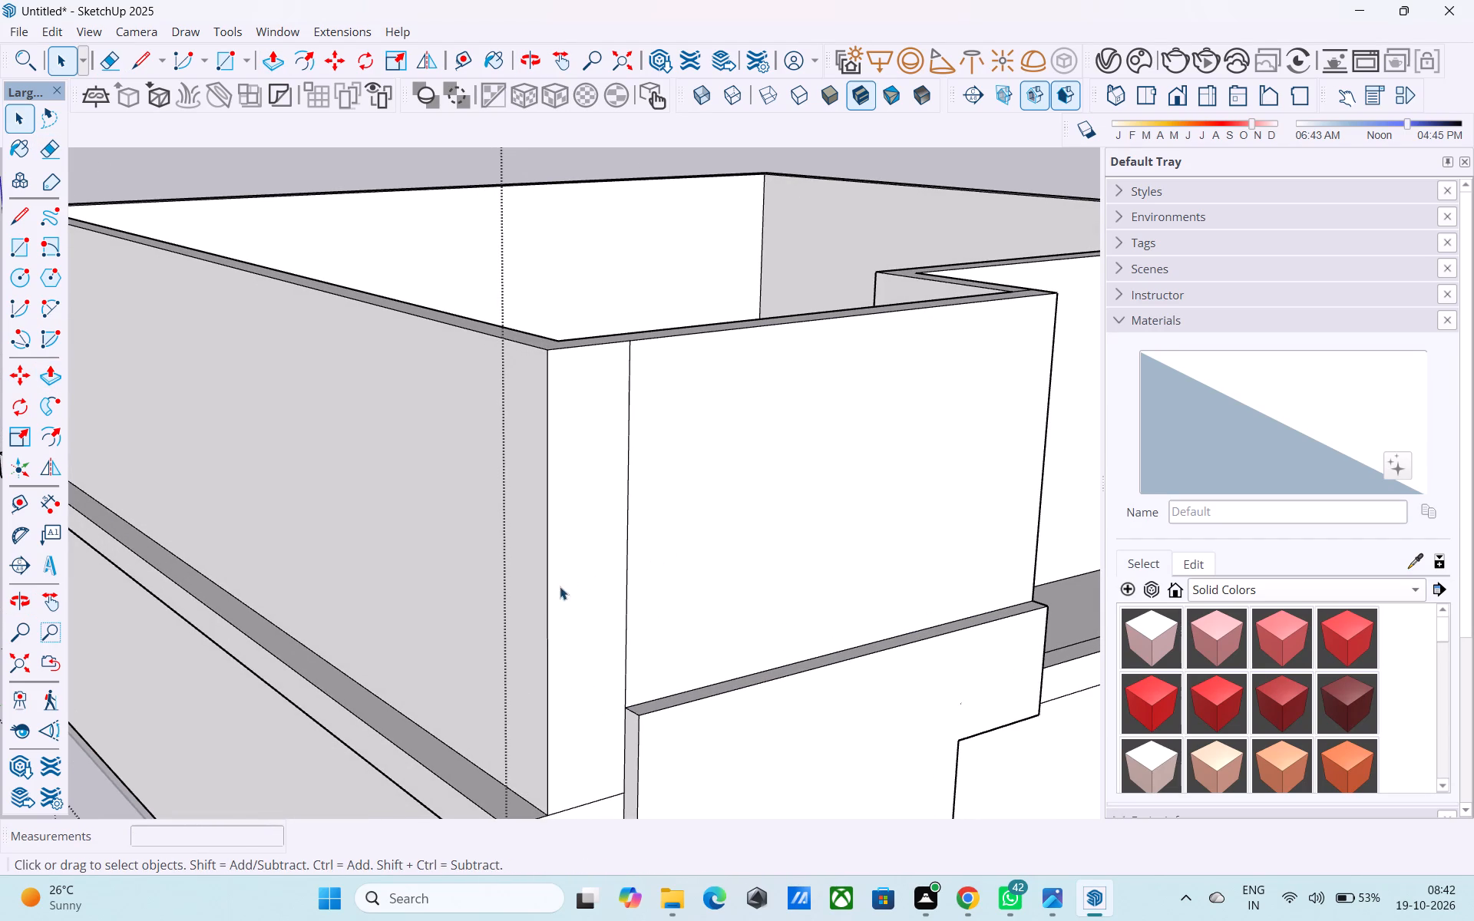
click(532, 590)
key(p)
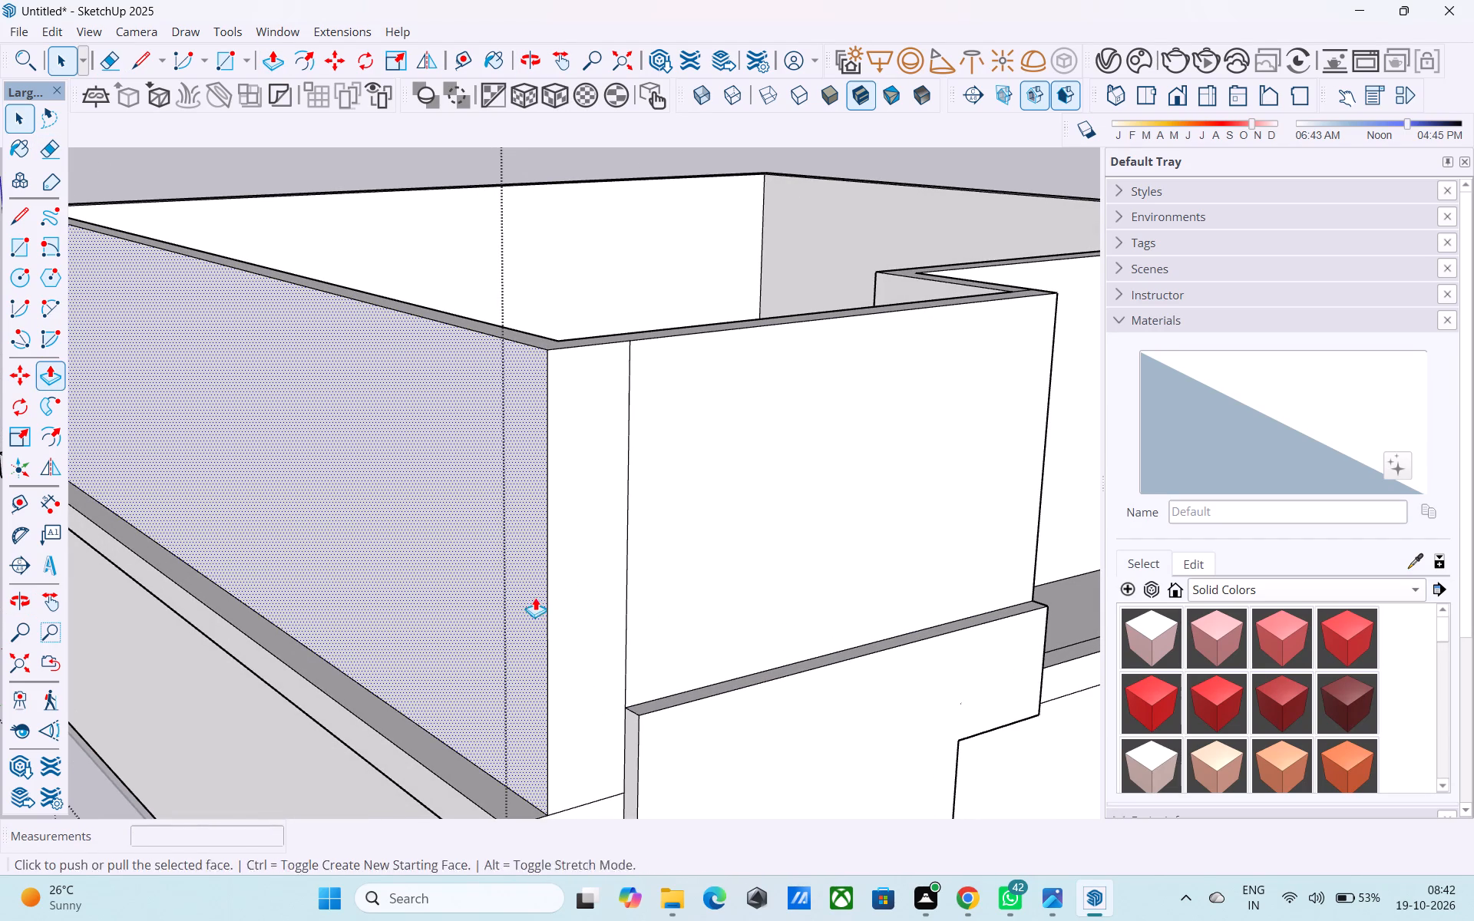
click(534, 596)
scroll(501, 564, down, 4)
middle_drag(491, 545, 471, 371)
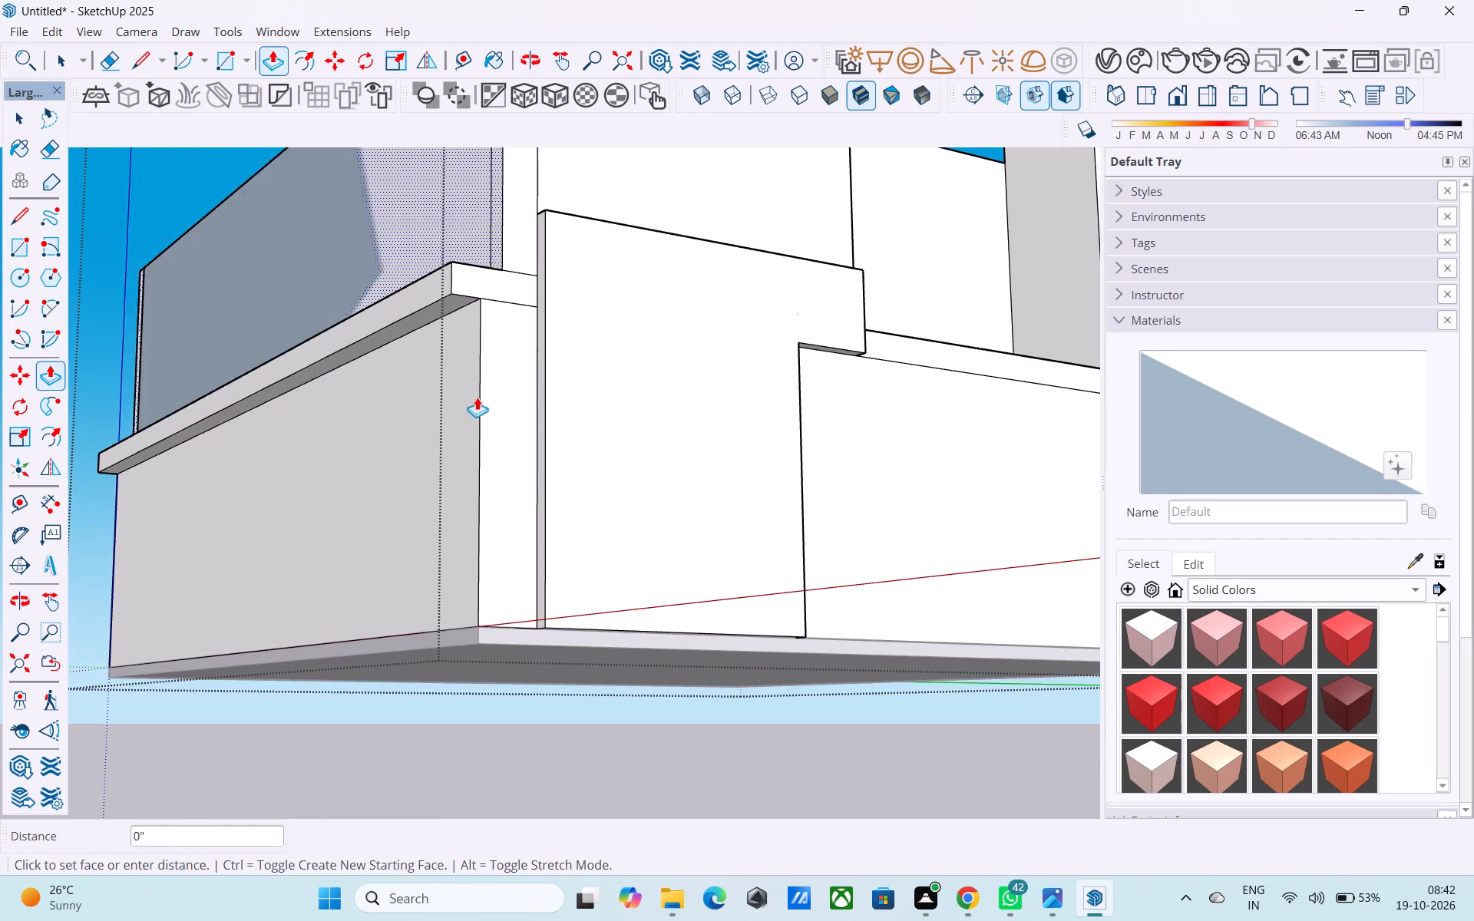
click(455, 276)
Push/Pull the narrow end face of the raised front panel about 2' inward, away from the building's corner.
middle_drag(411, 545, 409, 563)
scroll(454, 484, down, 2)
middle_drag(454, 482, 449, 508)
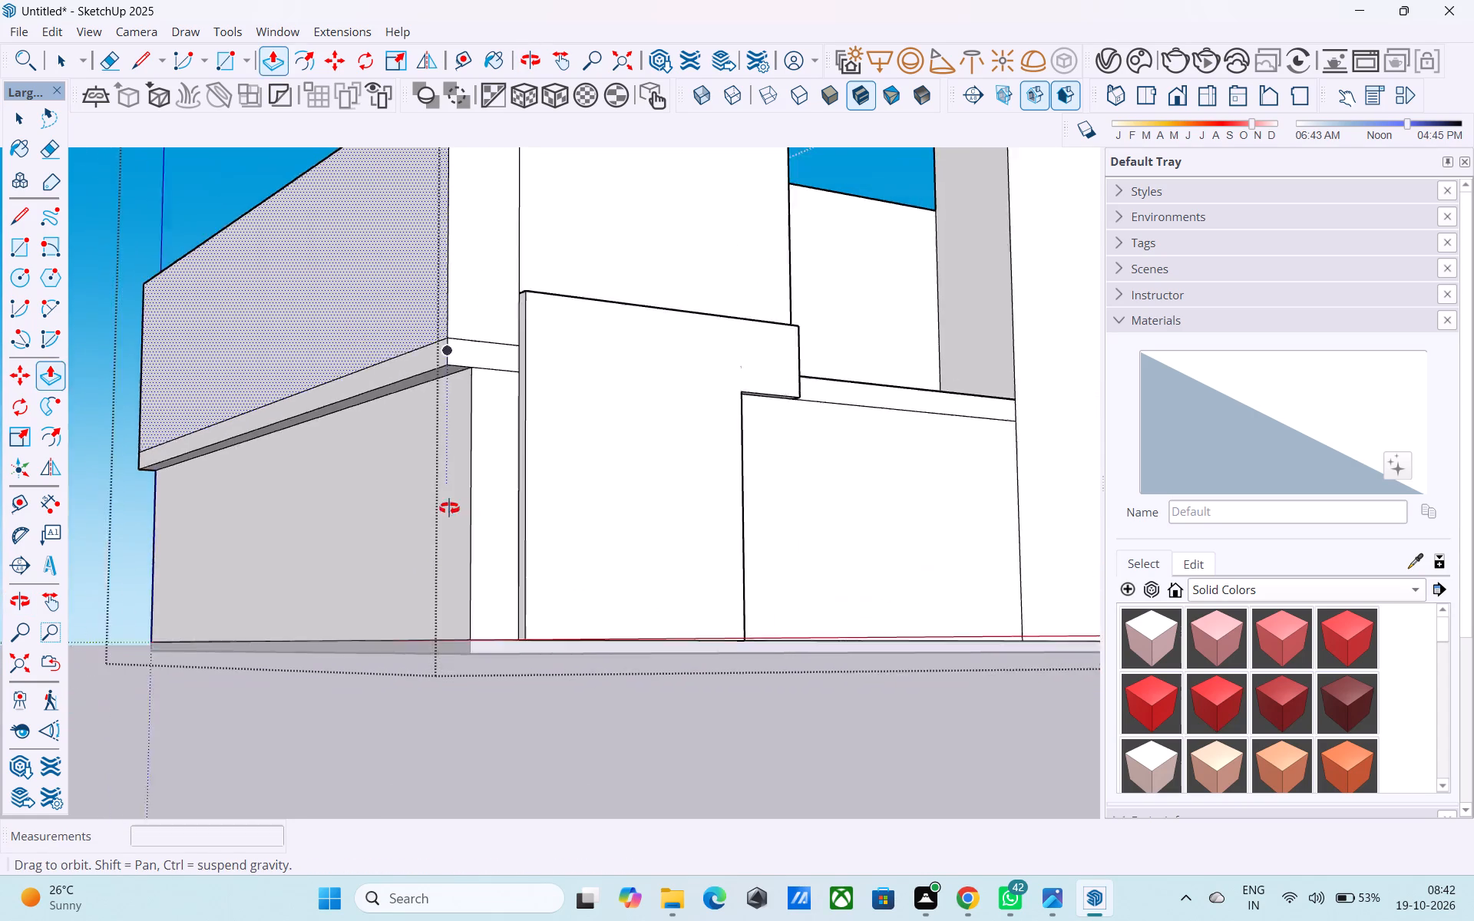
middle_drag(449, 508, 404, 668)
scroll(482, 646, down, 1)
middle_drag(482, 646, 491, 637)
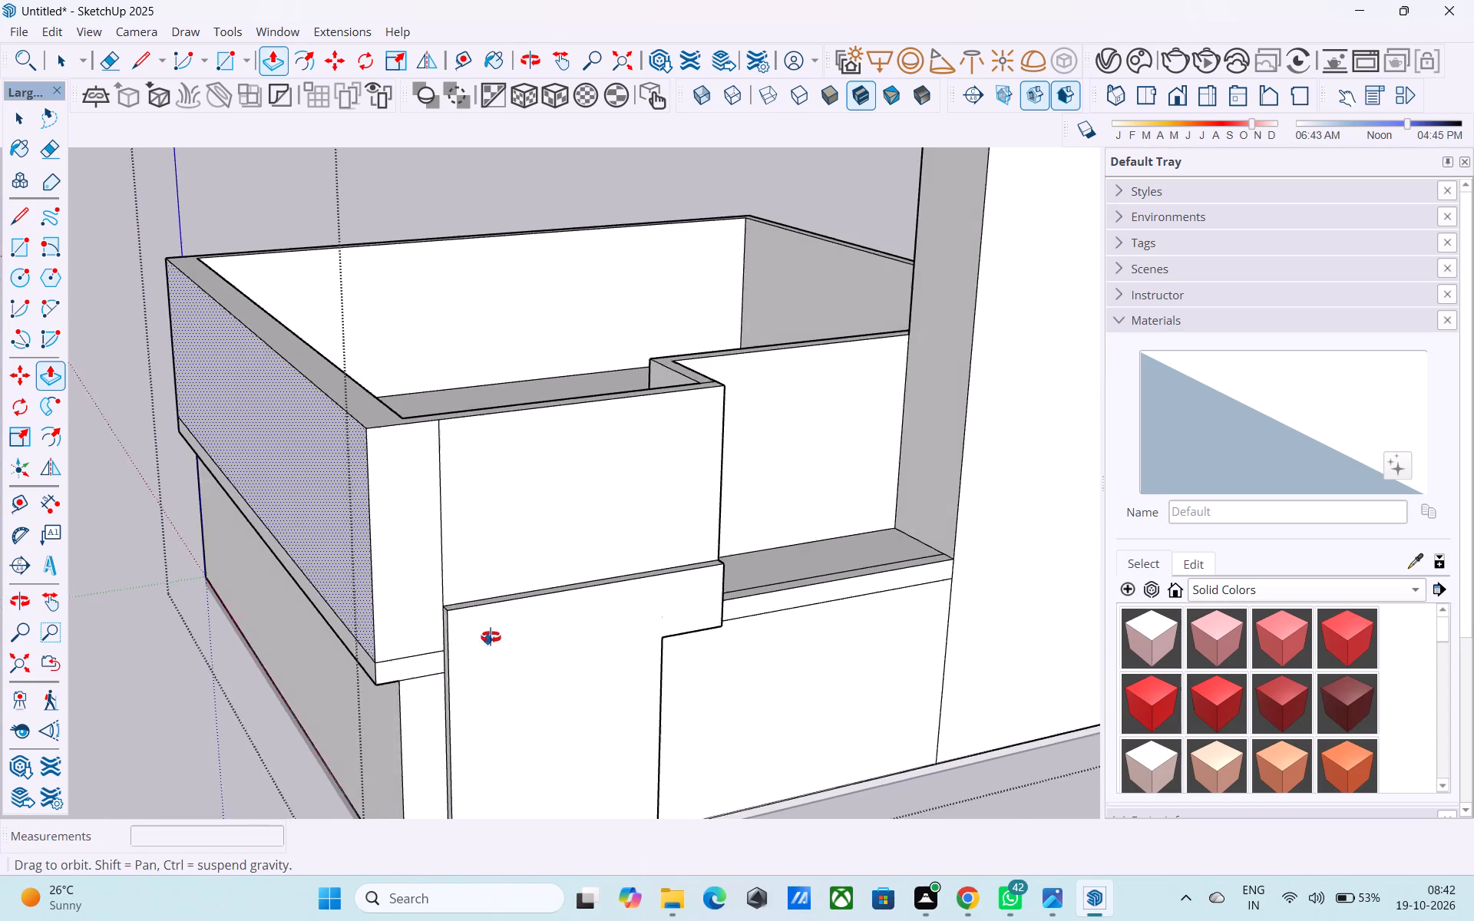
middle_drag(491, 637, 503, 625)
middle_drag(553, 551, 567, 515)
key(space)
scroll(554, 530, up, 3)
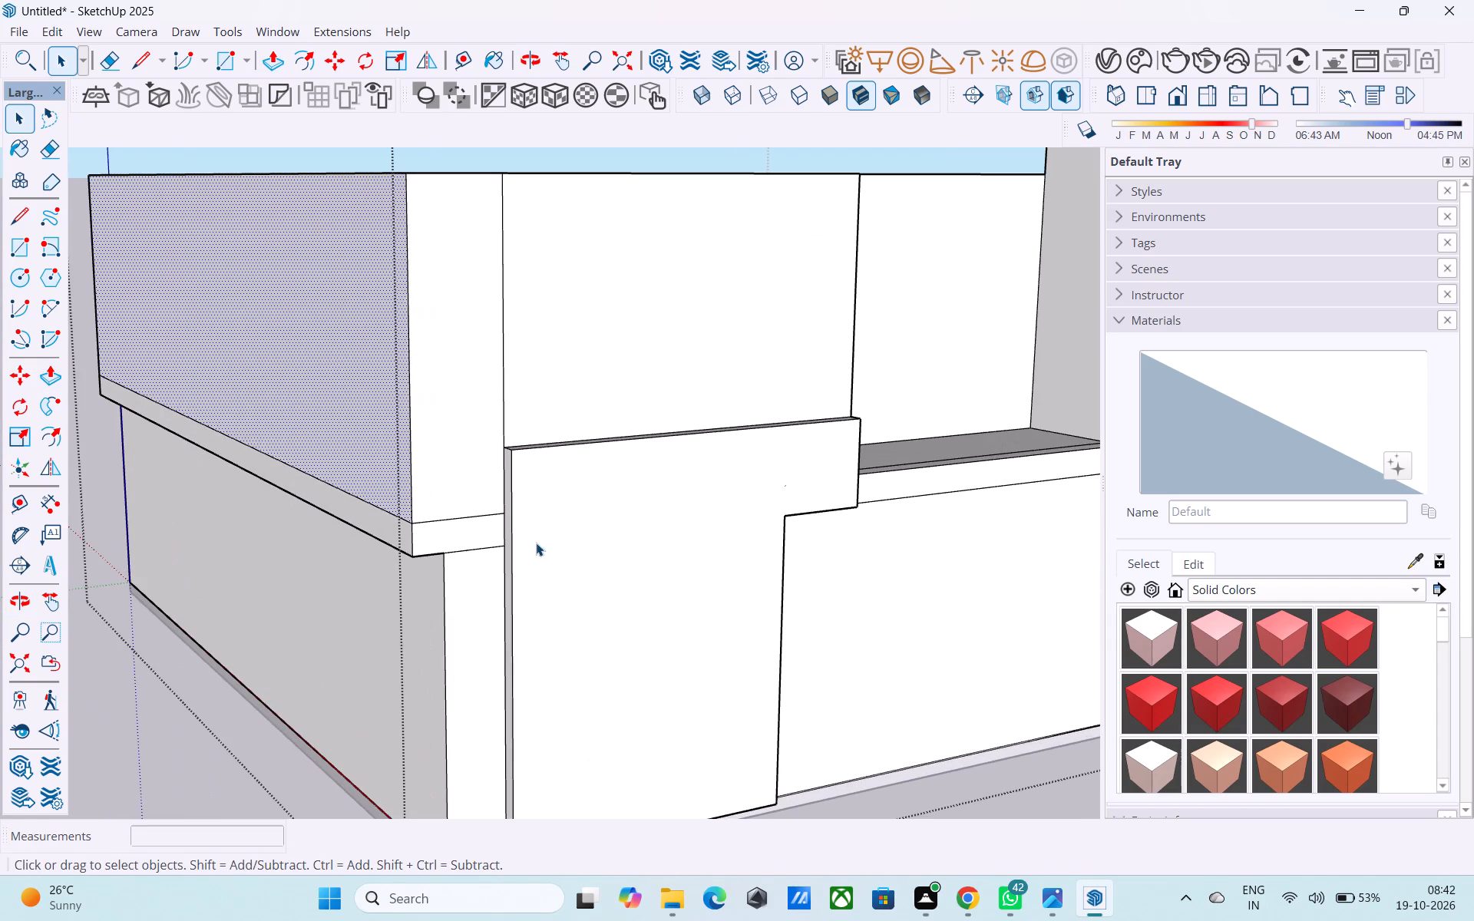
middle_drag(510, 540, 600, 540)
scroll(689, 530, up, 2)
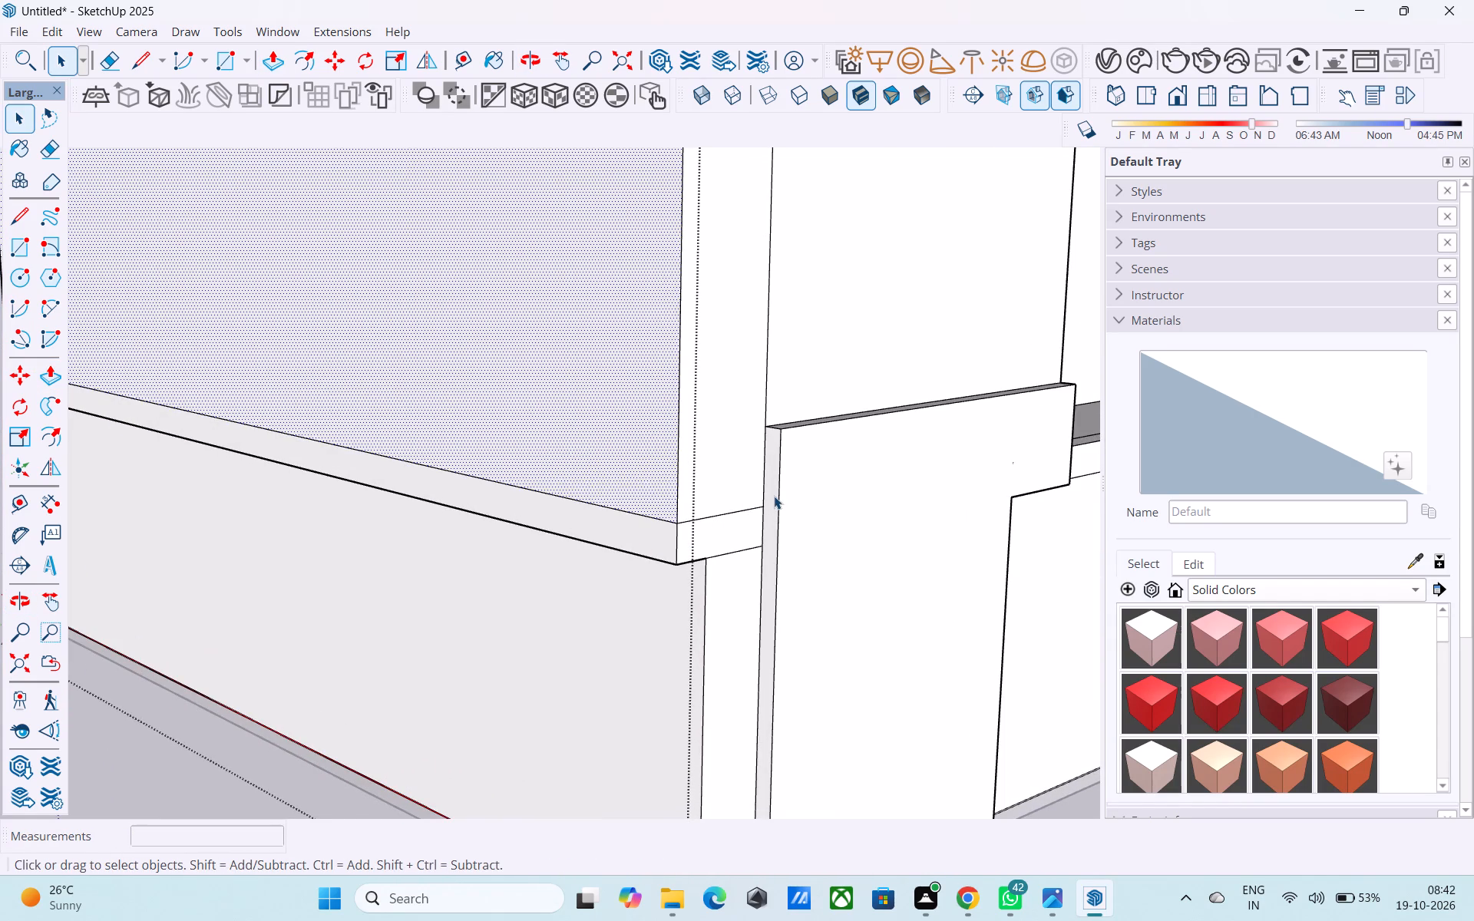
click(774, 496)
key(p)
click(774, 496)
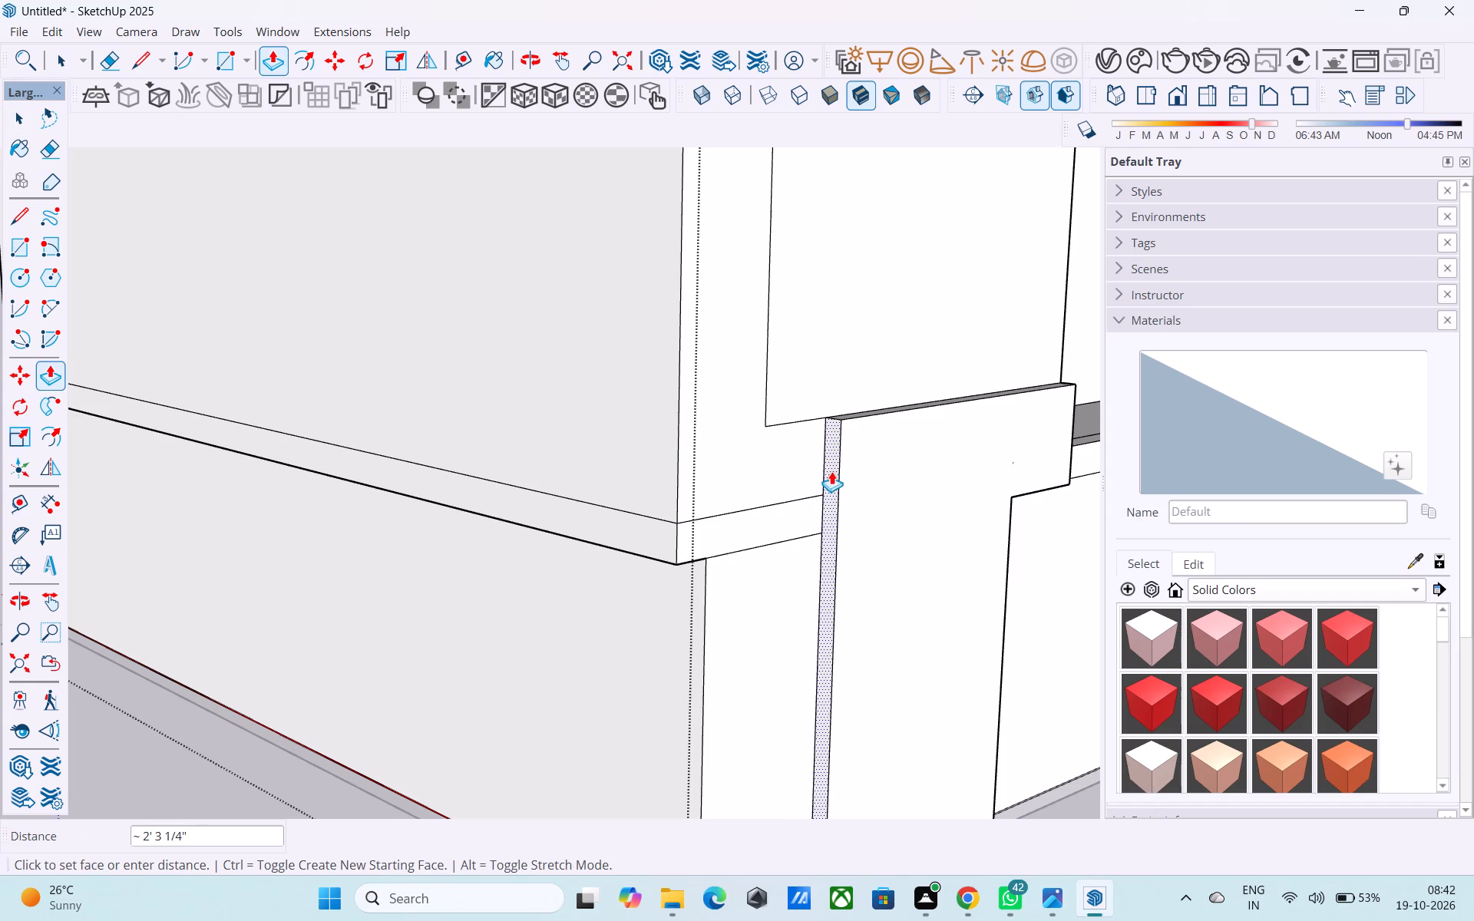
click(825, 474)
Erase the leftover vertical line and short horizontal line of the panel's former outline on the upper front wall.
middle_drag(819, 495, 755, 516)
key(space)
middle_drag(651, 536, 621, 589)
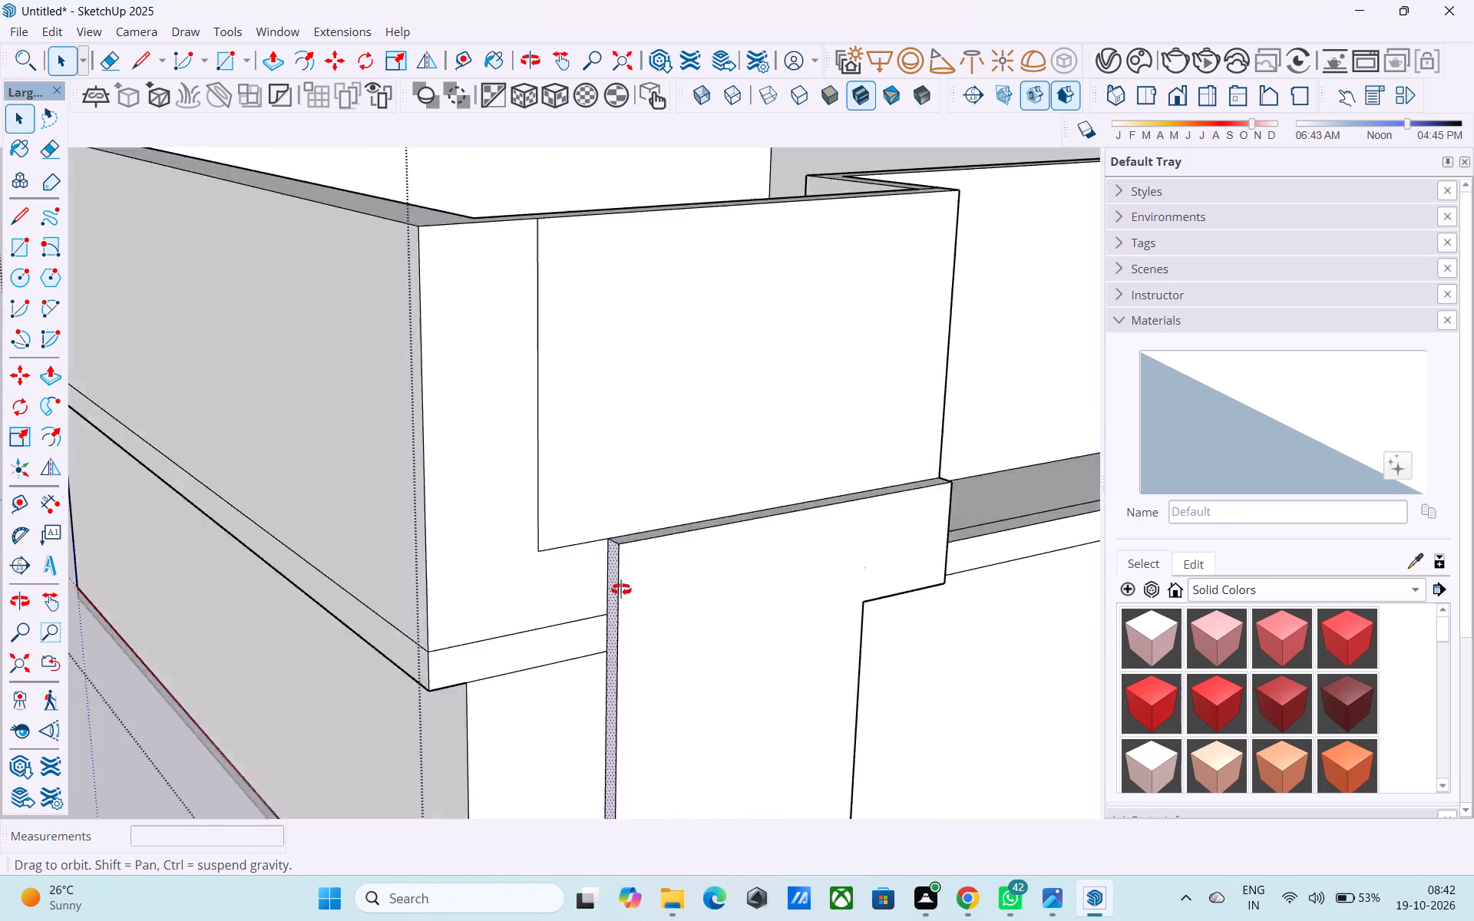
middle_drag(621, 589, 615, 598)
key(e)
drag(486, 679, 464, 703)
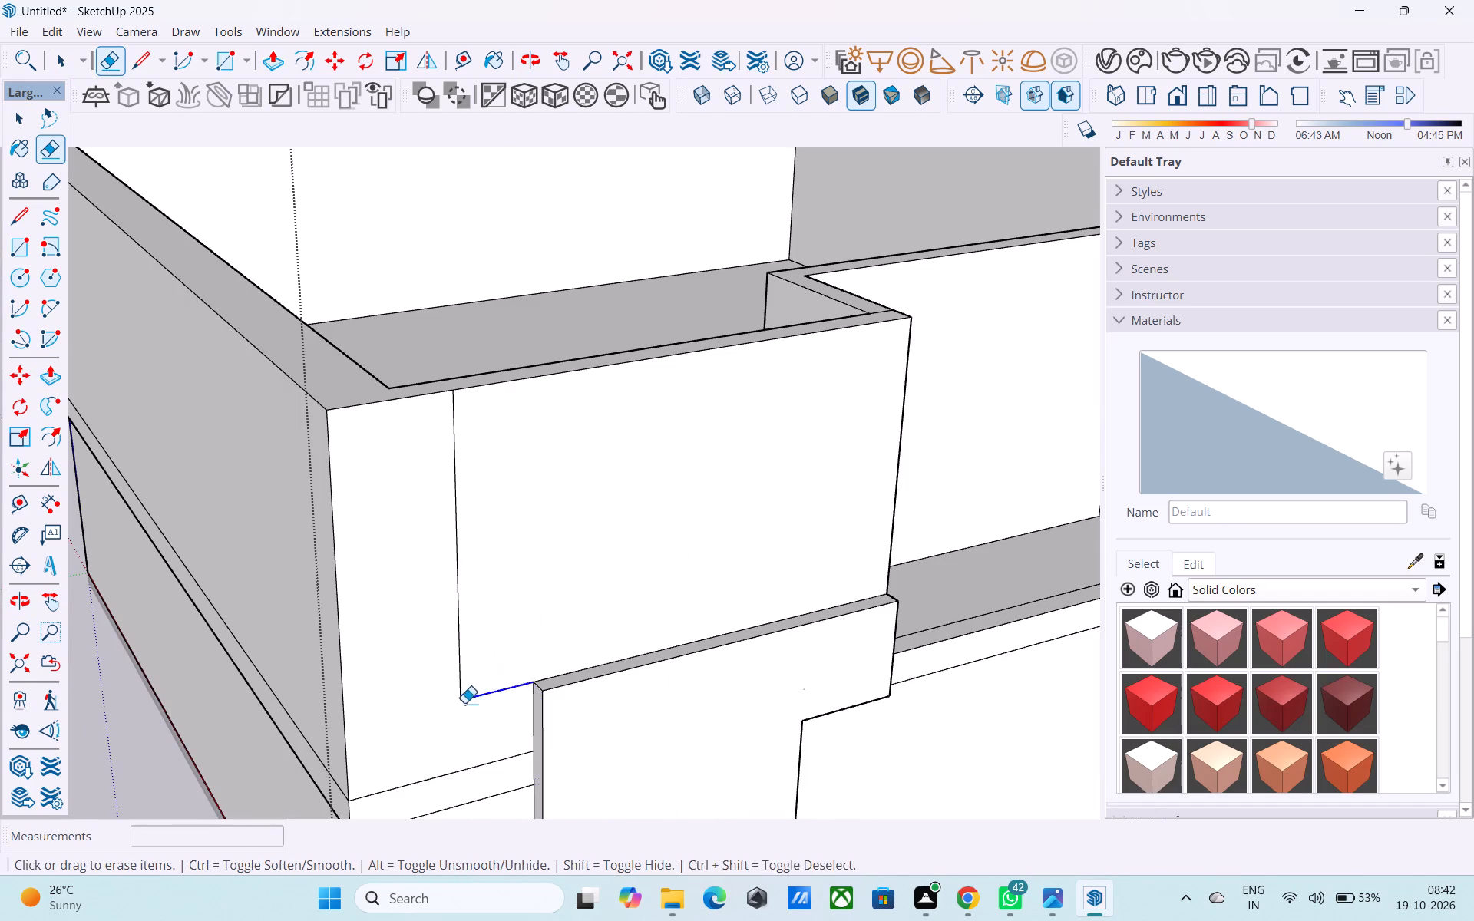
drag(464, 703, 462, 707)
key(space)
Draw an 8' vertical line from the shortened panel's upper corner to the top edge of the upper front wall.
key(l)
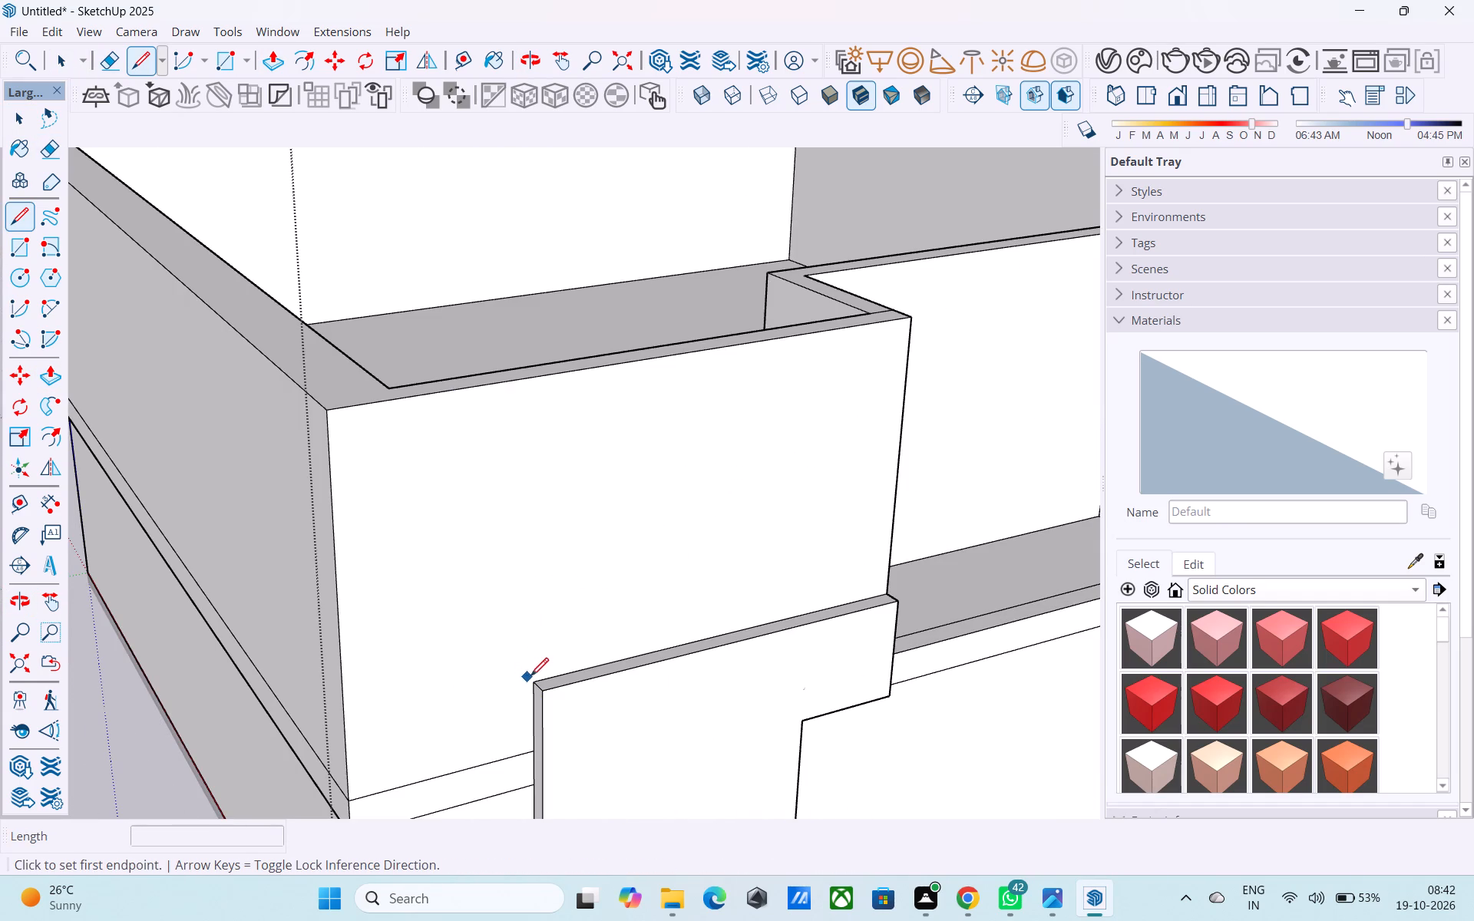
click(532, 679)
click(526, 382)
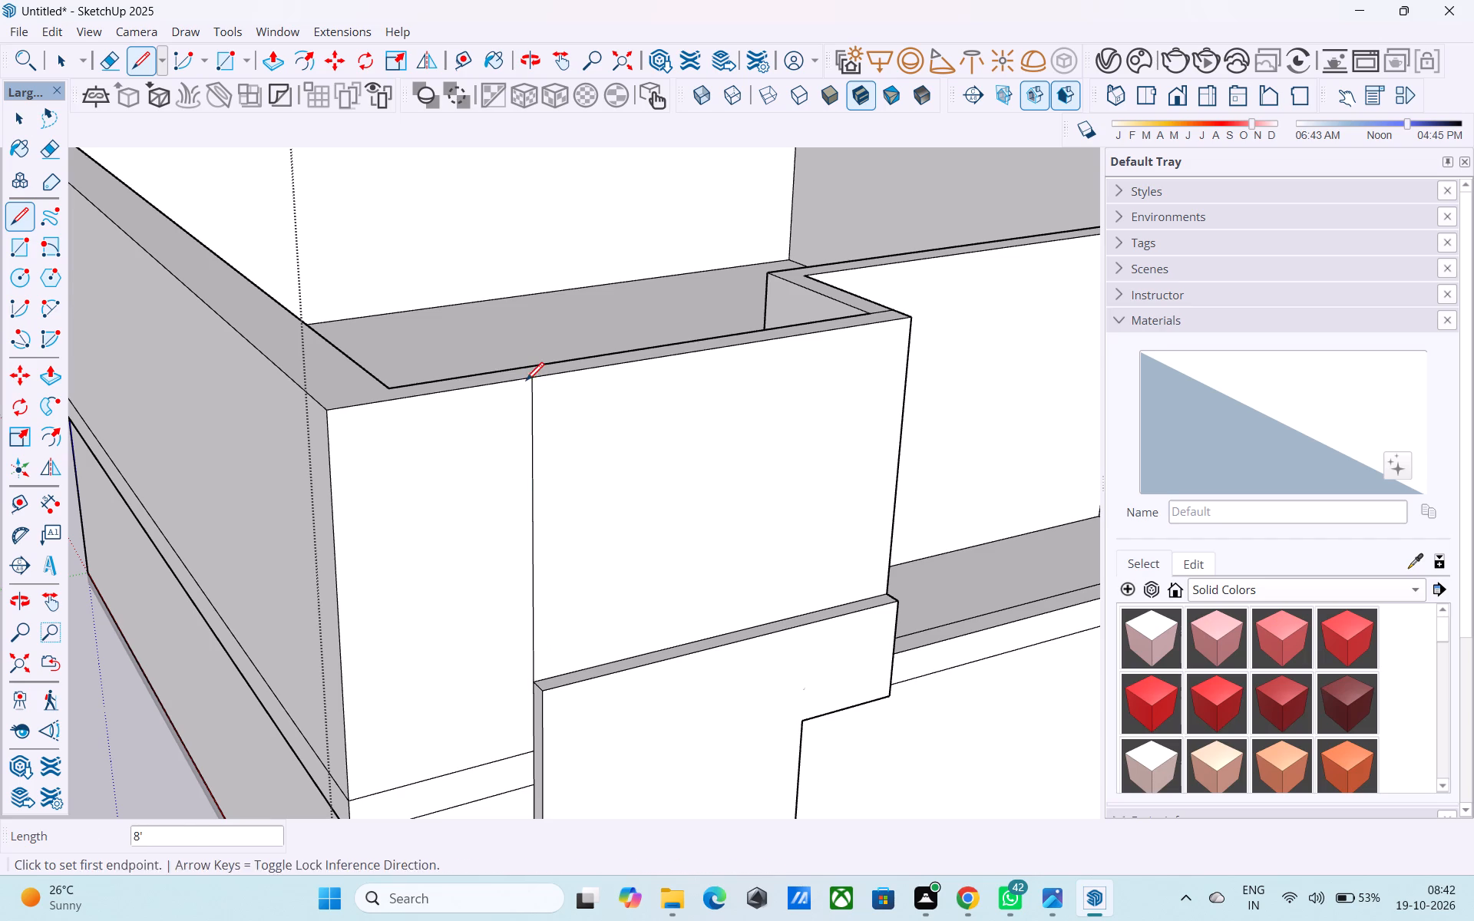
key(space)
scroll(585, 501, down, 4)
middle_drag(530, 541, 580, 539)
scroll(646, 528, up, 2)
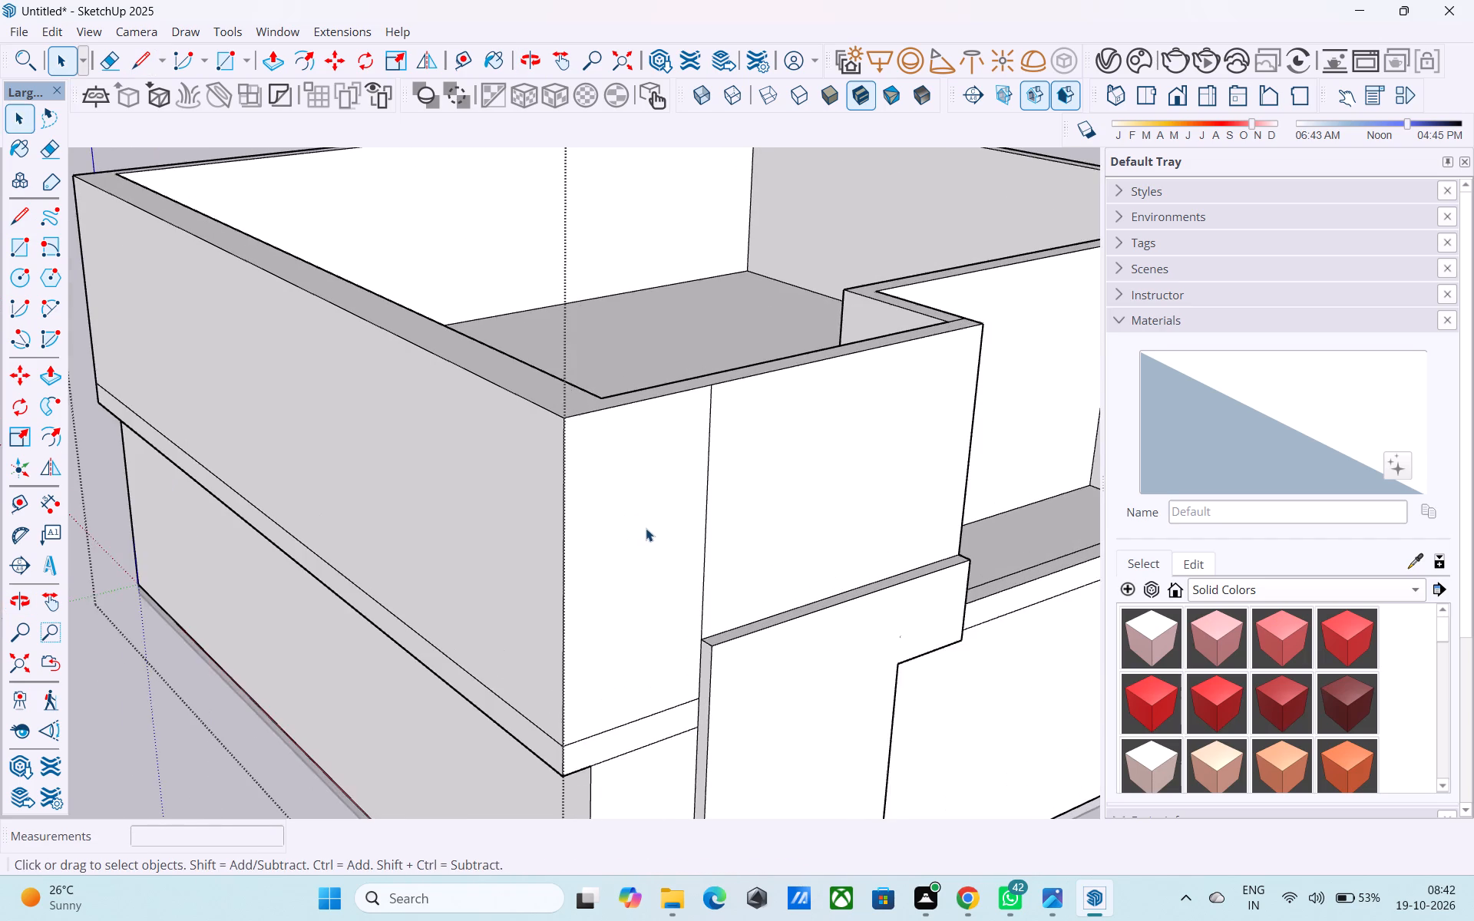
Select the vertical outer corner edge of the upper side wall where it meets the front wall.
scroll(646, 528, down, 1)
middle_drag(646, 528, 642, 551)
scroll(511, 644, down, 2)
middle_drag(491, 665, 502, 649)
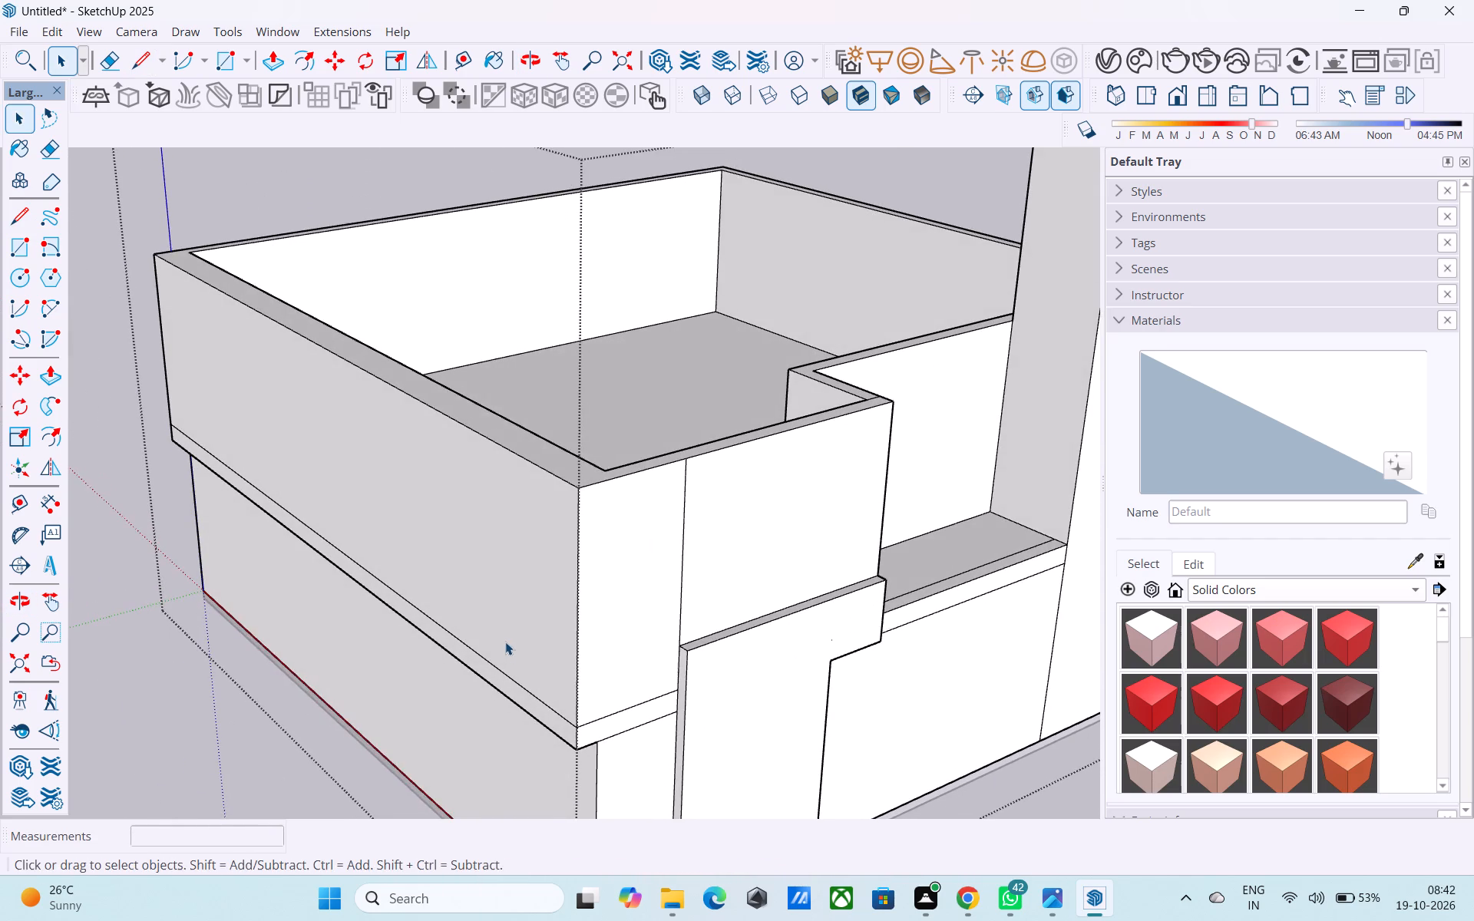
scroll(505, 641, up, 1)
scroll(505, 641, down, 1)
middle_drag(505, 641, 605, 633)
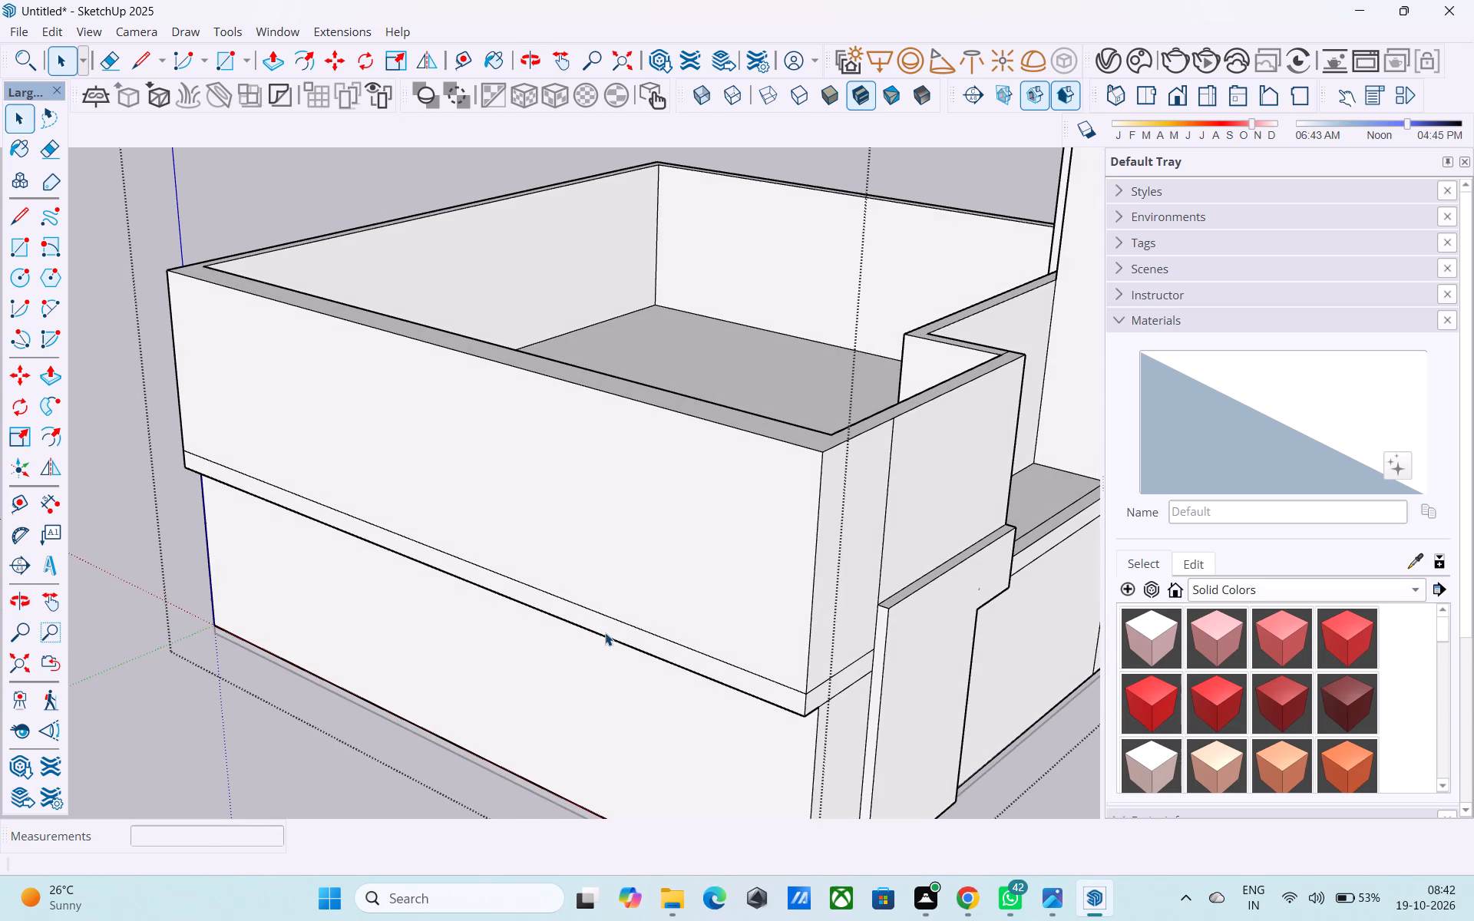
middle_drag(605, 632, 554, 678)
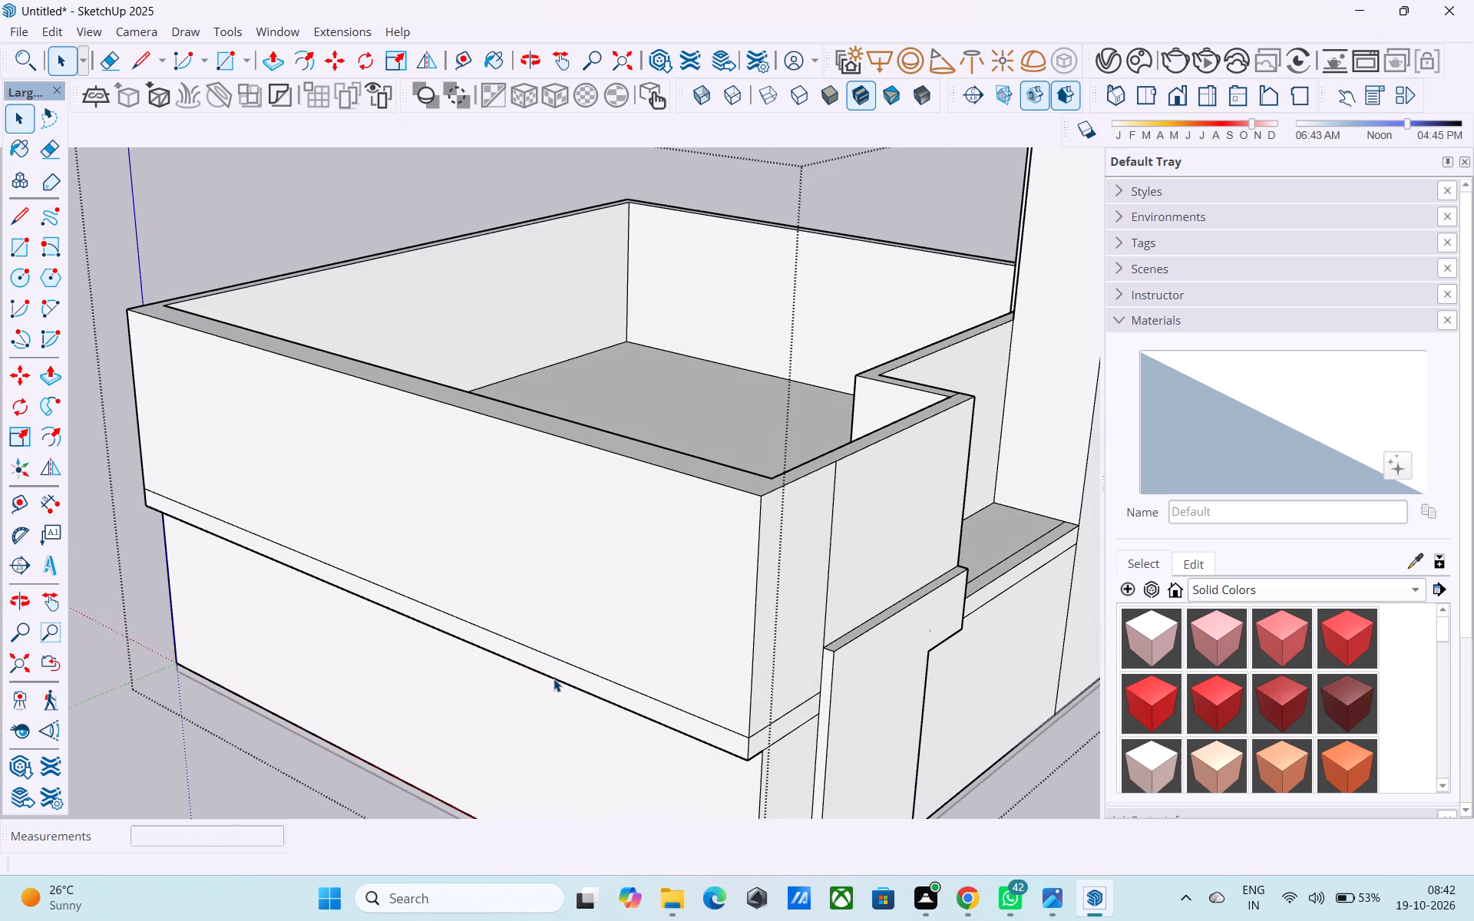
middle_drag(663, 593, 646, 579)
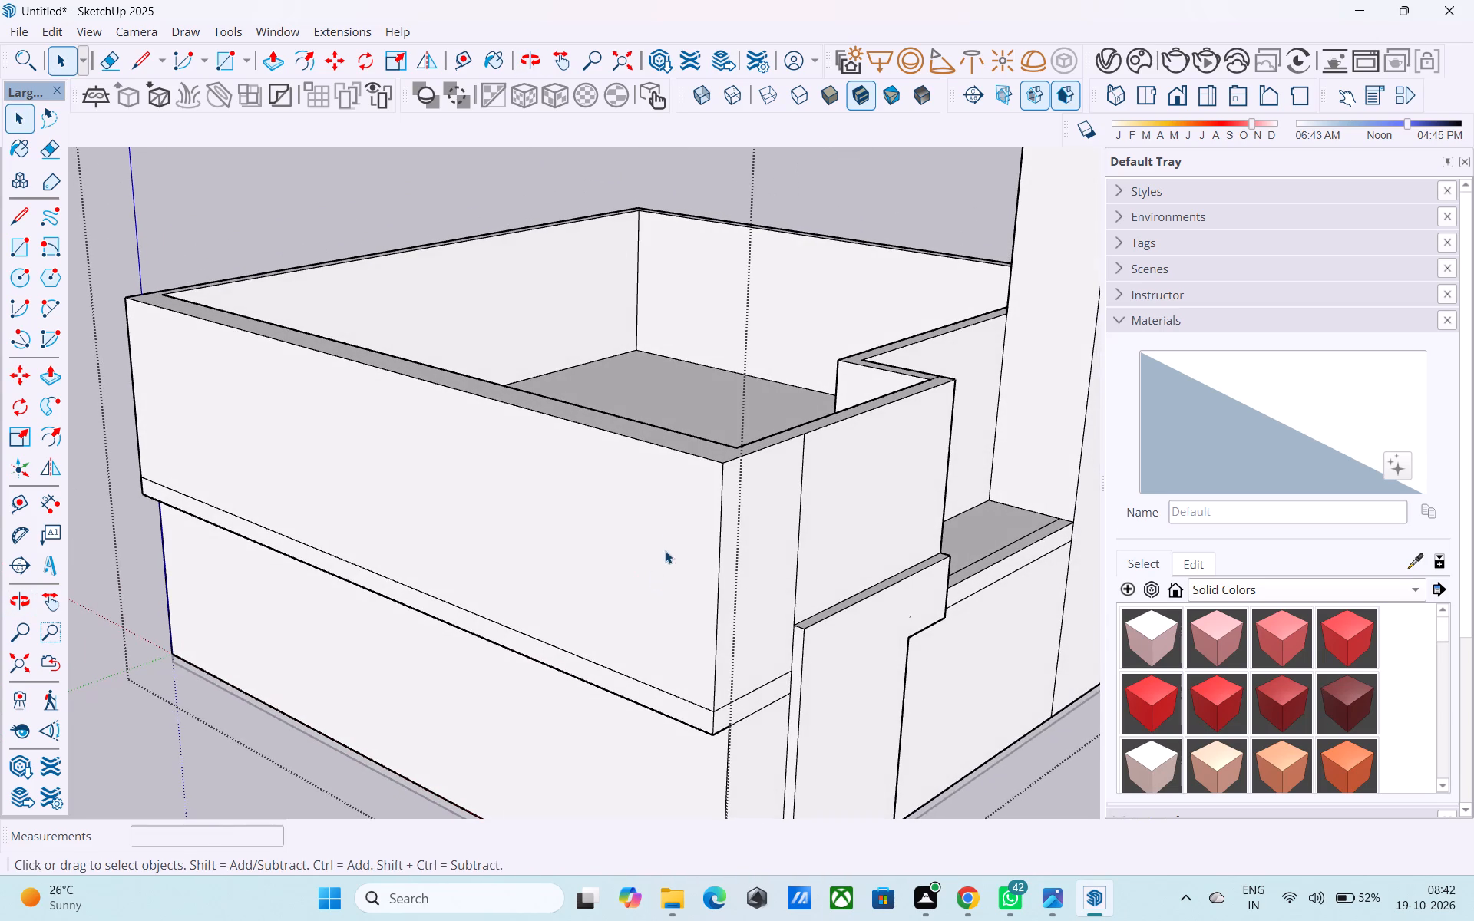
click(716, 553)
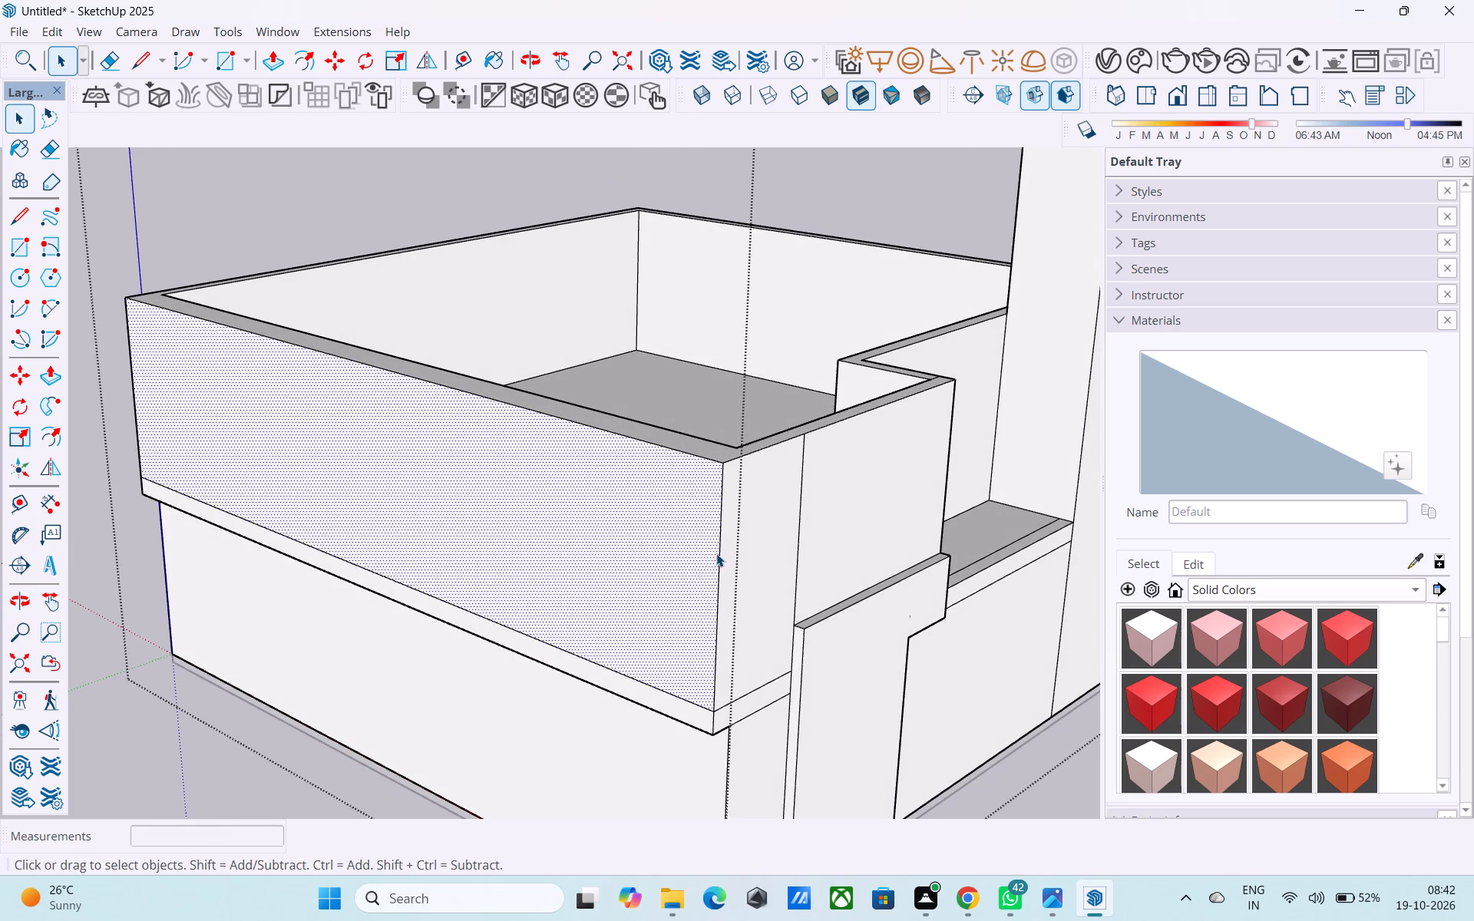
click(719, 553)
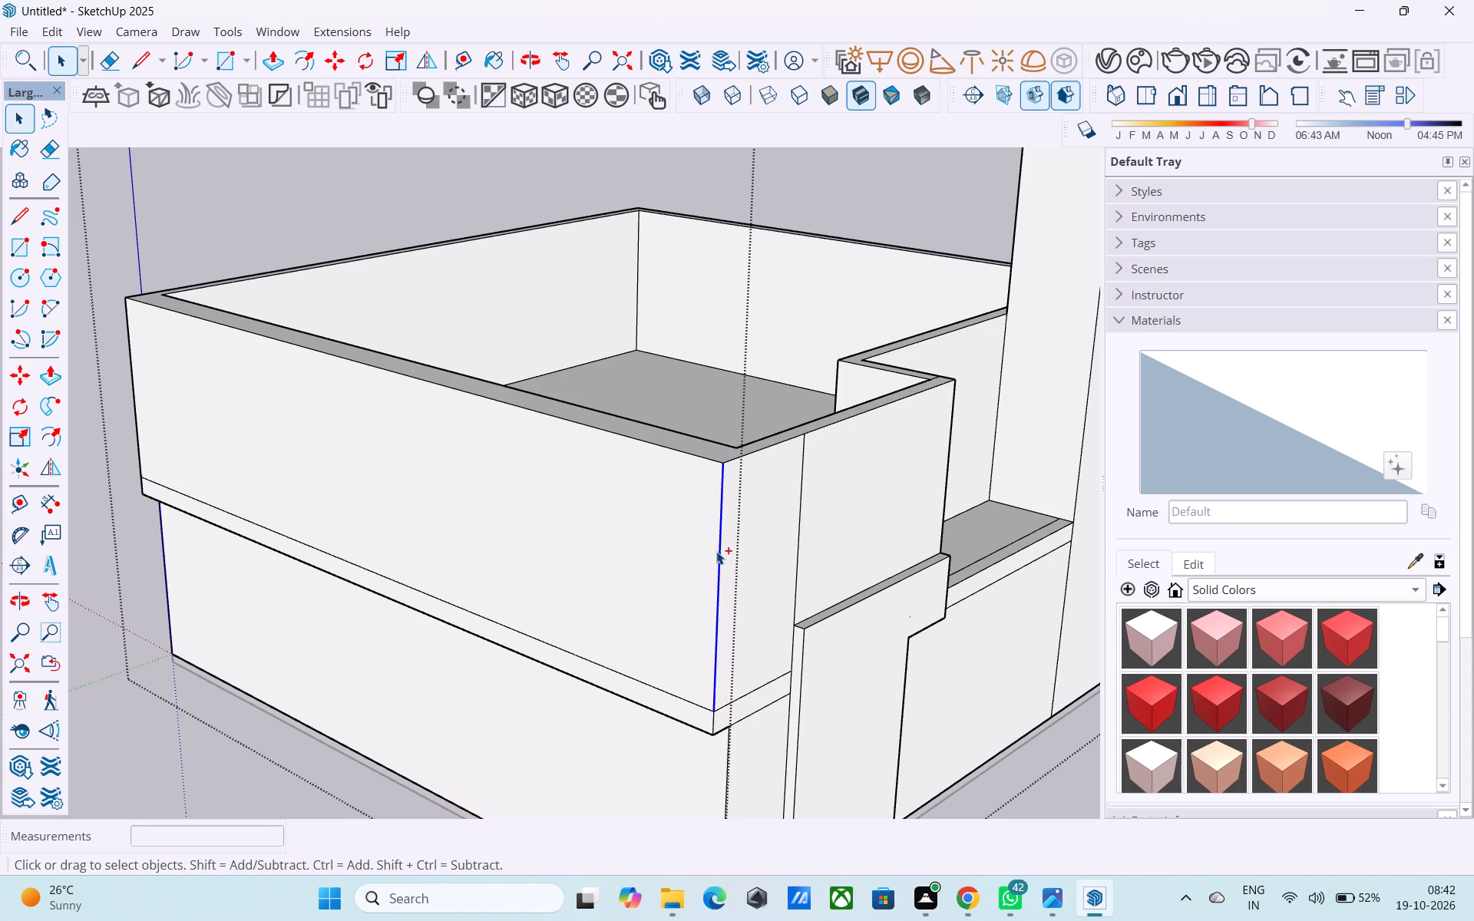
Save the model in the Downloads folder under the file name "i pro 51f".
key(ctrl+s)
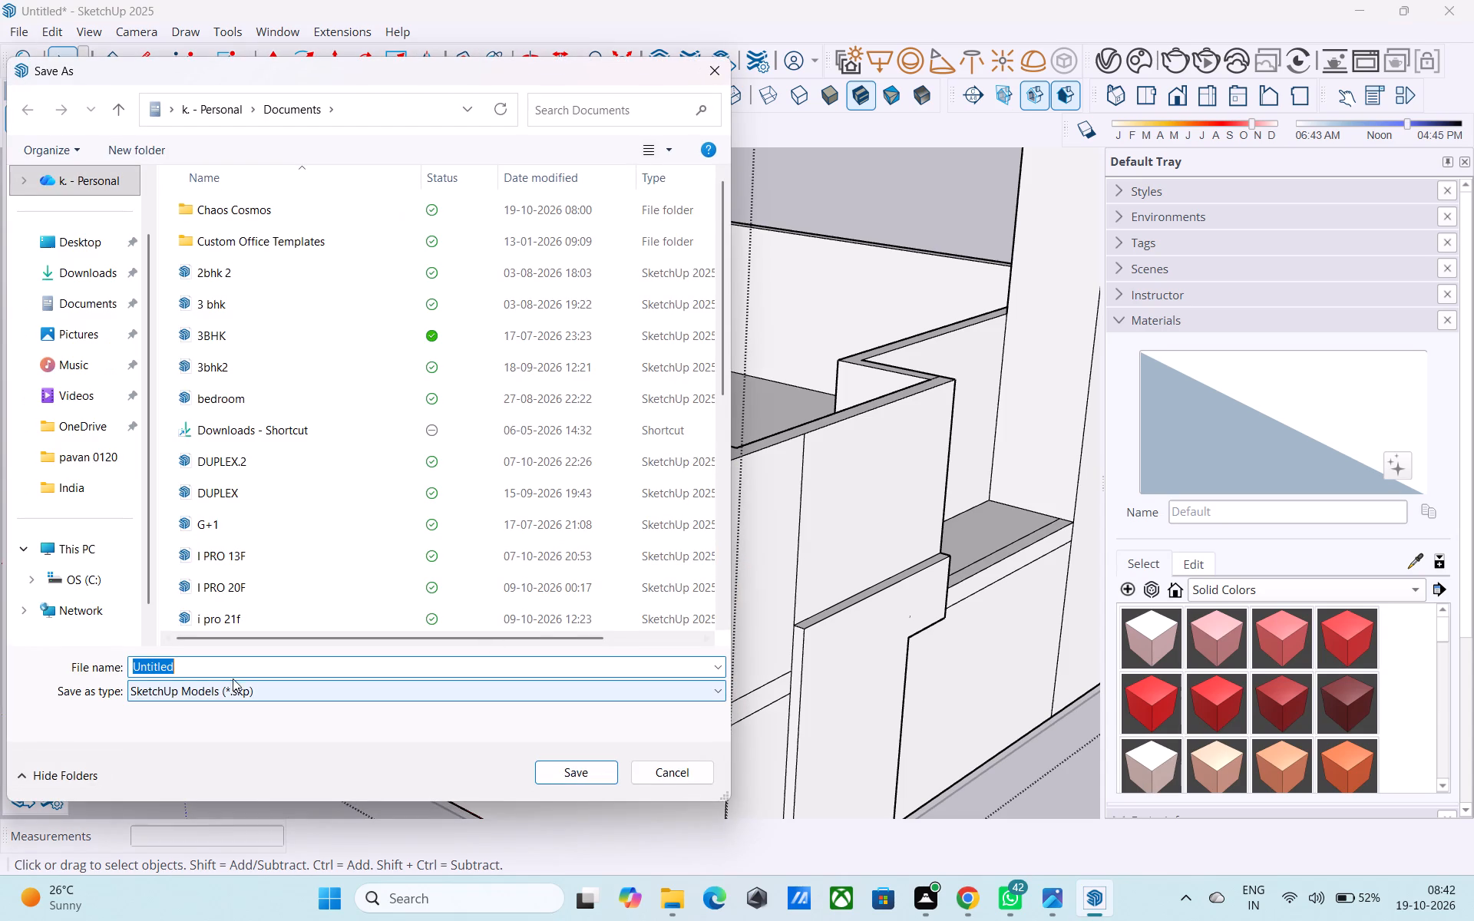
click(104, 285)
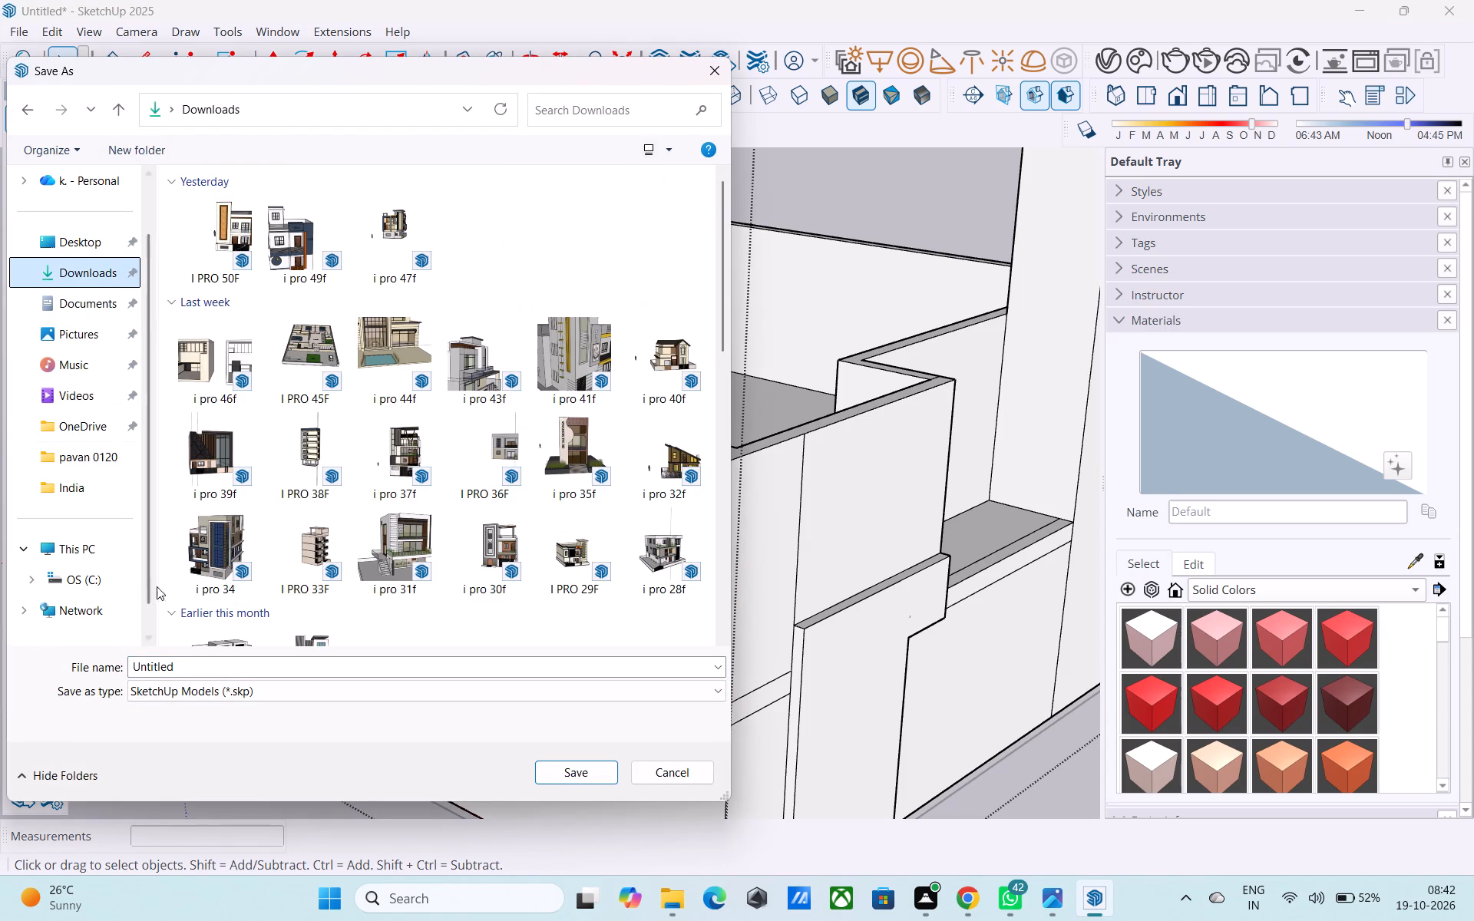
click(203, 670)
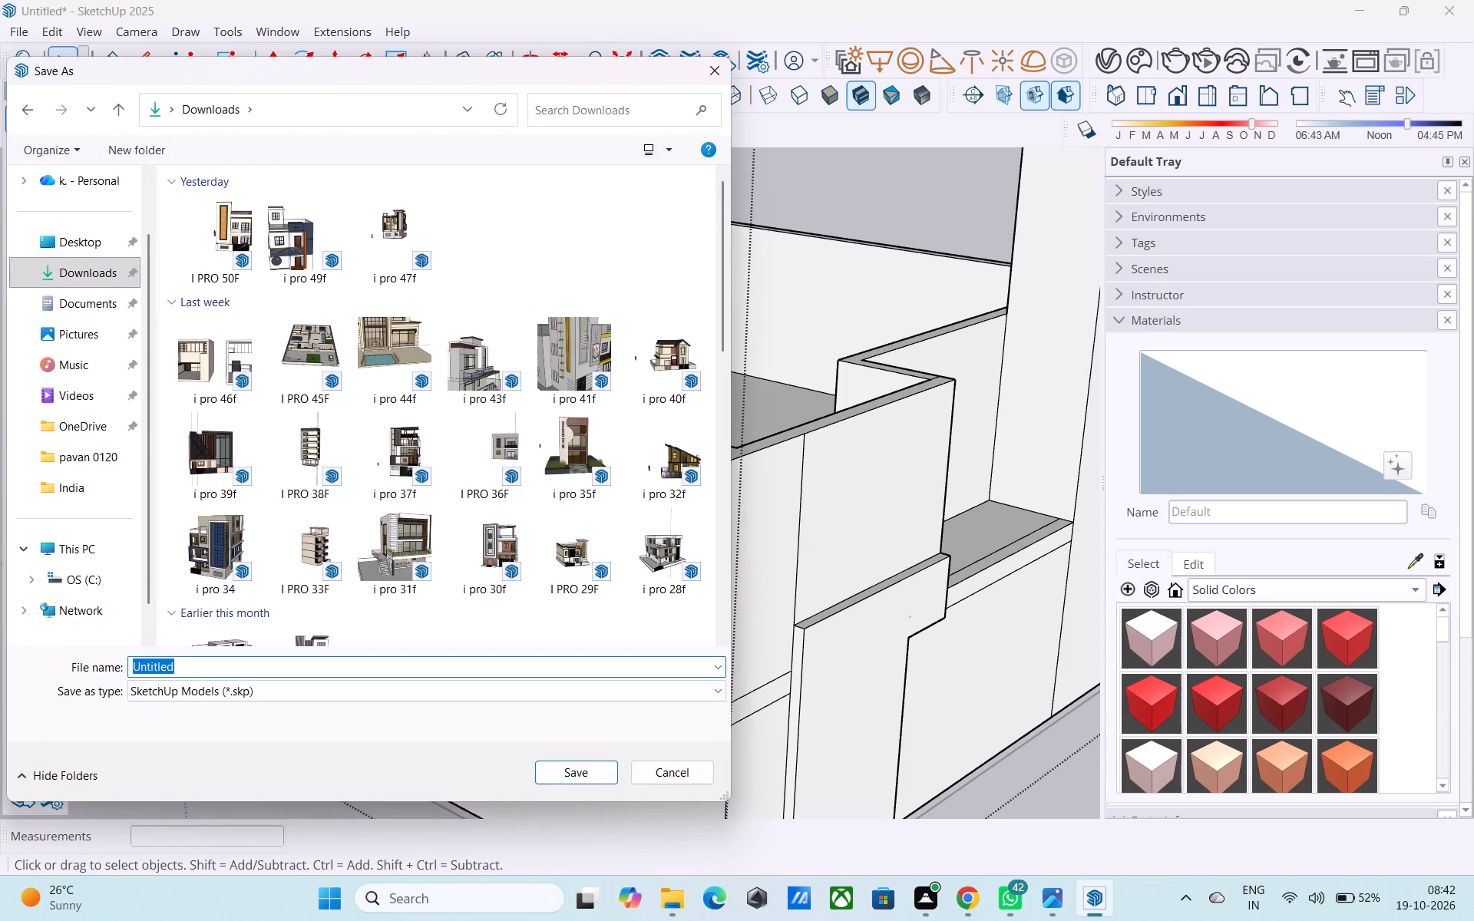
text(i pro)
key(space)
text(51)
key(f)
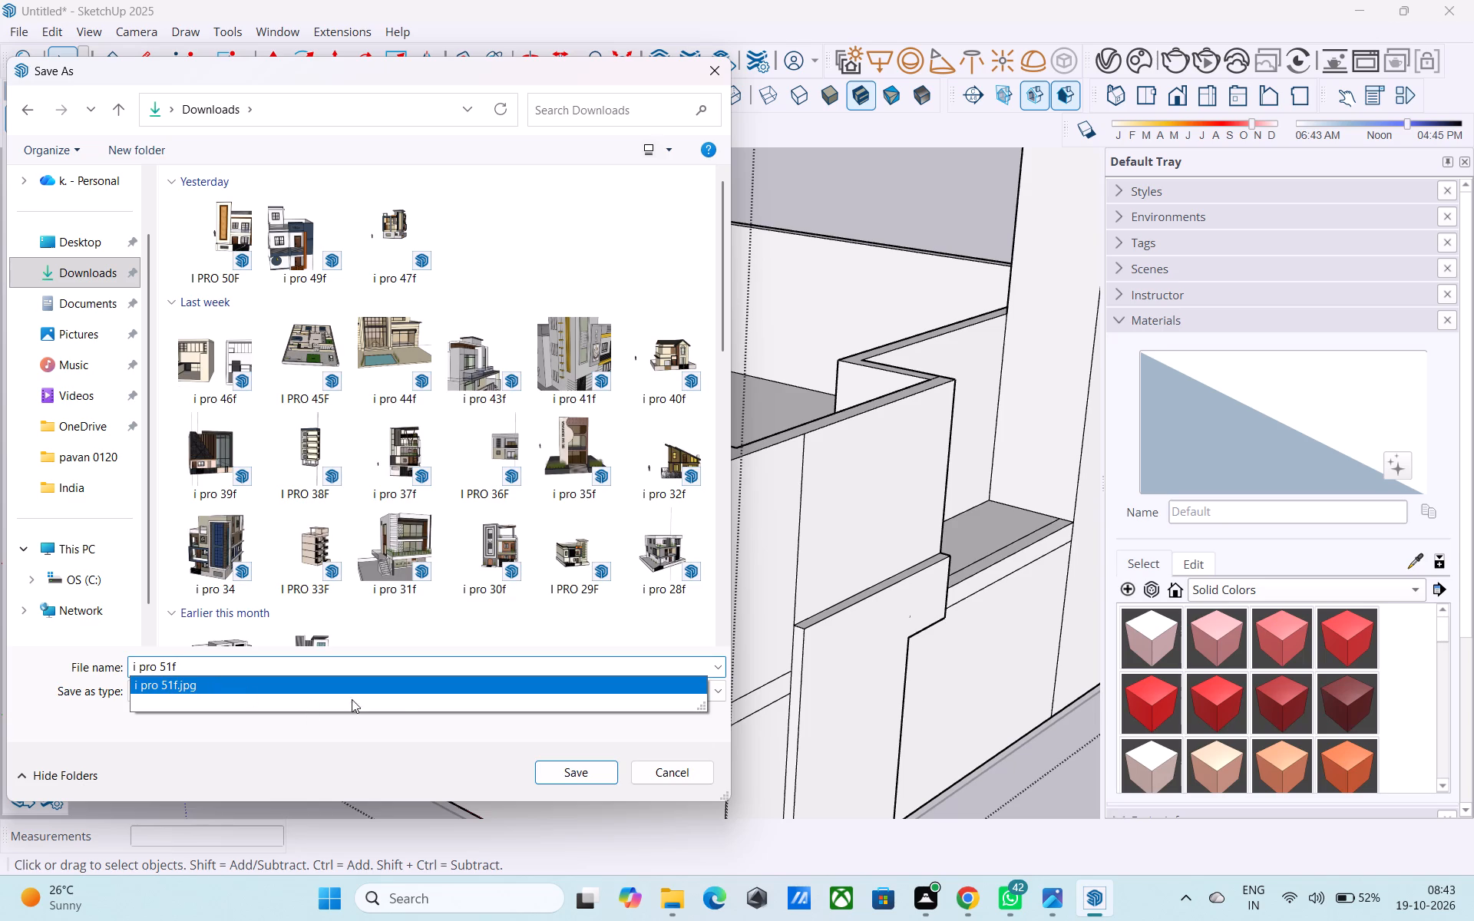
click(560, 769)
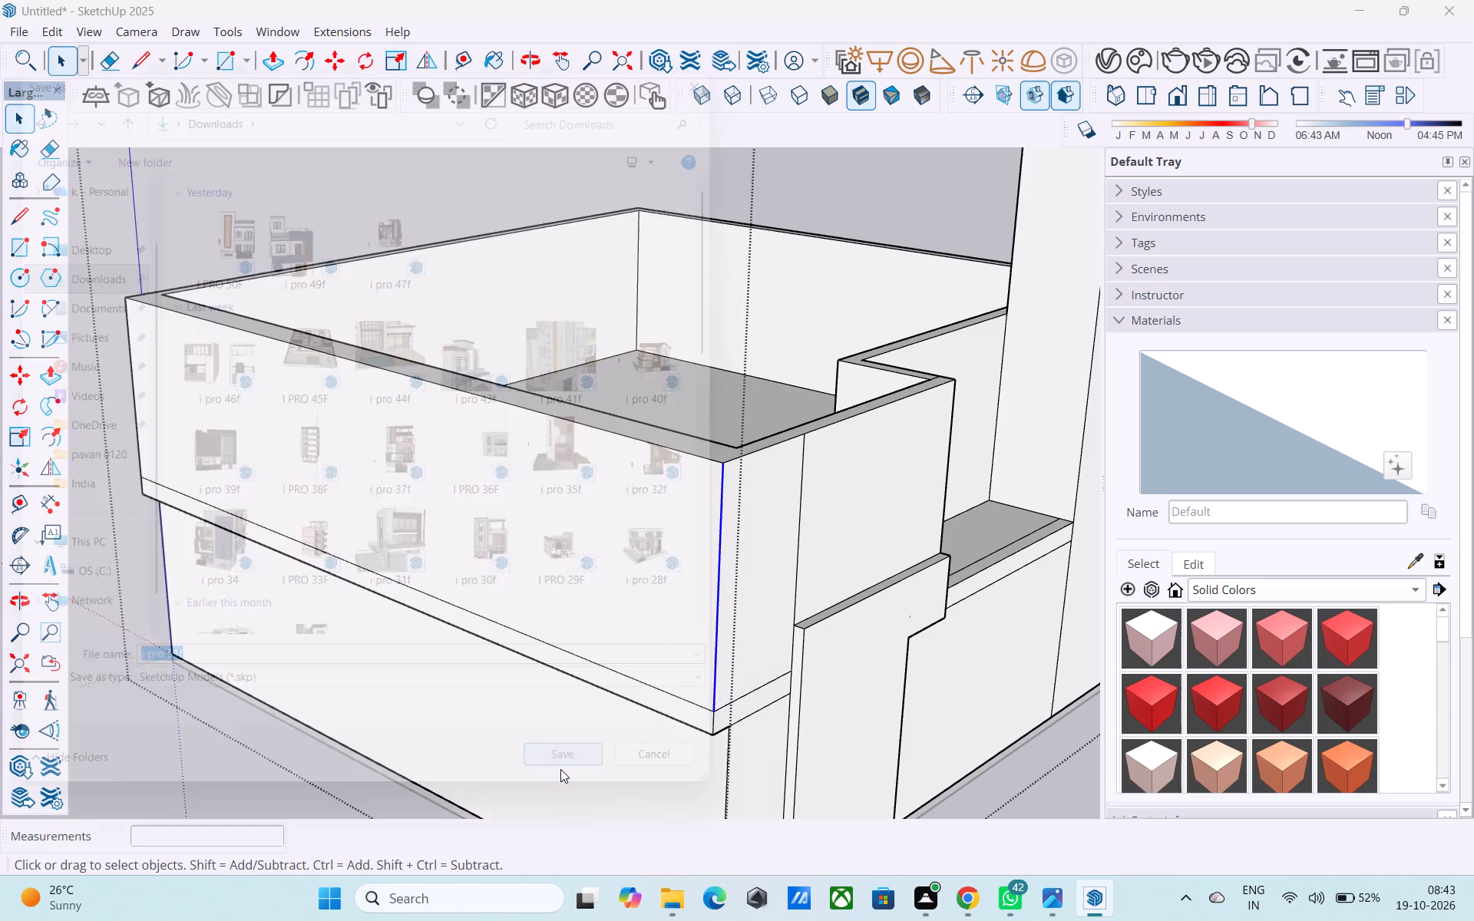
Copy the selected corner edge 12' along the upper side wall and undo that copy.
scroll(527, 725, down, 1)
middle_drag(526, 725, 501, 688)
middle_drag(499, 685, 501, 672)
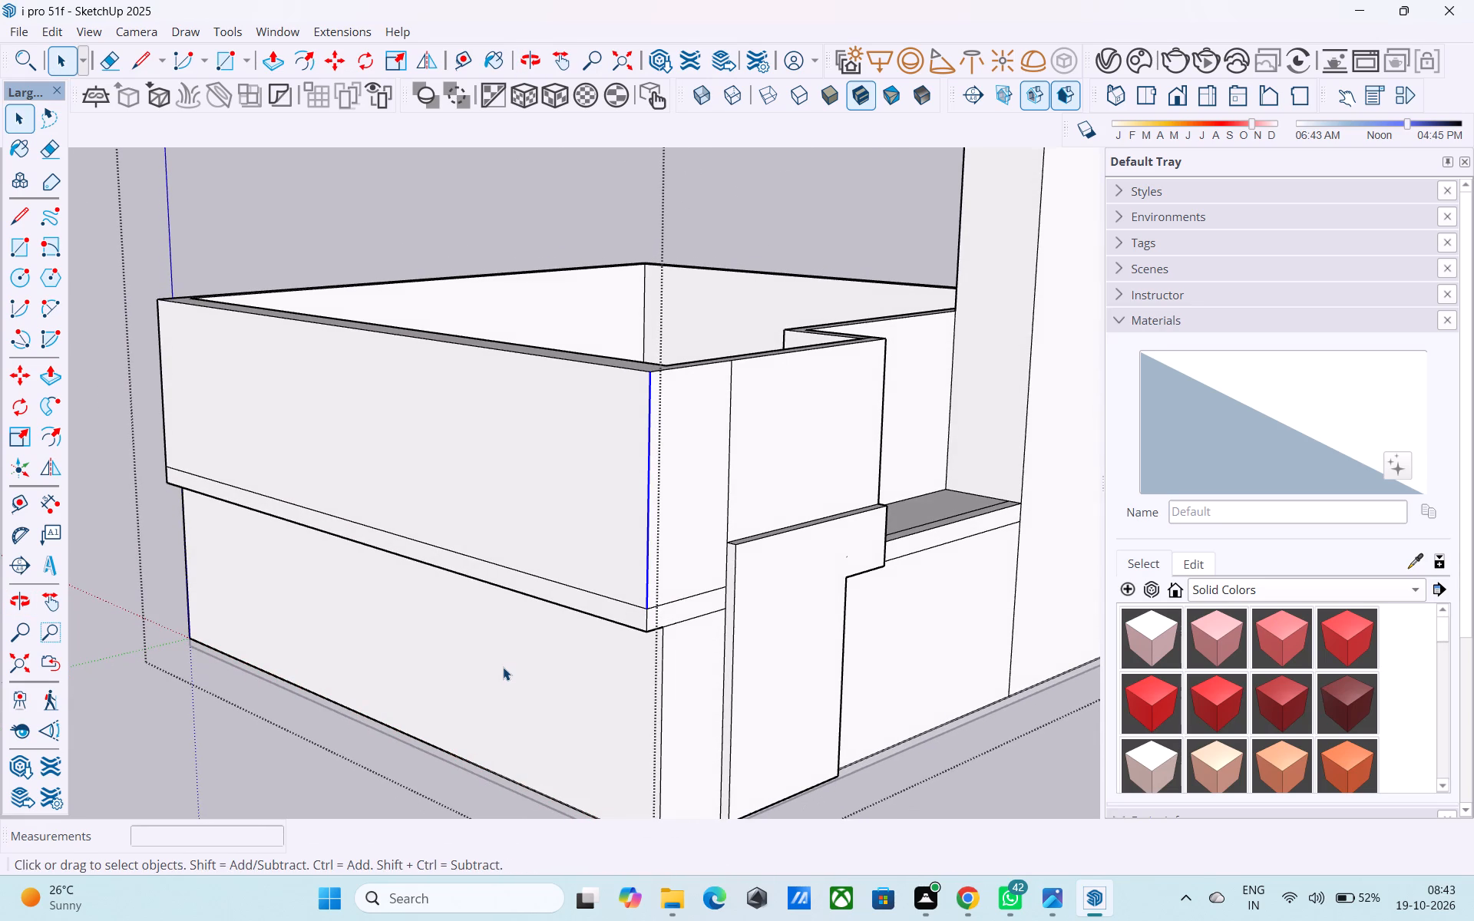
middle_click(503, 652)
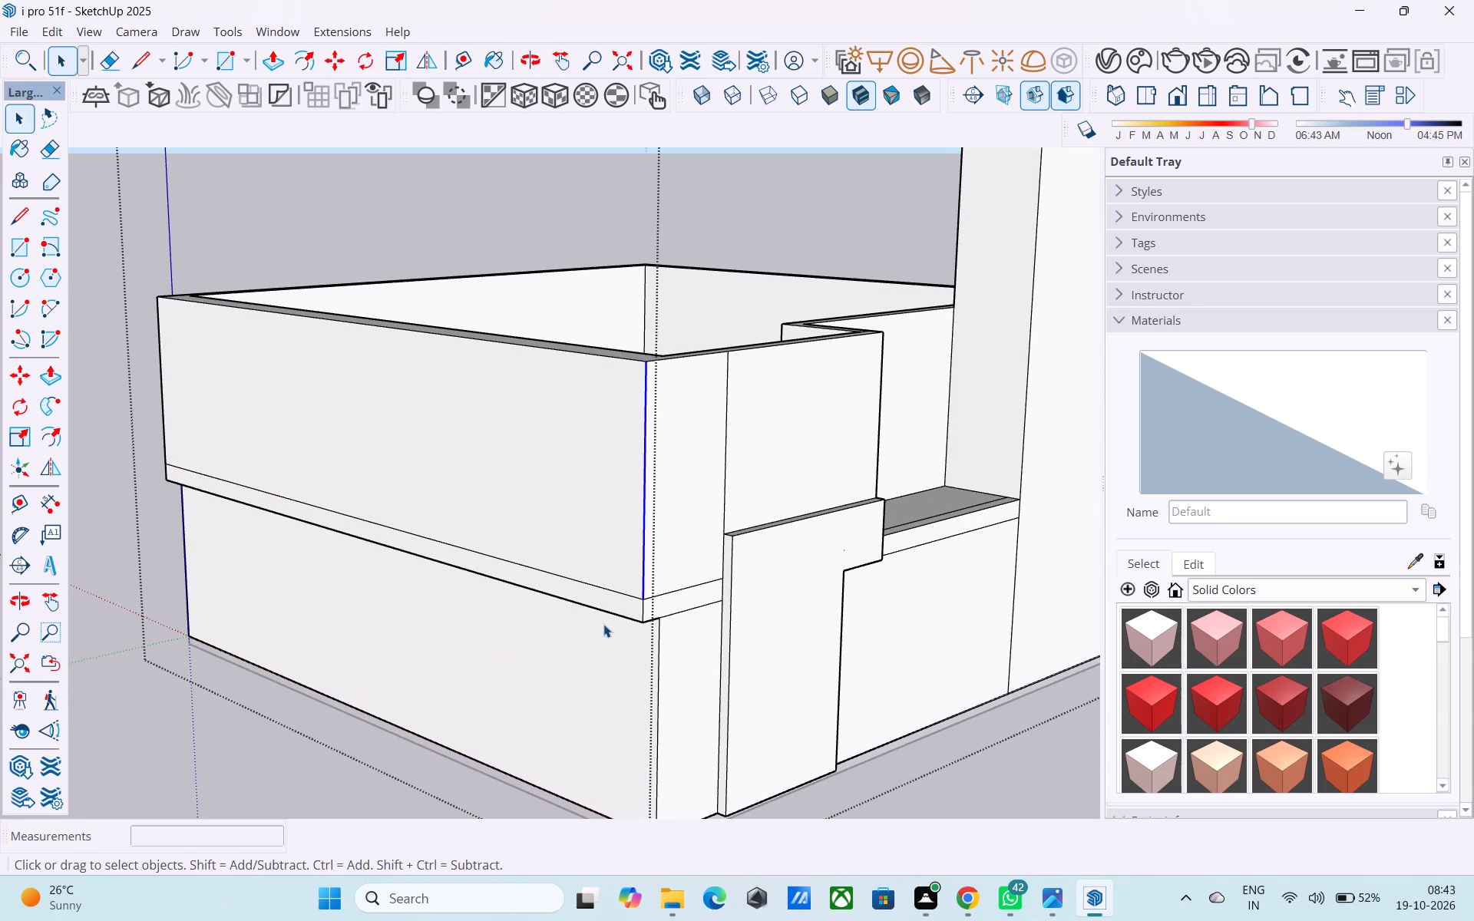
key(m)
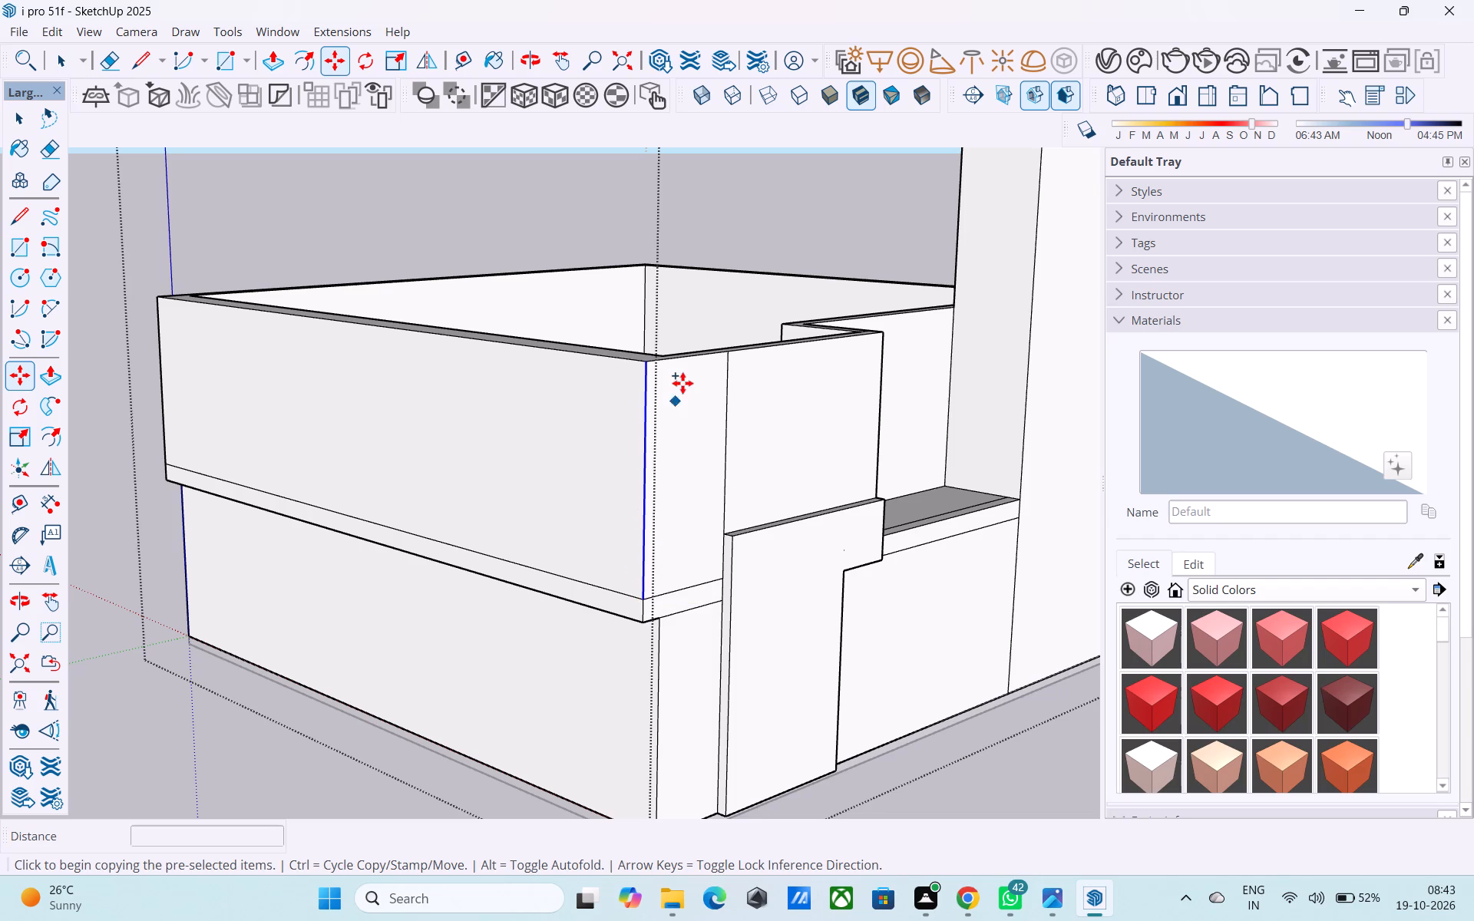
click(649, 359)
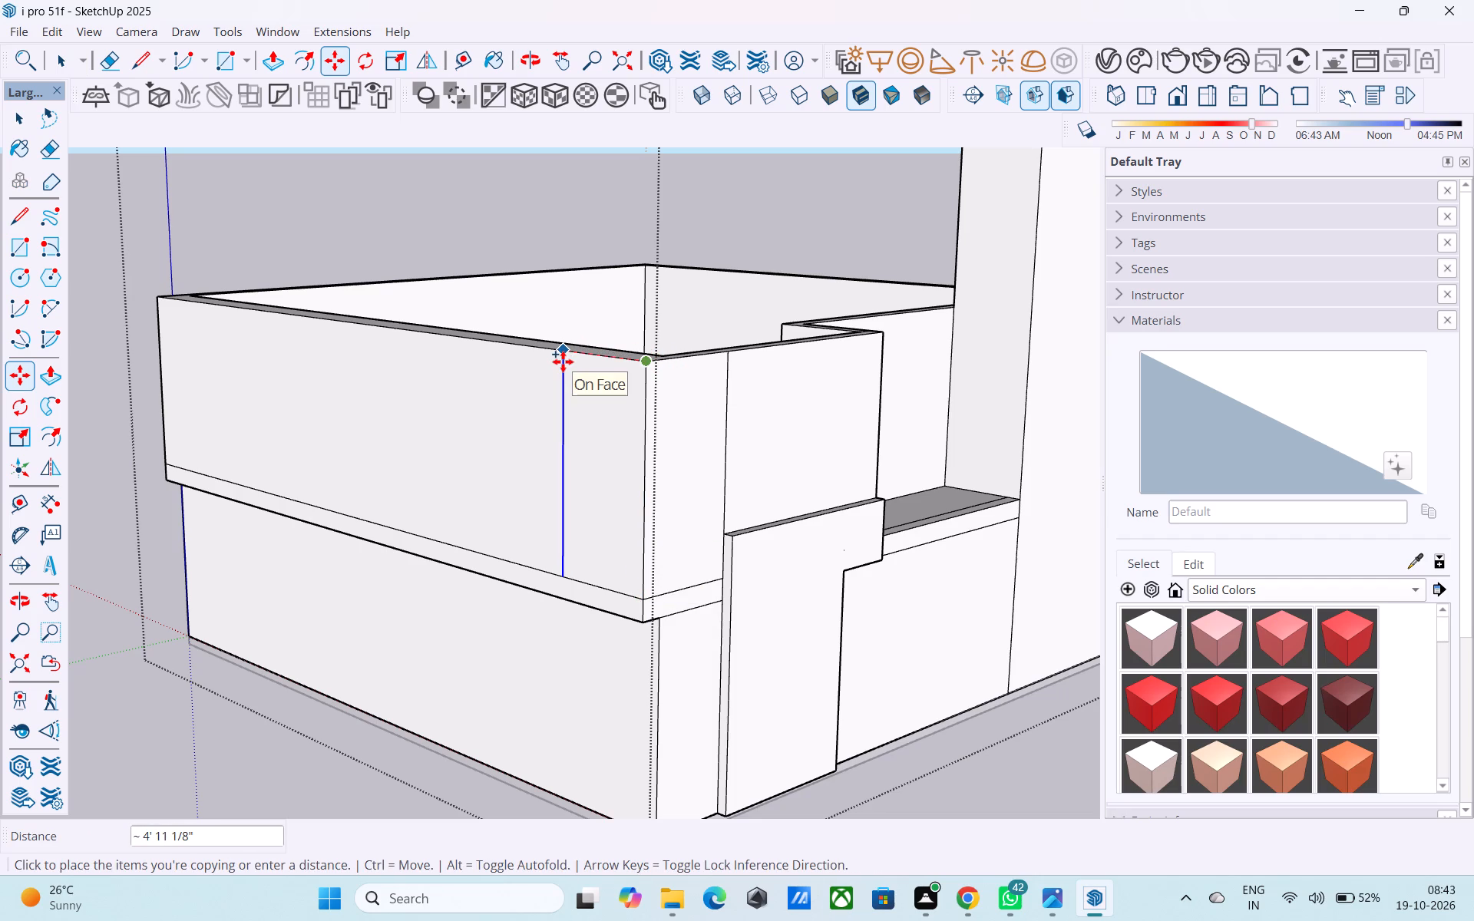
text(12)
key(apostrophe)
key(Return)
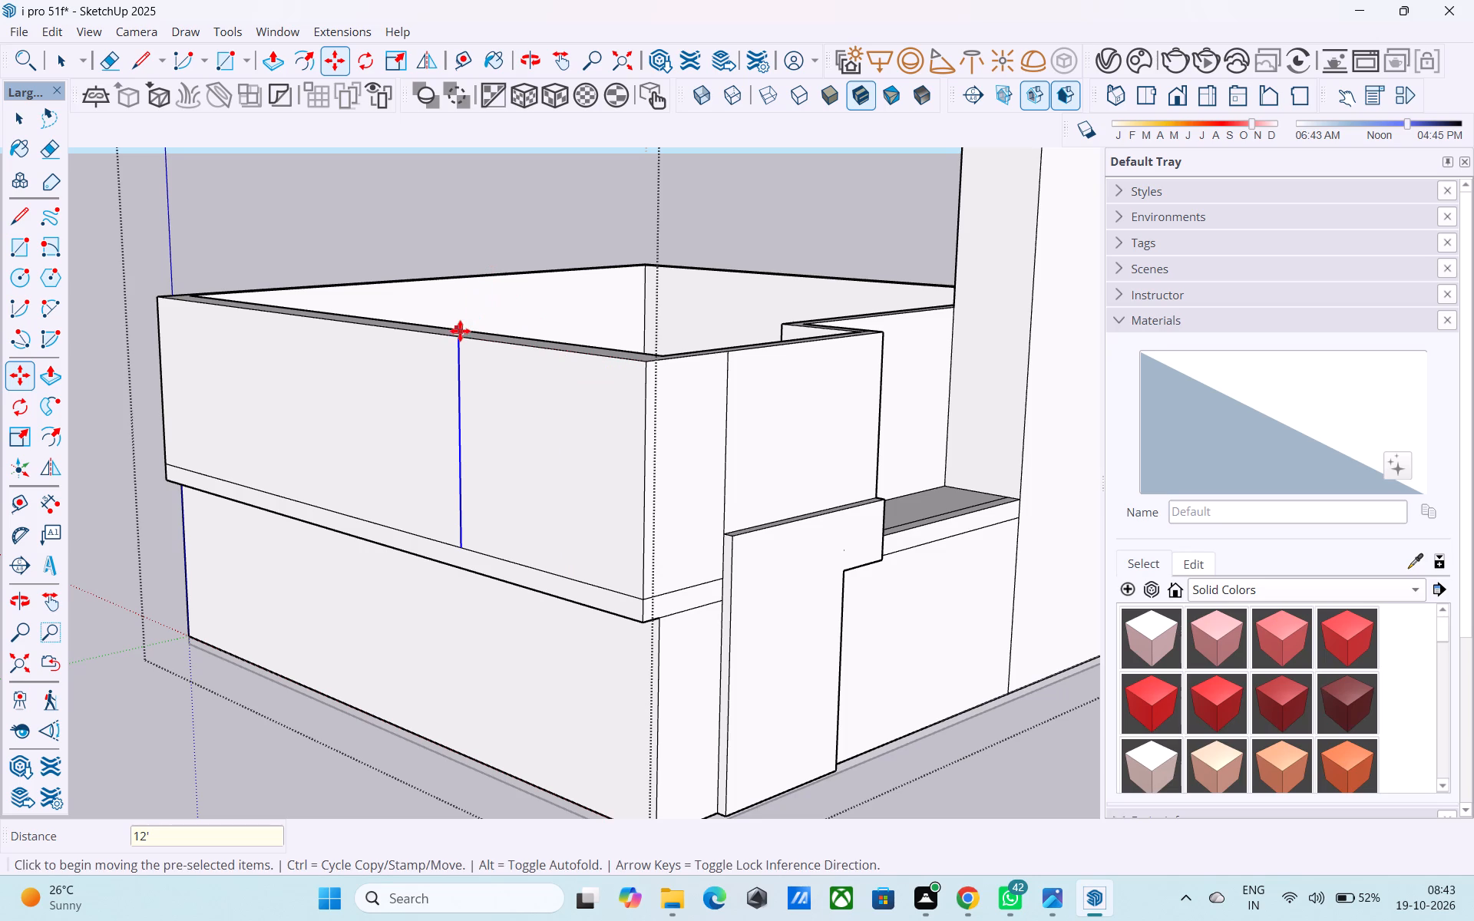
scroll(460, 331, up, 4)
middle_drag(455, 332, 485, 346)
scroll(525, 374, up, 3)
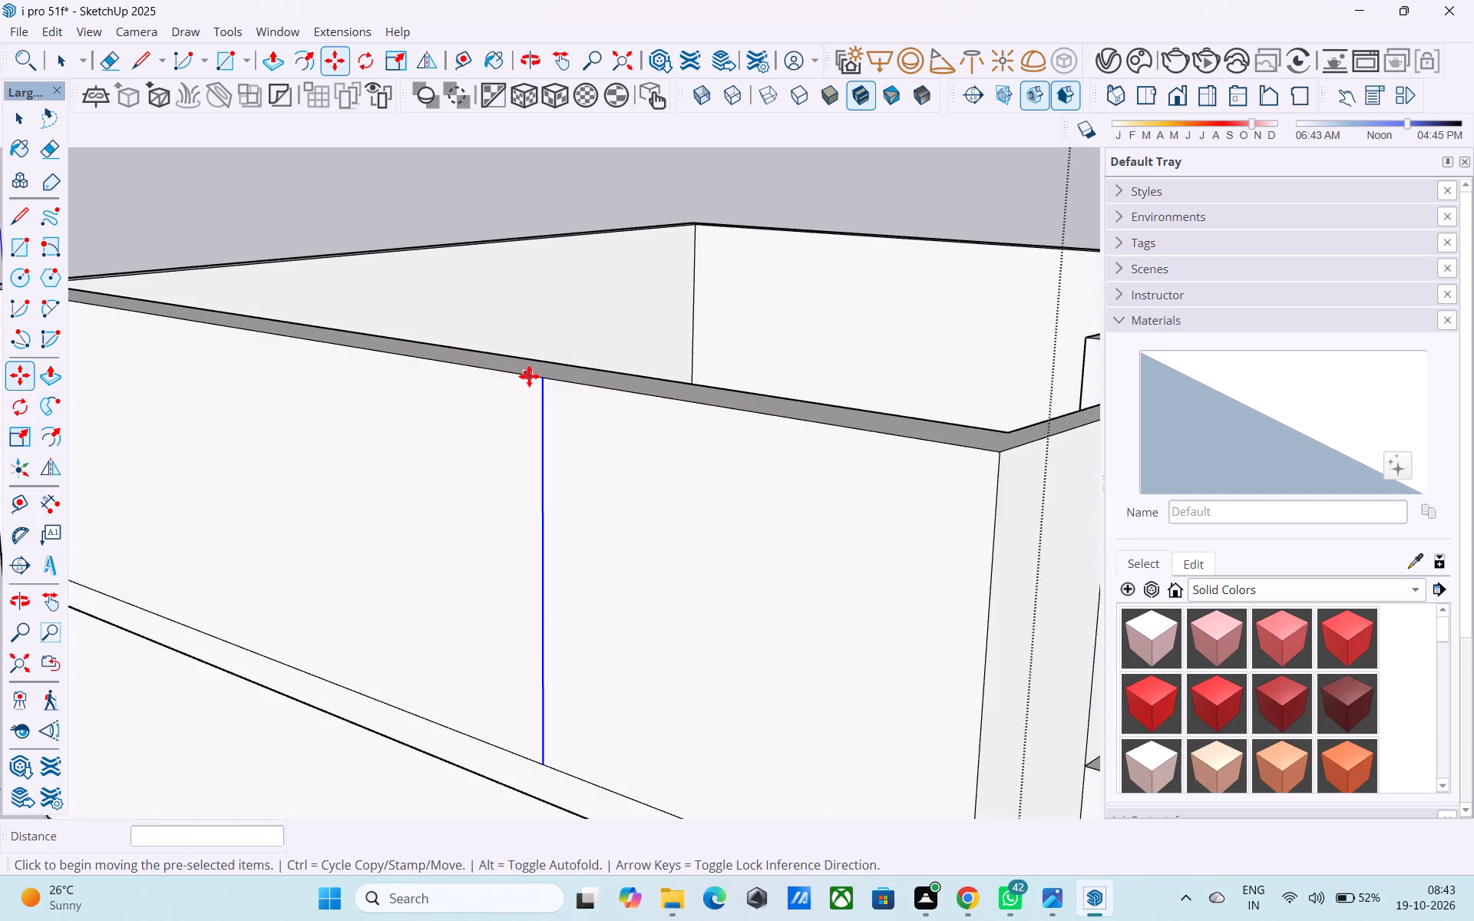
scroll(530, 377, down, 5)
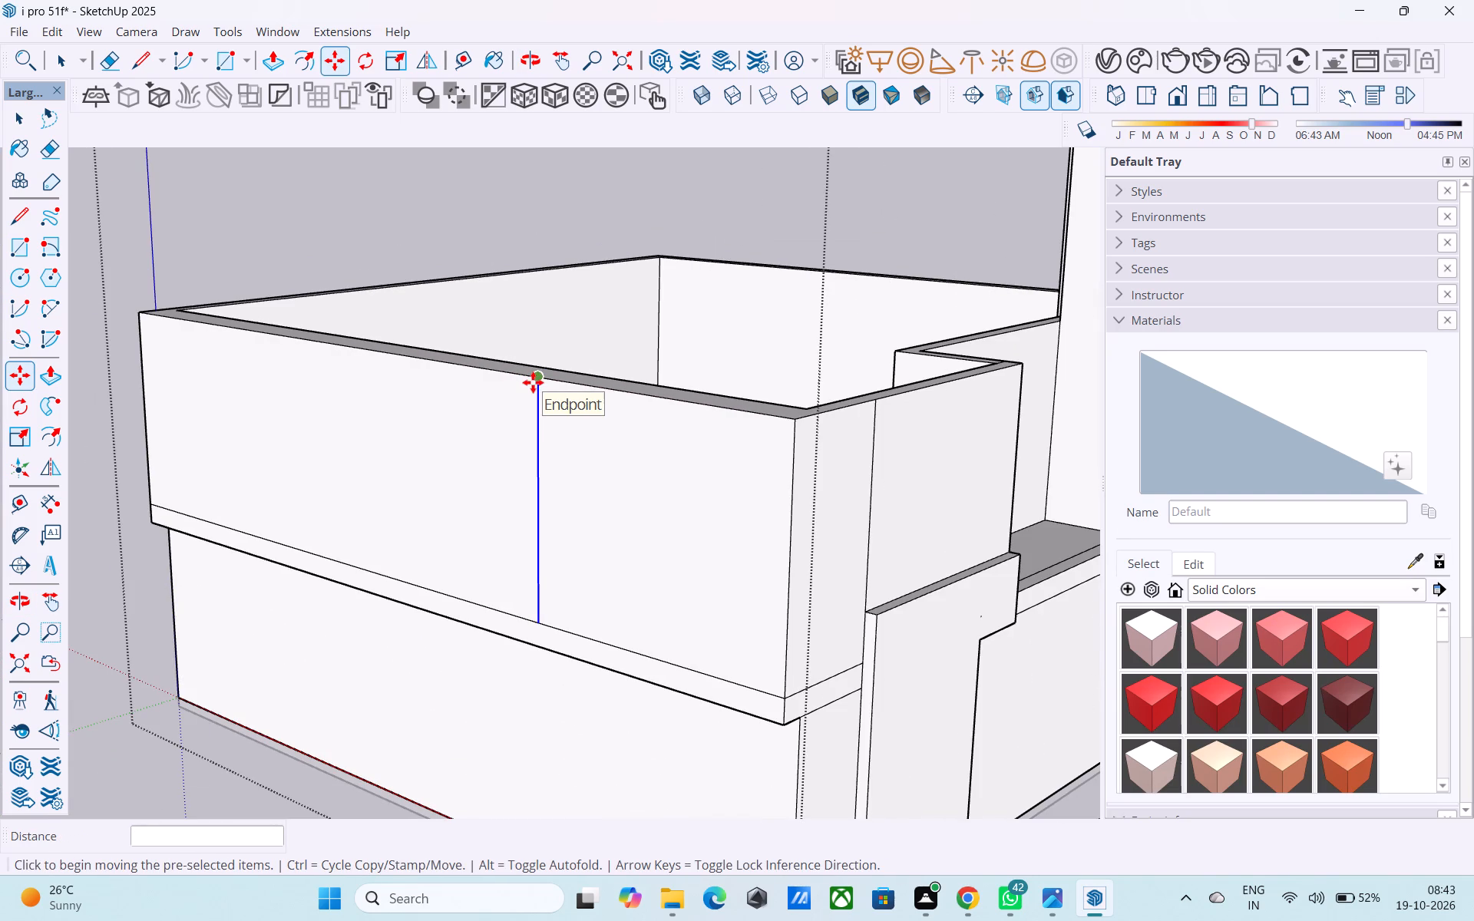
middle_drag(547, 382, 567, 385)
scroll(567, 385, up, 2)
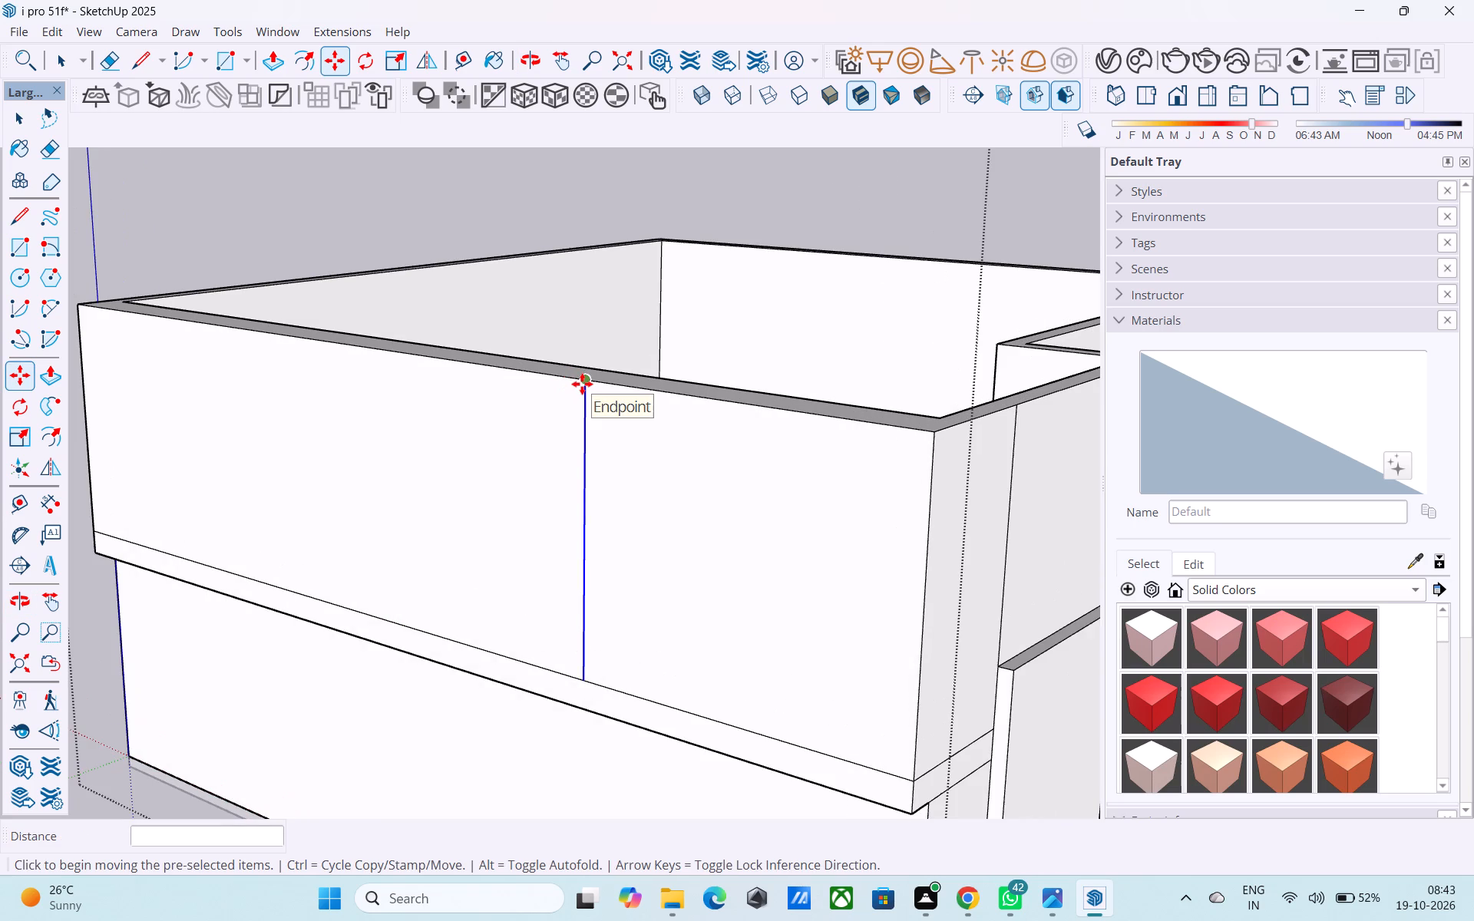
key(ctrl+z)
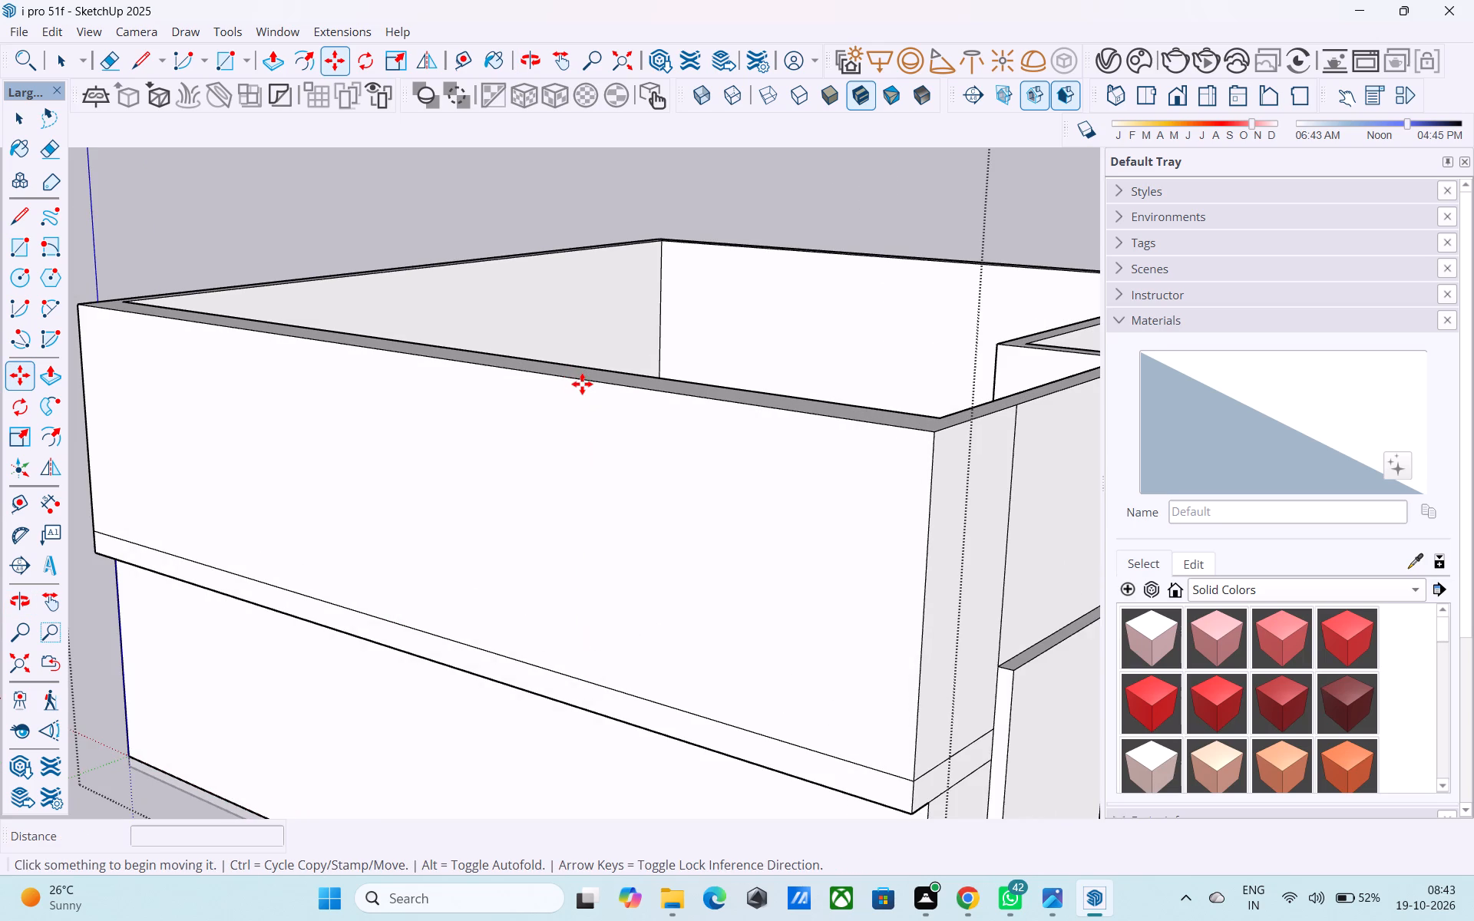
Copy the upper side wall's vertical front corner edge 14' along the wall toward its far end.
key(space)
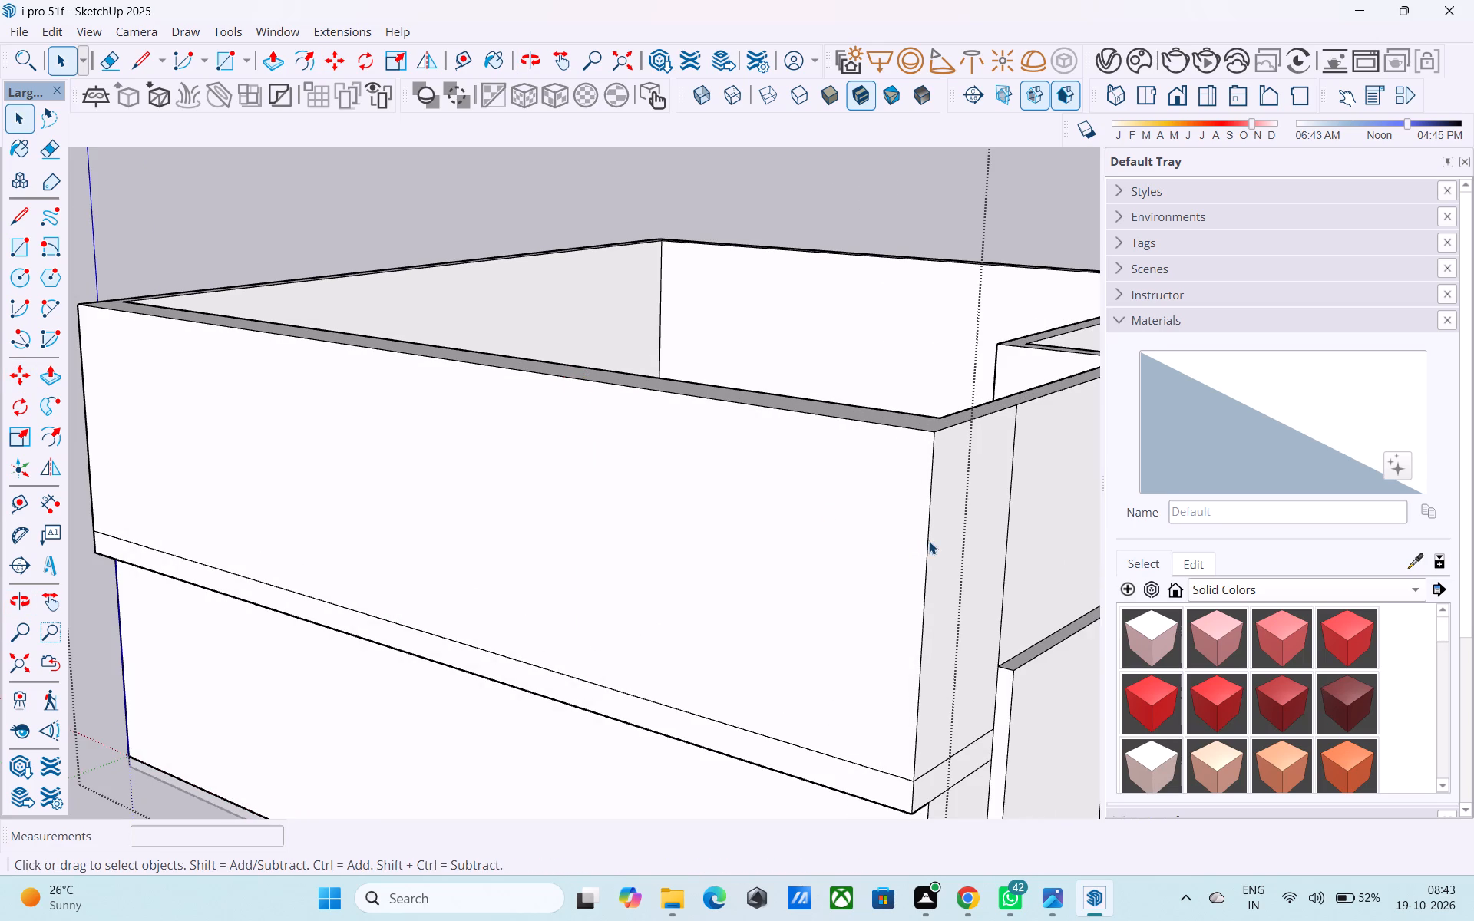
click(929, 541)
key(m)
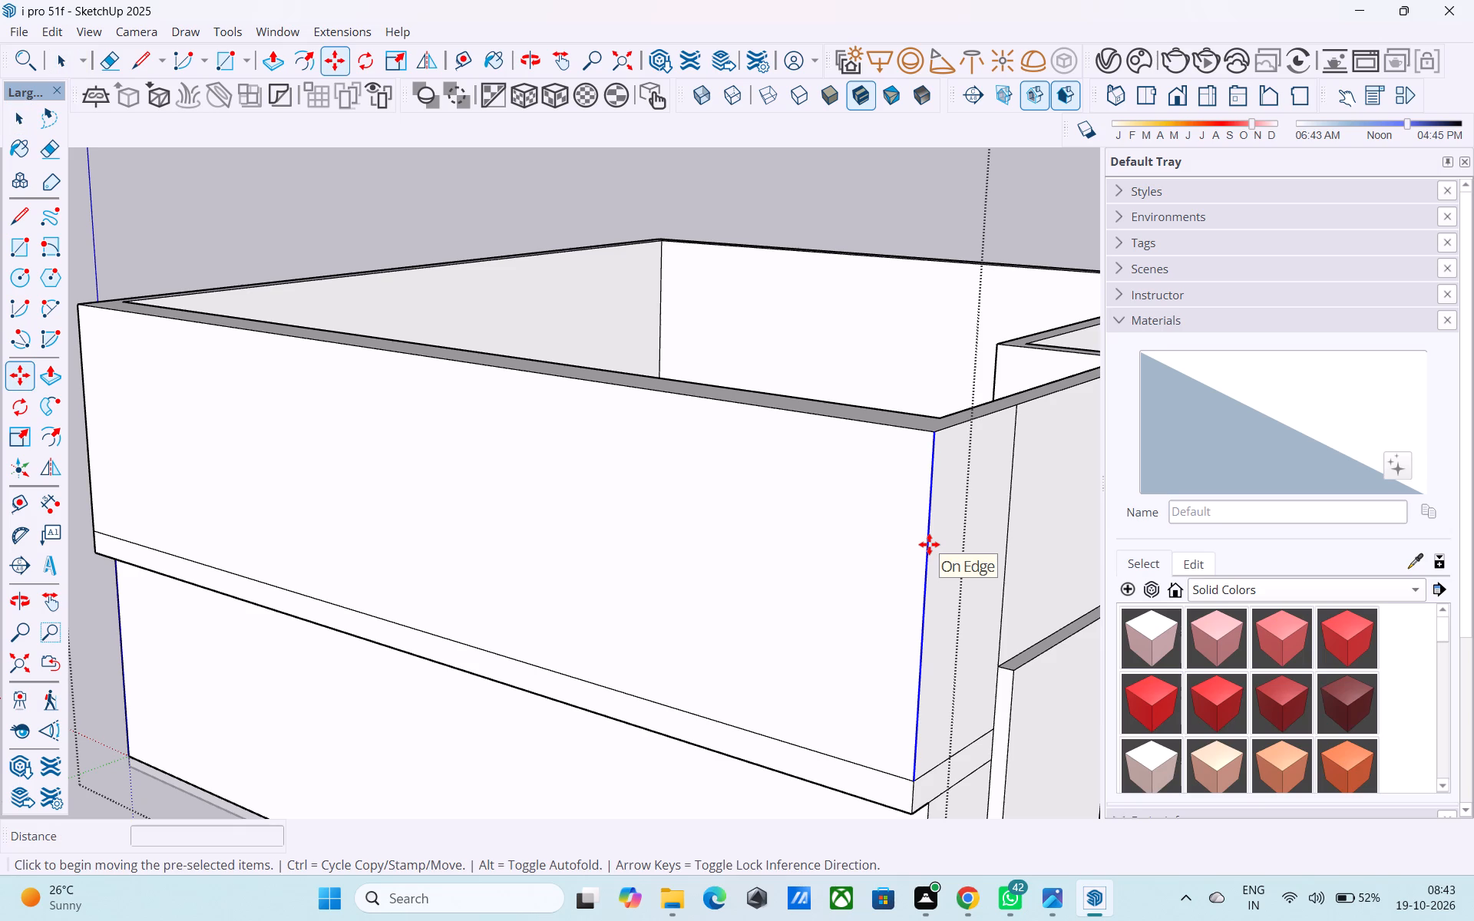
click(932, 437)
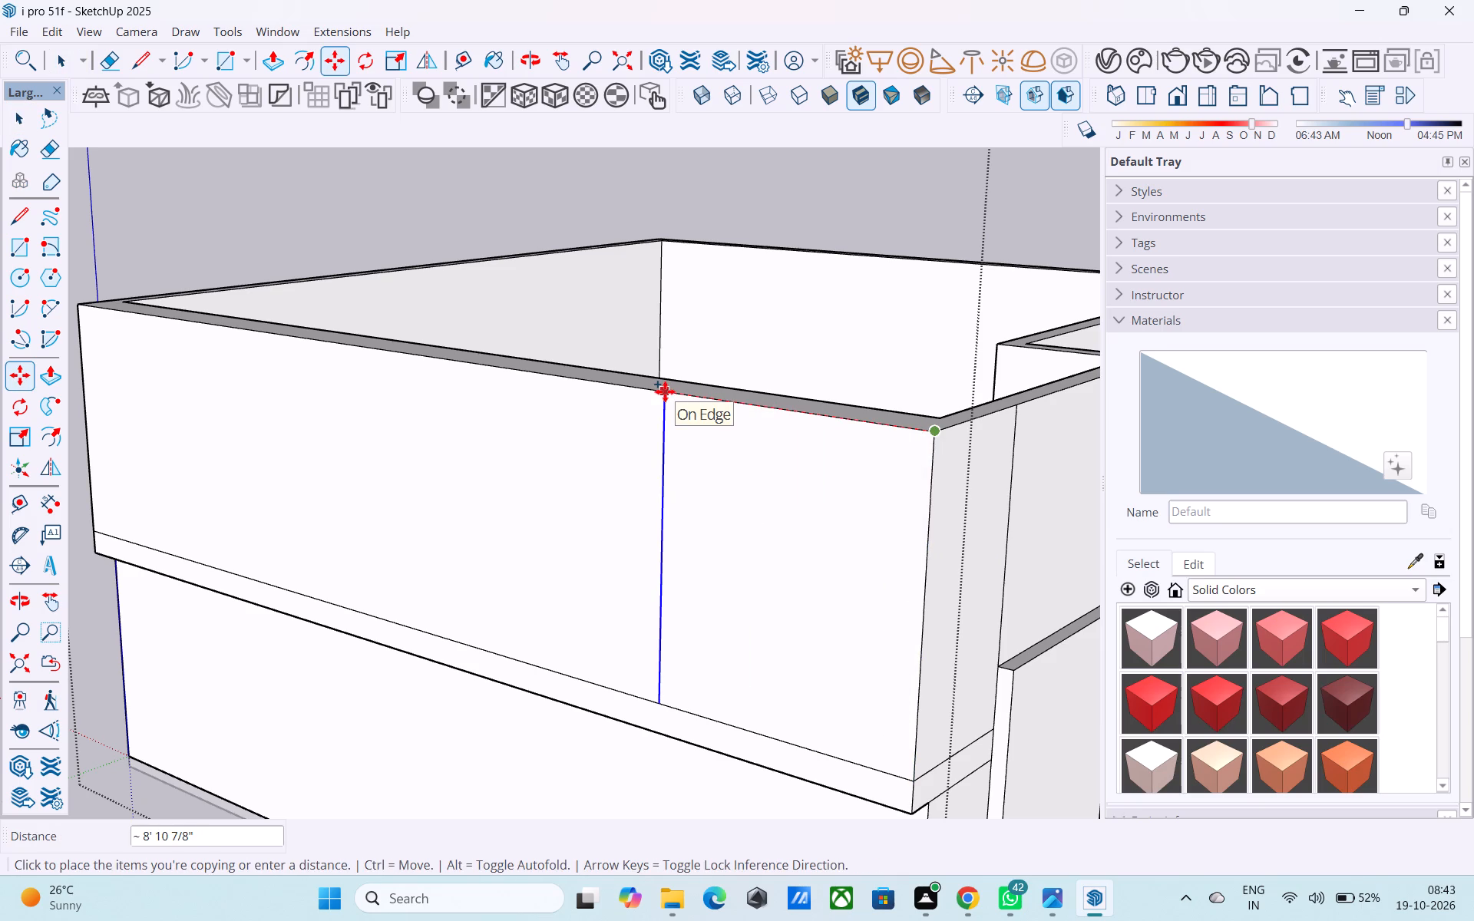
key(1)
key(4)
key(apostrophe)
key(Return)
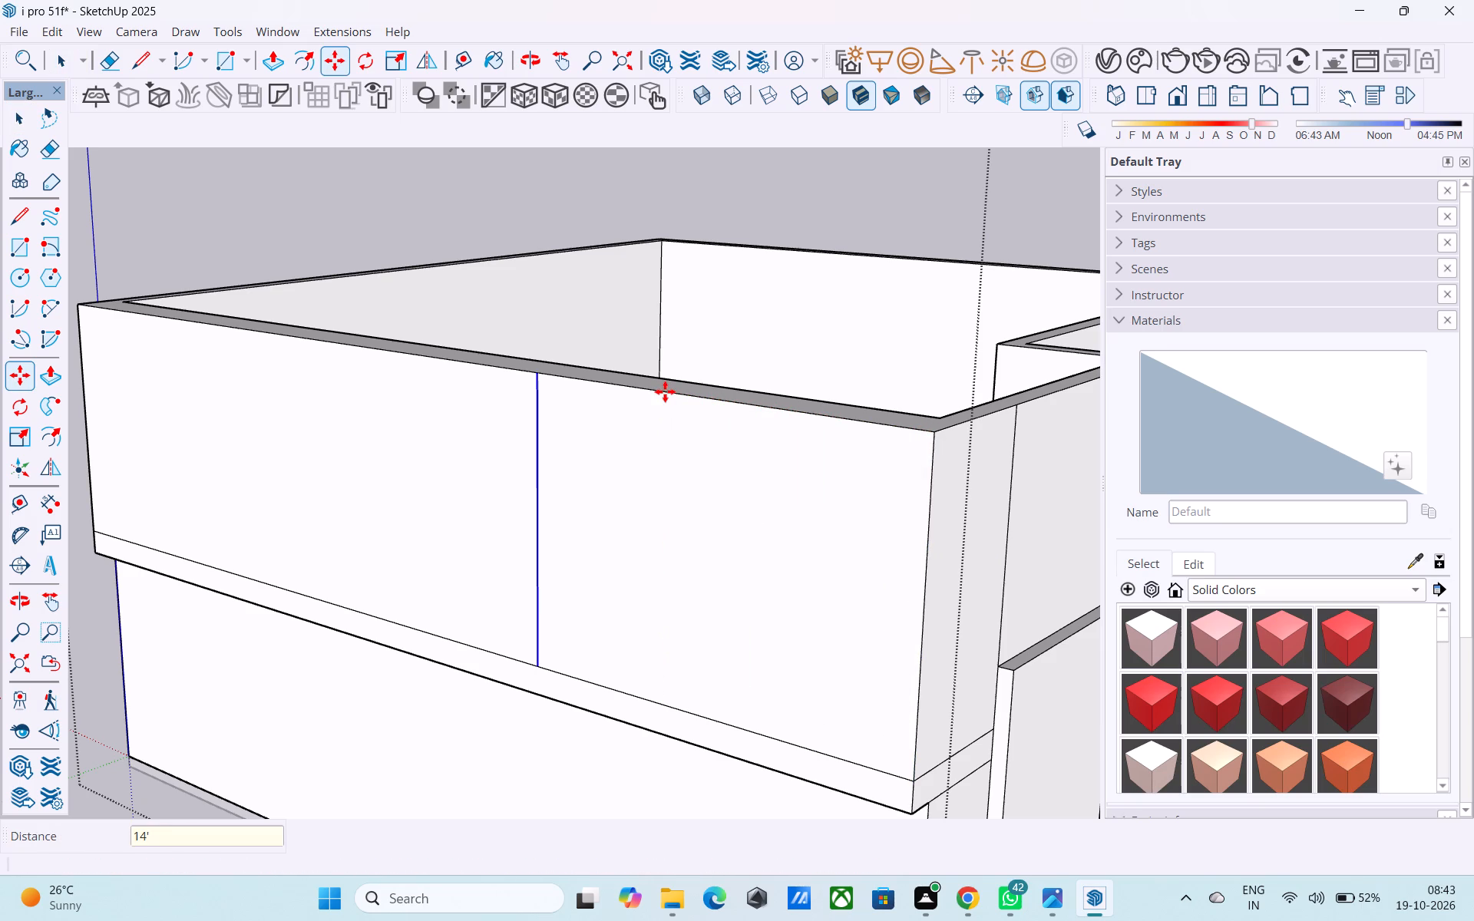
Copy the new vertical dividing line another 8' along the side wall toward its far end.
click(542, 376)
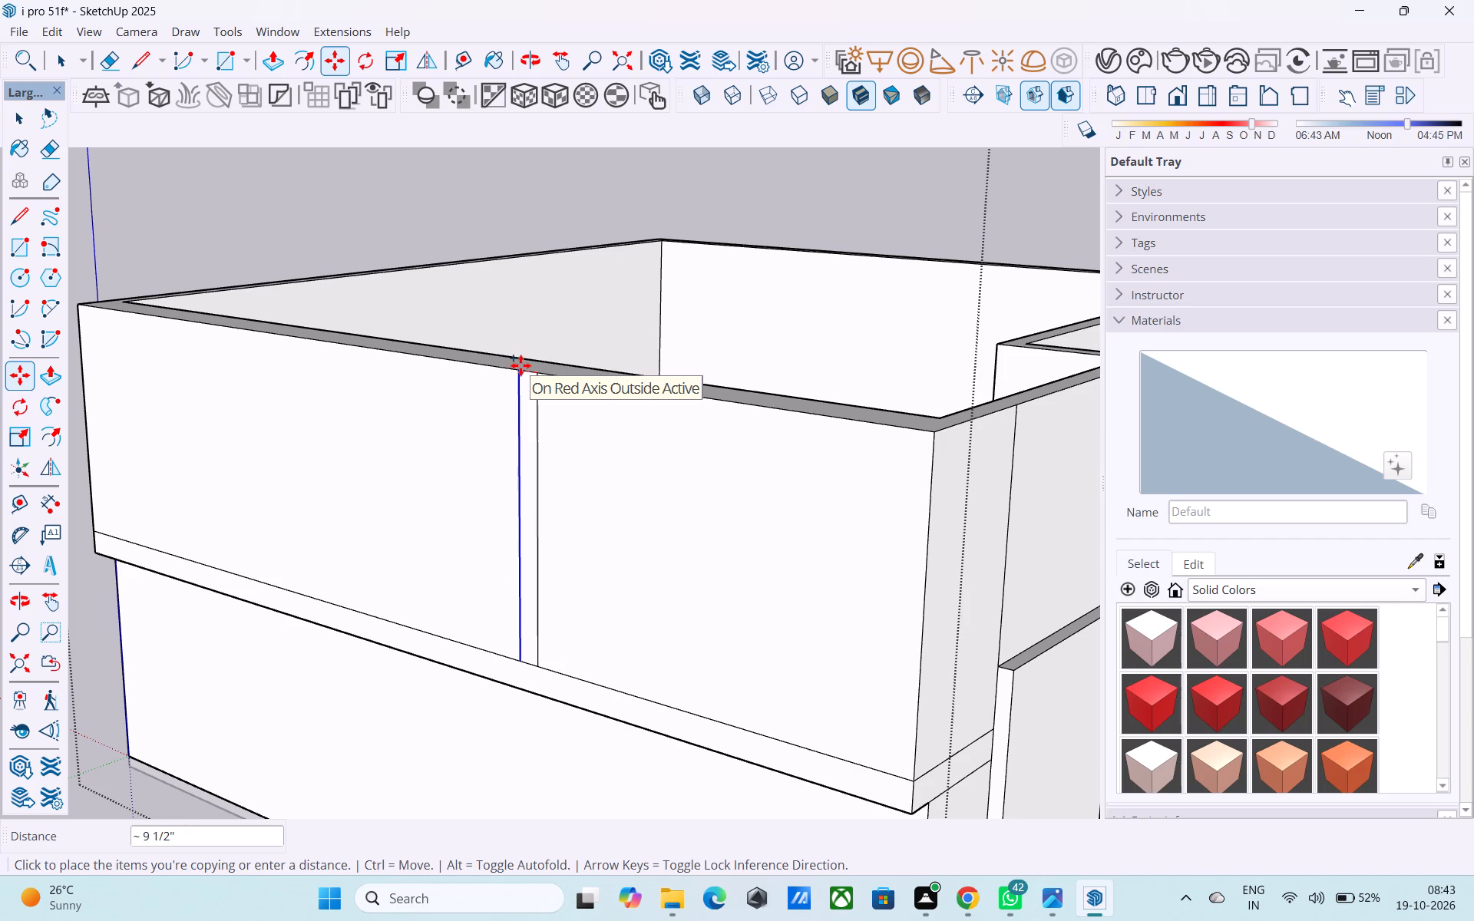
text(8')
key(Return)
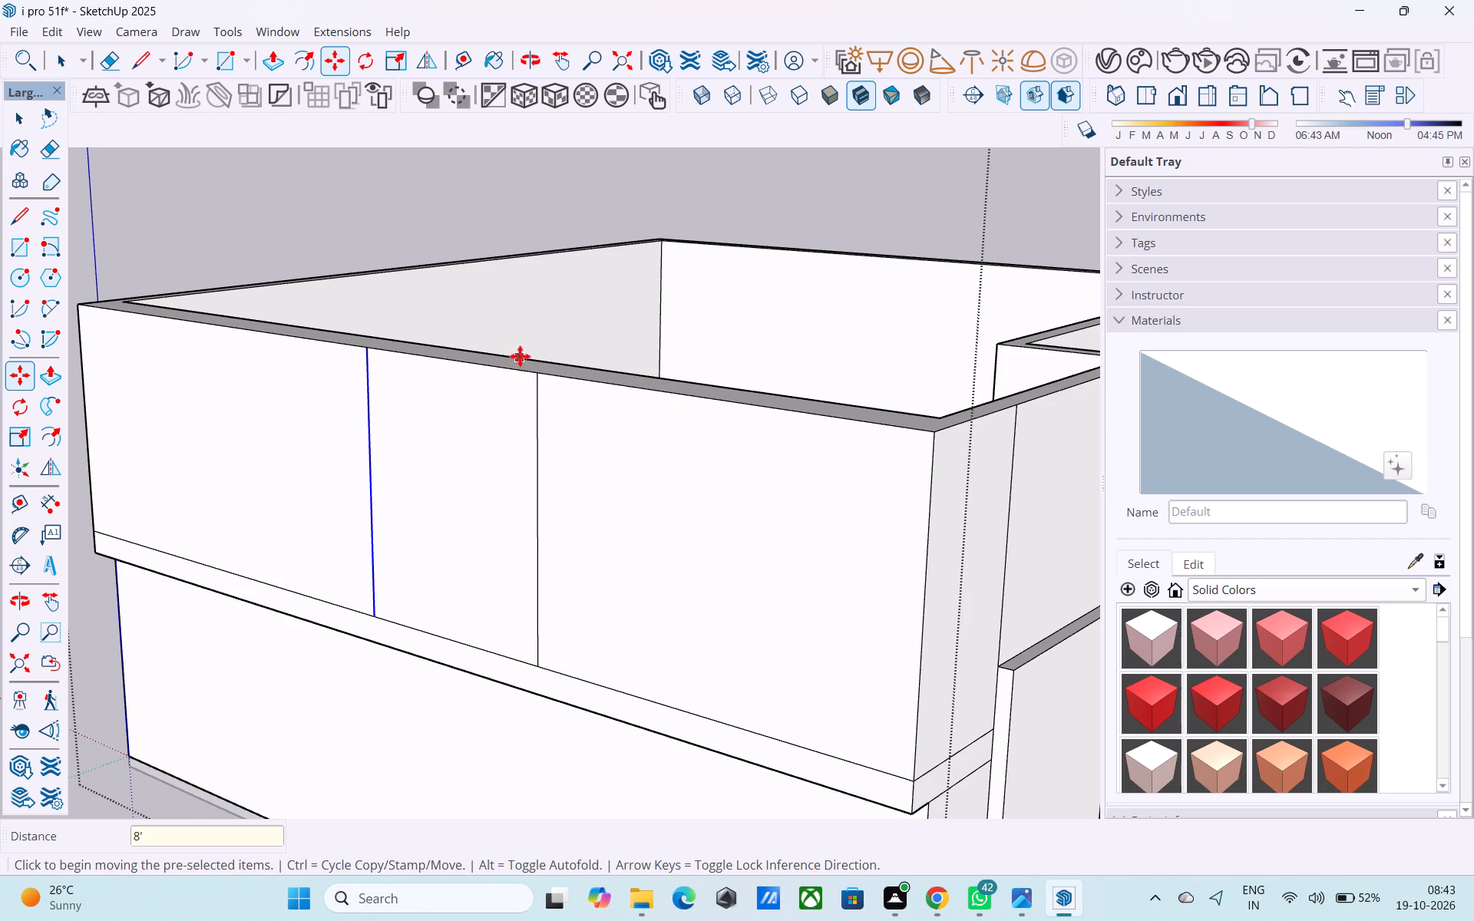
Measure the distance from the second dividing line's top endpoint to the side wall's far upper corner.
scroll(524, 362, down, 1)
scroll(583, 381, down, 1)
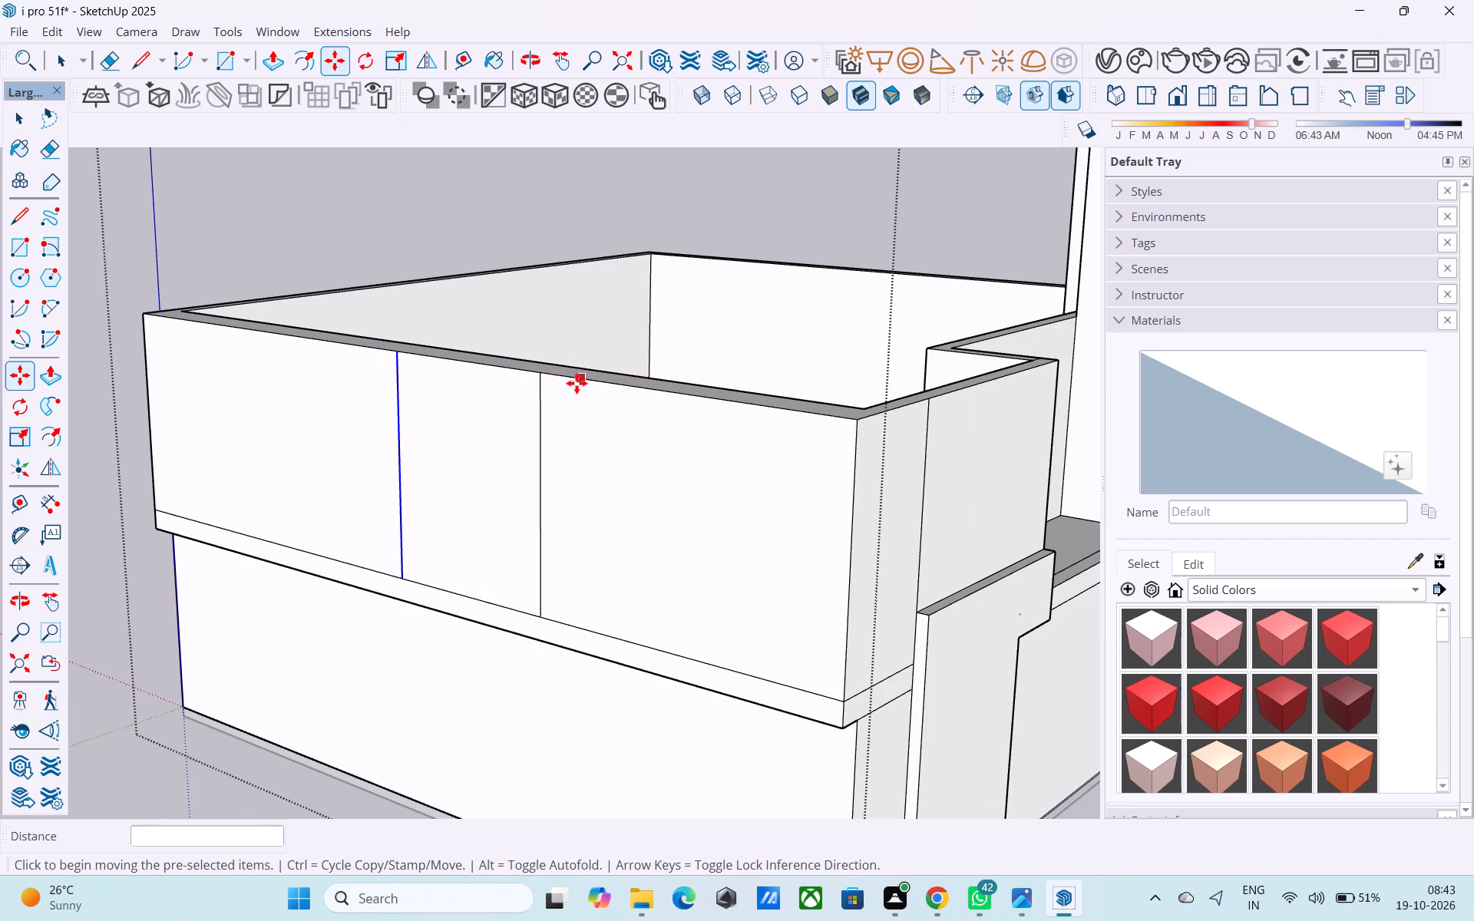
scroll(365, 362, up, 1)
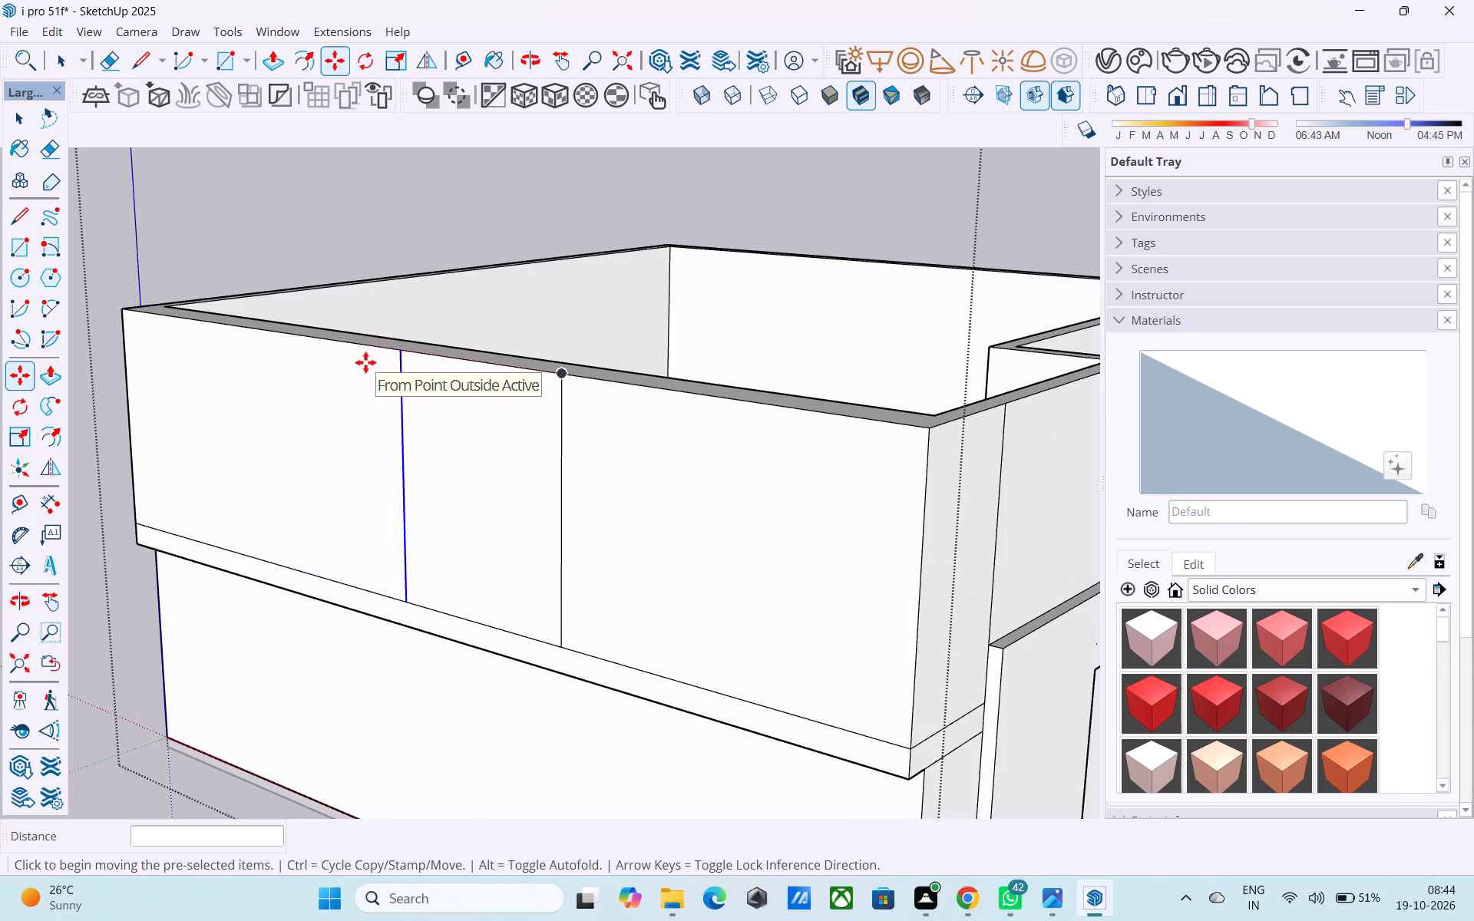
scroll(365, 362, up, 1)
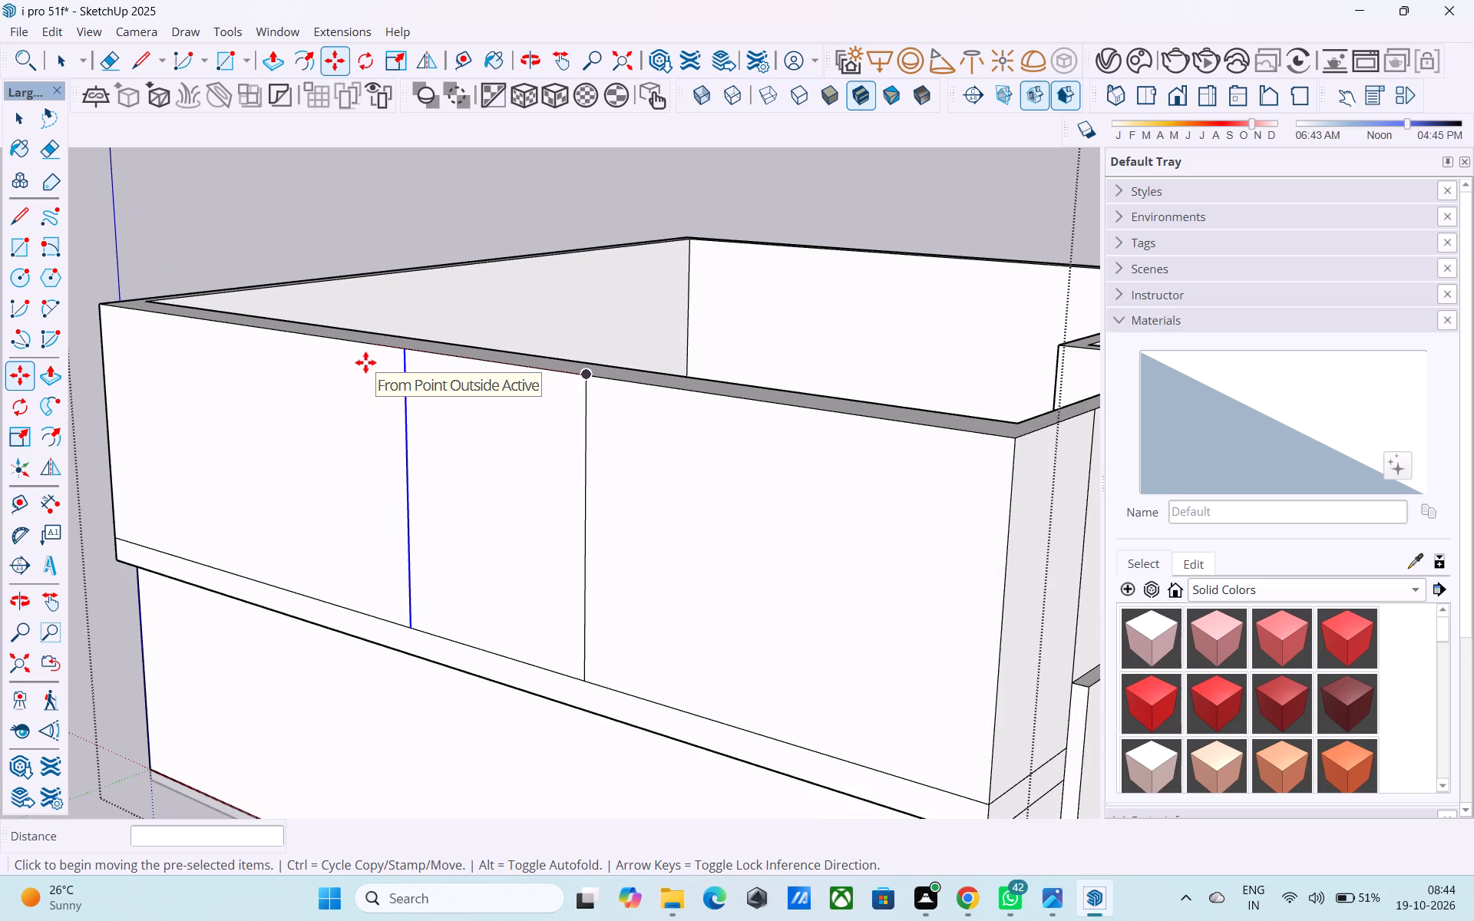
scroll(545, 362, down, 3)
middle_drag(444, 345, 466, 360)
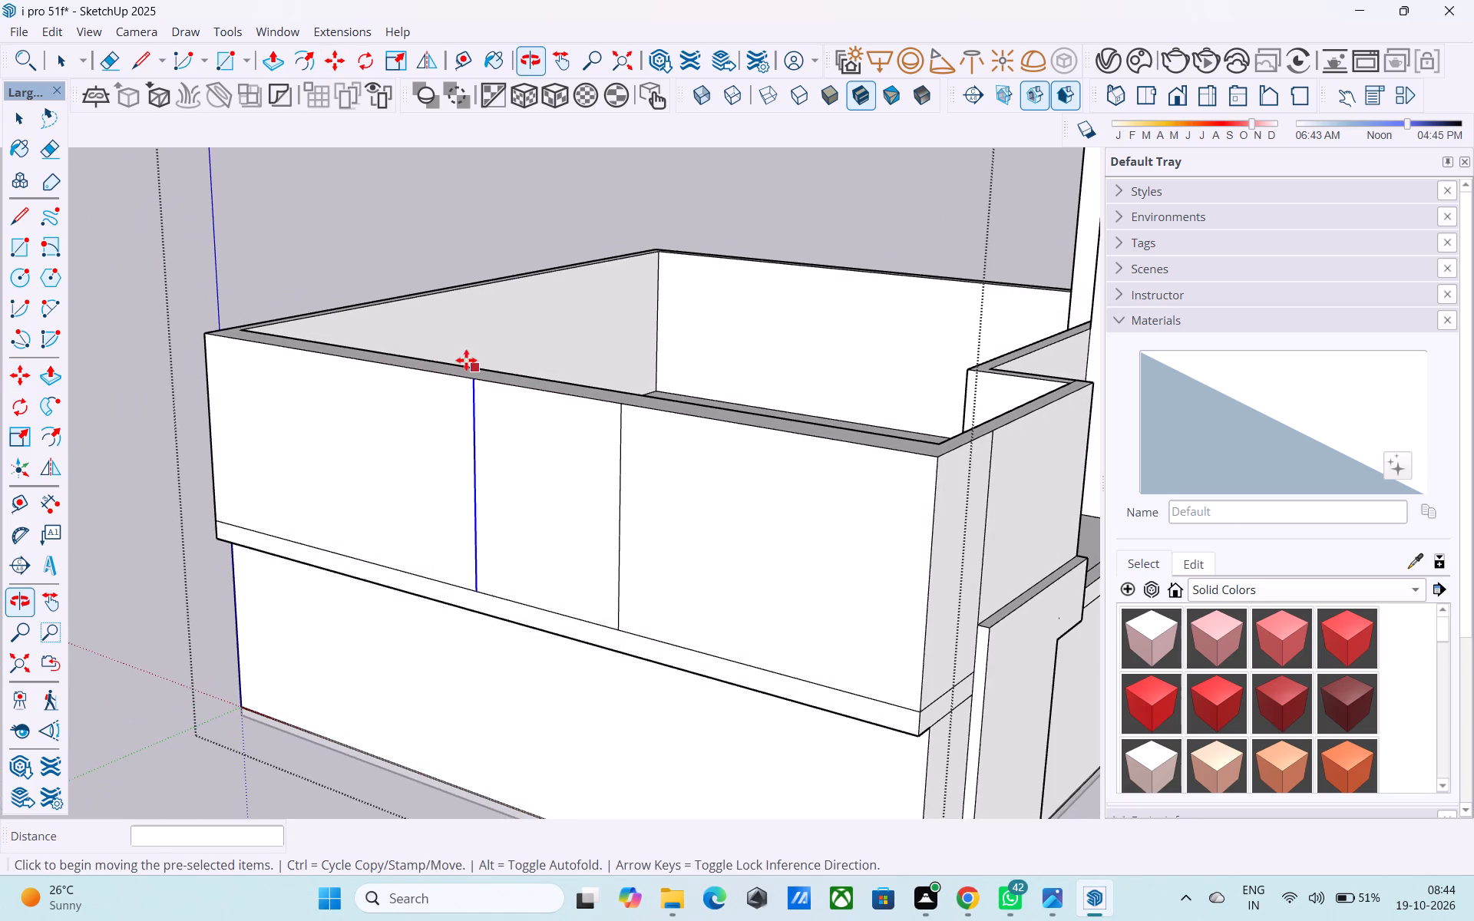
middle_drag(481, 381, 449, 375)
scroll(434, 382, up, 5)
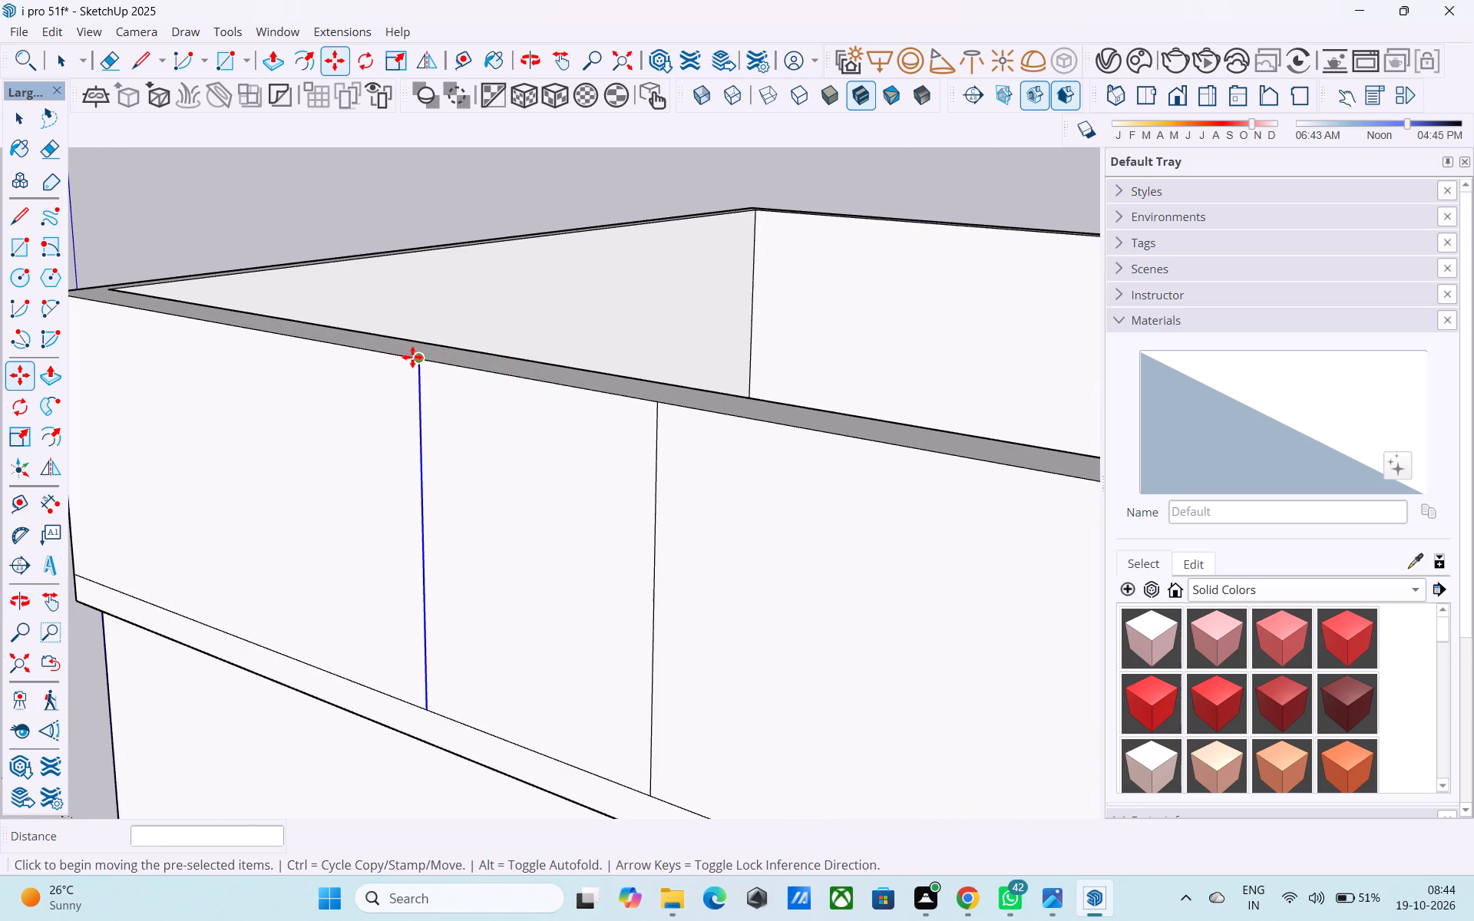
click(411, 357)
scroll(411, 357, down, 4)
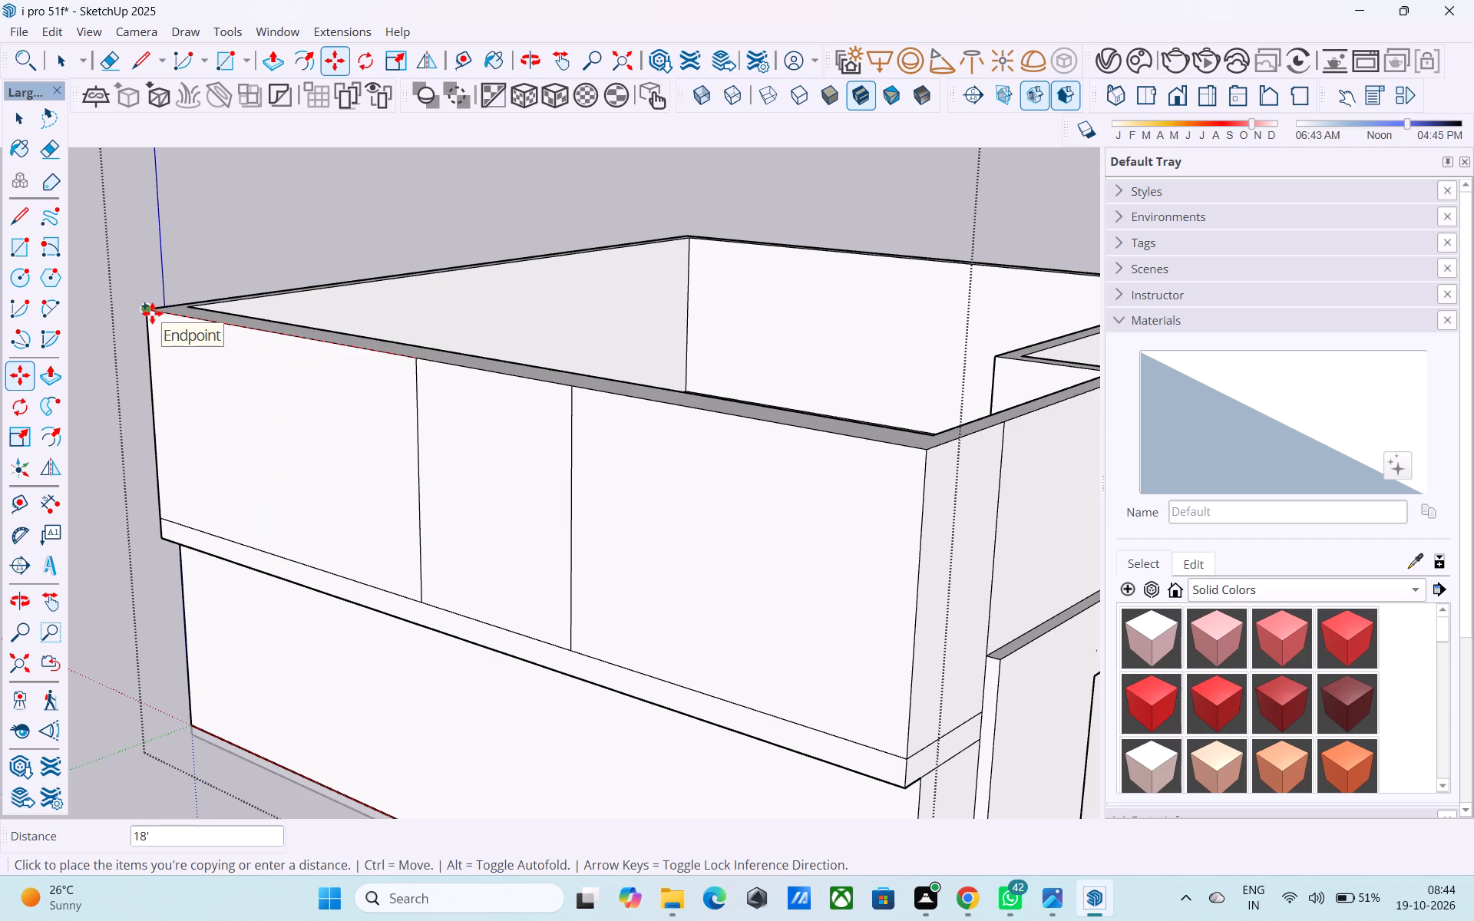
key(space)
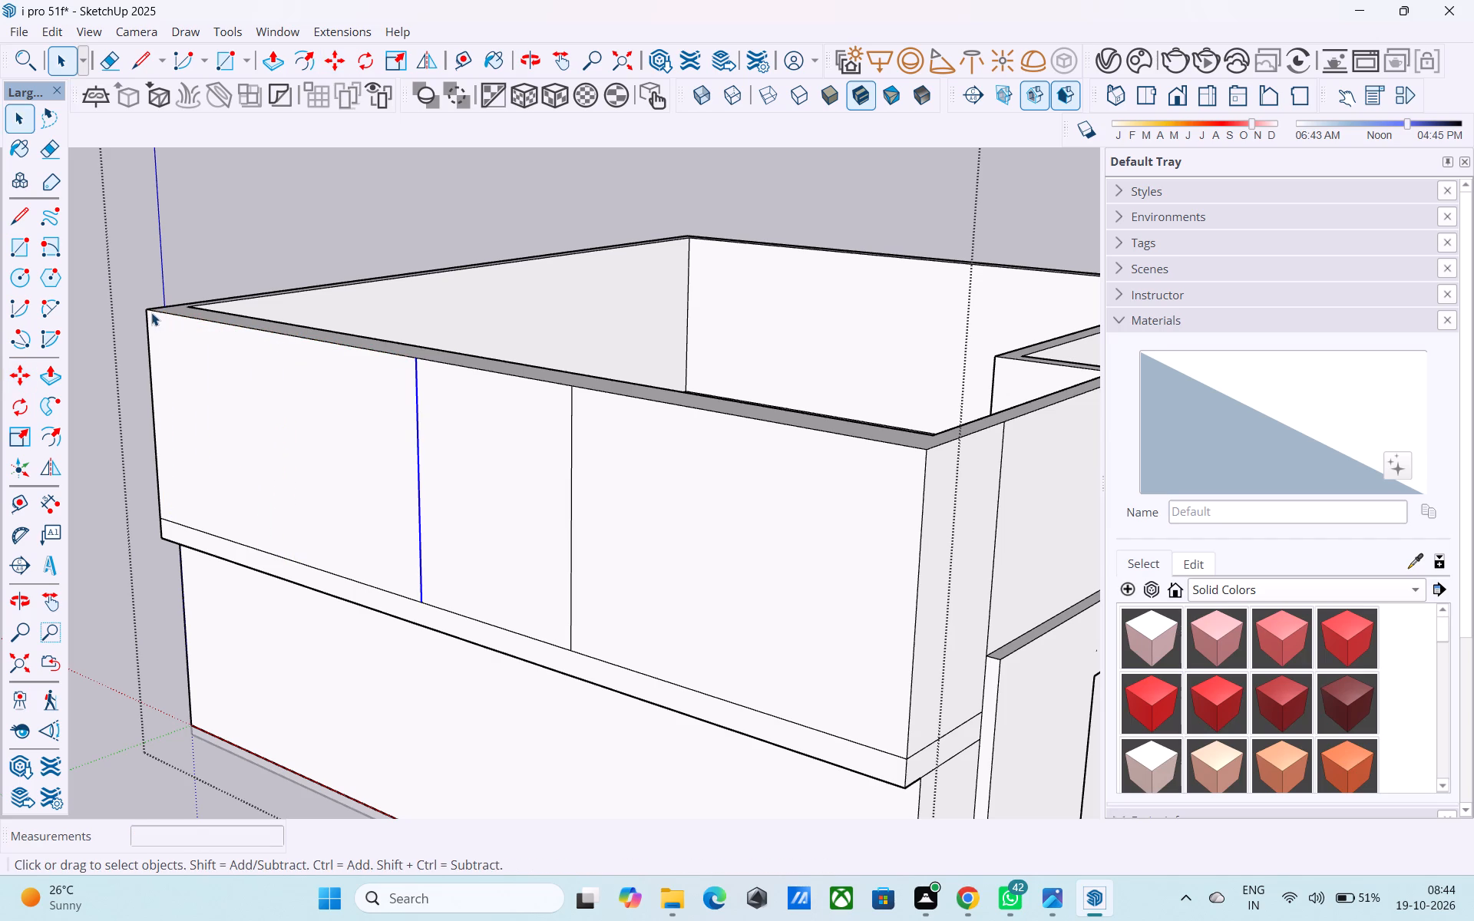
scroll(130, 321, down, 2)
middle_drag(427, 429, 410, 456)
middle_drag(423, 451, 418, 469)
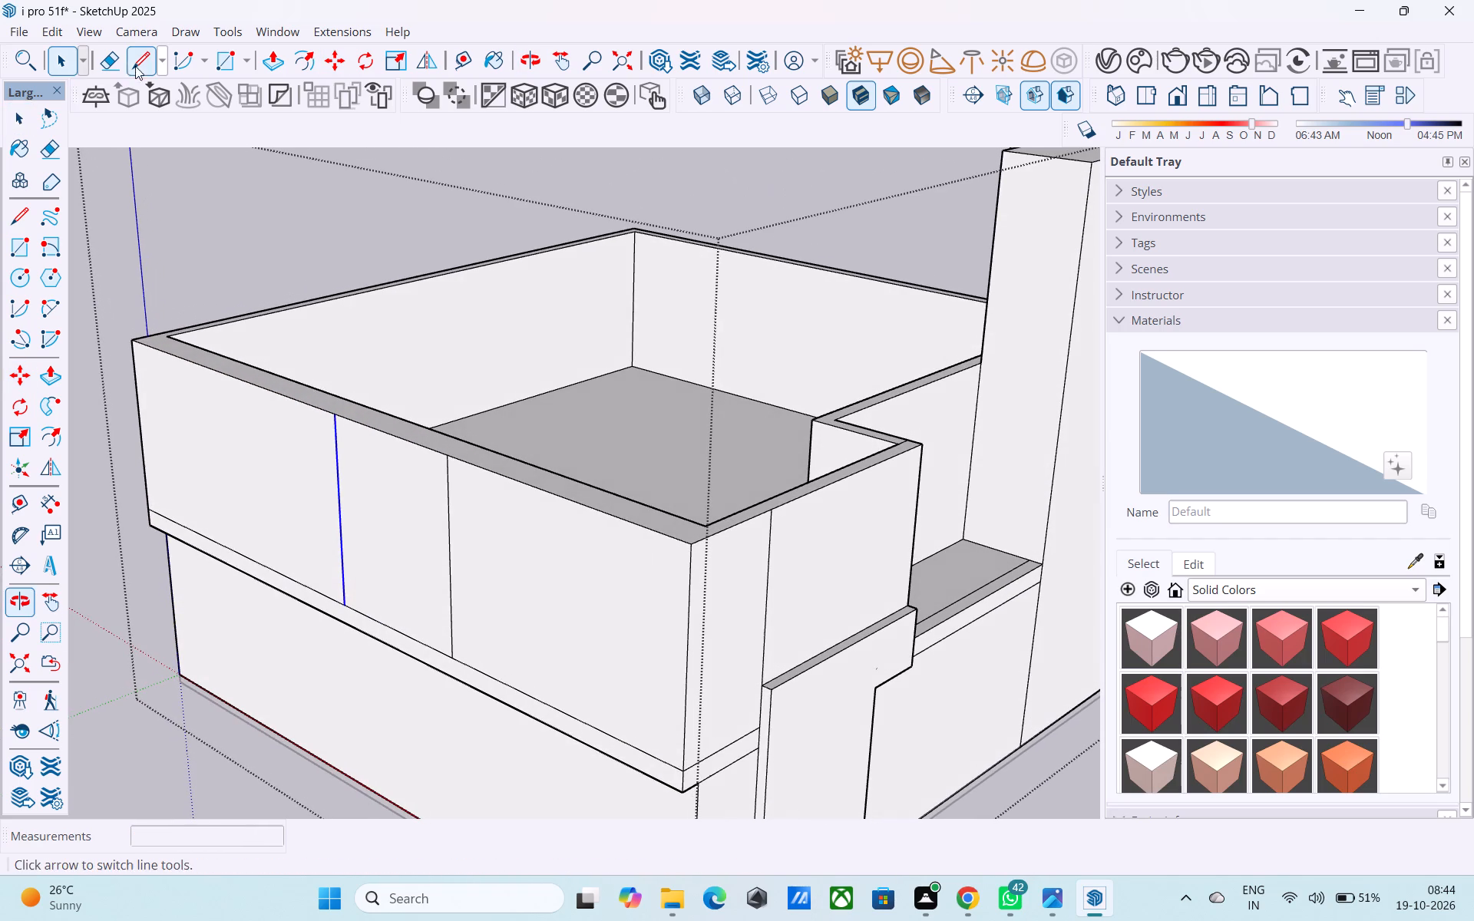
Draw two 1' 9" lines across the upper side wall's top face, from the tops of its two vertical dividing lines to the inner edge.
click(128, 64)
click(451, 457)
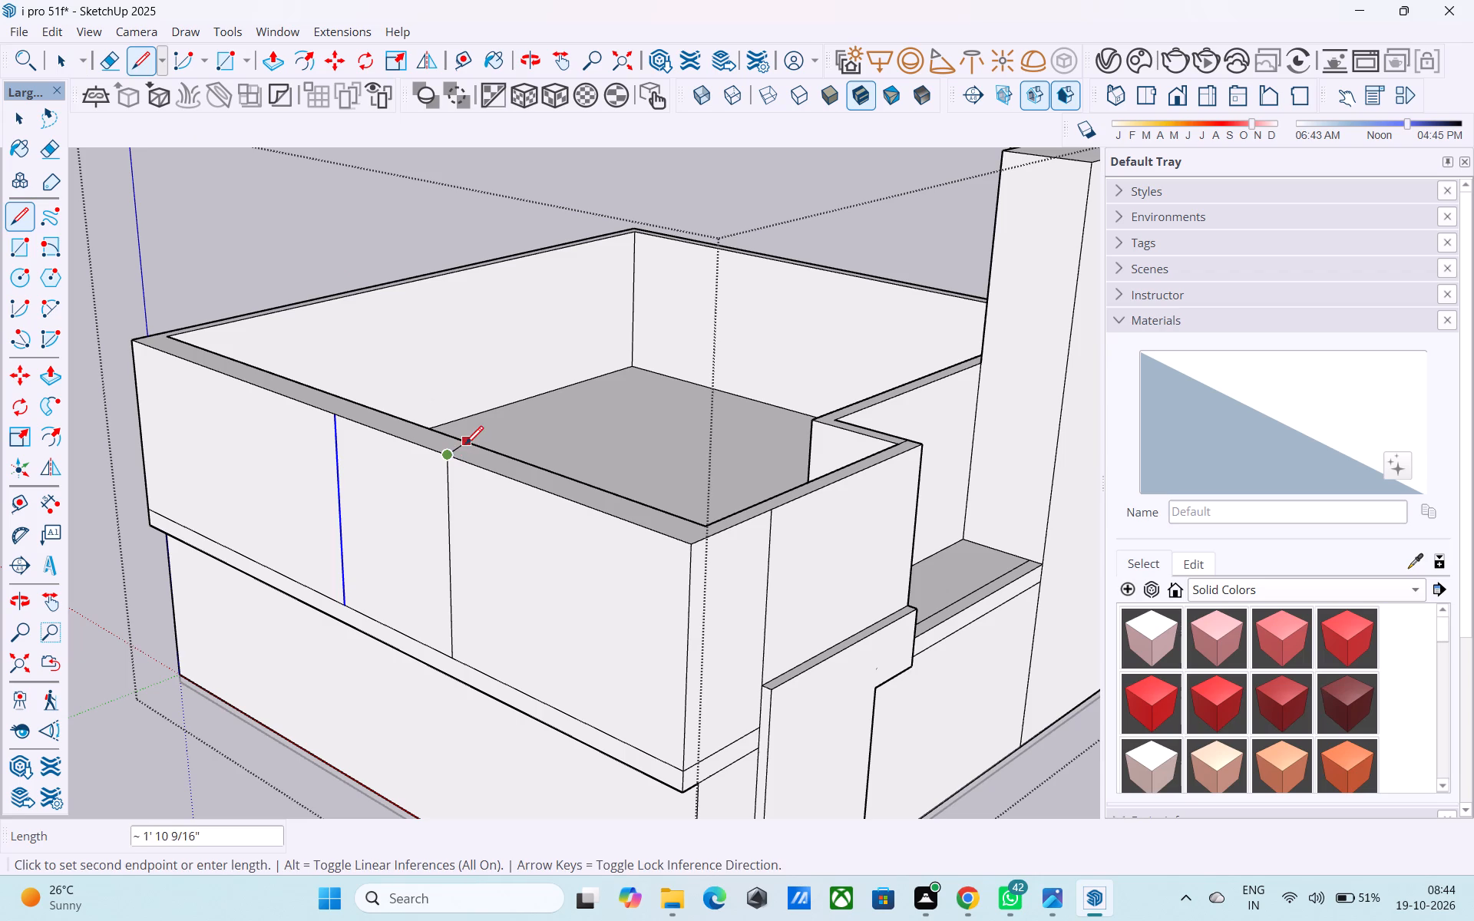
click(478, 442)
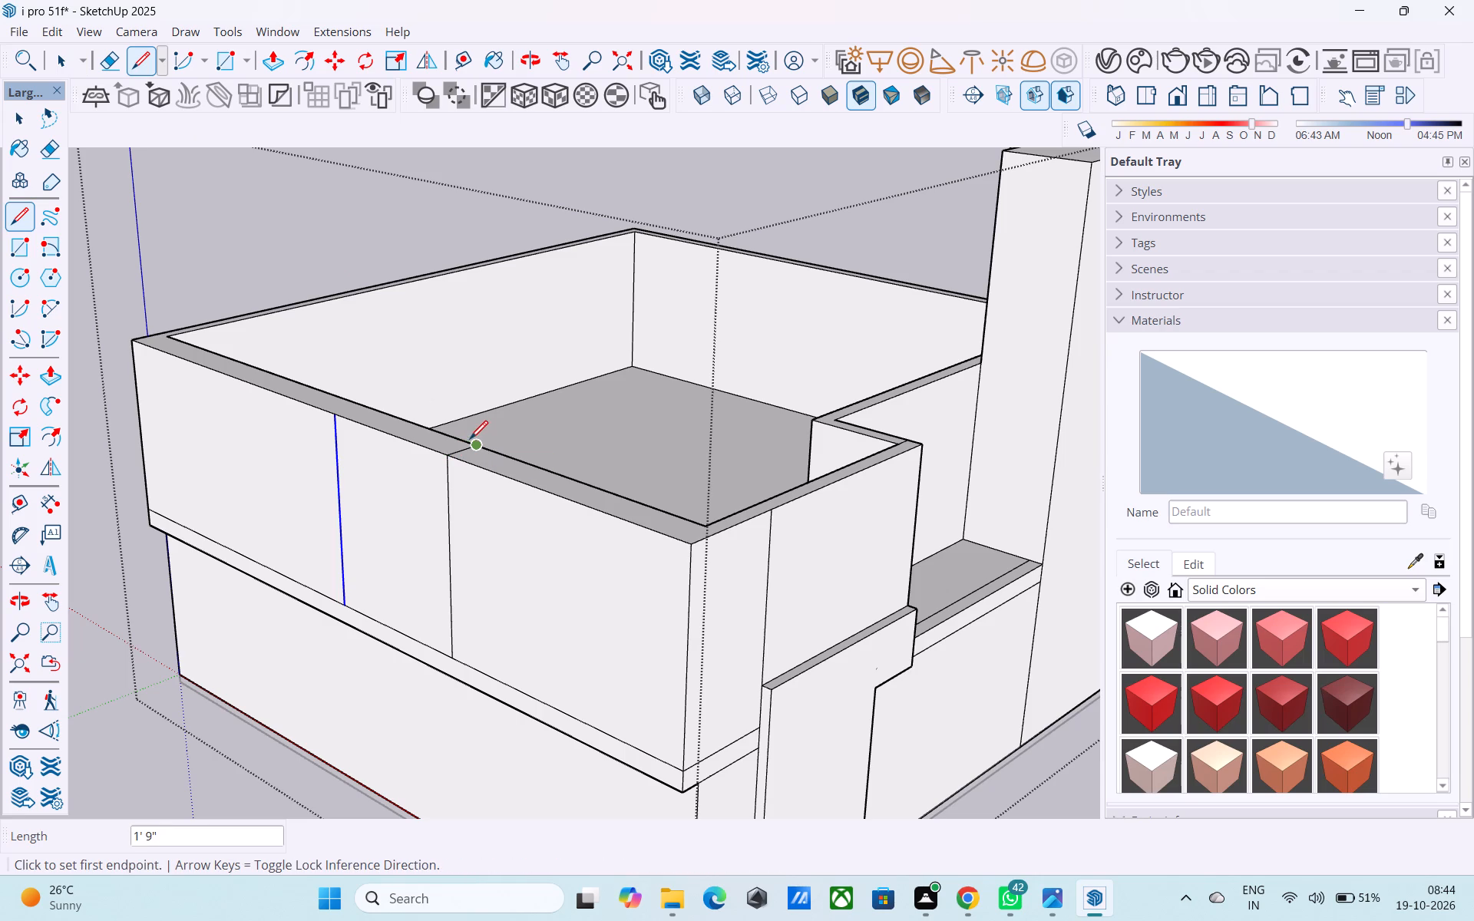
middle_drag(329, 407, 340, 489)
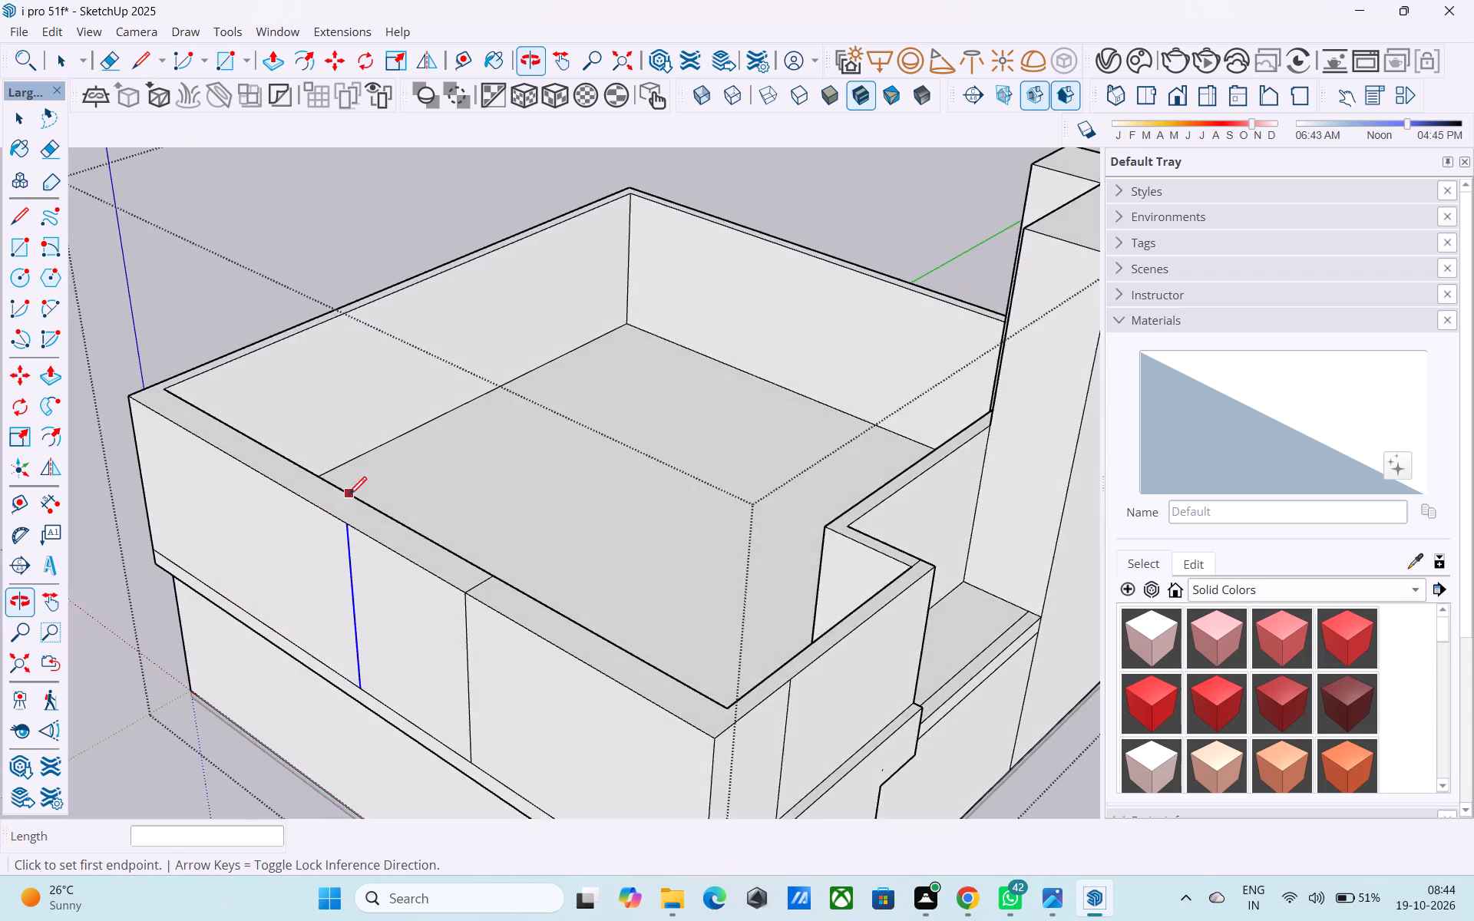
scroll(349, 497, up, 7)
click(342, 552)
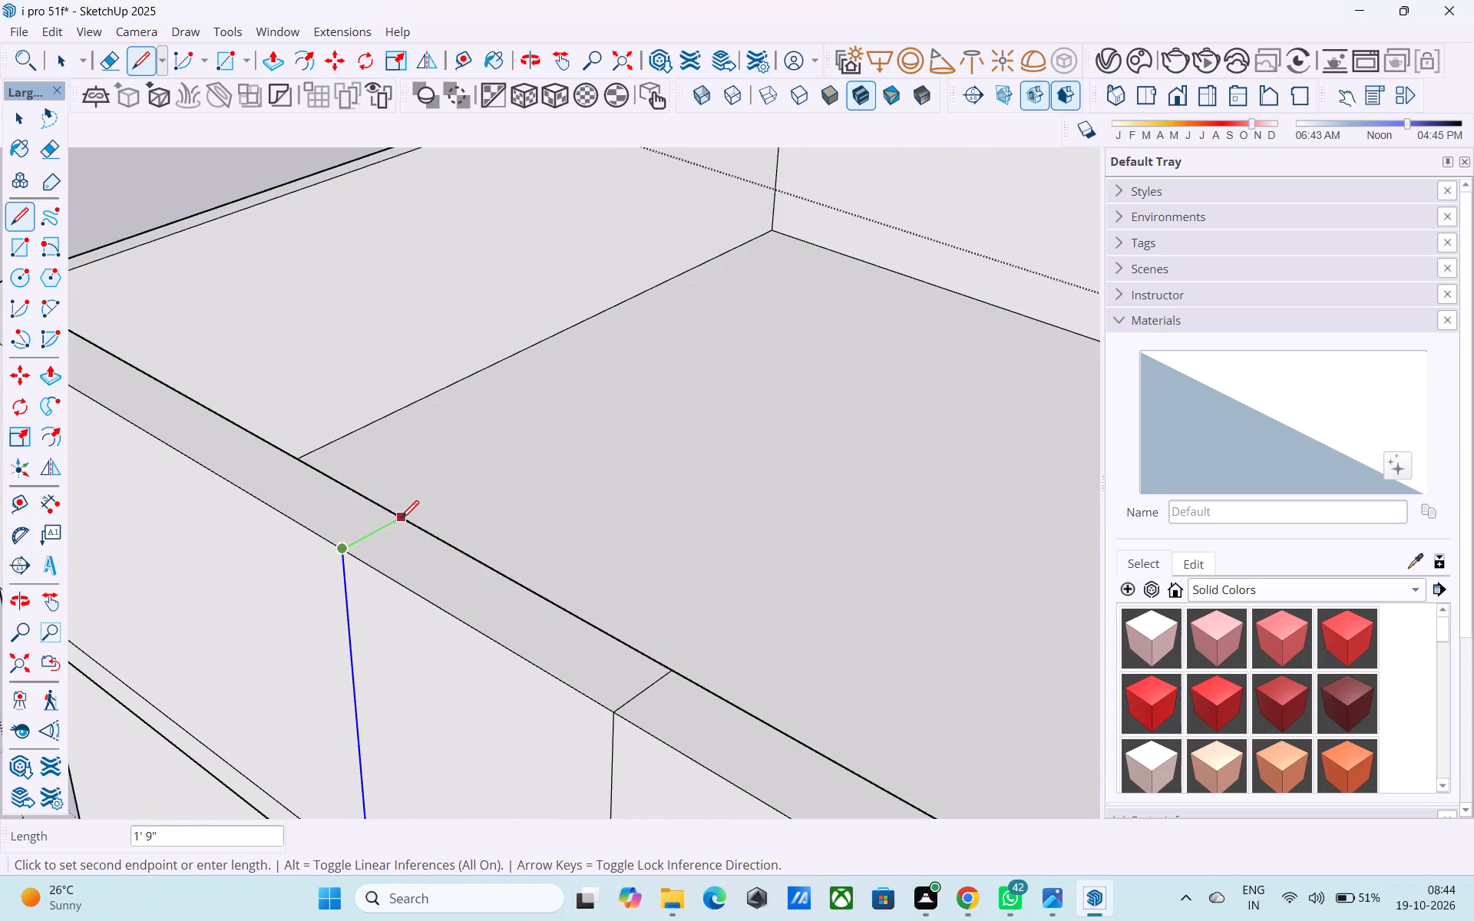
click(401, 520)
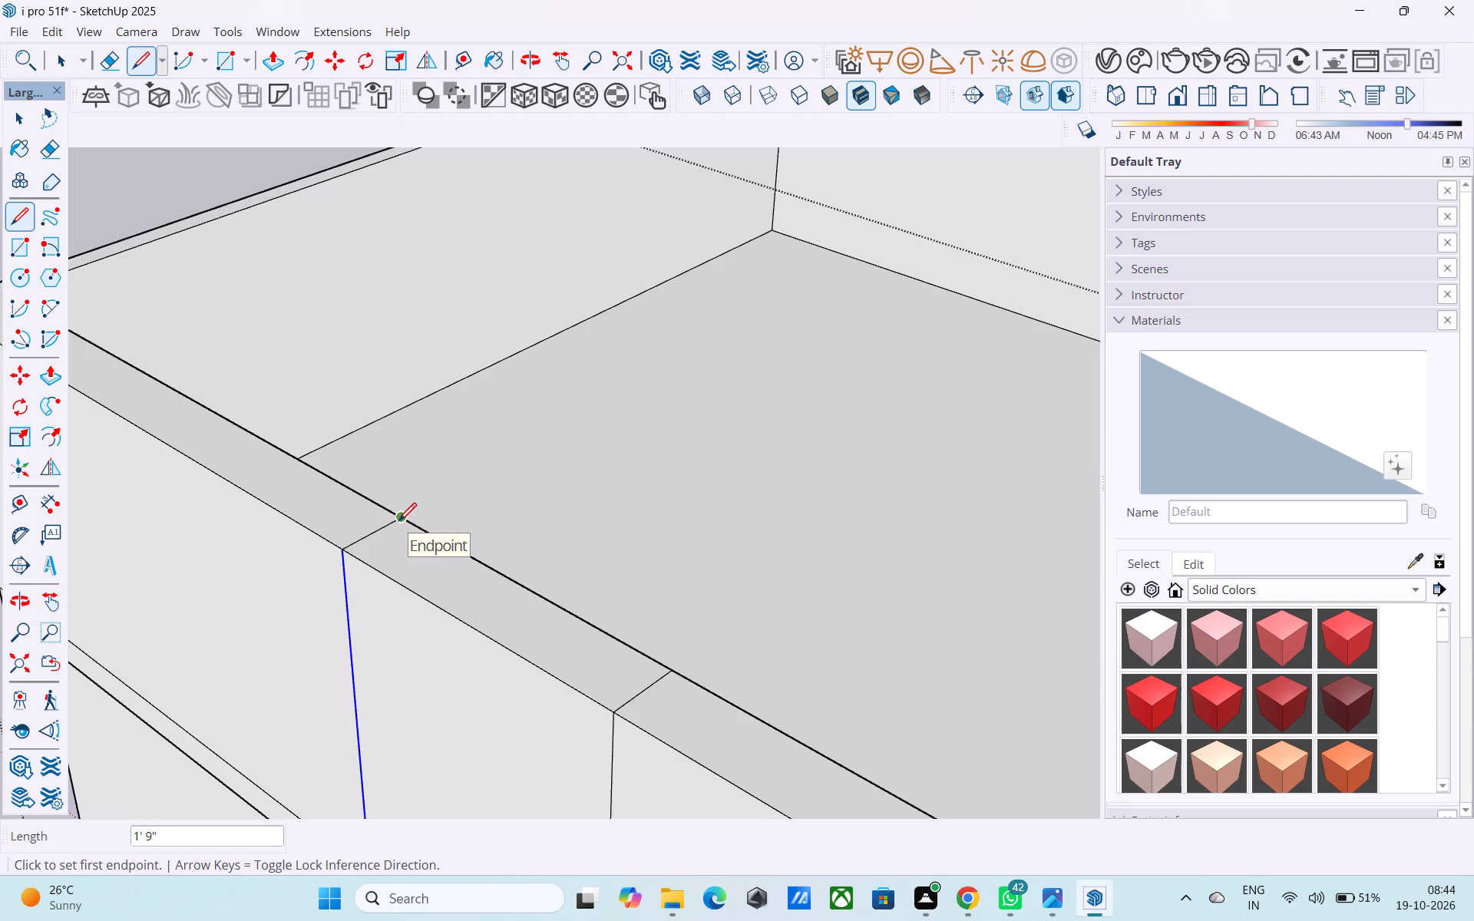
key(space)
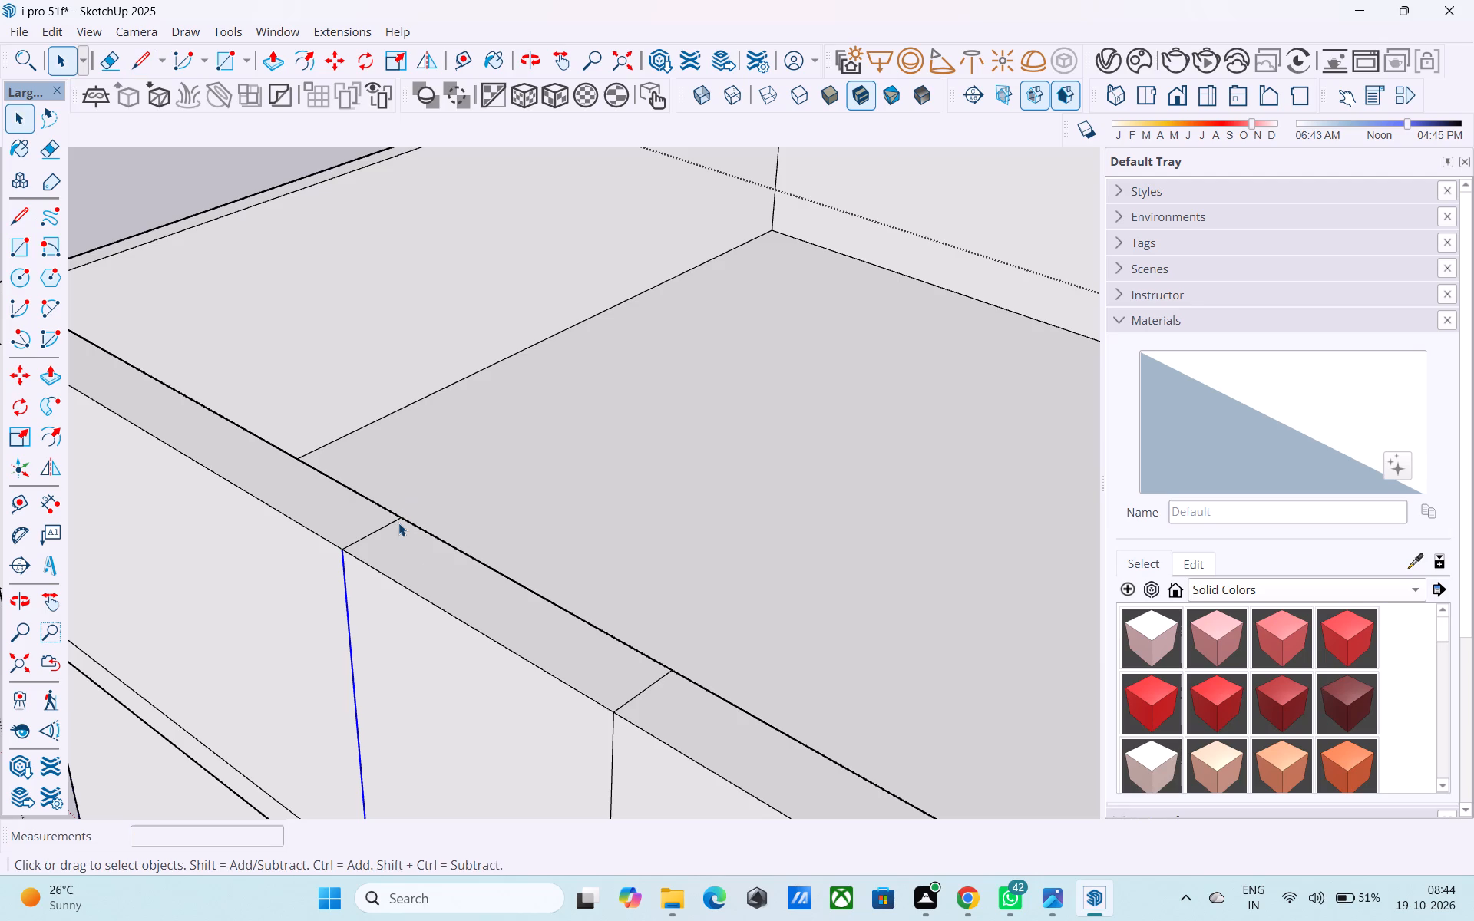
Push the top face between the two crossing lines down 10' to cut a full-height opening in the upper side wall.
click(428, 553)
scroll(428, 554, down, 3)
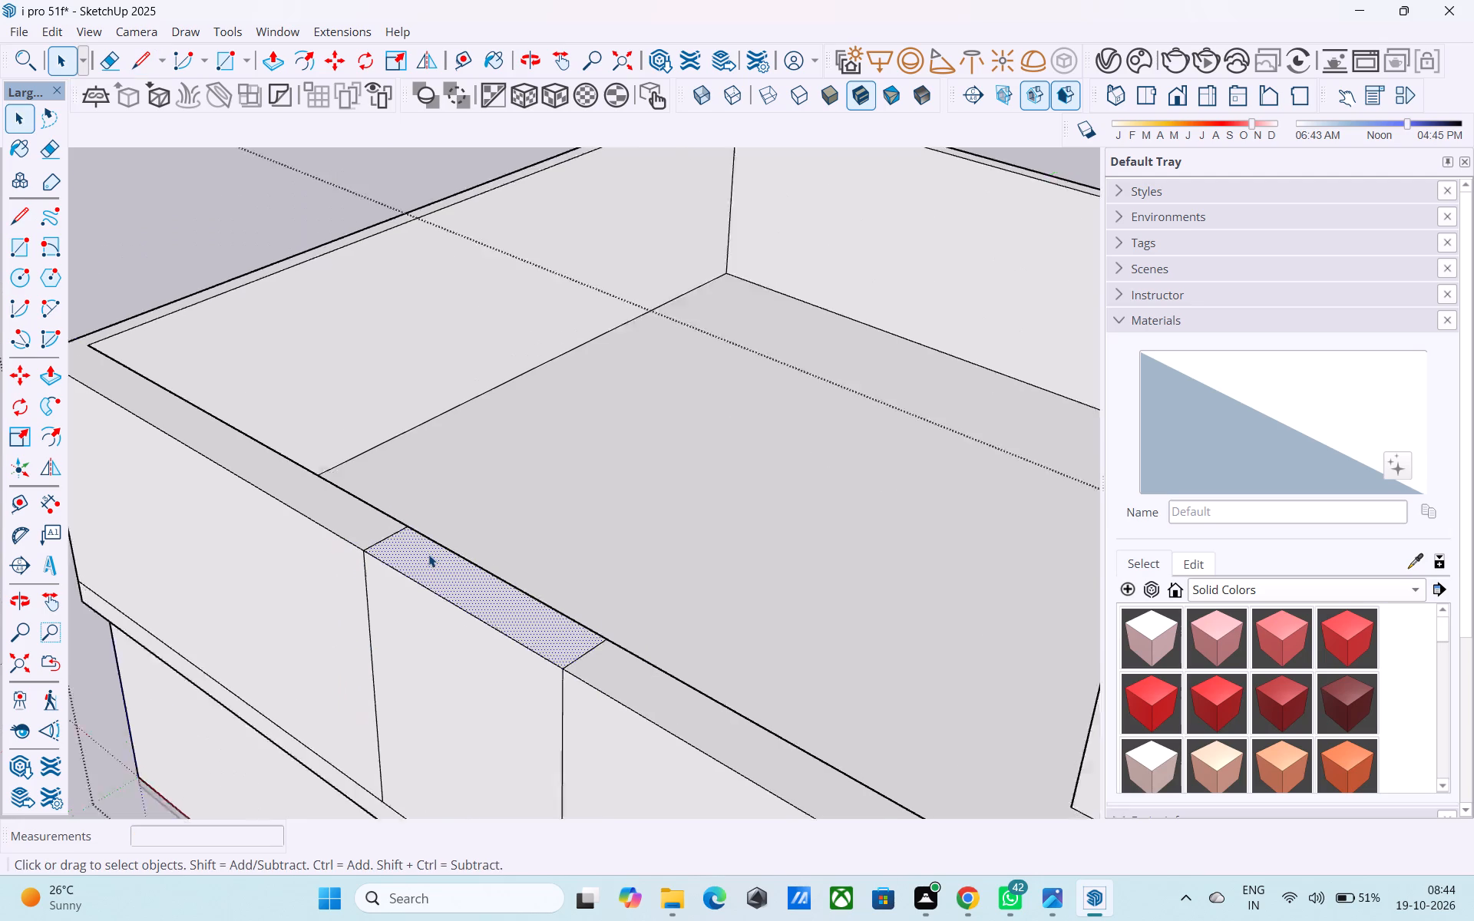
scroll(428, 554, down, 2)
click(278, 56)
scroll(417, 202, down, 3)
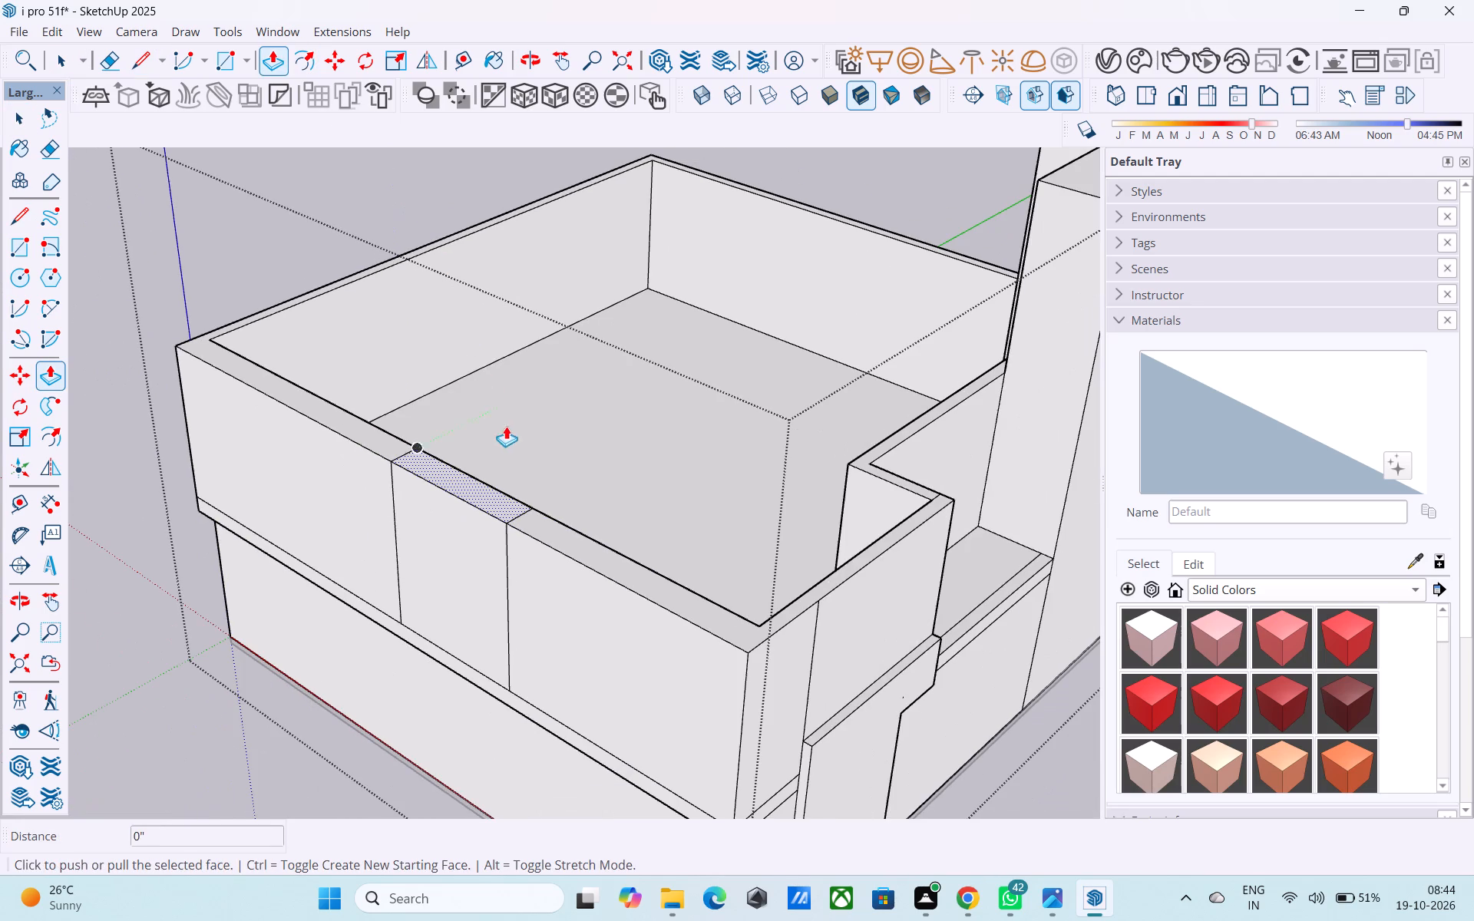
click(488, 464)
click(685, 394)
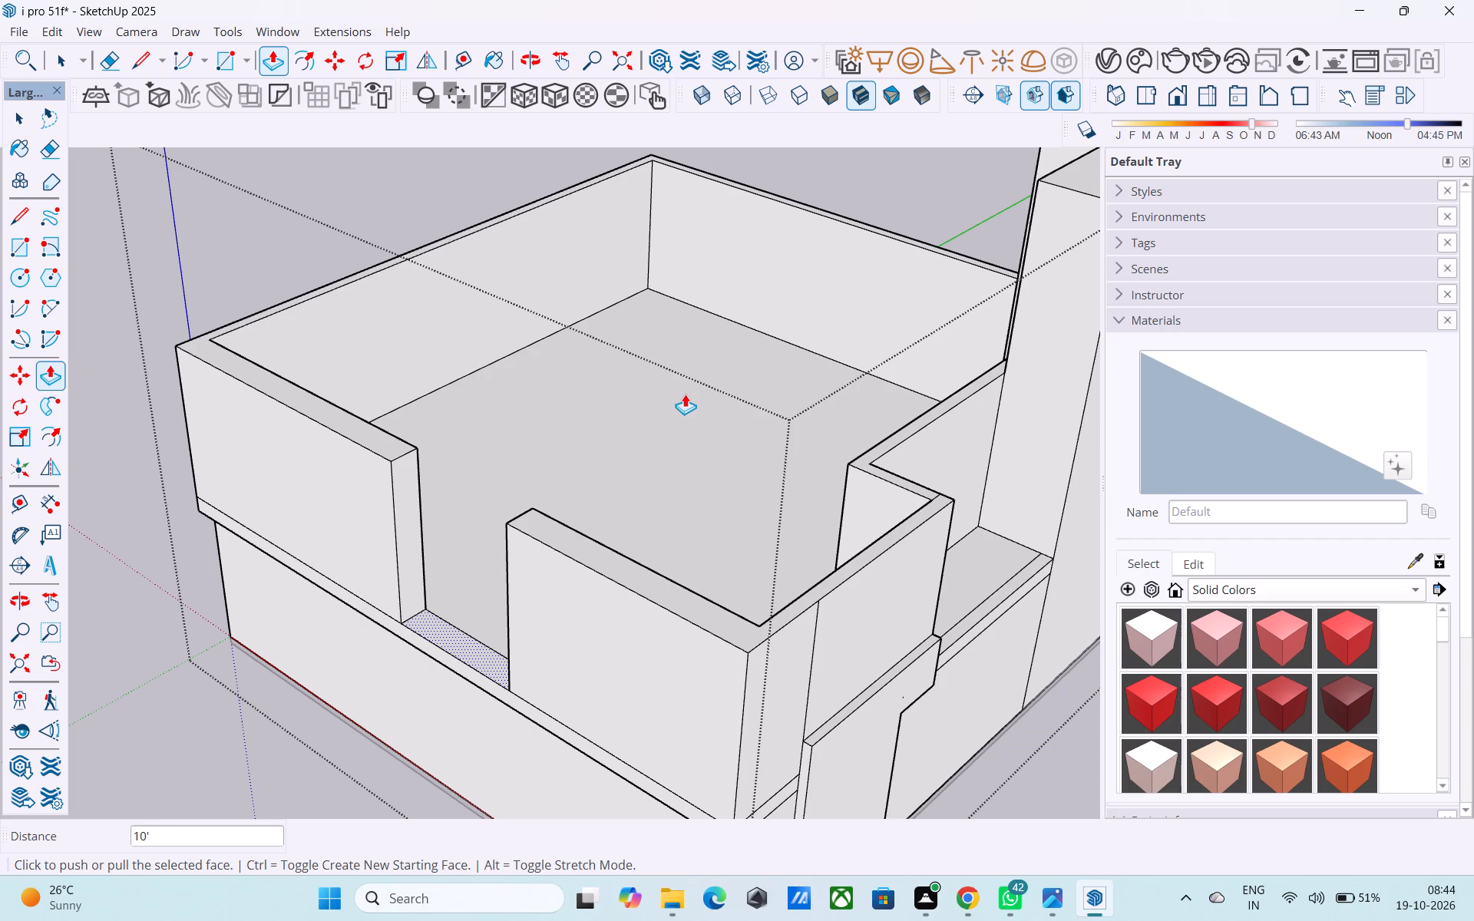
key(space)
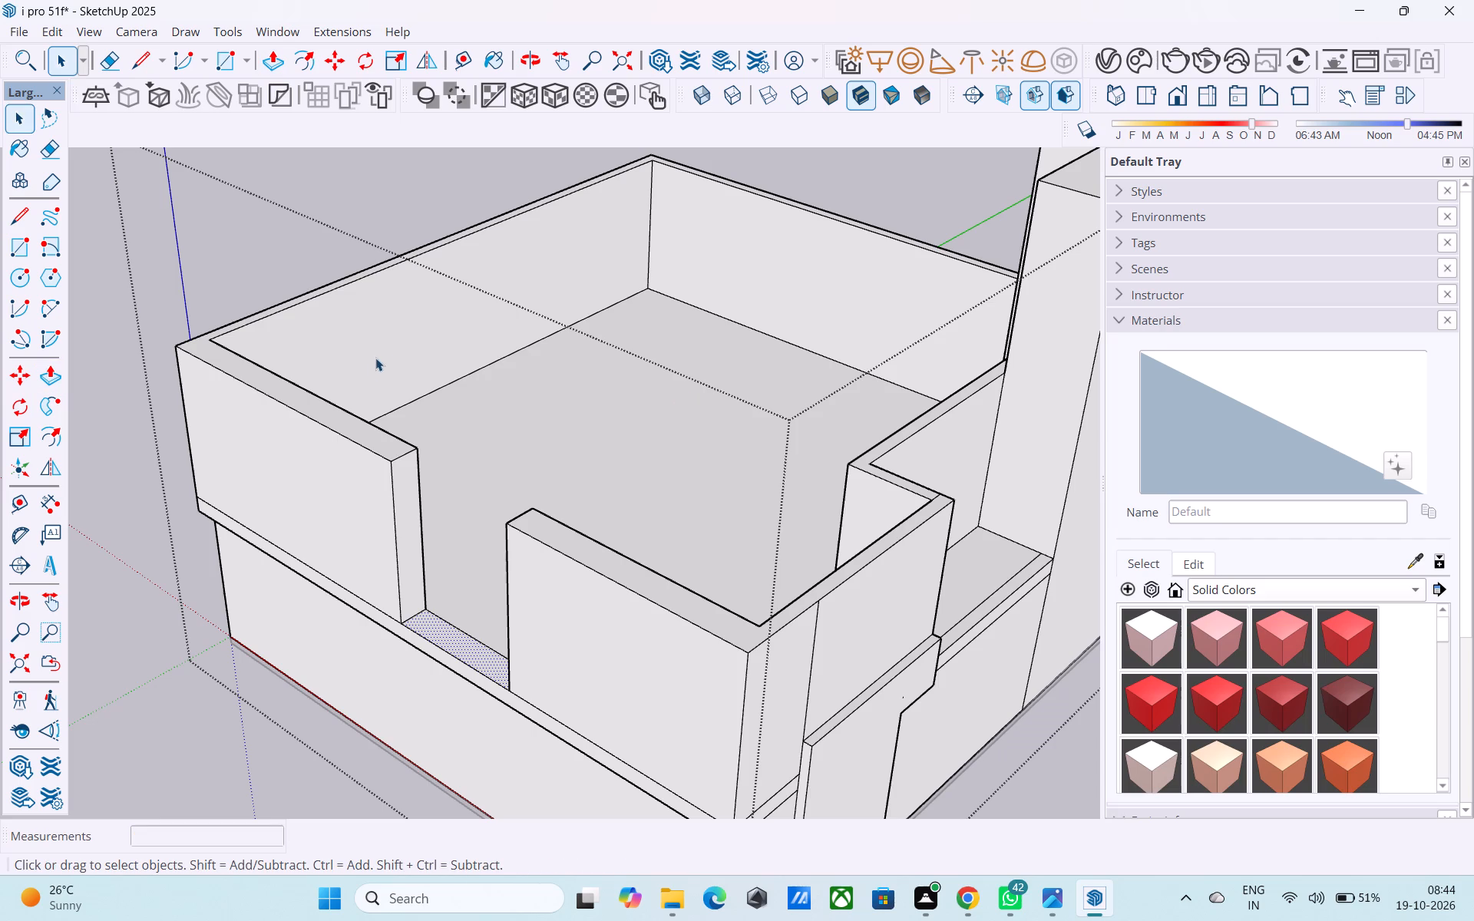
Erase the vertical line on the upper storey's front wall above the L-shaped front panel.
scroll(467, 340, down, 6)
middle_drag(504, 442, 353, 333)
scroll(598, 358, up, 4)
scroll(471, 419, up, 3)
middle_drag(470, 434, 483, 398)
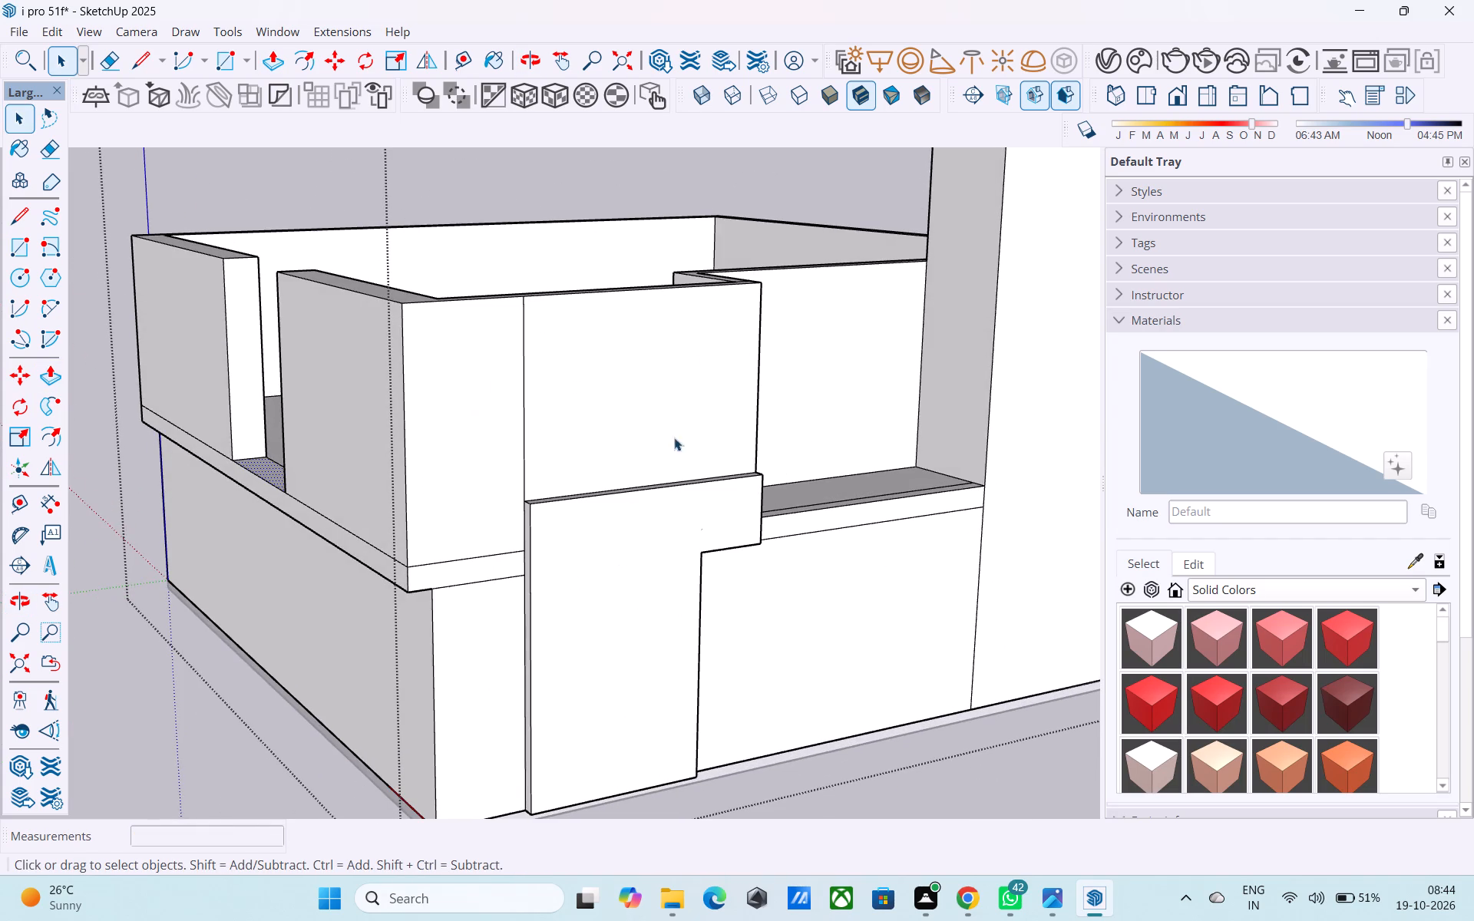
scroll(491, 446, down, 7)
middle_drag(577, 460, 585, 445)
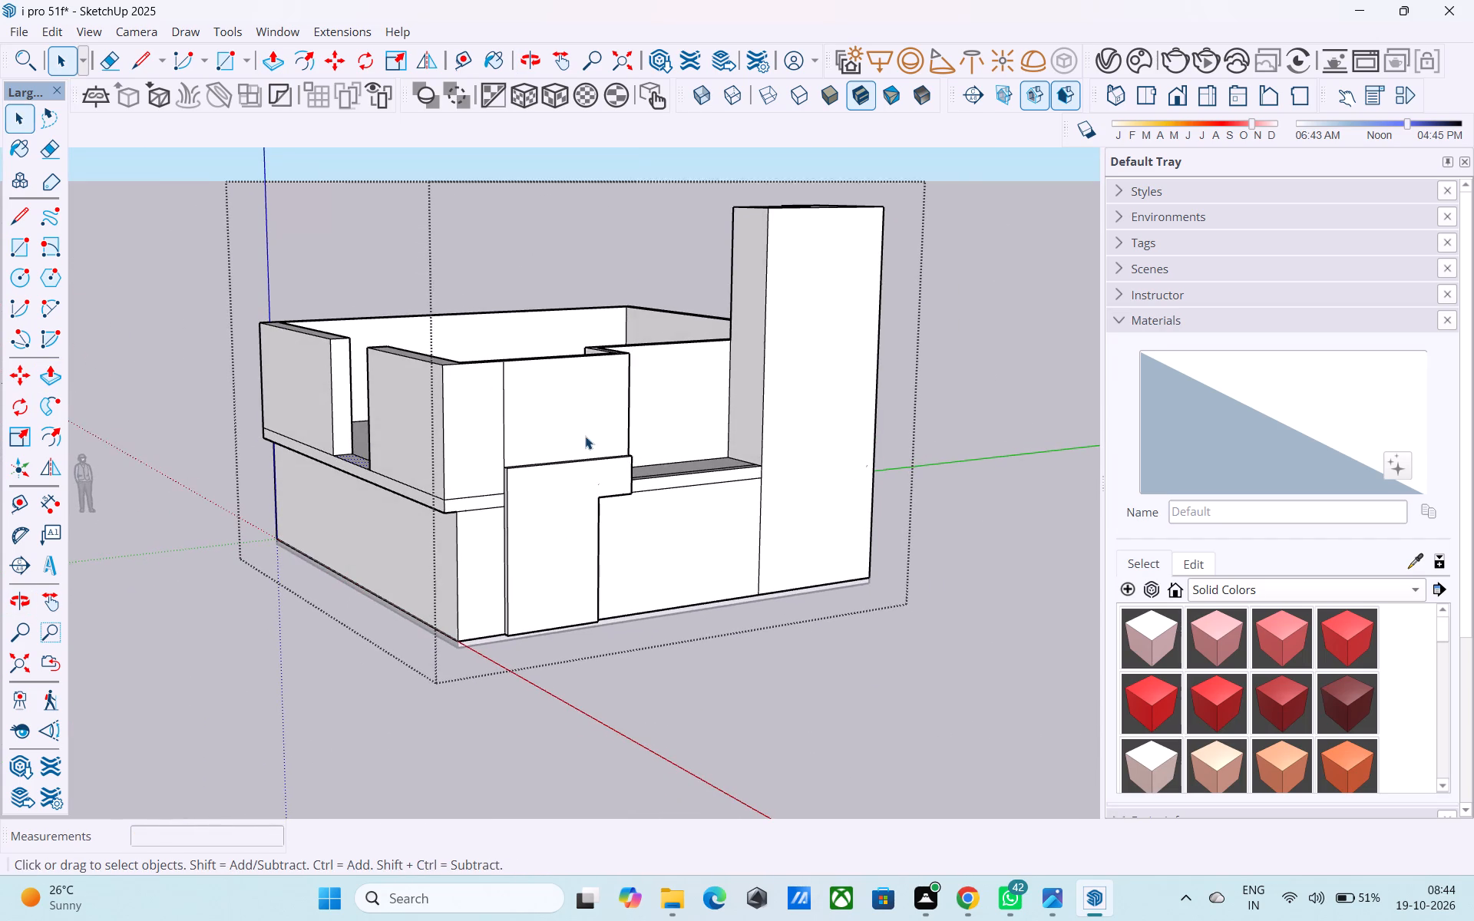
scroll(583, 446, up, 2)
middle_drag(669, 467, 726, 541)
scroll(620, 525, up, 3)
key(e)
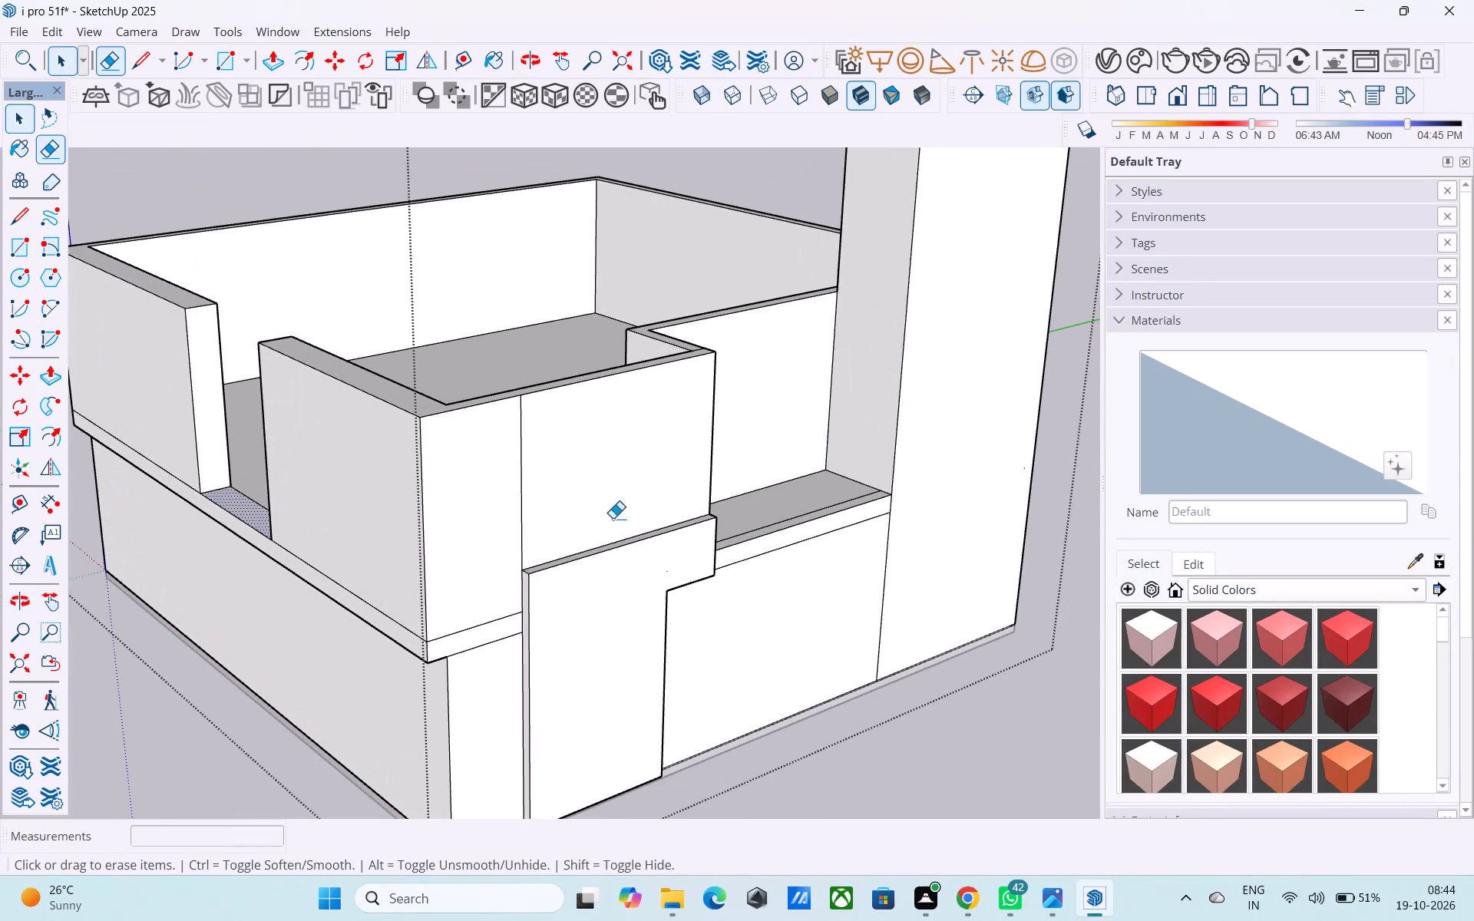
drag(575, 496, 518, 484)
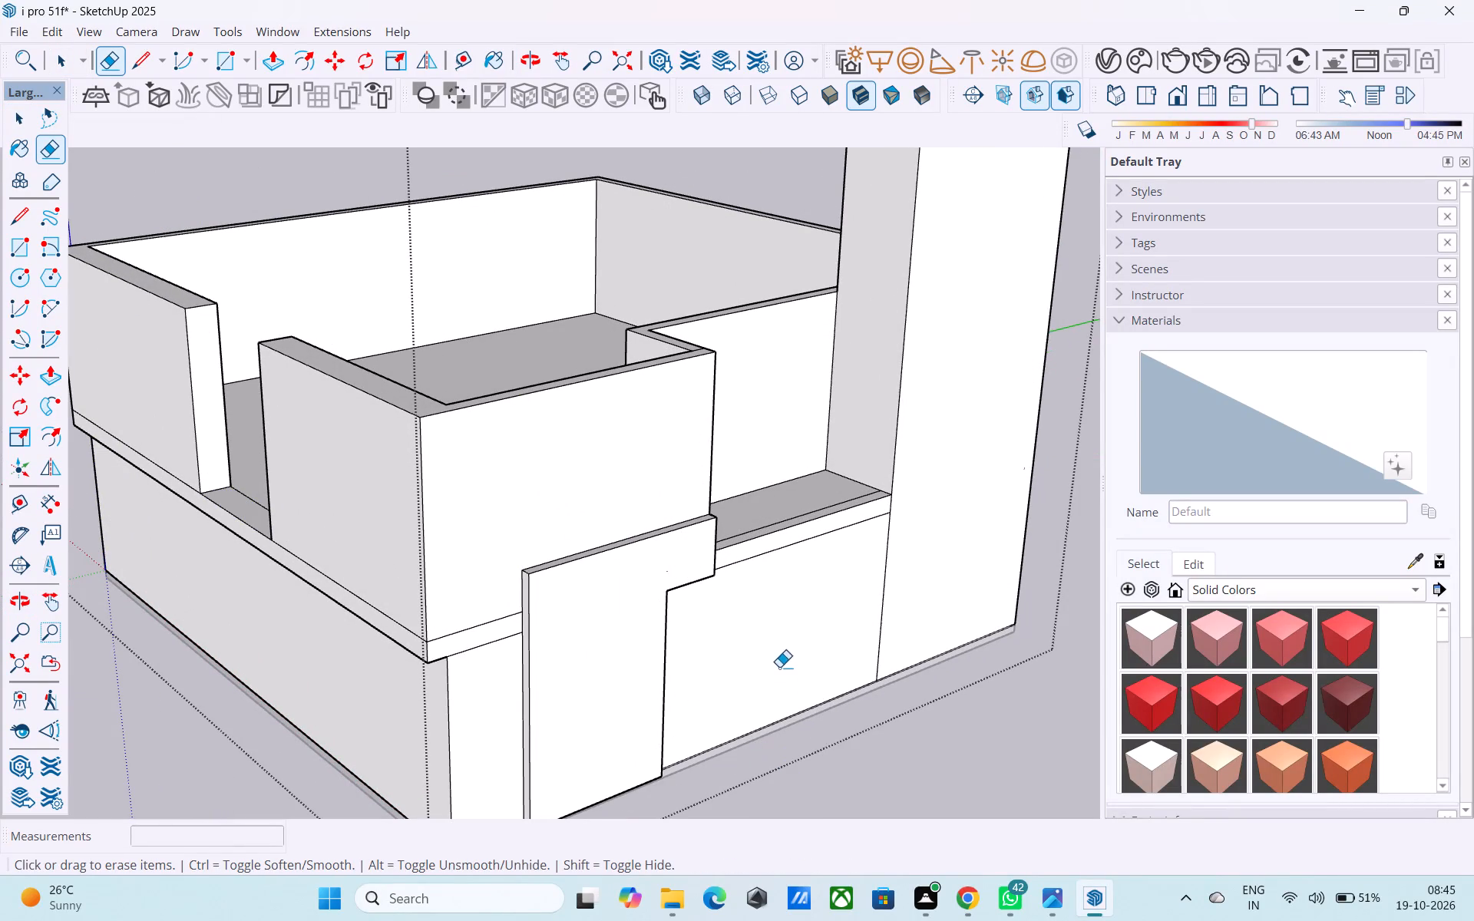
key(space)
Examine the building's front, corner tower and the new side wall opening from several angles.
scroll(777, 641, down, 5)
middle_drag(776, 645, 735, 637)
middle_click(849, 623)
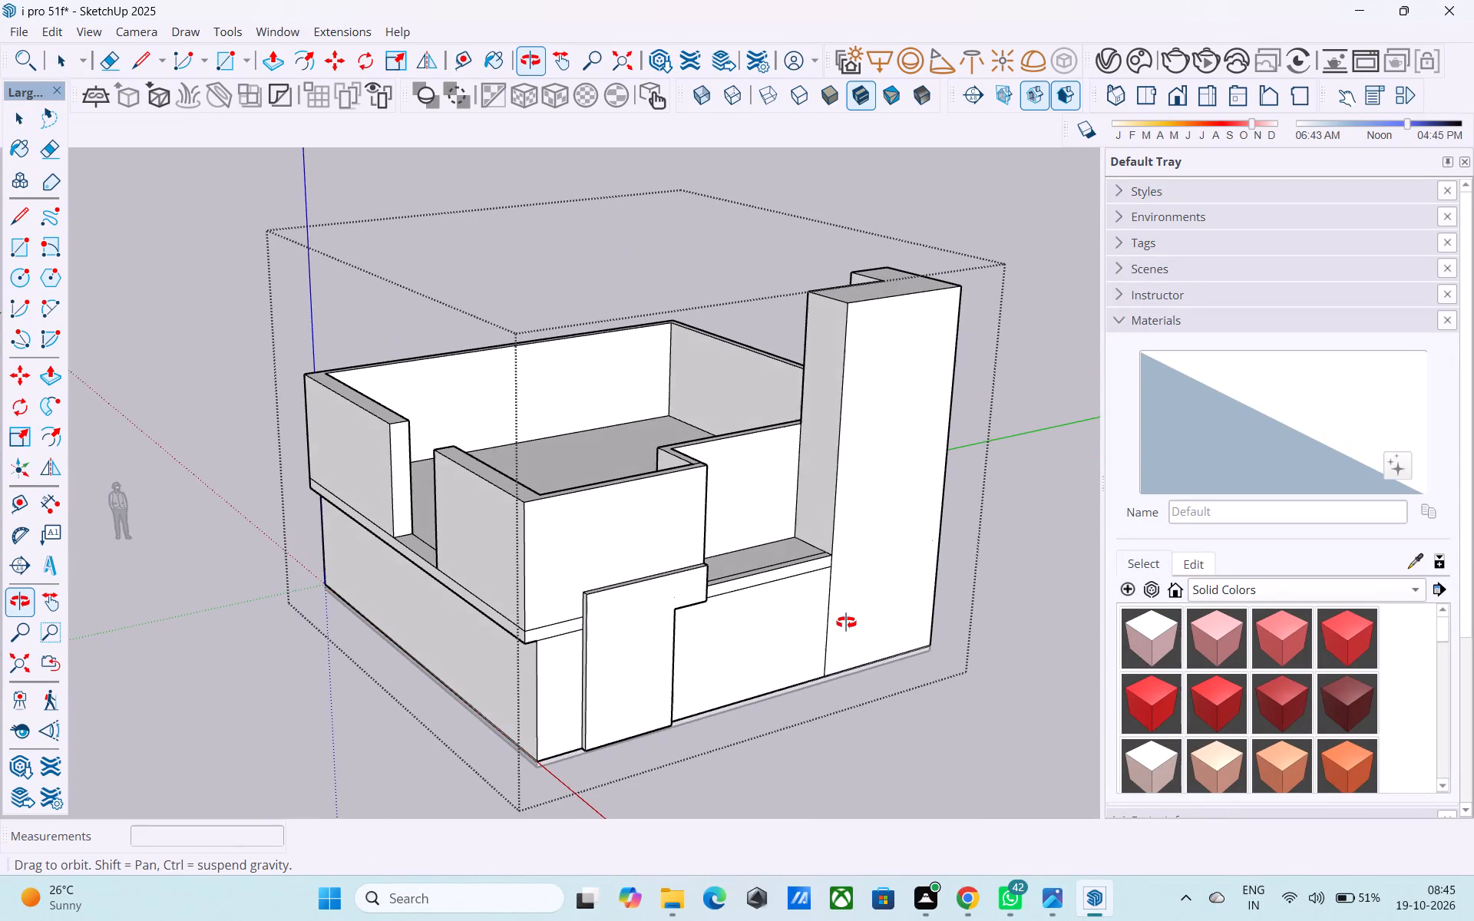
scroll(841, 627, up, 3)
scroll(841, 627, down, 4)
middle_drag(841, 627, 804, 640)
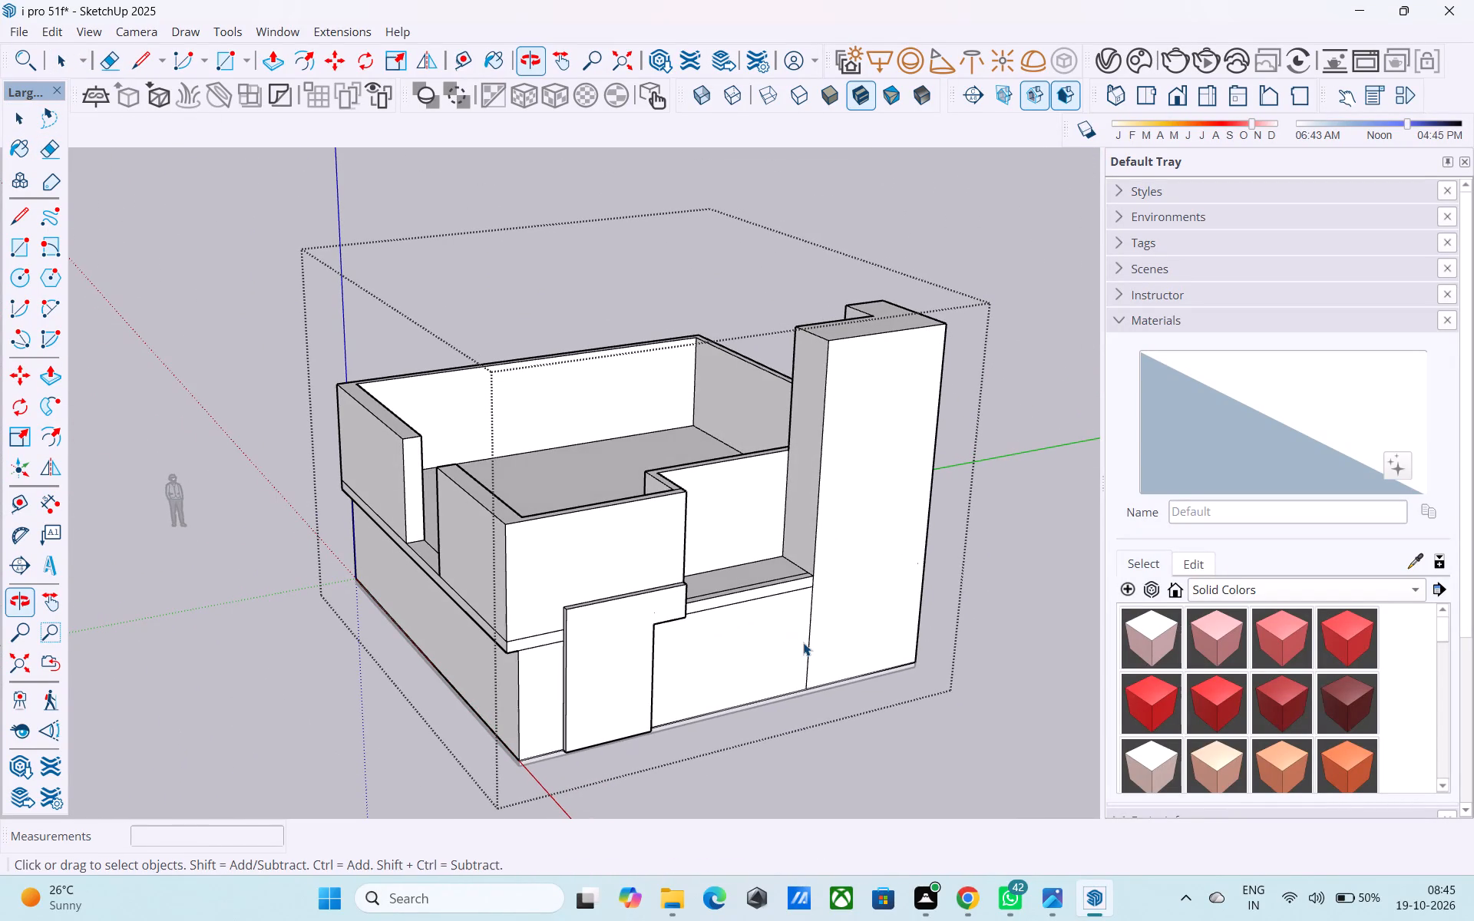
middle_drag(765, 665, 798, 770)
middle_drag(652, 576, 918, 552)
scroll(921, 535, up, 2)
middle_drag(920, 507, 762, 561)
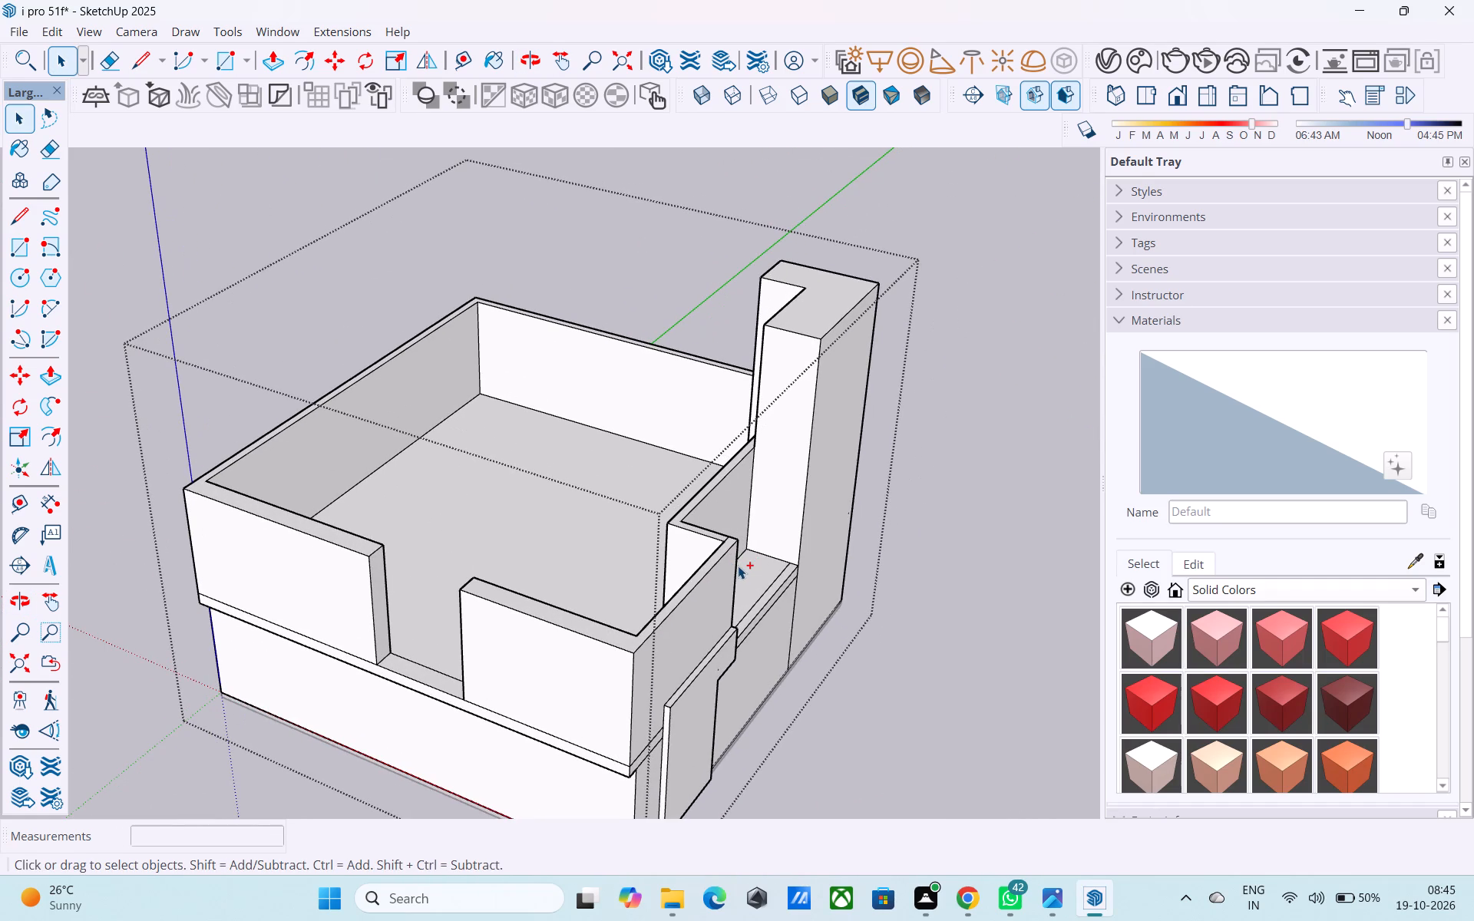
Save the model.
key(ctrl+s)
key(space)
key(space)
Examine the whole building from all sides, including the rear walls, underside, corner tower, side wall opening and front panel.
scroll(768, 629, down, 3)
middle_drag(798, 645, 768, 585)
scroll(778, 546, up, 2)
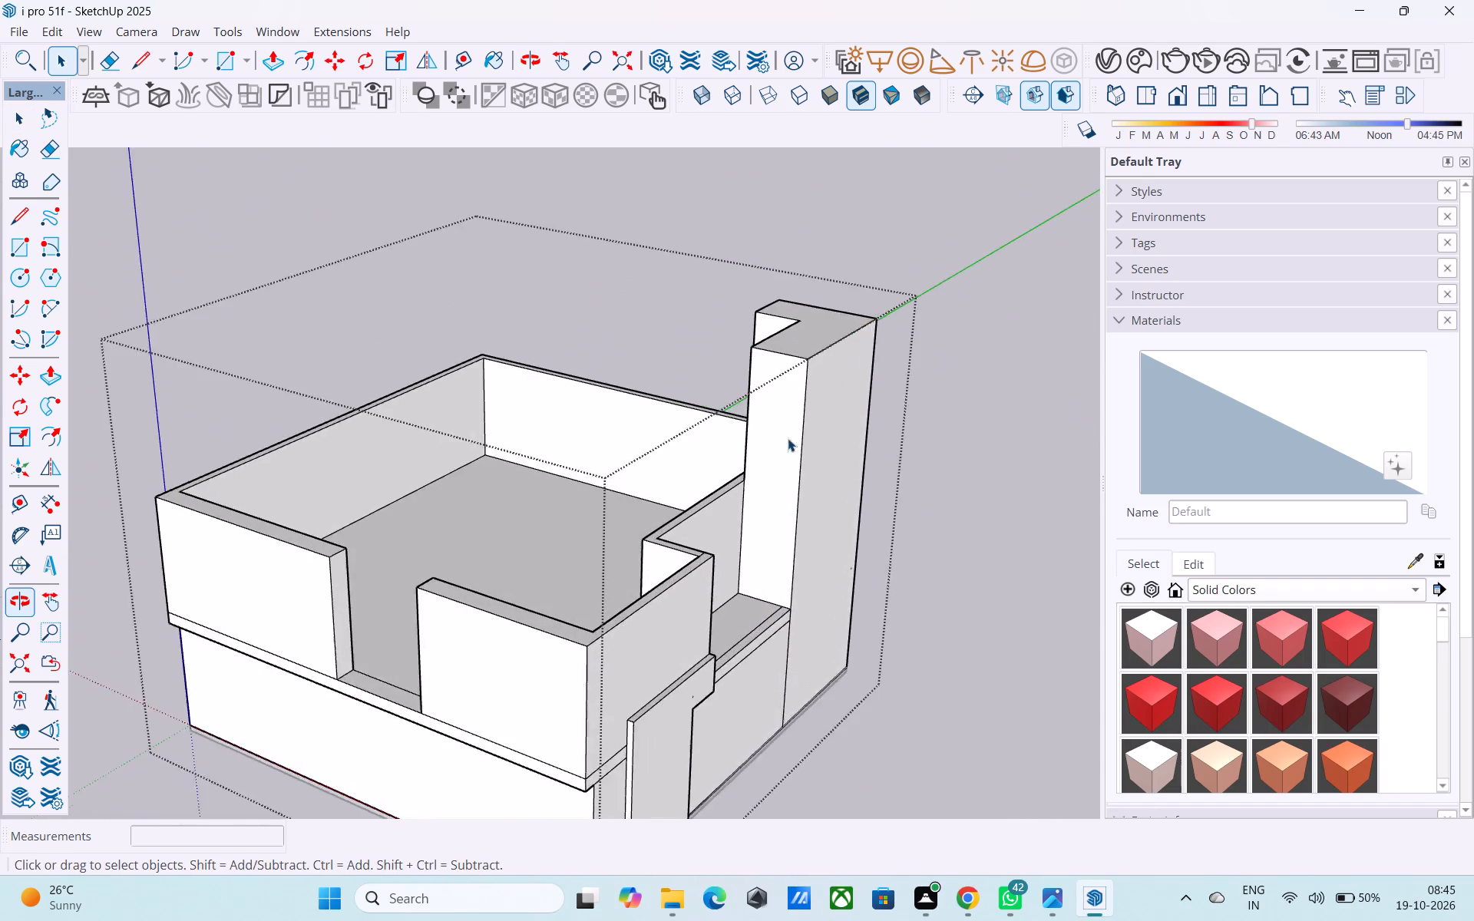
scroll(788, 438, up, 3)
middle_drag(715, 448, 1014, 492)
scroll(279, 330, down, 5)
middle_drag(279, 330, 983, 388)
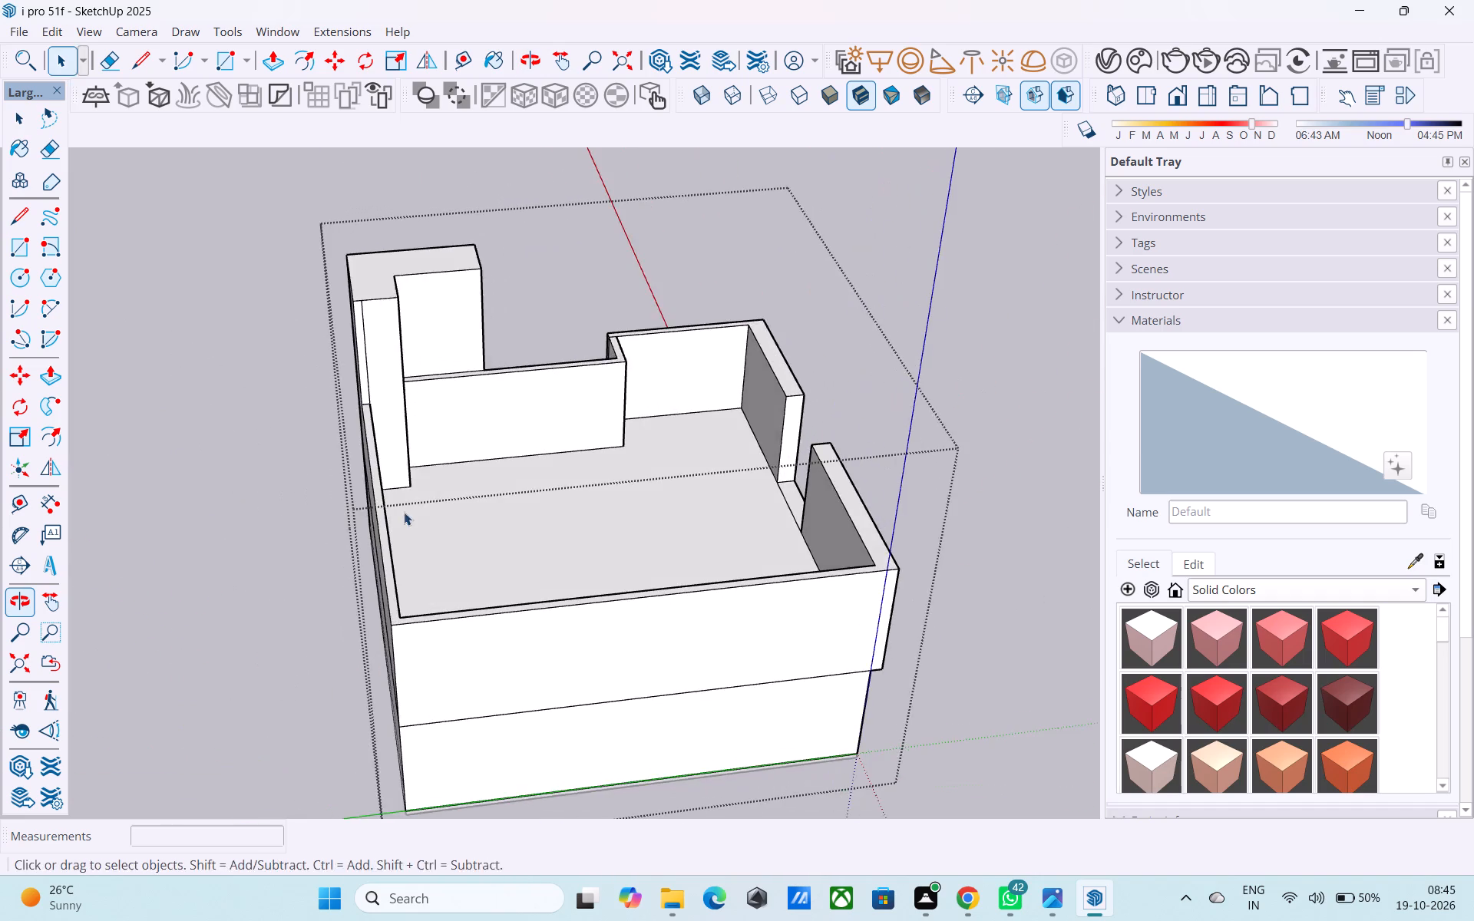
middle_drag(404, 512, 981, 394)
middle_drag(431, 408, 977, 398)
middle_drag(431, 440, 740, 438)
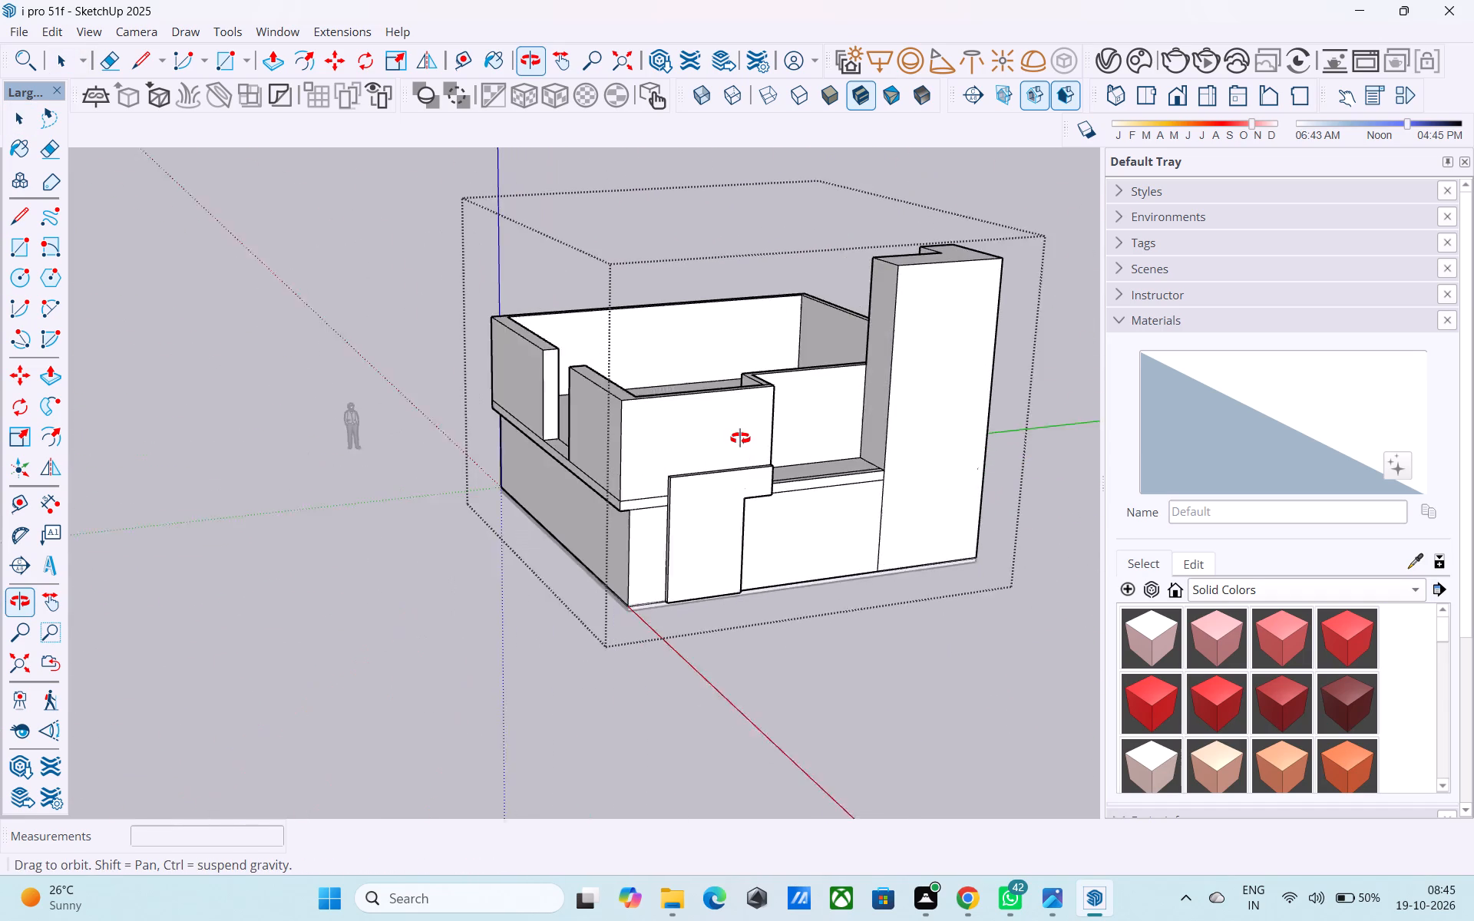
middle_drag(740, 438, 757, 437)
scroll(799, 422, up, 3)
middle_drag(717, 447, 722, 407)
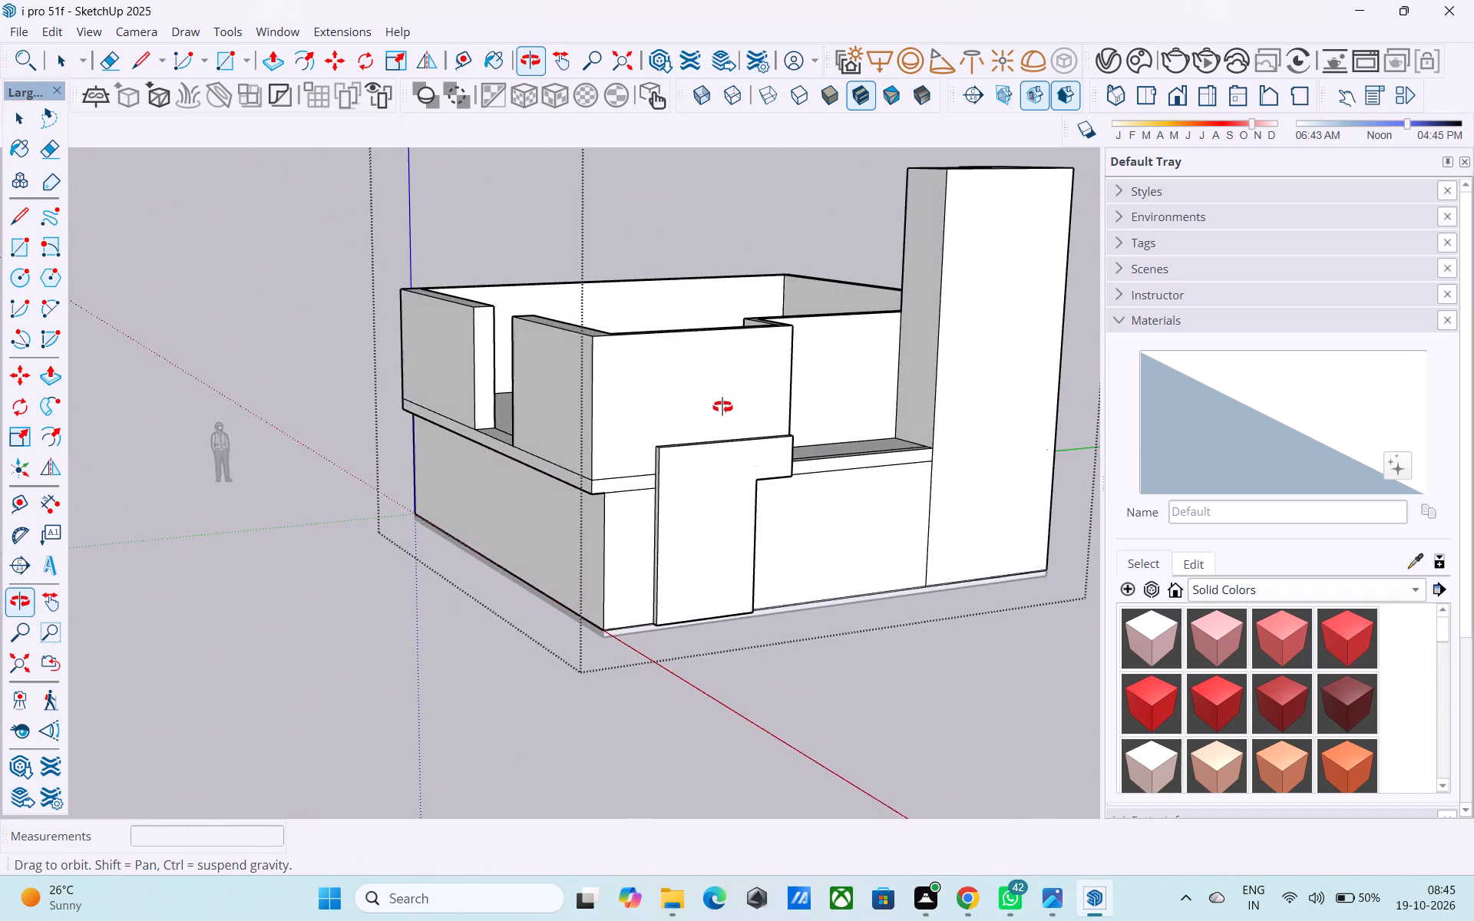
middle_drag(722, 407, 831, 409)
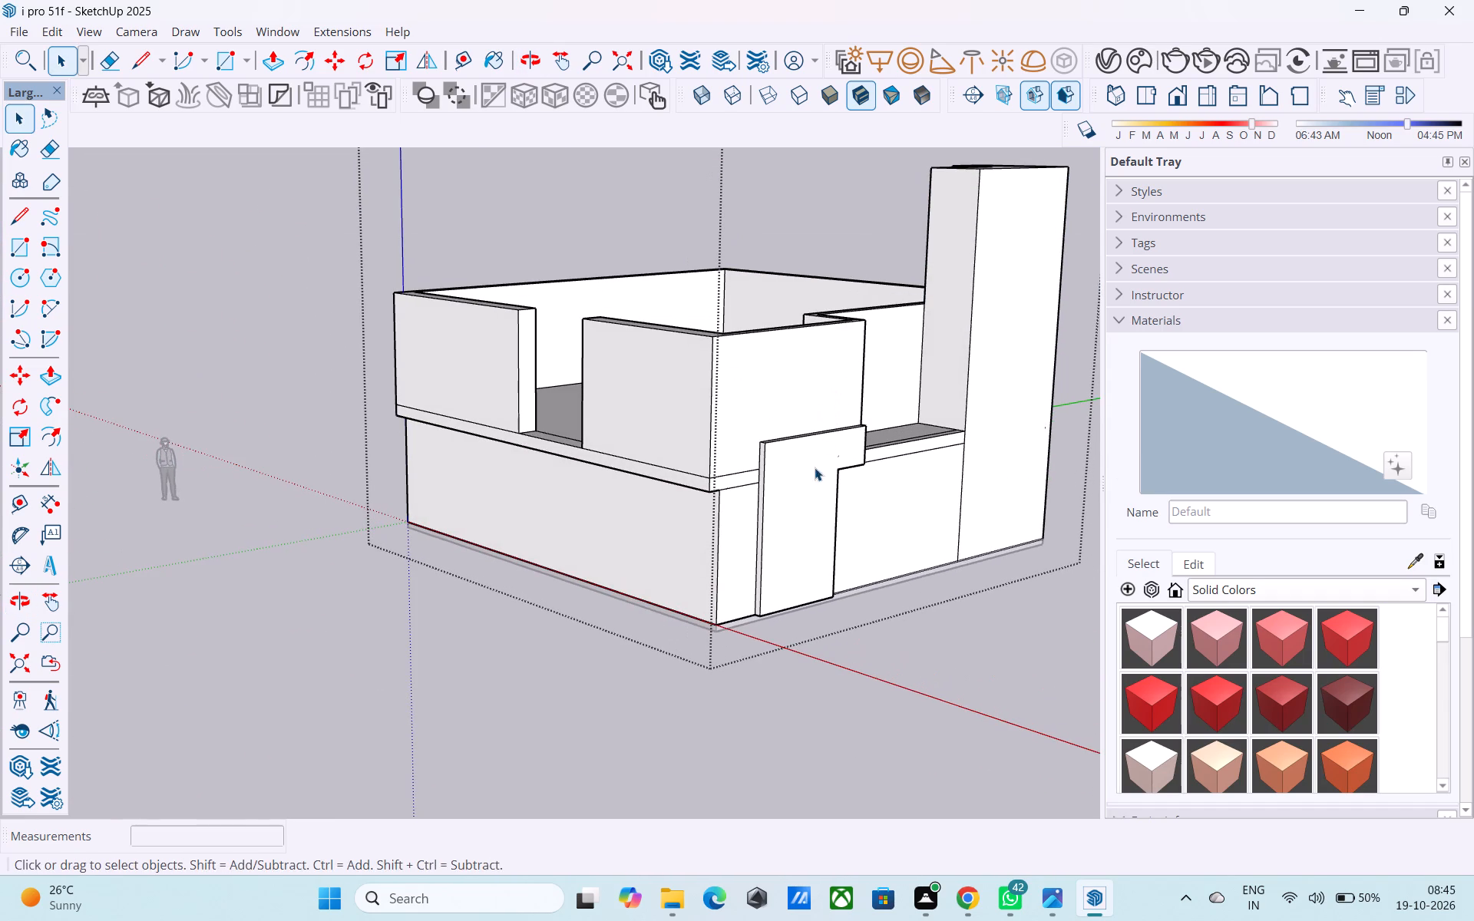
middle_drag(800, 489, 654, 311)
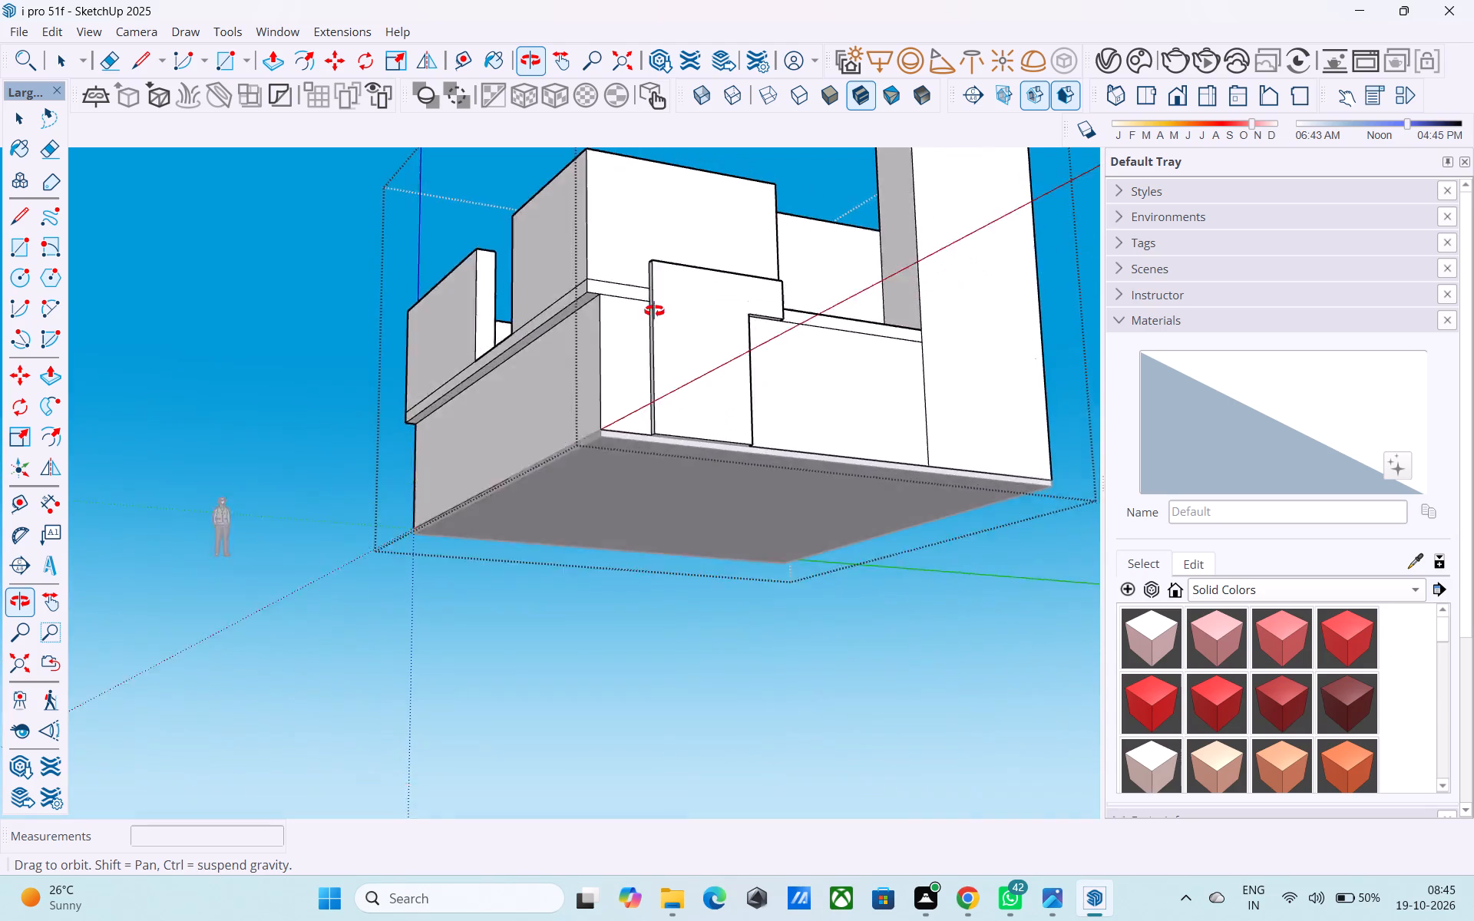
middle_drag(654, 311, 575, 325)
scroll(570, 329, up, 7)
middle_drag(567, 329, 722, 295)
scroll(473, 490, down, 4)
middle_drag(653, 332, 667, 491)
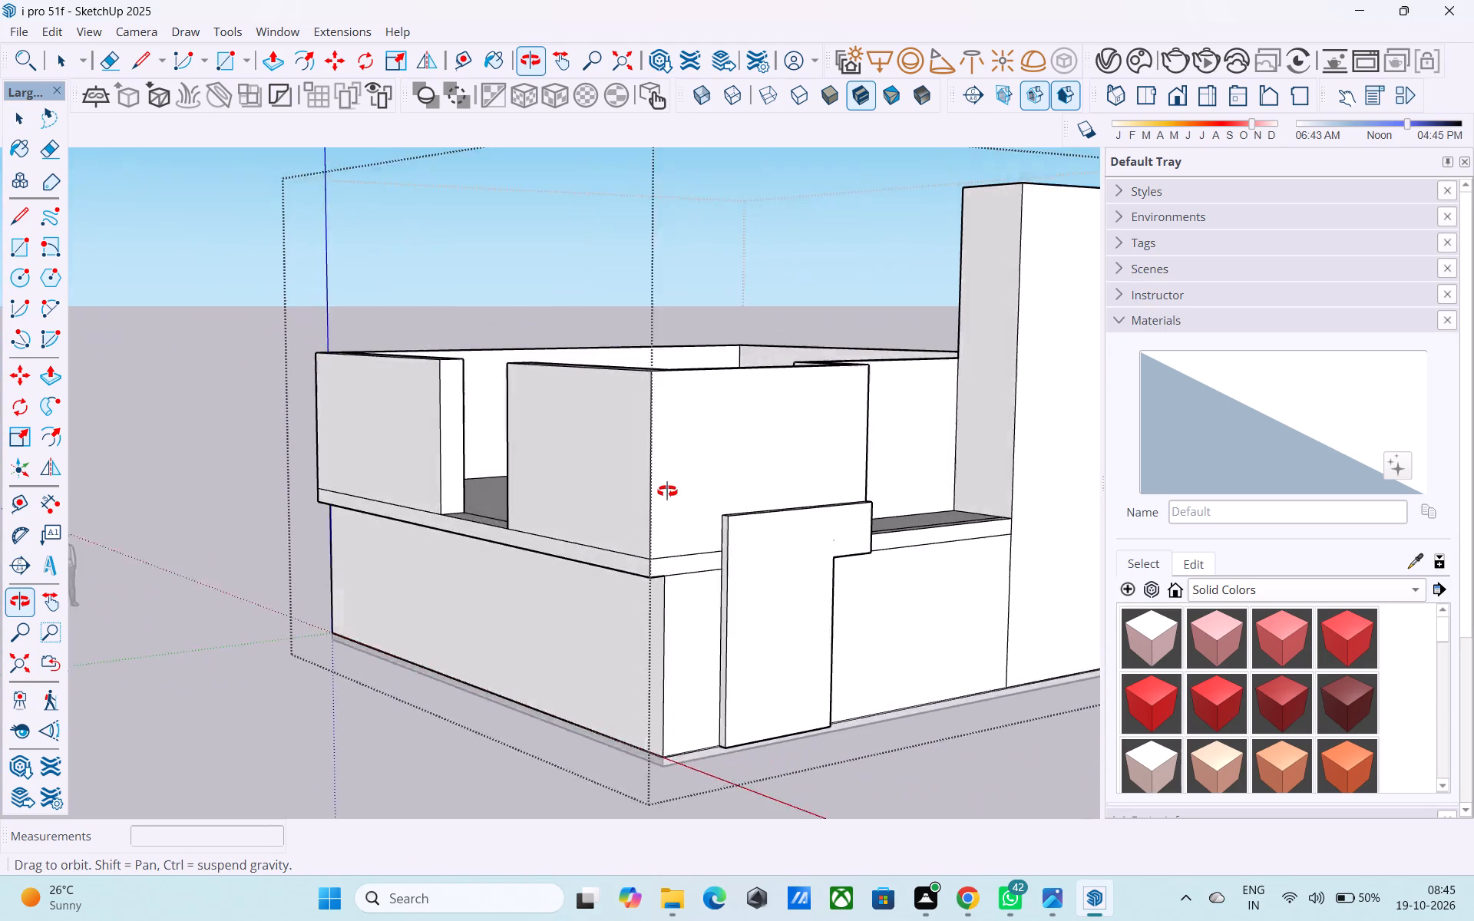
middle_drag(667, 491, 614, 497)
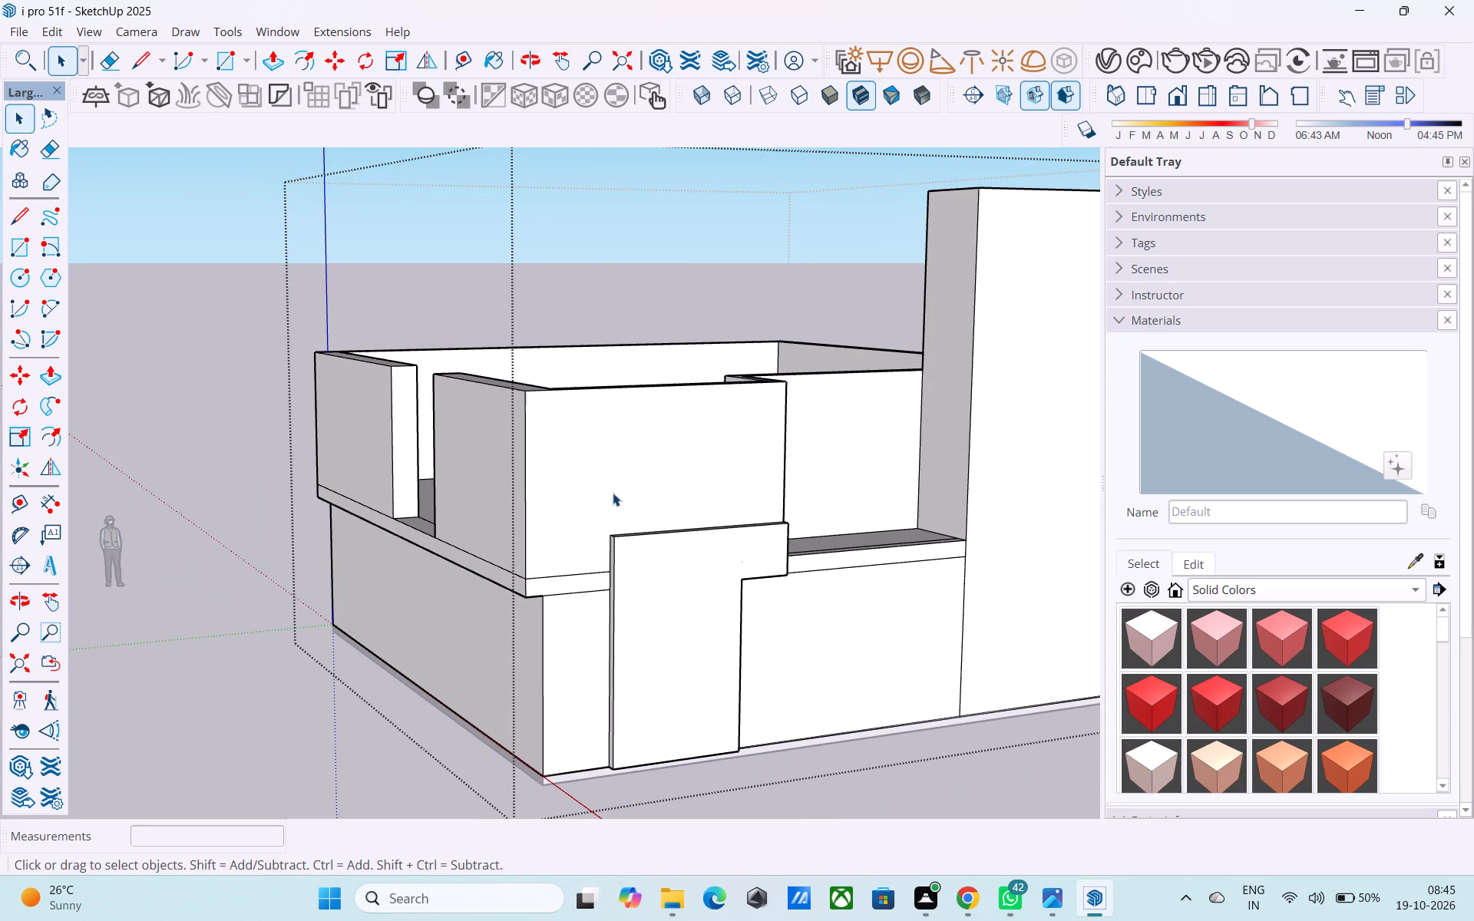
middle_drag(597, 484, 284, 527)
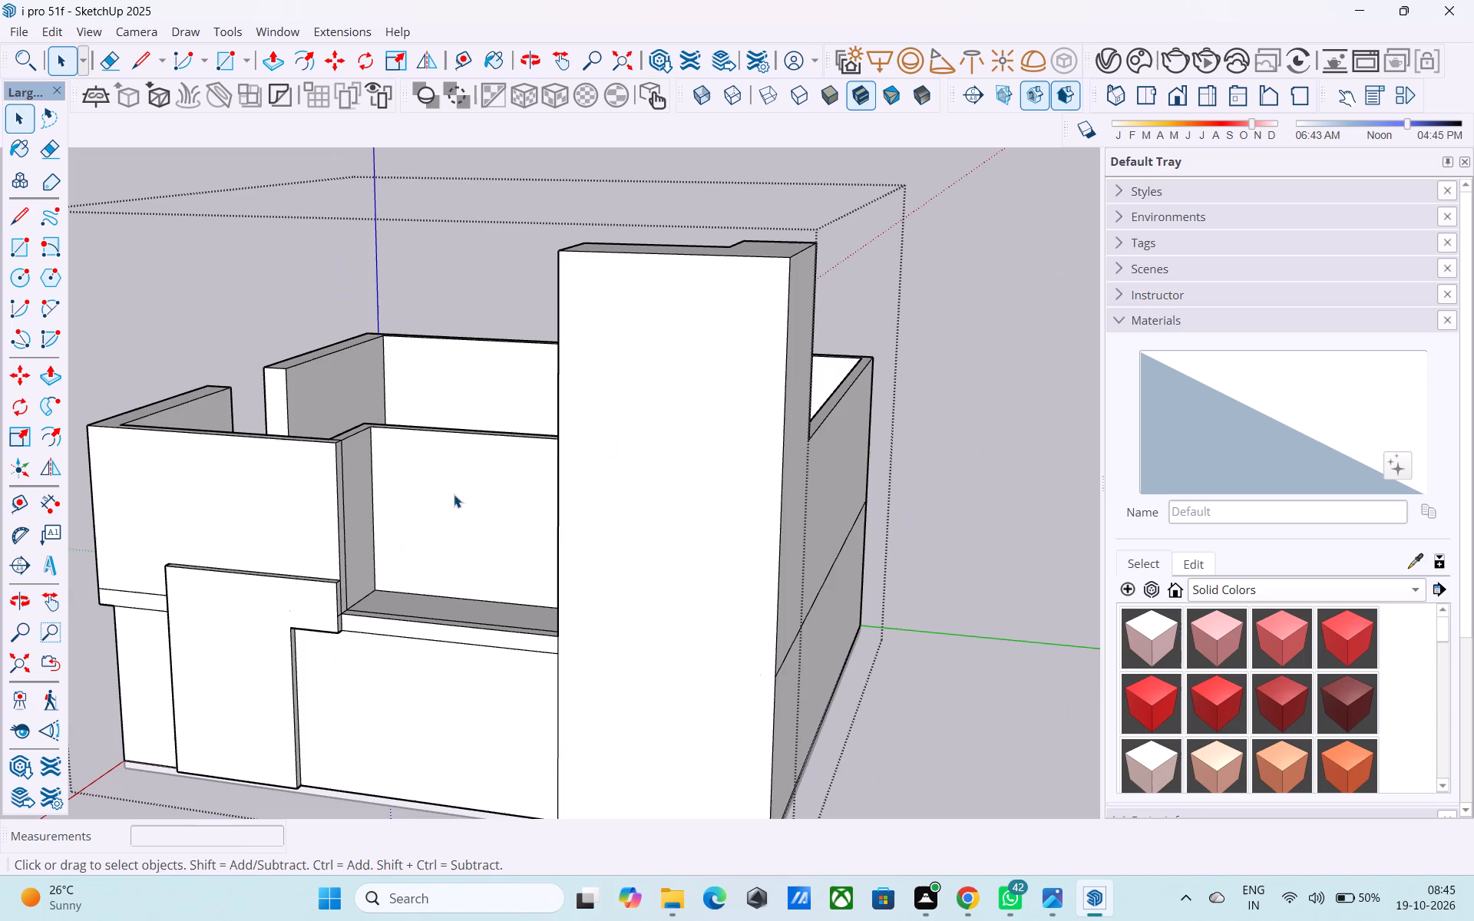
middle_drag(649, 458, 640, 470)
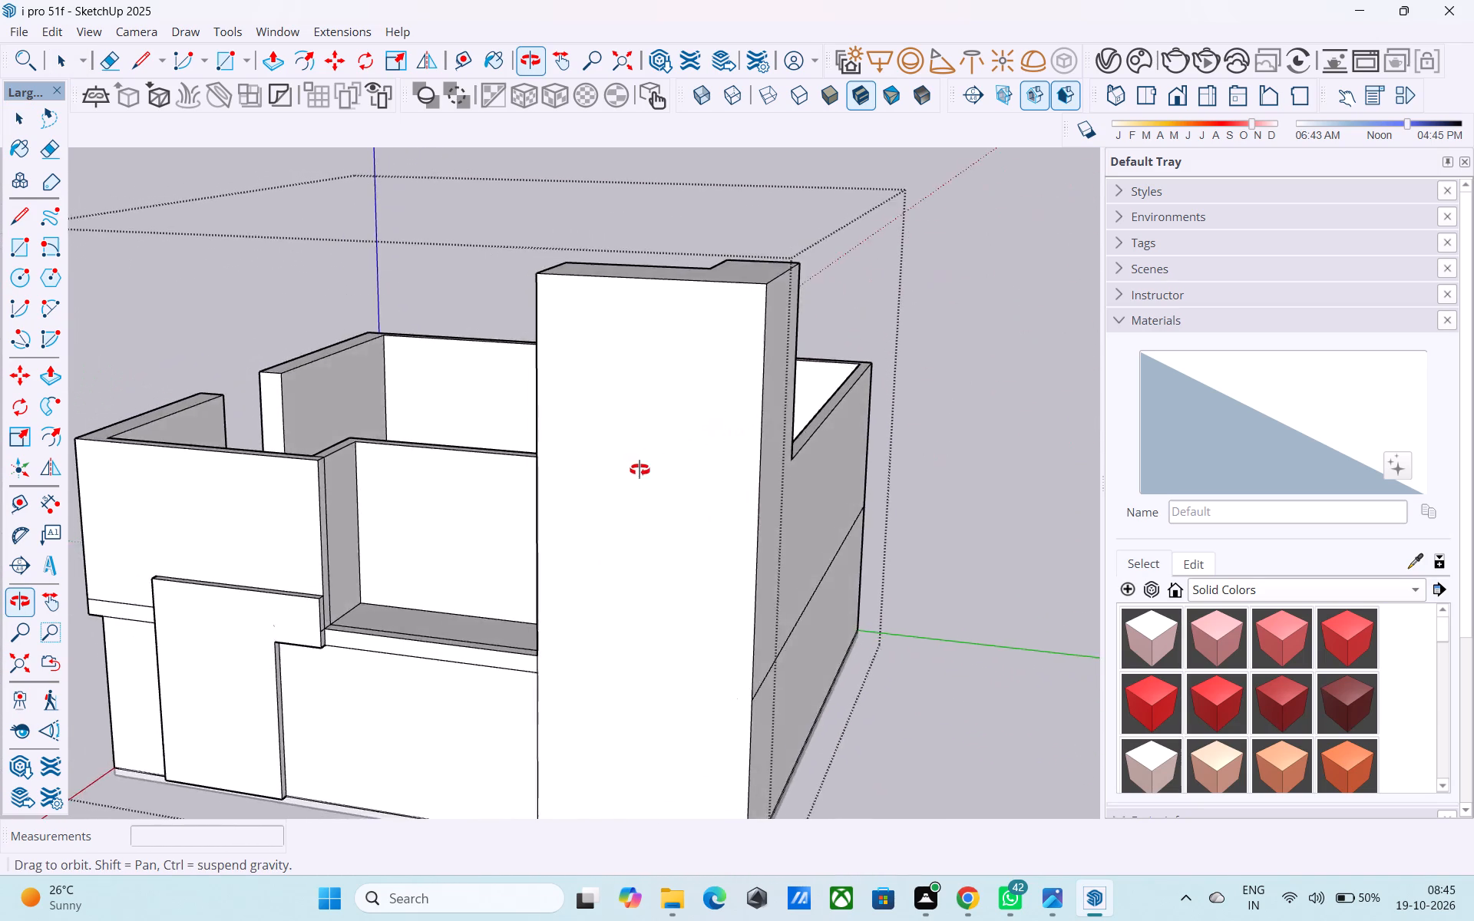
middle_drag(640, 470, 755, 454)
scroll(472, 423, down, 3)
middle_drag(461, 424, 829, 421)
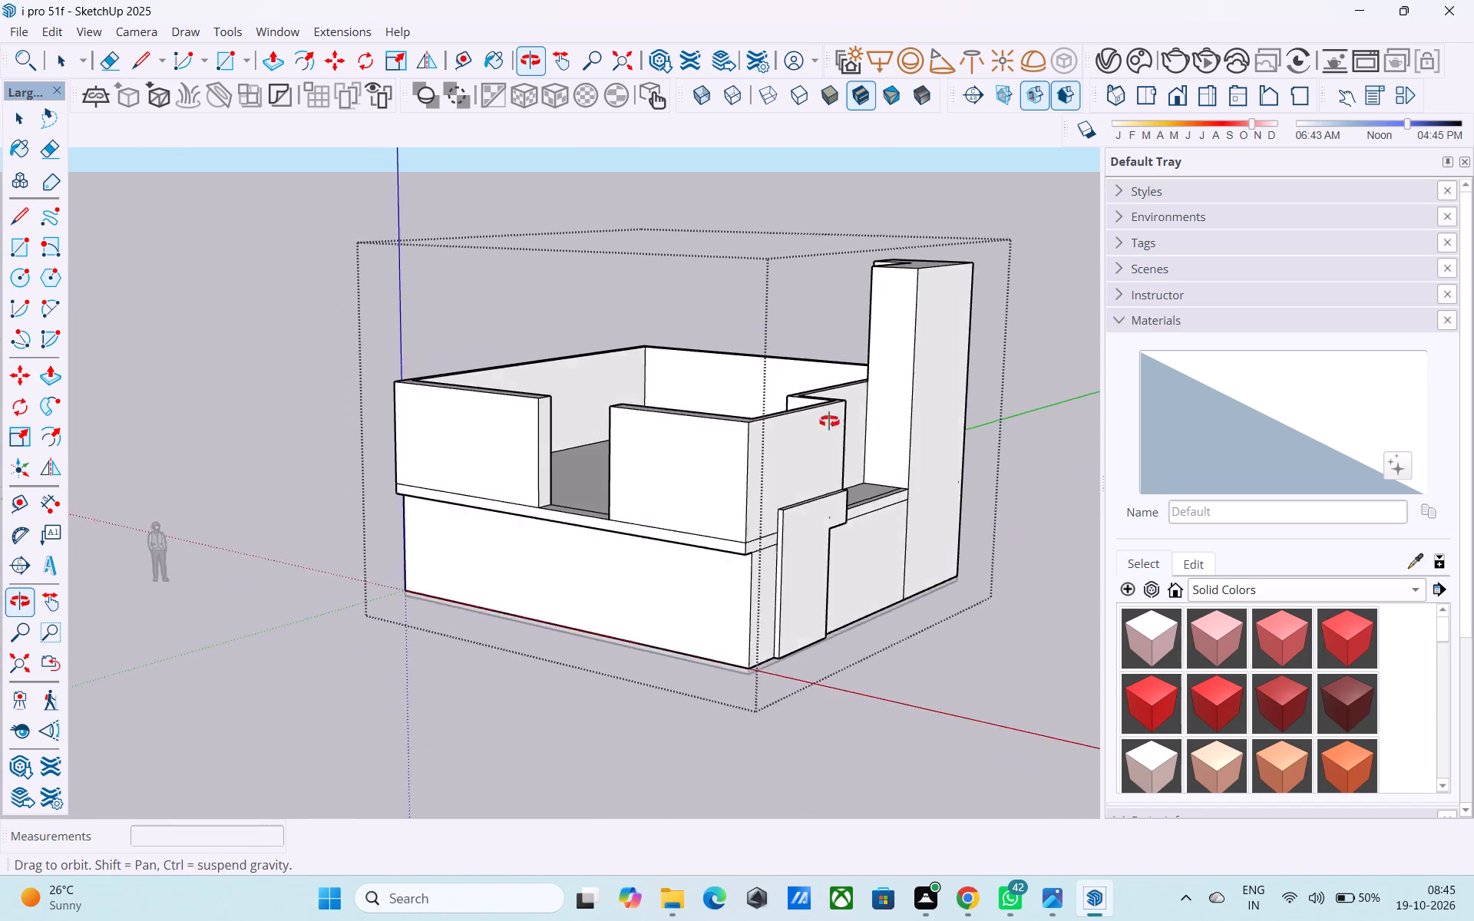
middle_drag(829, 421, 623, 478)
scroll(821, 437, up, 3)
middle_drag(811, 442, 884, 510)
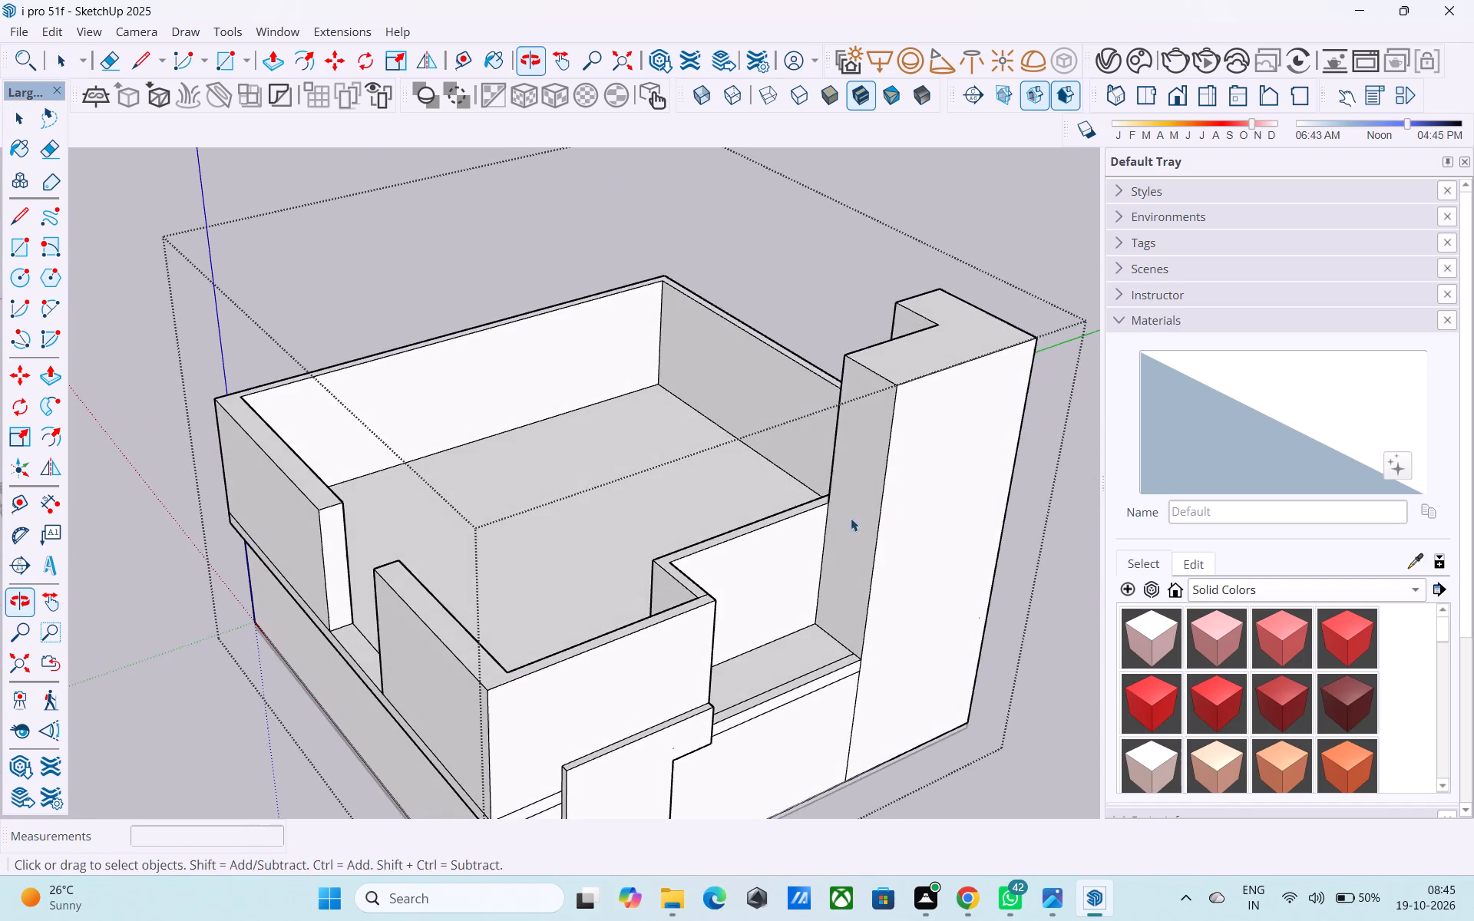
middle_drag(709, 513, 785, 580)
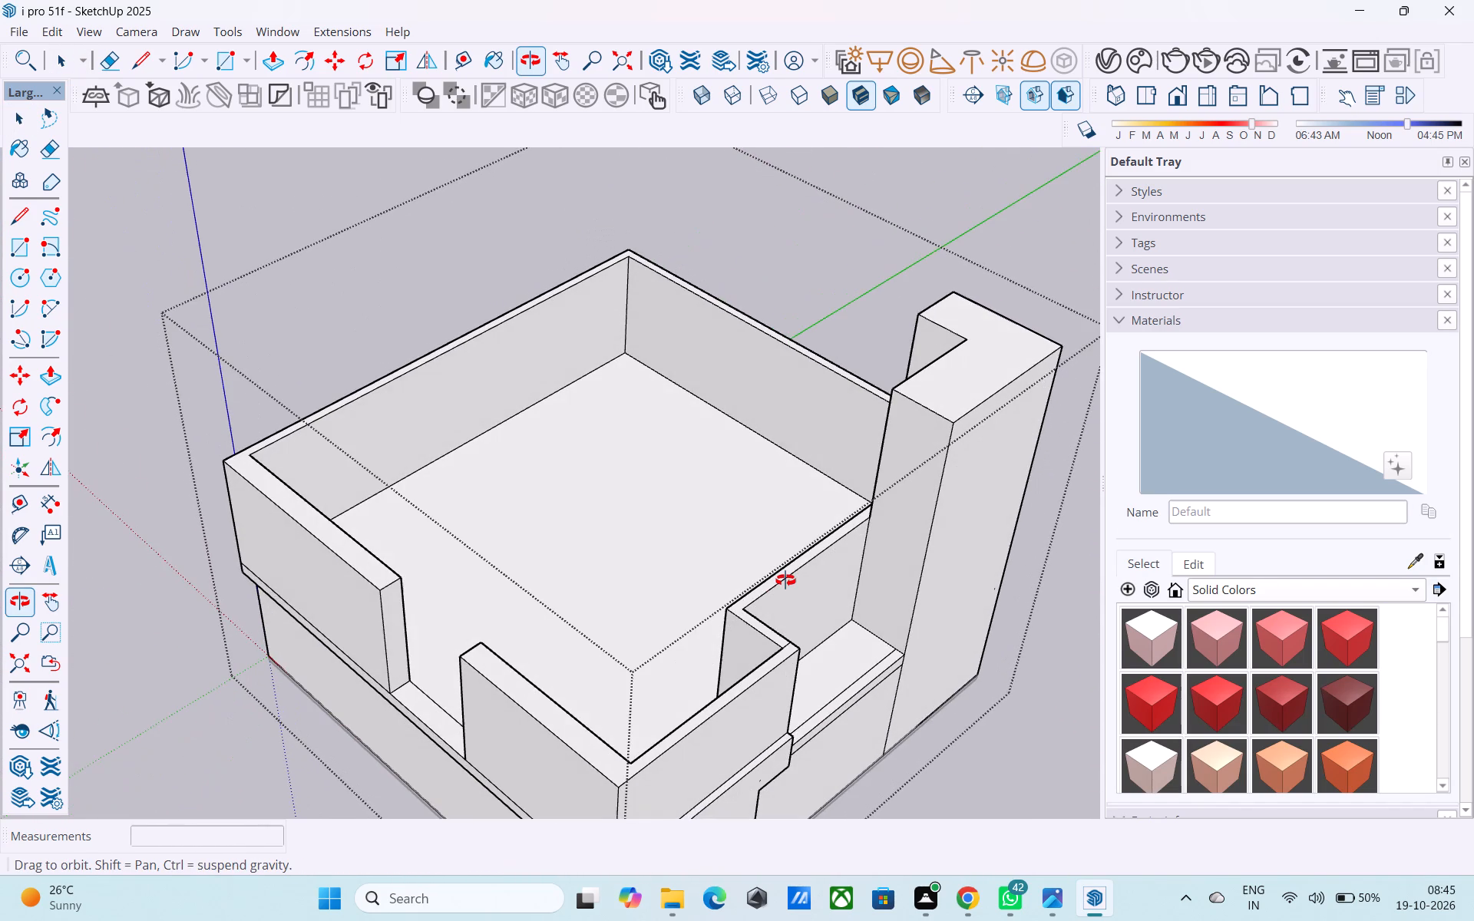
middle_drag(785, 580, 782, 586)
middle_drag(701, 581, 665, 411)
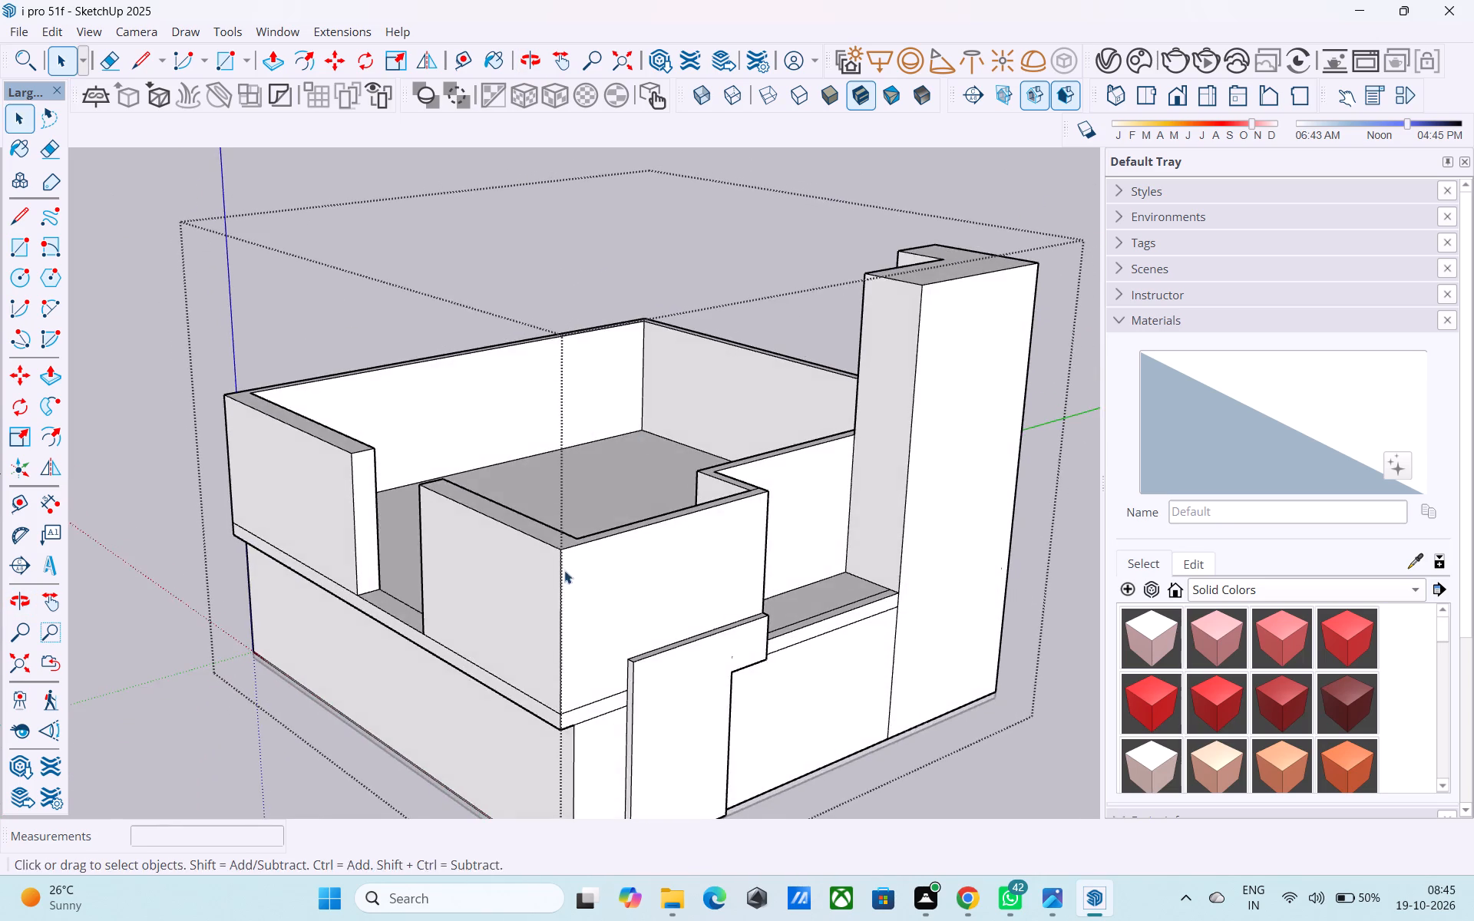
middle_drag(564, 570, 541, 526)
middle_drag(570, 541, 478, 538)
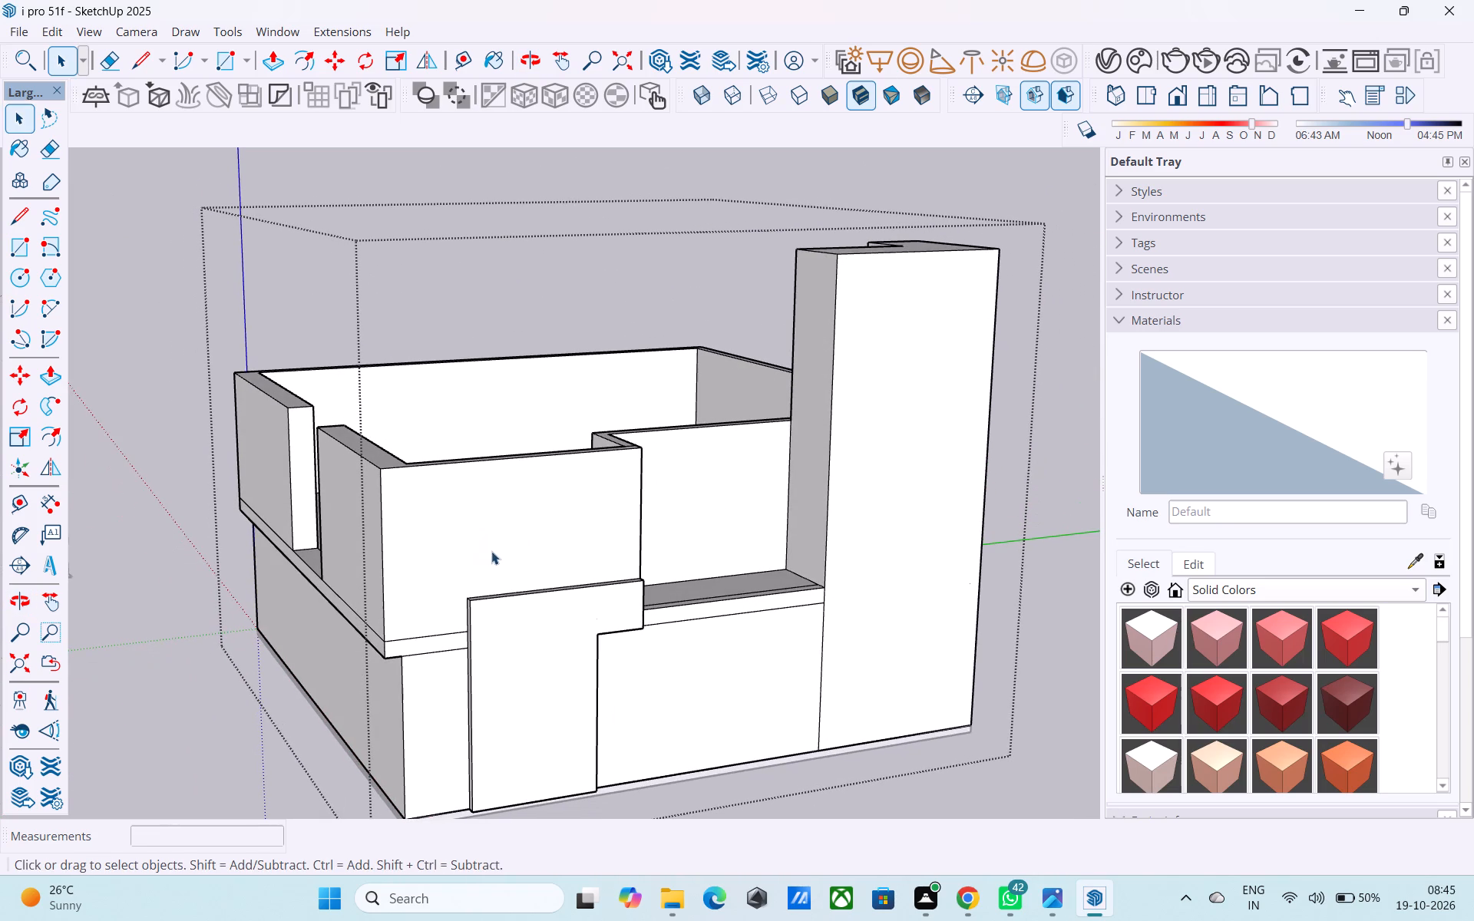
middle_drag(544, 527, 541, 513)
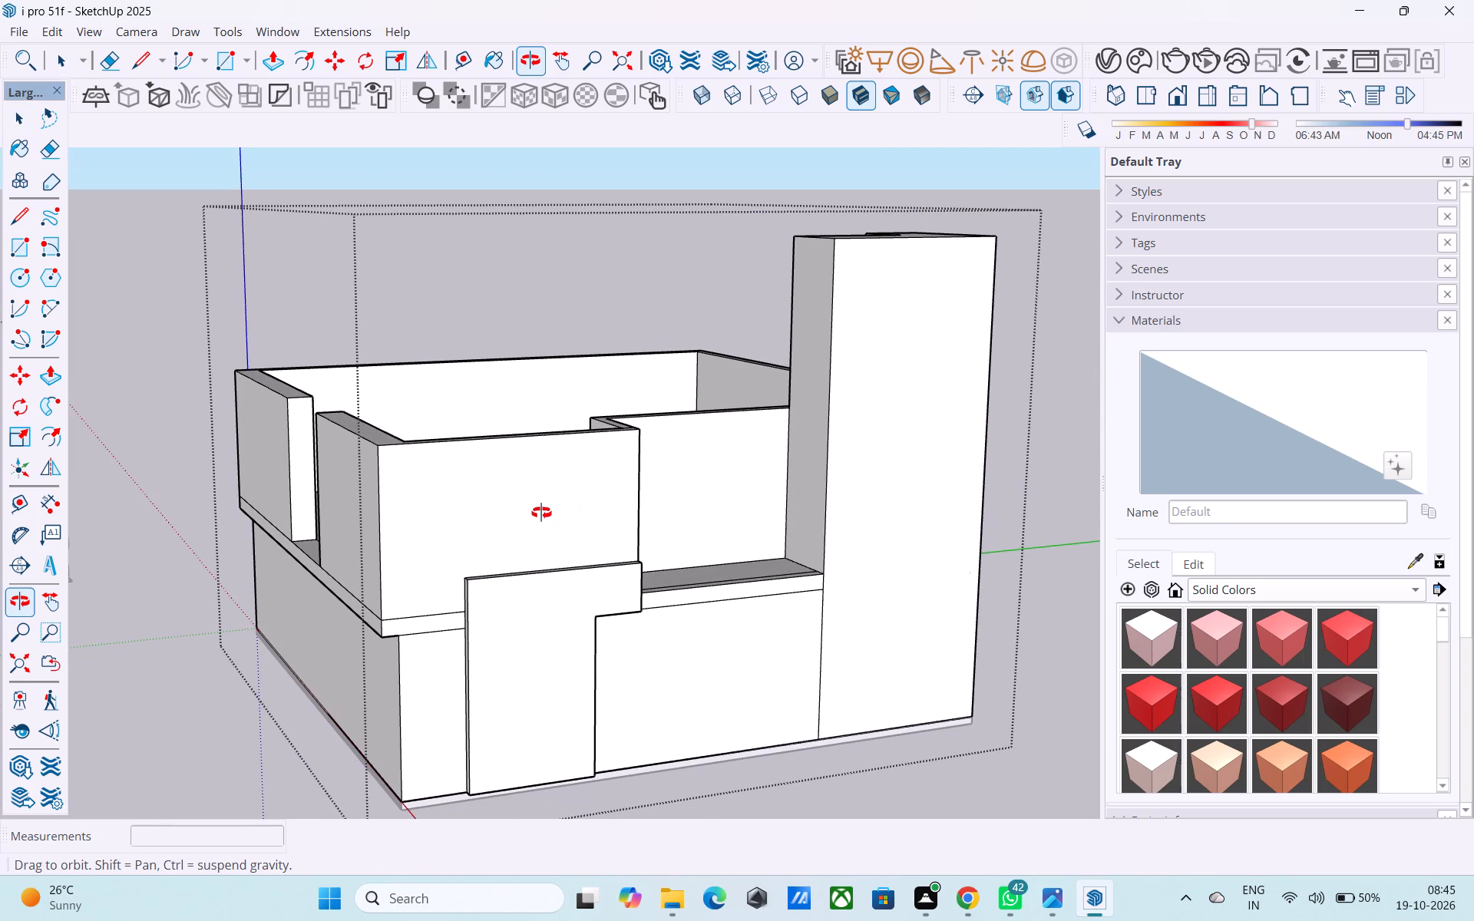
middle_drag(541, 513, 547, 545)
scroll(494, 643, up, 4)
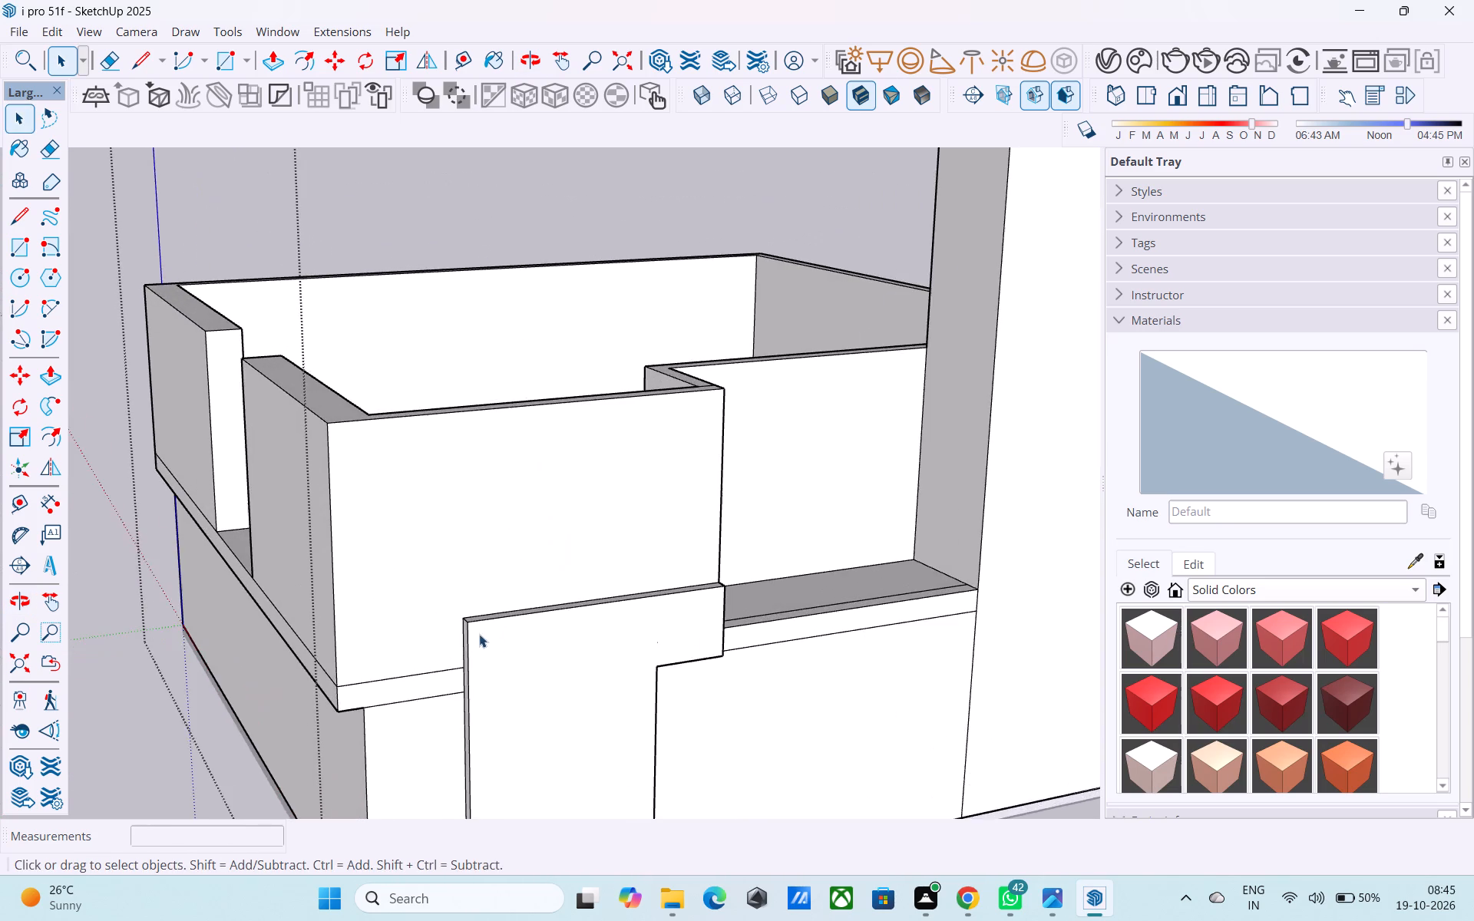
Draw an 8' vertical line from the L-shaped panel's outer top corner up the front wall, continuing it across the wall's top face.
middle_drag(509, 652, 607, 708)
key(l)
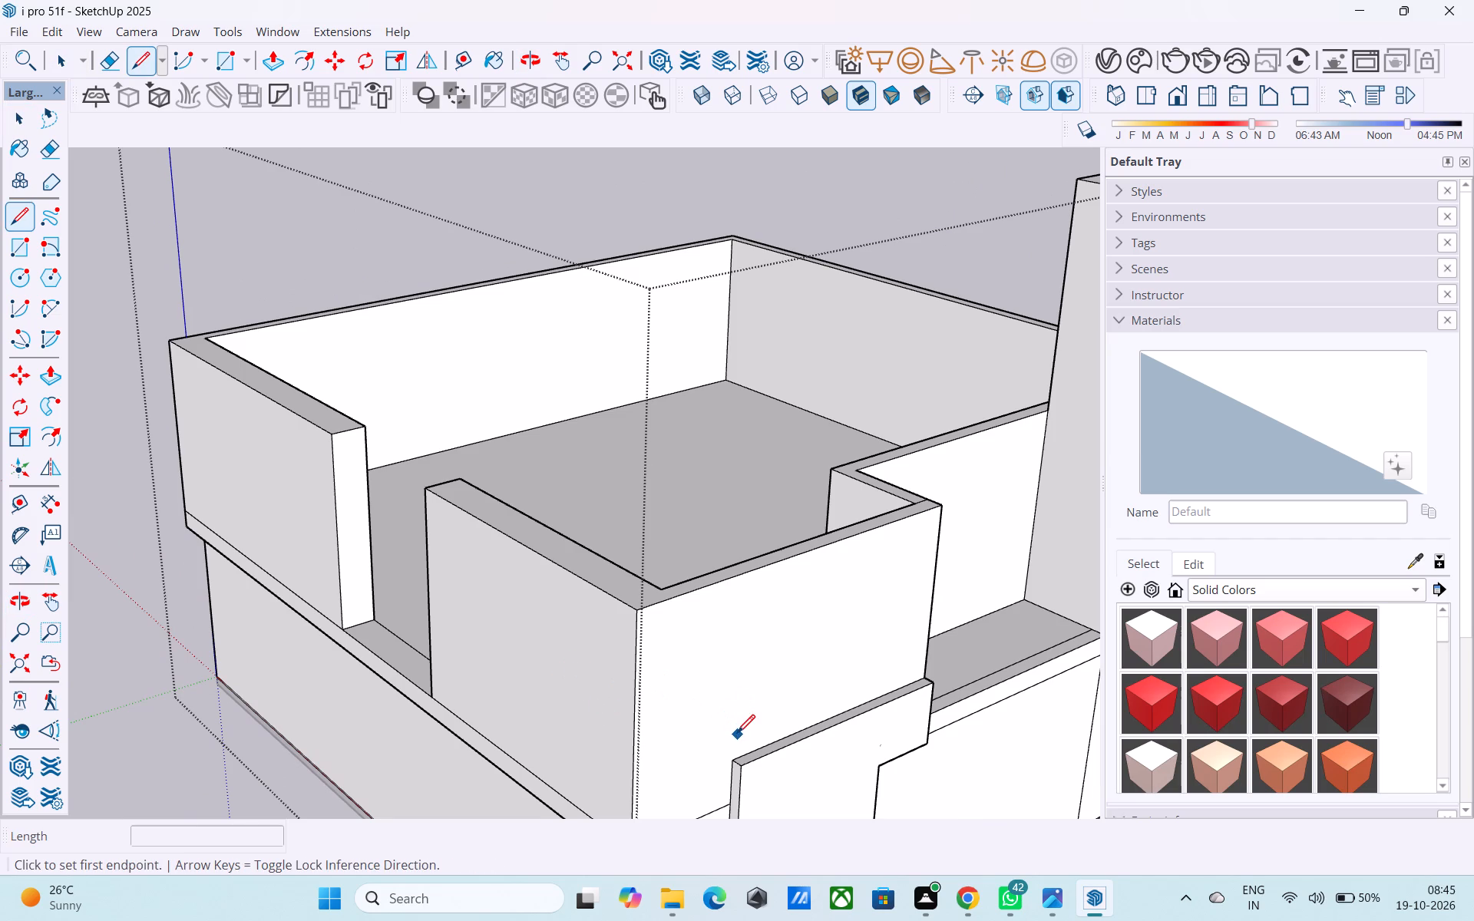
click(733, 756)
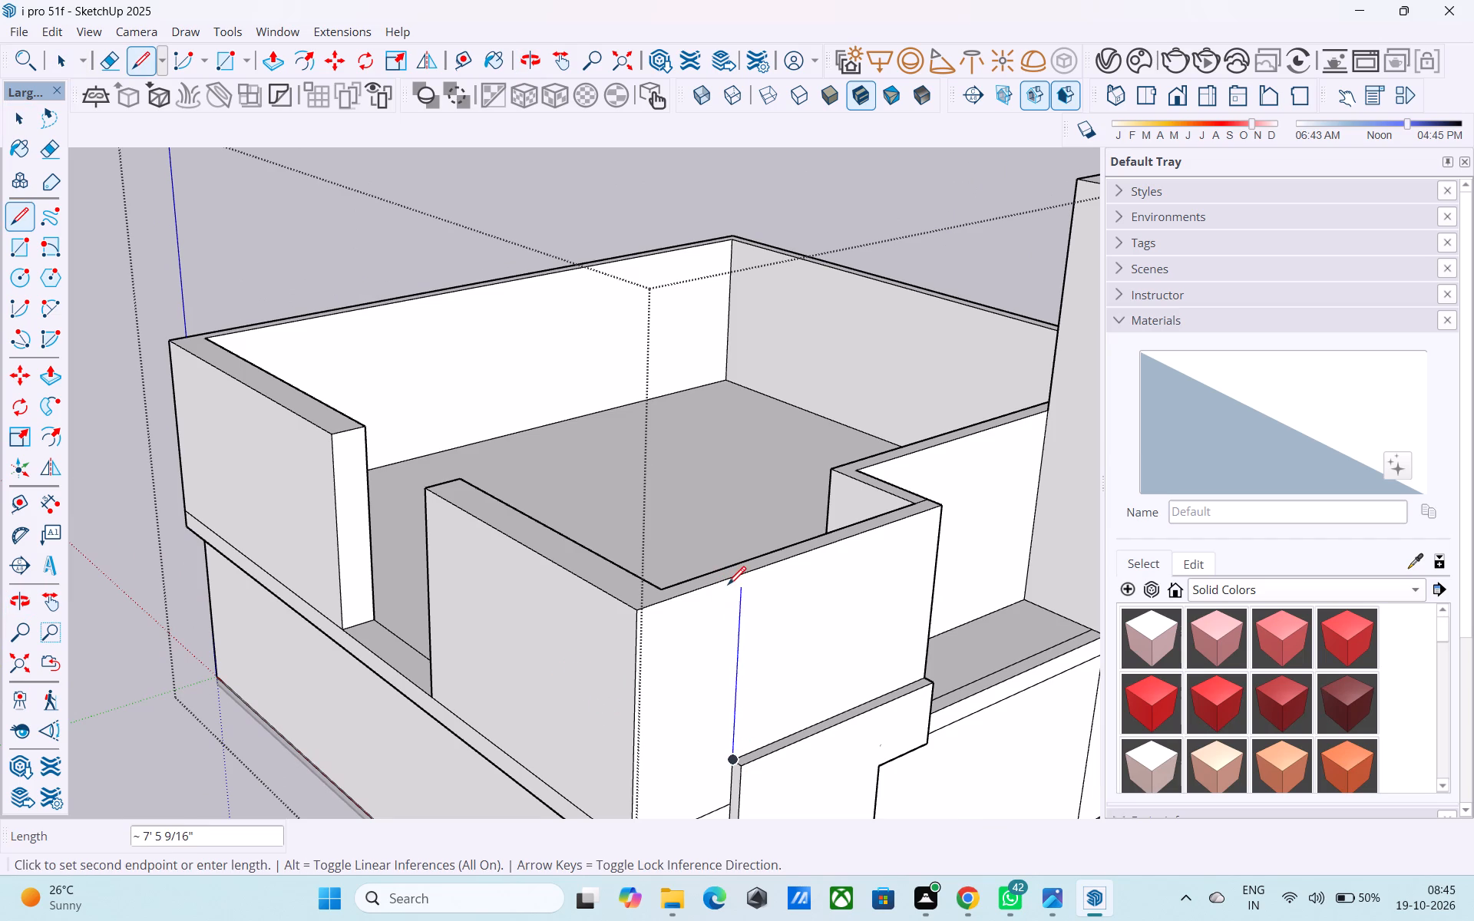
click(744, 577)
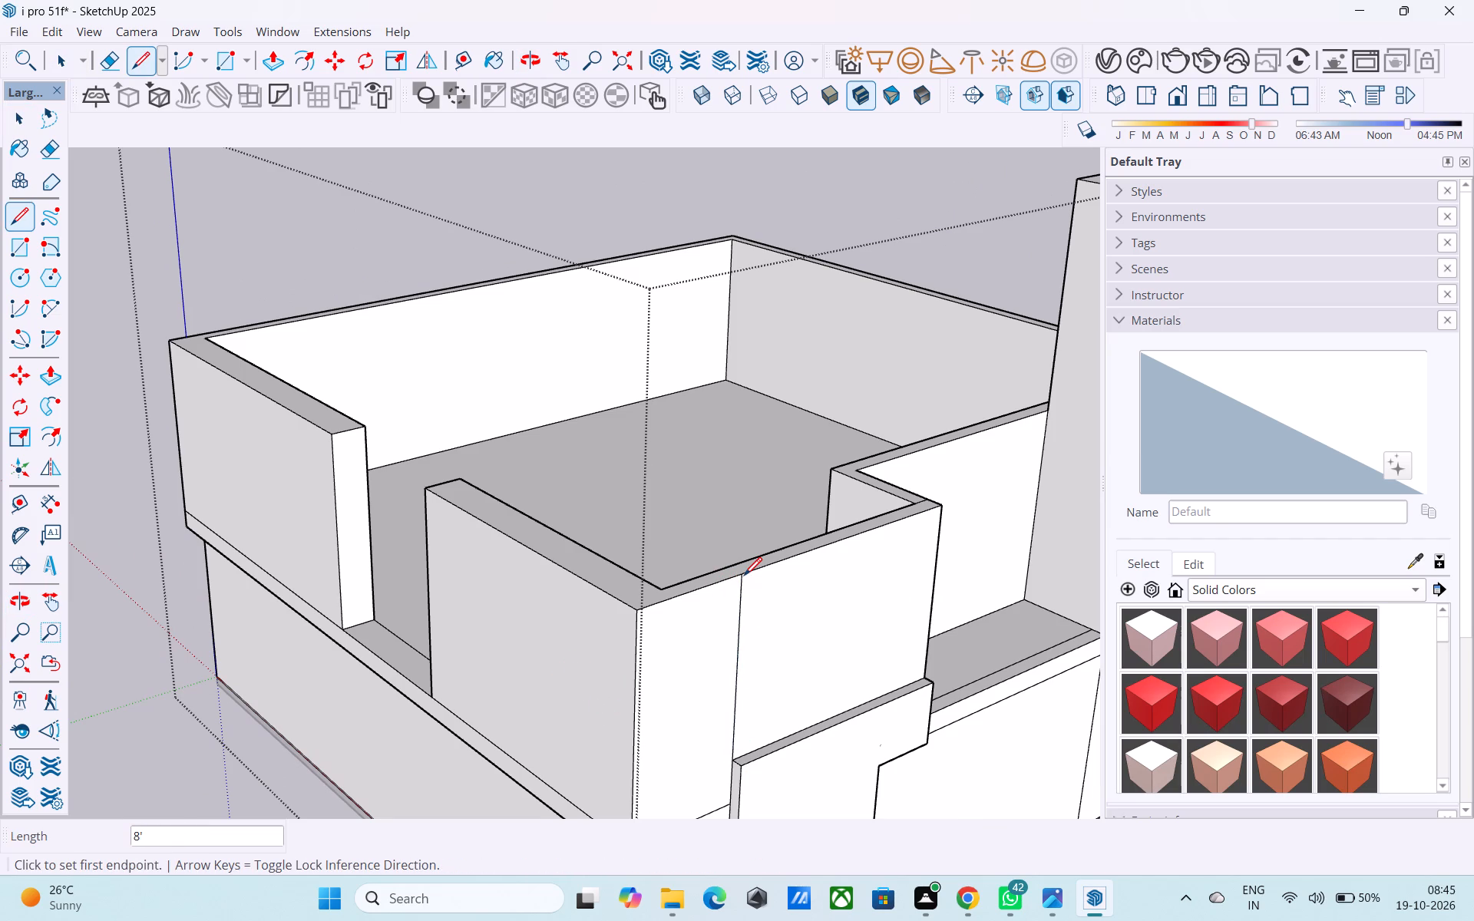
middle_drag(742, 577, 752, 601)
scroll(752, 602, up, 5)
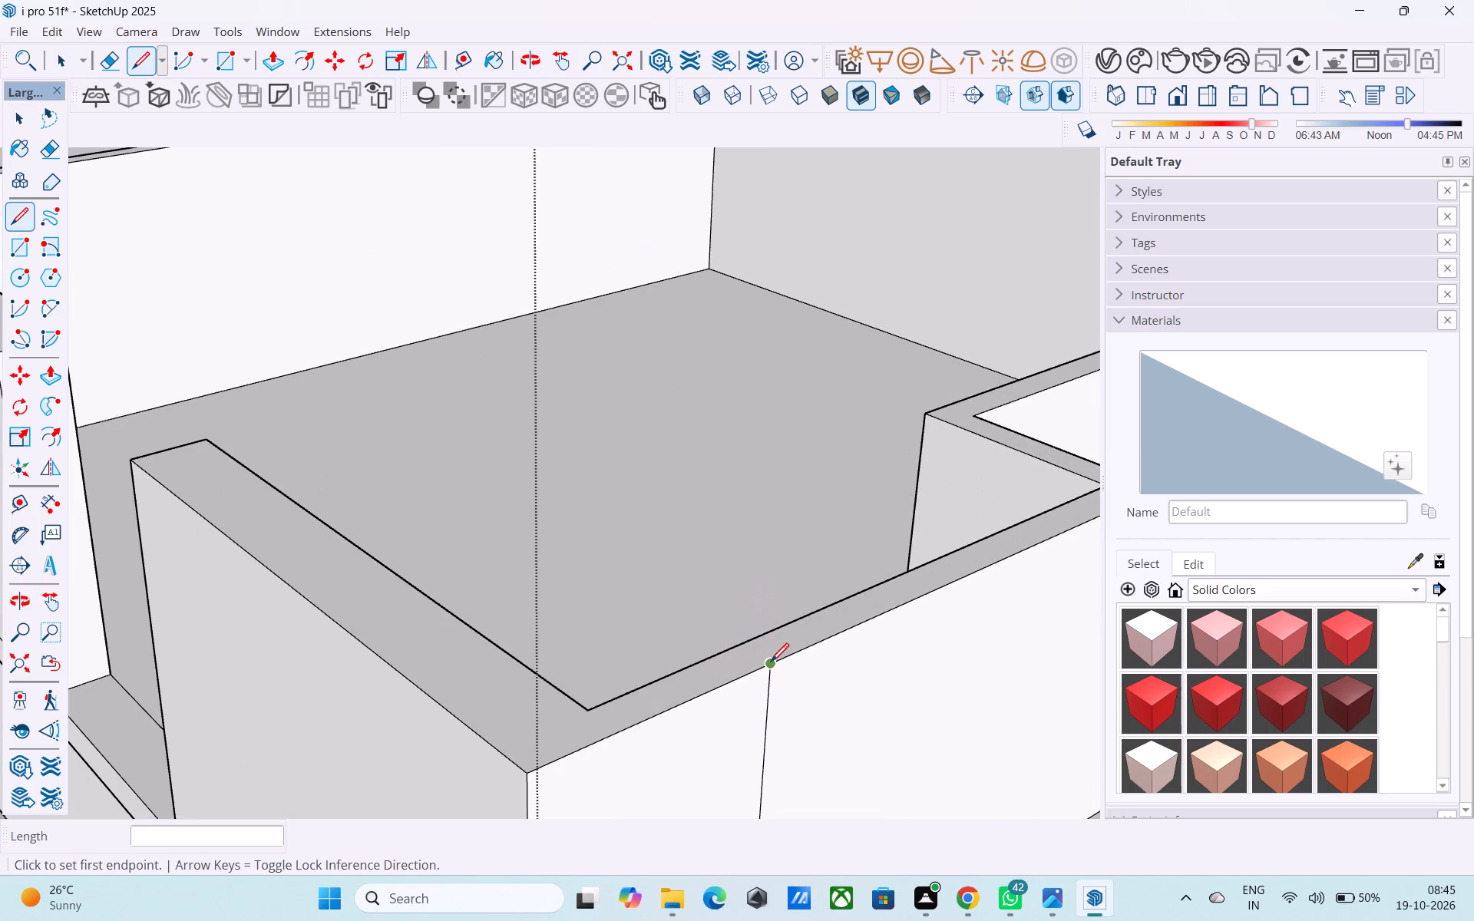
click(771, 663)
click(746, 642)
key(space)
Push/Pull the top face of the front wall section above the L-shaped panel up by 3'.
scroll(748, 649, down, 1)
middle_drag(748, 649, 699, 642)
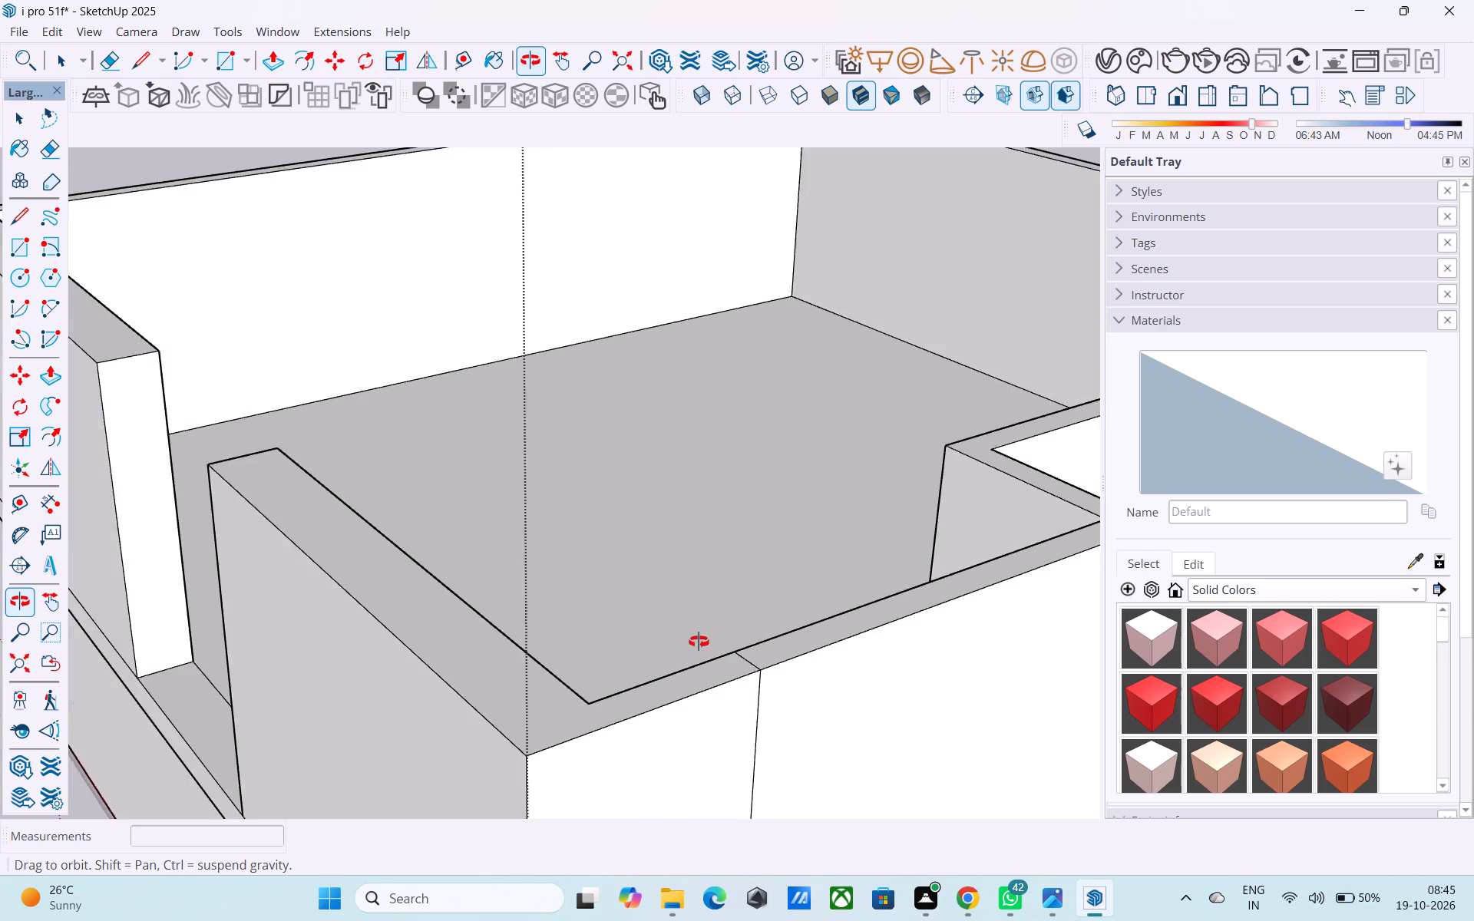
middle_drag(699, 642, 580, 560)
scroll(541, 554, down, 6)
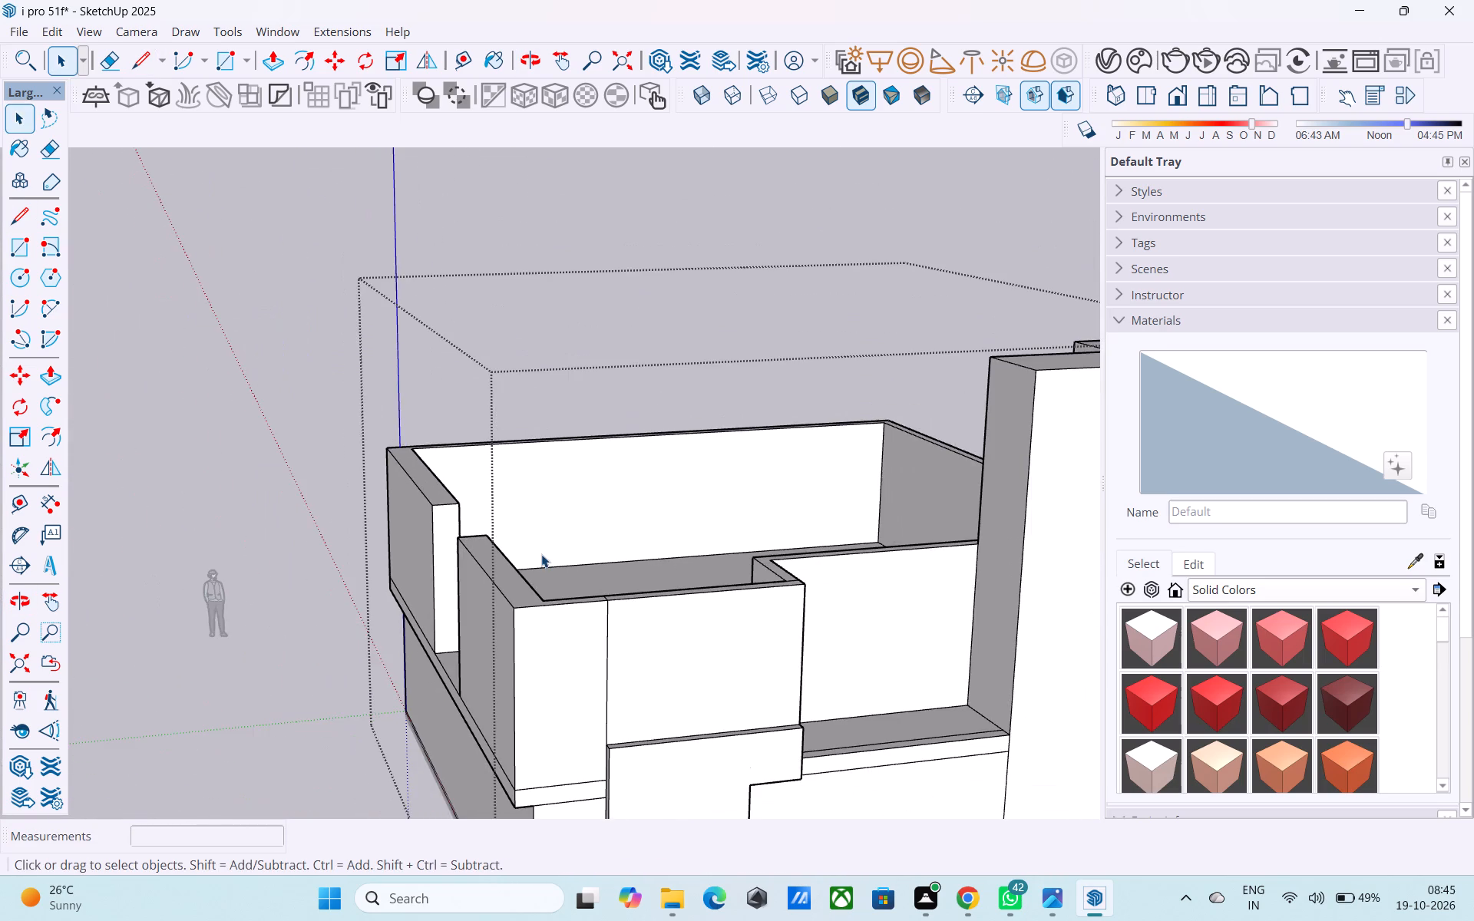
scroll(793, 633, down, 5)
middle_drag(623, 587, 615, 619)
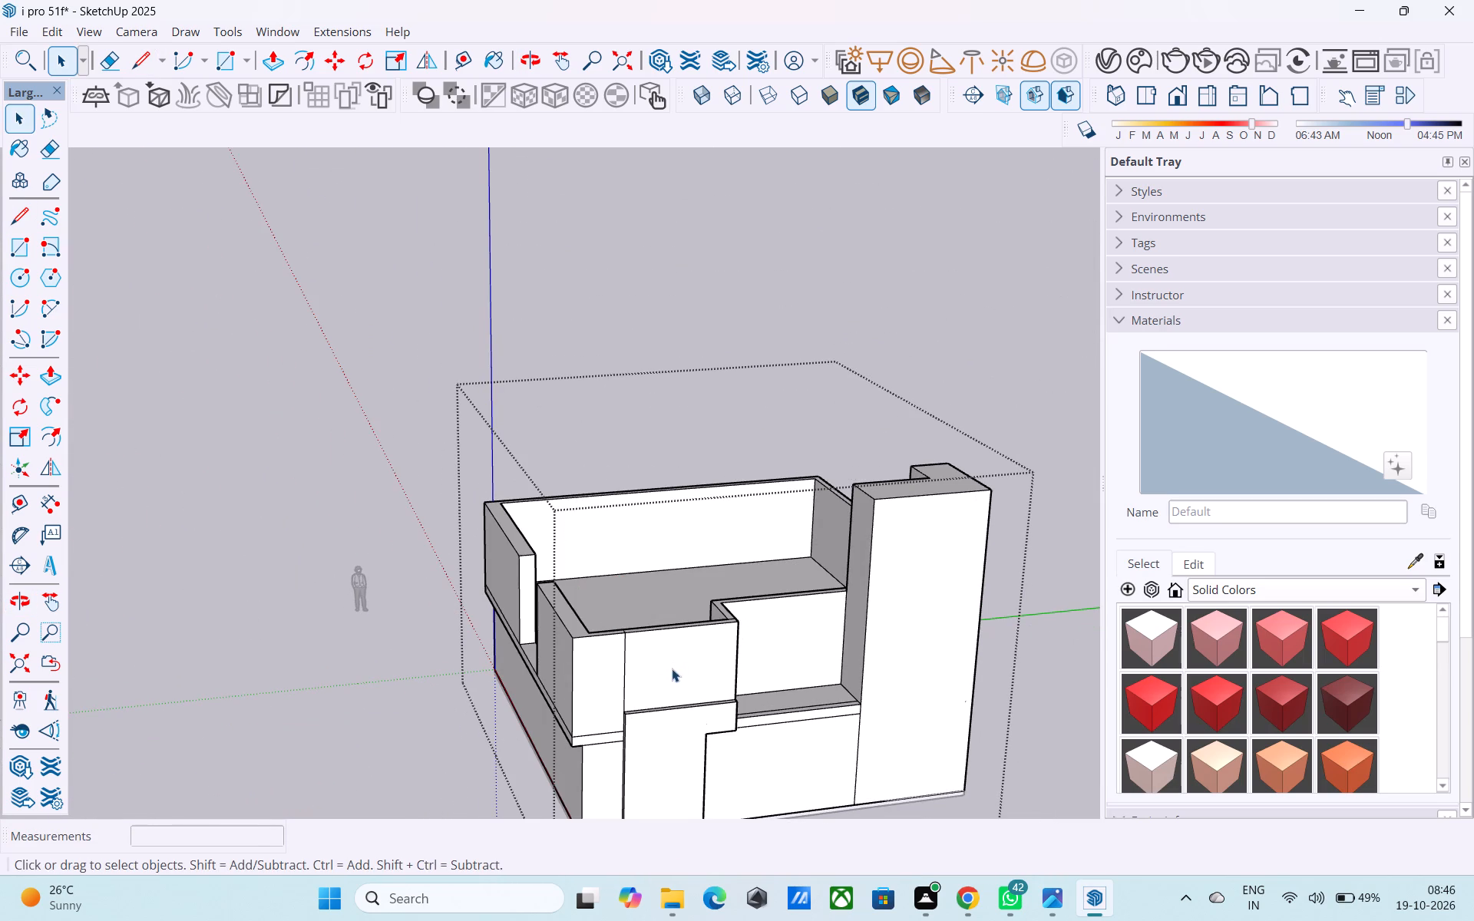
scroll(596, 662, down, 1)
middle_drag(660, 650, 667, 695)
scroll(670, 678, up, 4)
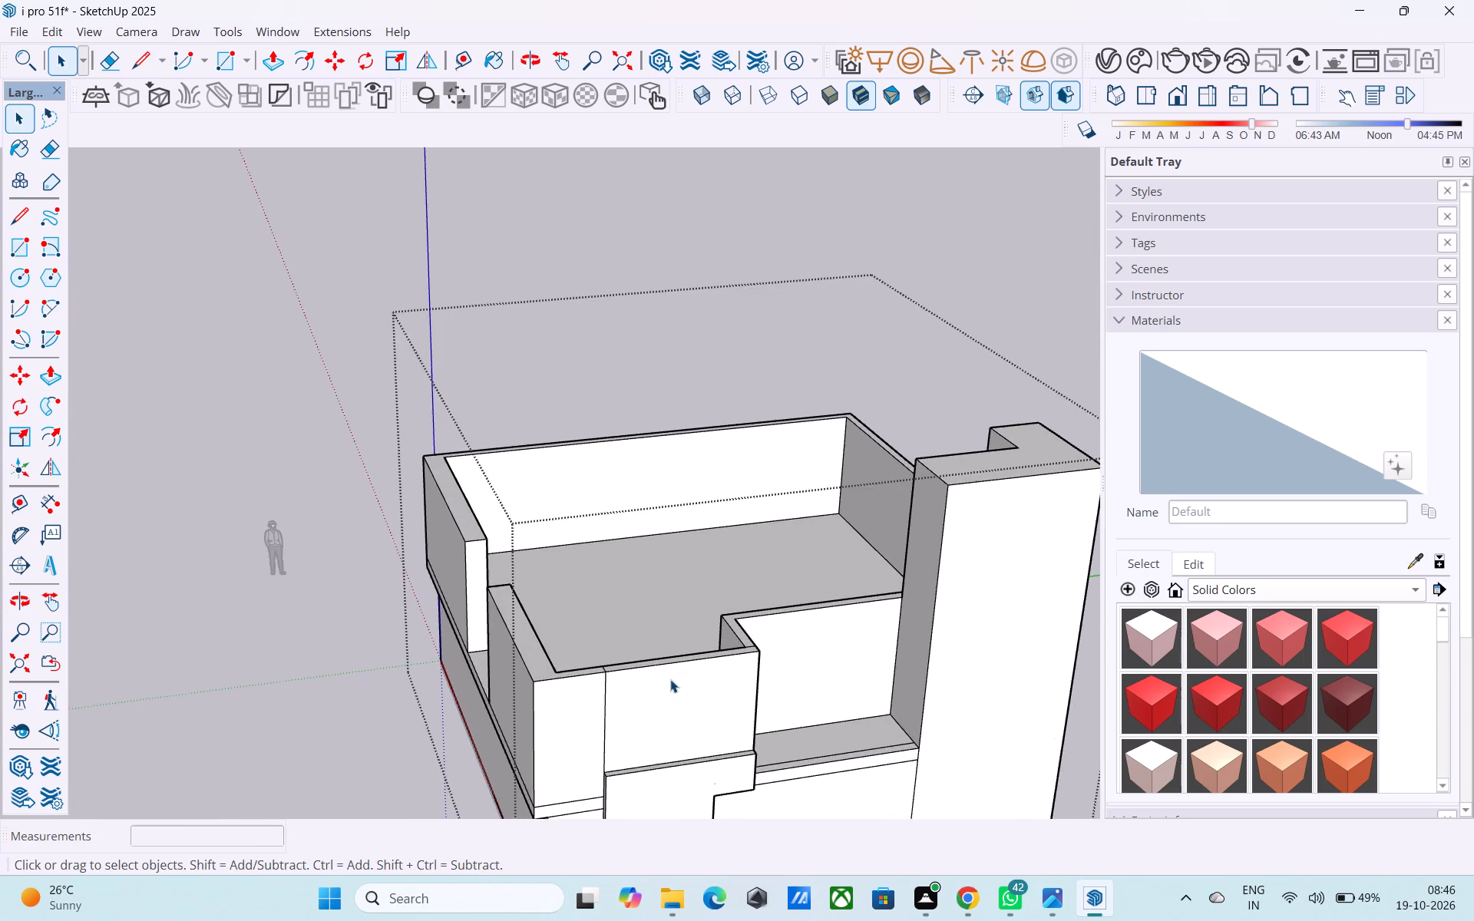
scroll(670, 679, up, 9)
click(623, 659)
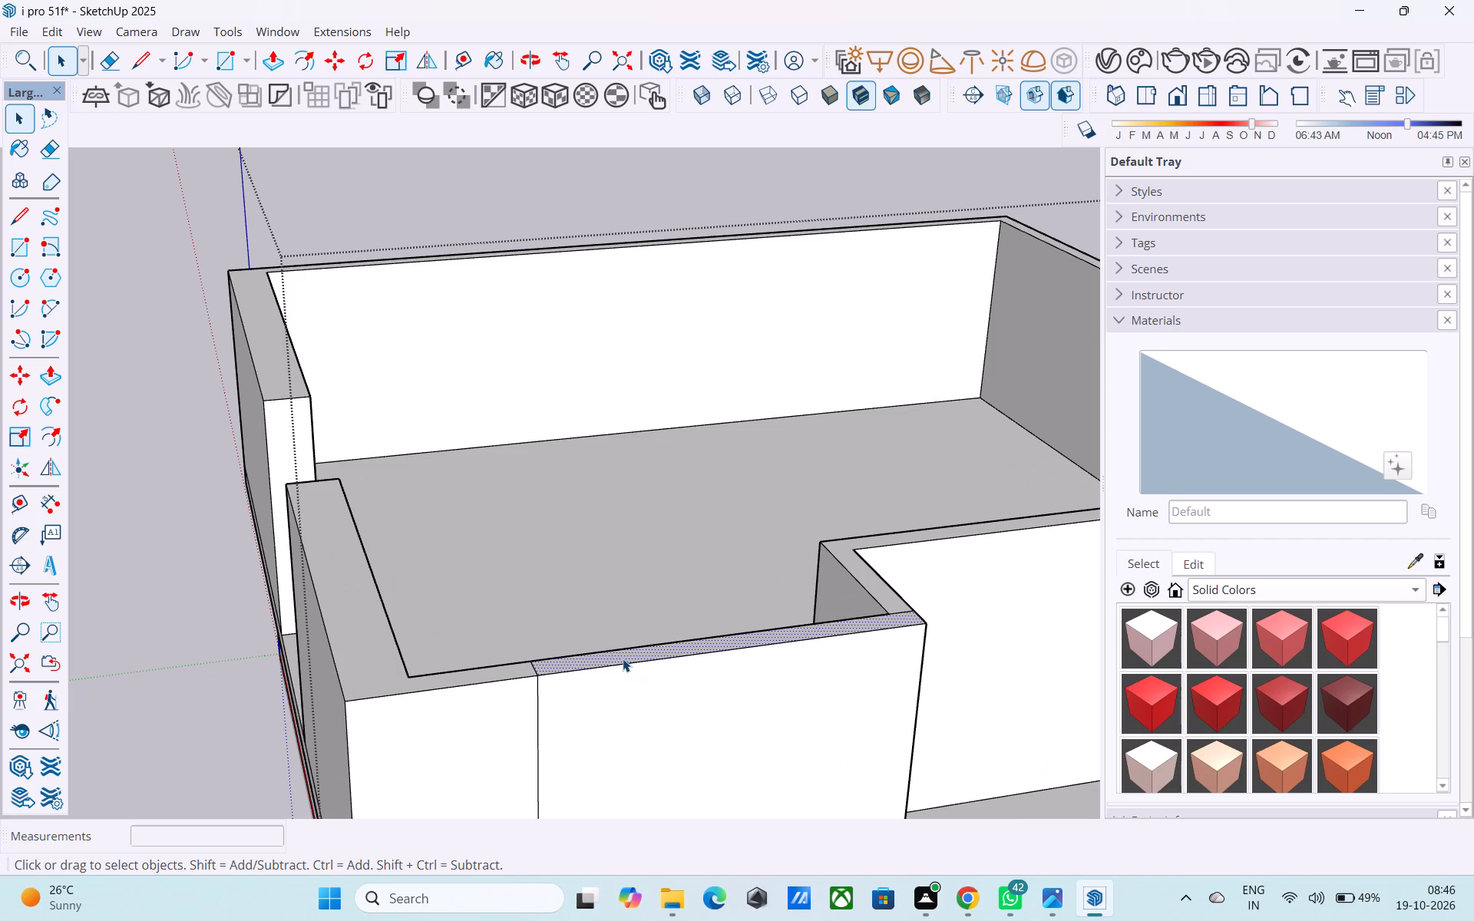
key(p)
click(623, 659)
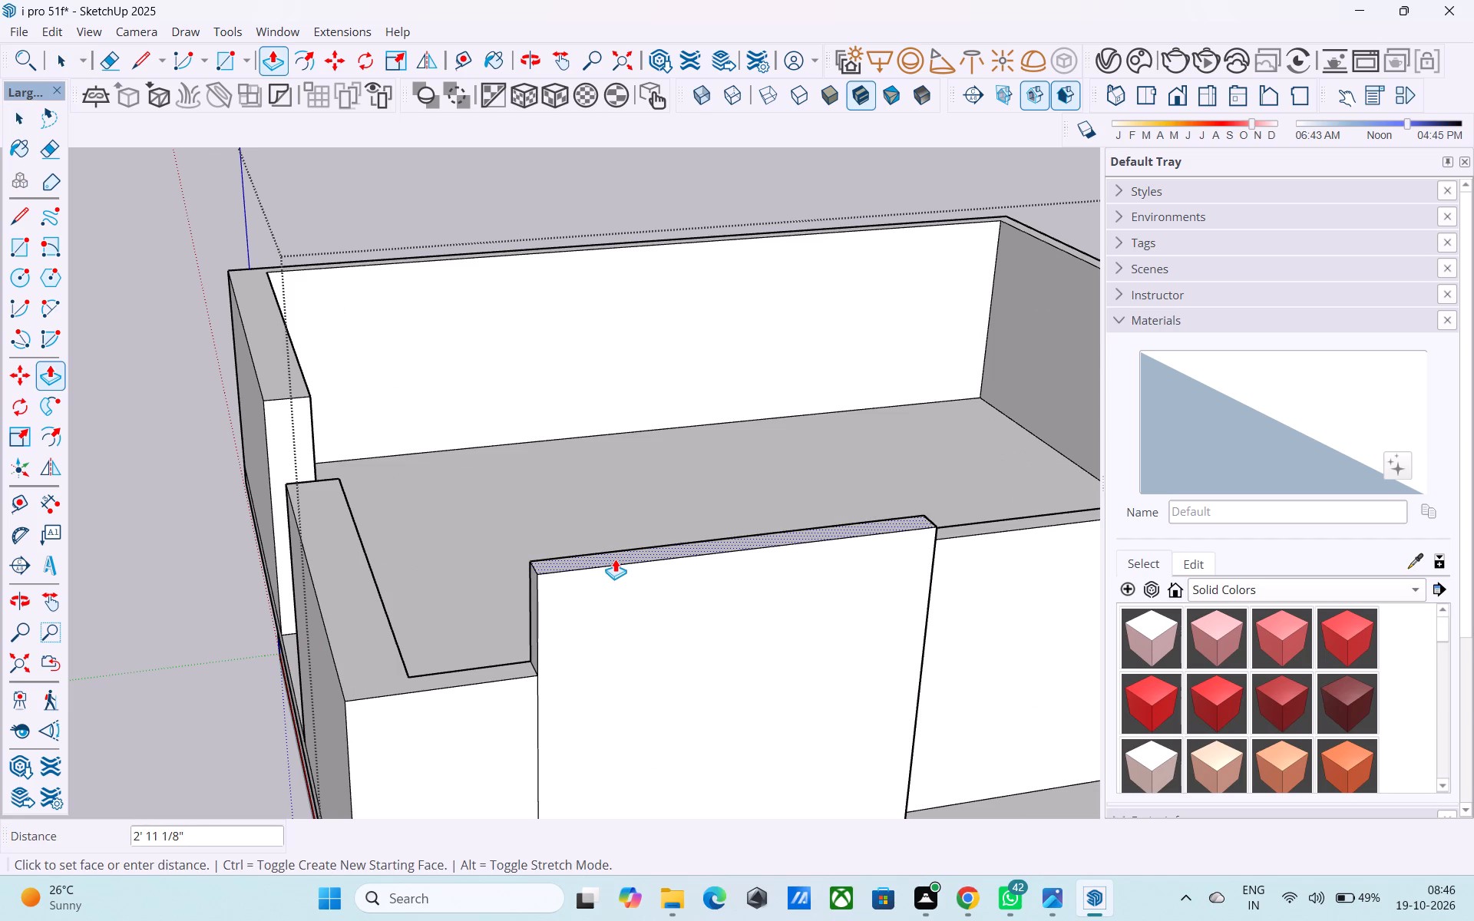
text(3')
key(Return)
key(space)
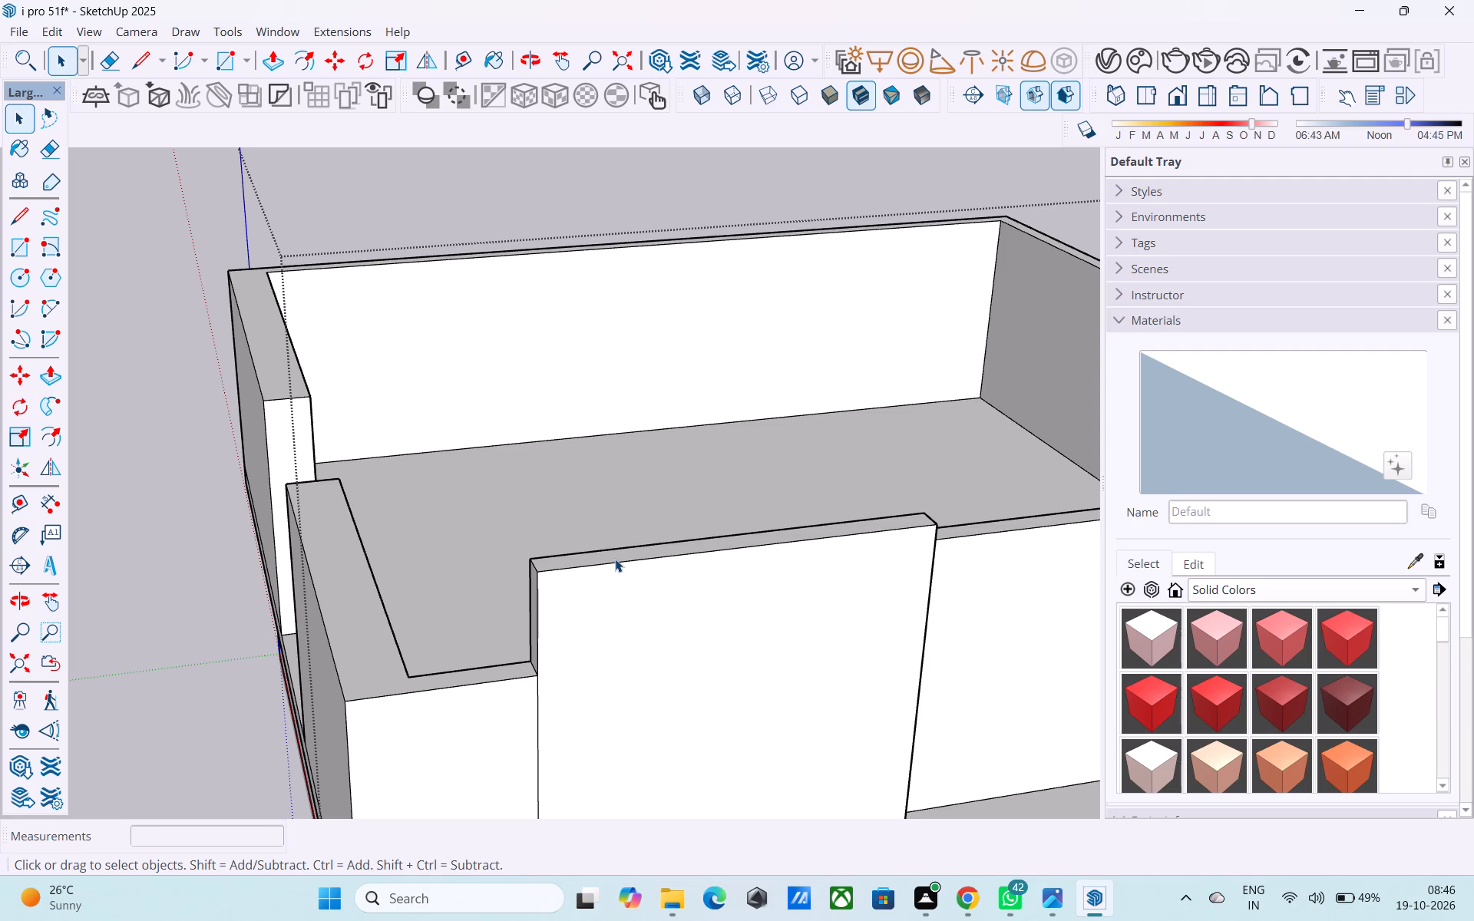
Examine the raised front wall section against the rest of the front elevation.
scroll(615, 558, down, 4)
middle_drag(615, 558, 547, 495)
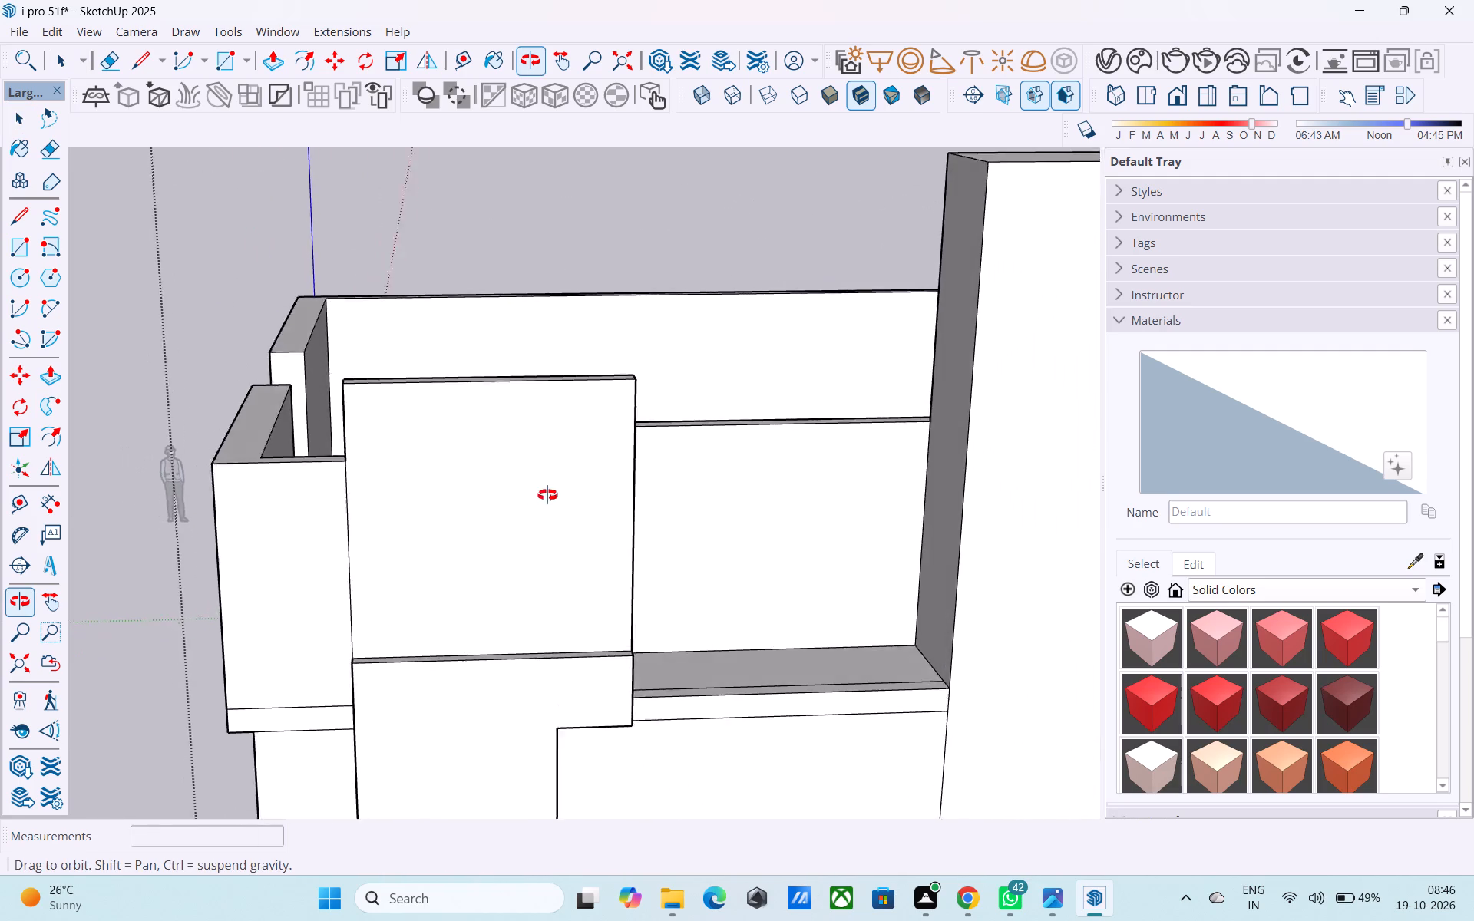
middle_drag(547, 495, 560, 493)
scroll(329, 516, down, 4)
middle_drag(446, 598, 455, 574)
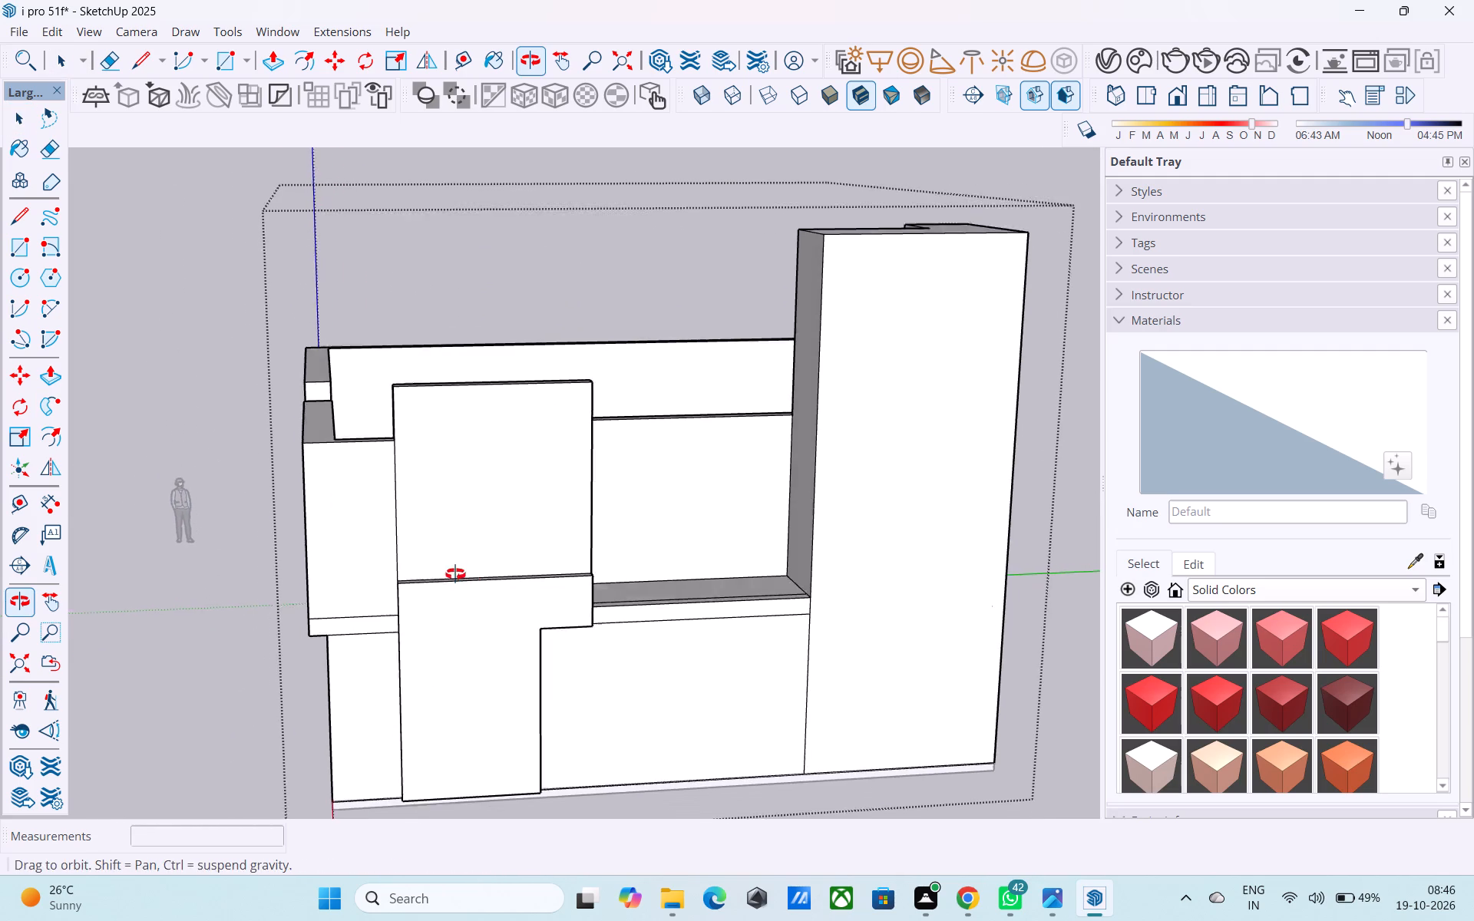
middle_drag(455, 574, 452, 567)
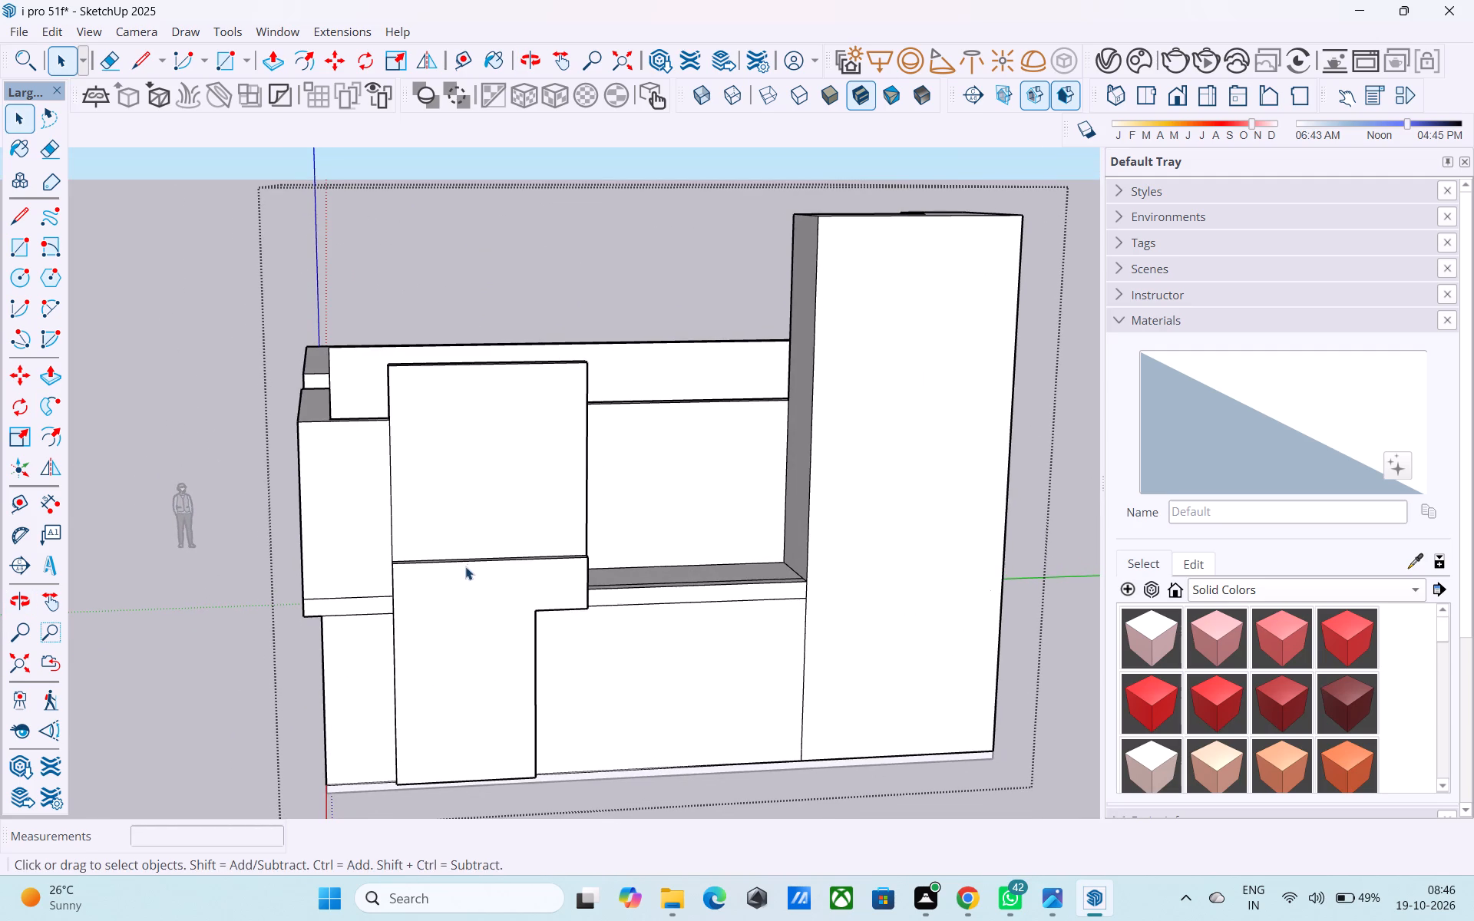
middle_drag(592, 606, 593, 622)
Measure the front ledge's outer edge from the corner tower to the L-shaped panel.
scroll(673, 606, up, 3)
key(l)
middle_drag(755, 599, 813, 600)
scroll(921, 592, up, 3)
click(1015, 587)
middle_drag(1003, 593, 921, 595)
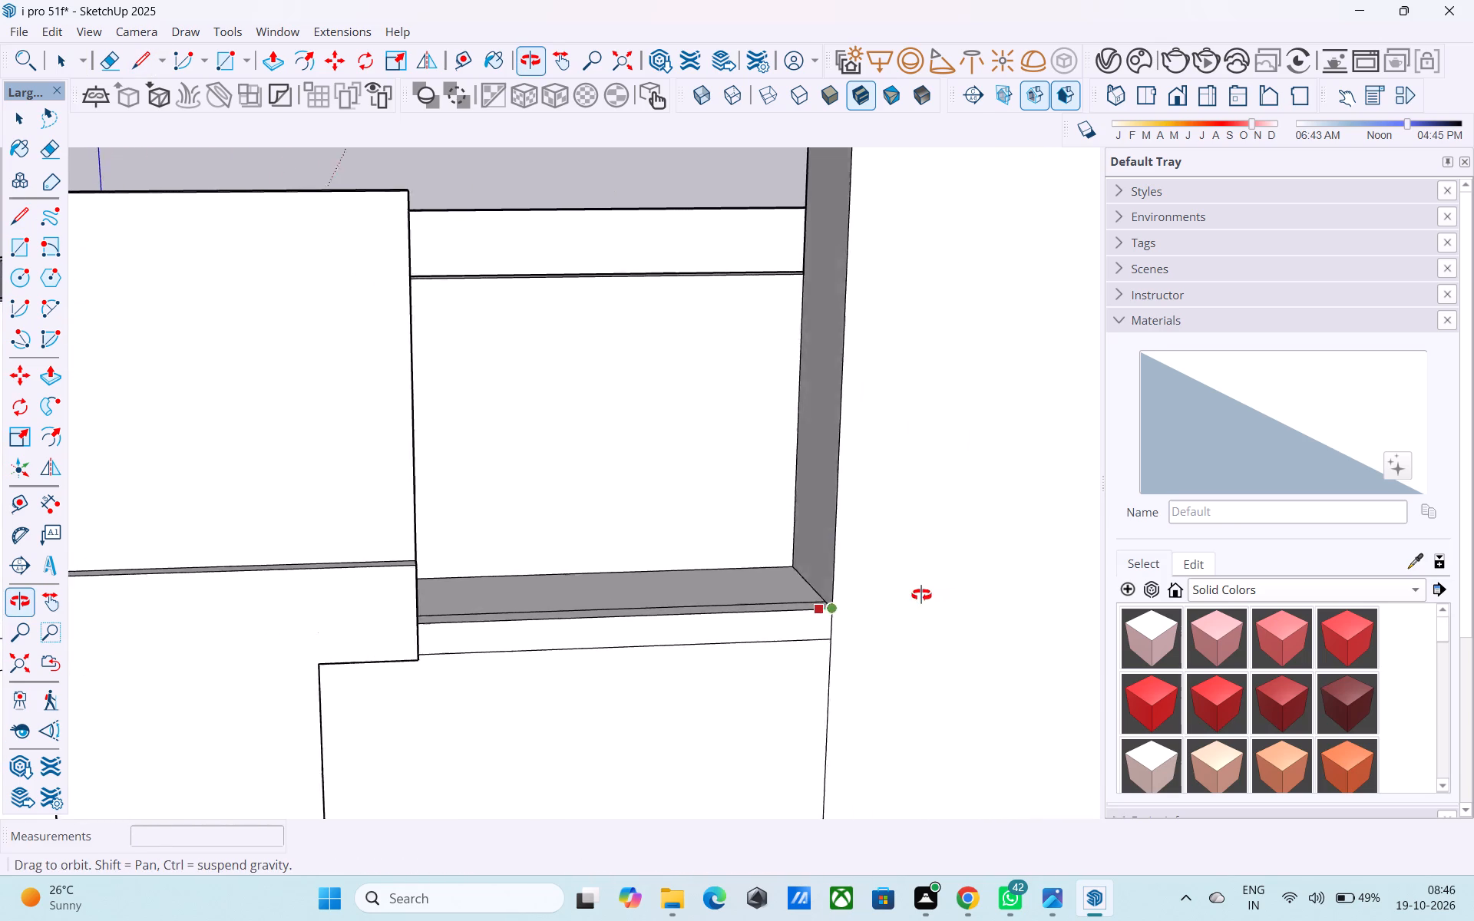
middle_drag(921, 595, 905, 598)
scroll(338, 632, up, 10)
middle_drag(305, 636, 243, 658)
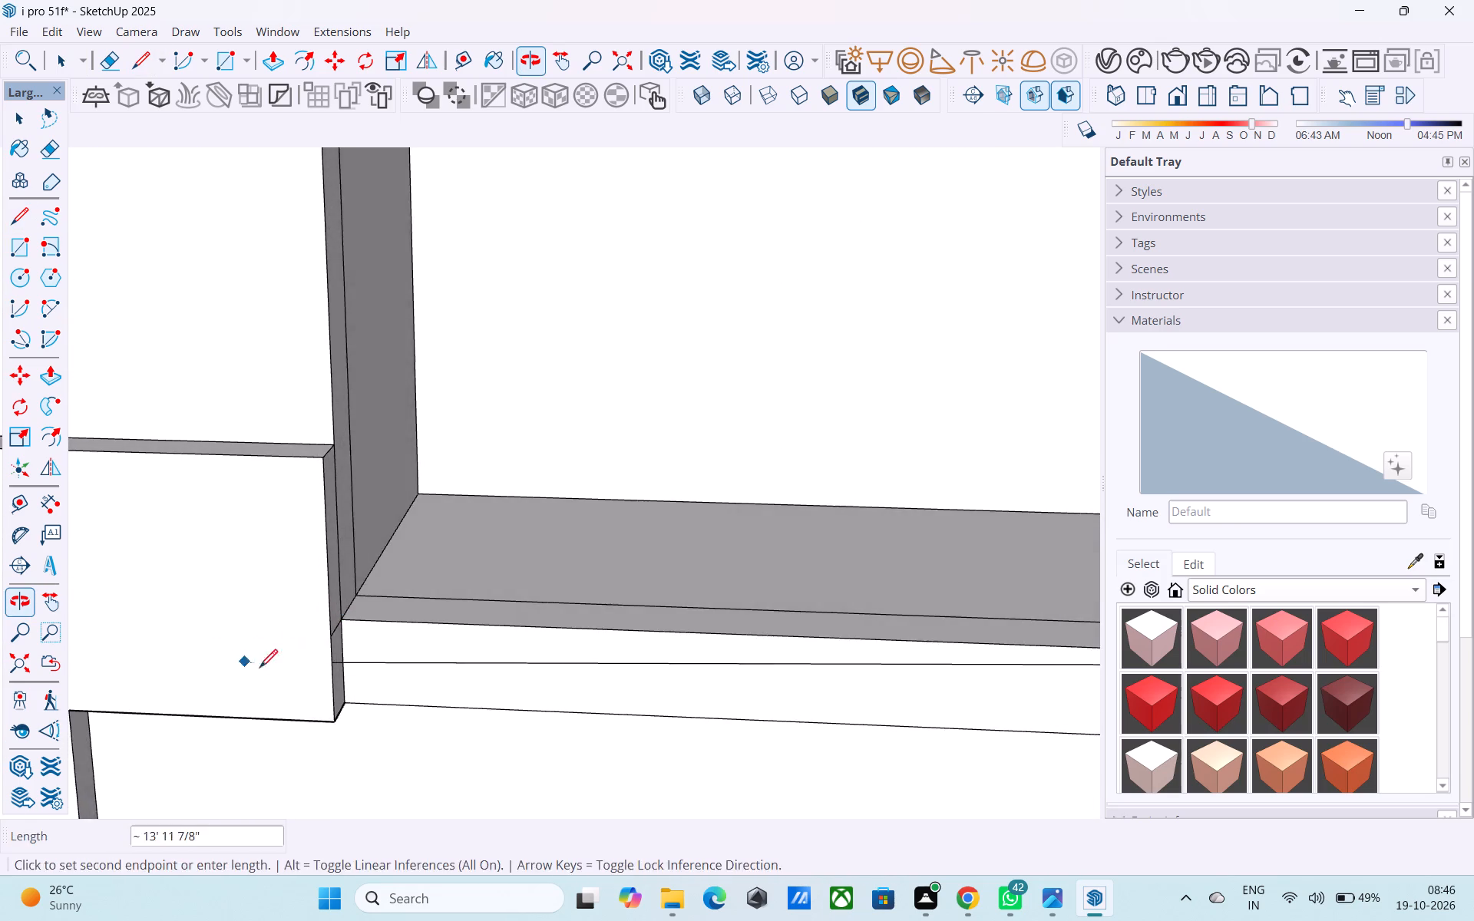
middle_drag(352, 645, 285, 643)
scroll(303, 642, up, 3)
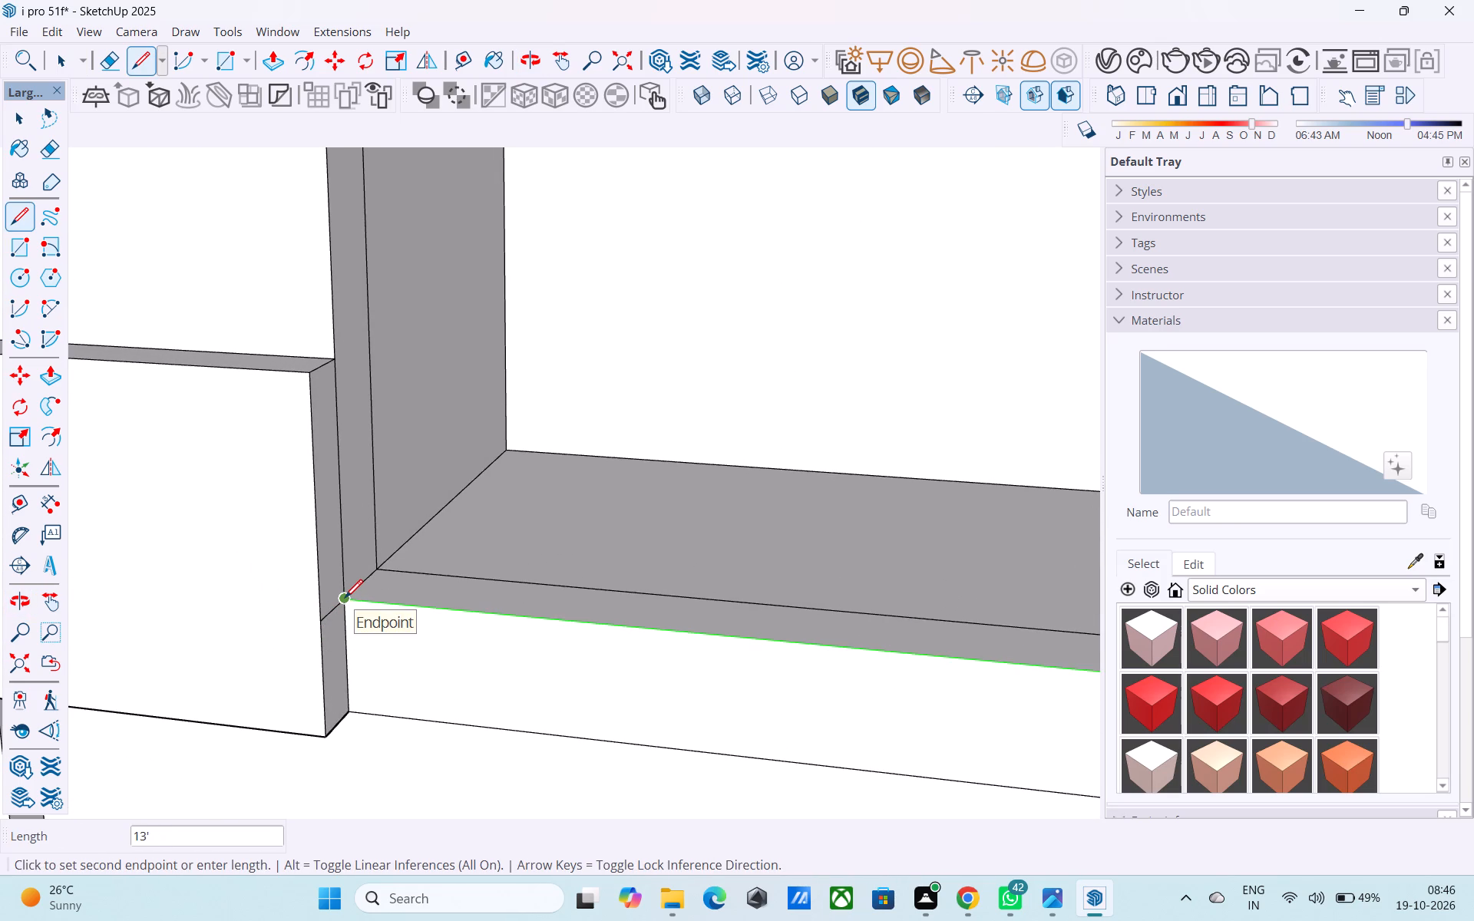
key(space)
Examine the front ledge, raised wall section and corner tower from both sides of the building.
scroll(342, 601, down, 13)
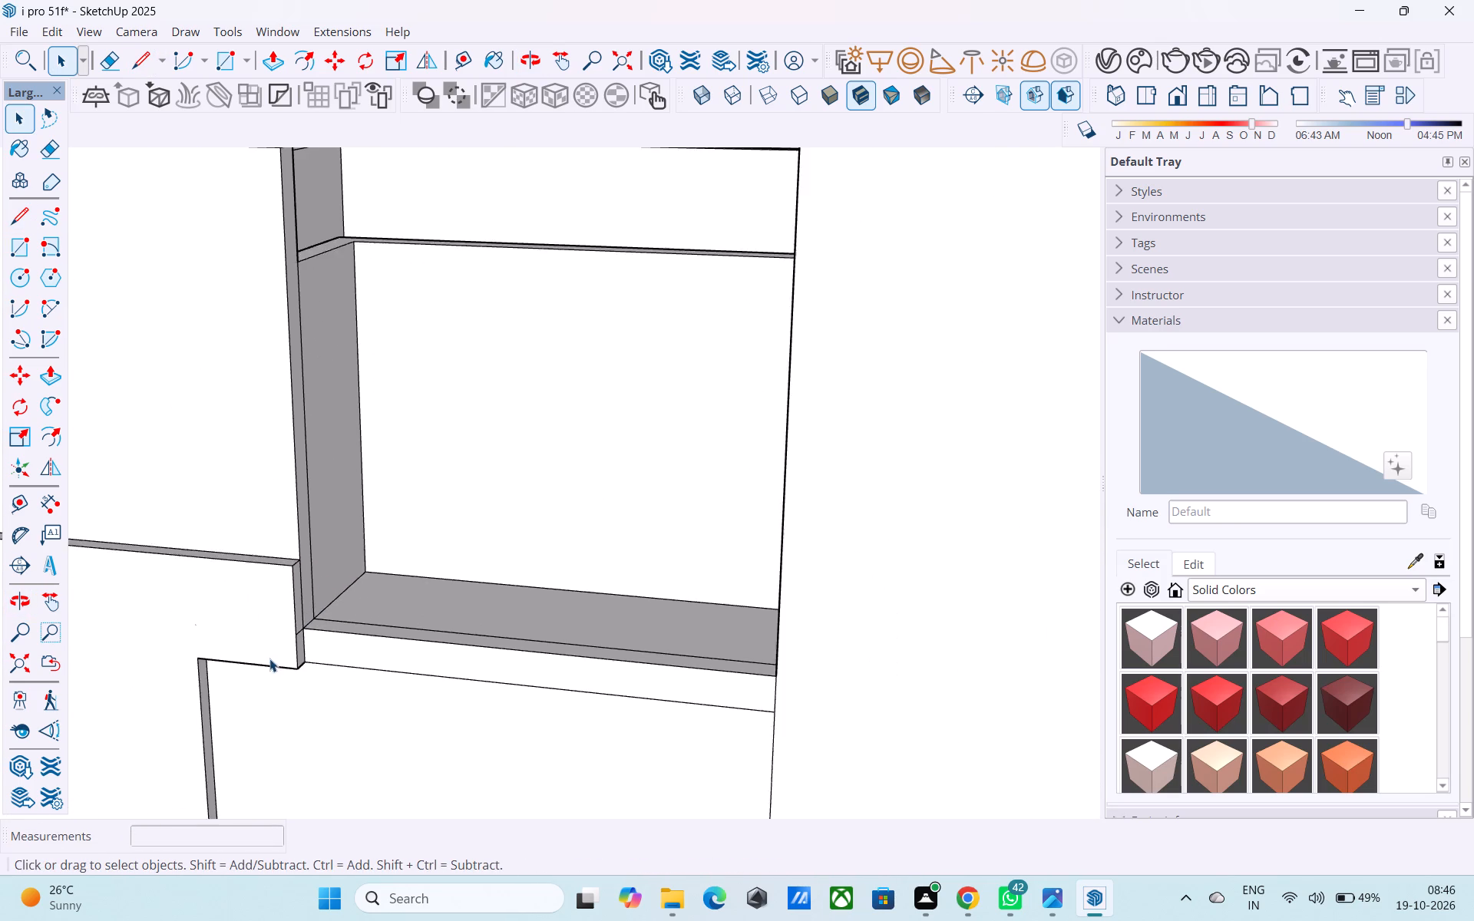
scroll(269, 659, down, 3)
middle_drag(269, 659, 335, 673)
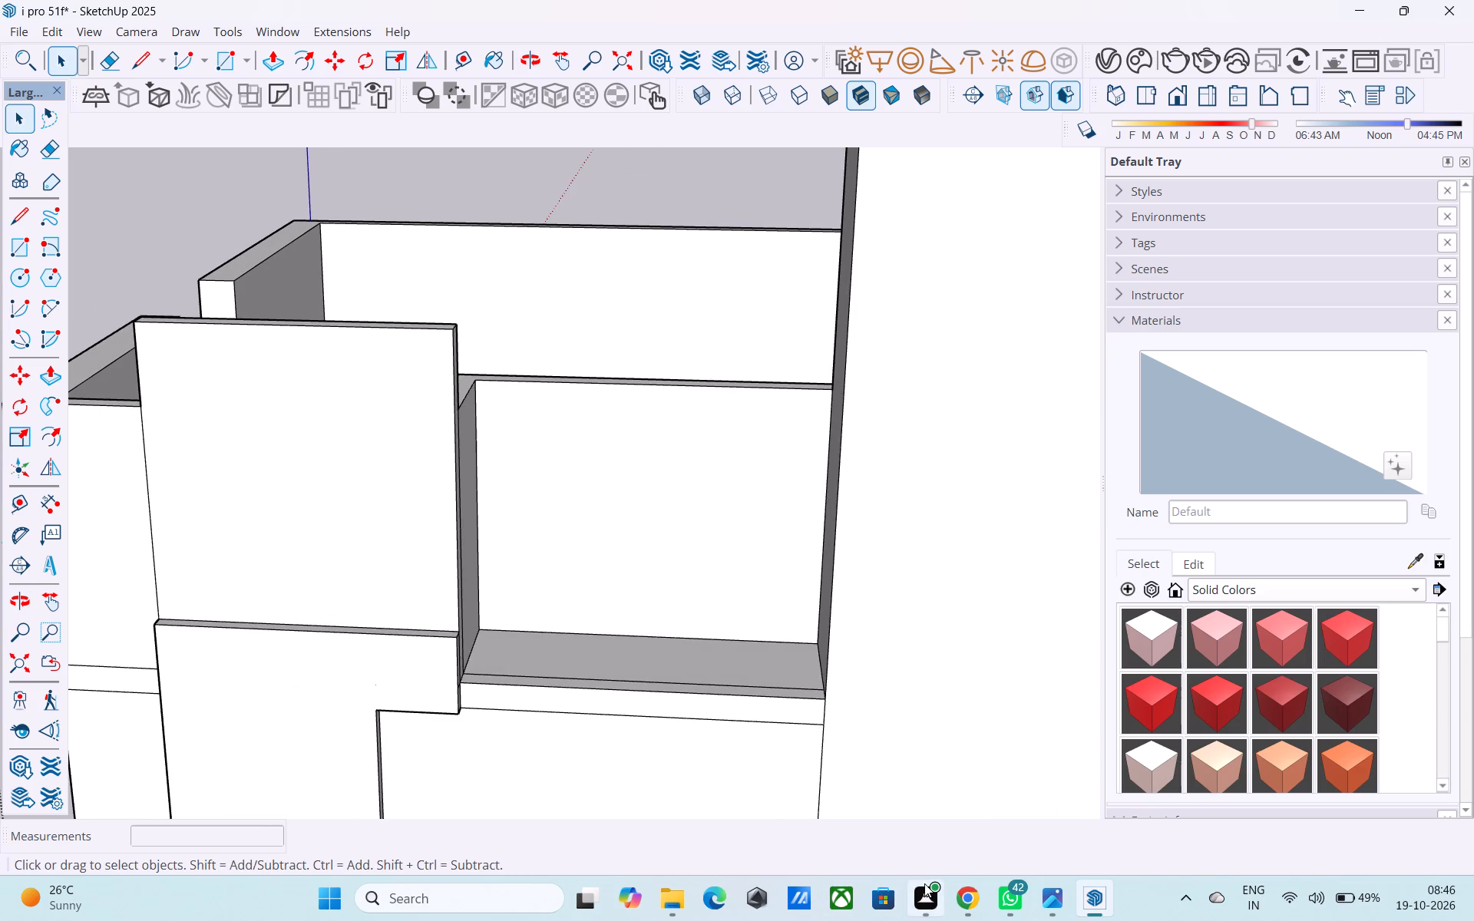
middle_drag(628, 652, 602, 637)
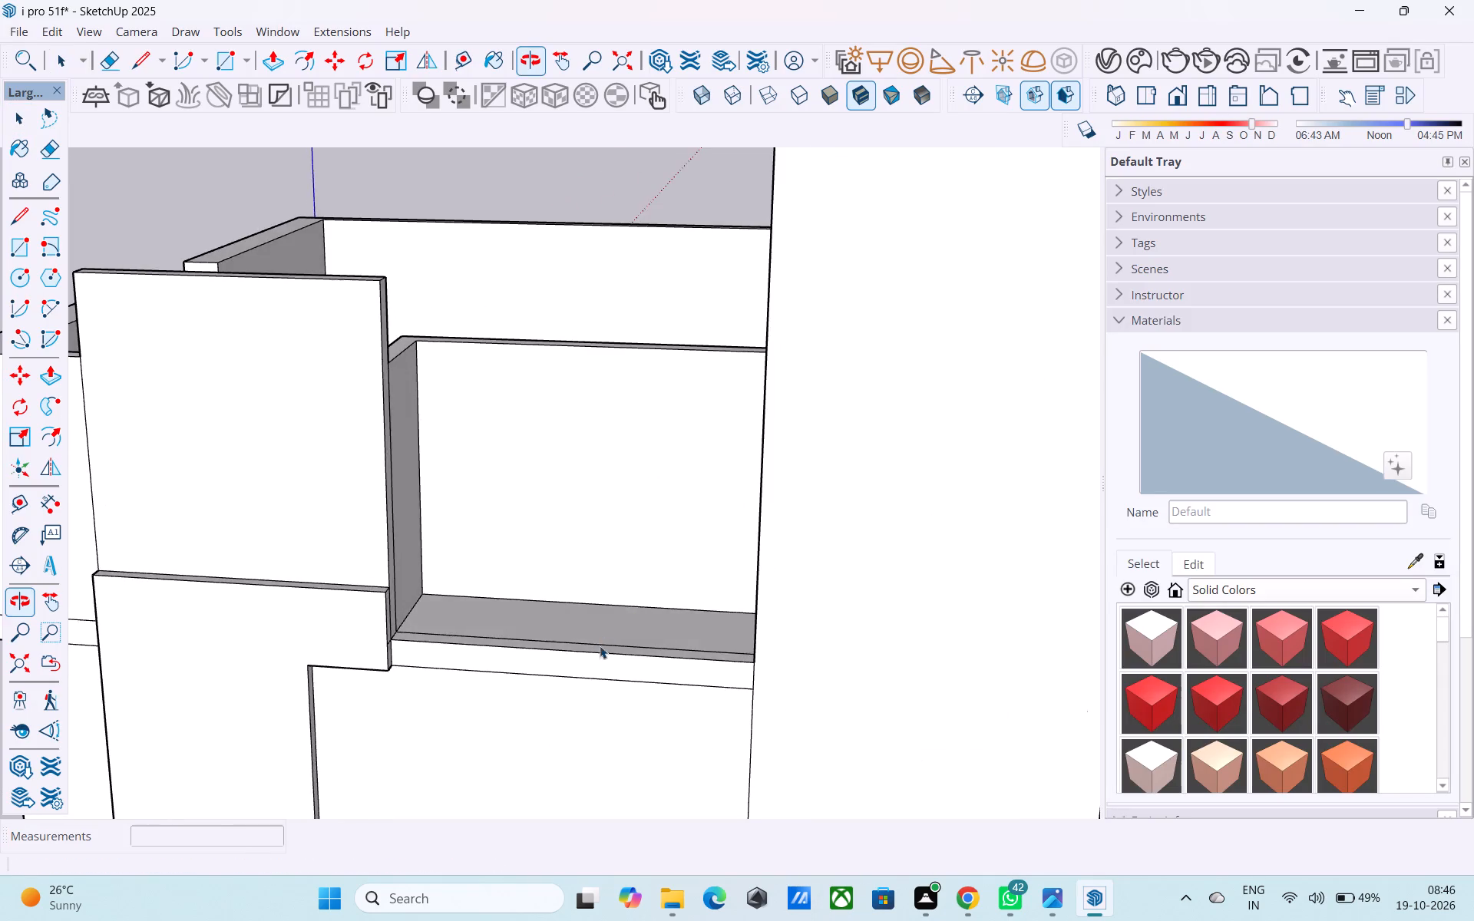
middle_drag(617, 700, 524, 600)
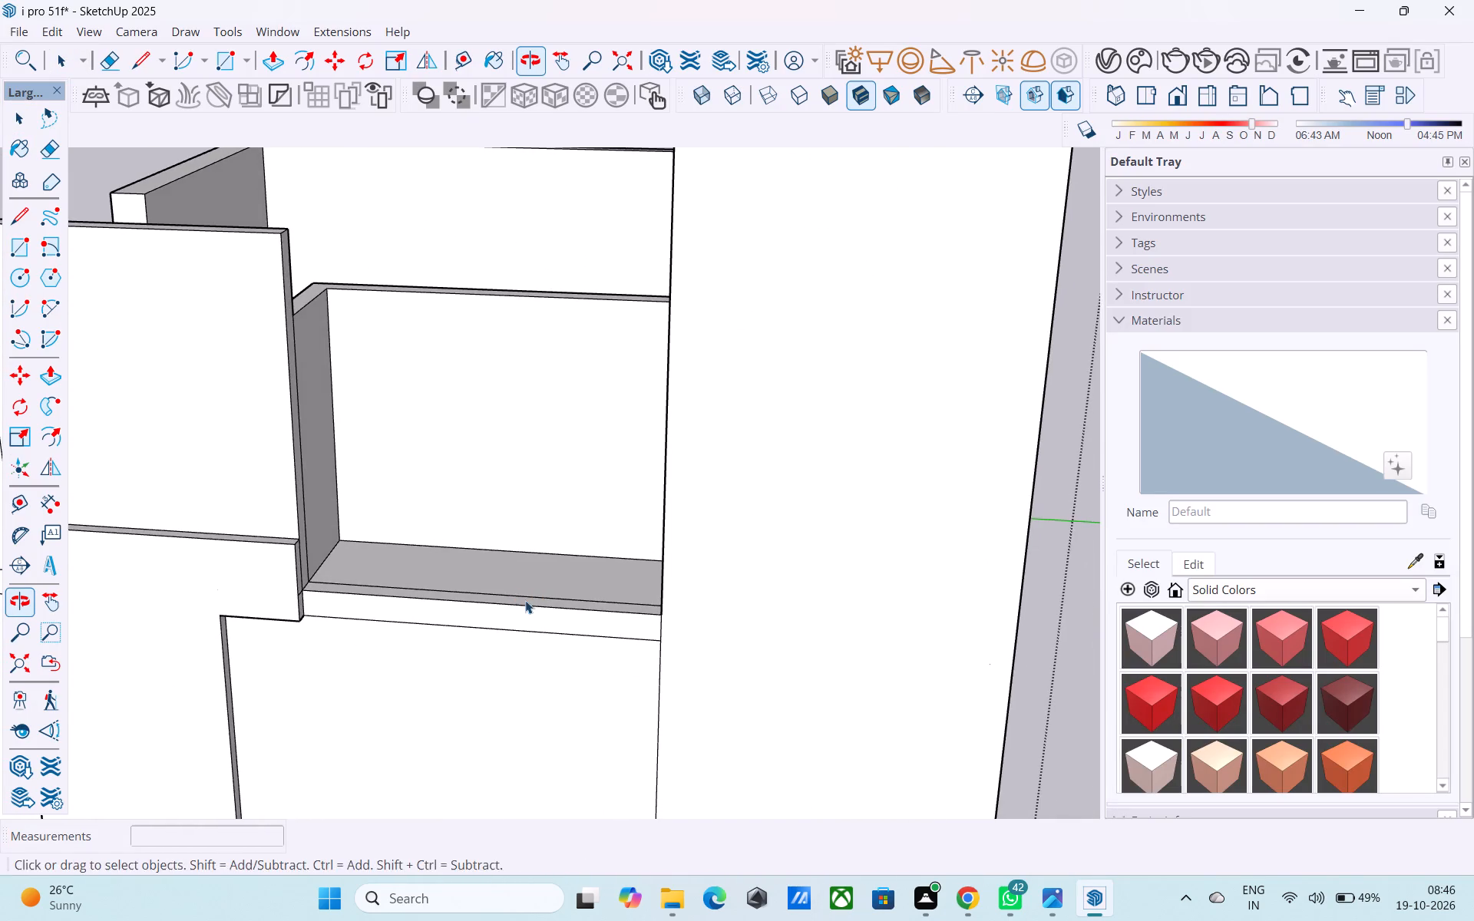
middle_drag(513, 614, 438, 625)
shift+middle_drag(477, 693, 554, 606)
shift+scroll(477, 693, up, 1)
scroll(554, 606, down, 3)
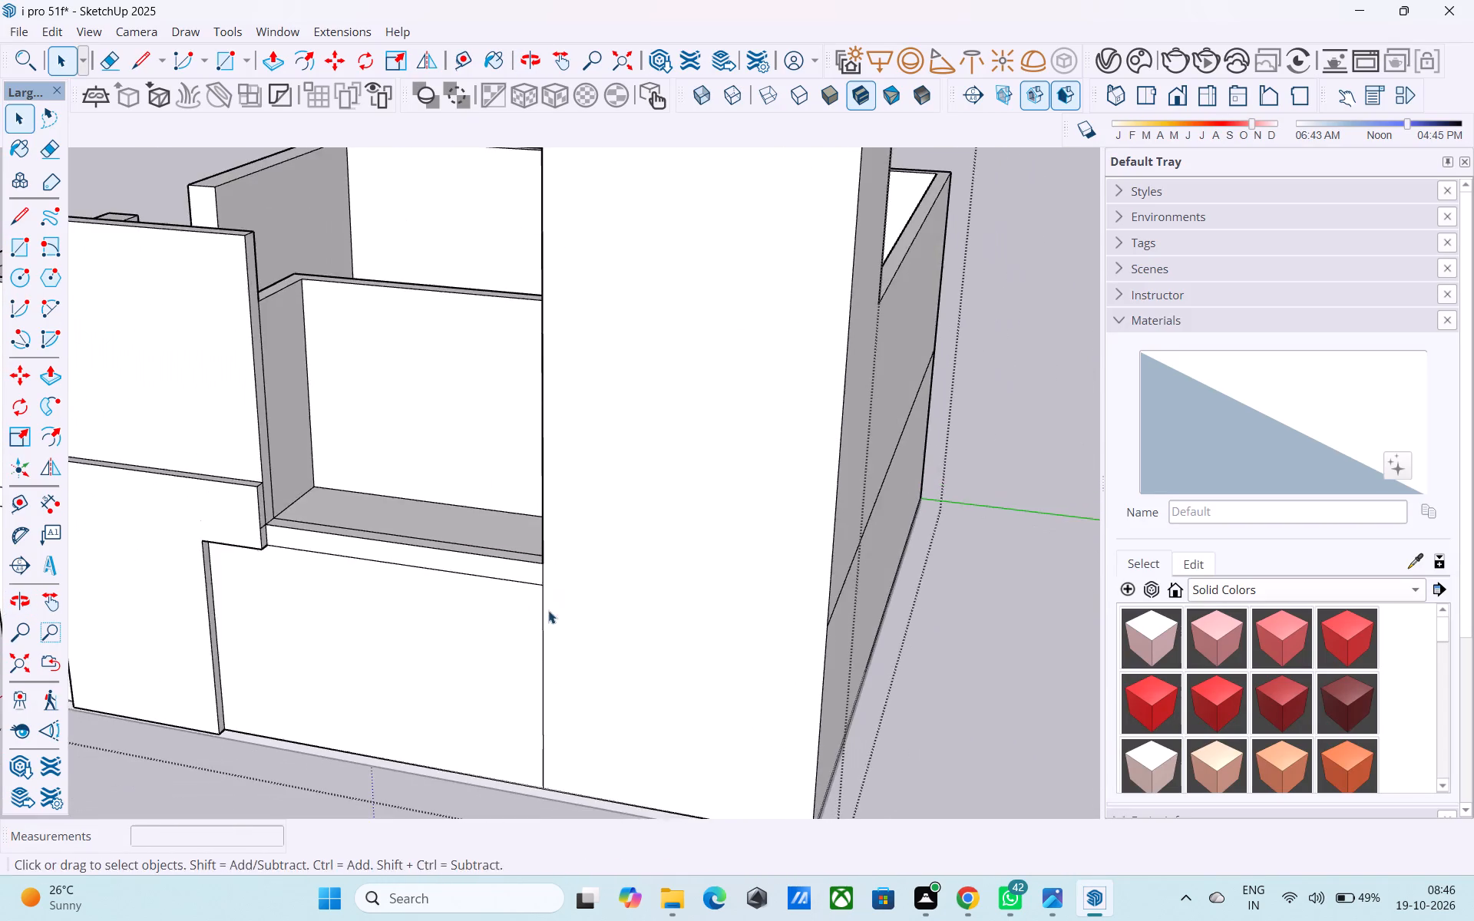
scroll(521, 610, down, 3)
middle_drag(515, 610, 705, 647)
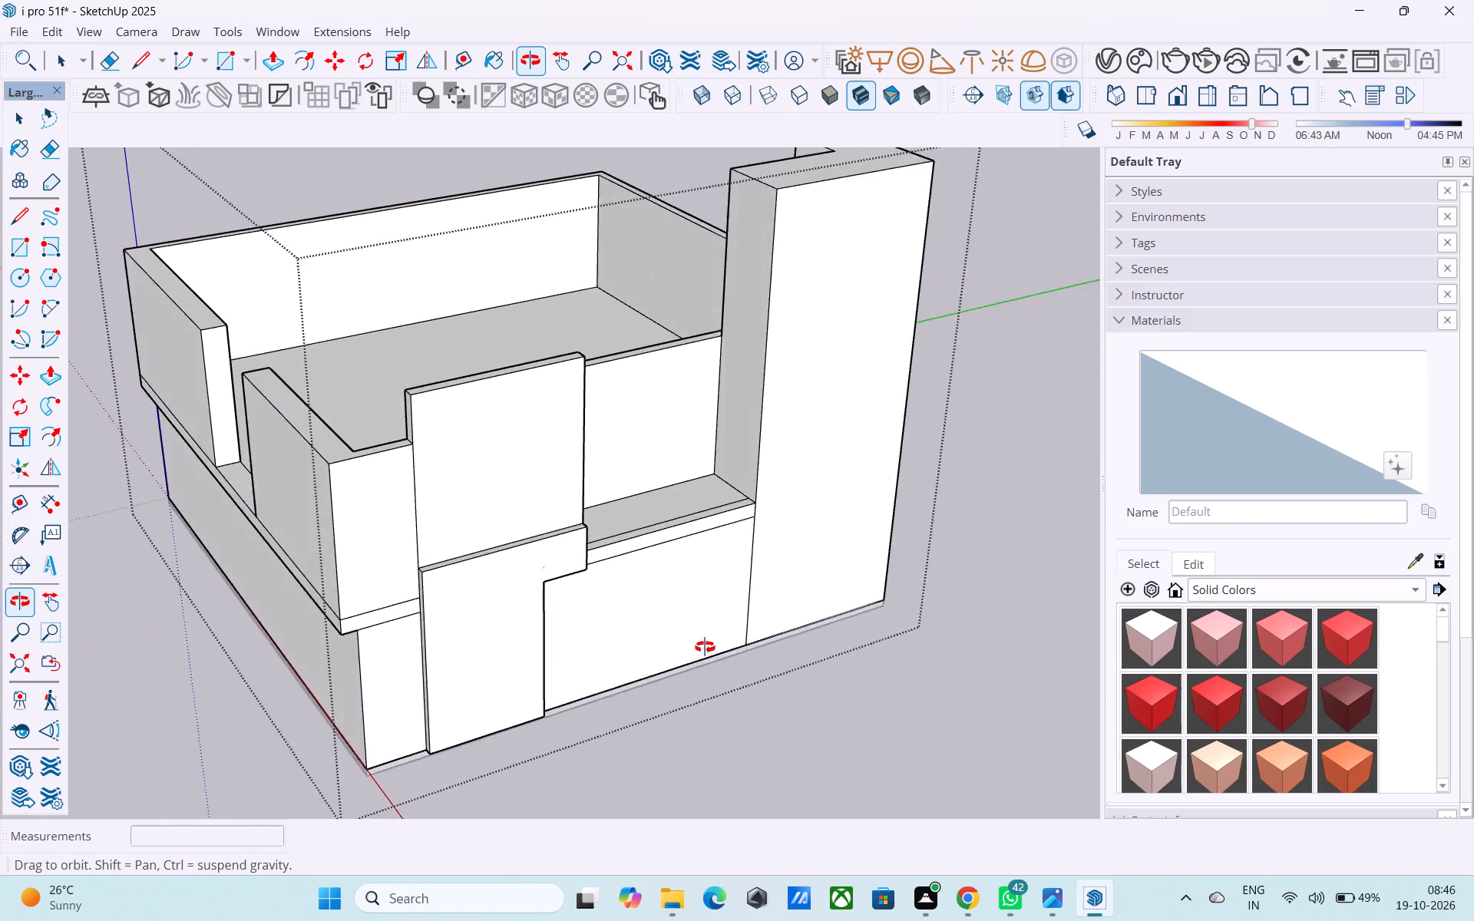
middle_drag(705, 647, 256, 682)
middle_drag(345, 640, 530, 706)
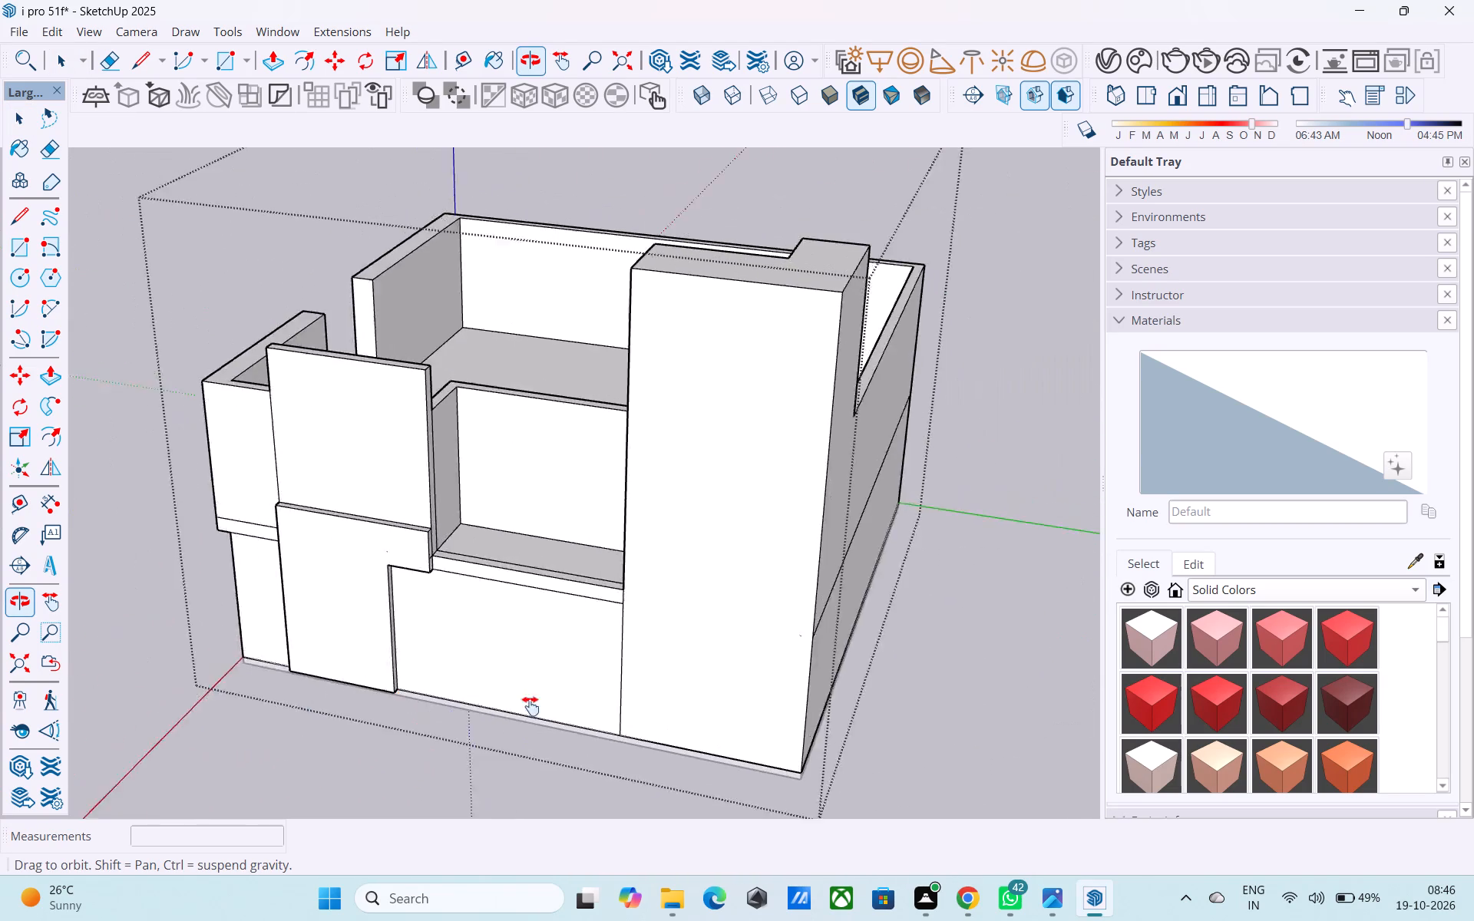
middle_drag(530, 706, 570, 708)
Measure the front ledge's outer edge again, from the L-shaped panel to the corner tower.
key(l)
middle_drag(676, 687, 635, 678)
scroll(545, 596, up, 4)
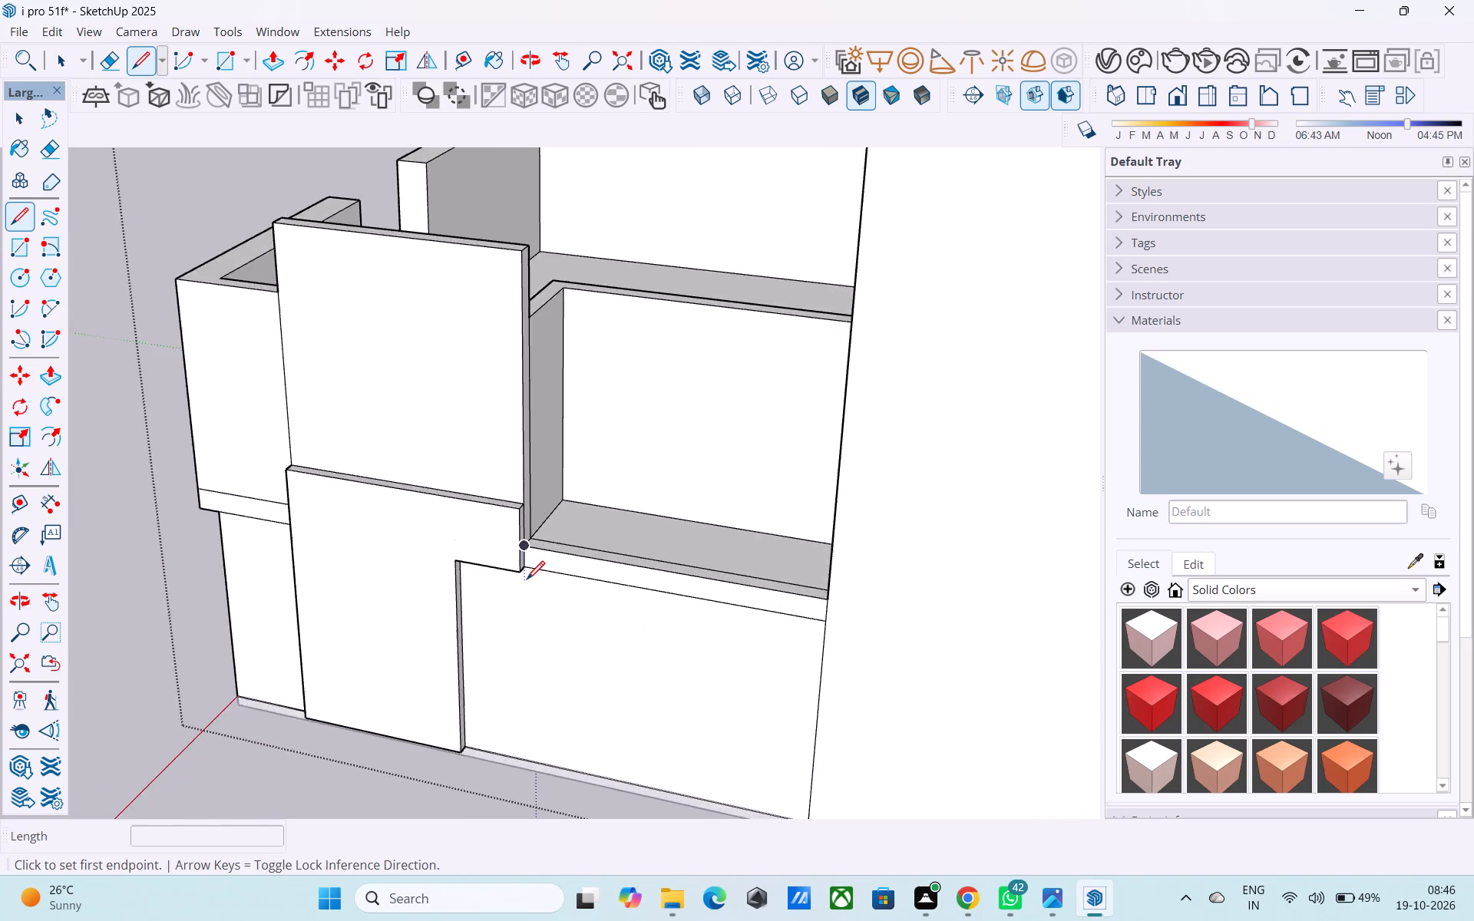
scroll(527, 581, up, 11)
click(537, 477)
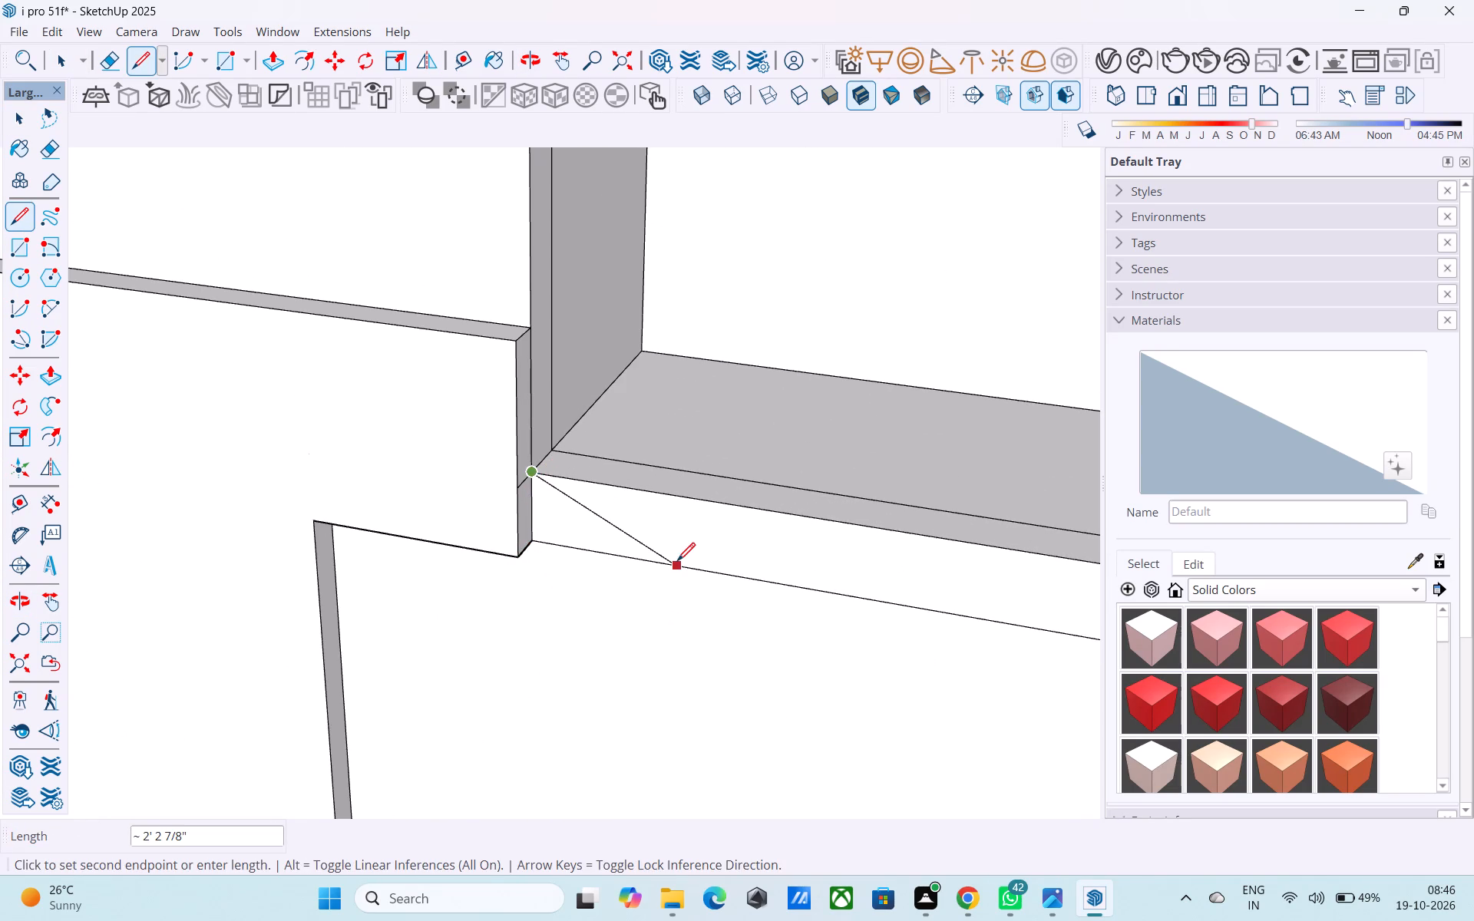
shift+middle_drag(677, 562, 839, 449)
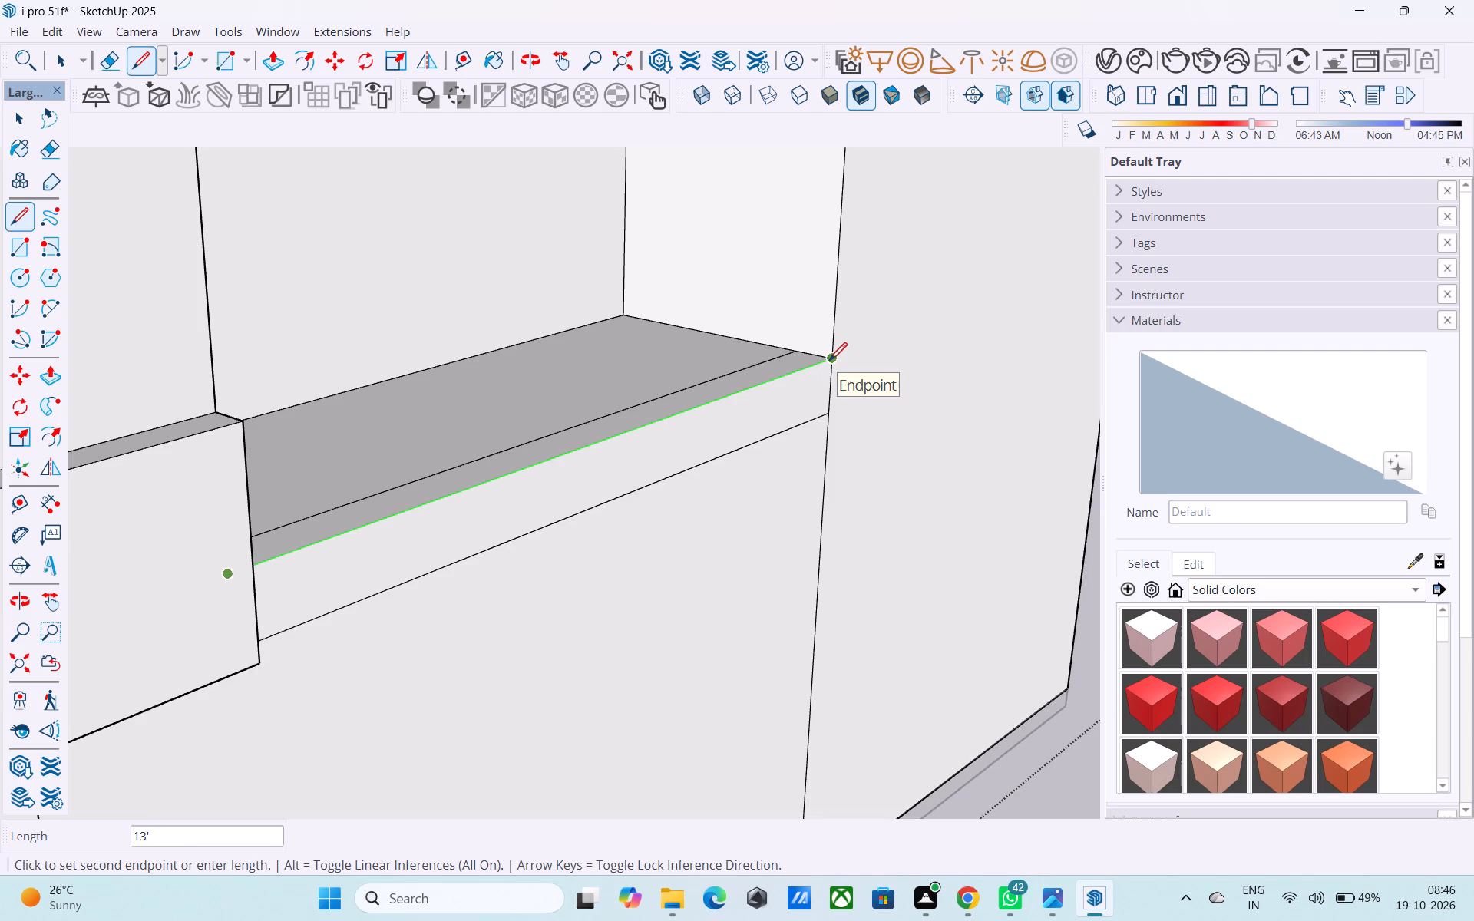
key(space)
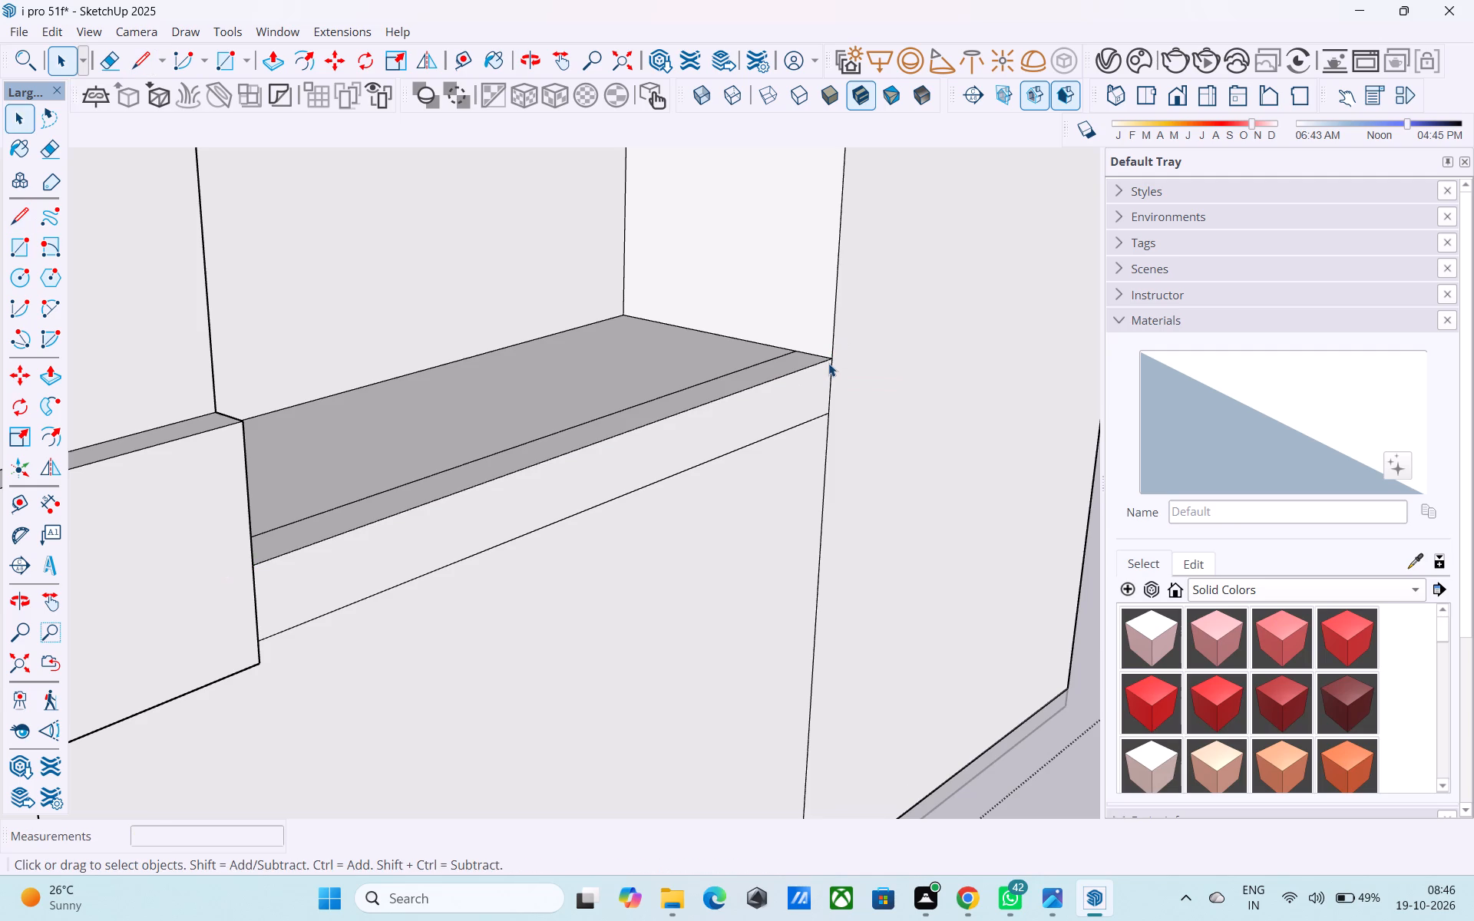
Examine the raised front wall section and the recessed wall beside it from above and from the front.
scroll(954, 443, down, 12)
middle_drag(916, 486, 774, 532)
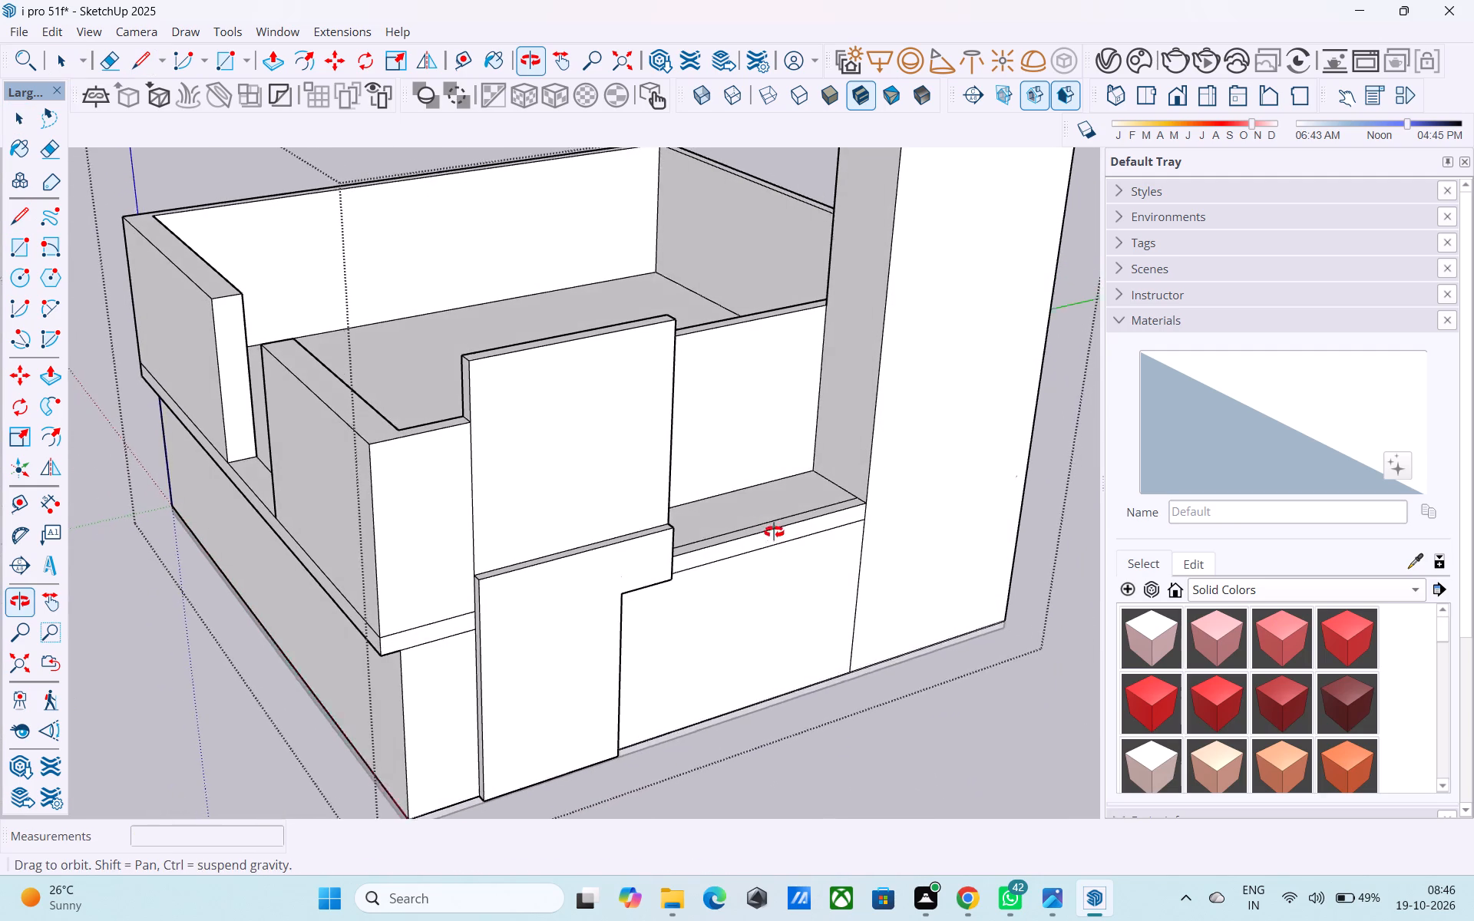
middle_drag(774, 532, 774, 531)
middle_drag(577, 456, 618, 504)
scroll(898, 617, down, 4)
middle_drag(802, 635, 721, 589)
scroll(681, 386, up, 4)
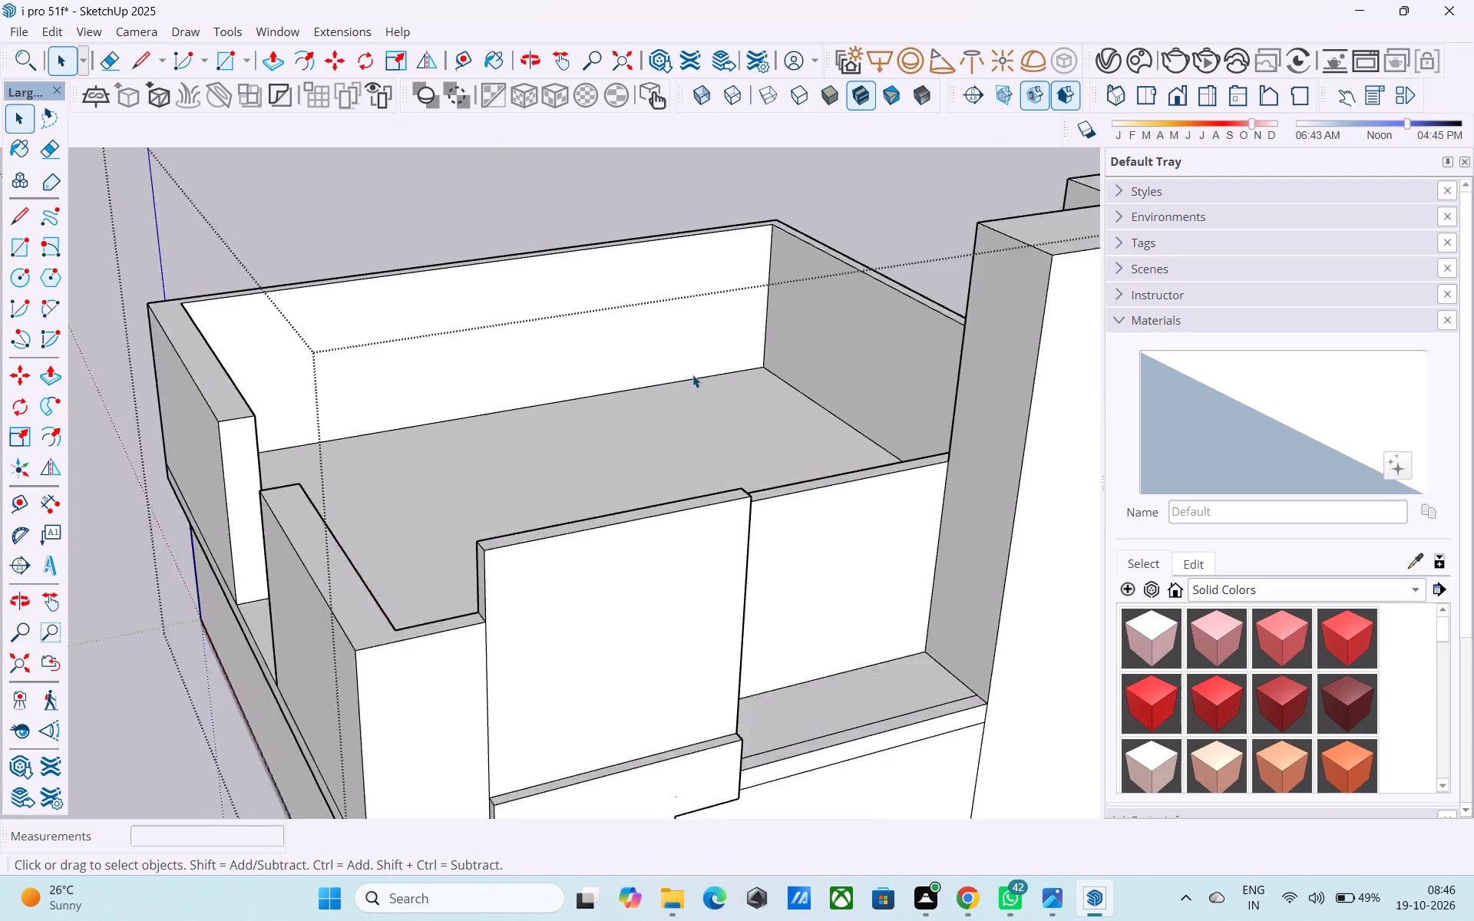
scroll(692, 375, up, 1)
middle_drag(686, 508, 673, 468)
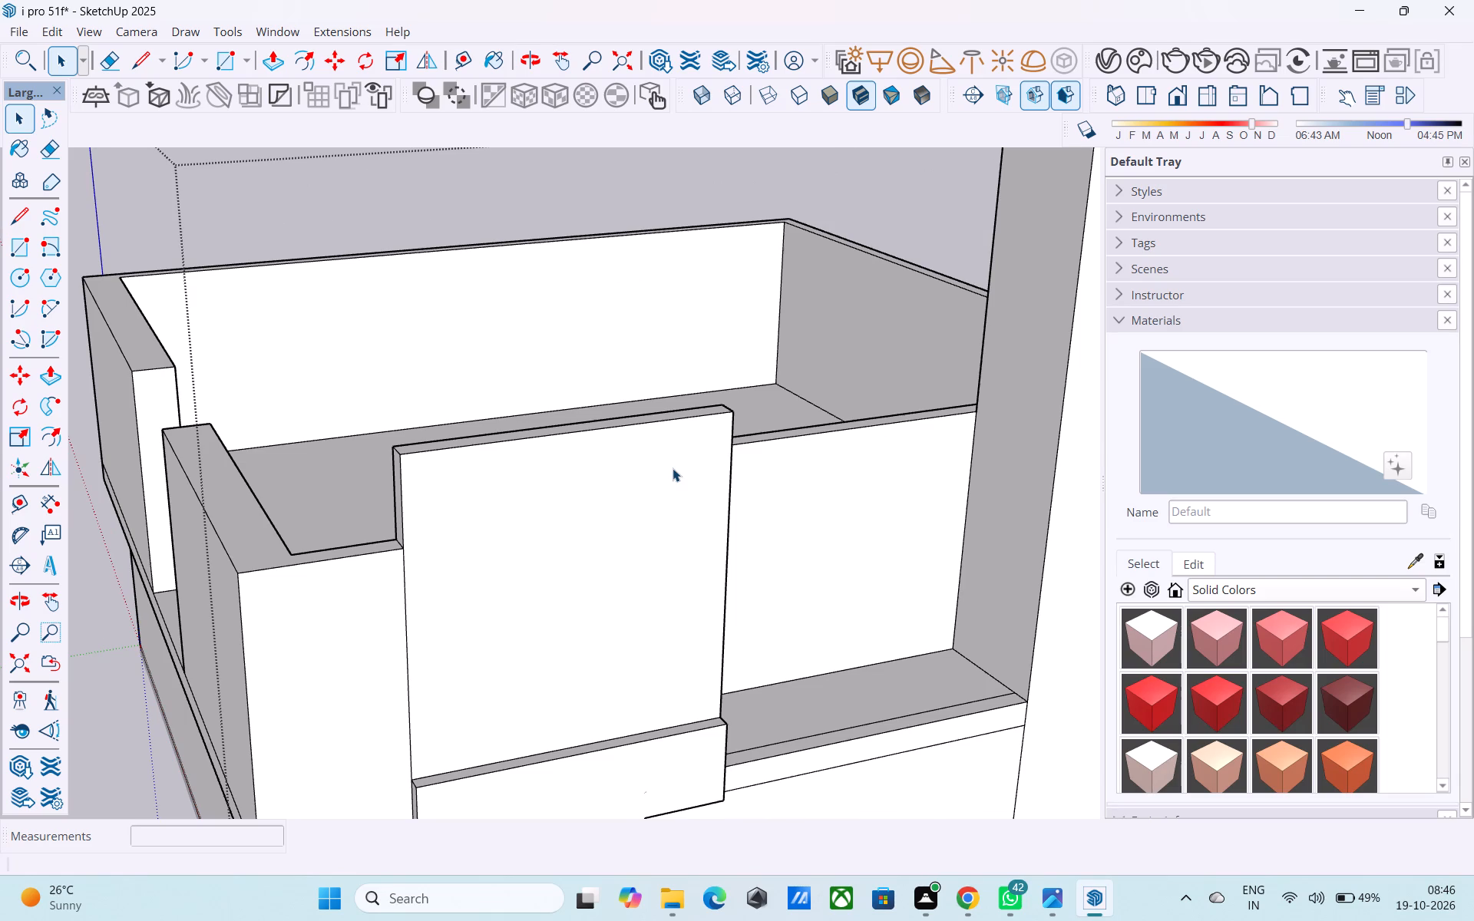
middle_click(673, 467)
middle_drag(669, 464, 660, 441)
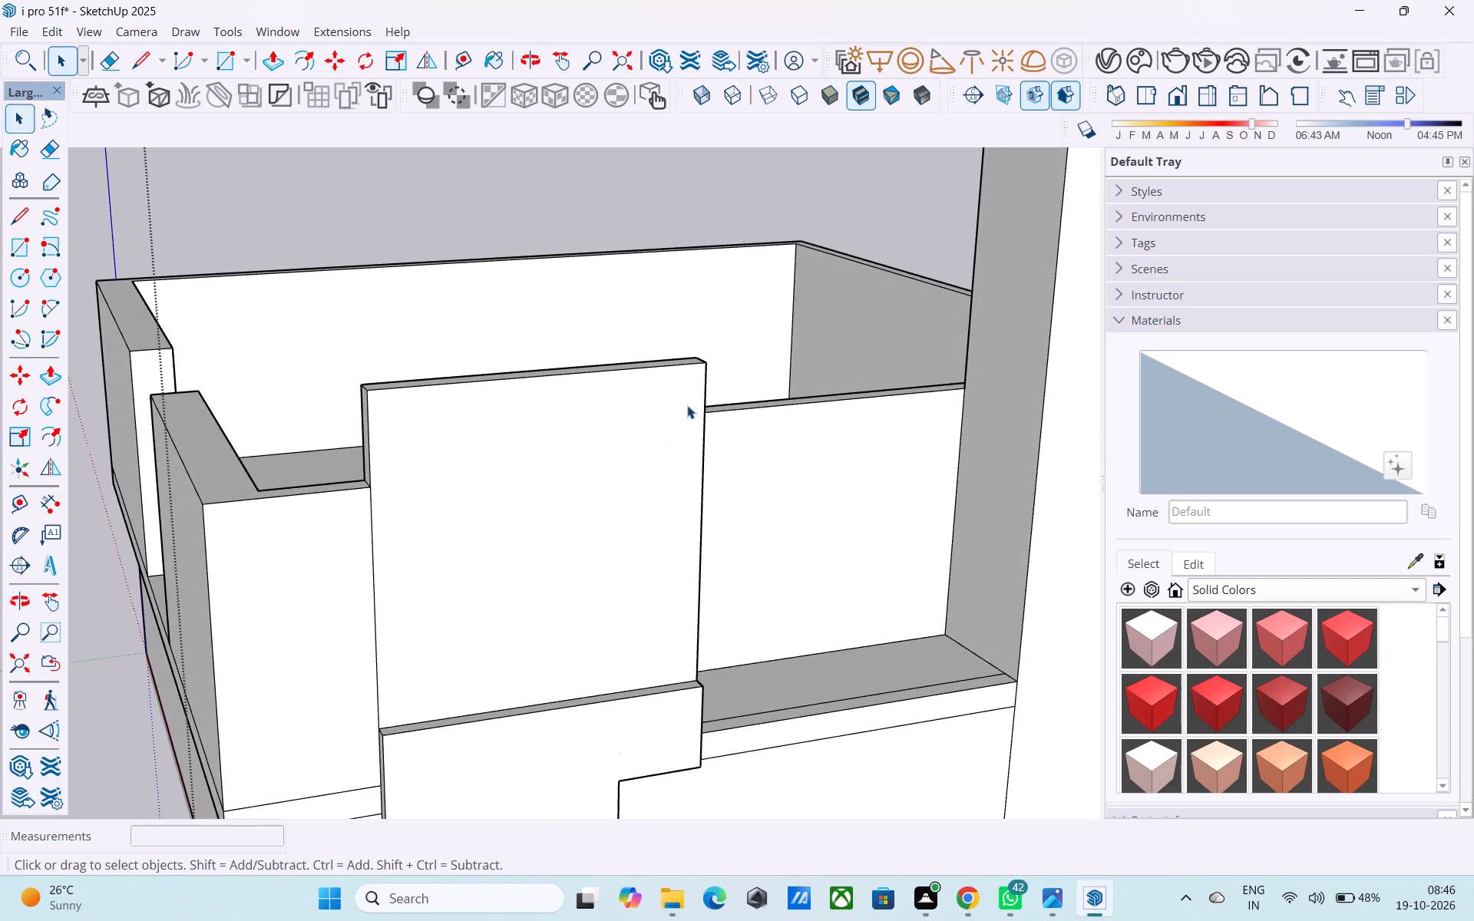
Measure along the top front edge of the raised wall section, starting at its corner nearest the tower.
scroll(687, 404, up, 3)
key(l)
click(717, 344)
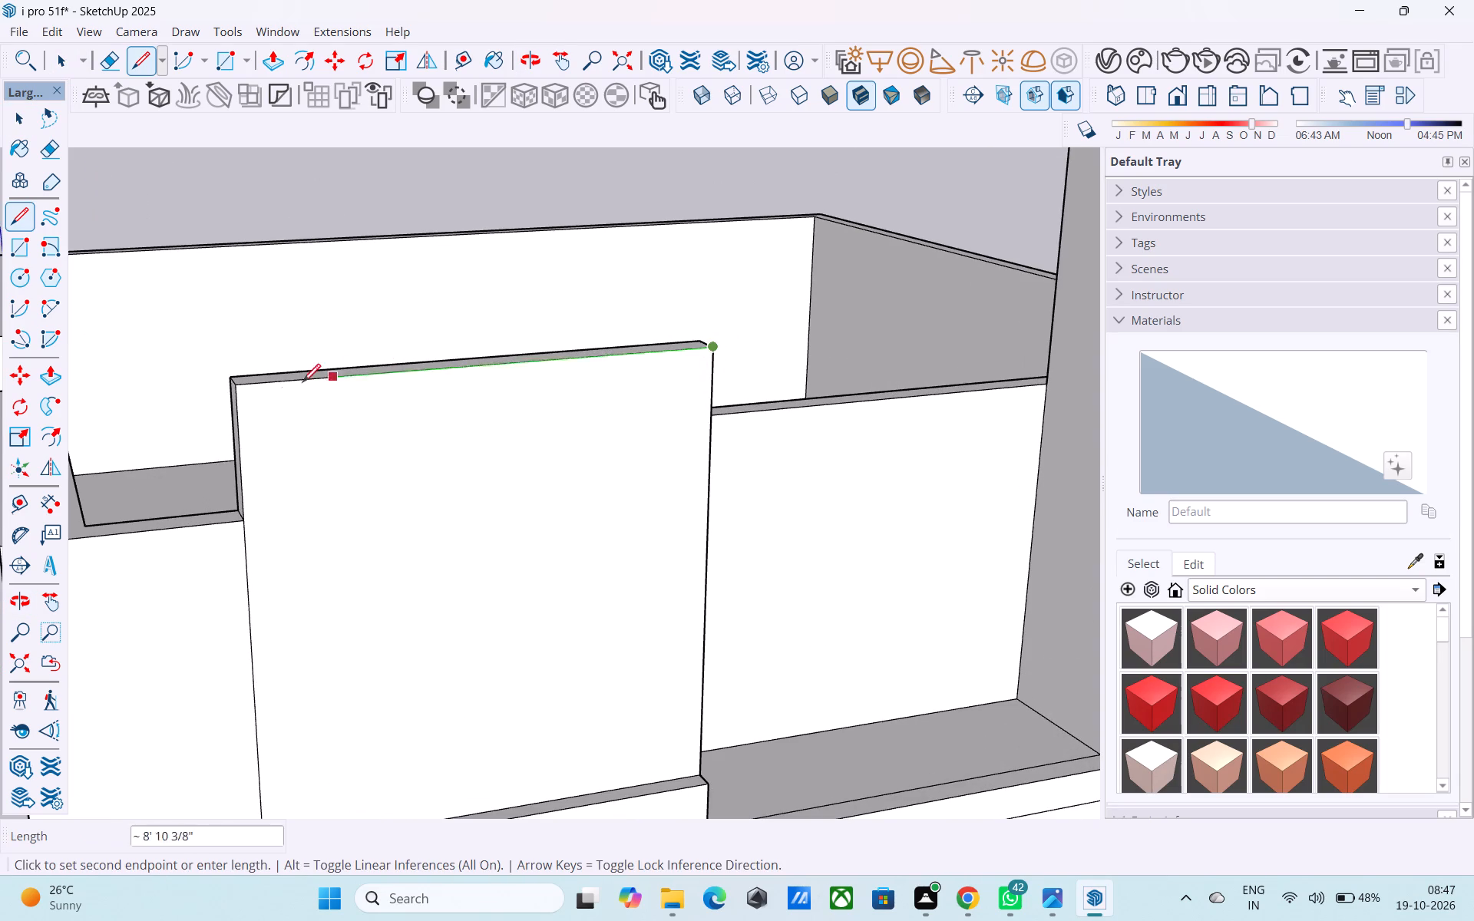
key(space)
middle_drag(629, 440, 620, 440)
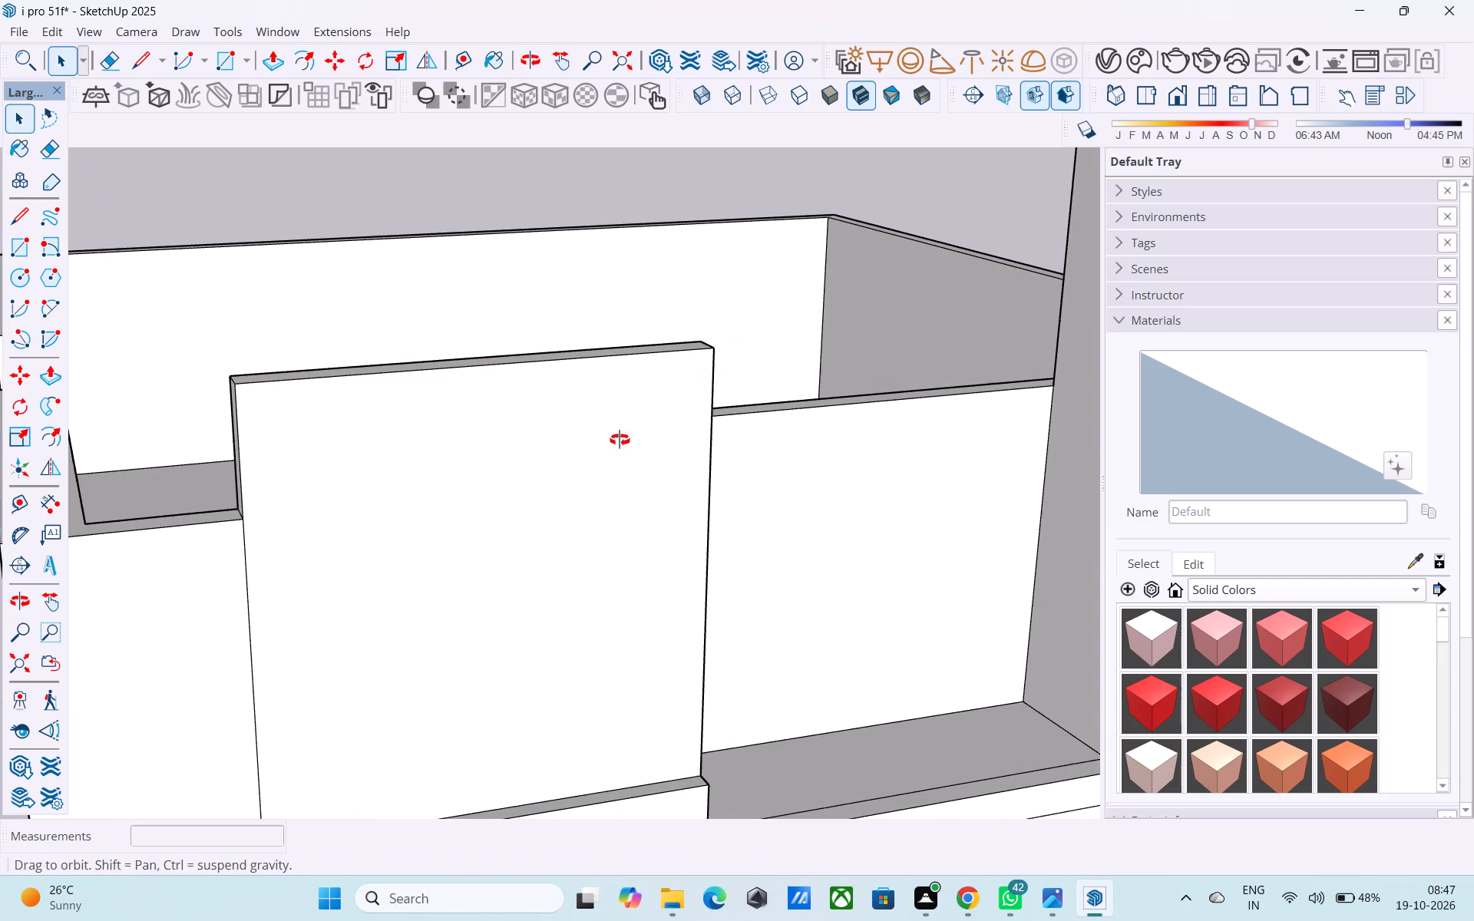
Copy the raised front wall's vertical edge nearest the tower 4' across its front face.
middle_drag(620, 440, 577, 453)
middle_drag(679, 468, 525, 527)
middle_drag(673, 412, 625, 422)
click(723, 408)
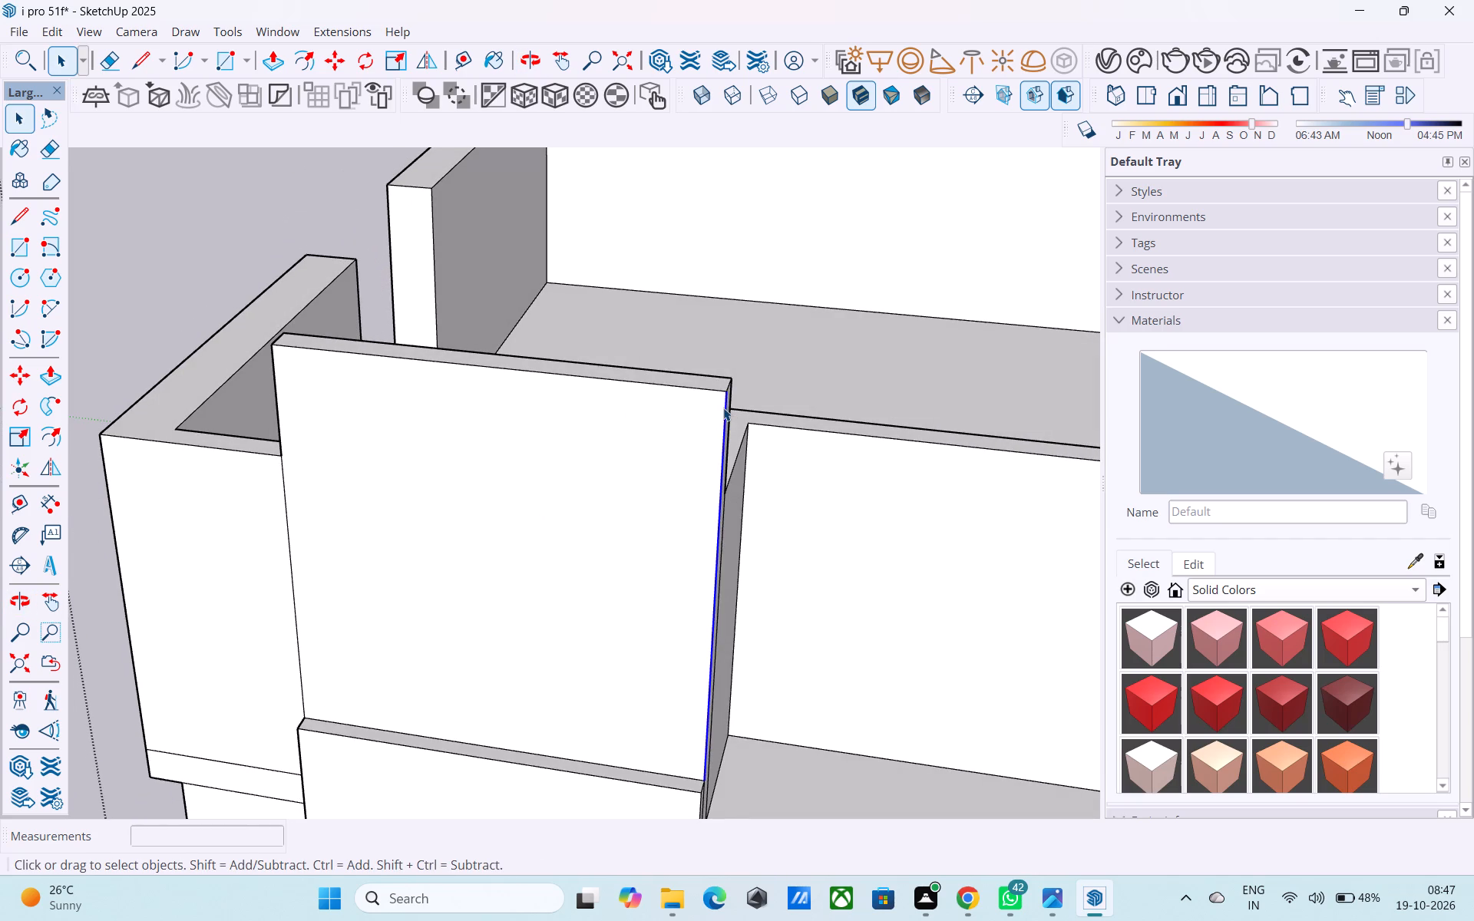
key(m)
click(723, 388)
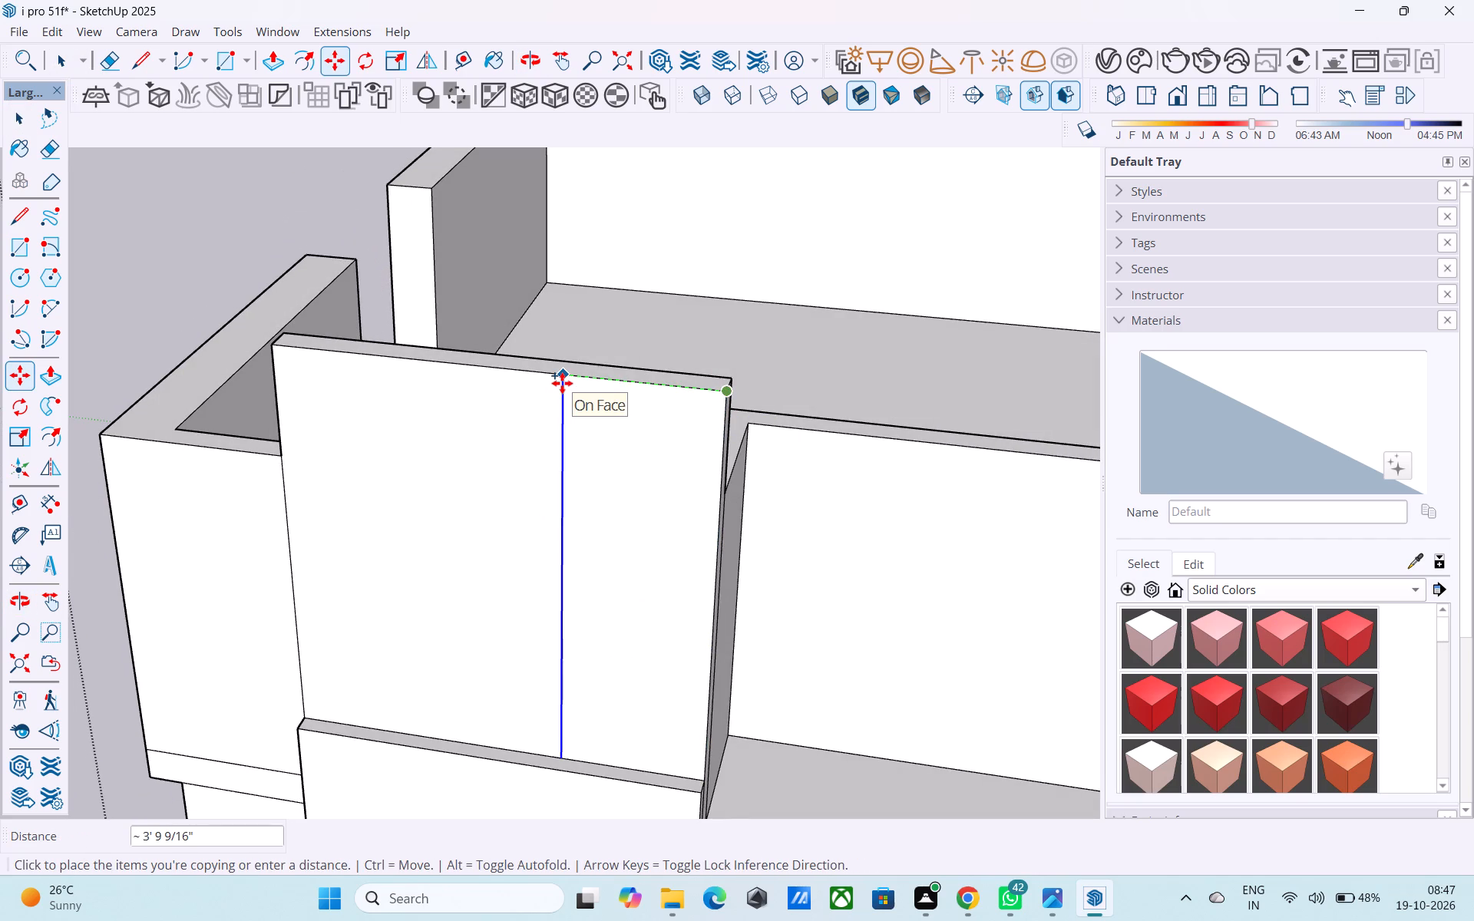
text(8')
key(Return)
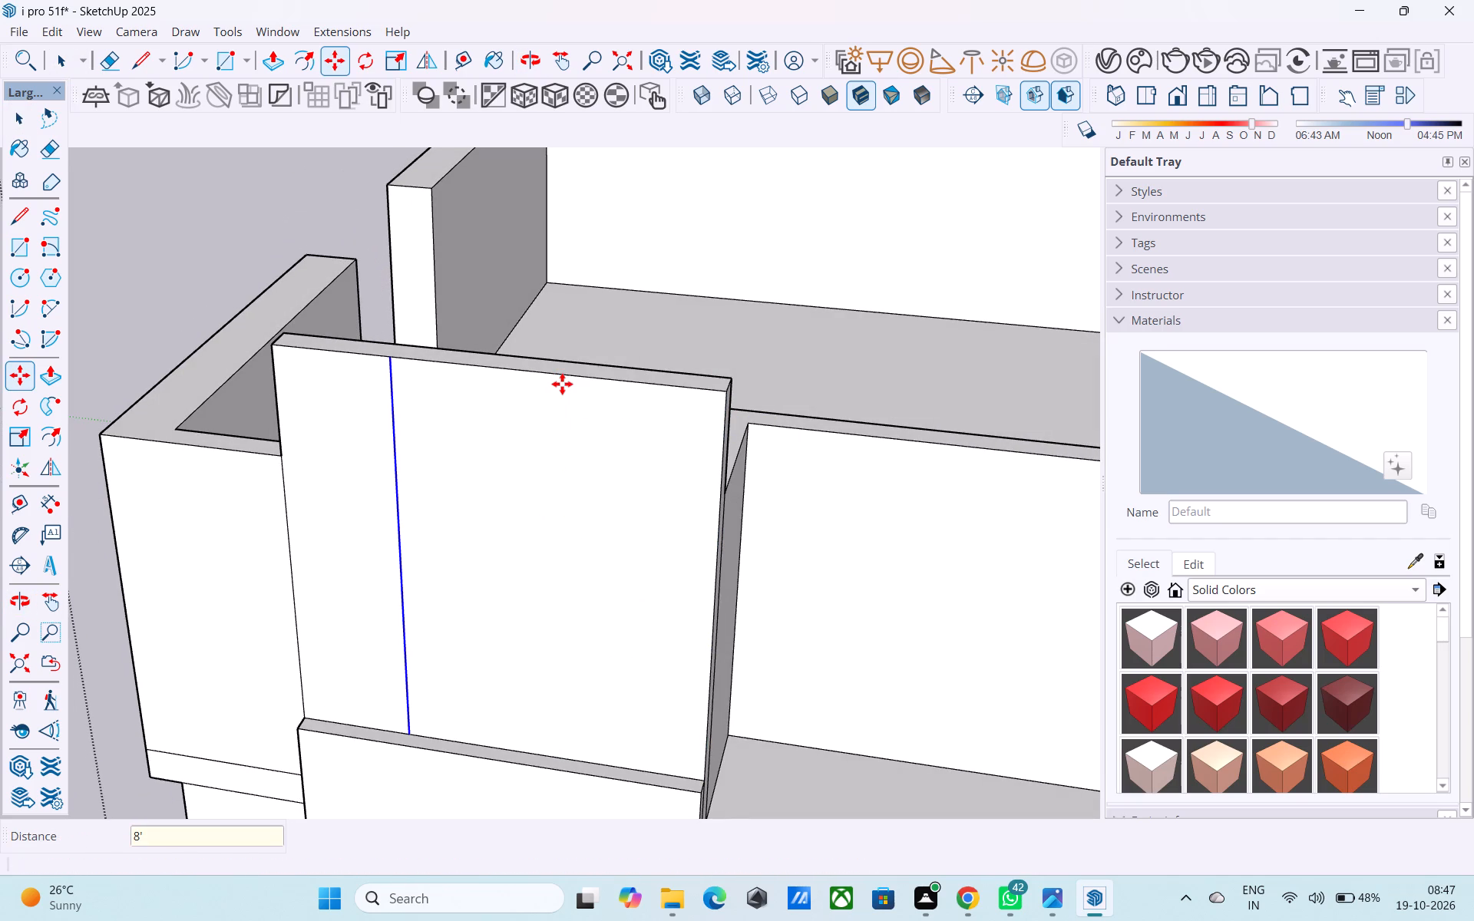
text(6')
key(Return)
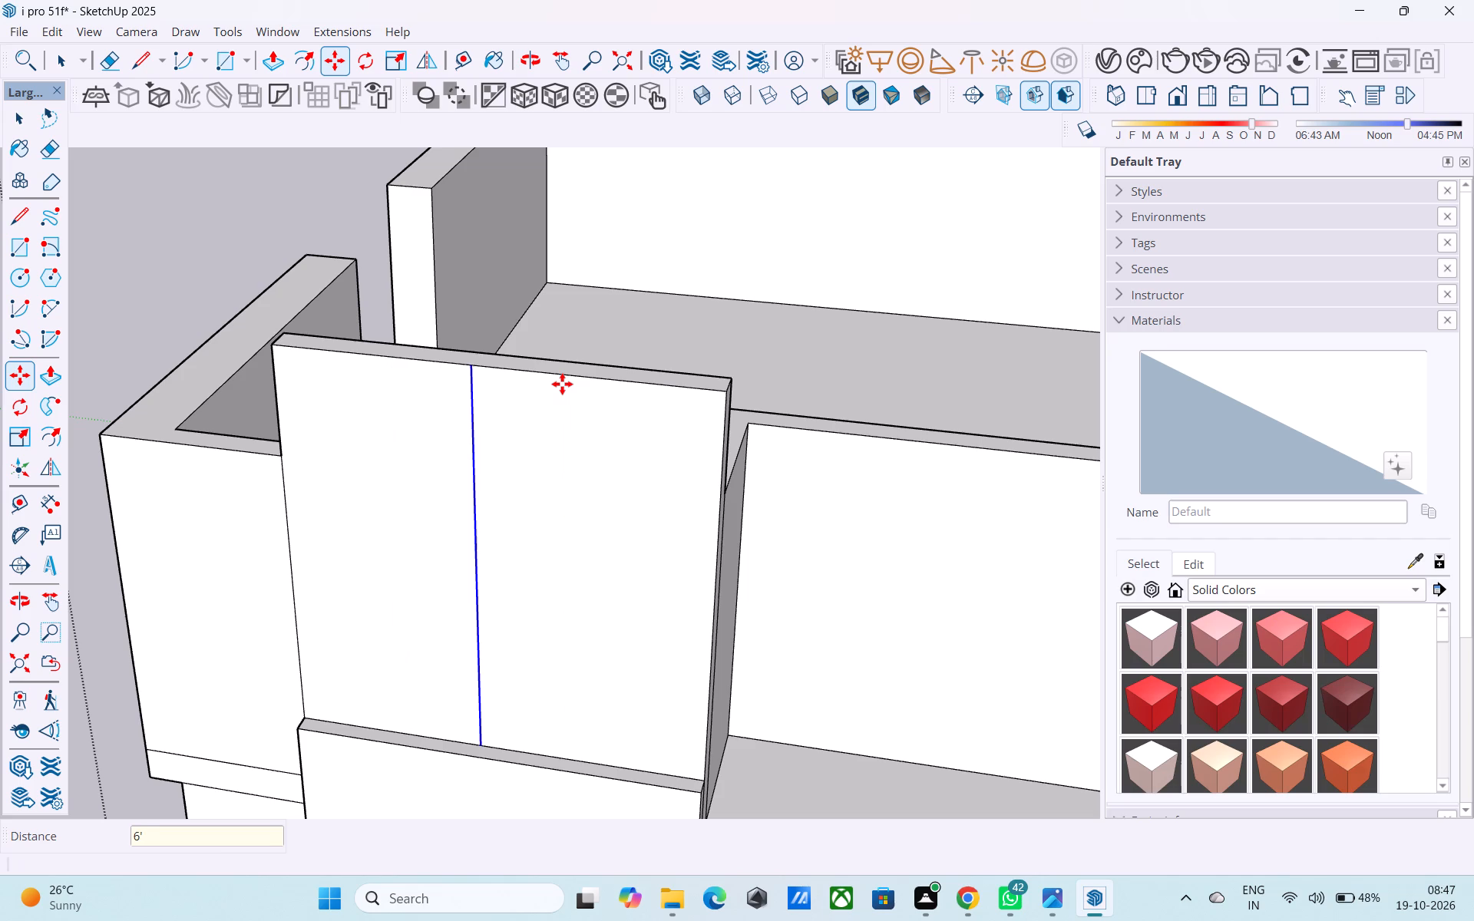
text(4')
key(Return)
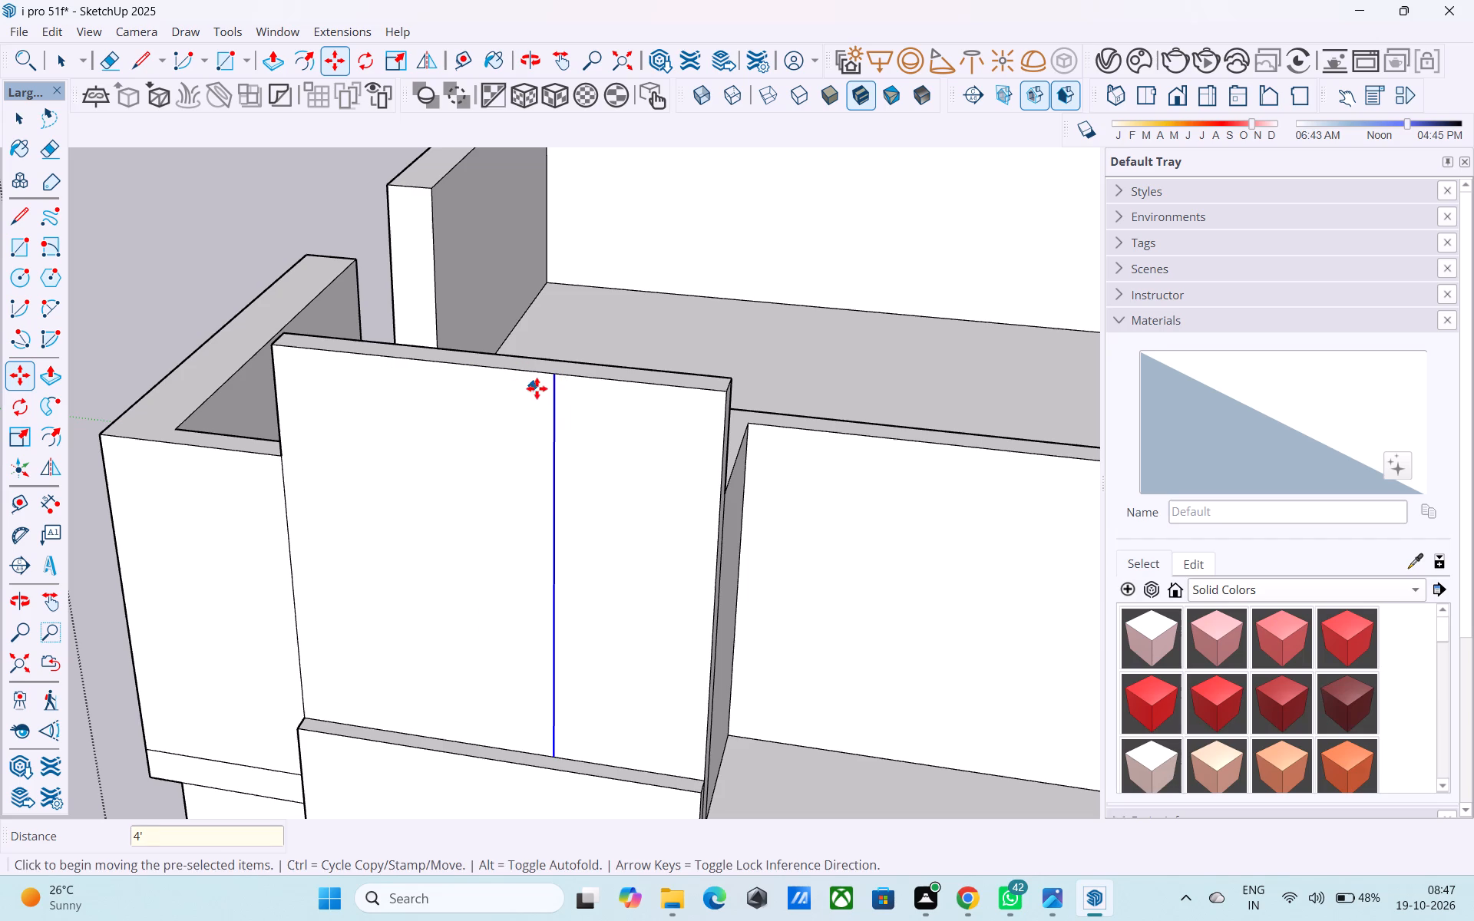
Divide the 4' copy distance into 8 equal strips with evenly spaced vertical edges.
key(slash)
key(8)
key(Return)
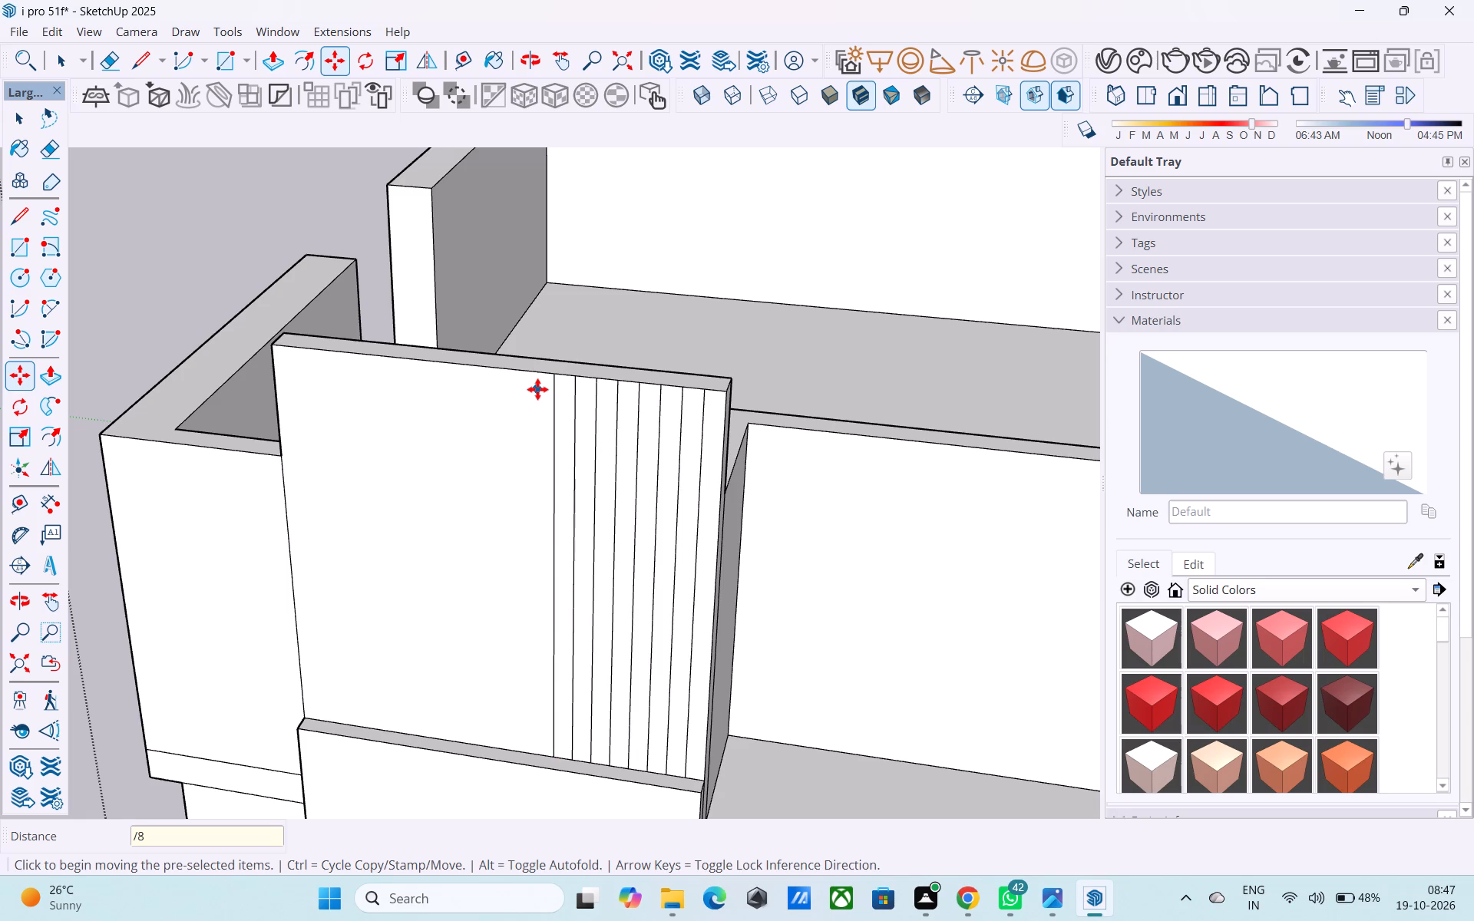
Pull the strip farthest from the raised wall's tower-side edge outward 4" with Push/Pull.
key(space)
scroll(507, 449, down, 5)
scroll(580, 289, up, 2)
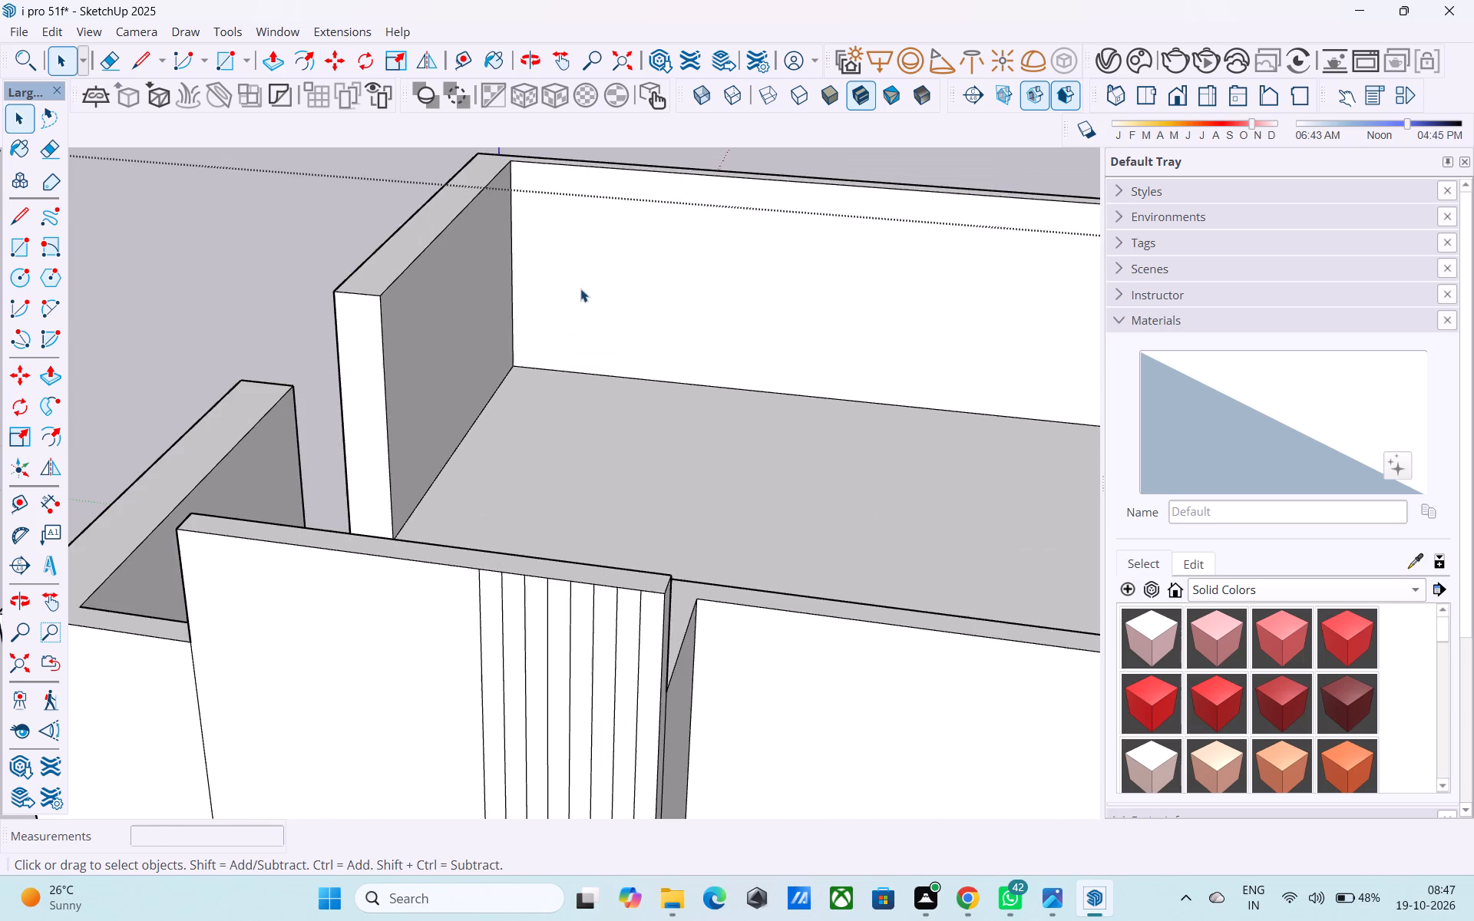
scroll(580, 289, up, 2)
middle_drag(558, 355, 587, 294)
scroll(663, 385, up, 3)
scroll(565, 460, down, 6)
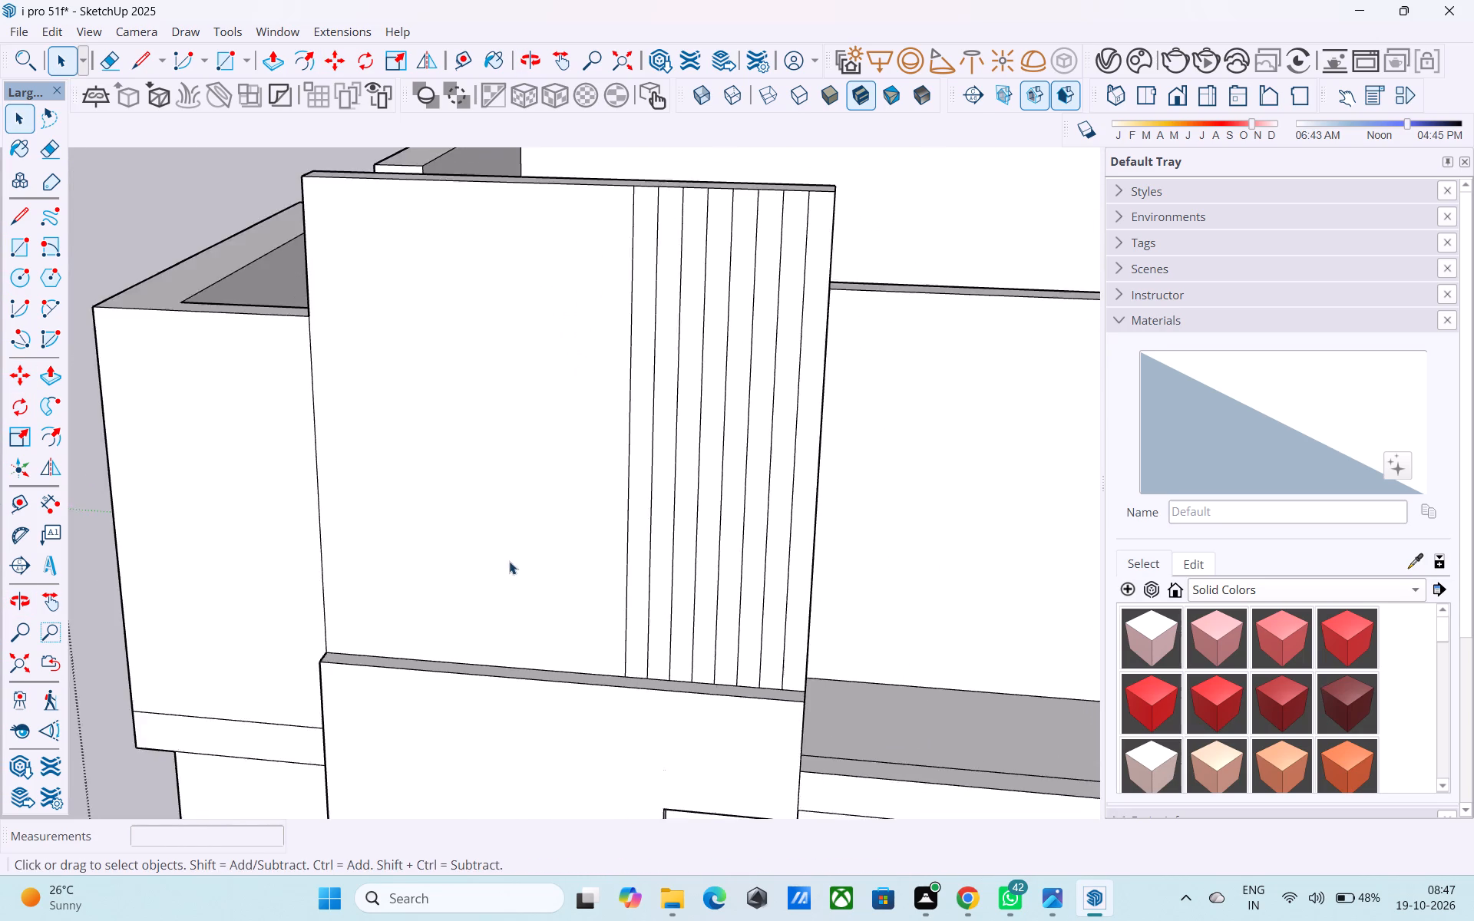
scroll(509, 561, down, 3)
middle_drag(590, 434, 553, 513)
scroll(476, 625, up, 7)
click(477, 628)
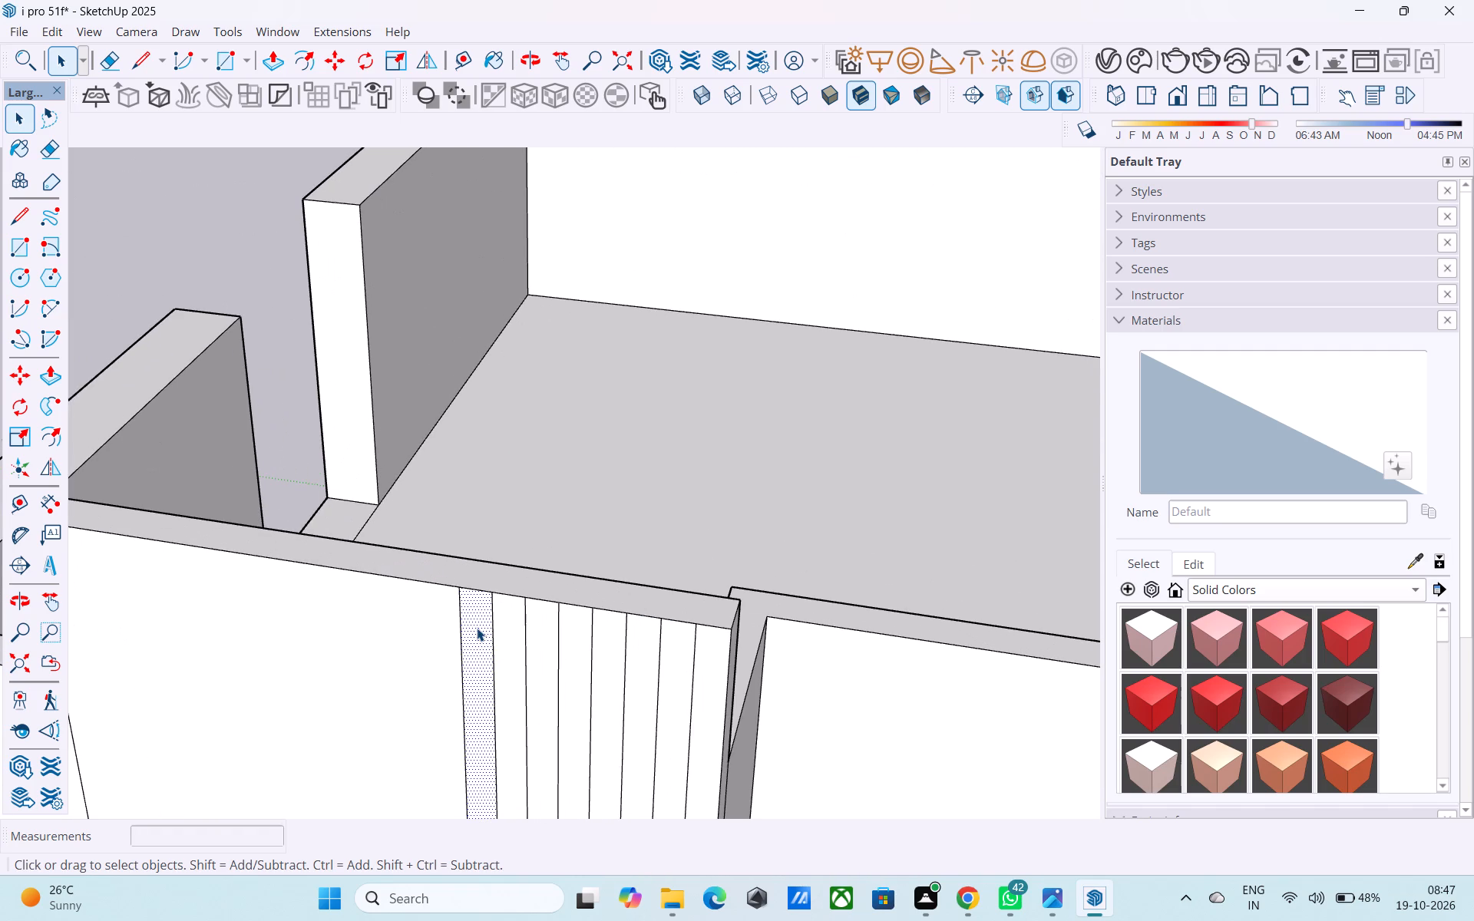
key(p)
click(477, 629)
key(2)
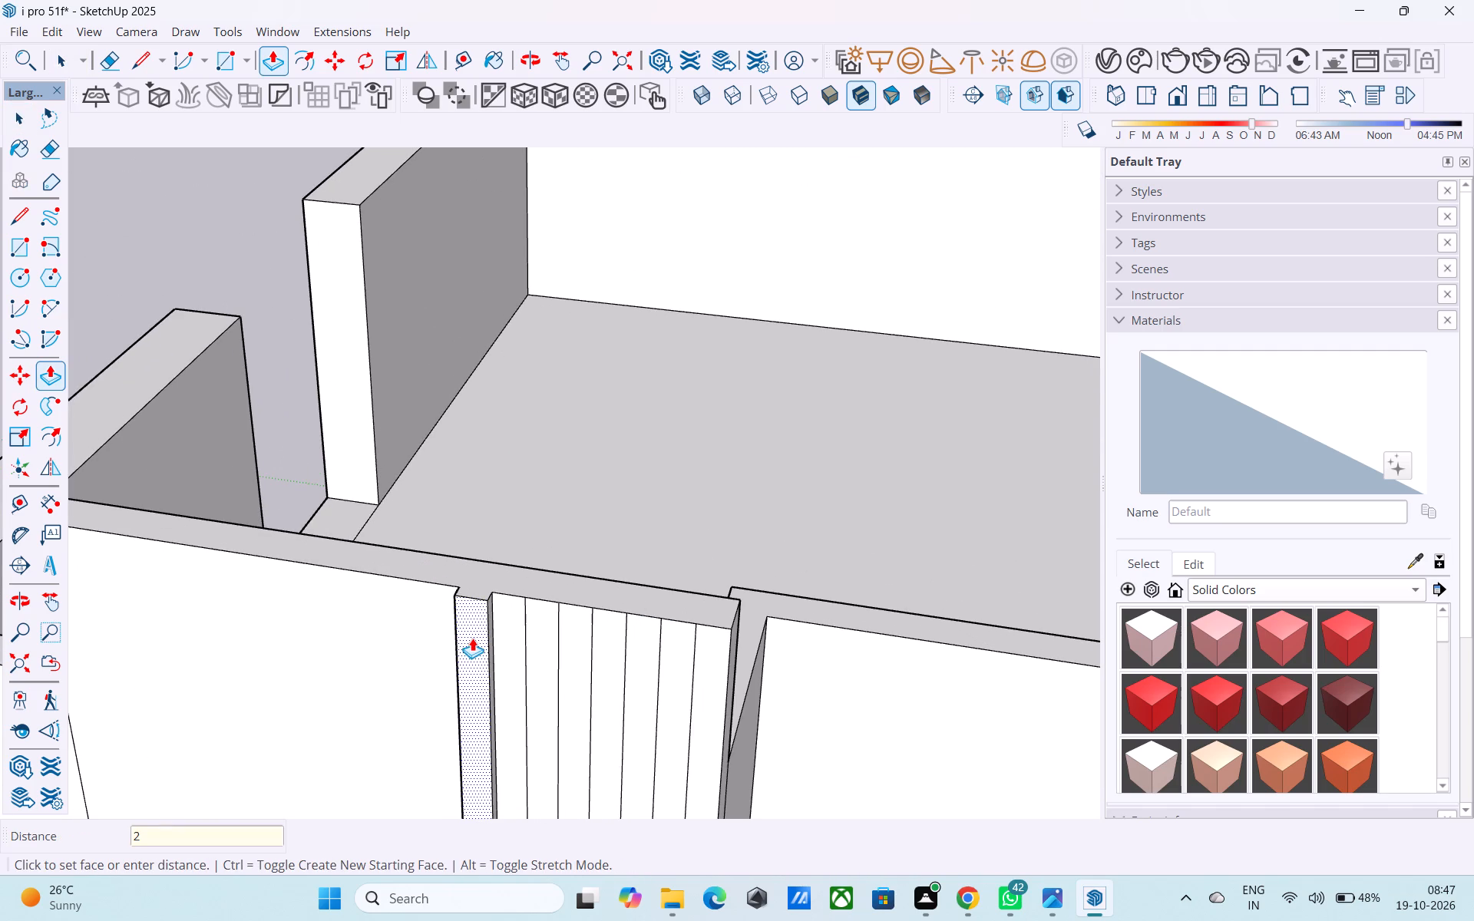
key(shift+quotedbl)
key(Return)
key(3)
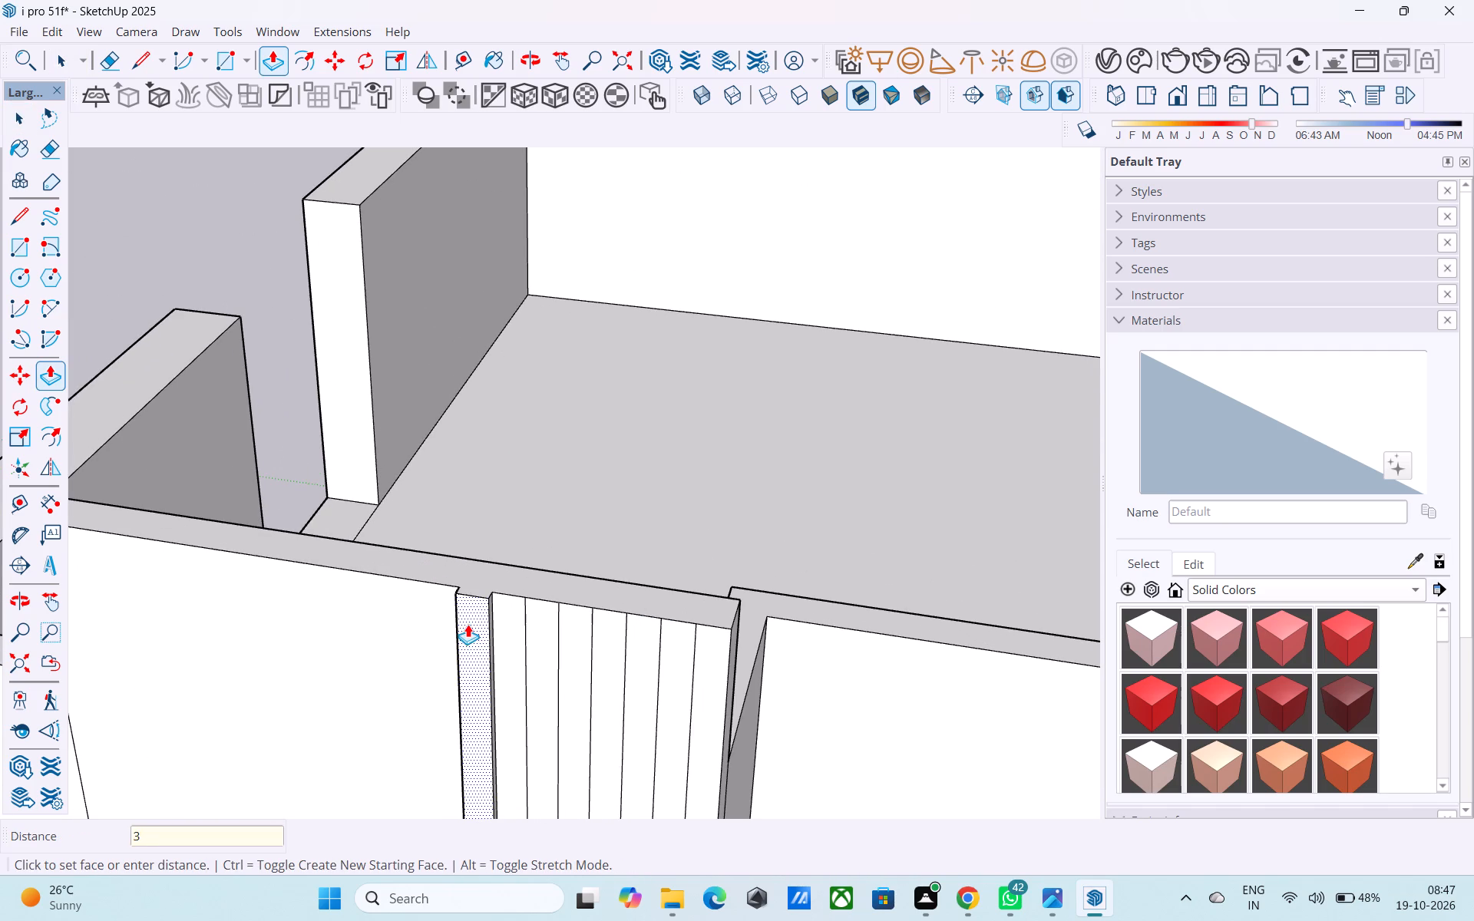
key(shift+quotedbl)
key(Return)
key(4)
key(shift+quotedbl)
key(Return)
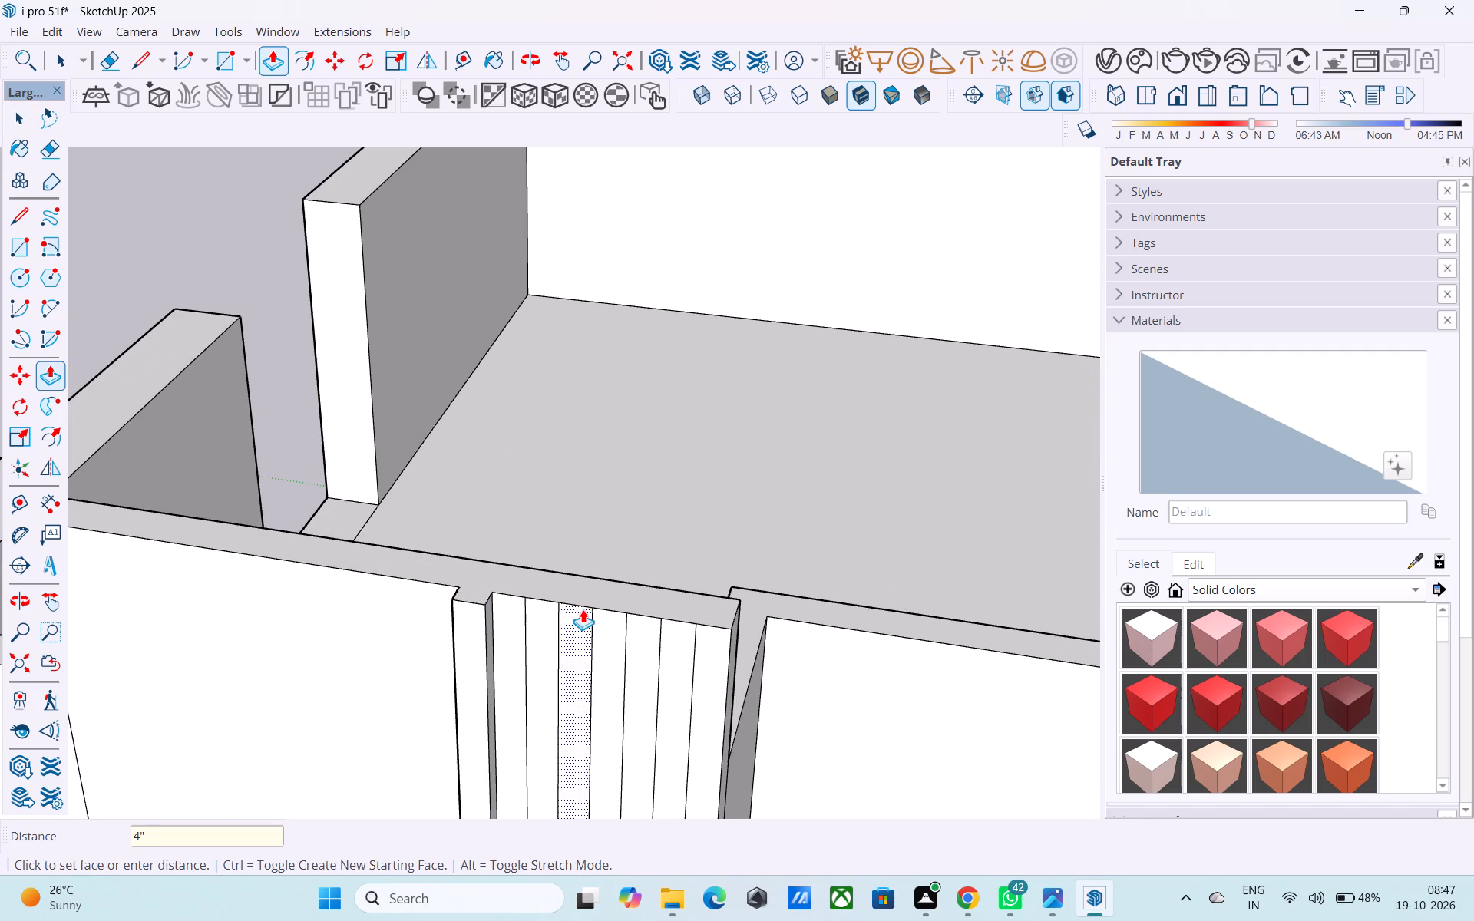
Pull every second remaining strip out by the same 4", making three more vertical fins toward the tower.
scroll(547, 616, up, 4)
double_click(546, 616)
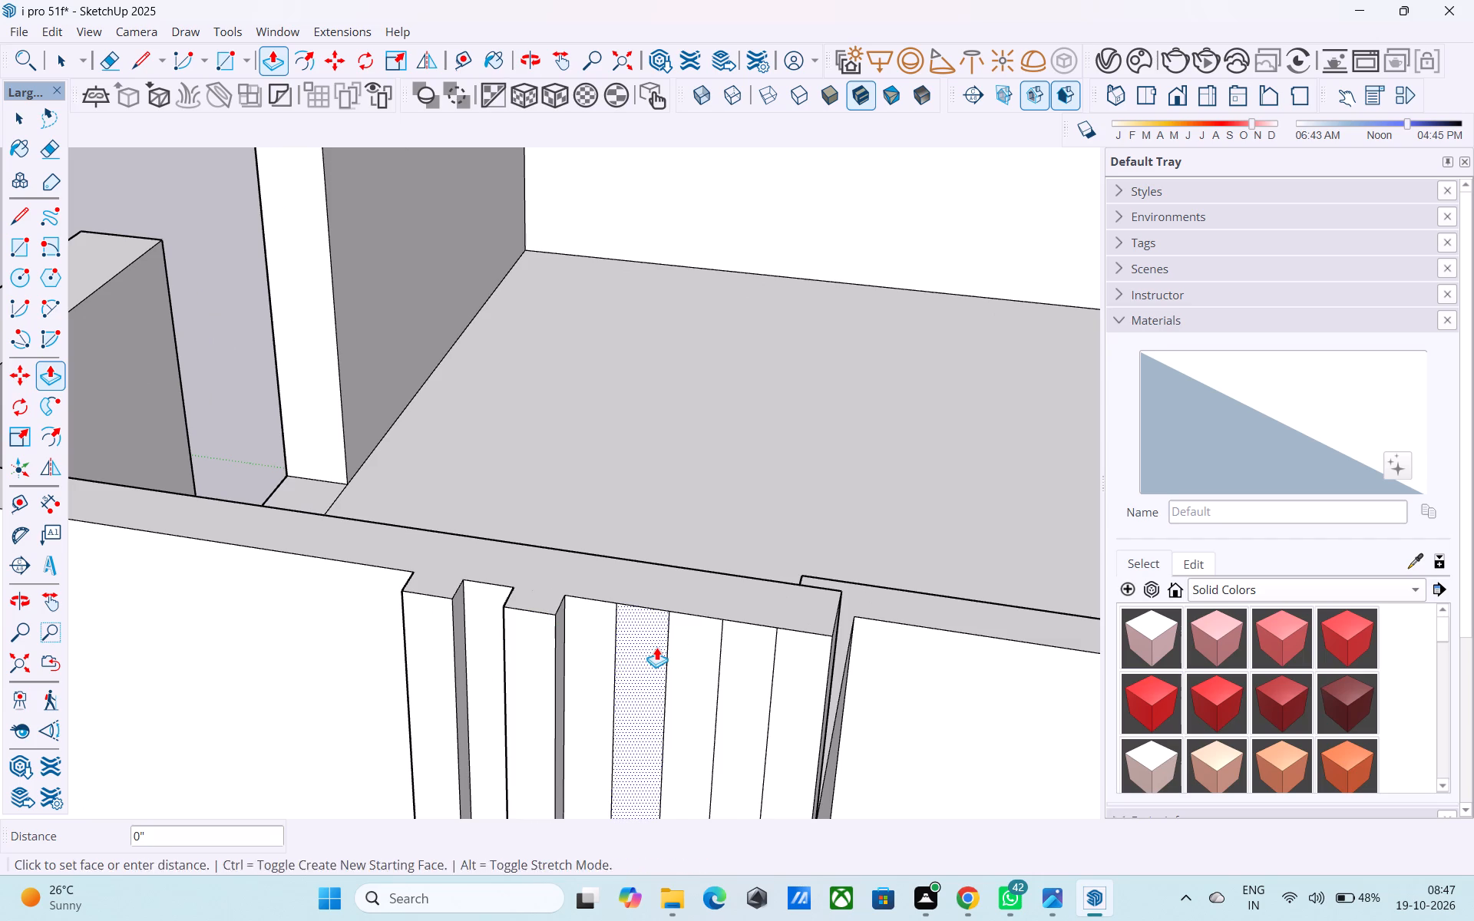
double_click(656, 647)
double_click(750, 656)
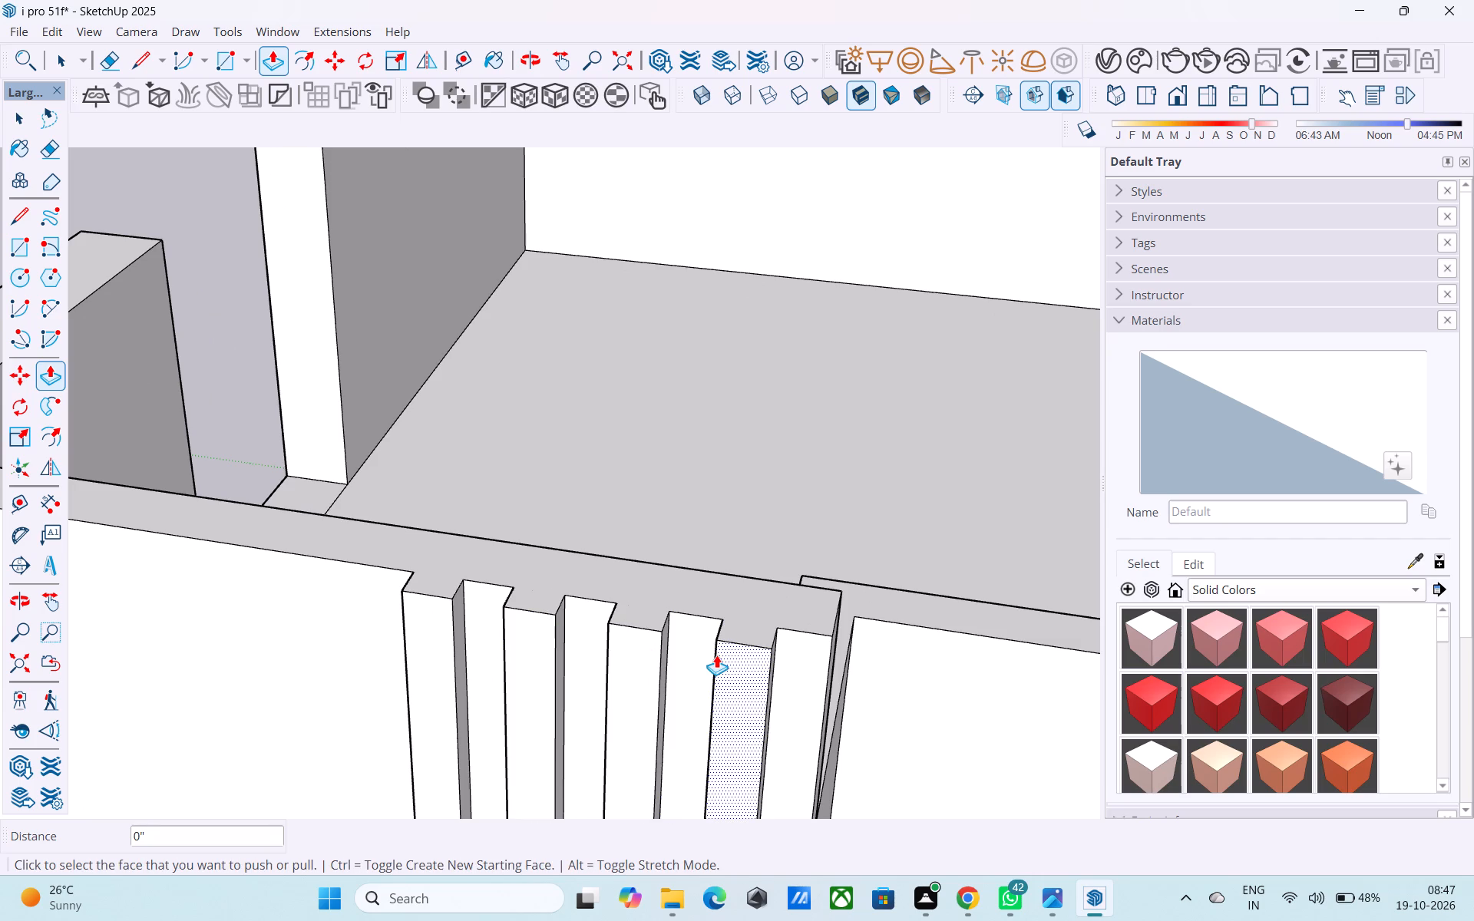
Examine the projecting fins on the raised front wall from the front, the side and above.
scroll(600, 636, down, 4)
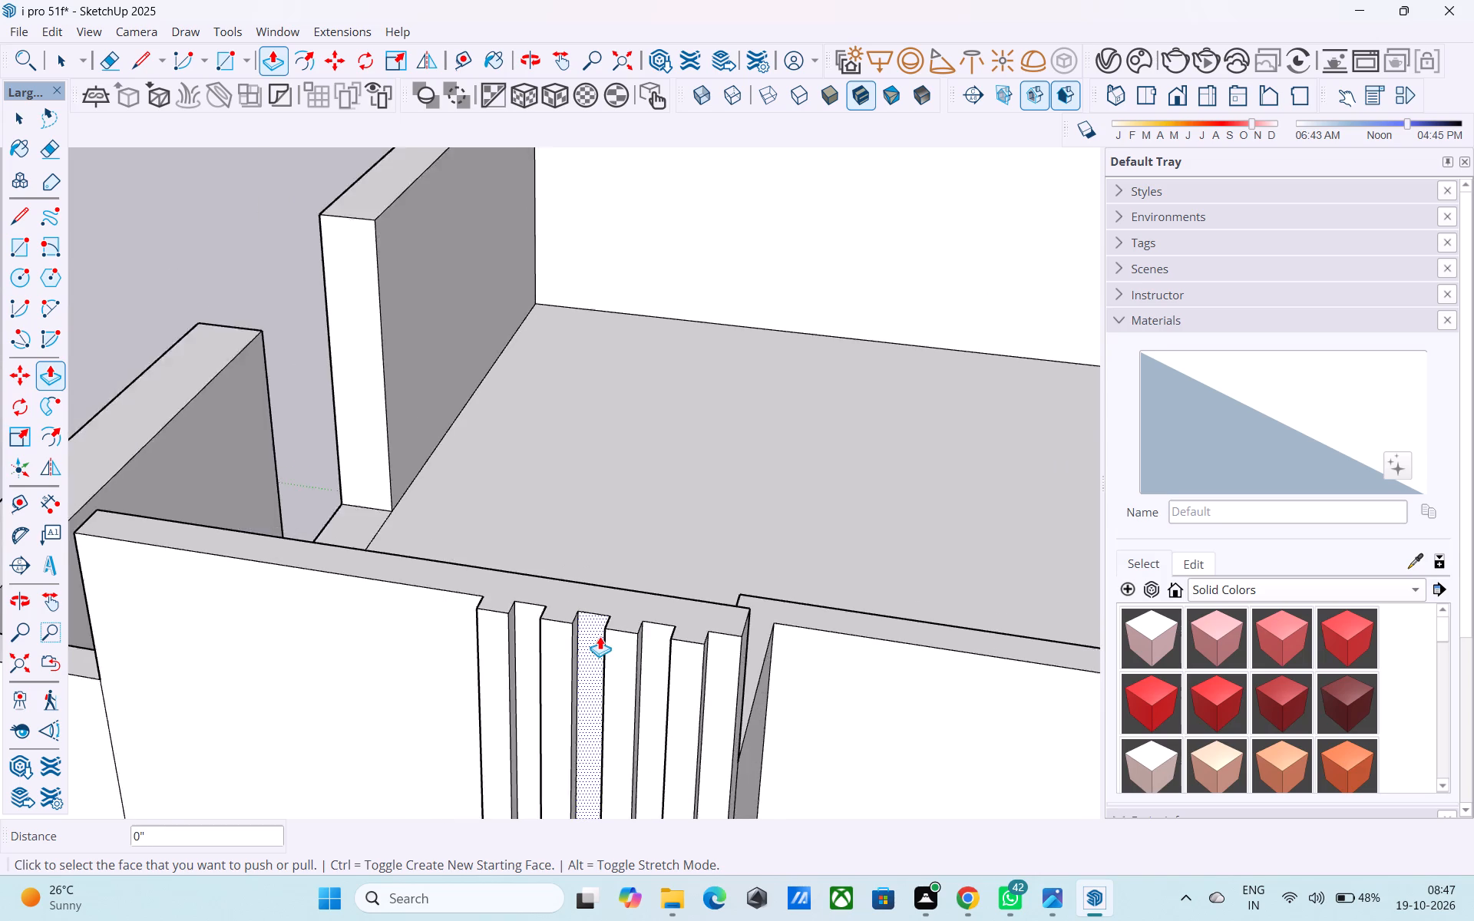
scroll(600, 636, down, 6)
middle_drag(595, 638, 575, 612)
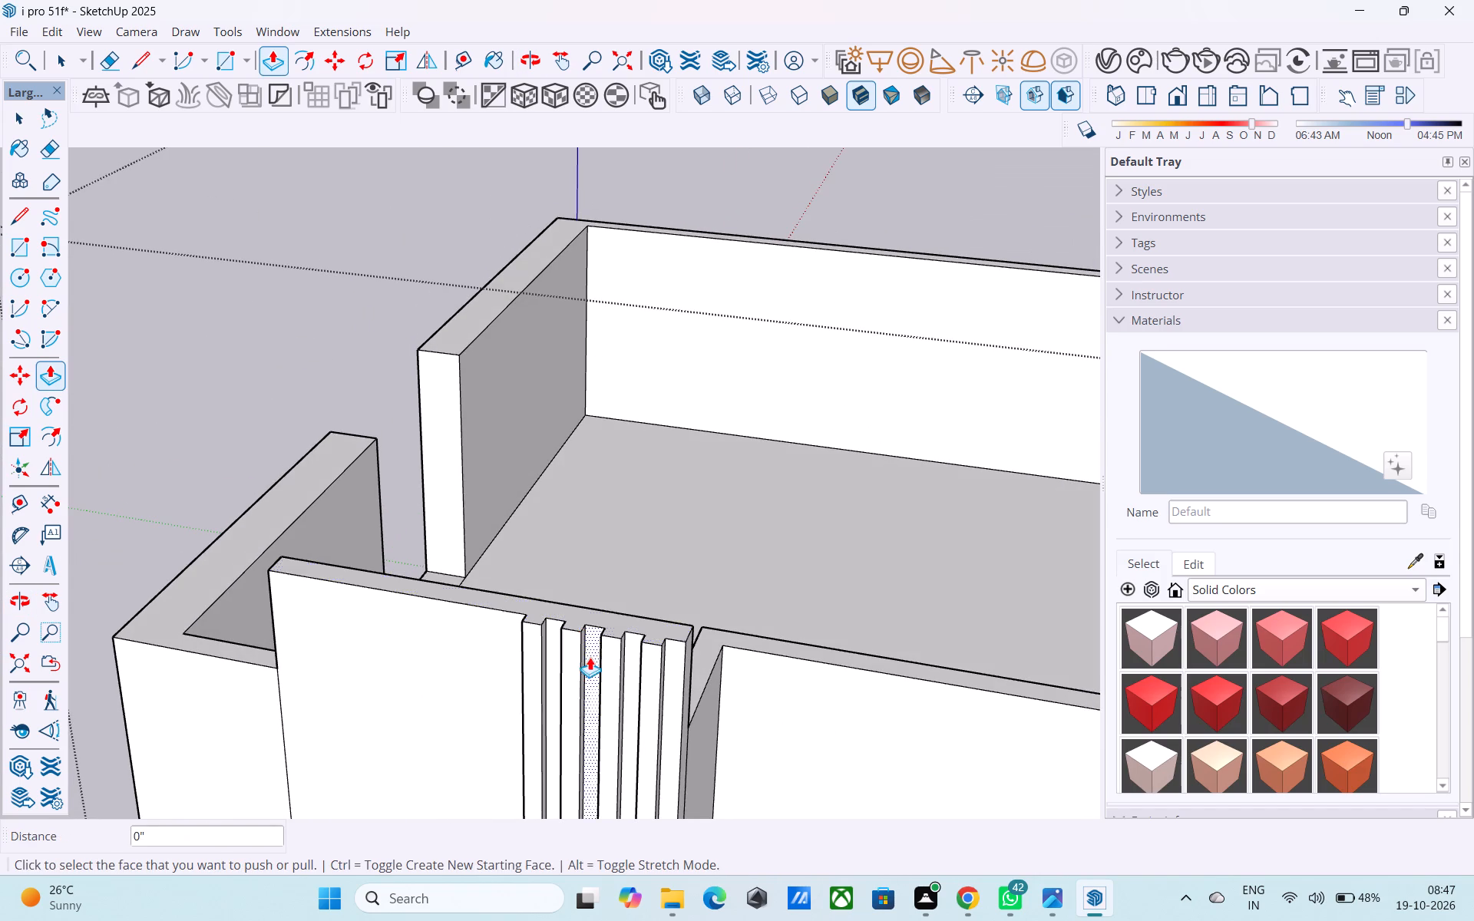
scroll(597, 639, down, 5)
middle_drag(598, 641, 610, 564)
scroll(616, 645, up, 5)
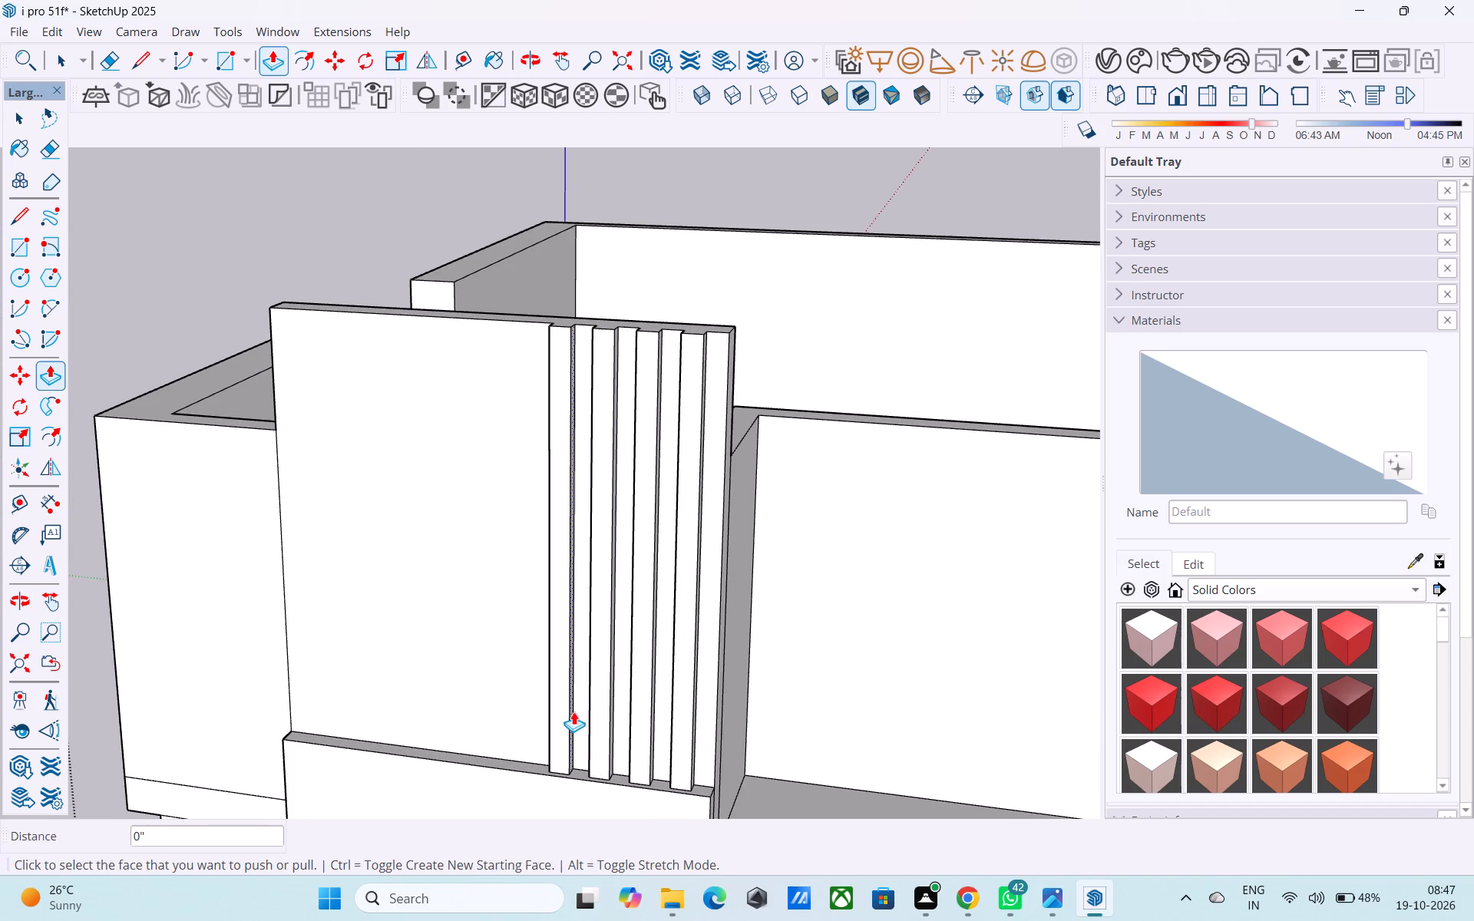
scroll(571, 713, down, 9)
middle_drag(559, 740, 521, 677)
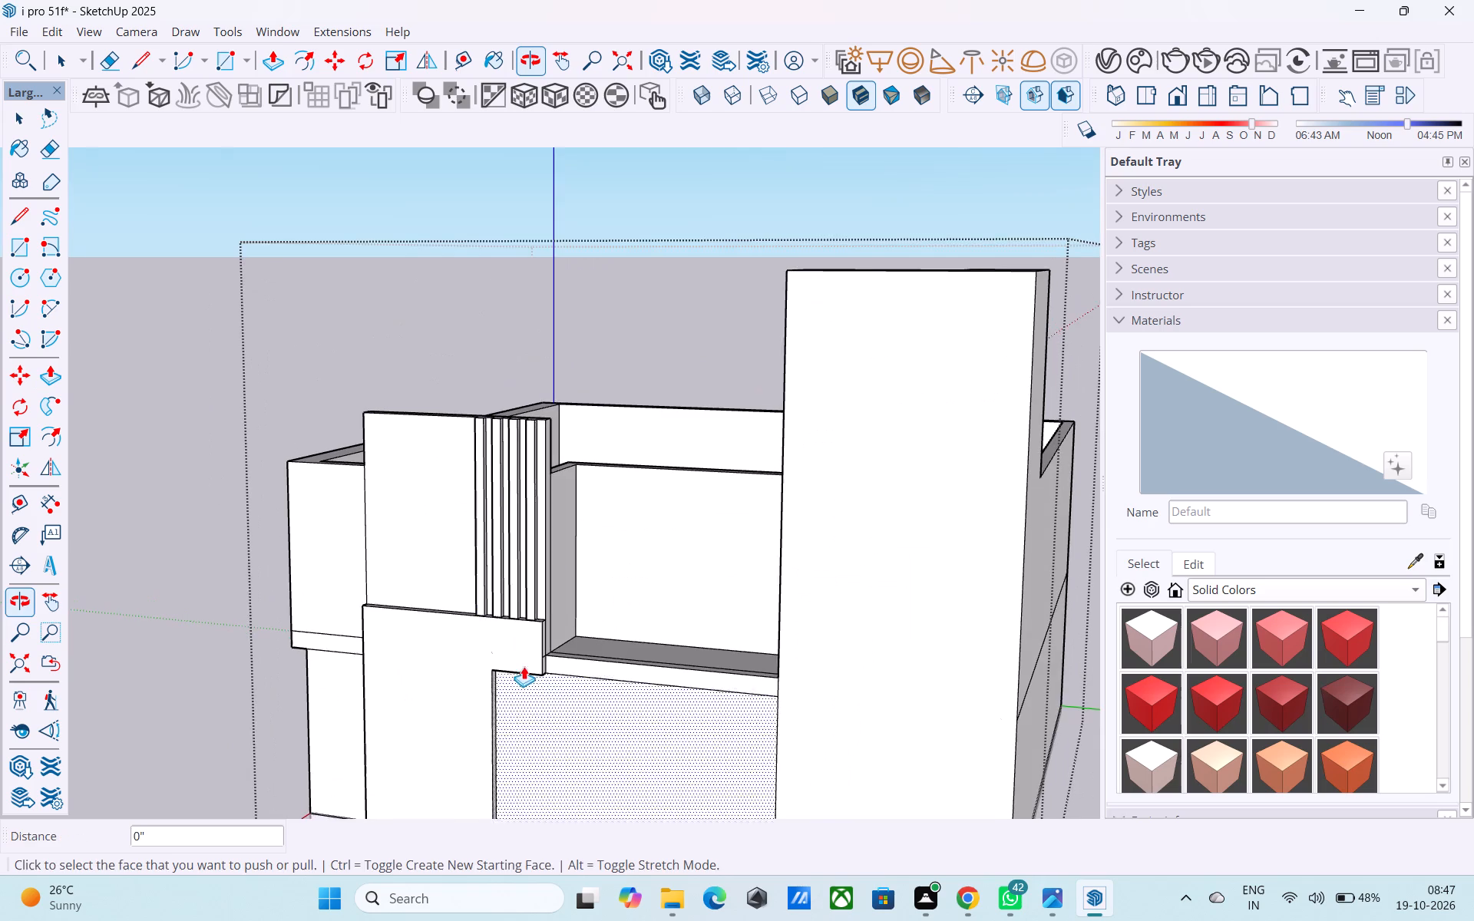
scroll(480, 409, up, 8)
middle_drag(472, 421, 247, 548)
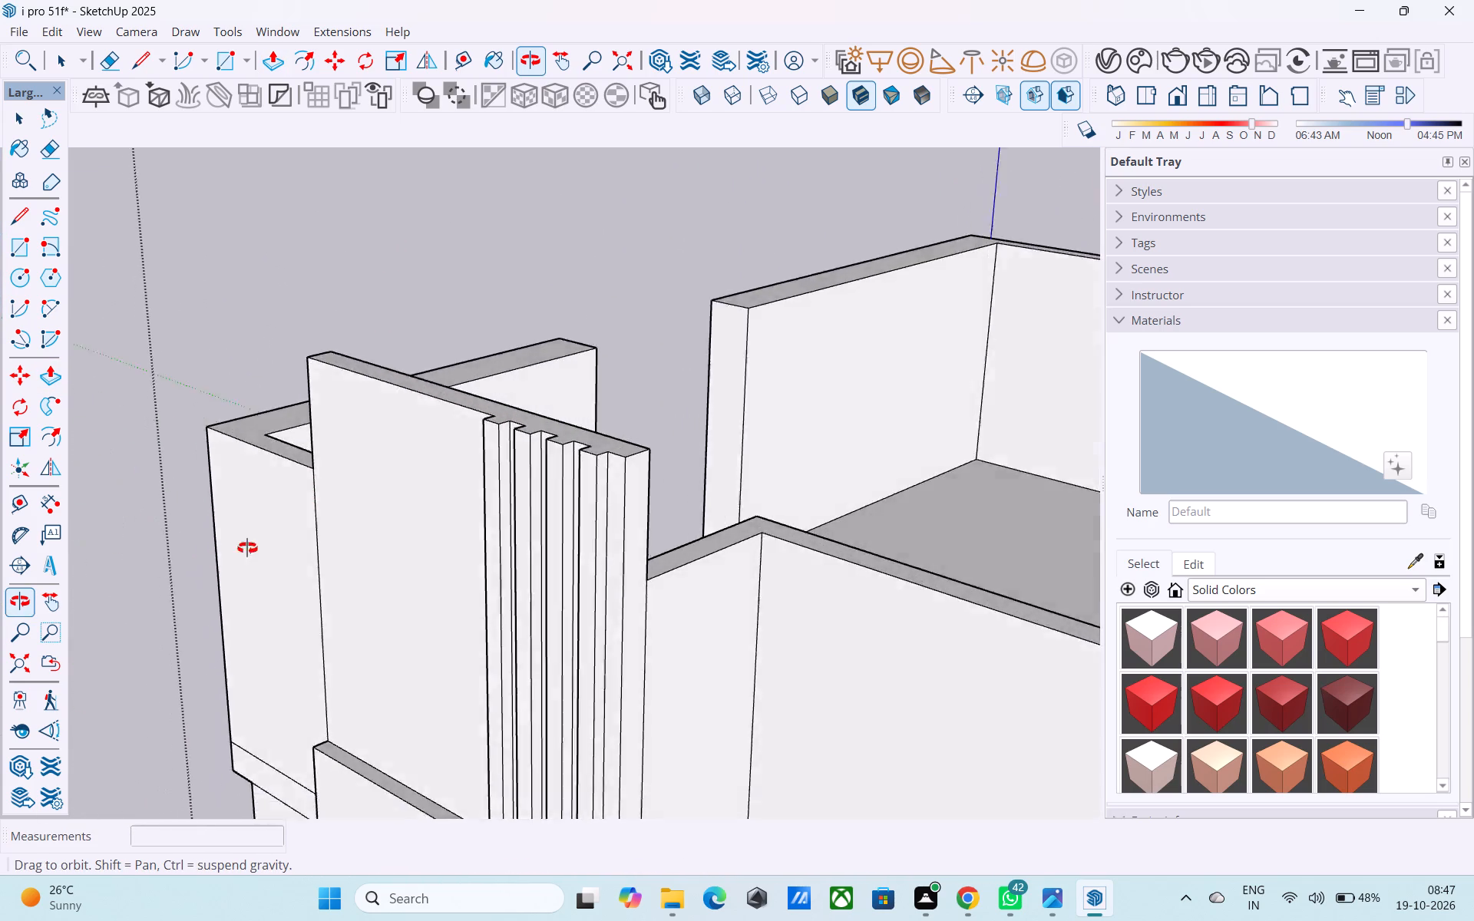
middle_drag(247, 548, 202, 596)
middle_drag(475, 358, 438, 545)
scroll(431, 471, up, 2)
scroll(364, 523, down, 2)
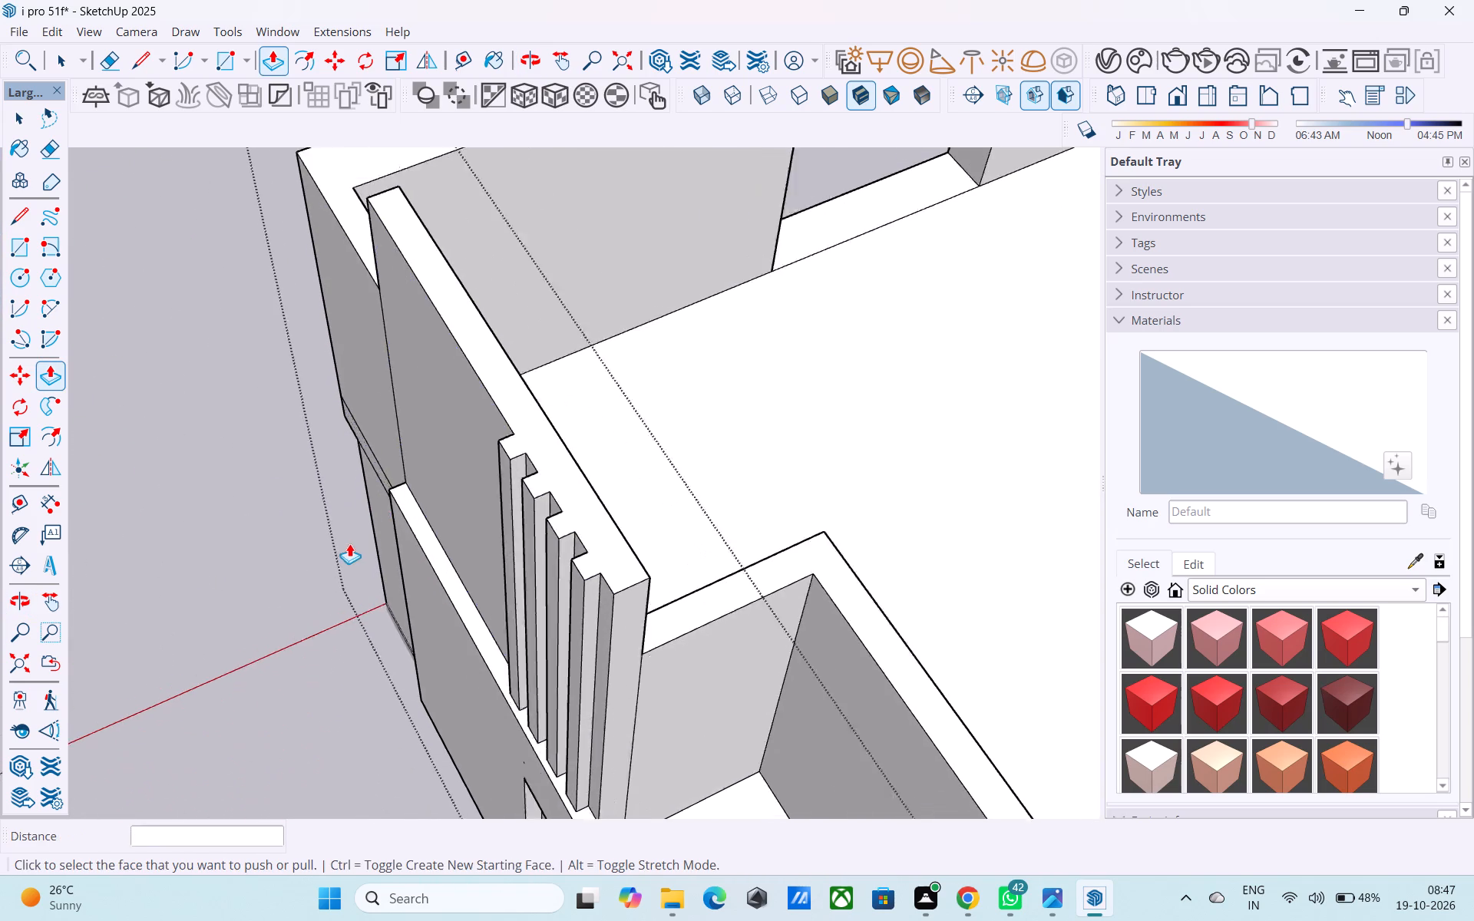
scroll(349, 543, down, 7)
middle_drag(365, 544, 388, 519)
shift+middle_drag(418, 470, 354, 527)
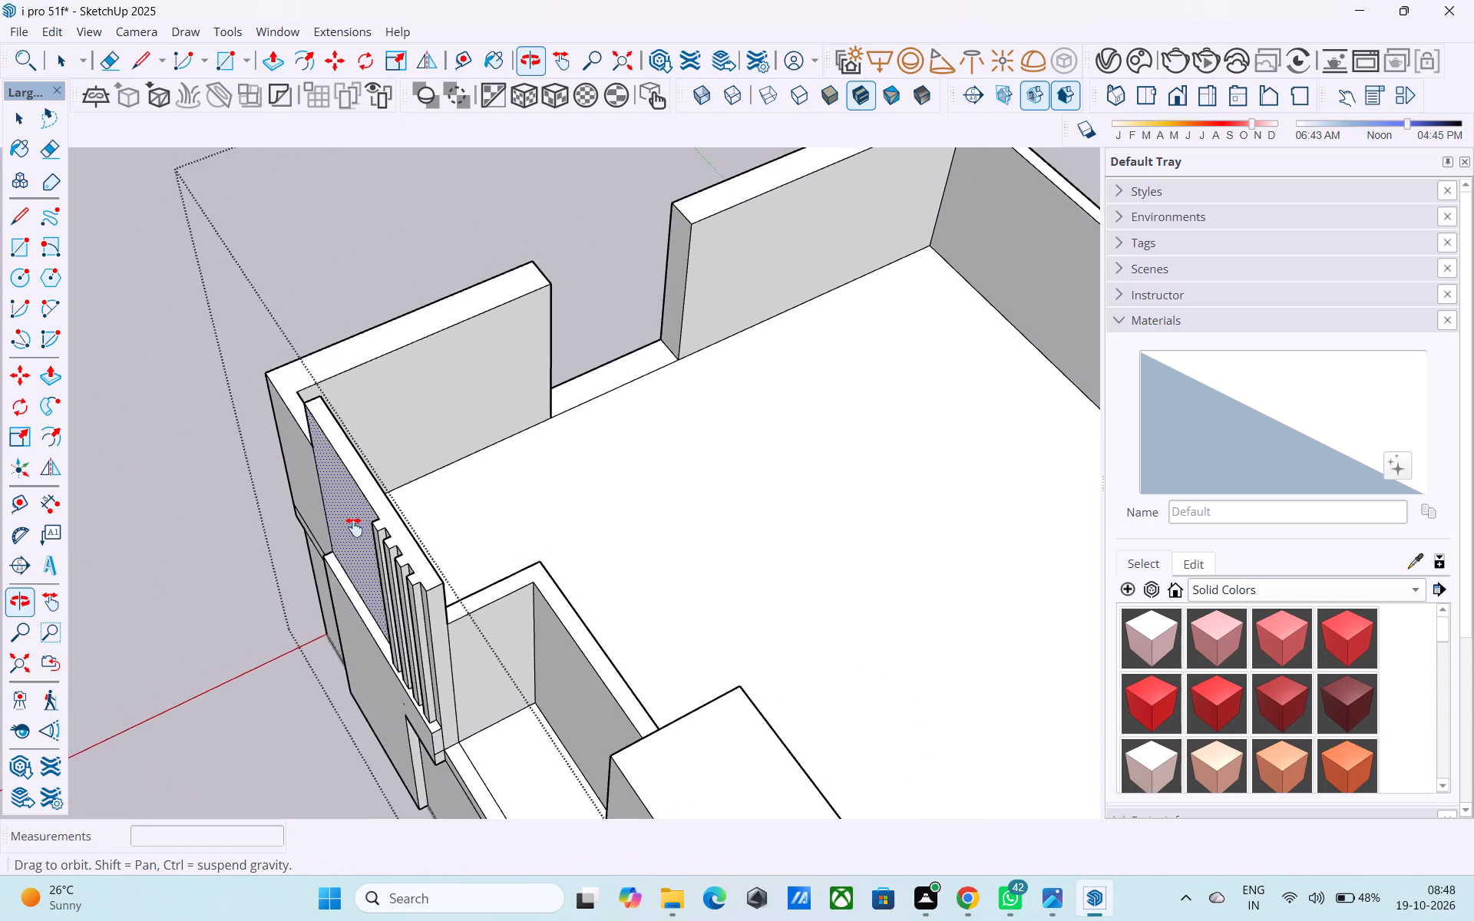
shift+middle_drag(354, 527, 342, 524)
middle_drag(390, 593, 358, 692)
Draw a 3' 6" line along the raised wall's top front edge, separating the fin tops from the wall top.
scroll(362, 674, up, 2)
scroll(623, 517, down, 5)
scroll(517, 588, up, 3)
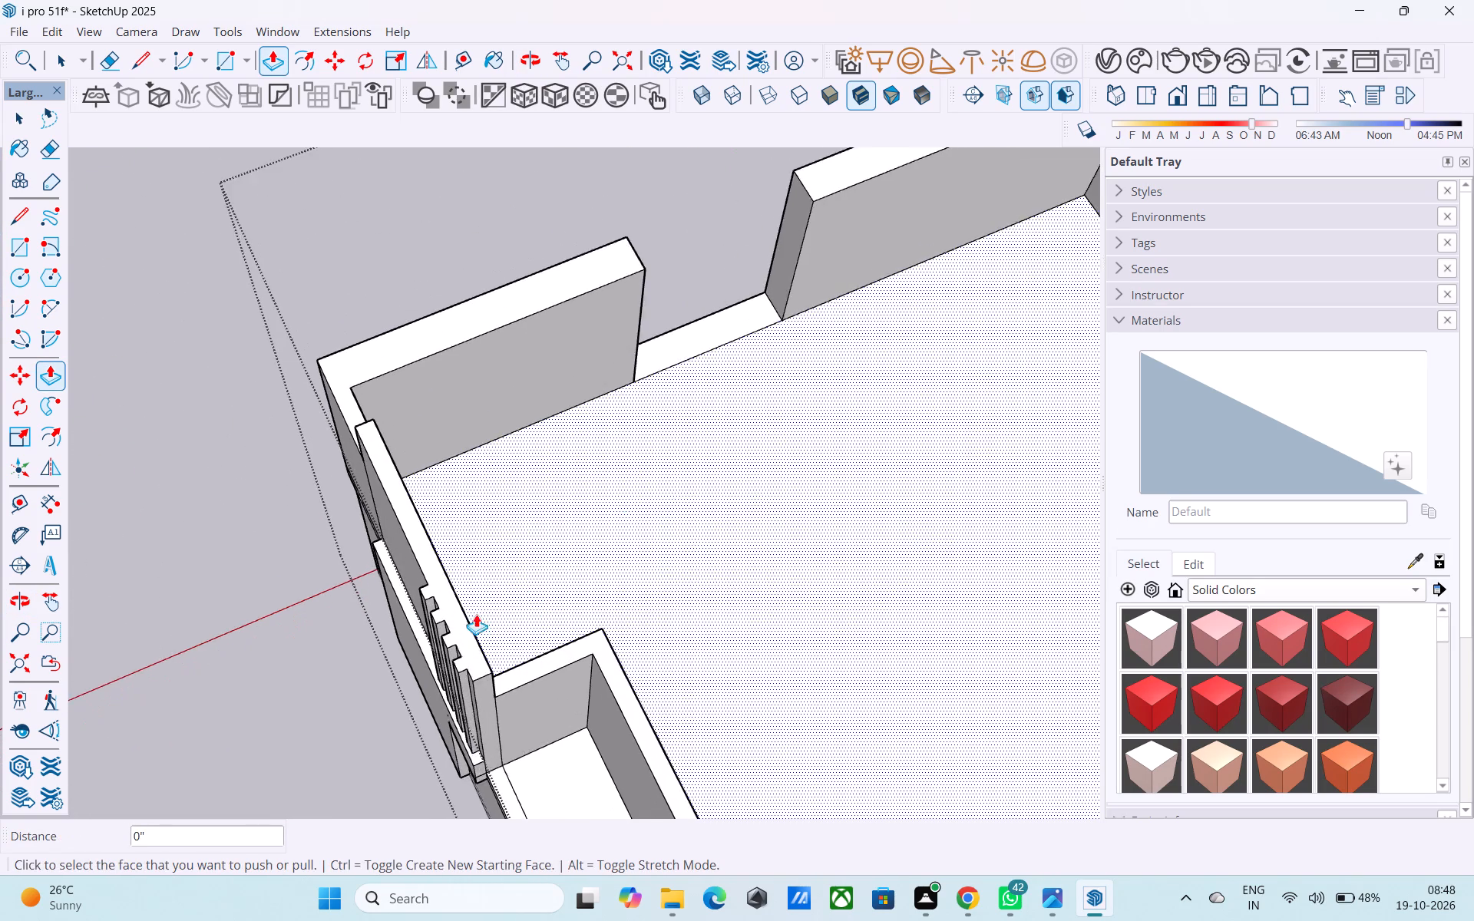
scroll(476, 614, up, 6)
scroll(587, 464, down, 6)
scroll(572, 616, up, 7)
middle_drag(484, 510, 483, 538)
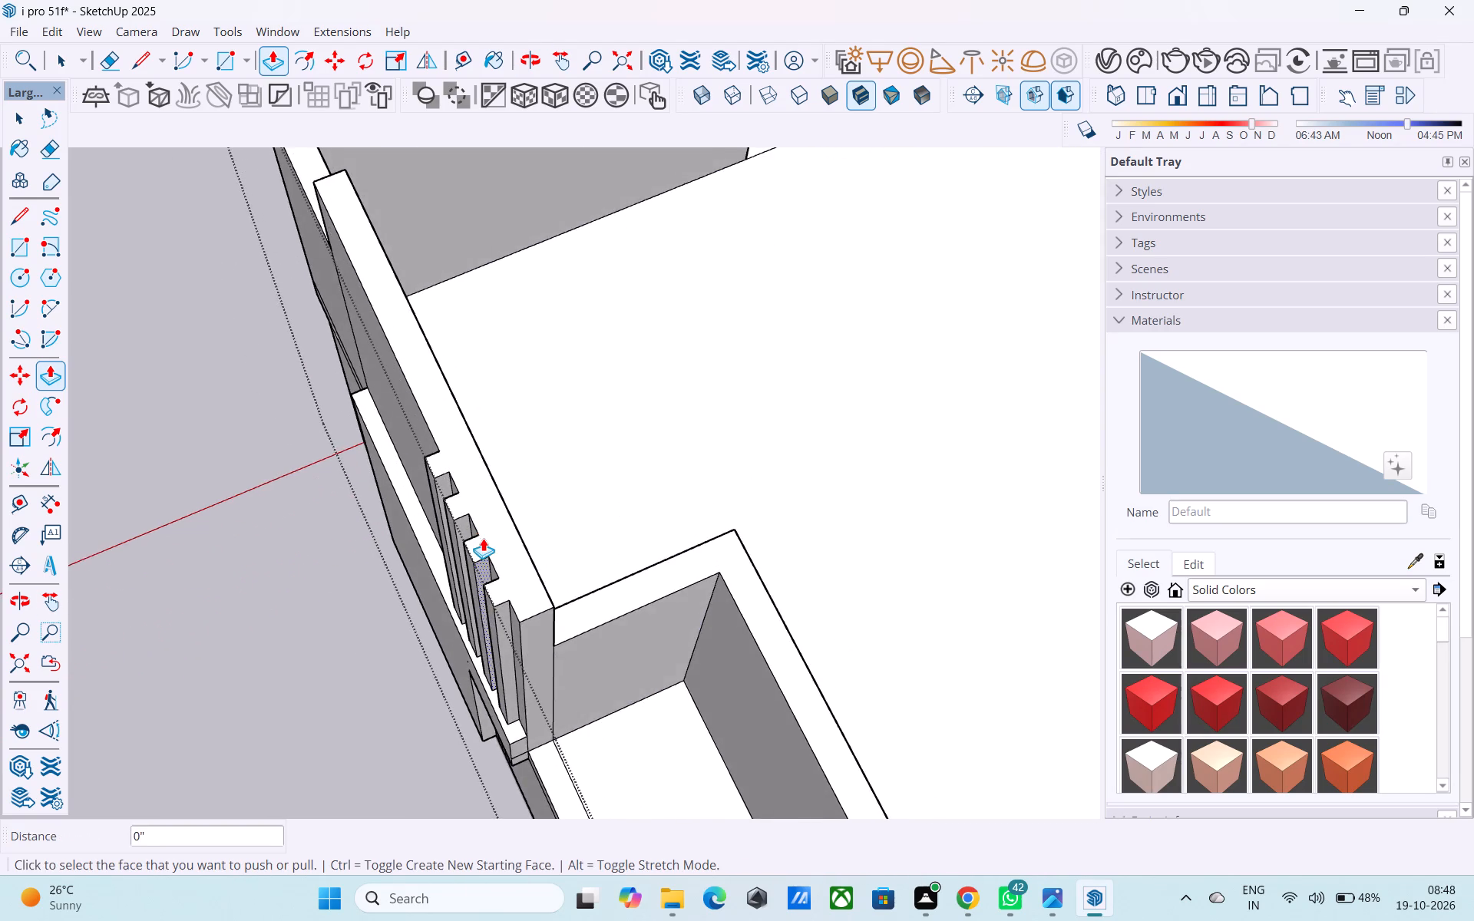
scroll(483, 538, up, 7)
key(l)
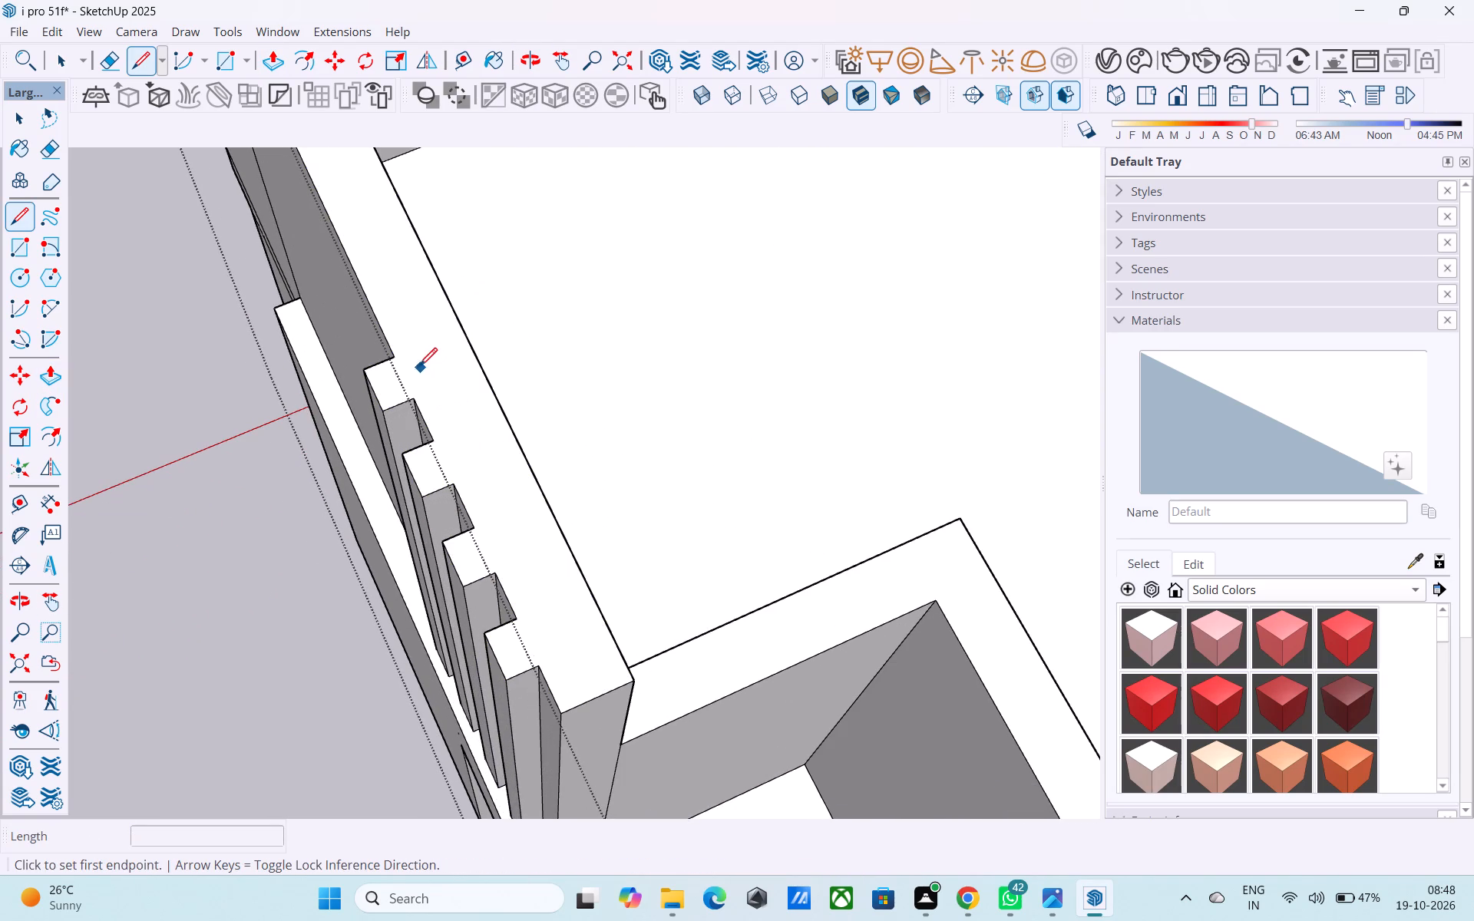
click(386, 361)
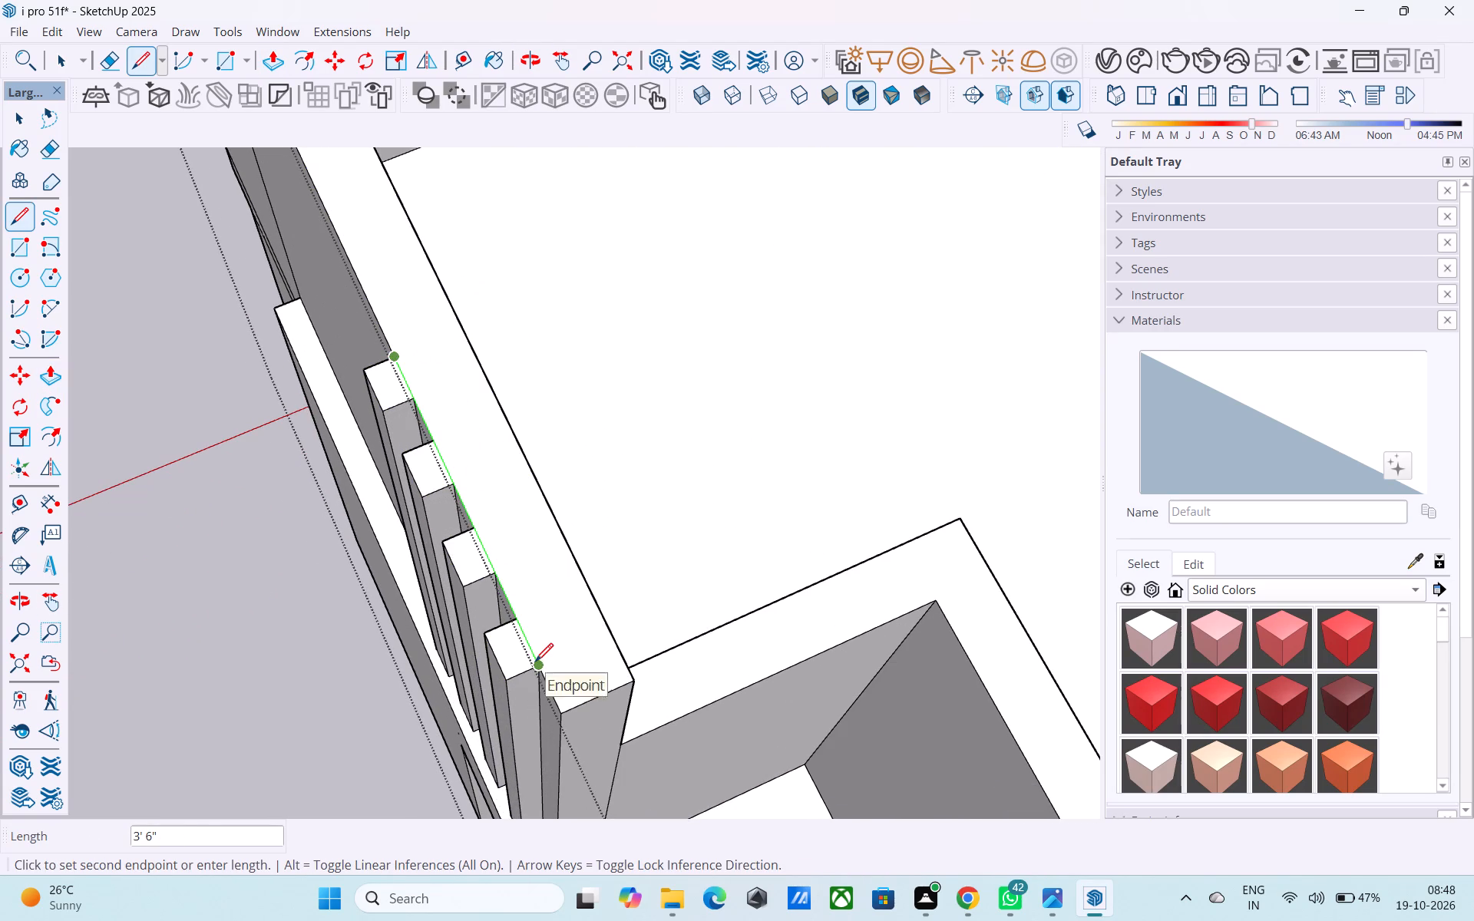
click(535, 663)
Save the model with the vertical fins in place.
middle_drag(534, 660, 769, 449)
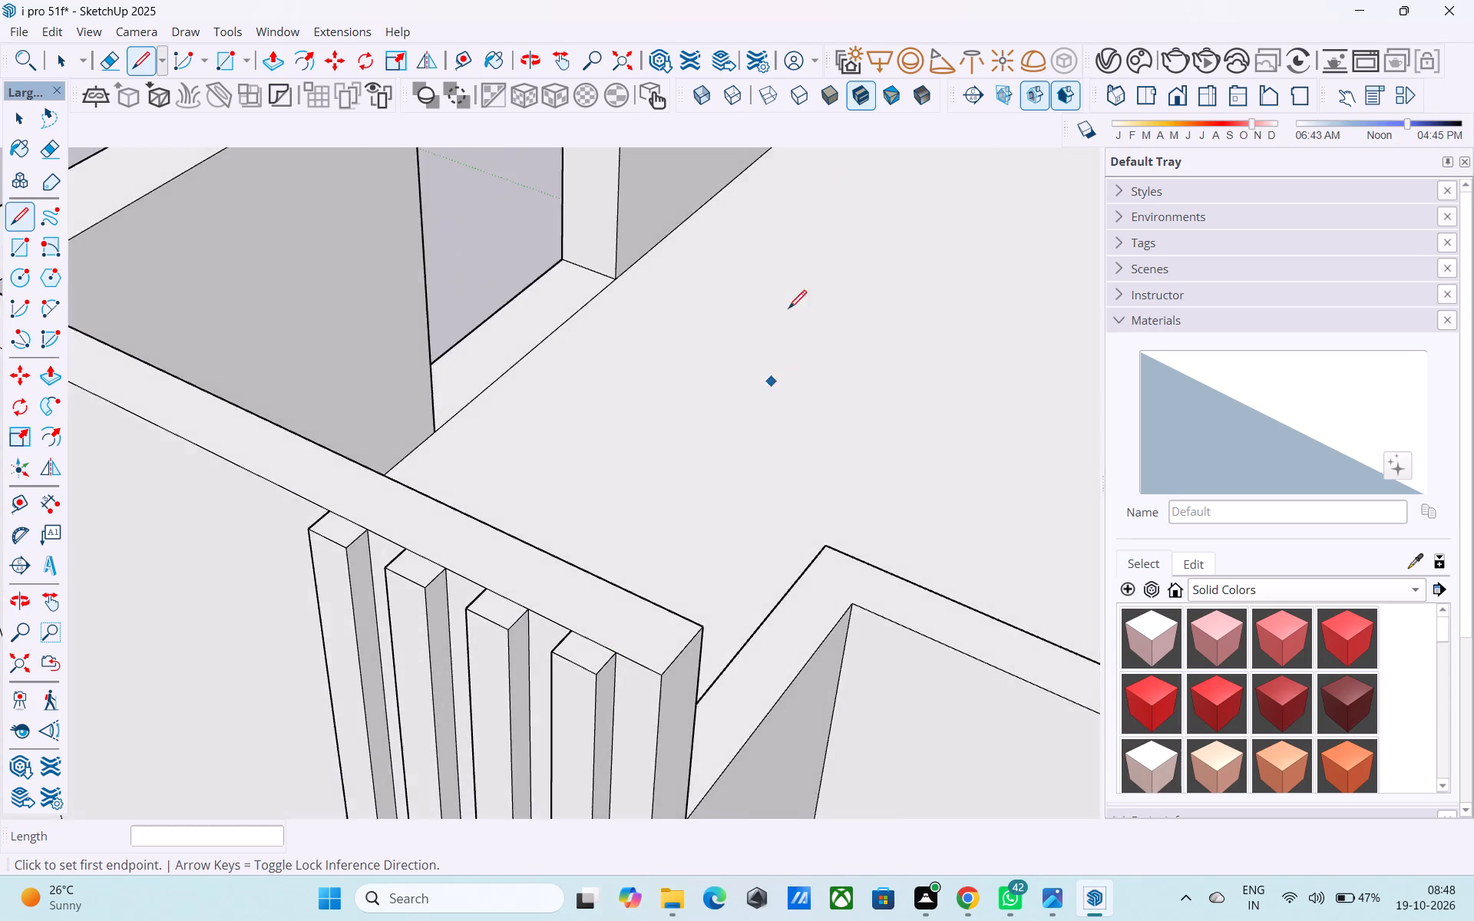
scroll(826, 203, down, 4)
scroll(826, 206, up, 1)
scroll(826, 206, down, 2)
middle_drag(686, 606, 695, 427)
shift+middle_drag(694, 445, 647, 591)
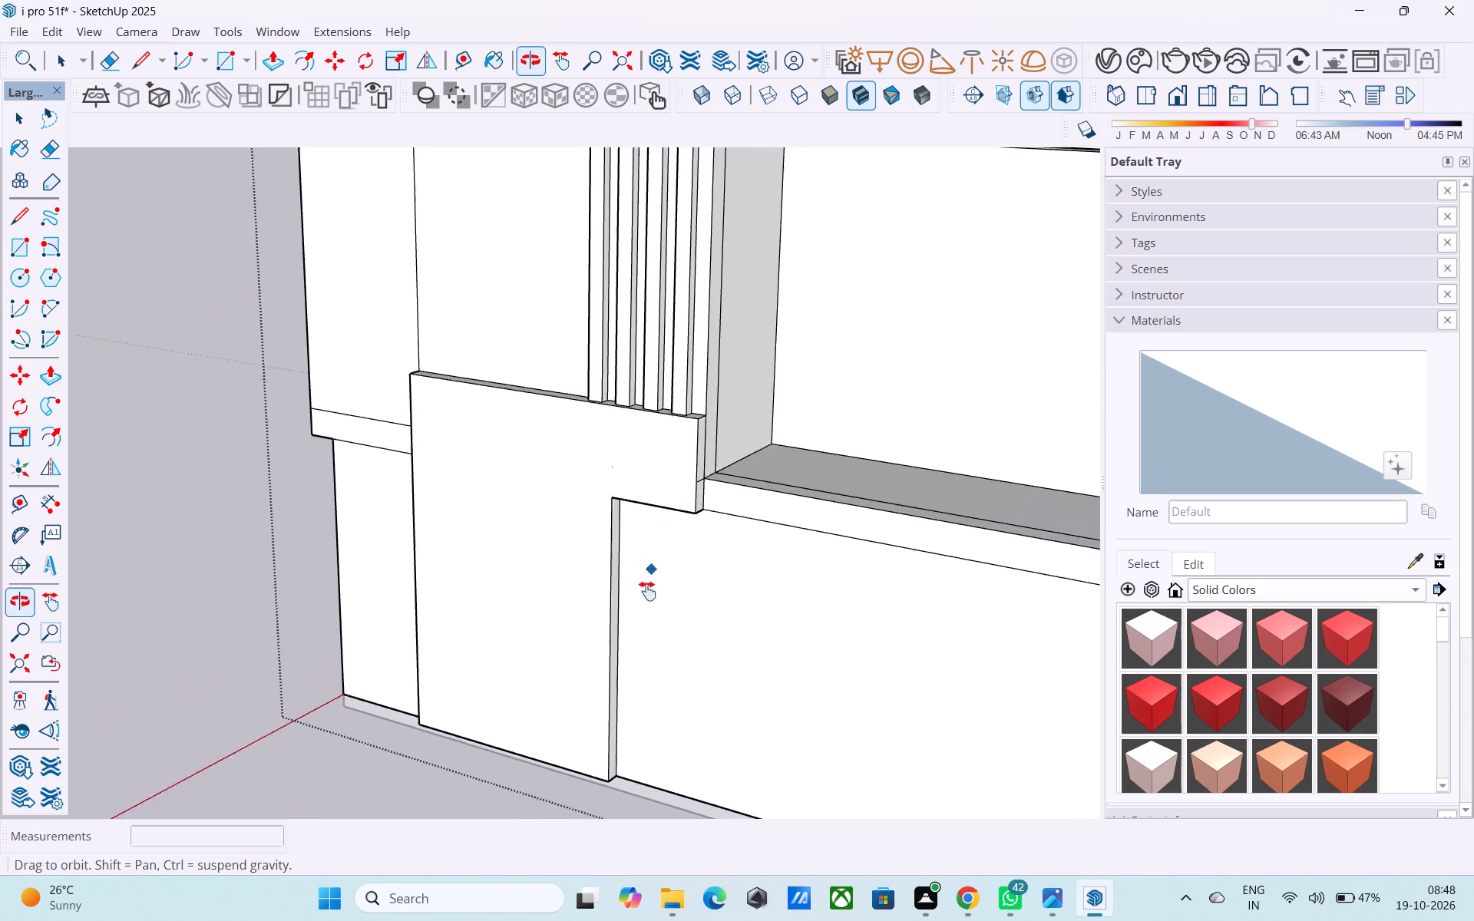
shift+middle_drag(647, 591, 605, 563)
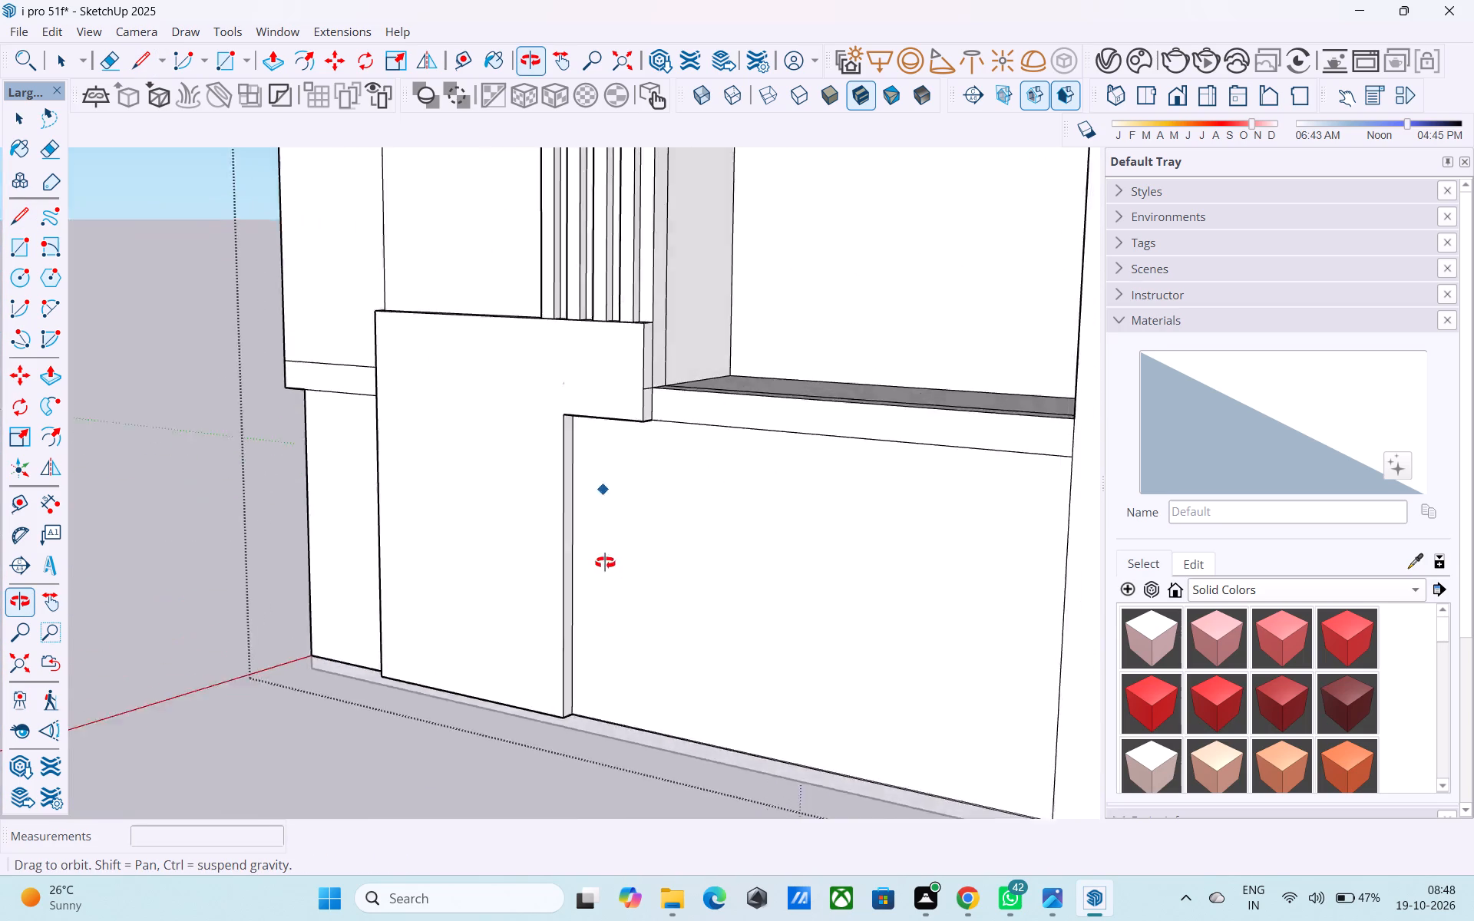
shift+middle_drag(605, 563, 576, 622)
key(space)
scroll(576, 622, down, 5)
key(ctrl+s)
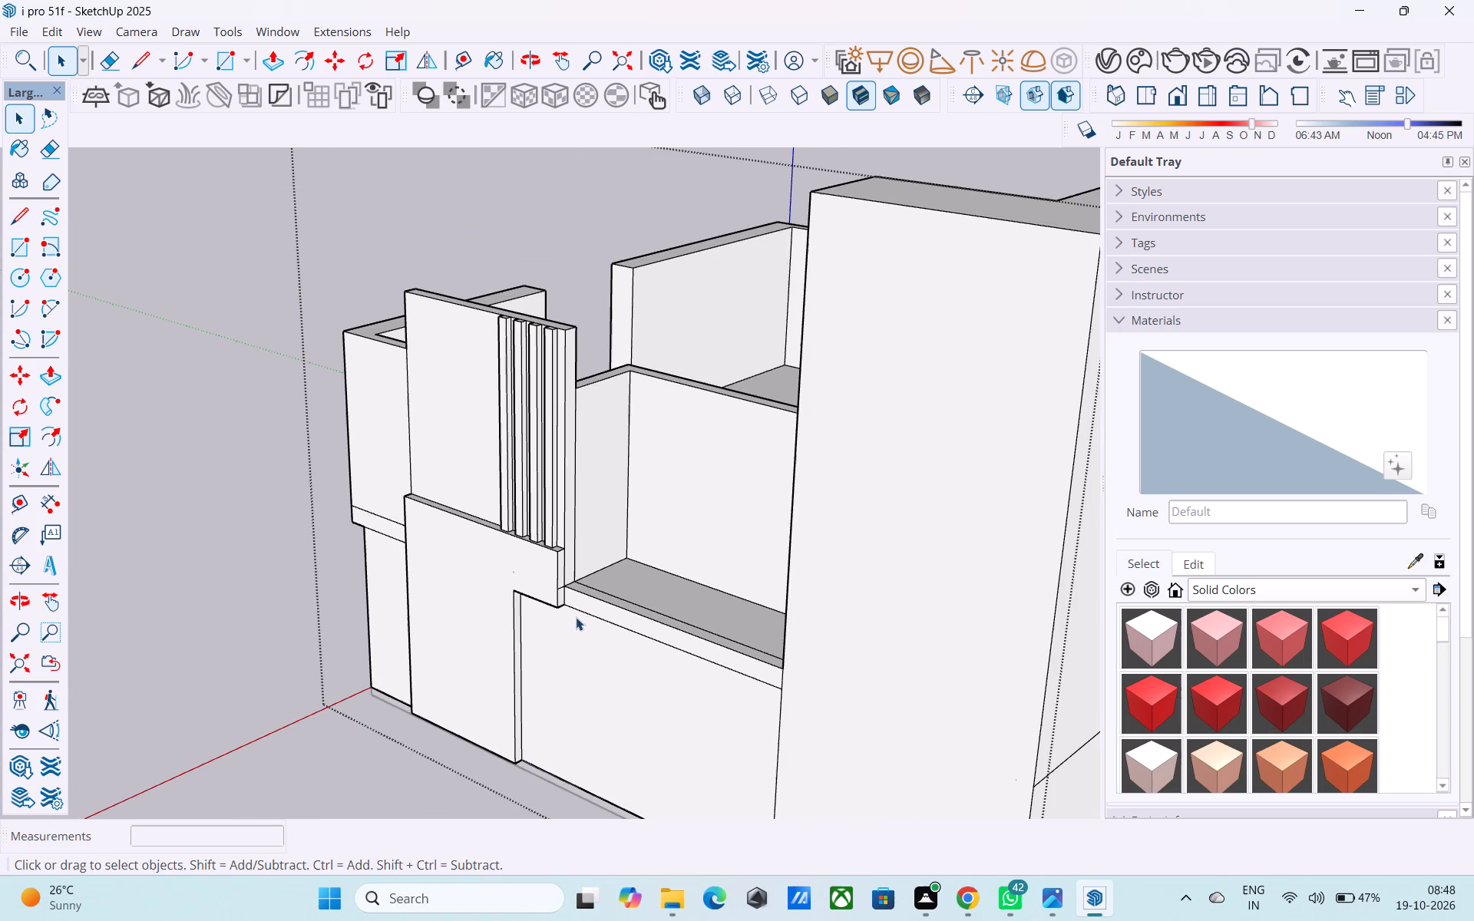
Examine the finned wall section and the adjoining upper corner wall from the front and the side.
shift+middle_drag(693, 619, 768, 518)
scroll(503, 517, down, 6)
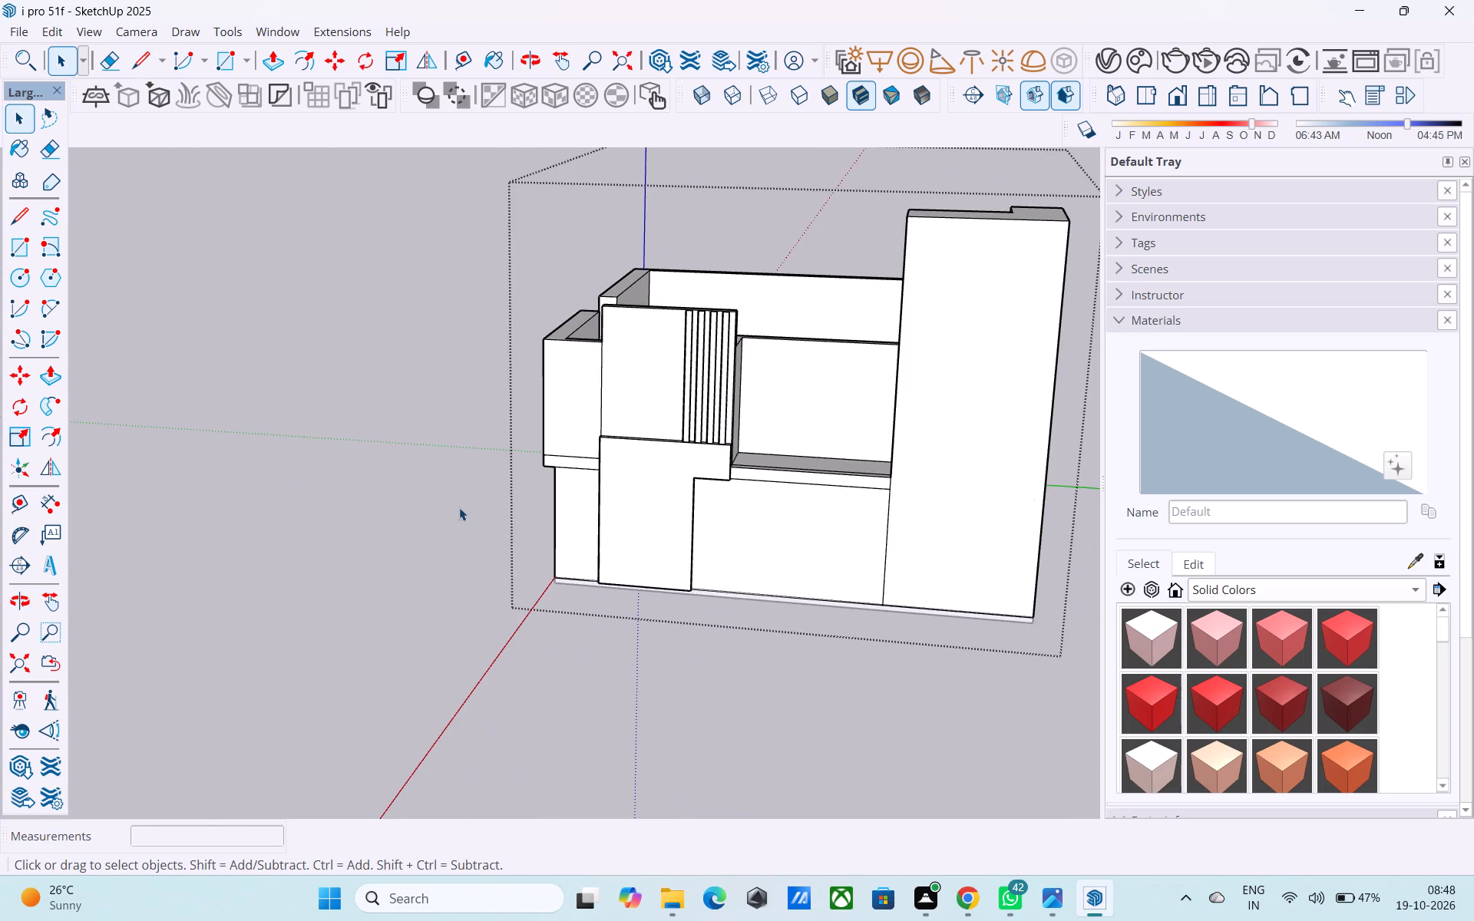
scroll(372, 502, down, 5)
middle_drag(468, 524, 907, 508)
scroll(823, 387, up, 5)
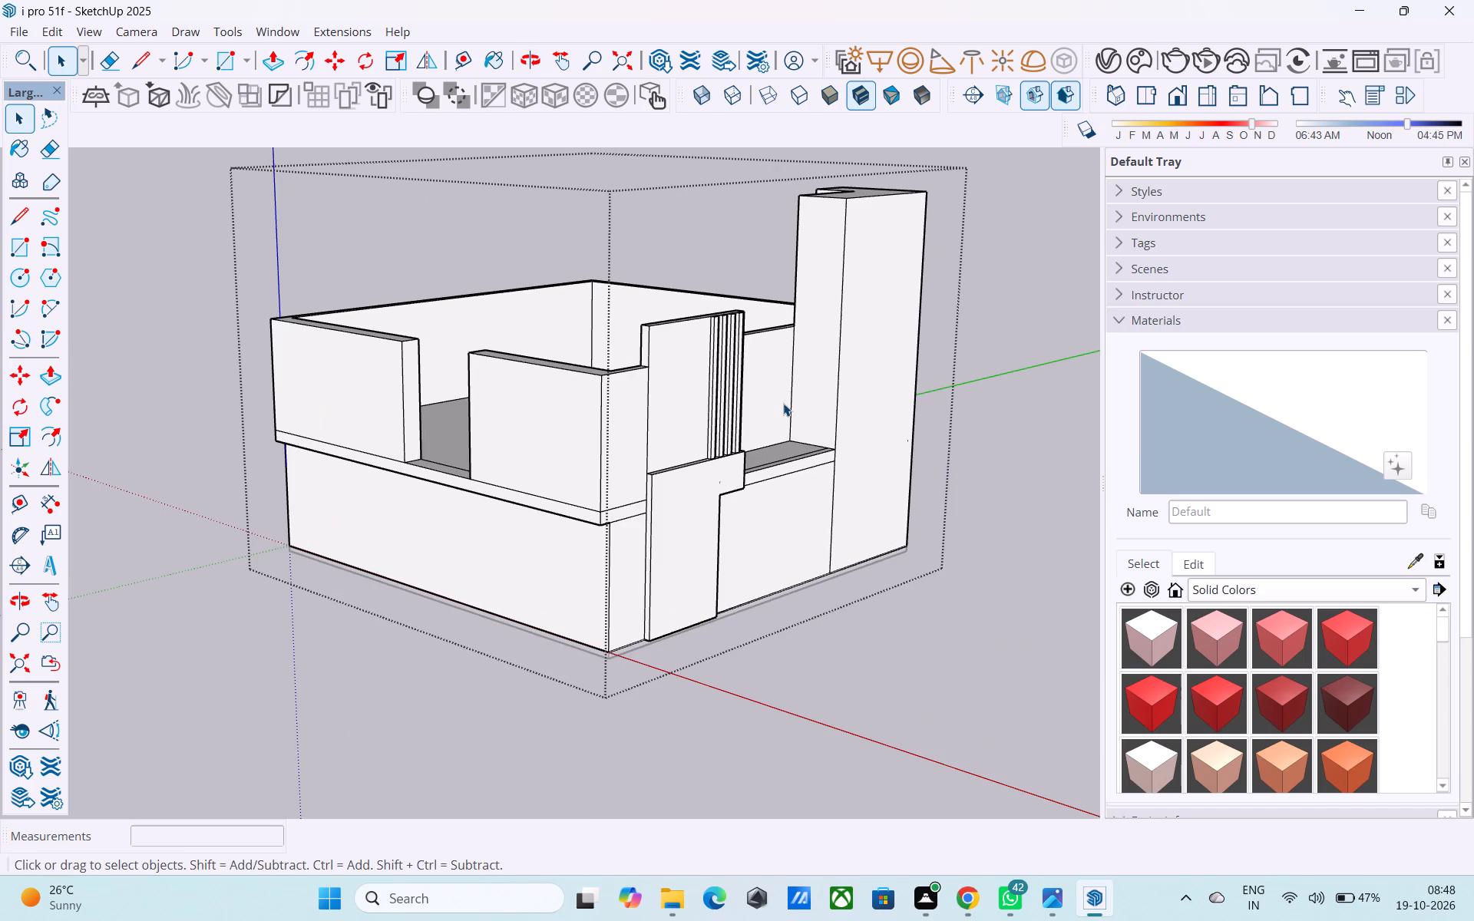
middle_drag(742, 433, 734, 432)
scroll(626, 451, up, 4)
scroll(765, 380, up, 3)
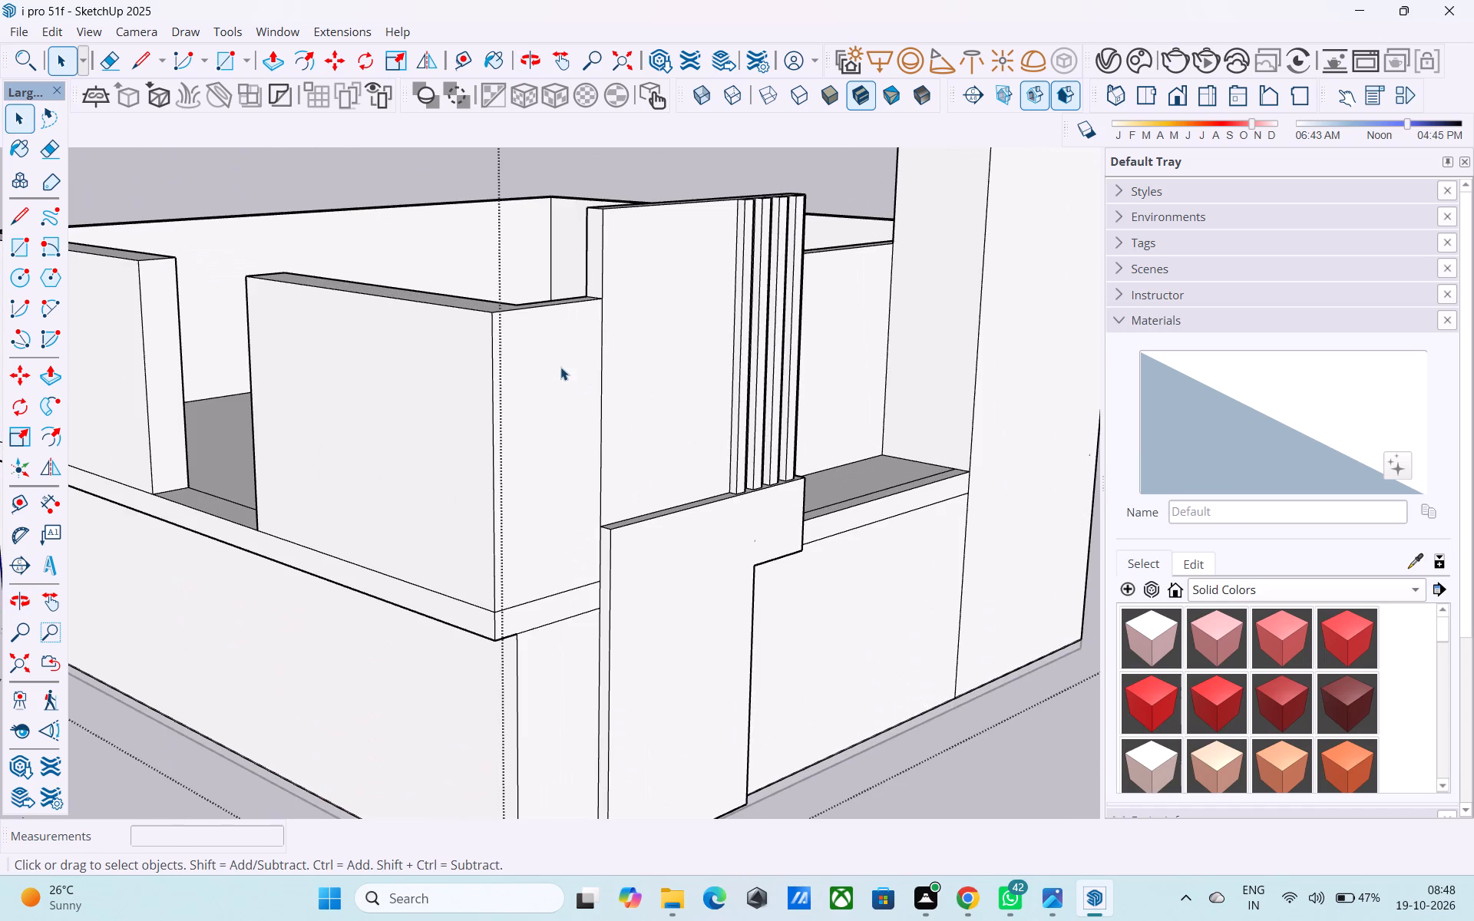
middle_drag(560, 367, 593, 437)
scroll(607, 470, up, 2)
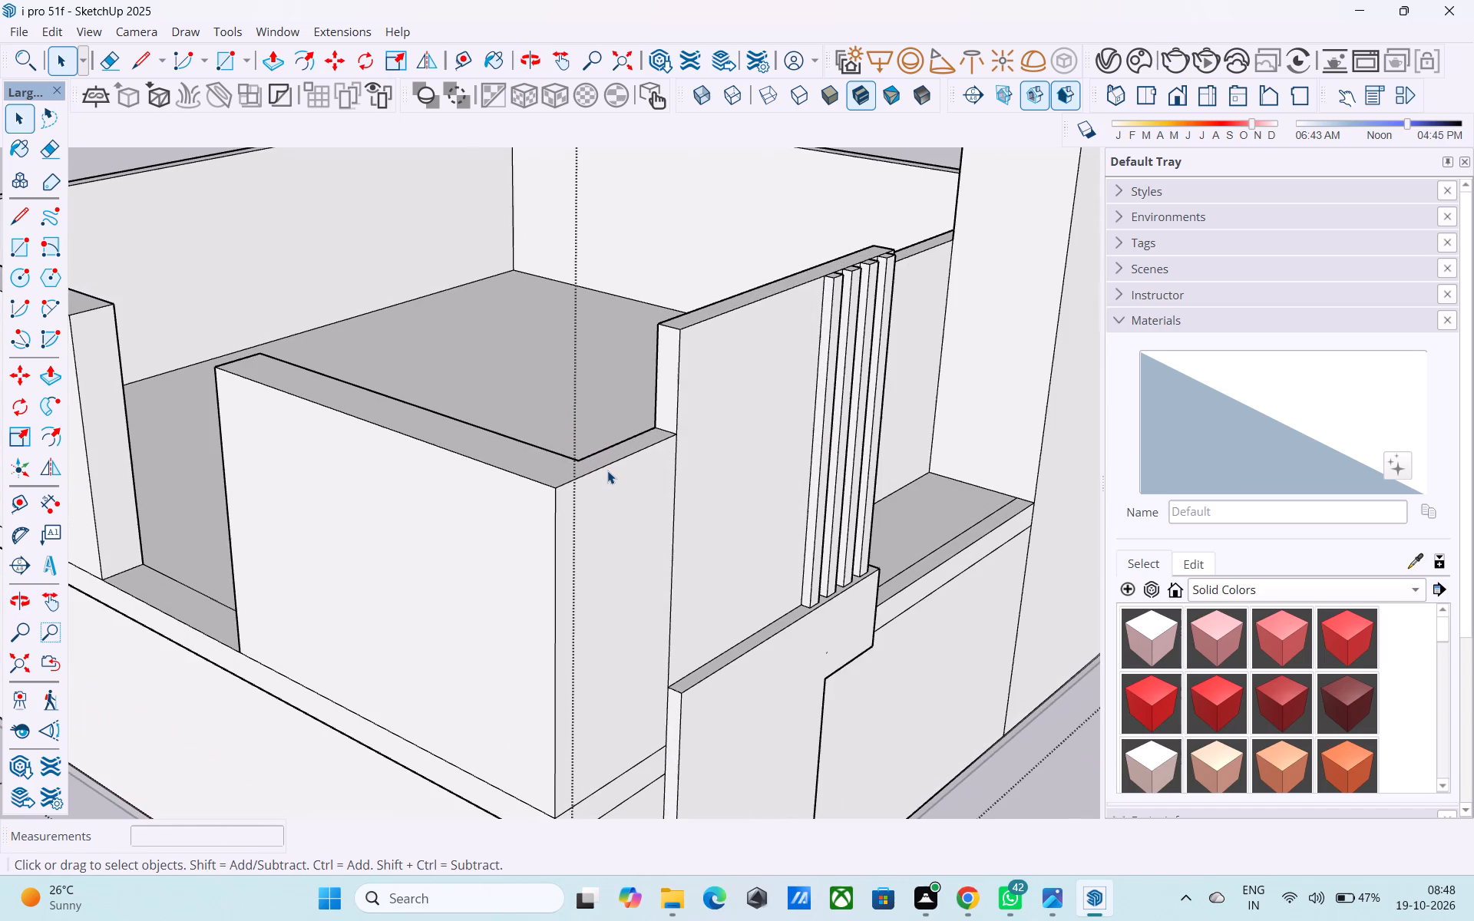
scroll(608, 471, down, 1)
middle_drag(597, 510, 607, 500)
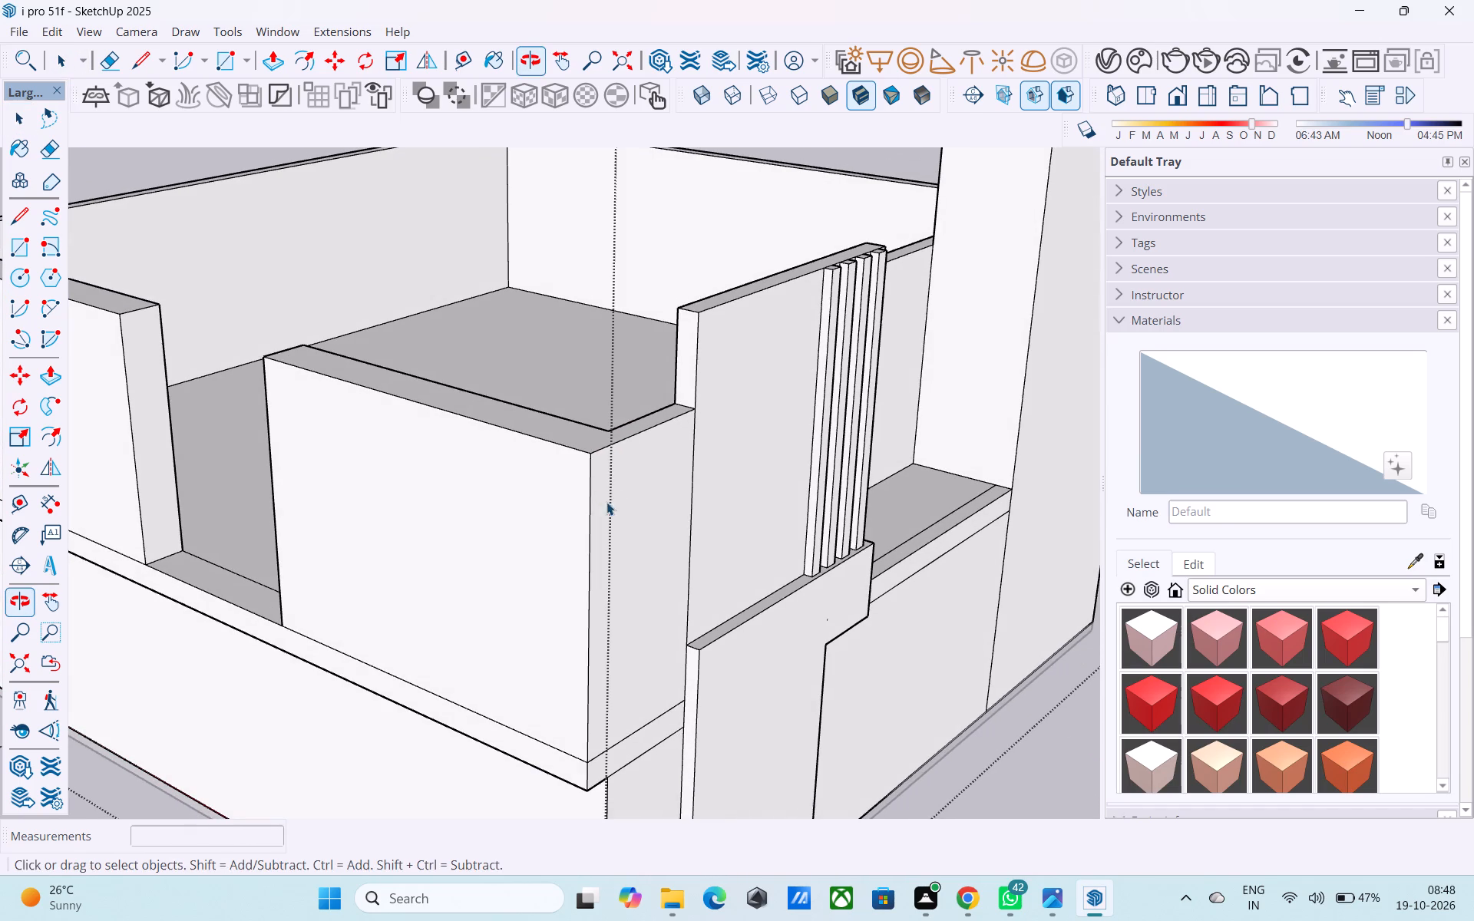
Paint both outer faces of the upper front corner wall with the Wood_Veneer_15_1K material from the Wood collection.
click(1269, 589)
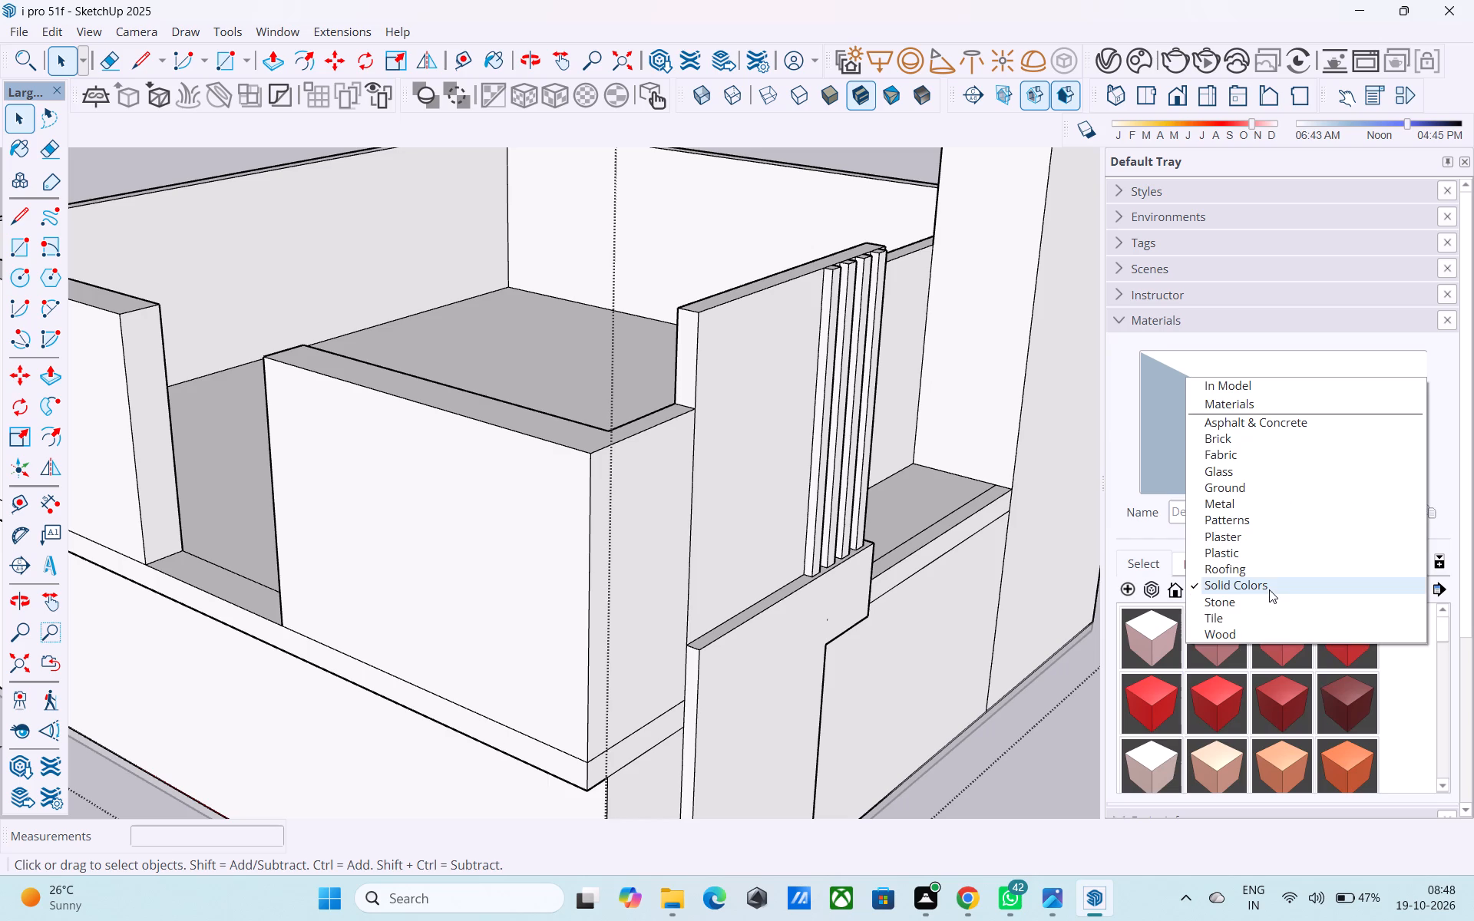
scroll(1296, 710, down, 4)
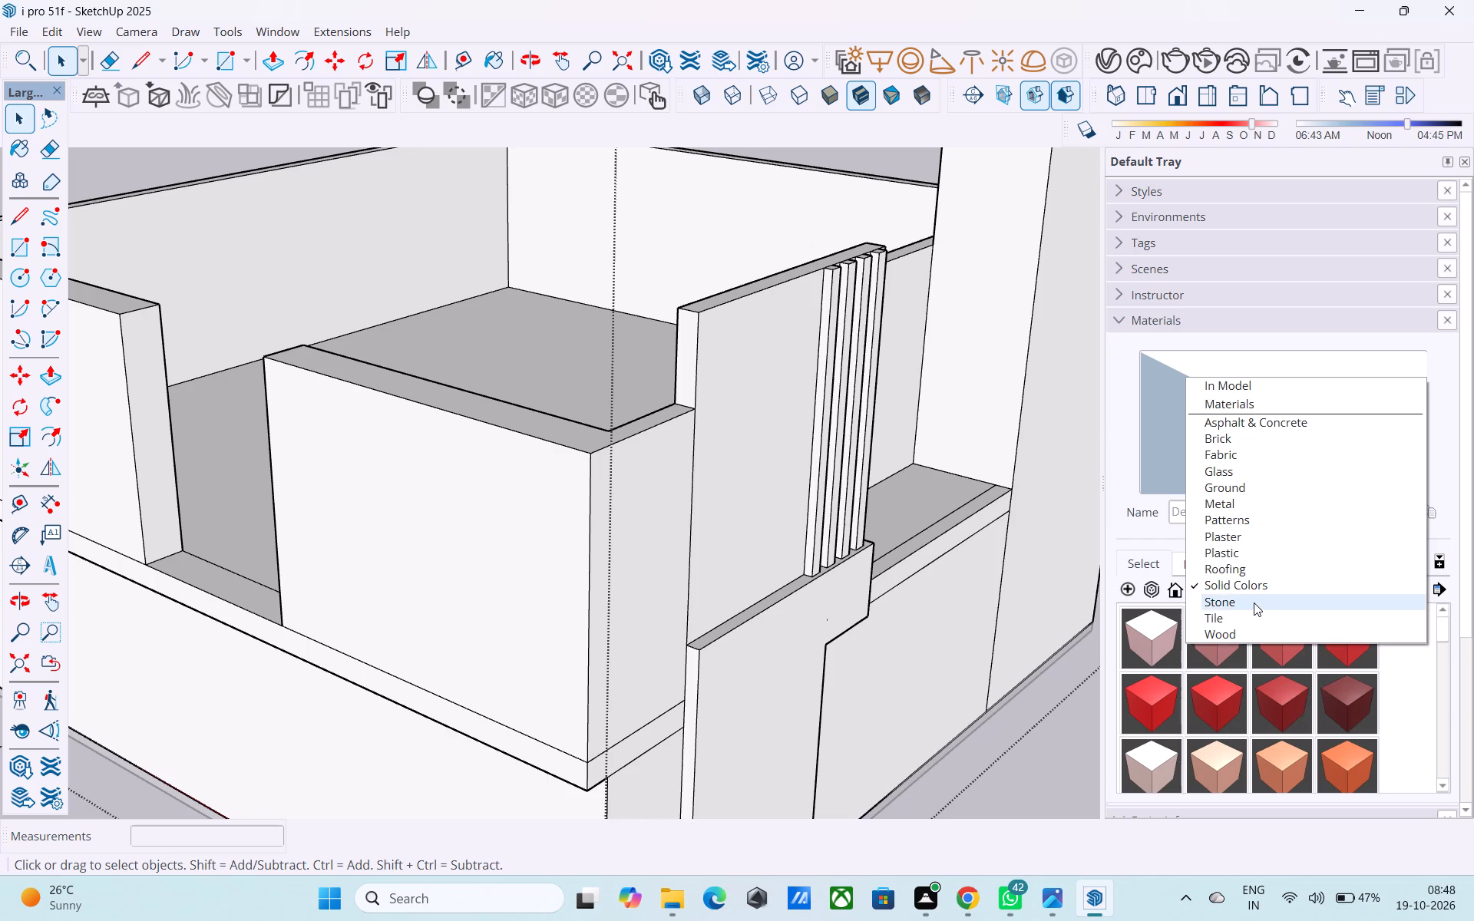
click(1254, 584)
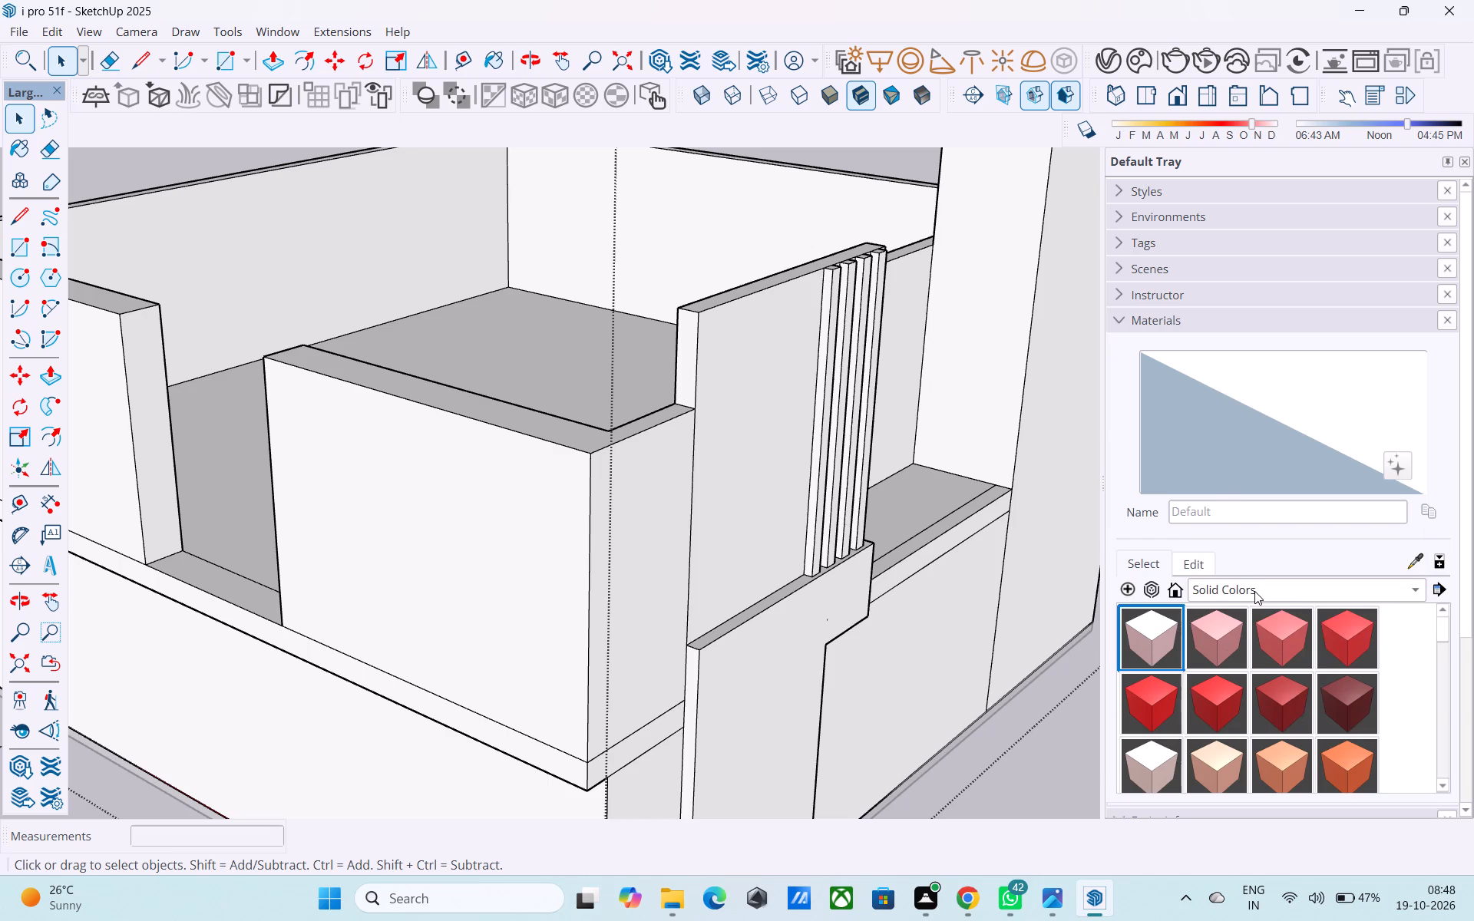
click(1254, 591)
click(1254, 630)
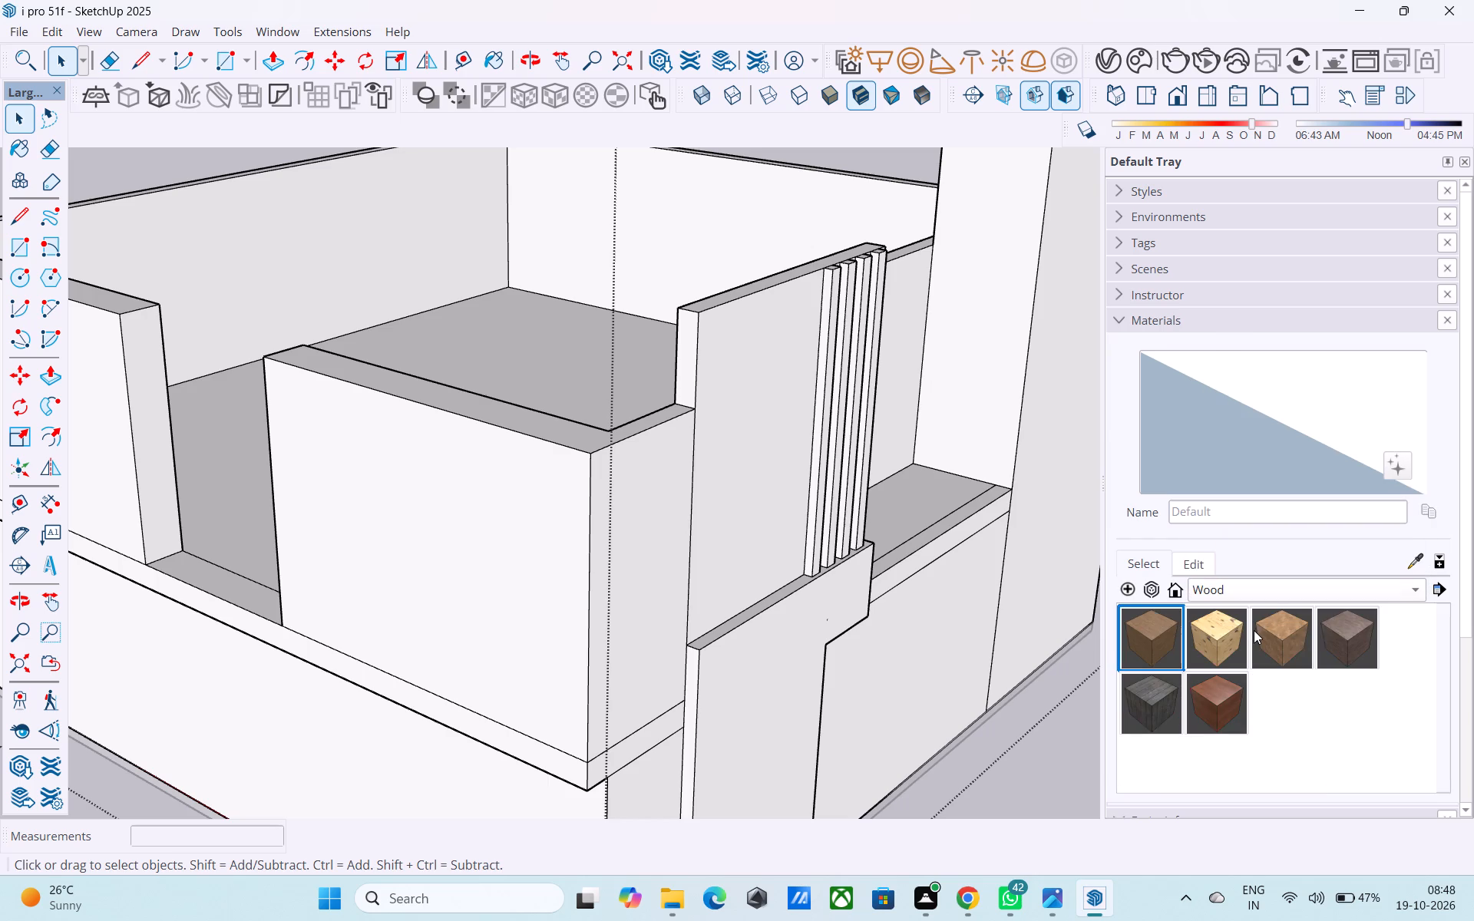
click(1234, 701)
scroll(496, 553, up, 1)
click(497, 554)
click(608, 546)
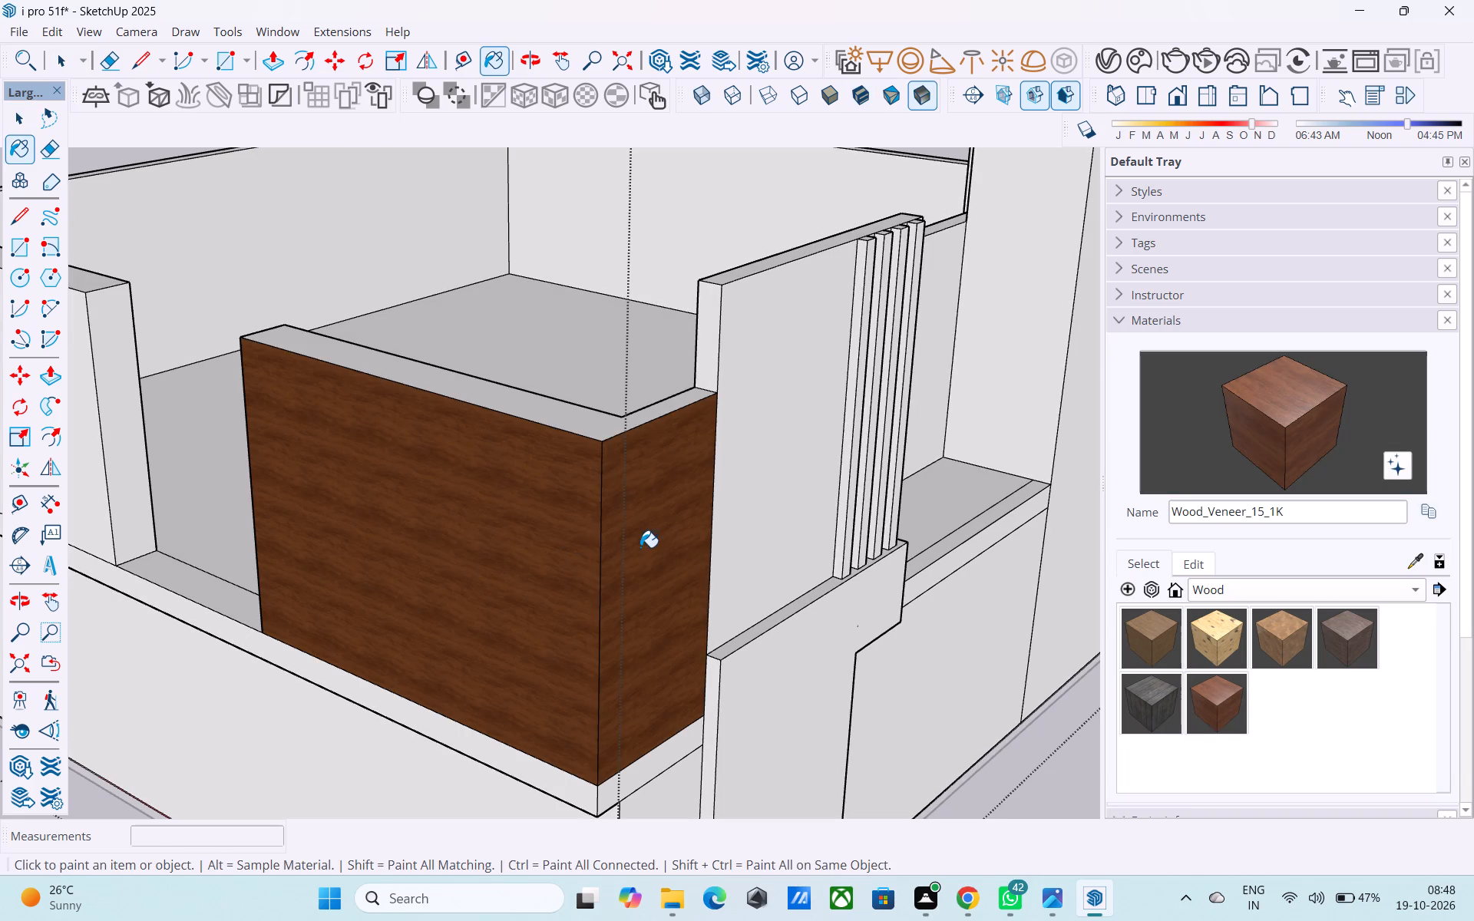
Examine the wood-clad corner wall, its top face and the neighbouring opening from the corner, above and the front.
scroll(645, 583, down, 4)
middle_drag(608, 632, 571, 604)
scroll(427, 479, down, 5)
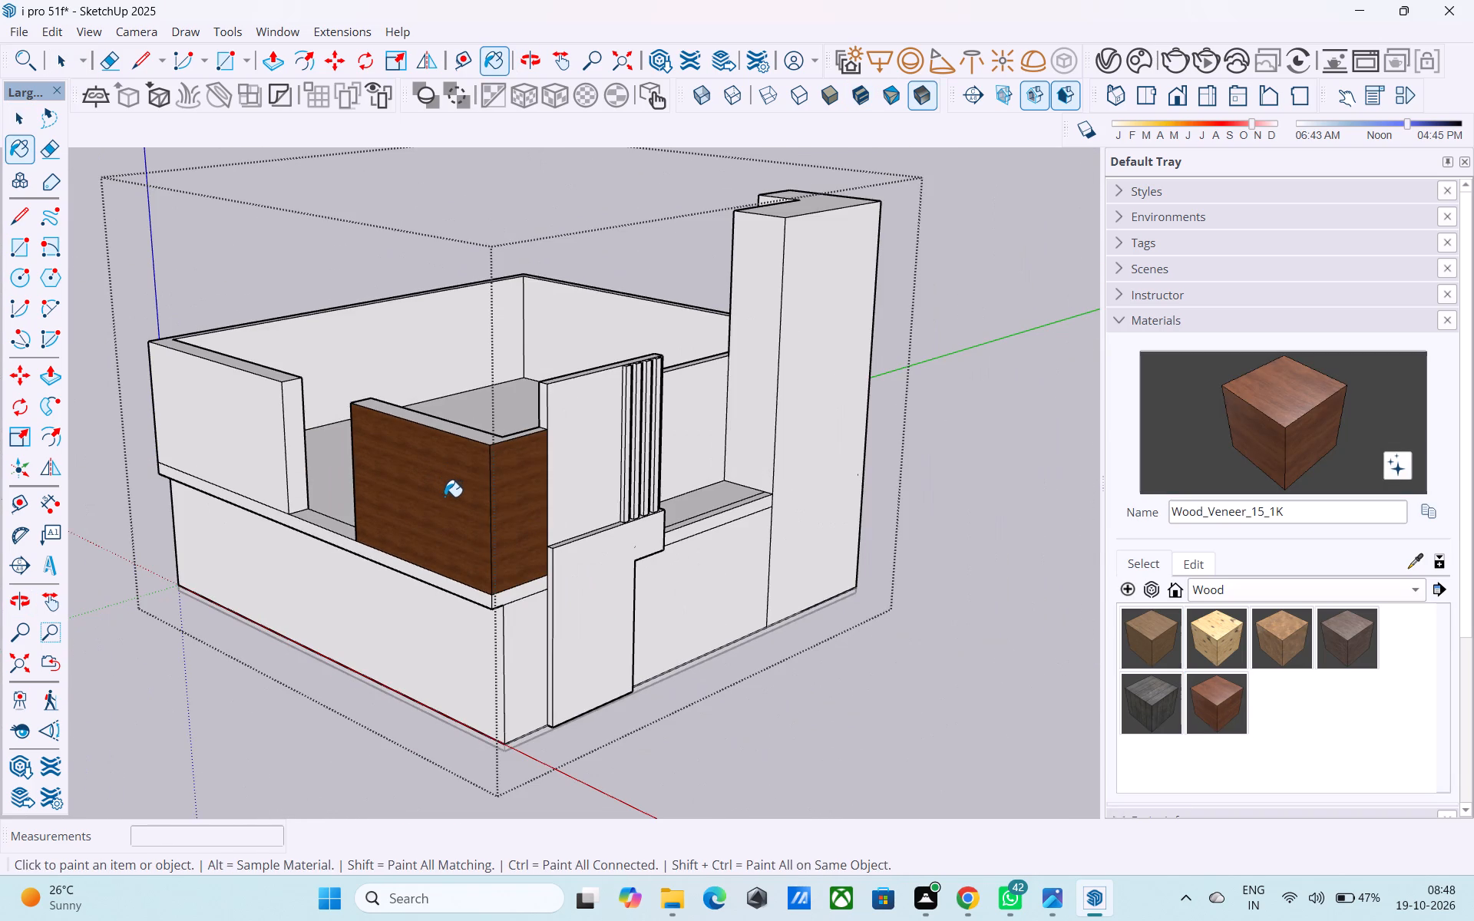
scroll(493, 595, down, 2)
middle_drag(488, 620, 496, 594)
scroll(493, 404, up, 3)
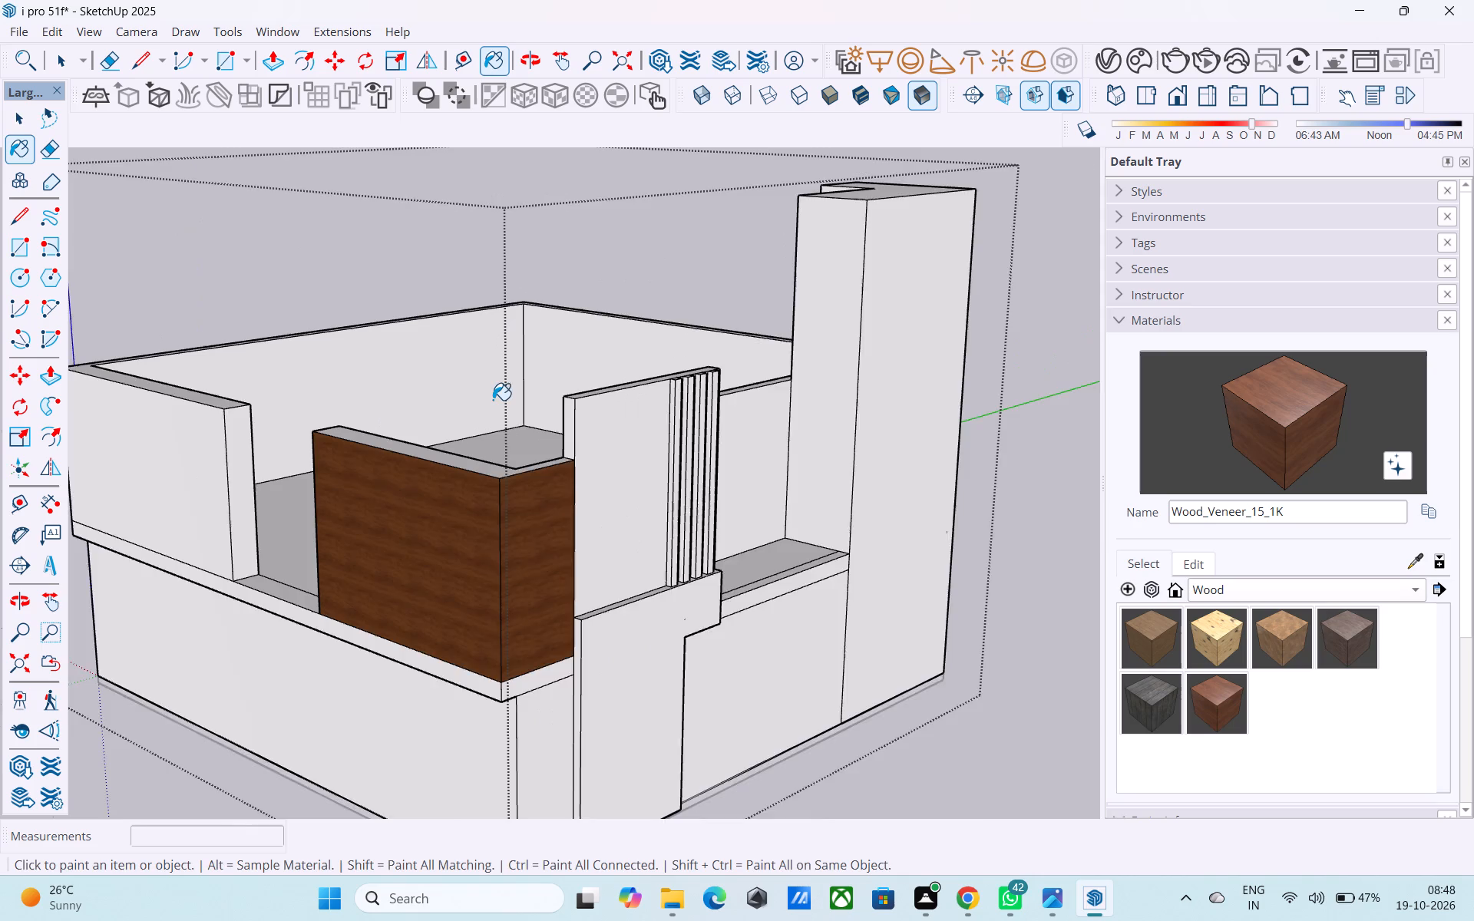
scroll(493, 400, up, 2)
middle_drag(504, 440, 524, 475)
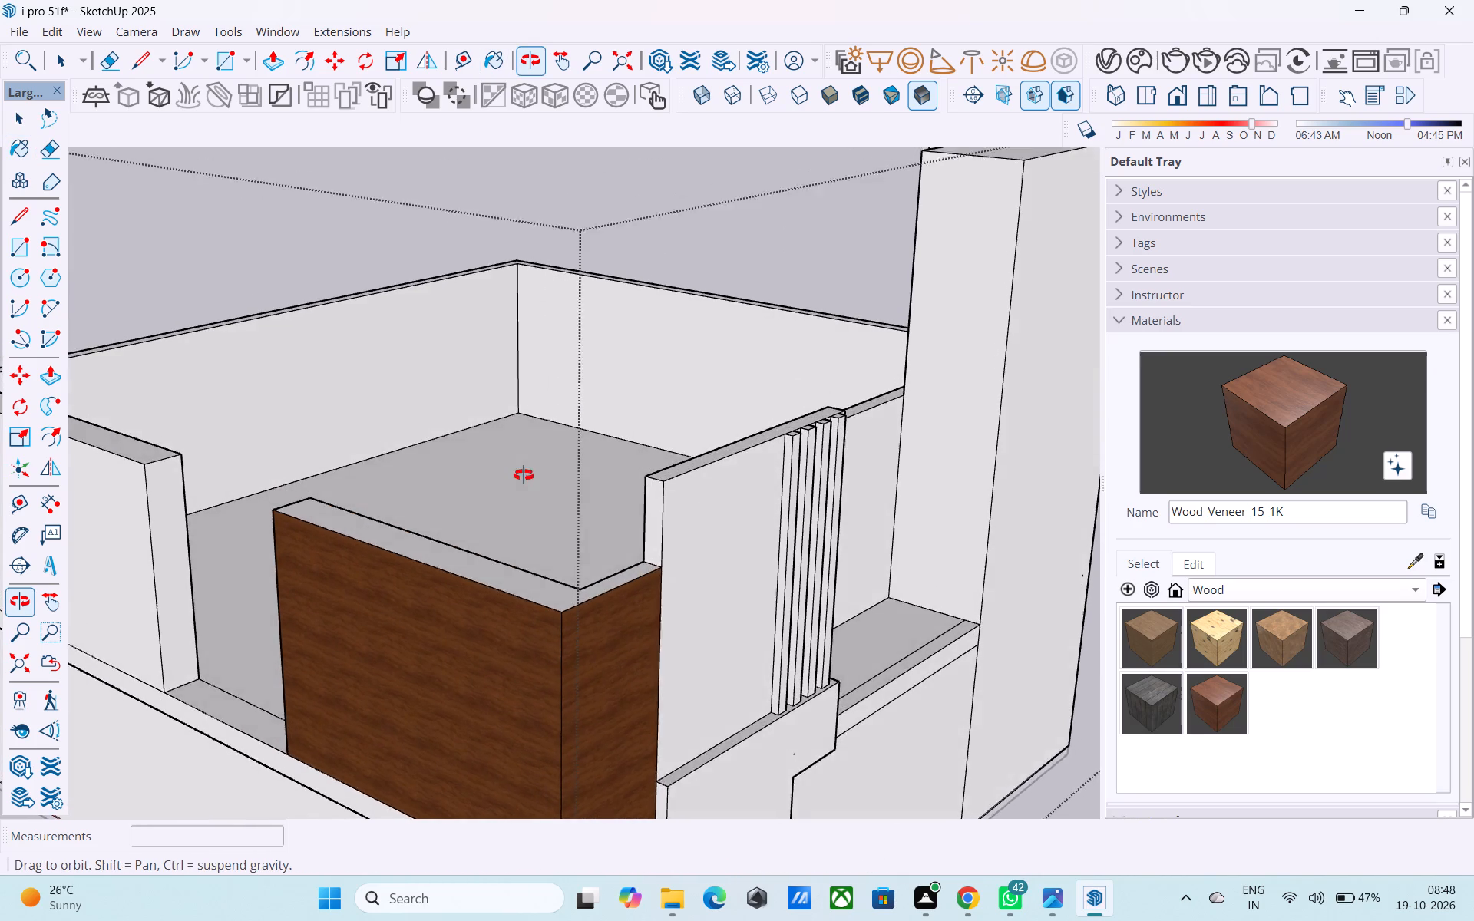
middle_drag(524, 475, 523, 488)
key(space)
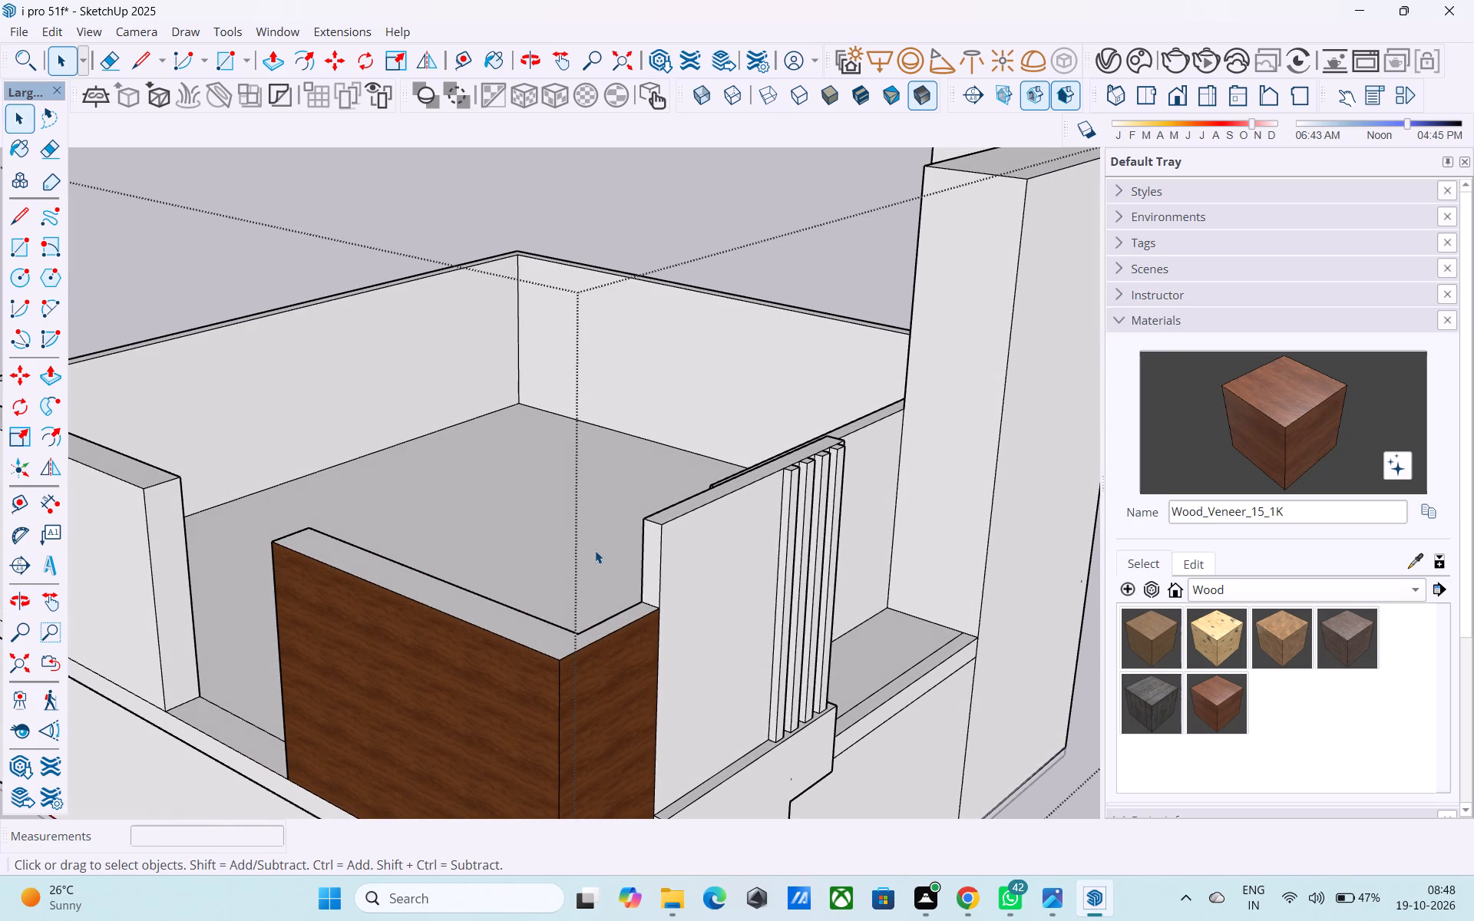
middle_click(612, 638)
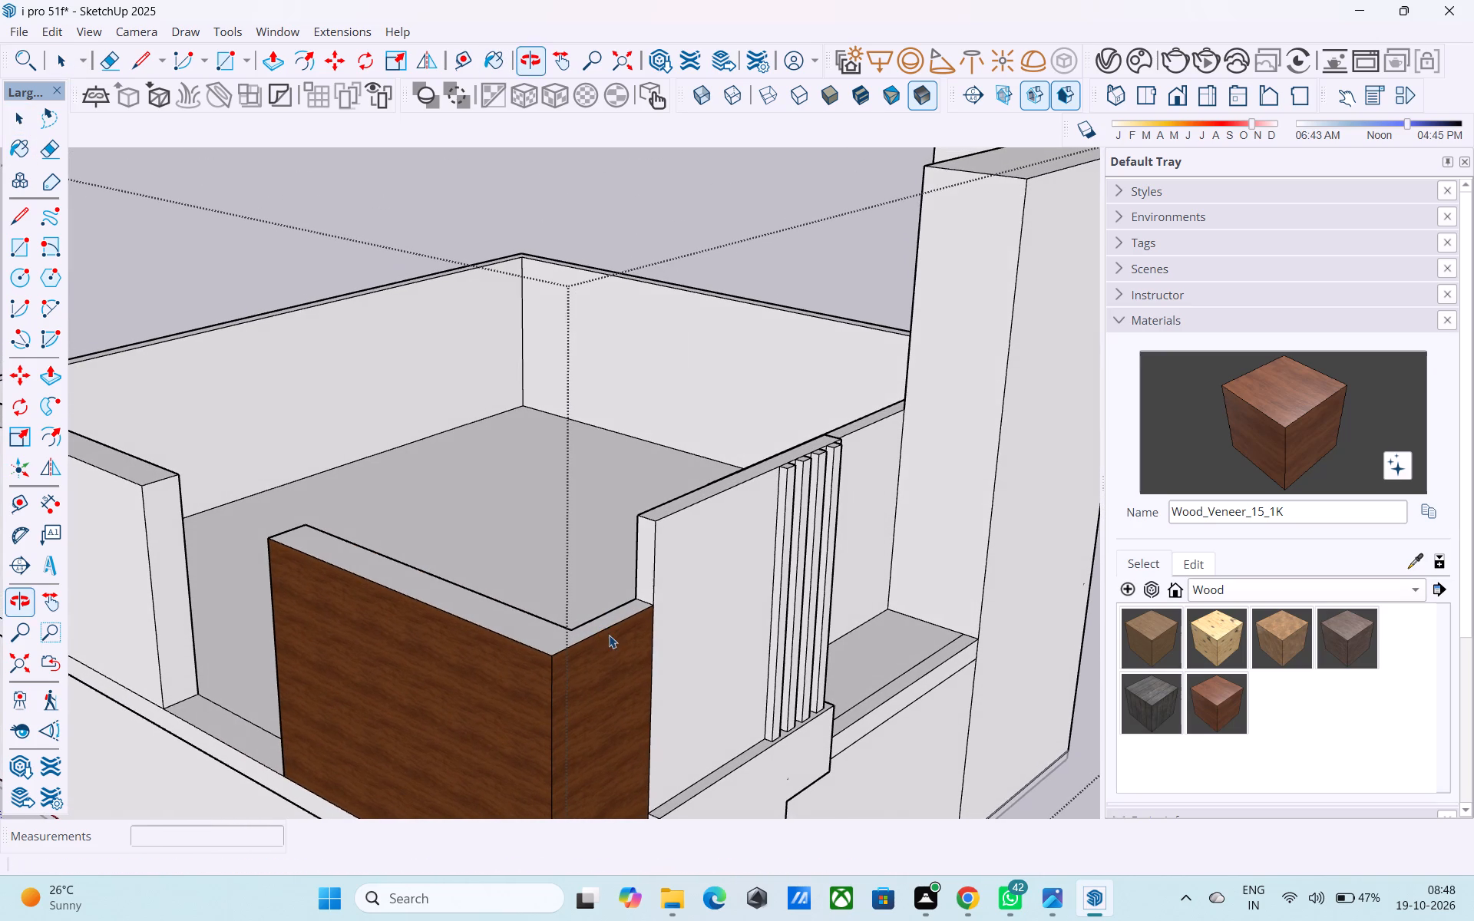
middle_drag(540, 630, 528, 628)
scroll(521, 634, up, 3)
click(521, 634)
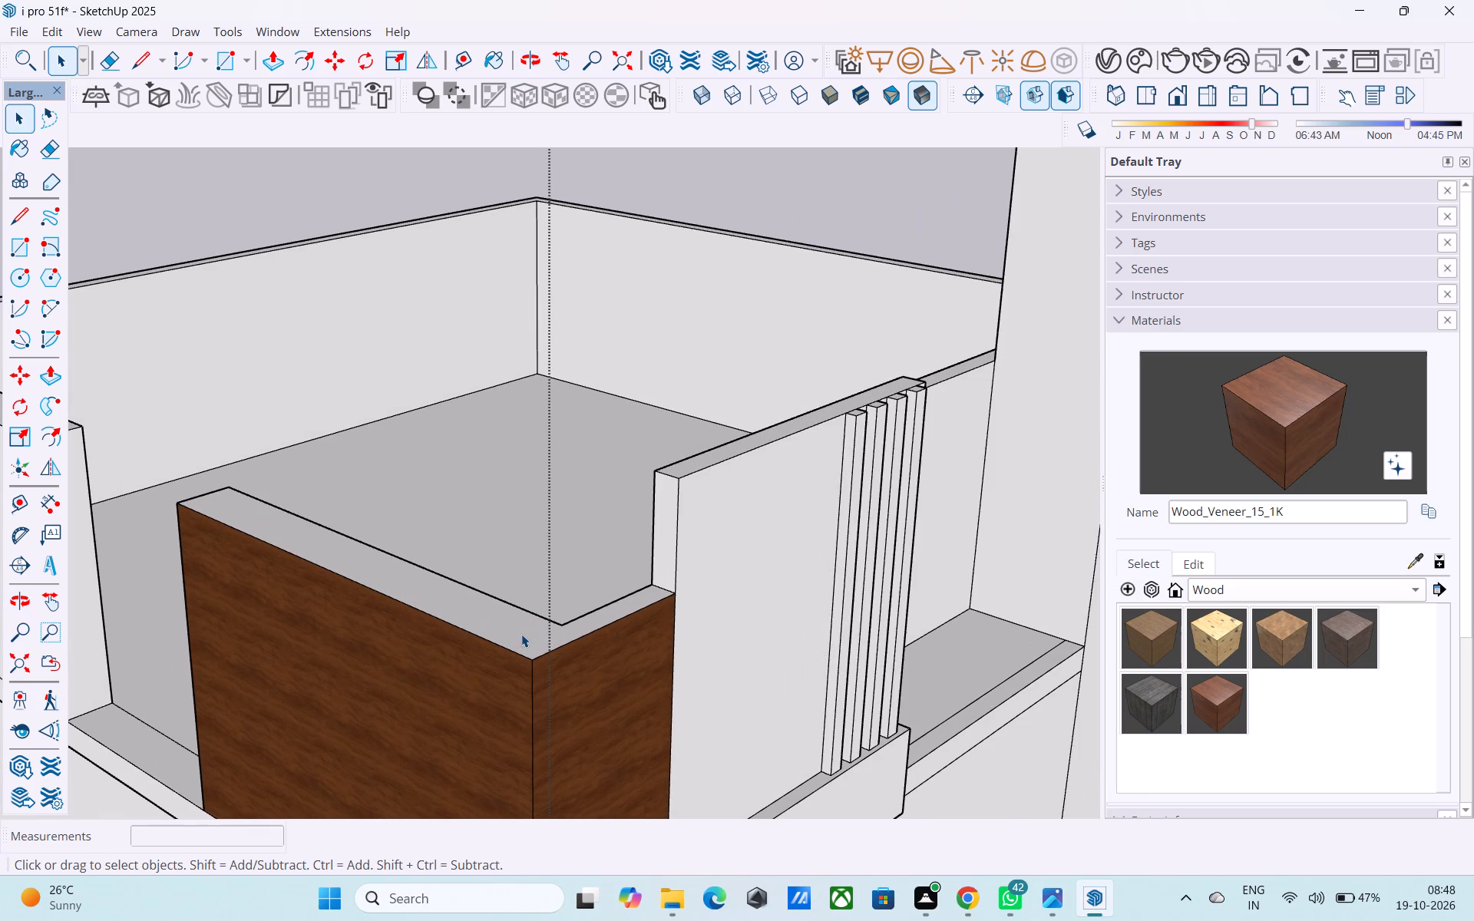
scroll(521, 638, down, 6)
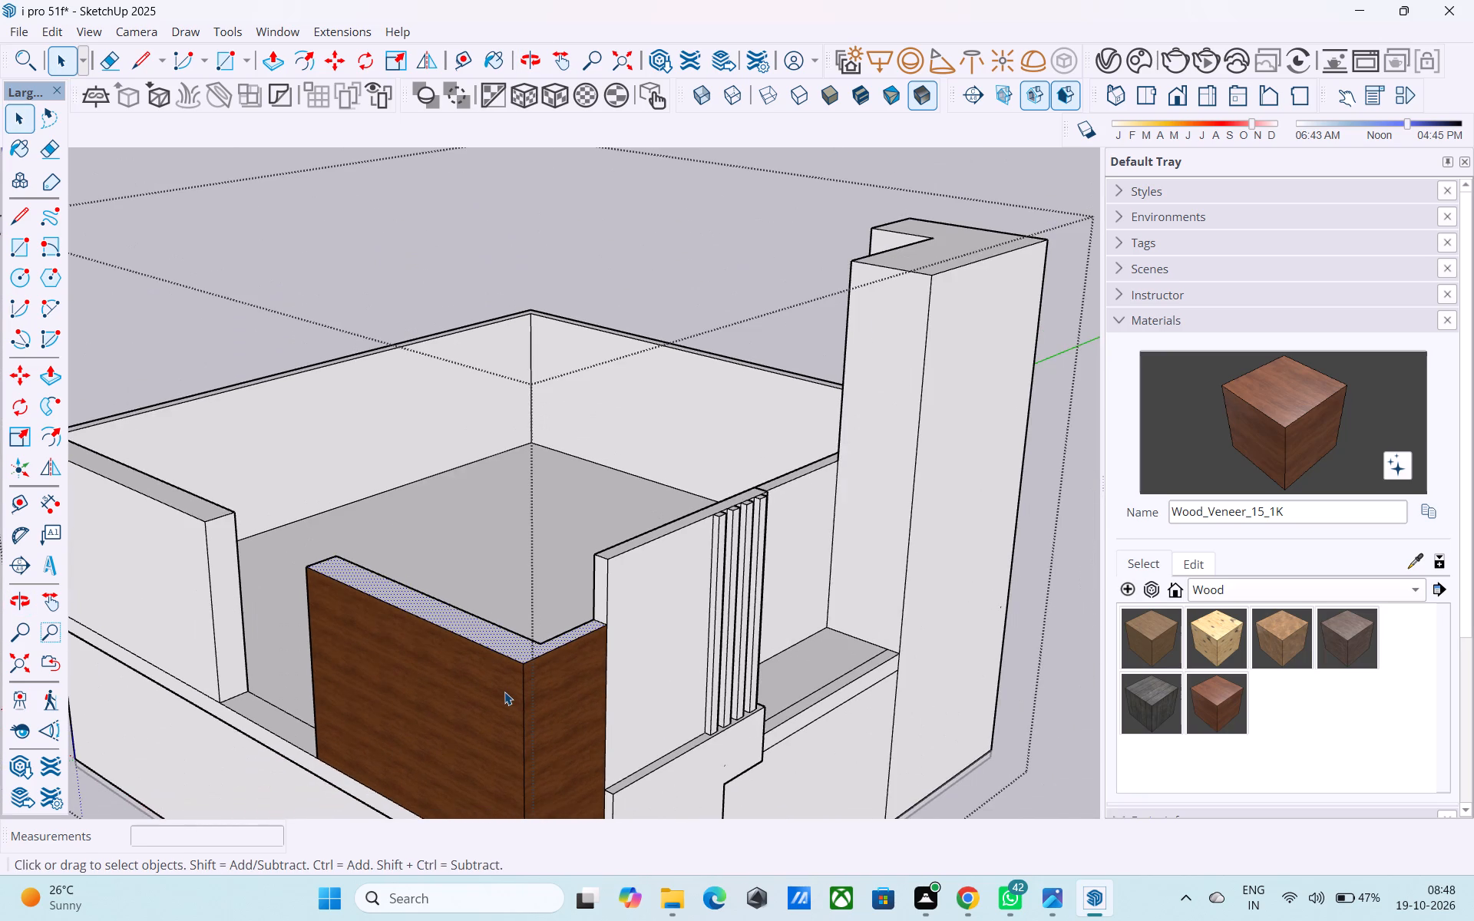
middle_drag(504, 691, 497, 720)
scroll(534, 689, up, 7)
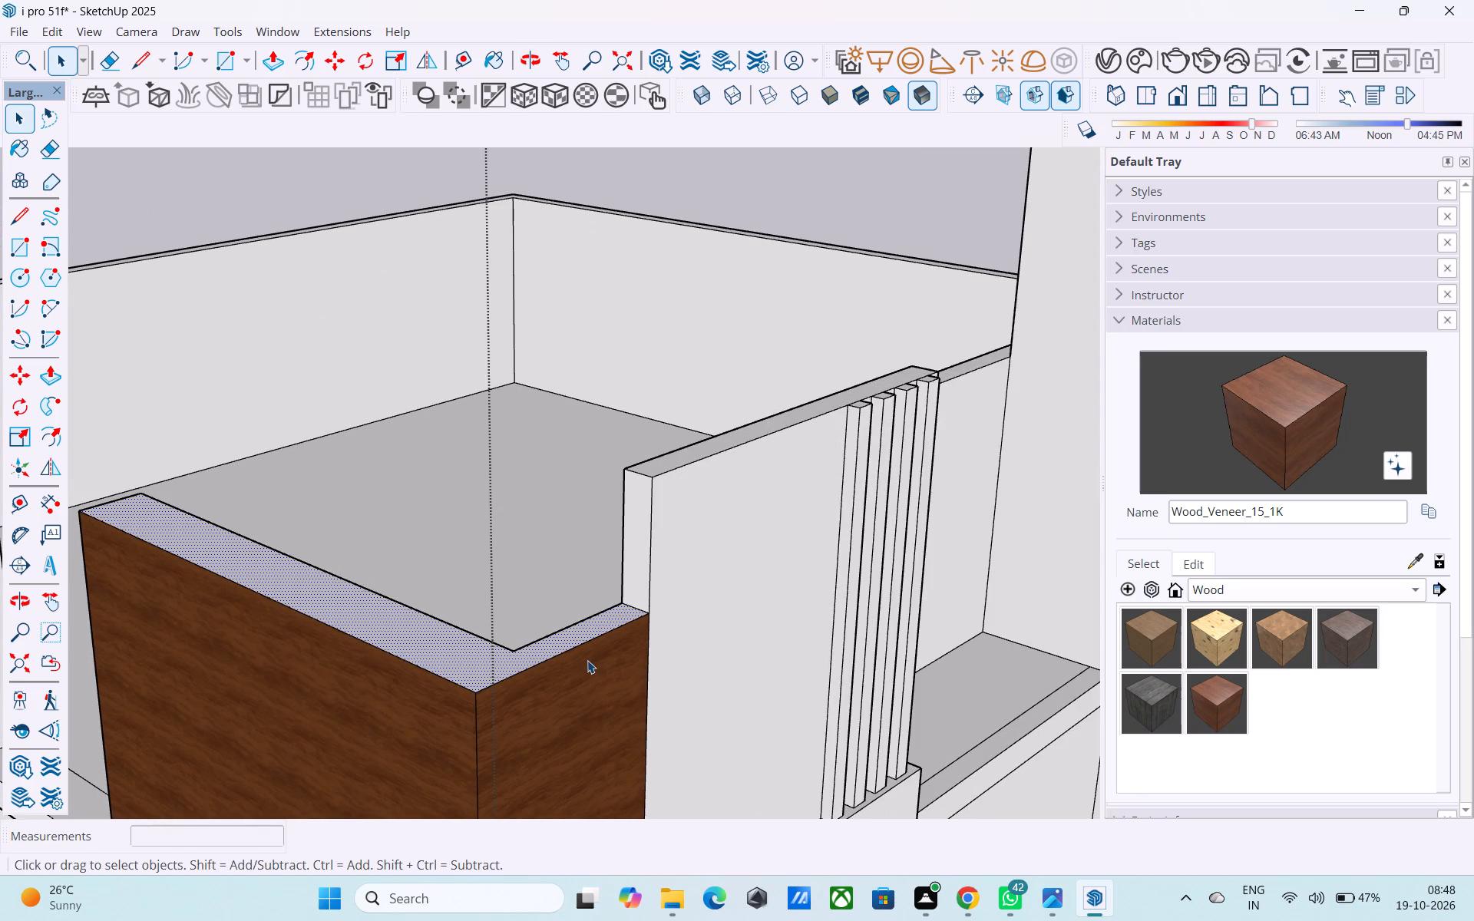
key(l)
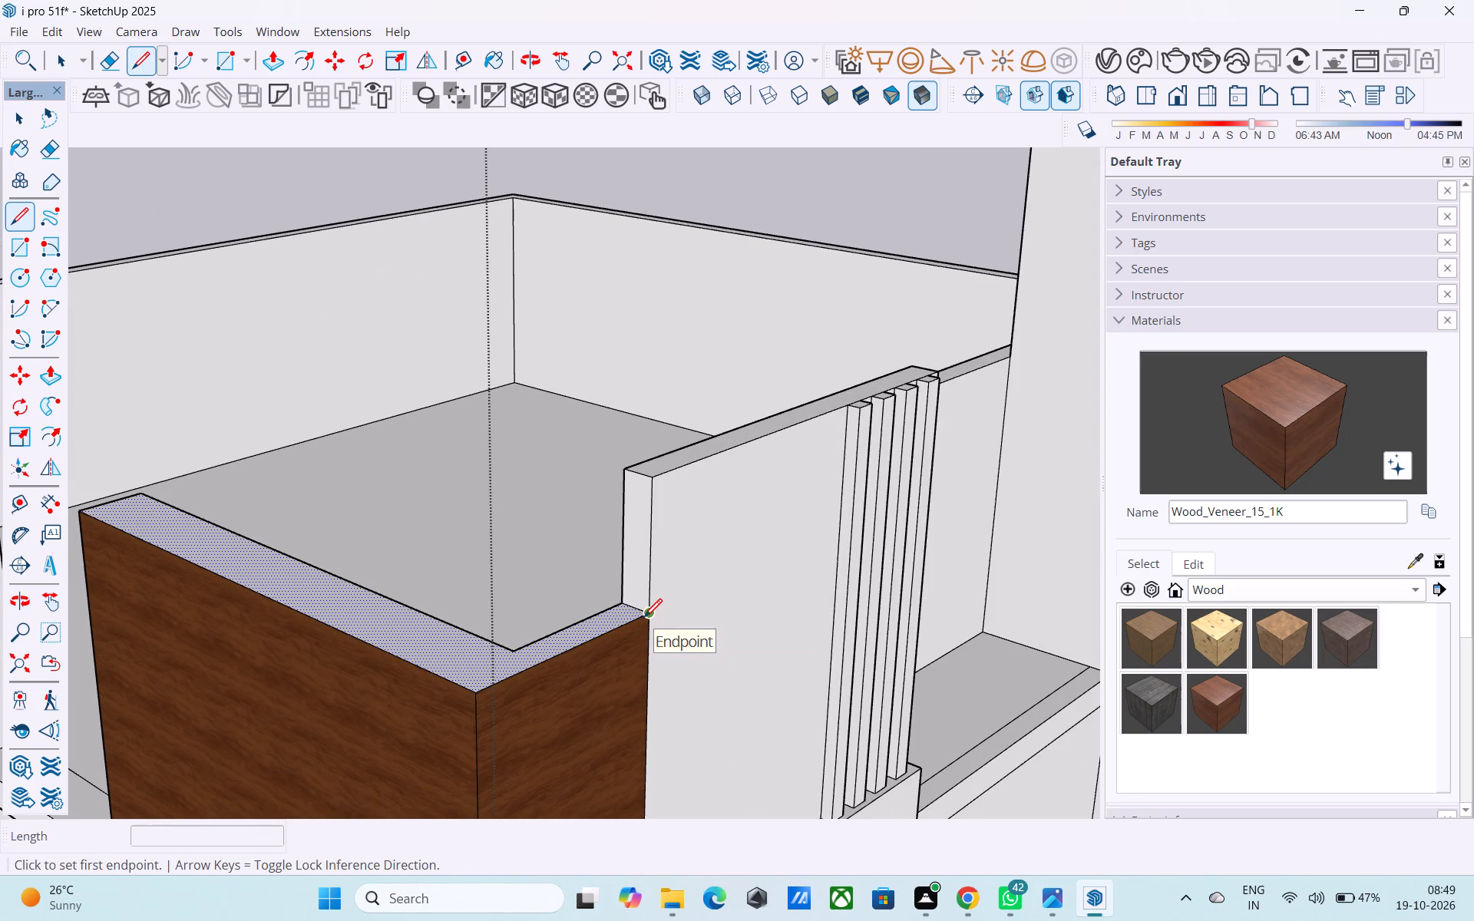
key(space)
scroll(641, 645, down, 6)
middle_drag(642, 654, 643, 662)
scroll(640, 666, down, 7)
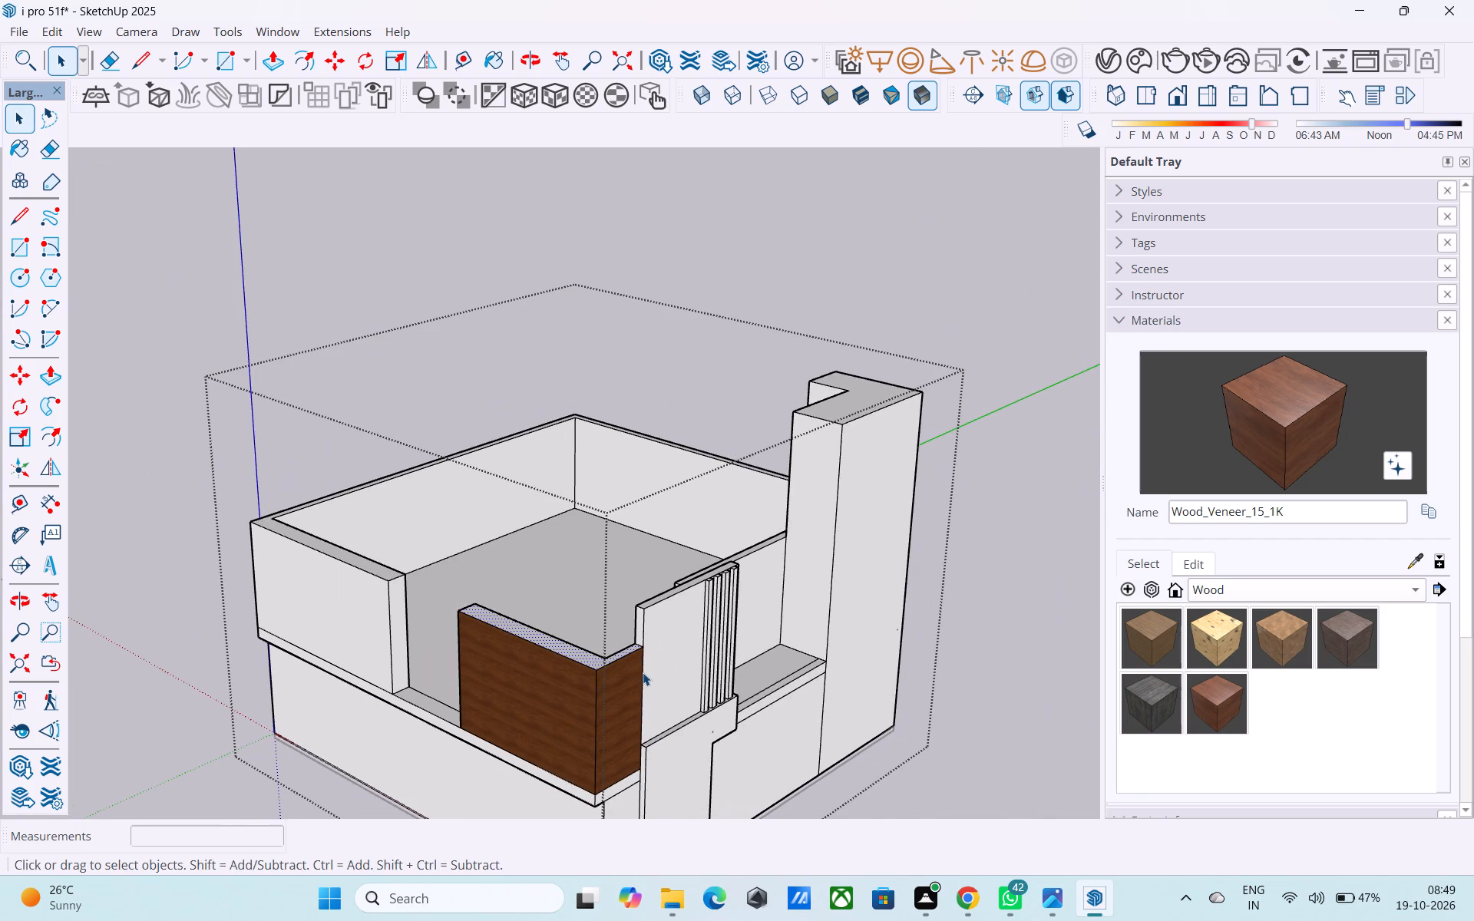
scroll(445, 725, down, 2)
middle_drag(444, 725, 611, 690)
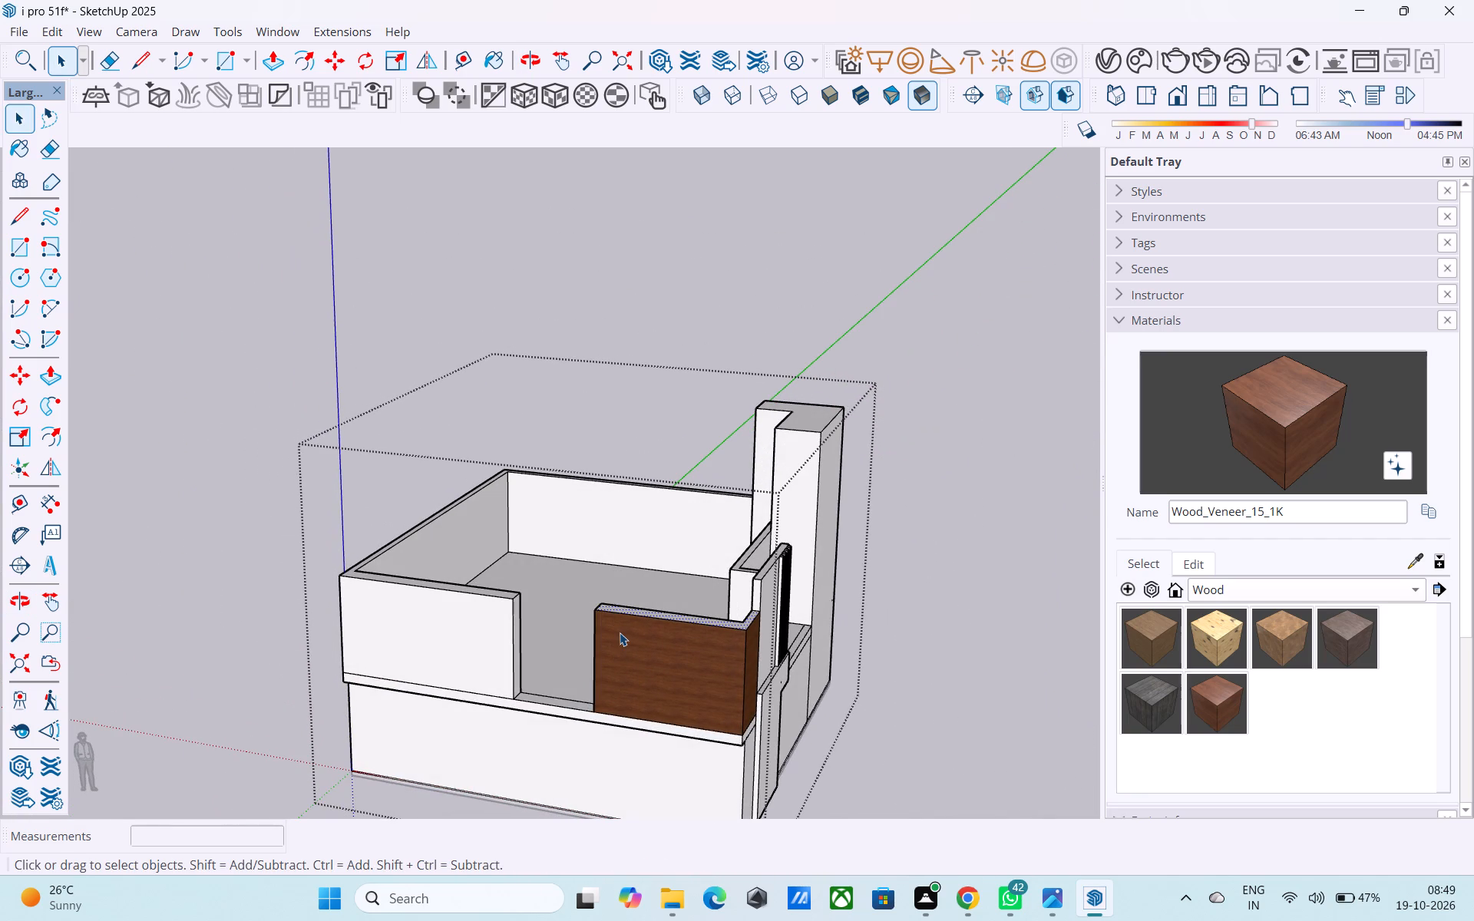
scroll(620, 632, up, 1)
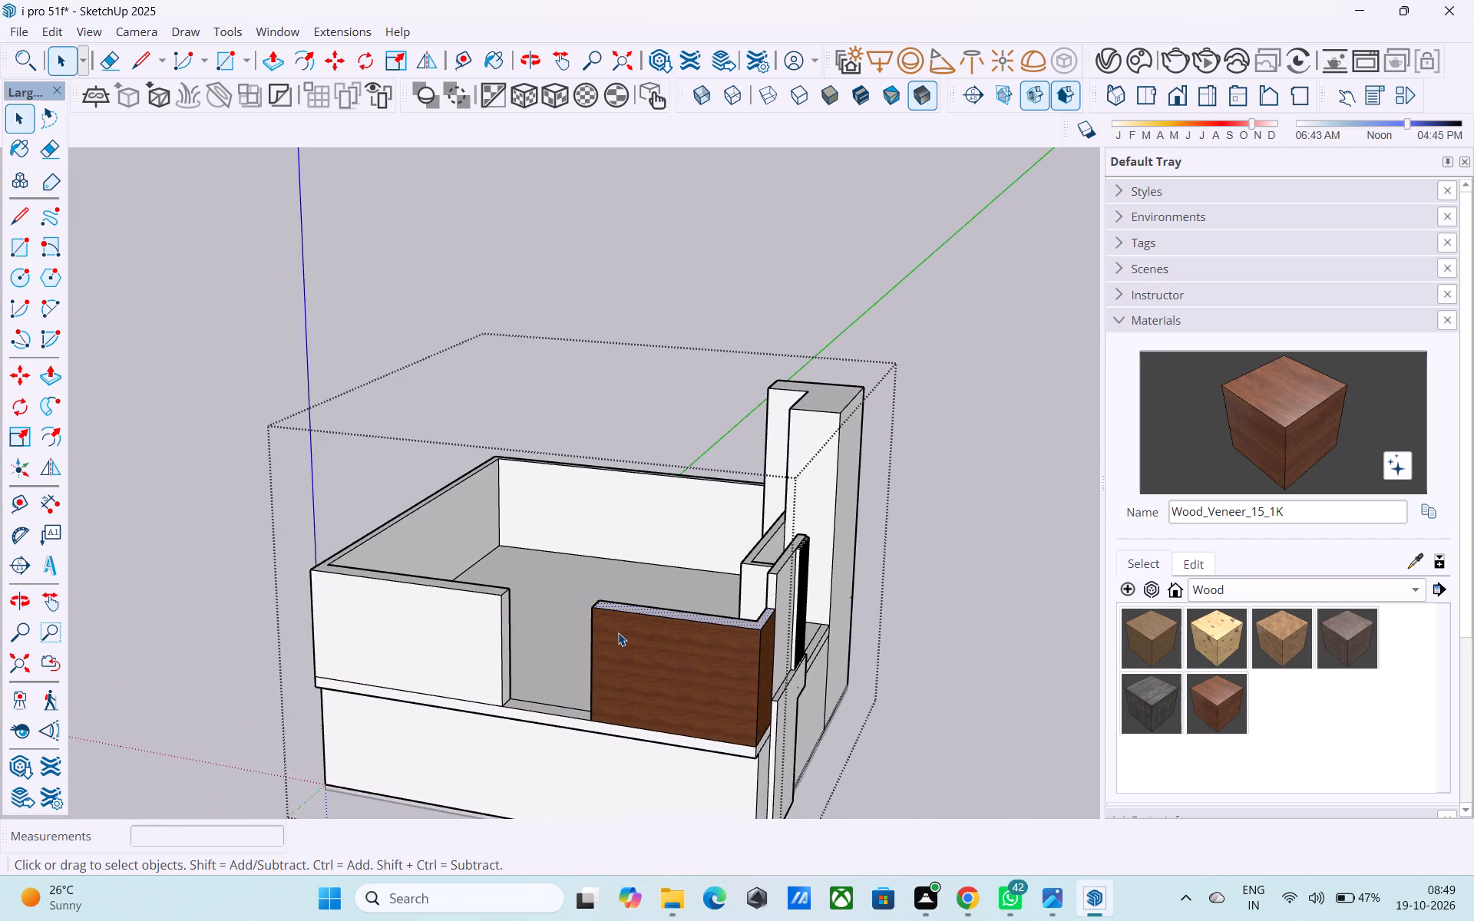
scroll(614, 637, down, 1)
middle_drag(610, 641, 735, 628)
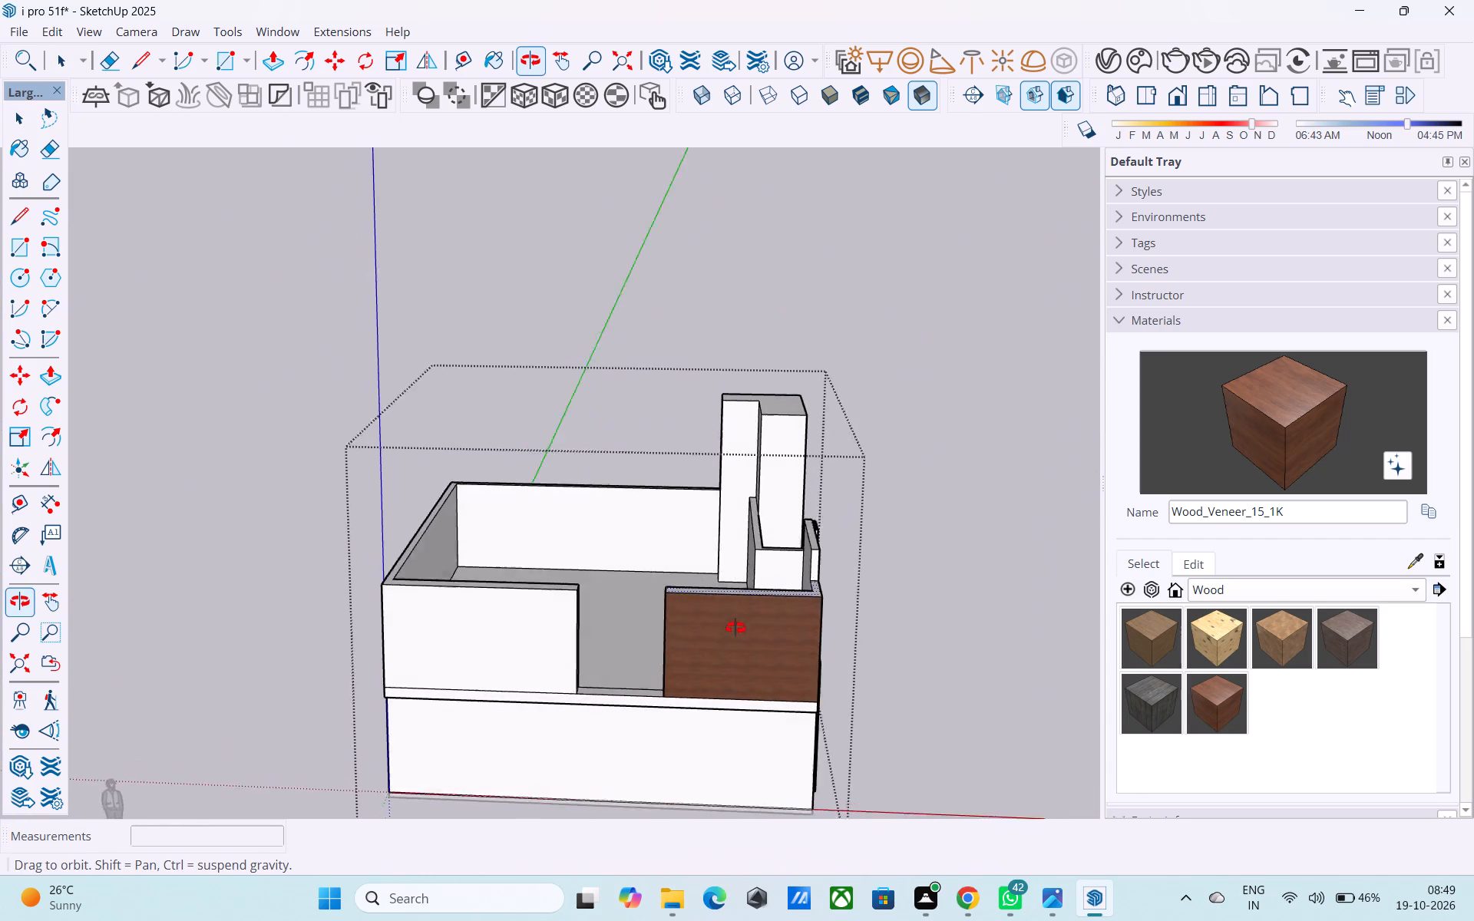
middle_drag(735, 628, 753, 641)
scroll(746, 630, up, 4)
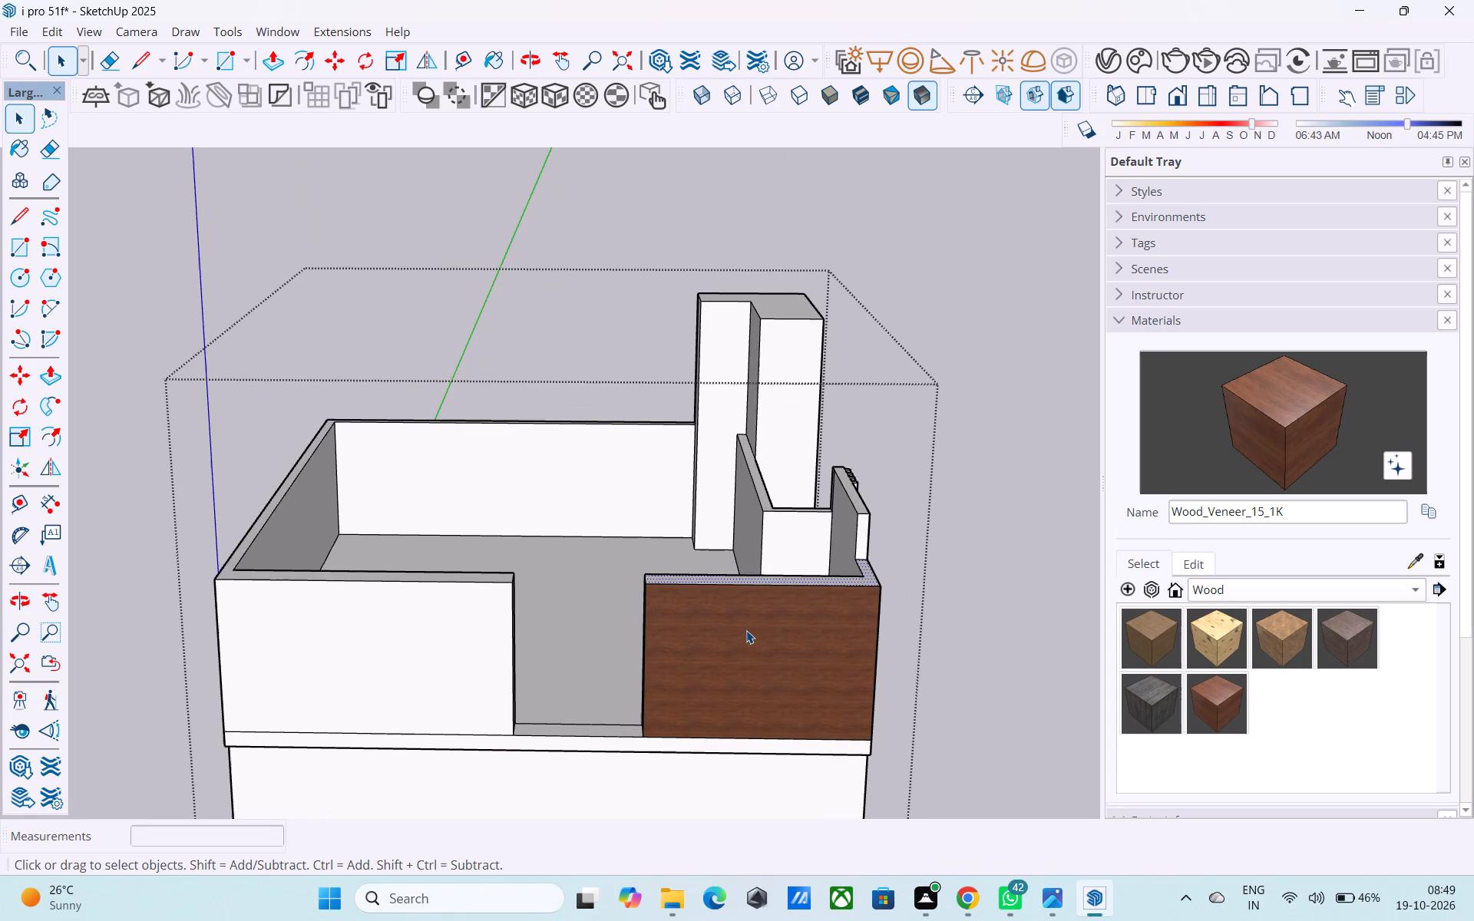
Draw a 3' vertical line up the plain front wall's end edge, from its bottom corner at the opening.
middle_drag(551, 763, 440, 771)
scroll(500, 757, up, 1)
scroll(343, 677, up, 3)
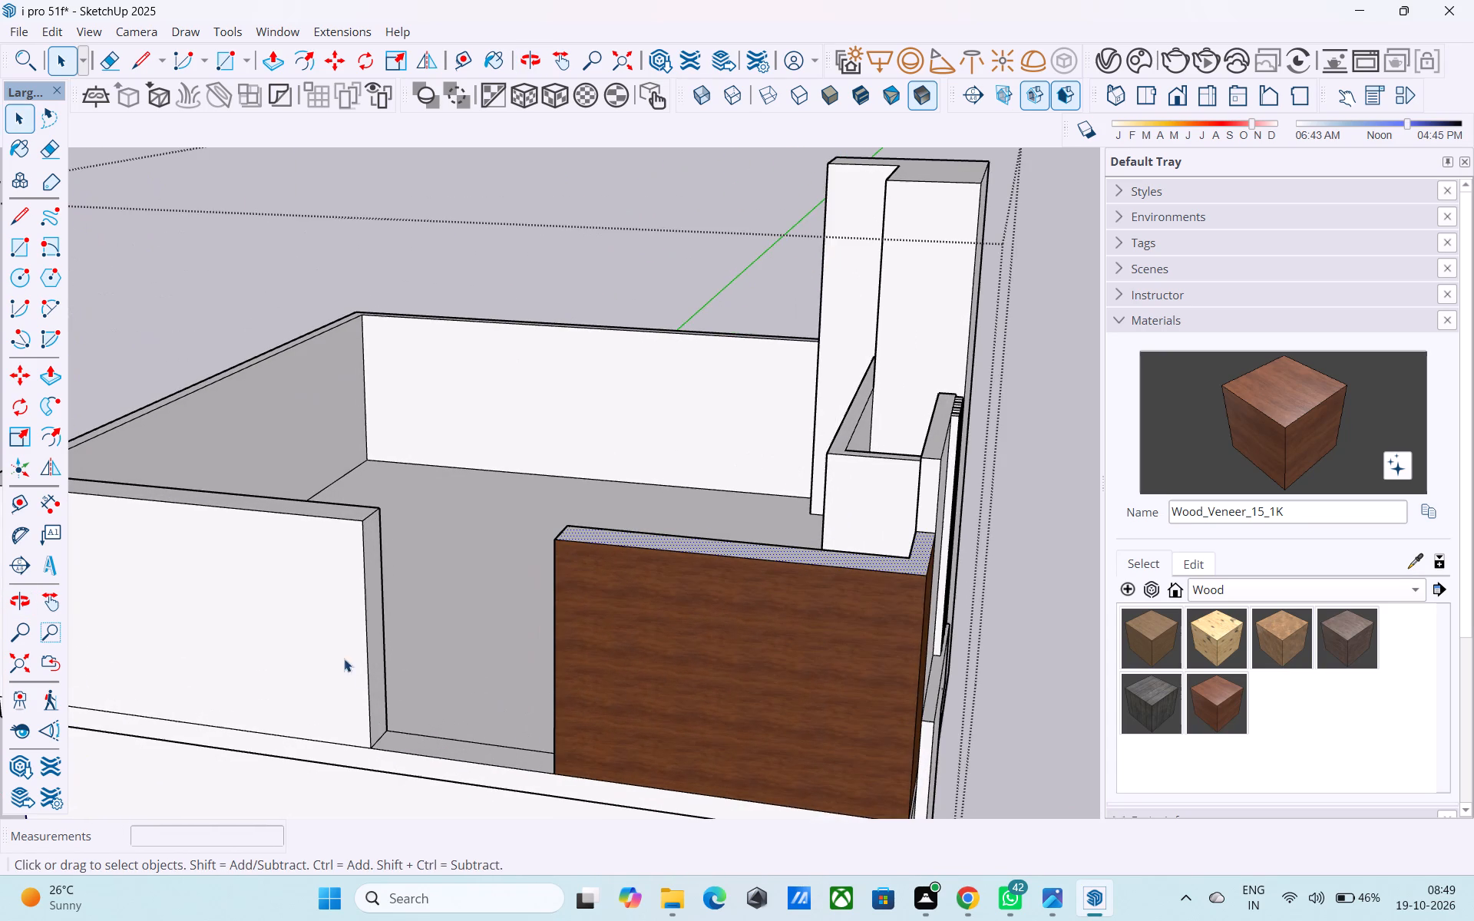
scroll(375, 723, up, 2)
key(l)
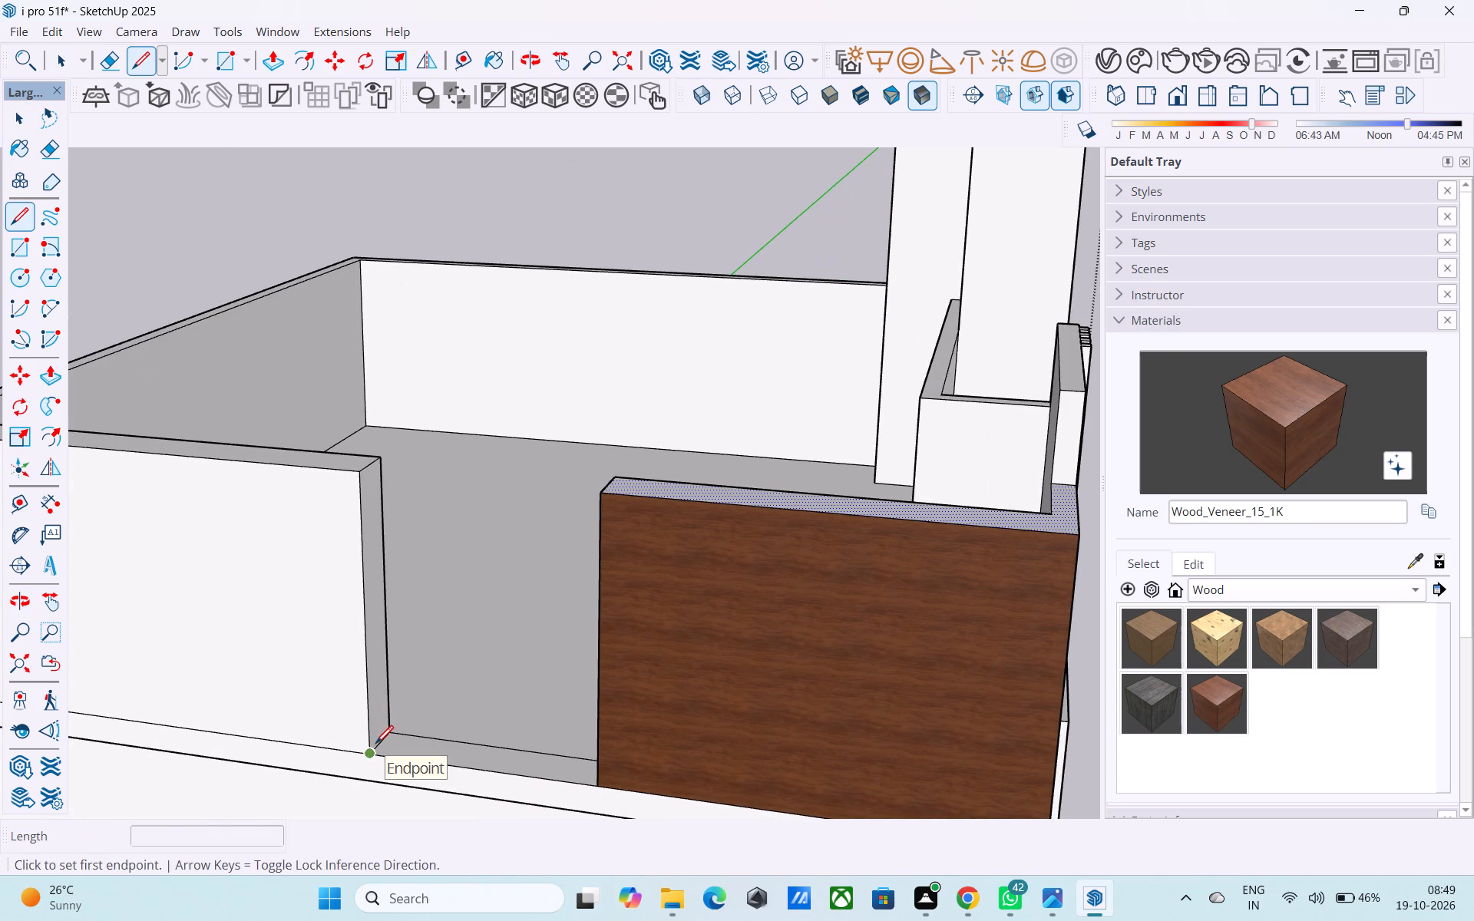
click(375, 745)
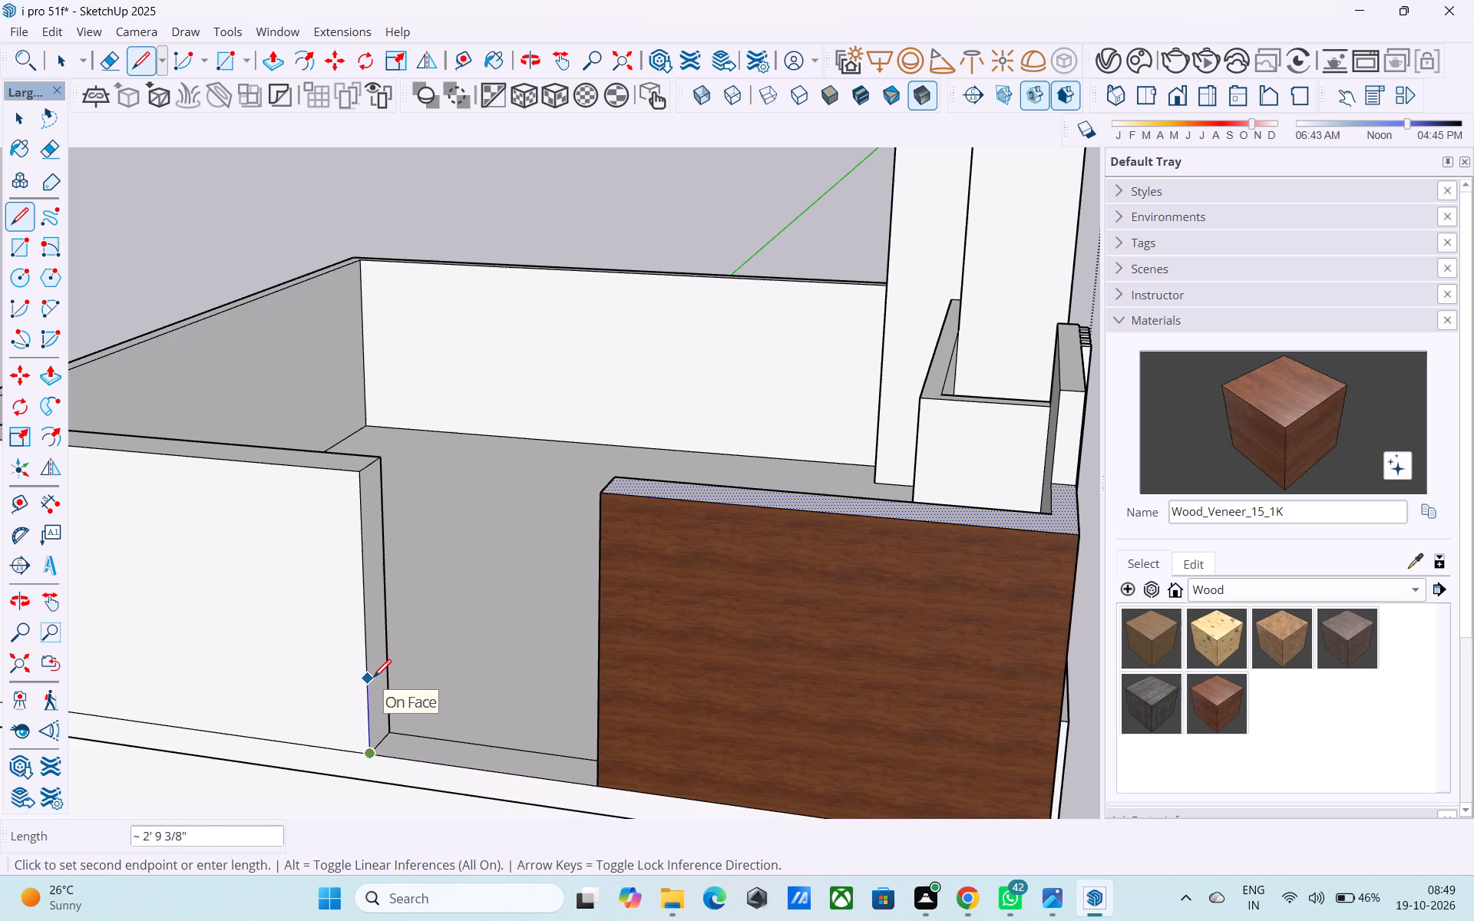
text(3')
key(Return)
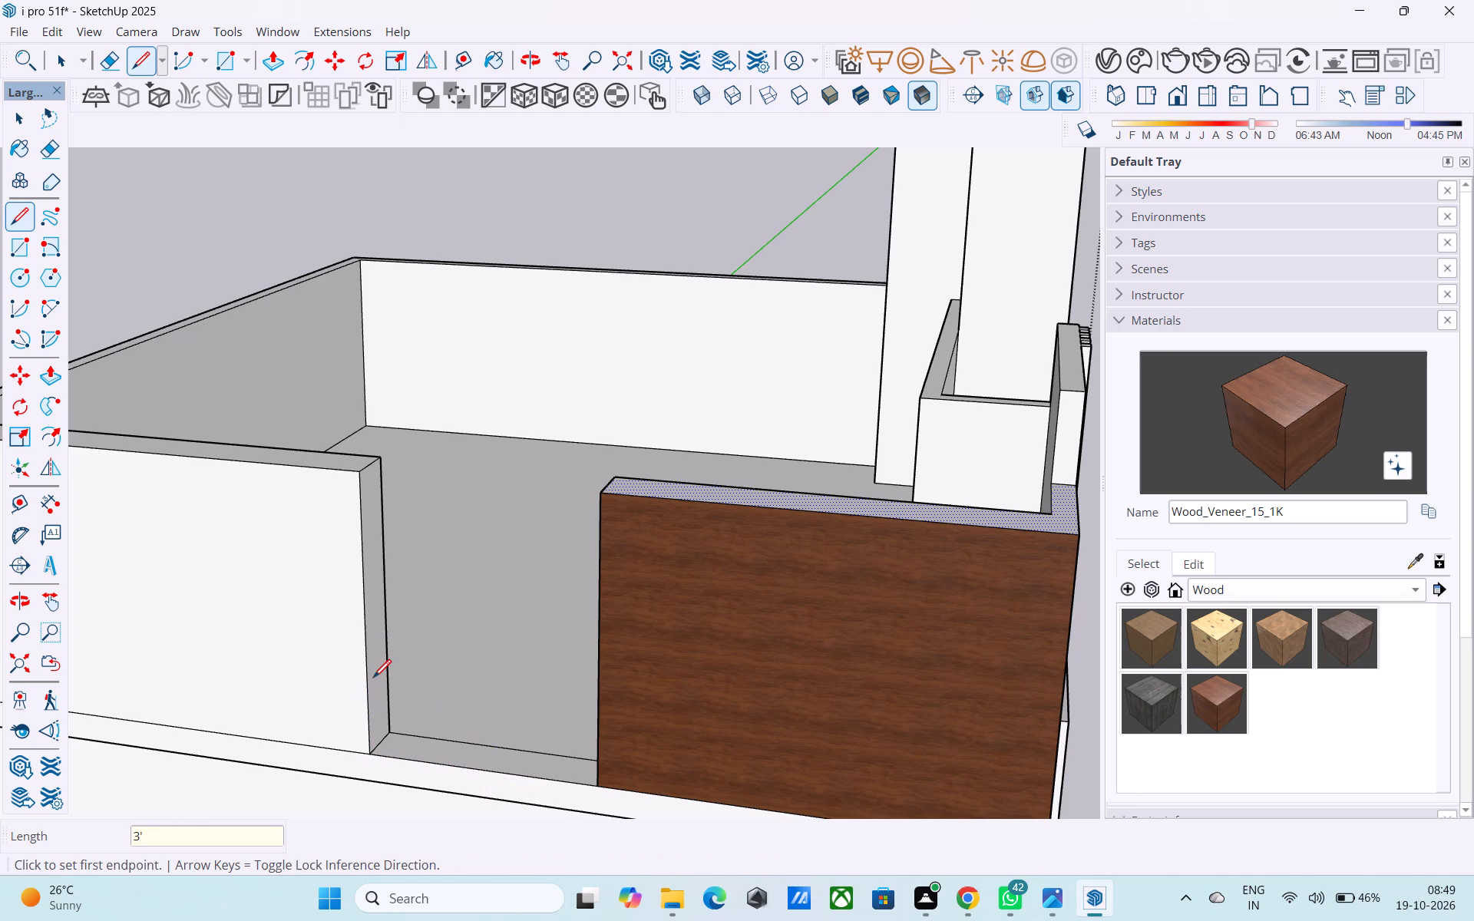
Draw a rectangle across the opening, from the 3' line's top to the wood-clad wall's bottom corner.
key(r)
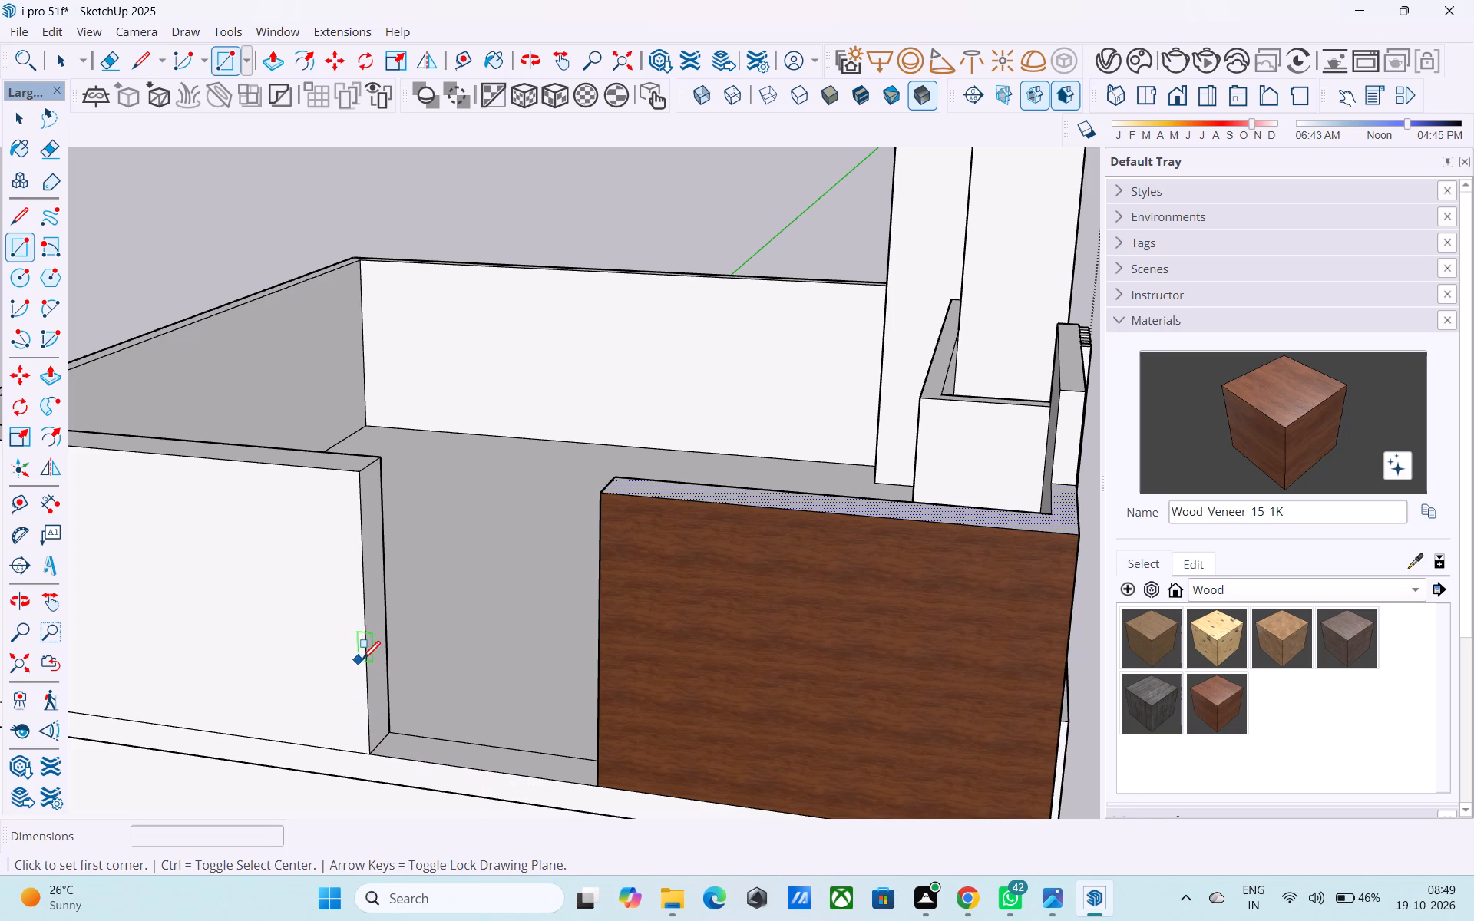
click(368, 665)
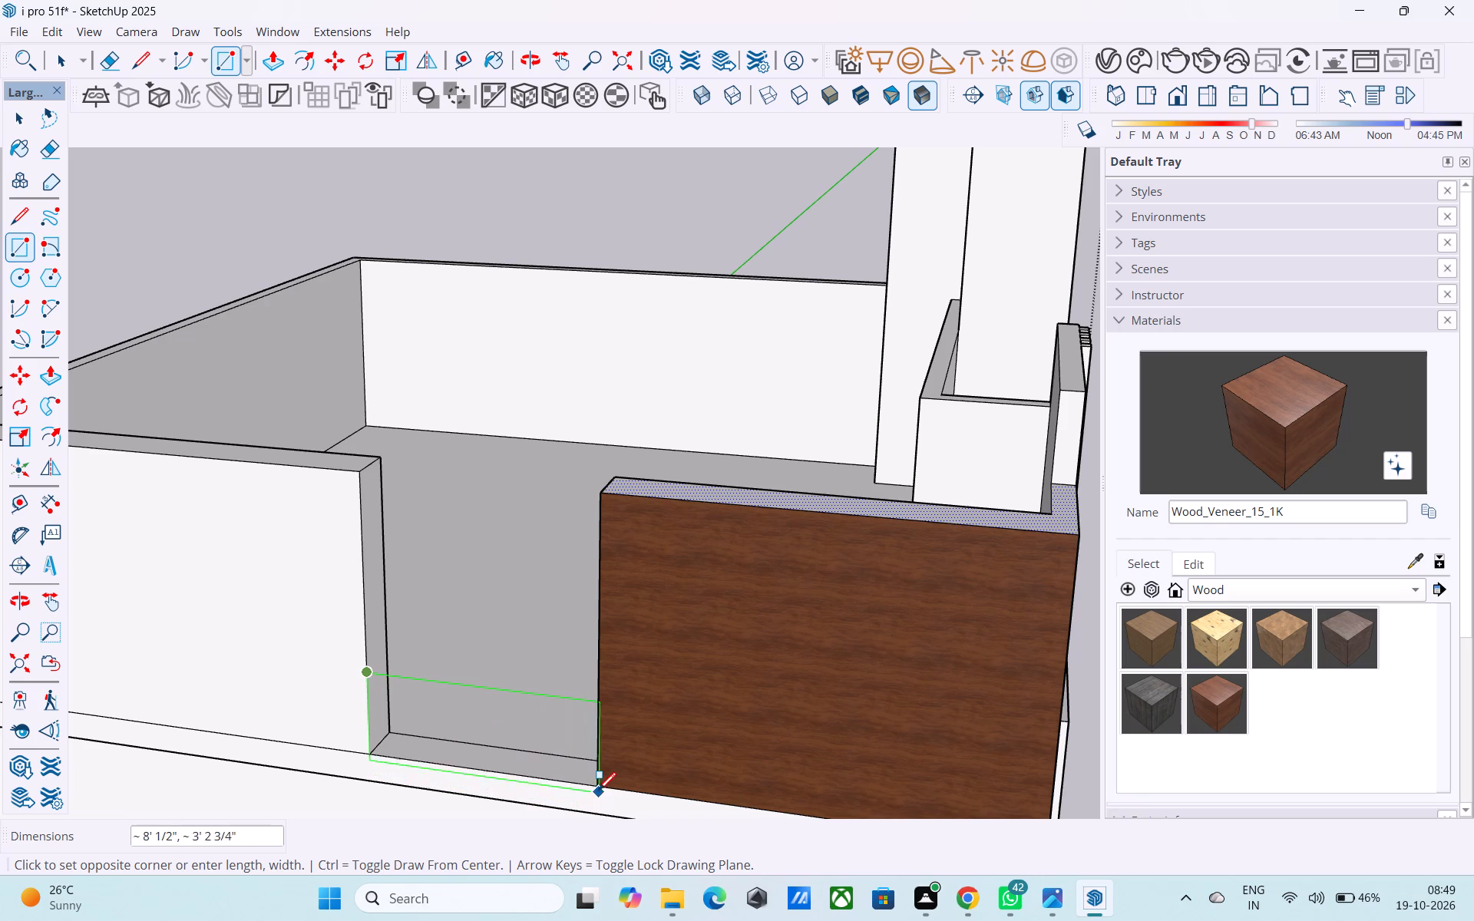
click(599, 784)
Copy the low rectangular face in the opening 3" inward across the wall thickness.
middle_drag(596, 777, 541, 810)
scroll(680, 673, down, 8)
middle_drag(742, 618, 708, 642)
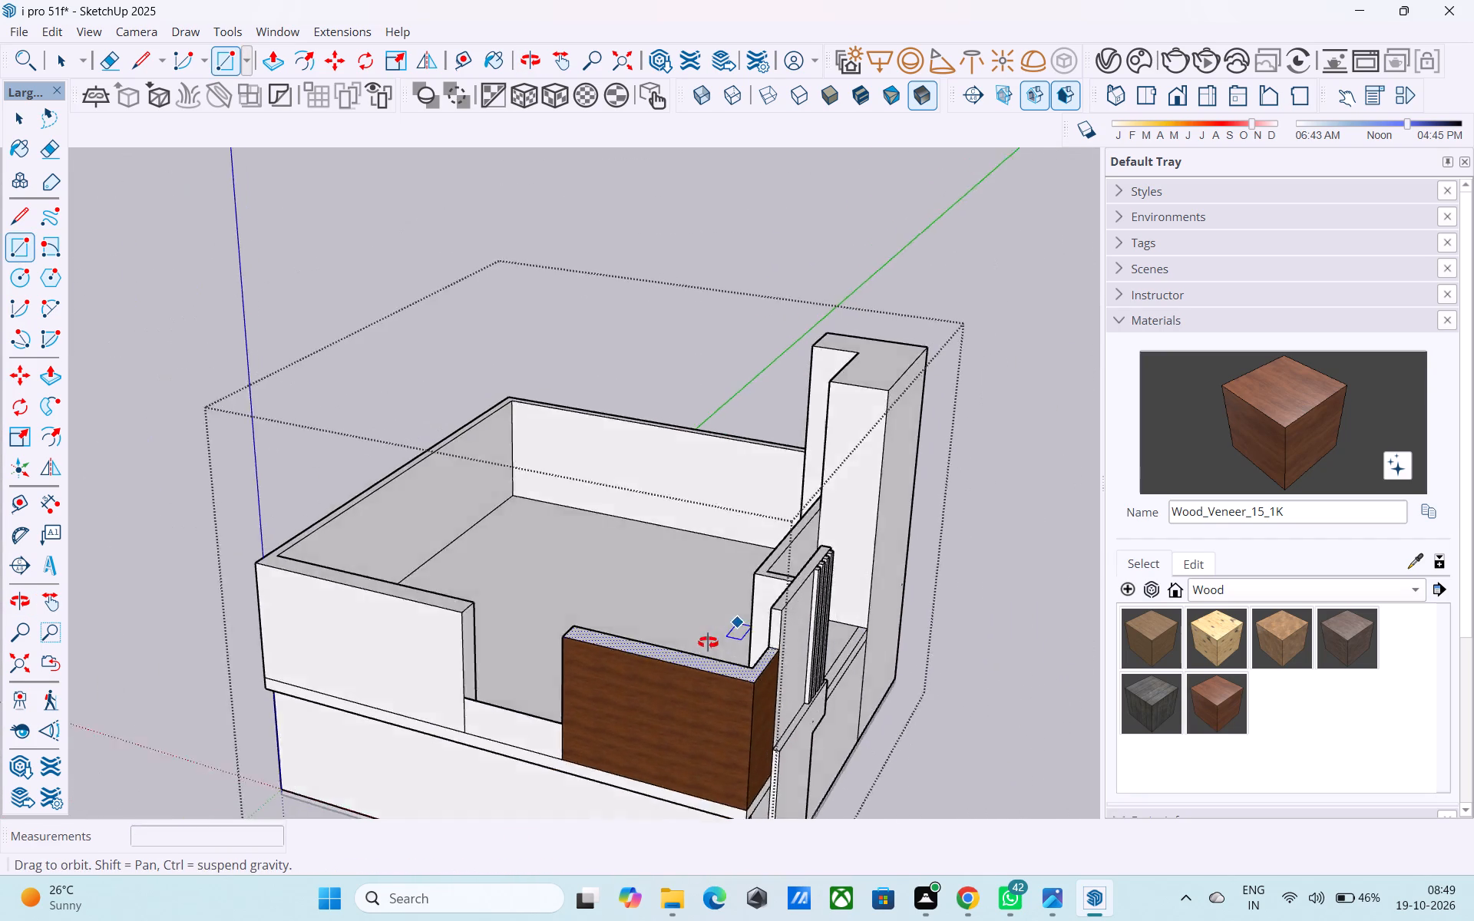
middle_drag(708, 642, 560, 675)
scroll(864, 519, down, 5)
middle_drag(801, 577, 553, 746)
scroll(463, 608, up, 11)
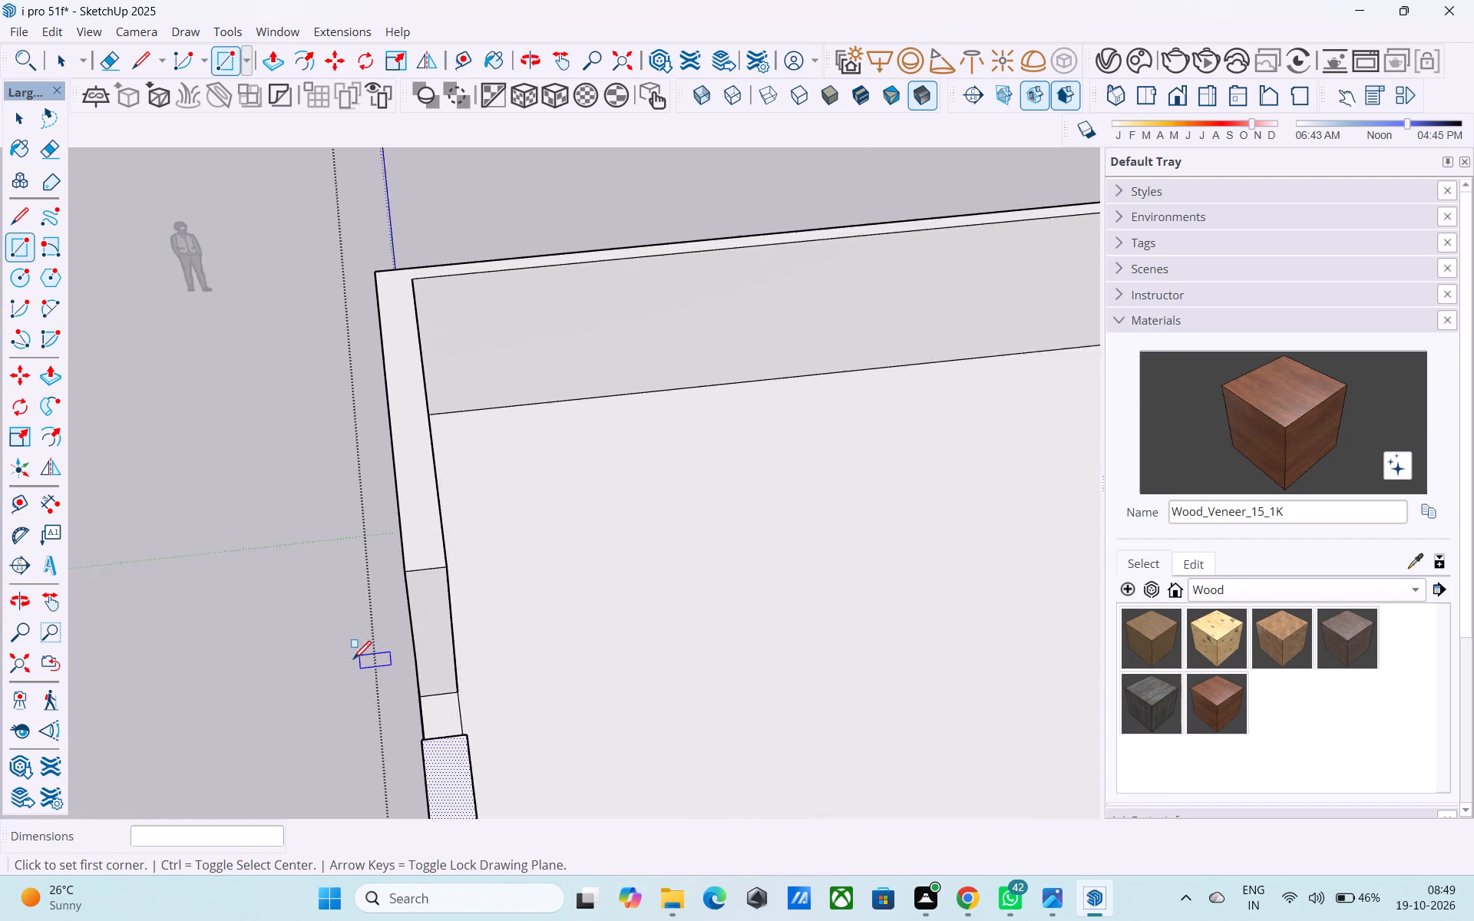
scroll(353, 661, up, 1)
middle_drag(334, 668, 234, 668)
scroll(234, 668, up, 9)
key(space)
click(311, 707)
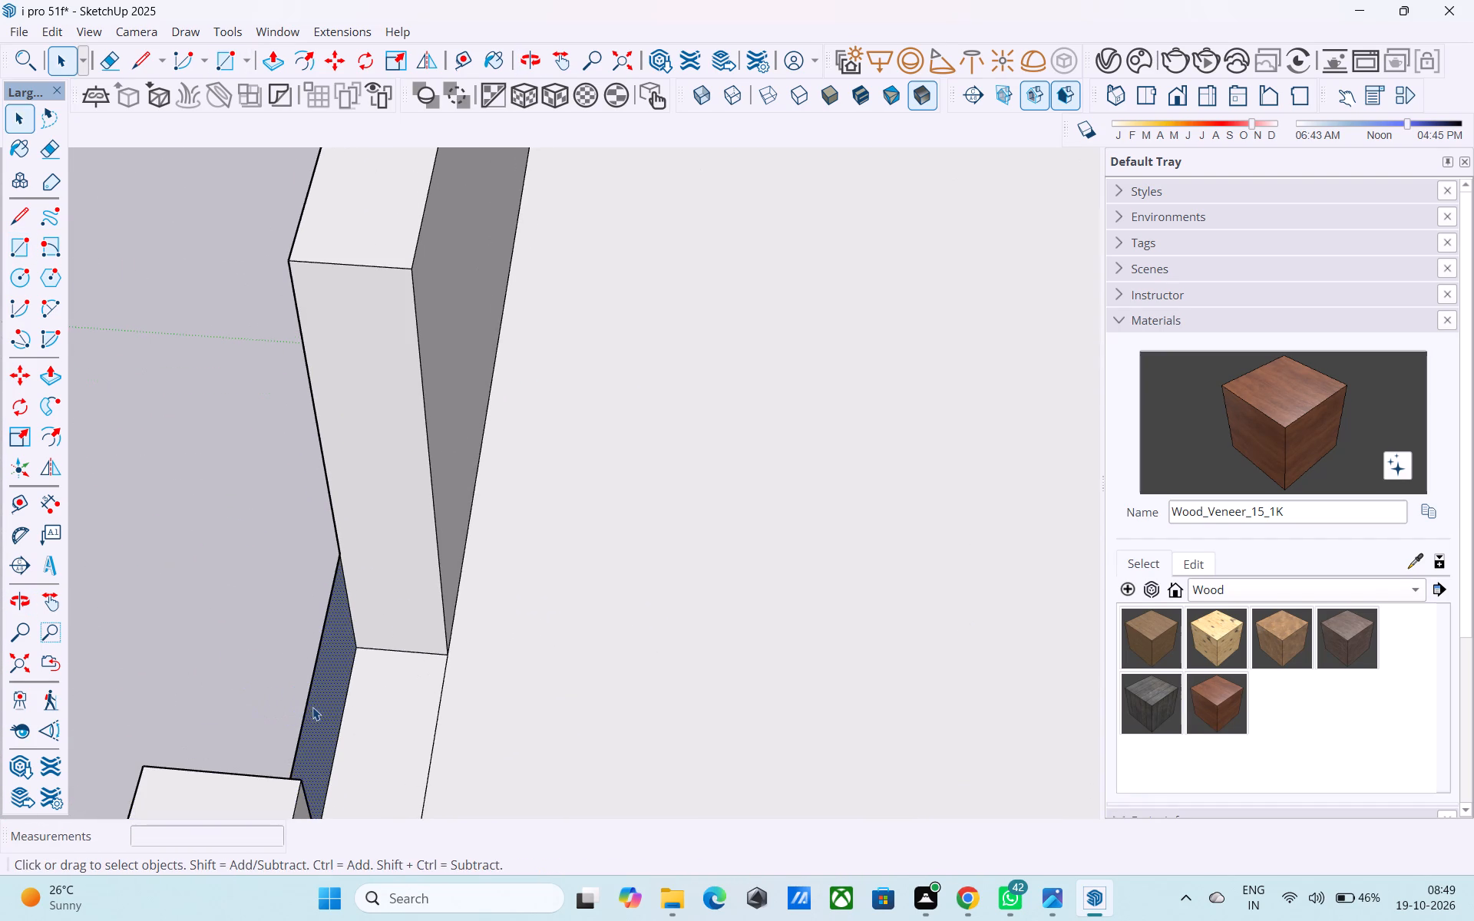
key(m)
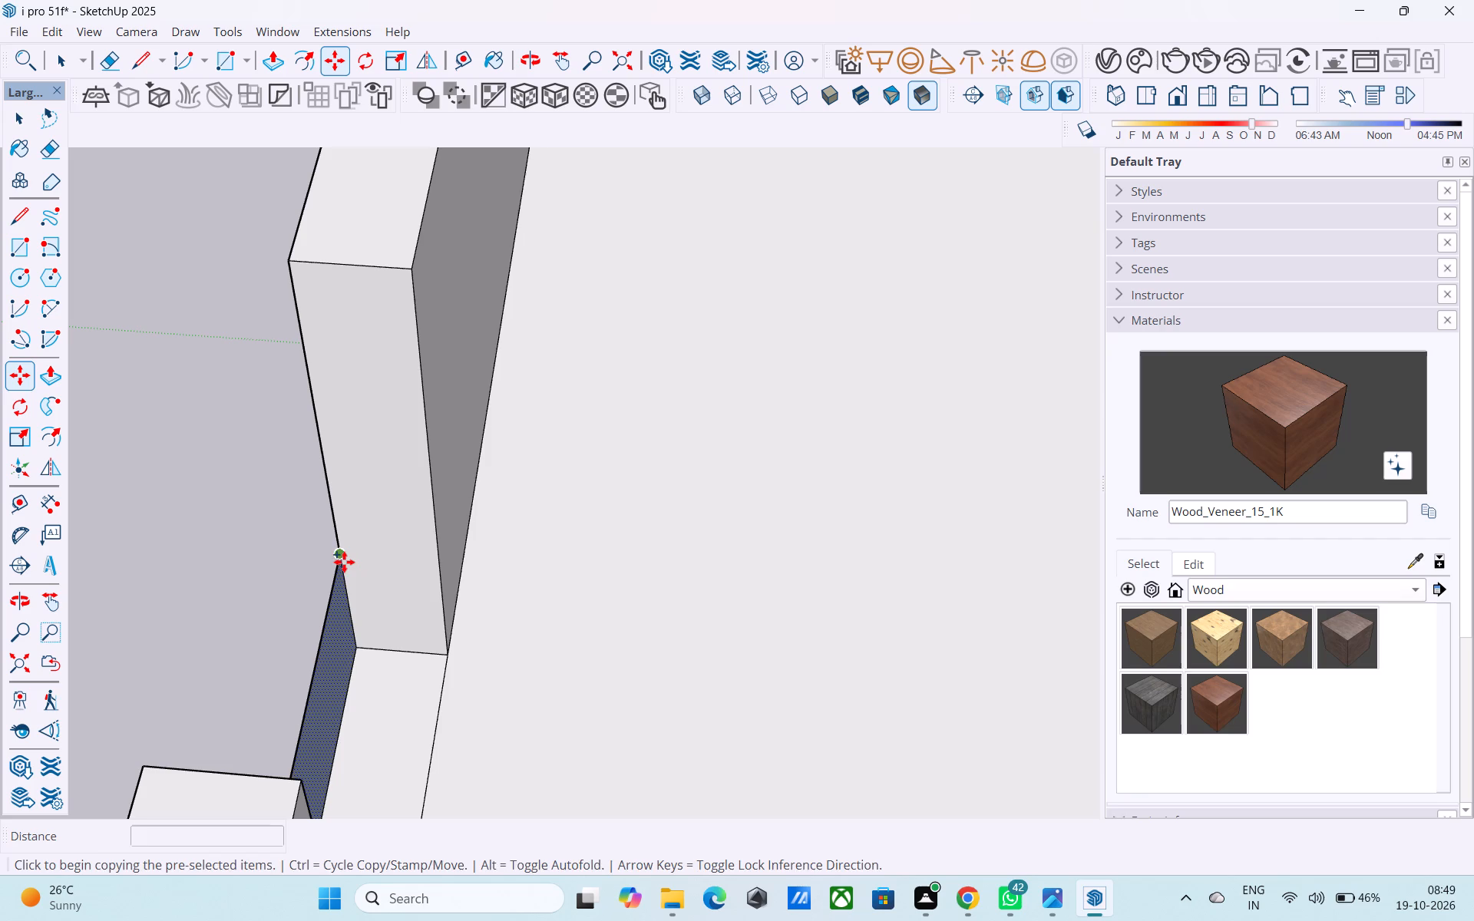
click(344, 562)
text(3")
key(Return)
Draw a short edge joining the top corners of the two parallel faces at the plain wall's end.
key(l)
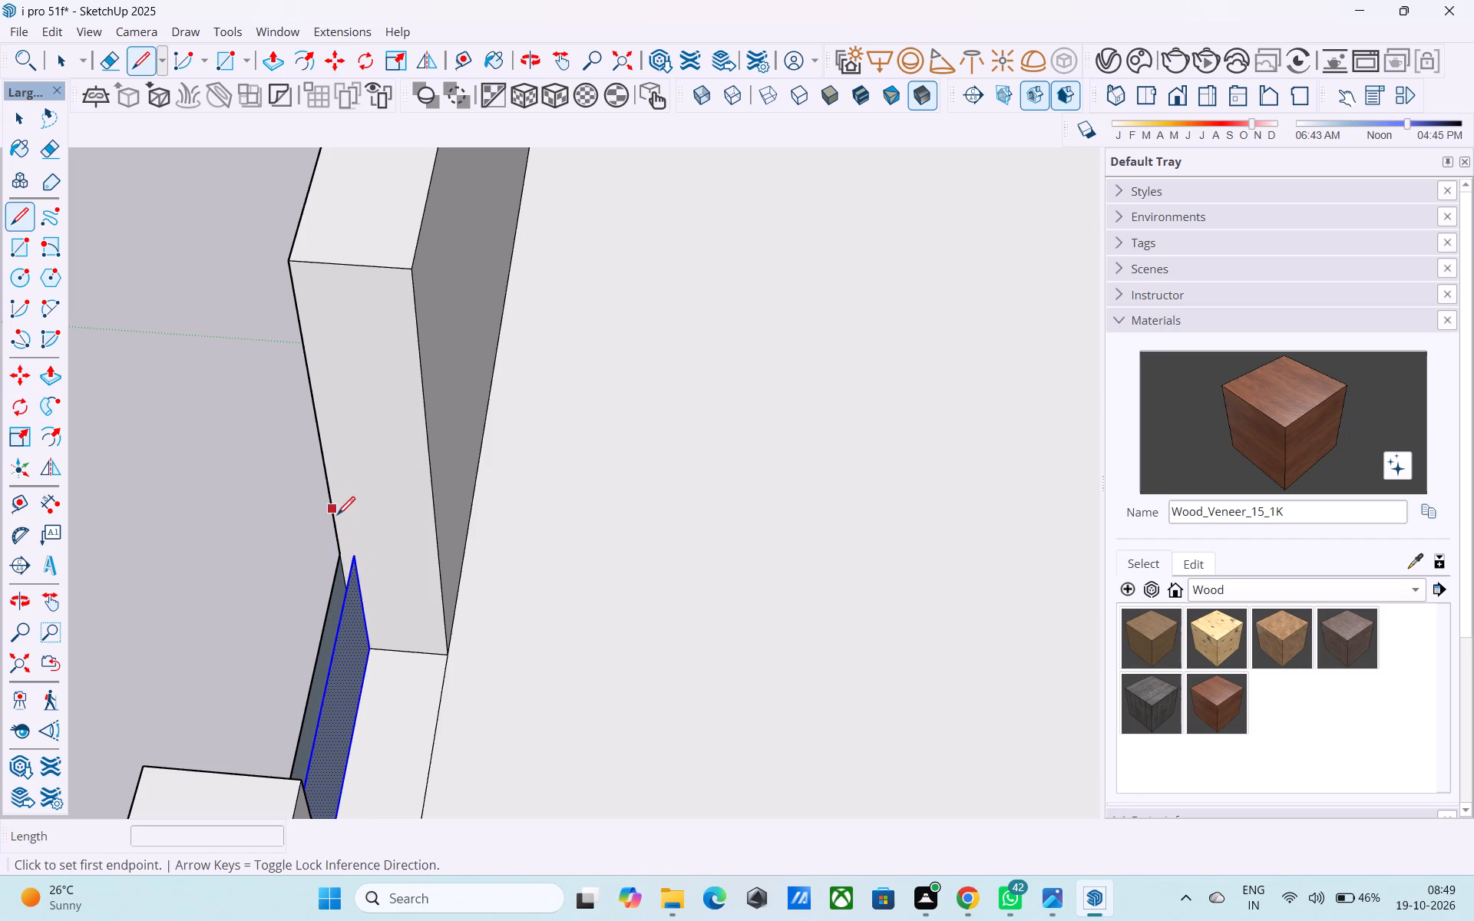
click(353, 557)
click(340, 554)
key(space)
Draw a 3" edge joining the top corners of the two parallel faces at the wood-clad wall's end.
scroll(375, 546, down, 3)
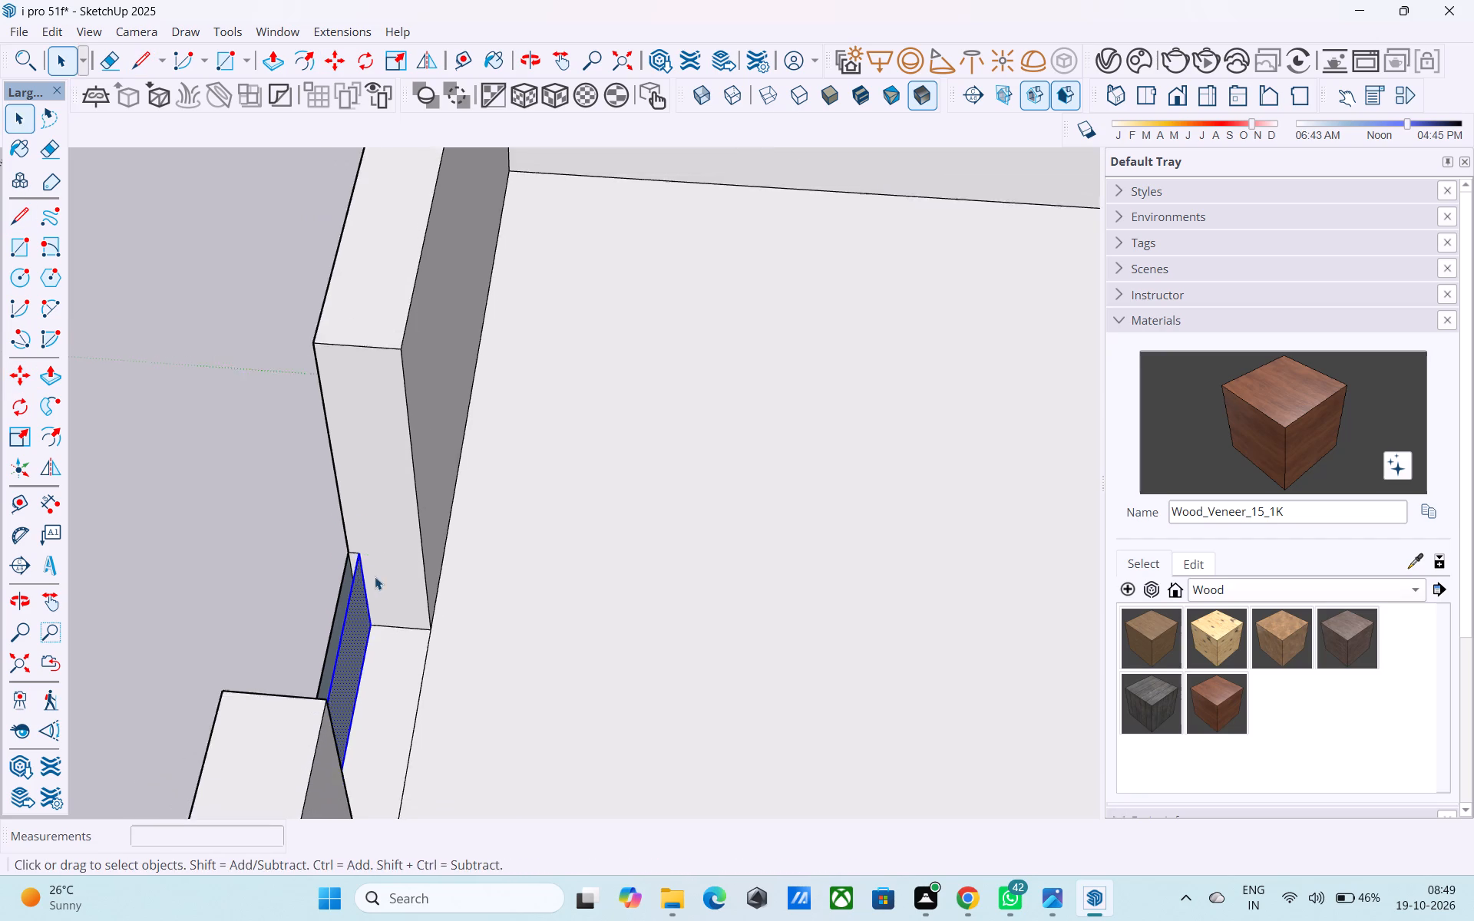
scroll(375, 576, down, 4)
middle_drag(269, 710, 485, 721)
scroll(318, 610, down, 5)
middle_drag(669, 777, 669, 766)
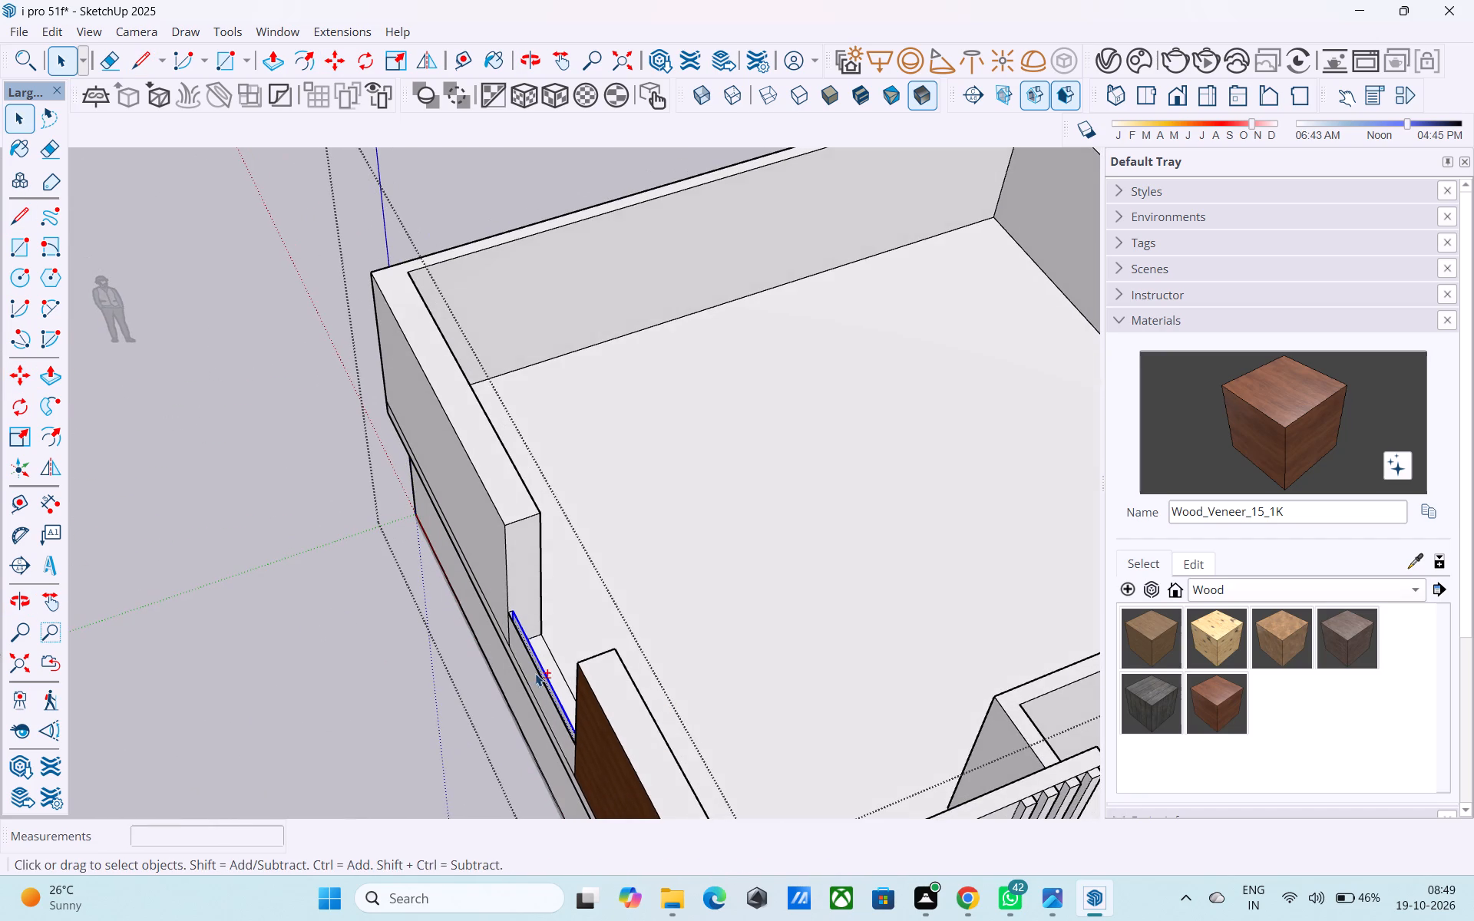
shift+scroll(418, 666, down, 1)
shift+middle_drag(561, 688, 907, 590)
scroll(938, 576, up, 2)
shift+middle_drag(904, 578, 837, 586)
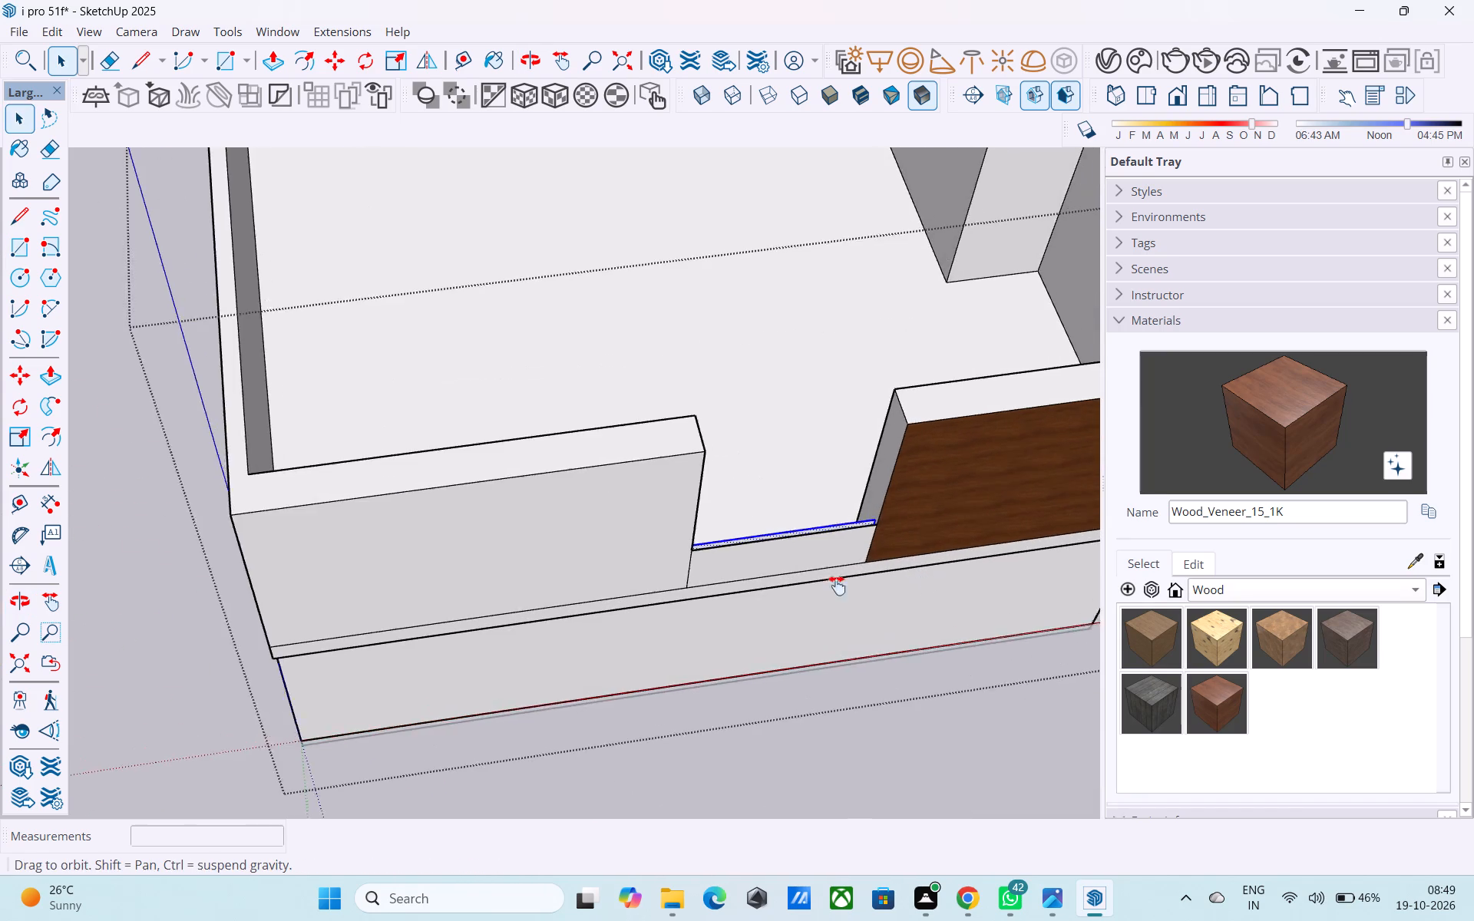
shift+middle_drag(837, 586, 769, 647)
scroll(711, 622, up, 10)
scroll(643, 547, up, 2)
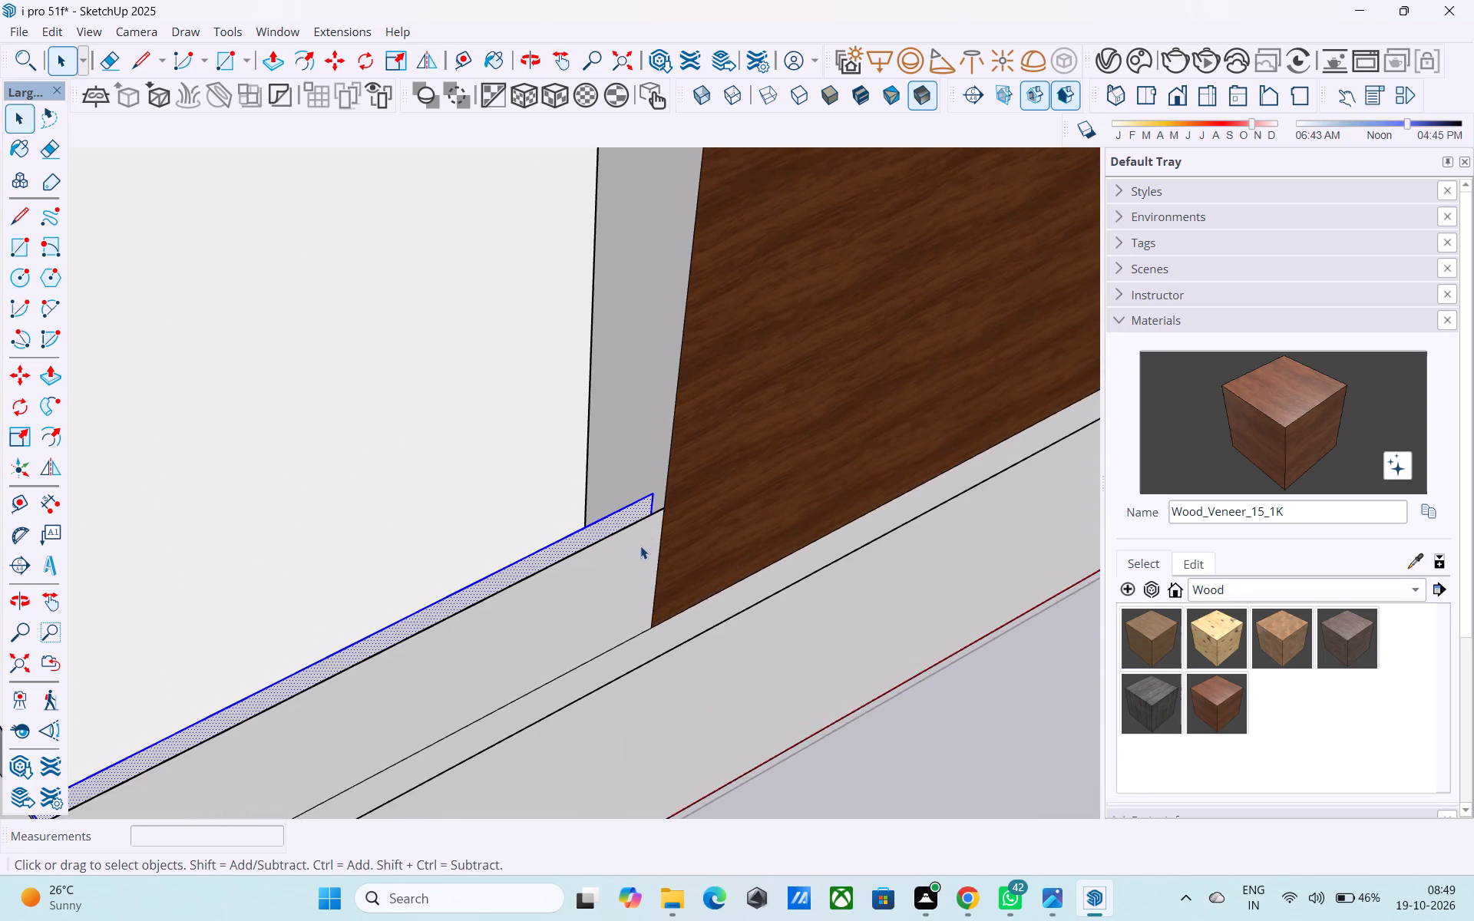
key(l)
middle_drag(646, 527, 868, 549)
scroll(704, 499, up, 4)
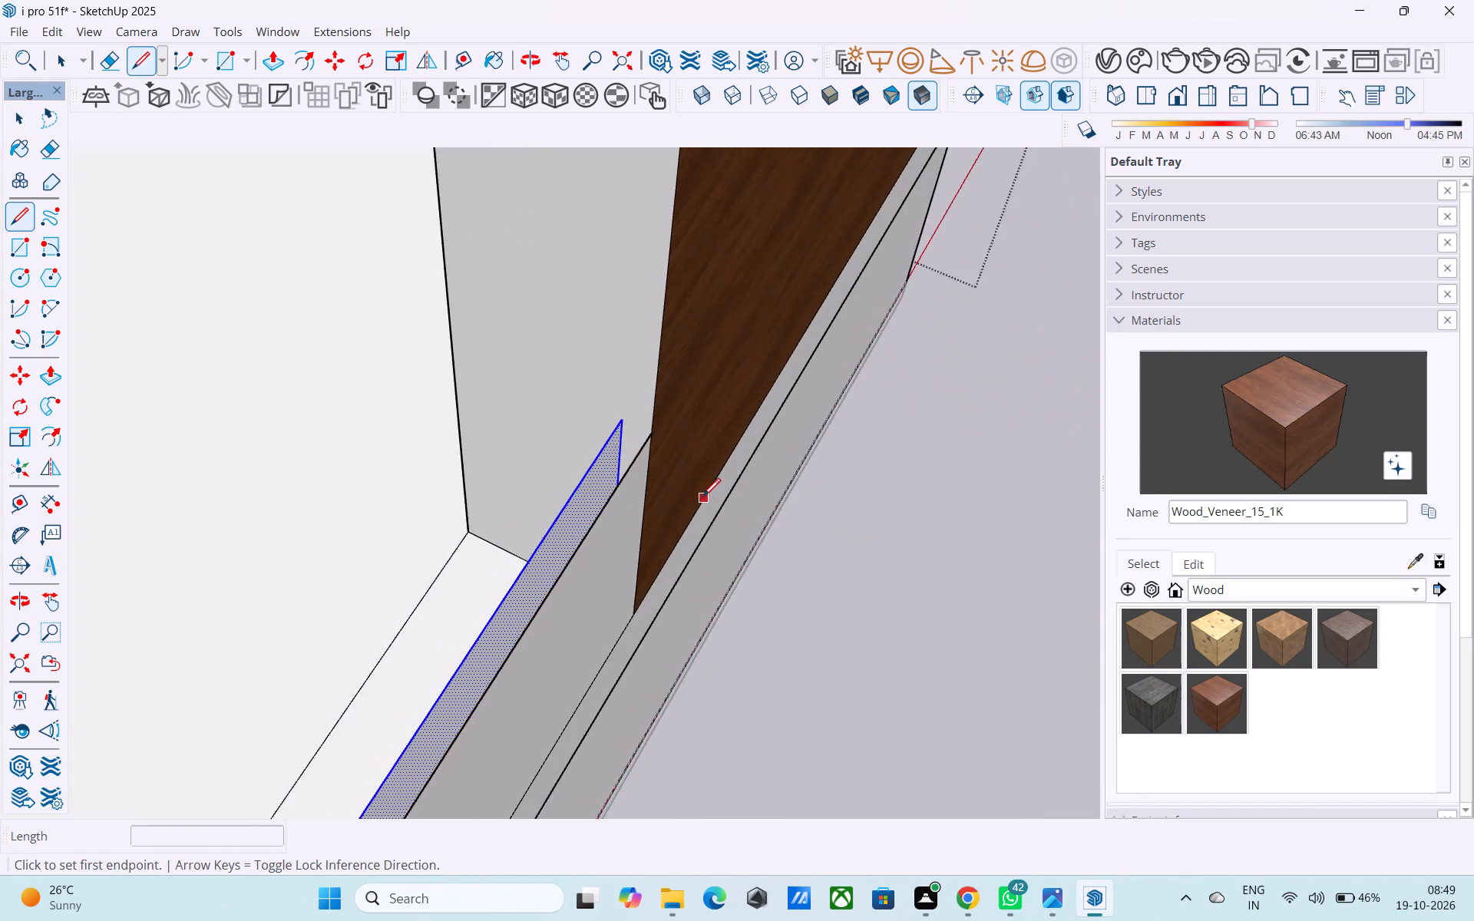
scroll(702, 498, up, 3)
click(635, 409)
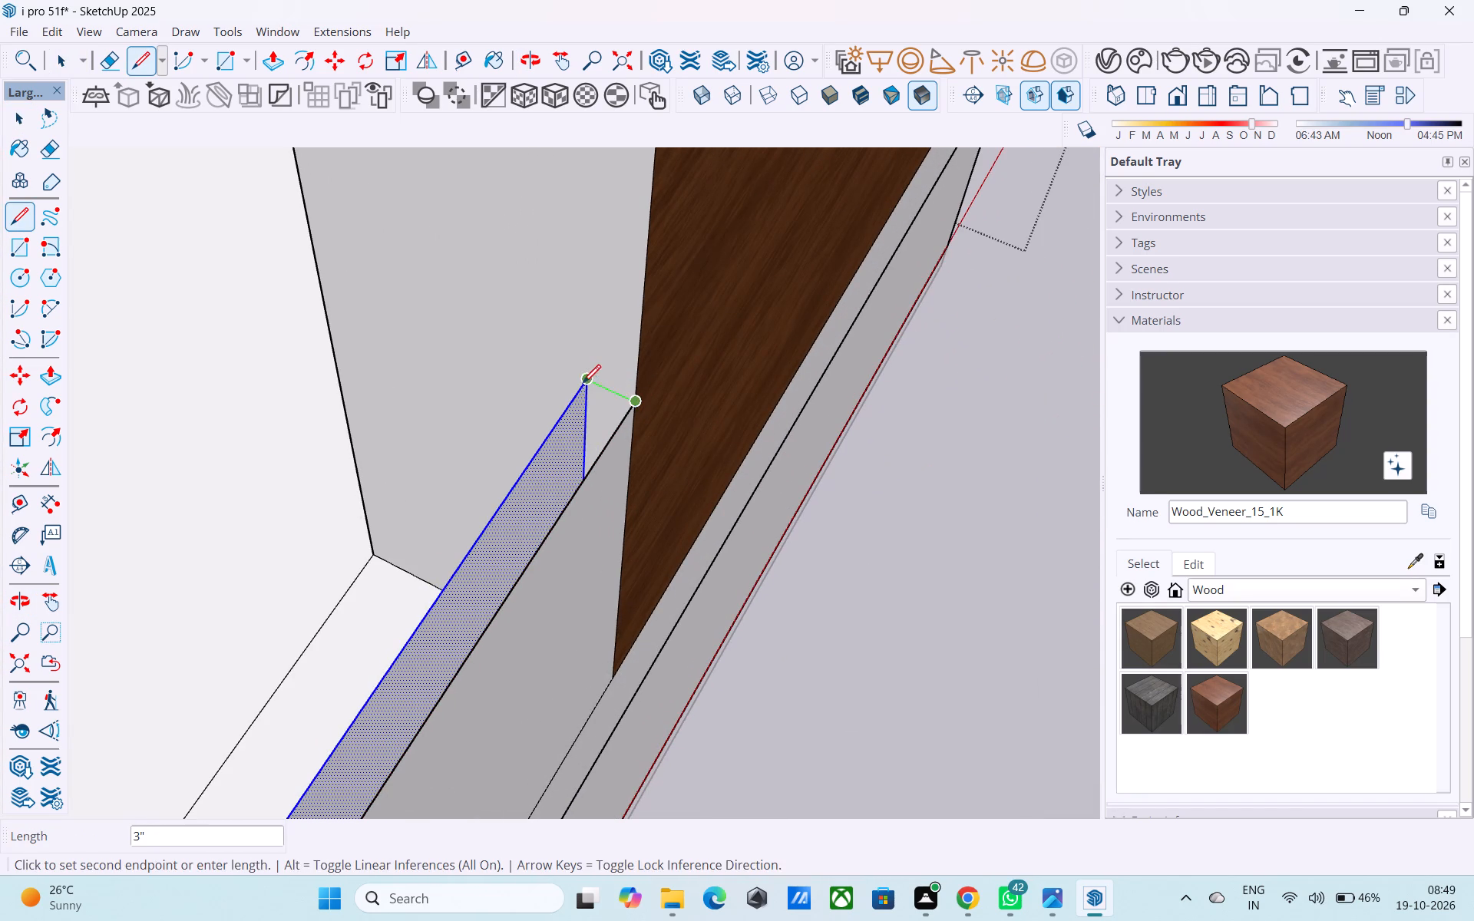
click(581, 384)
key(space)
Reverse the narrow top face of the low parapet in the opening.
scroll(659, 400, down, 2)
click(567, 429)
click(575, 451)
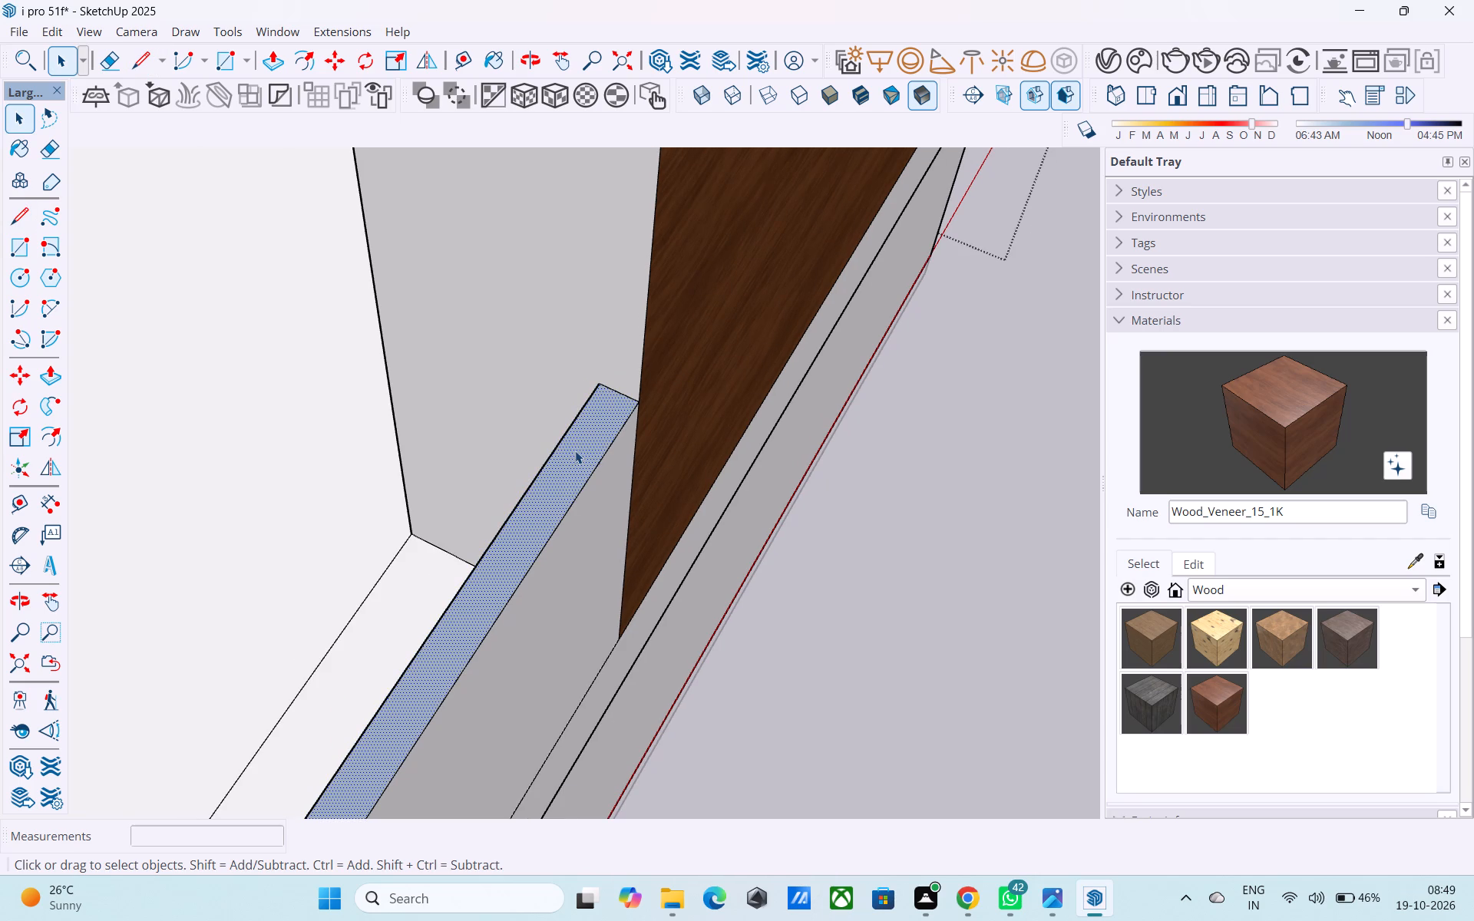
right_click(575, 451)
click(726, 710)
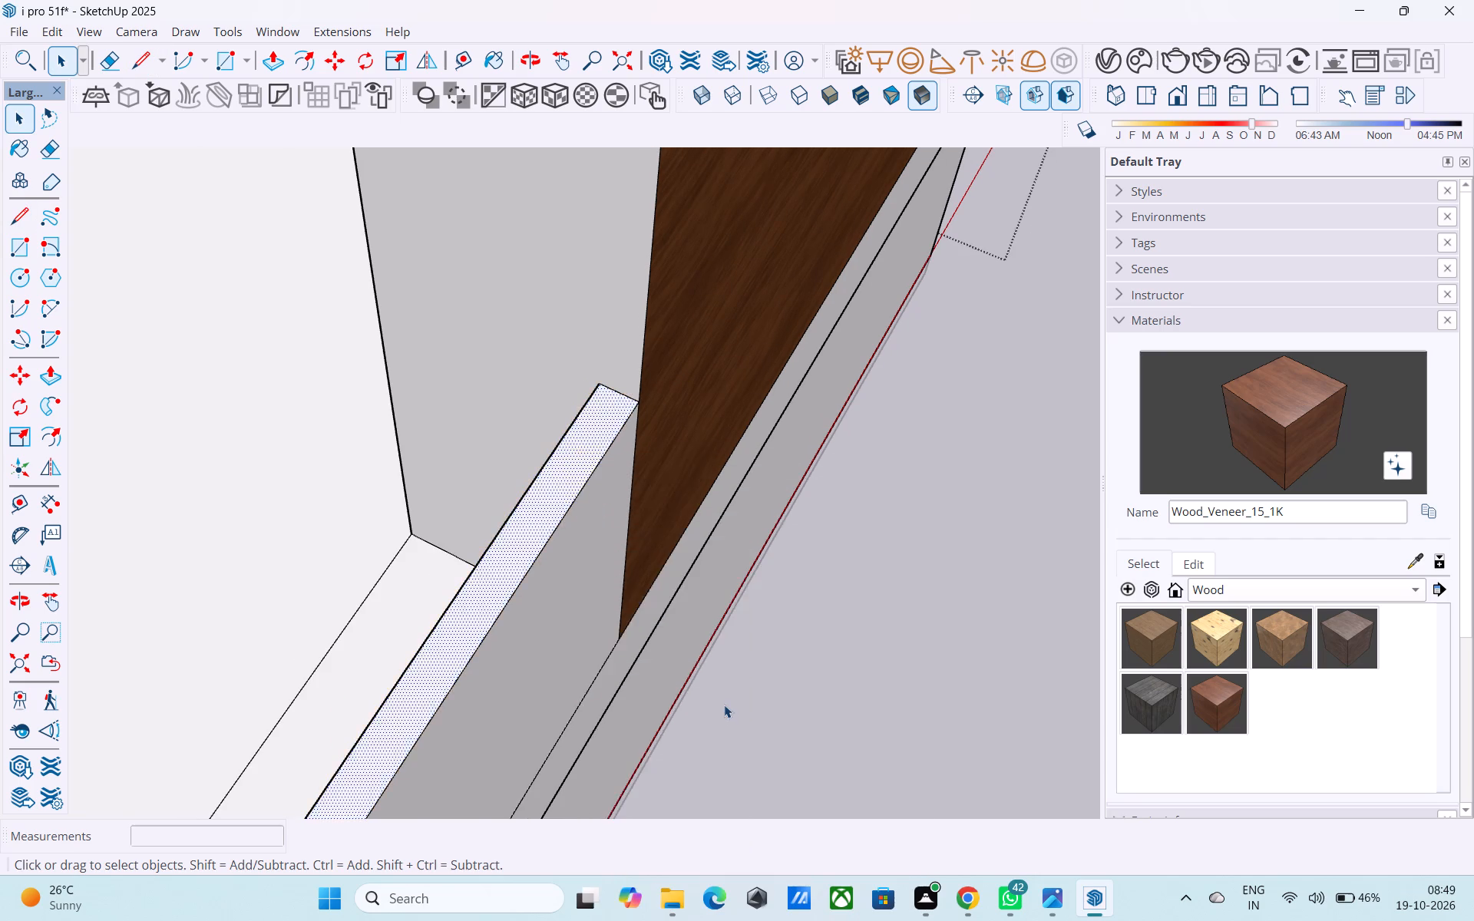
Reverse the parapet's inner face, on the room side of the opening.
scroll(724, 705, down, 9)
middle_drag(685, 635, 781, 608)
scroll(516, 520, down, 5)
middle_drag(524, 583, 831, 590)
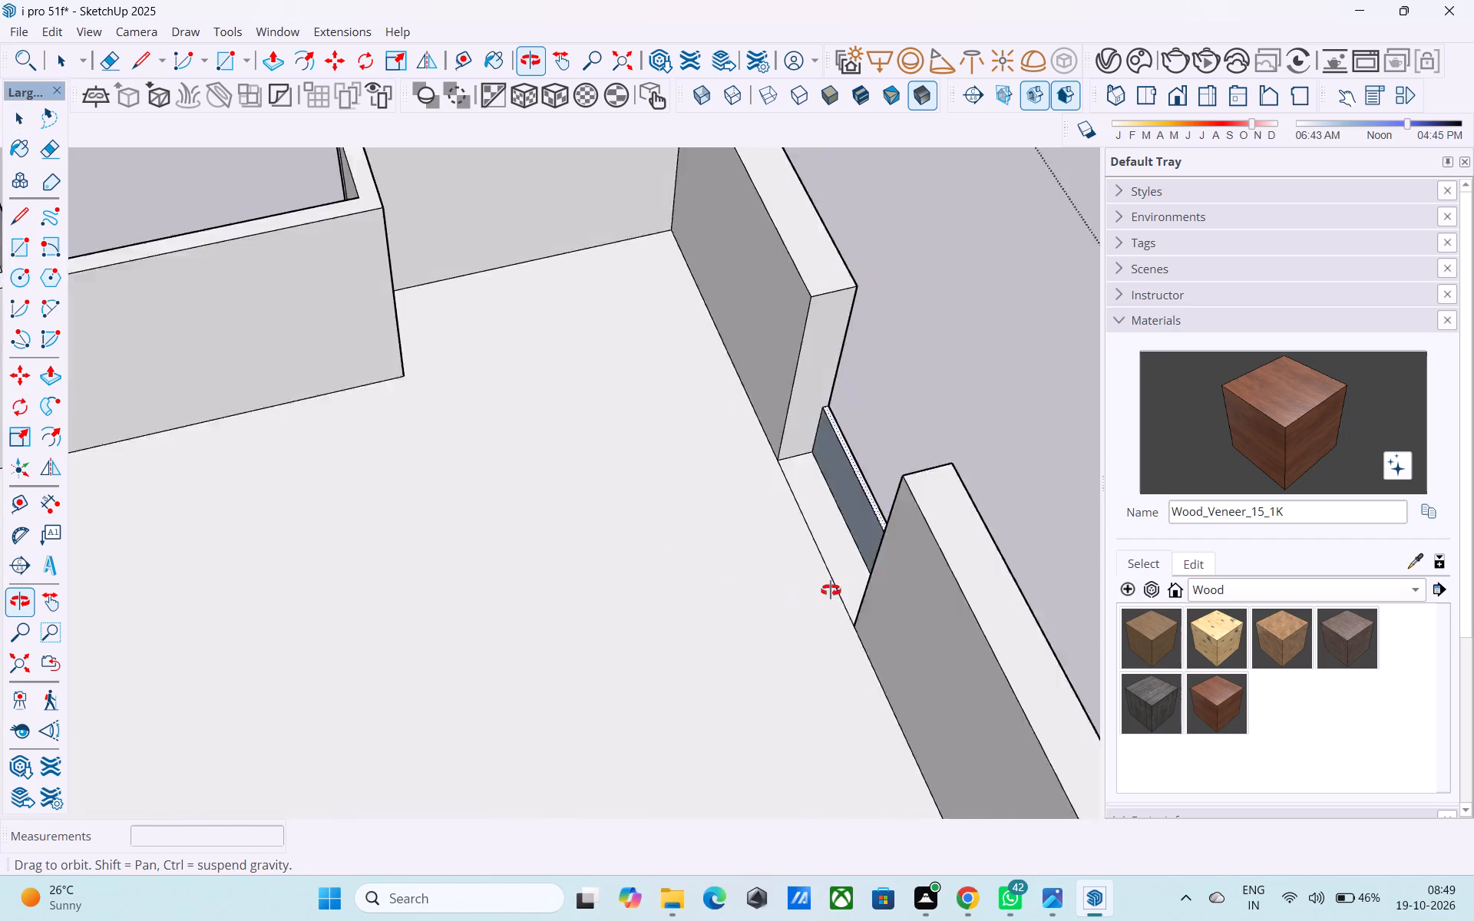
middle_drag(831, 590, 854, 587)
scroll(923, 463, up, 6)
click(866, 438)
right_click(866, 438)
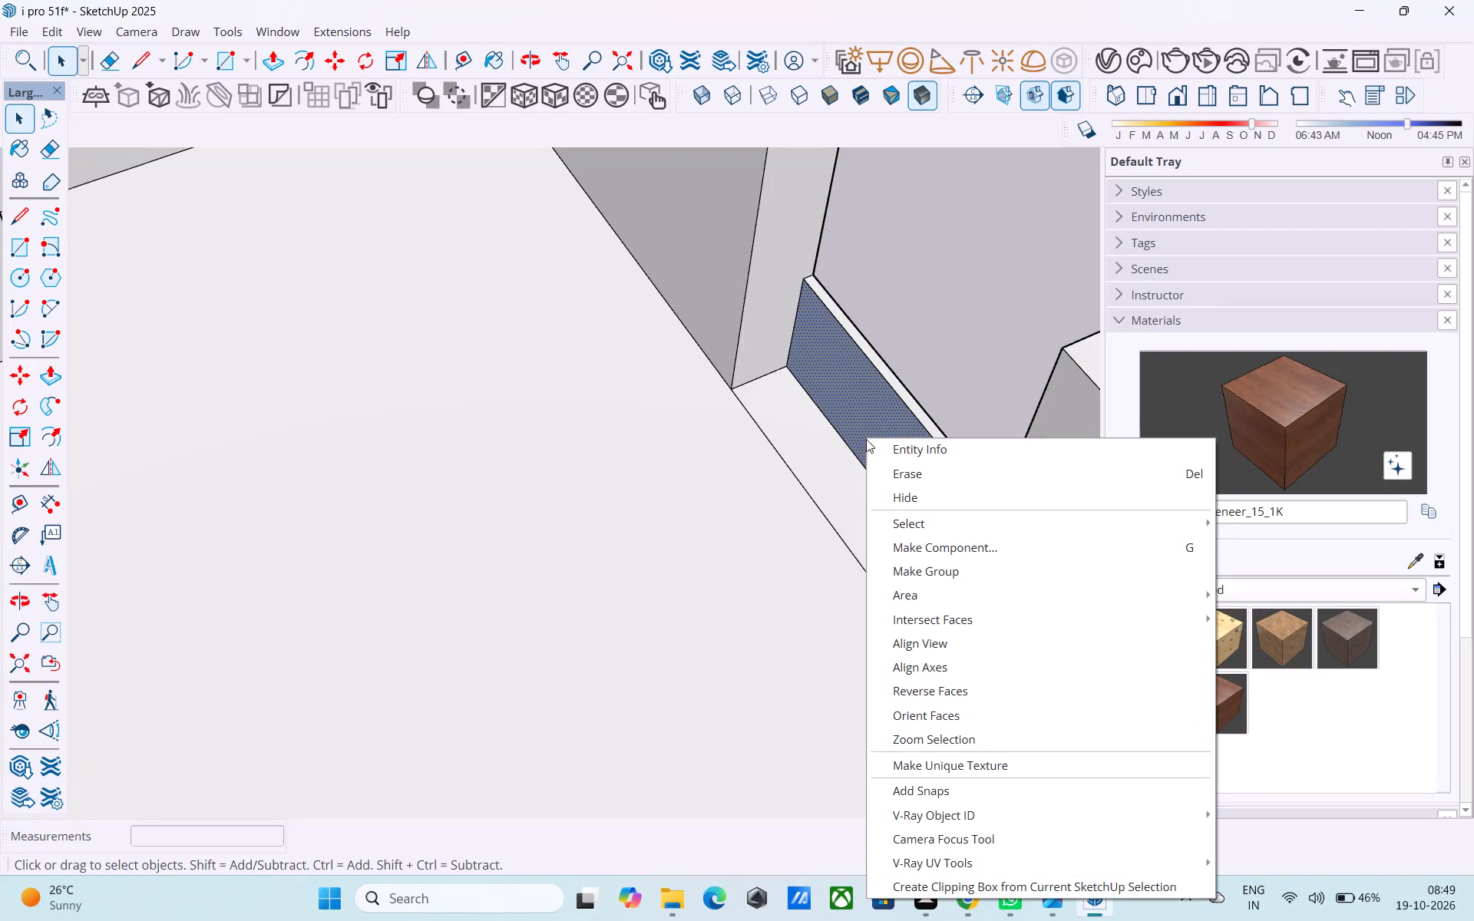
click(937, 688)
Examine the parapet, the front slab edge and its overhang from outside and from below.
middle_drag(920, 568, 641, 606)
scroll(806, 560, down, 6)
middle_drag(813, 624, 677, 451)
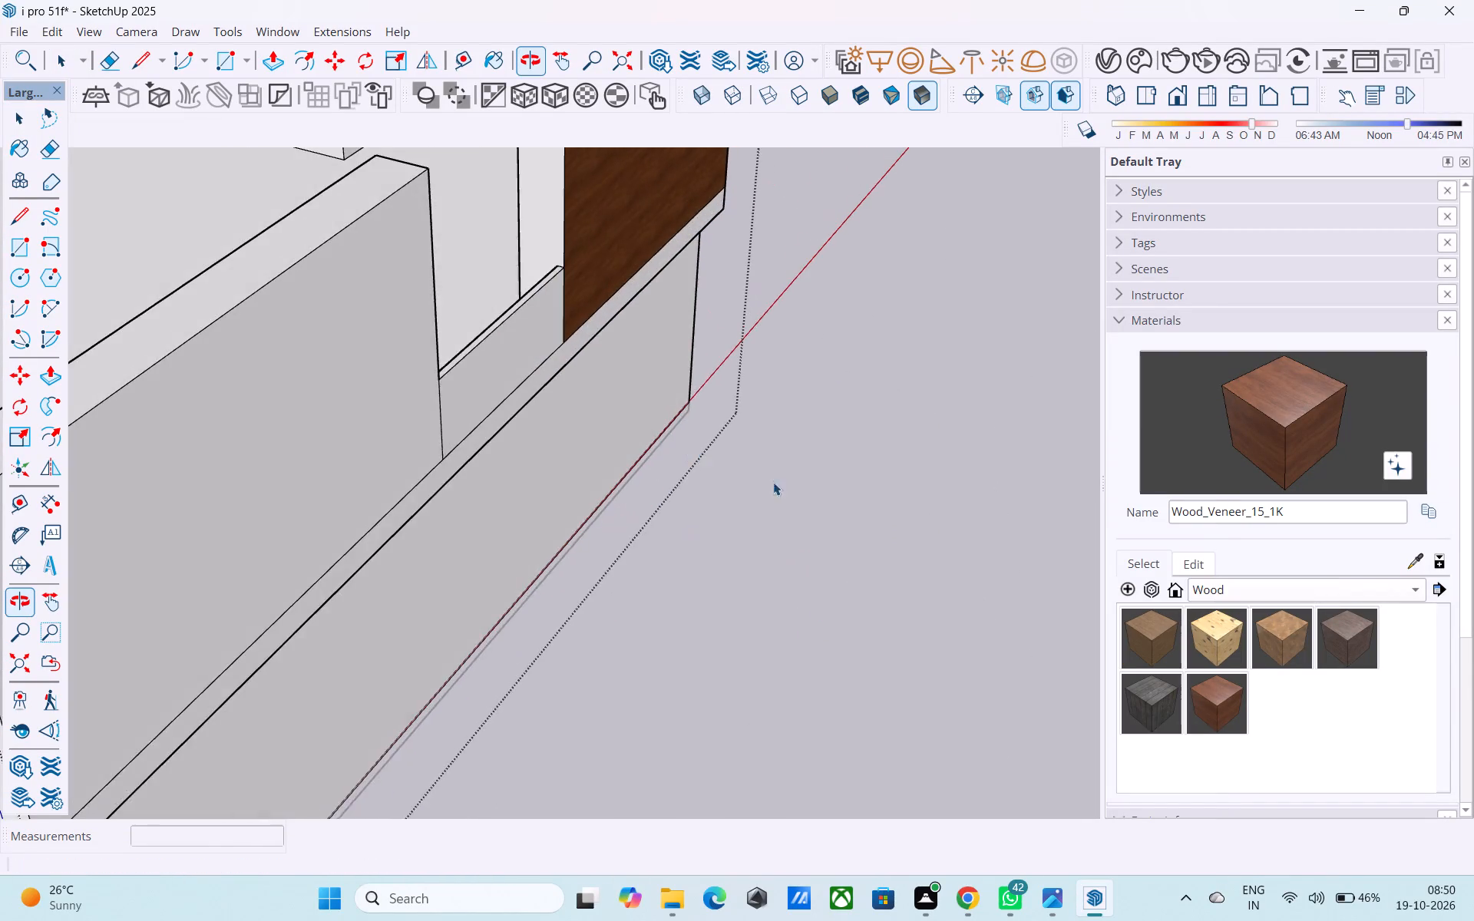
scroll(780, 468, down, 8)
middle_drag(831, 561, 332, 471)
scroll(478, 329, up, 4)
scroll(422, 480, up, 3)
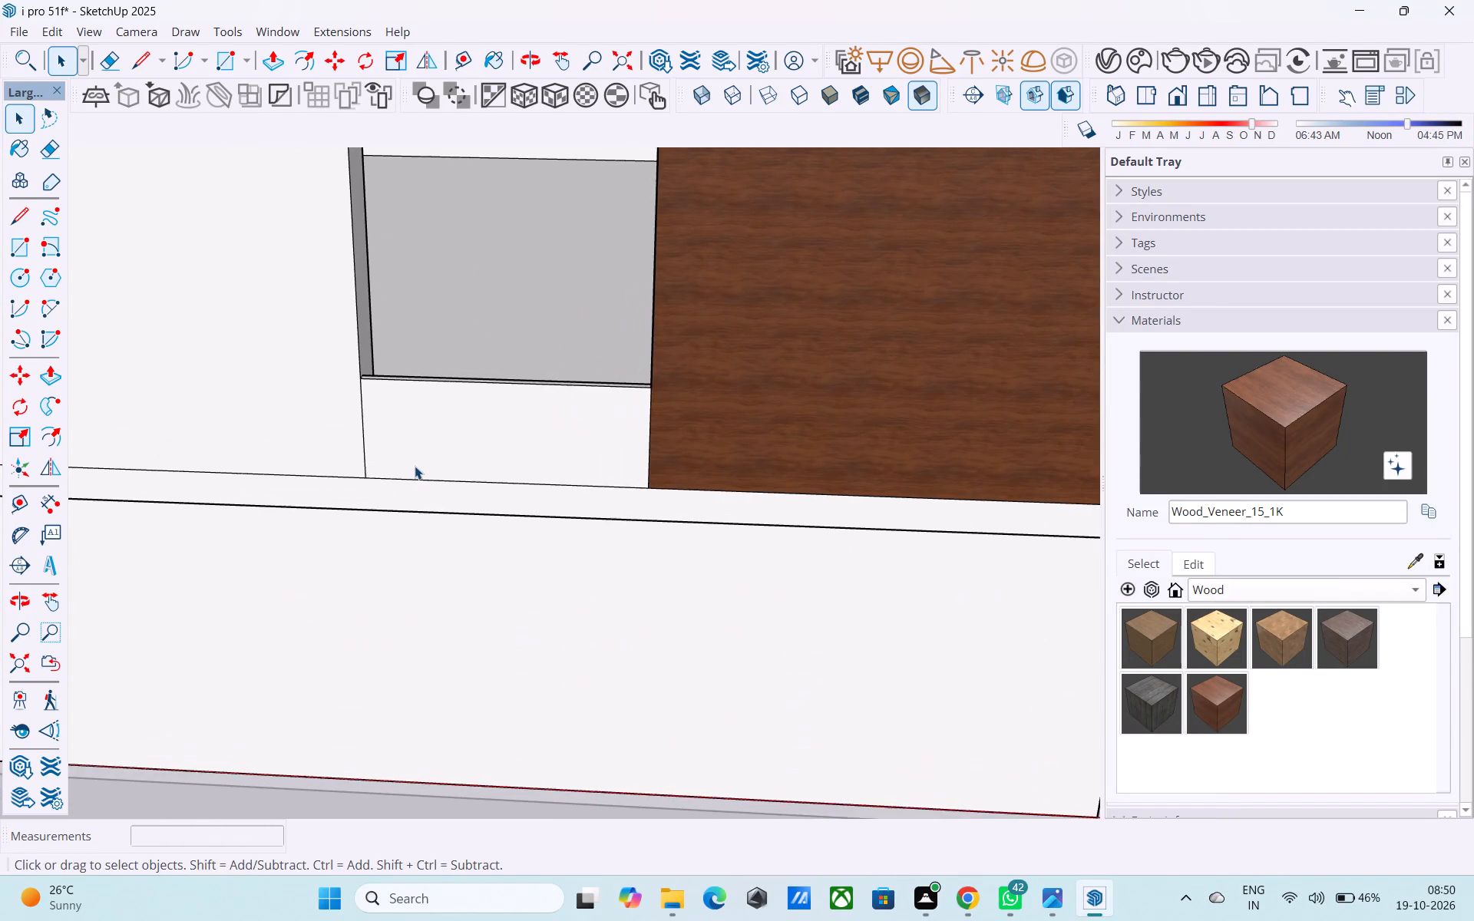
scroll(413, 464, up, 3)
middle_drag(413, 464, 378, 467)
scroll(378, 467, up, 2)
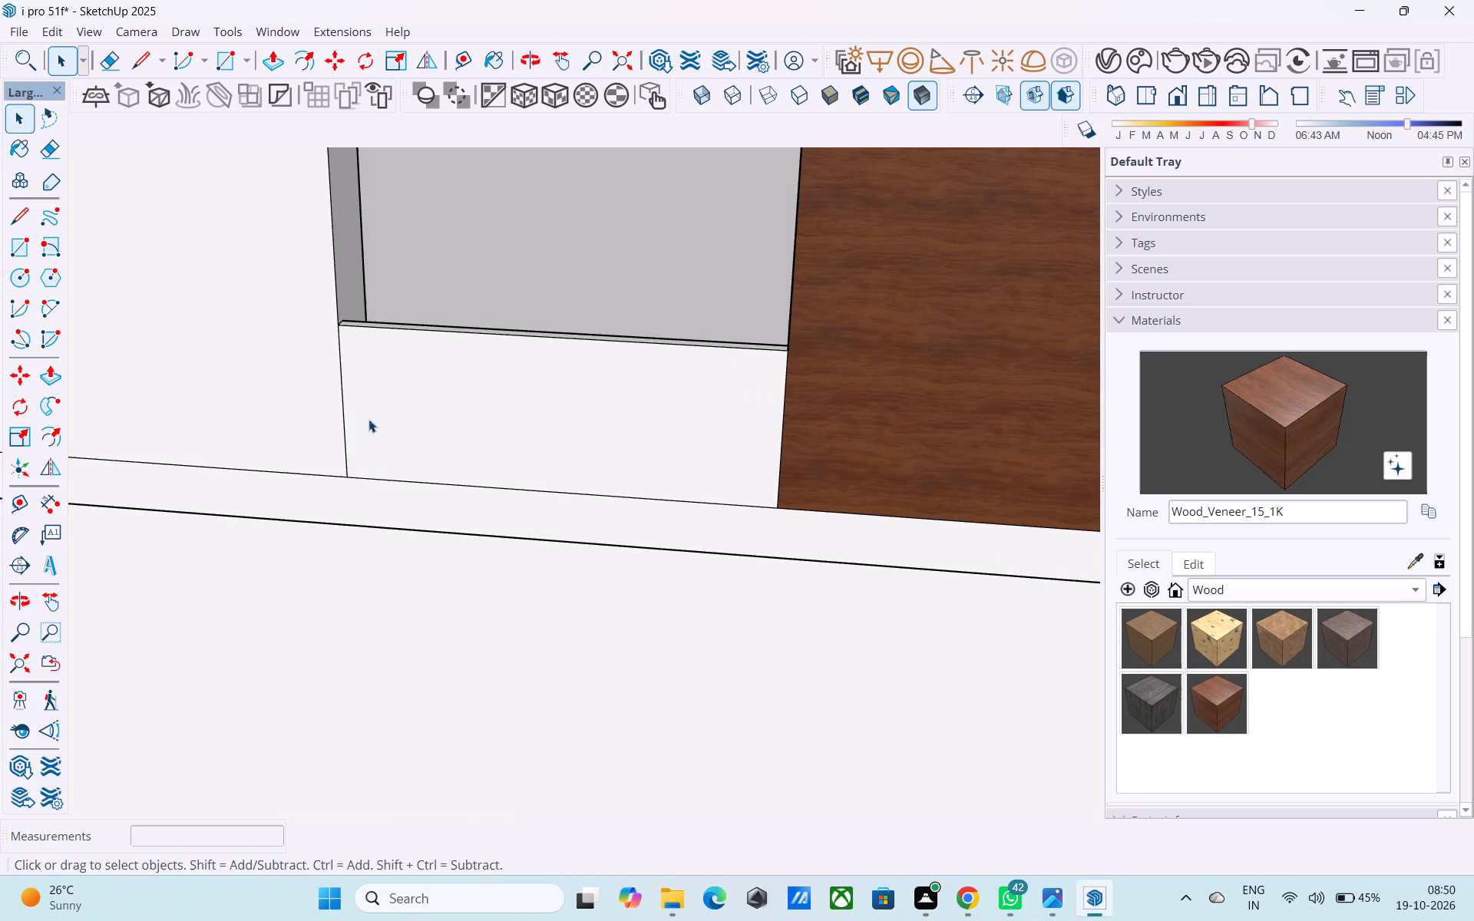
scroll(368, 419, up, 2)
scroll(322, 363, down, 11)
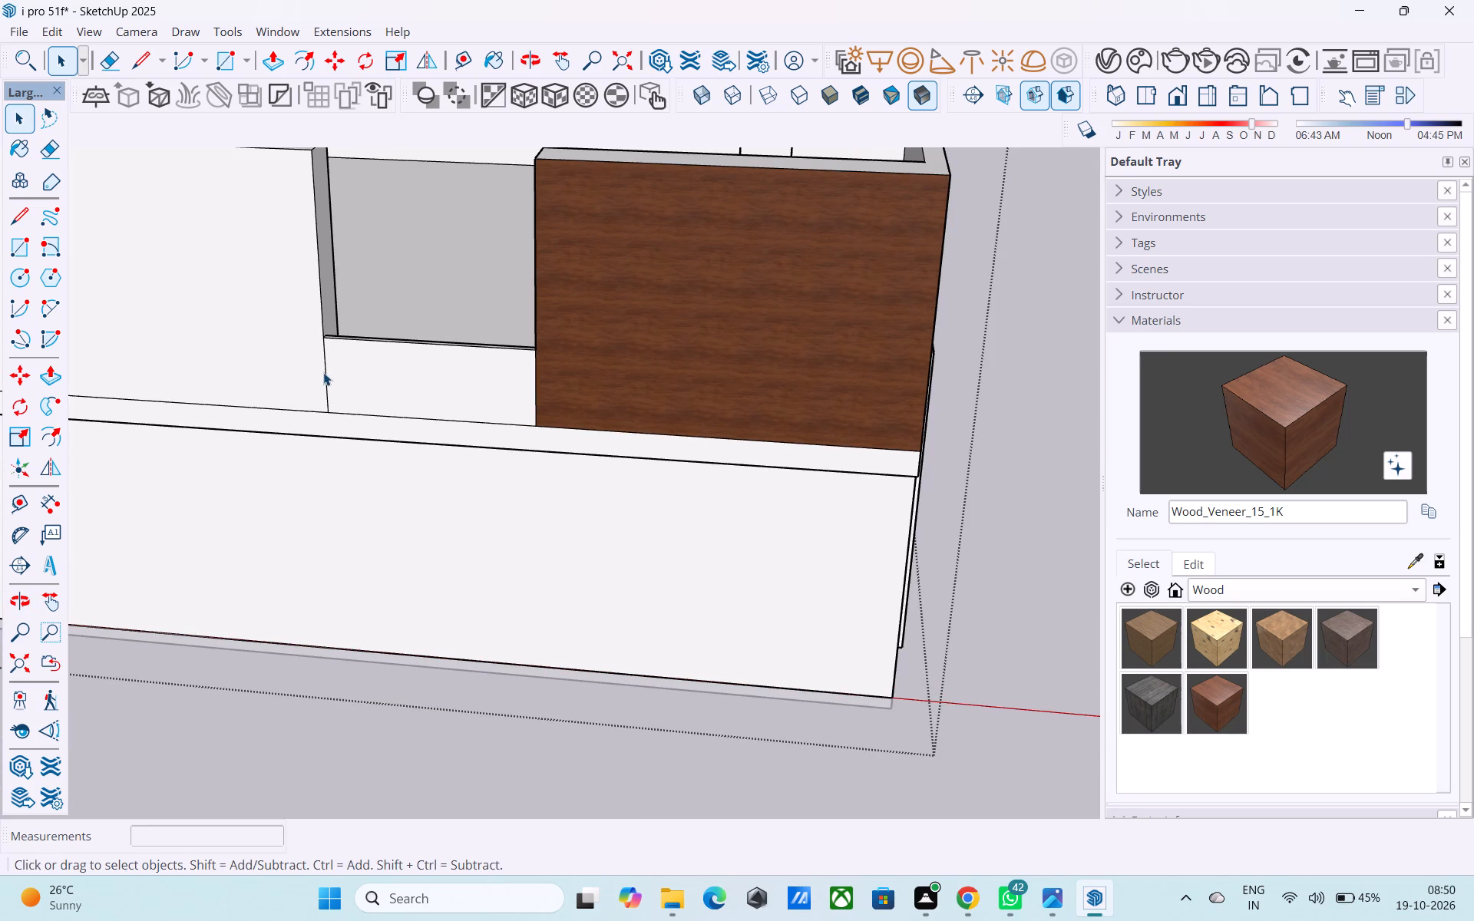
scroll(325, 376, down, 2)
middle_drag(402, 449, 183, 315)
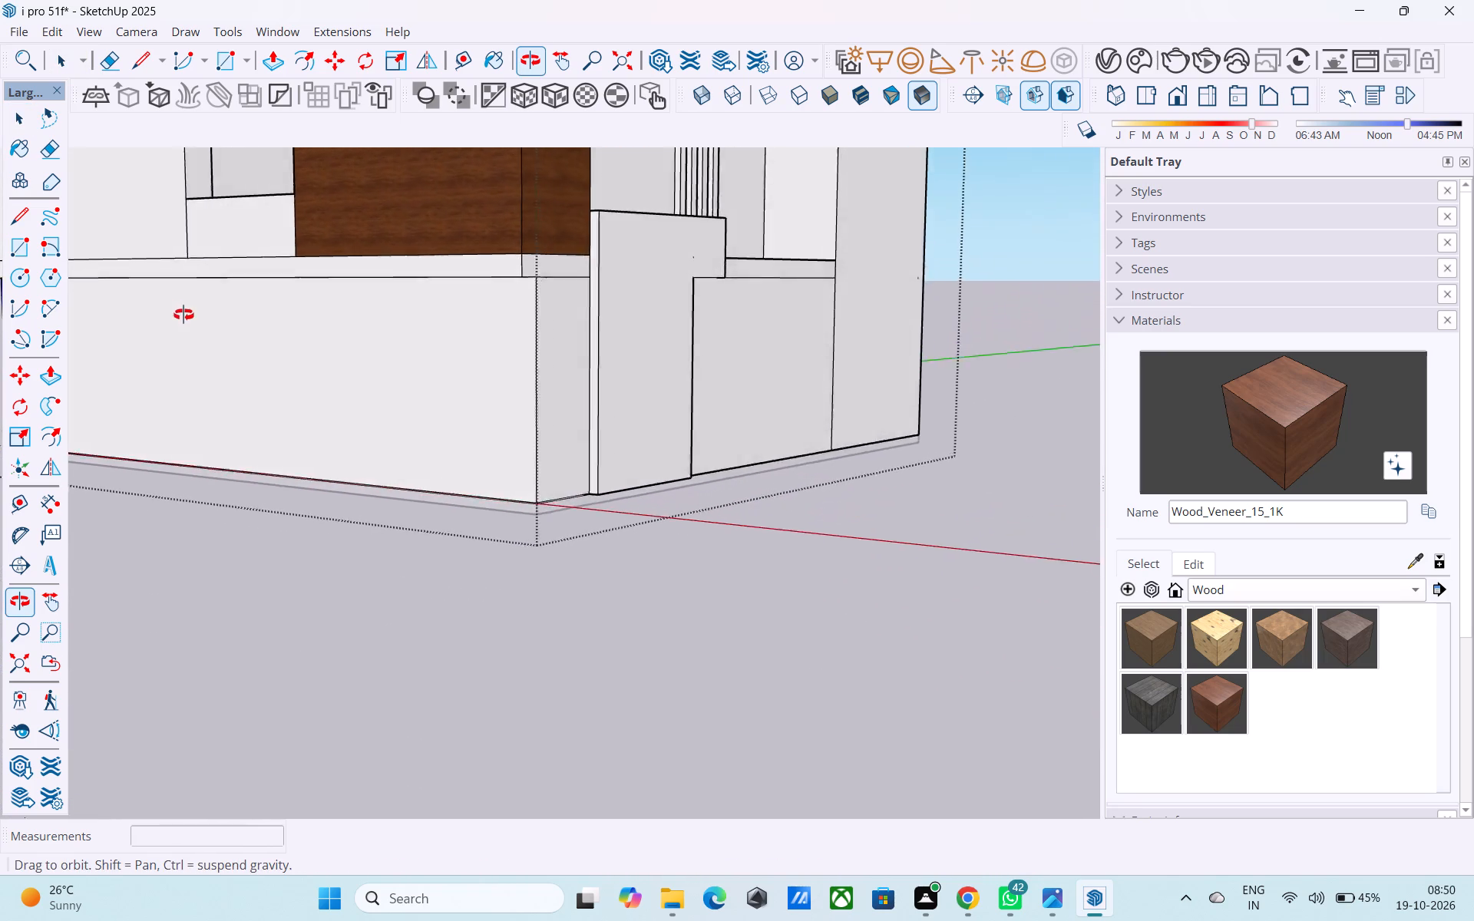
middle_drag(183, 315, 180, 311)
middle_drag(317, 309, 438, 348)
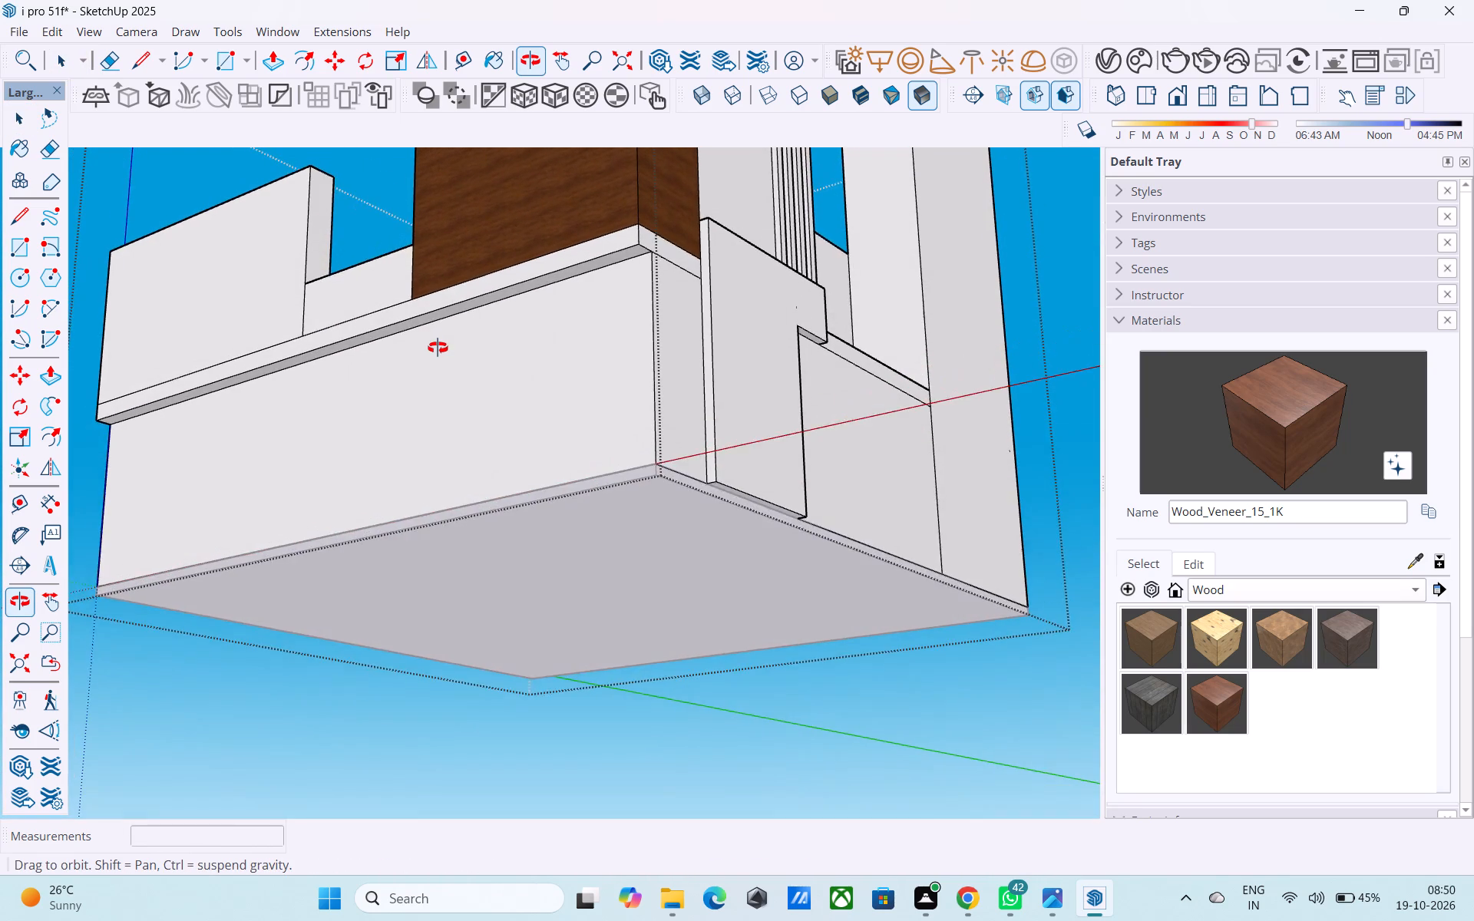
middle_drag(438, 348, 426, 373)
scroll(525, 316, up, 6)
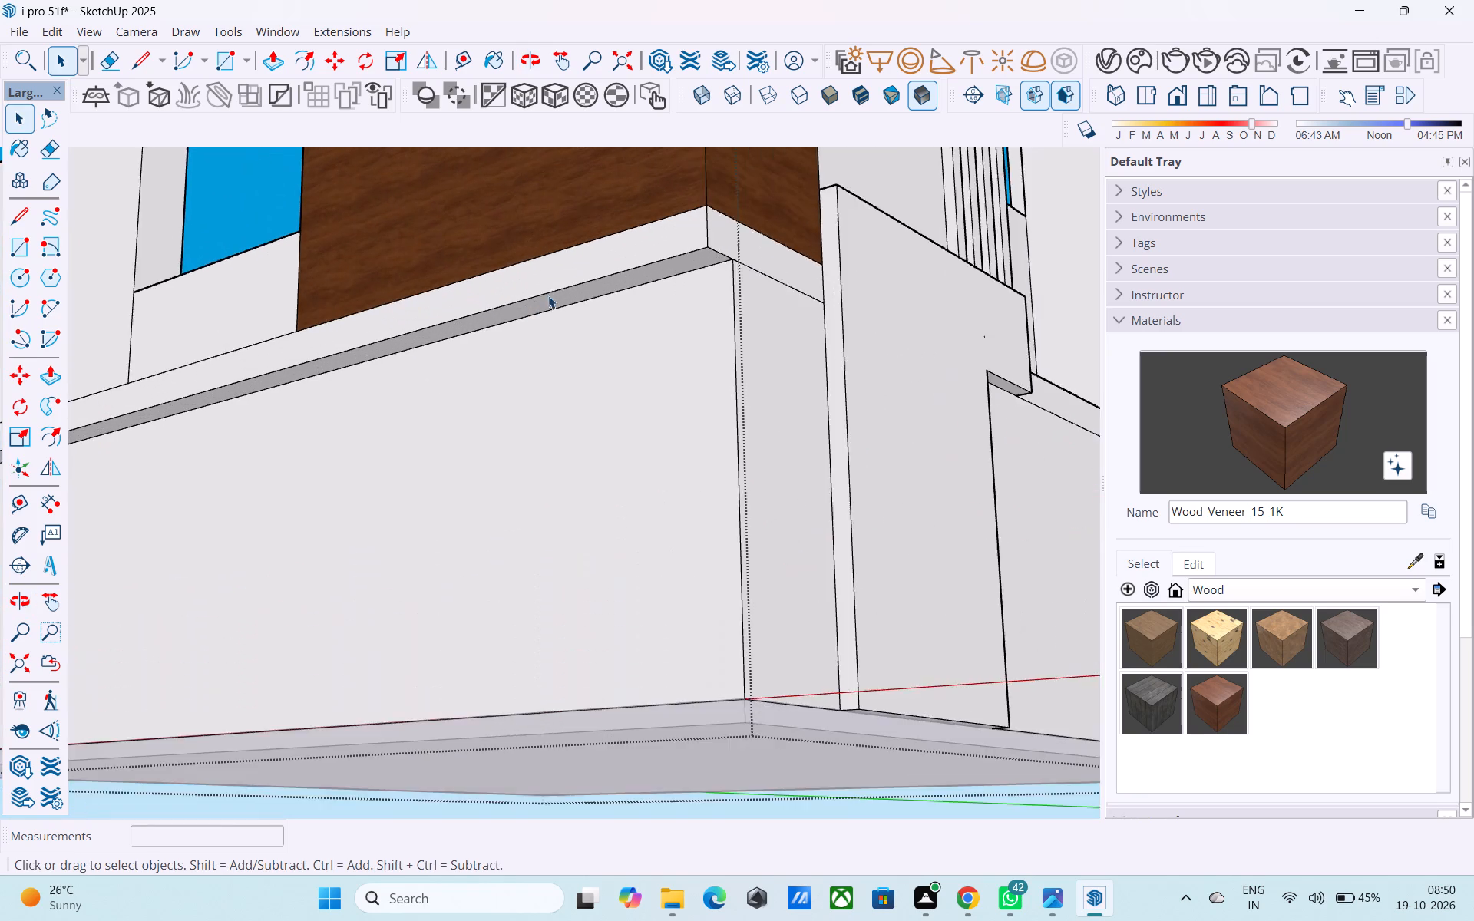
scroll(548, 295, up, 4)
scroll(554, 276, down, 6)
middle_drag(557, 391, 531, 596)
scroll(531, 589, down, 9)
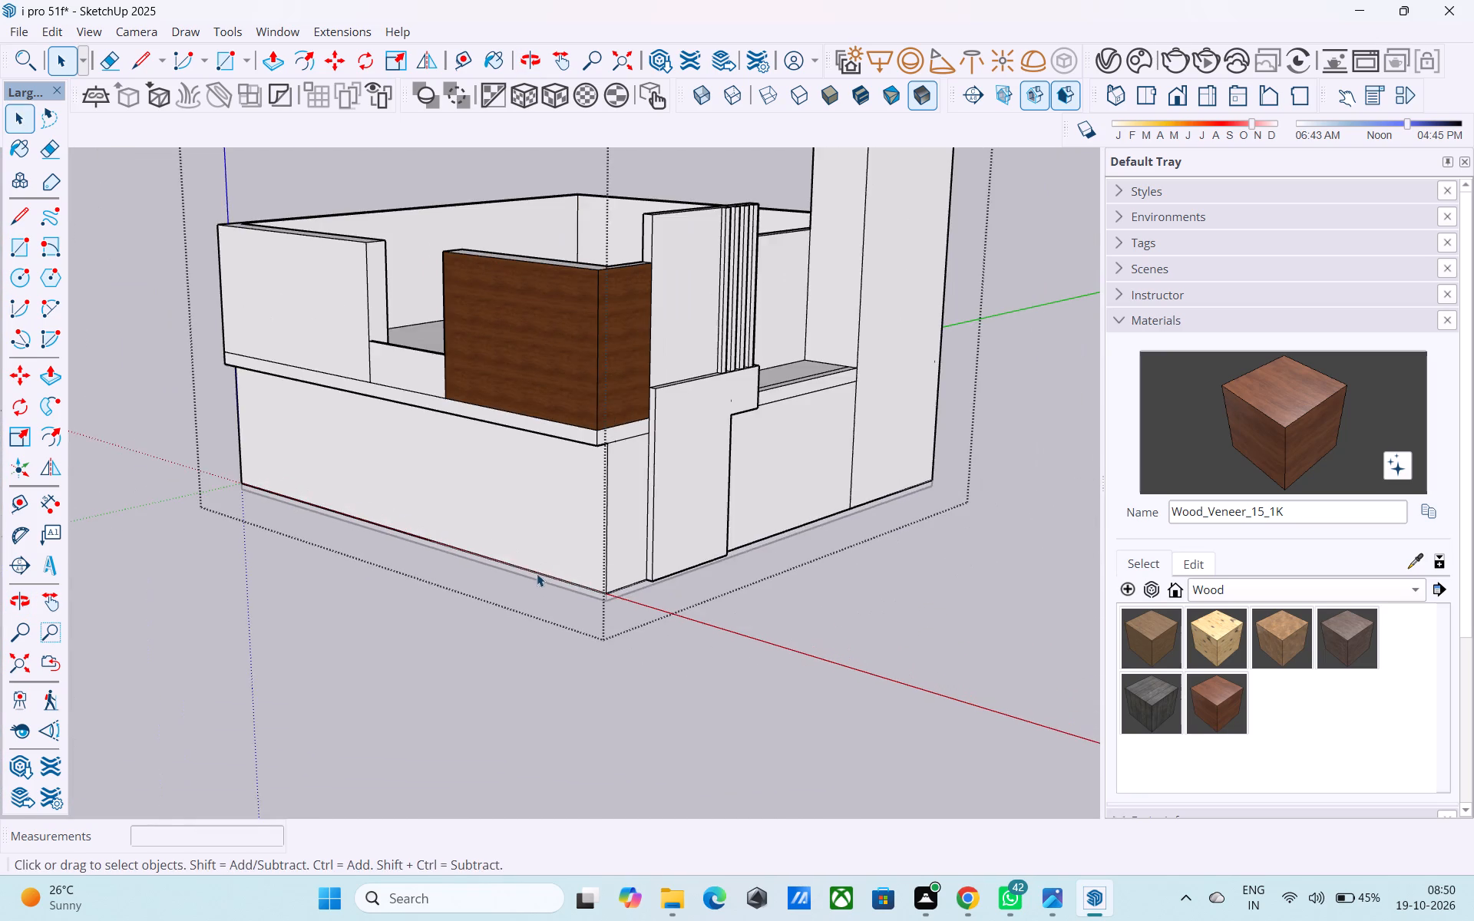
middle_drag(547, 551, 528, 656)
scroll(515, 589, up, 4)
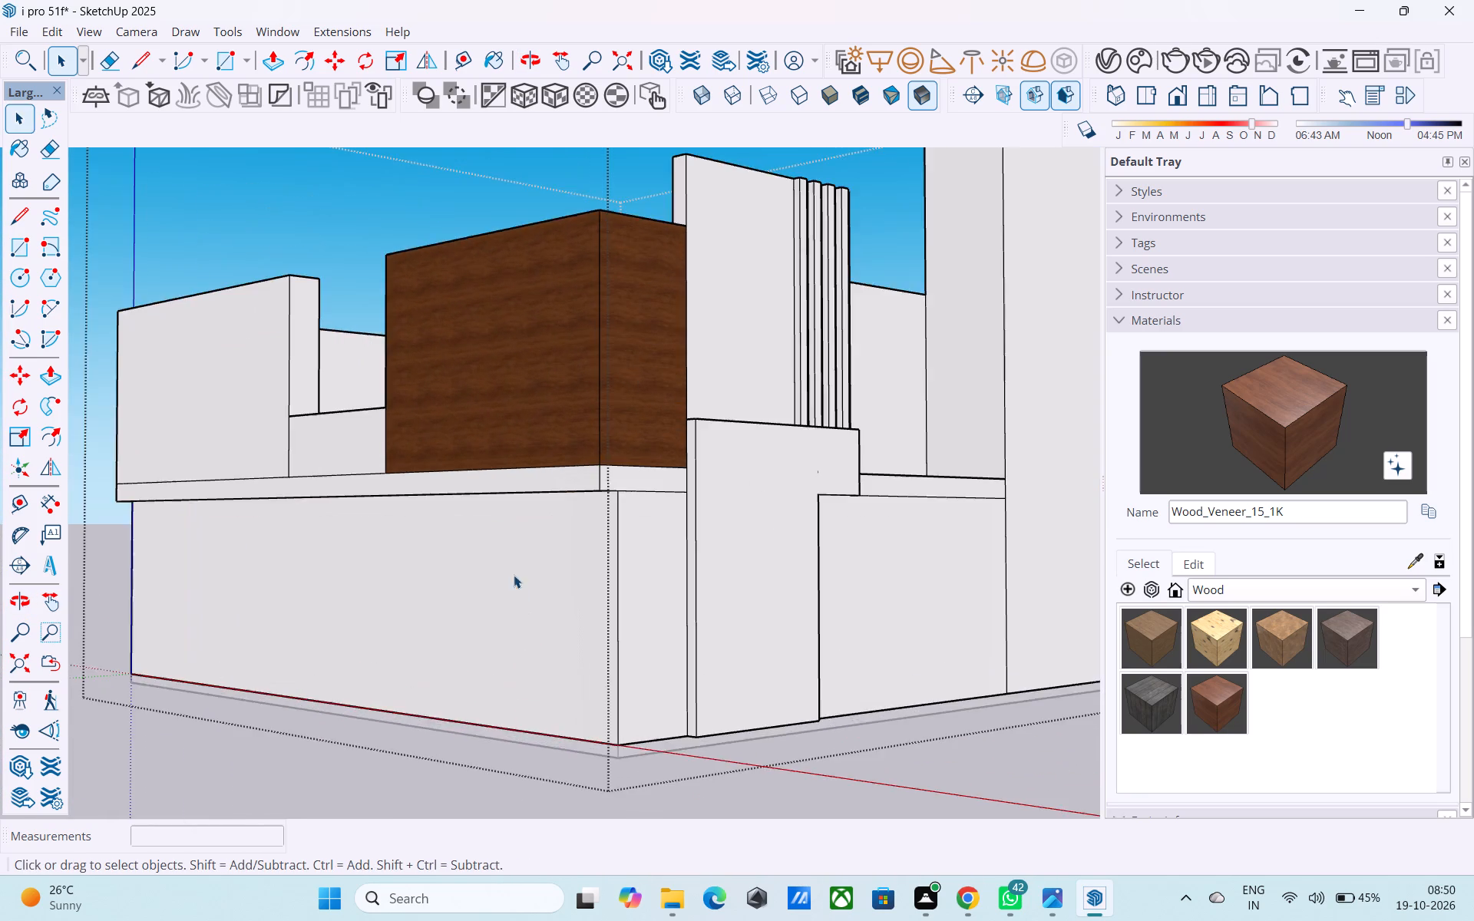
Measure the depth of the slab overhang underneath the wood-clad corner.
scroll(507, 556, up, 12)
middle_drag(626, 462, 514, 361)
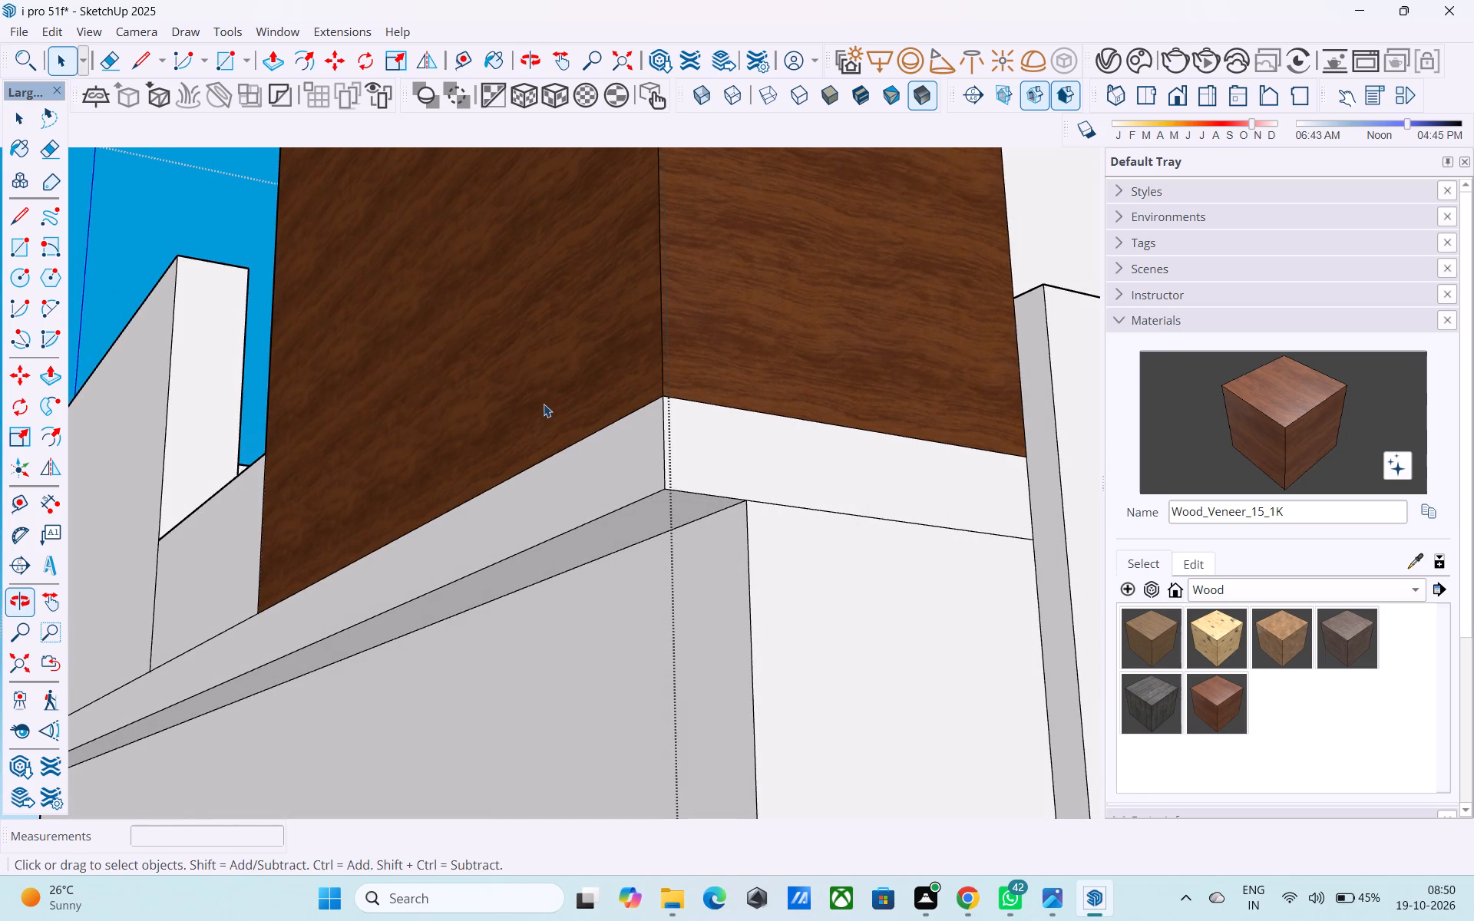
key(l)
click(749, 502)
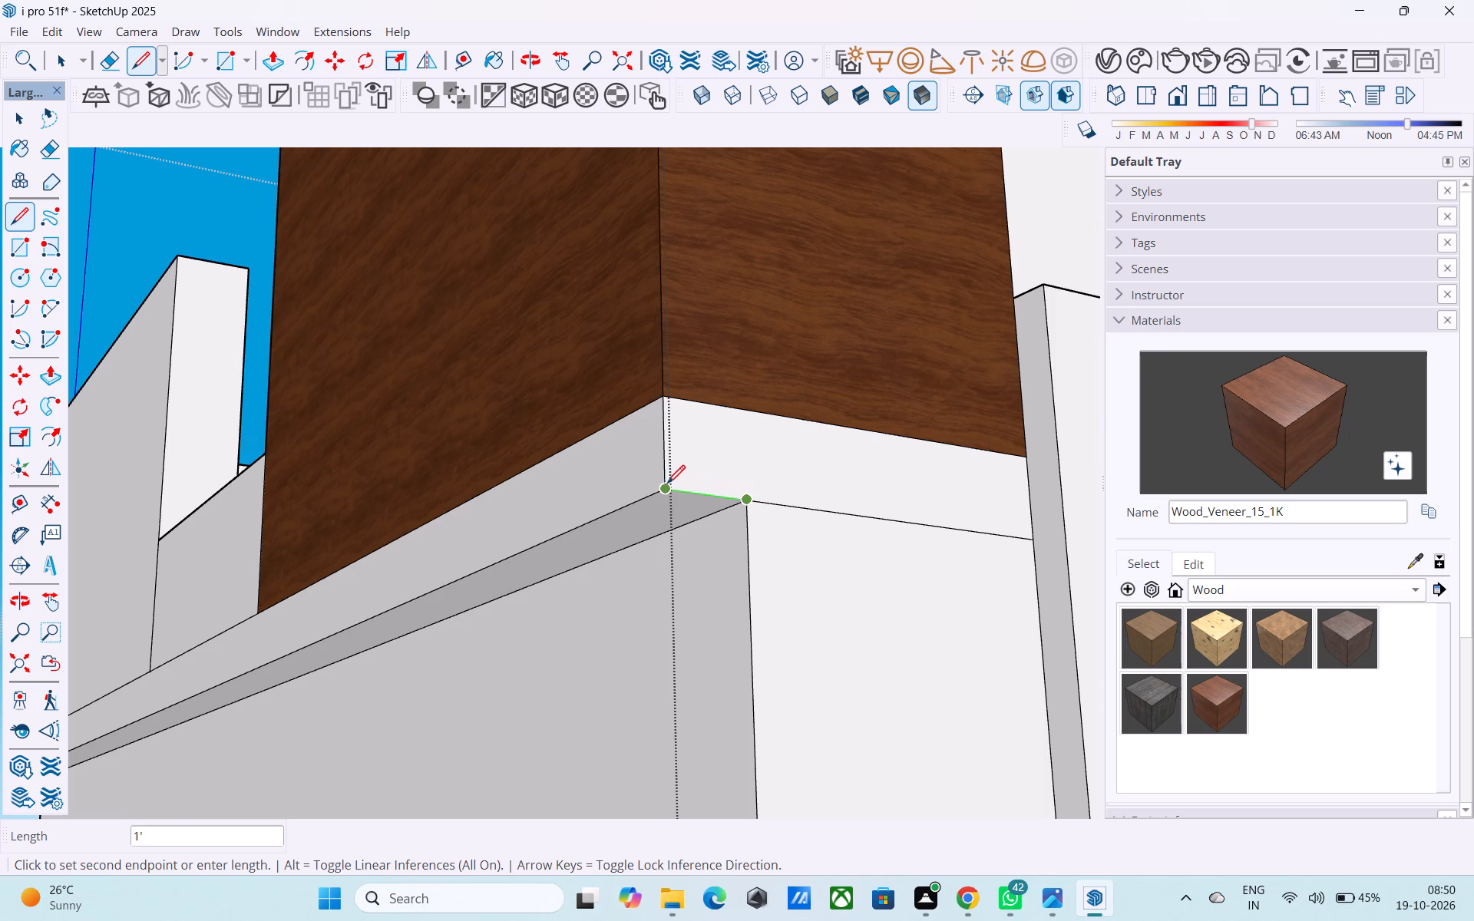
key(space)
Push/Pull the slab's front edge face outward by 3'.
click(646, 479)
key(p)
click(646, 478)
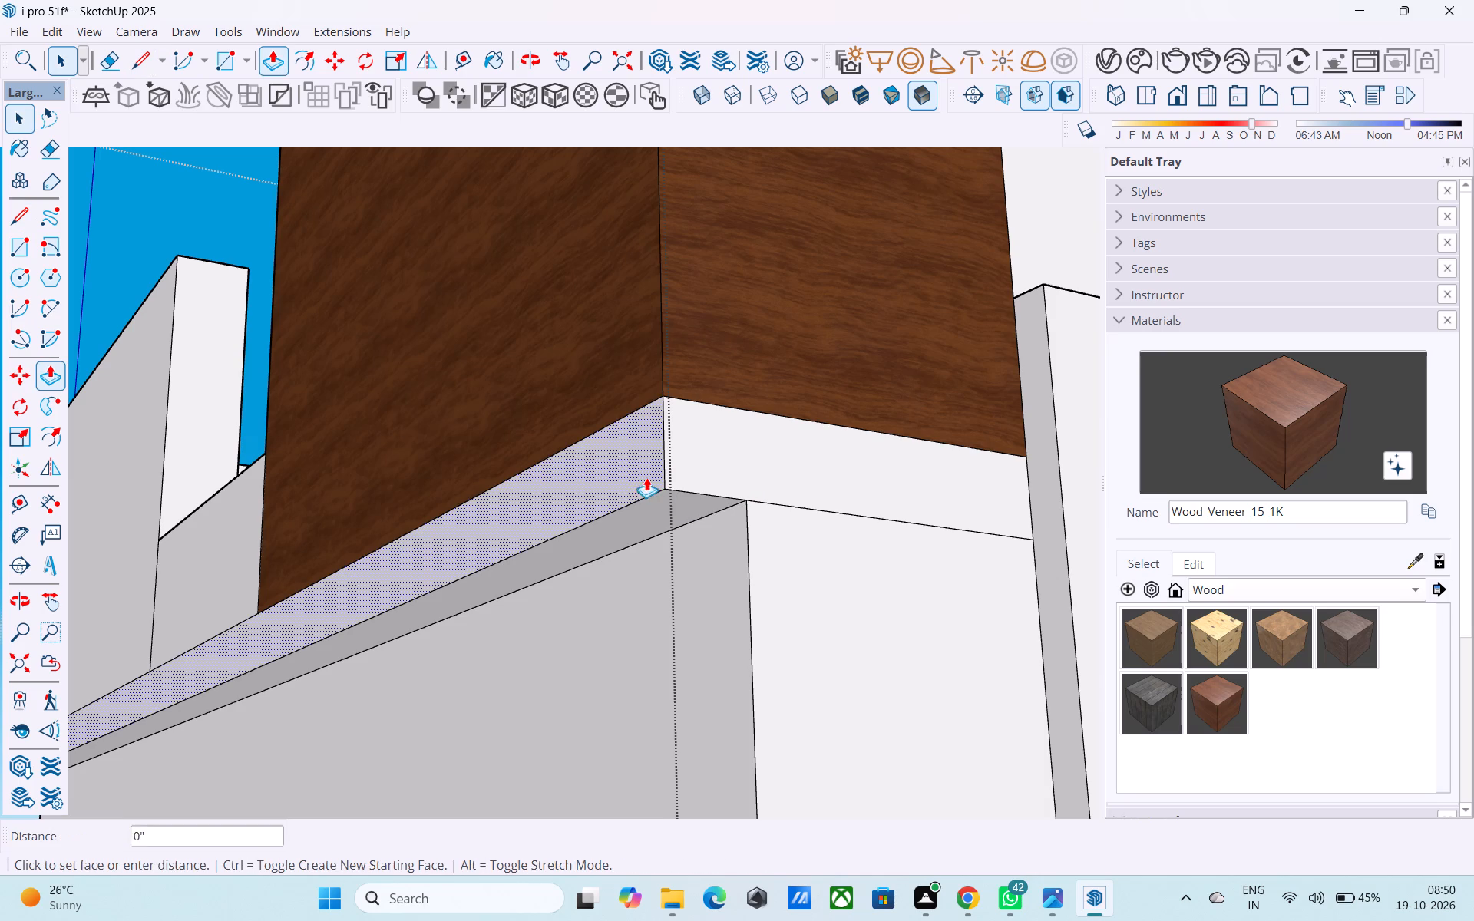
text(3')
key(Return)
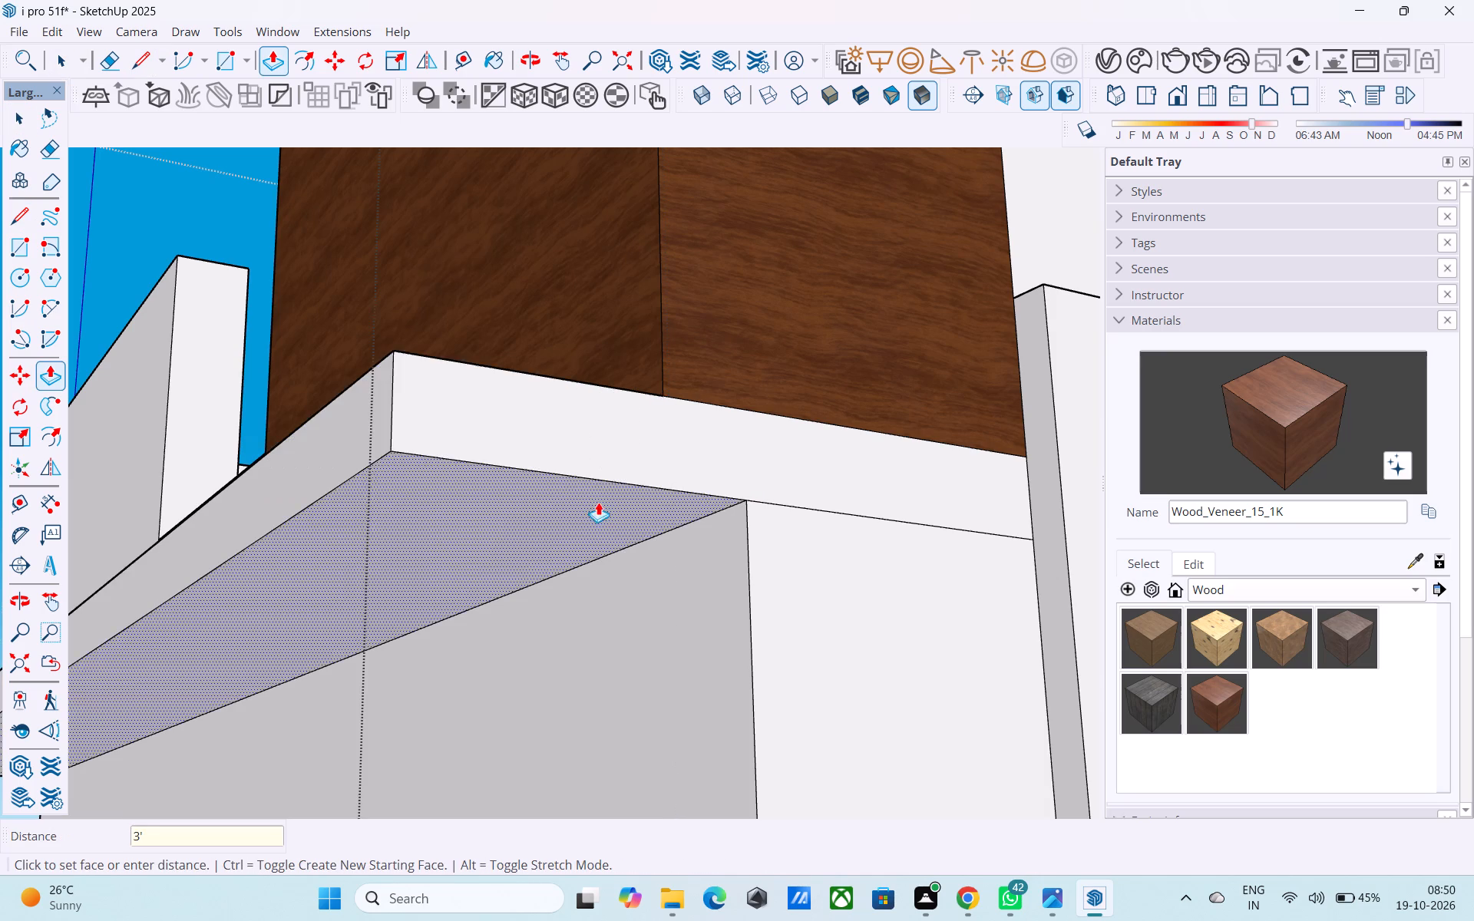
Pull the wood-clad front wall face outward by the same 3' as the slab edge.
scroll(603, 507, down, 3)
middle_drag(612, 532, 661, 646)
key(space)
click(604, 398)
key(p)
double_click(606, 398)
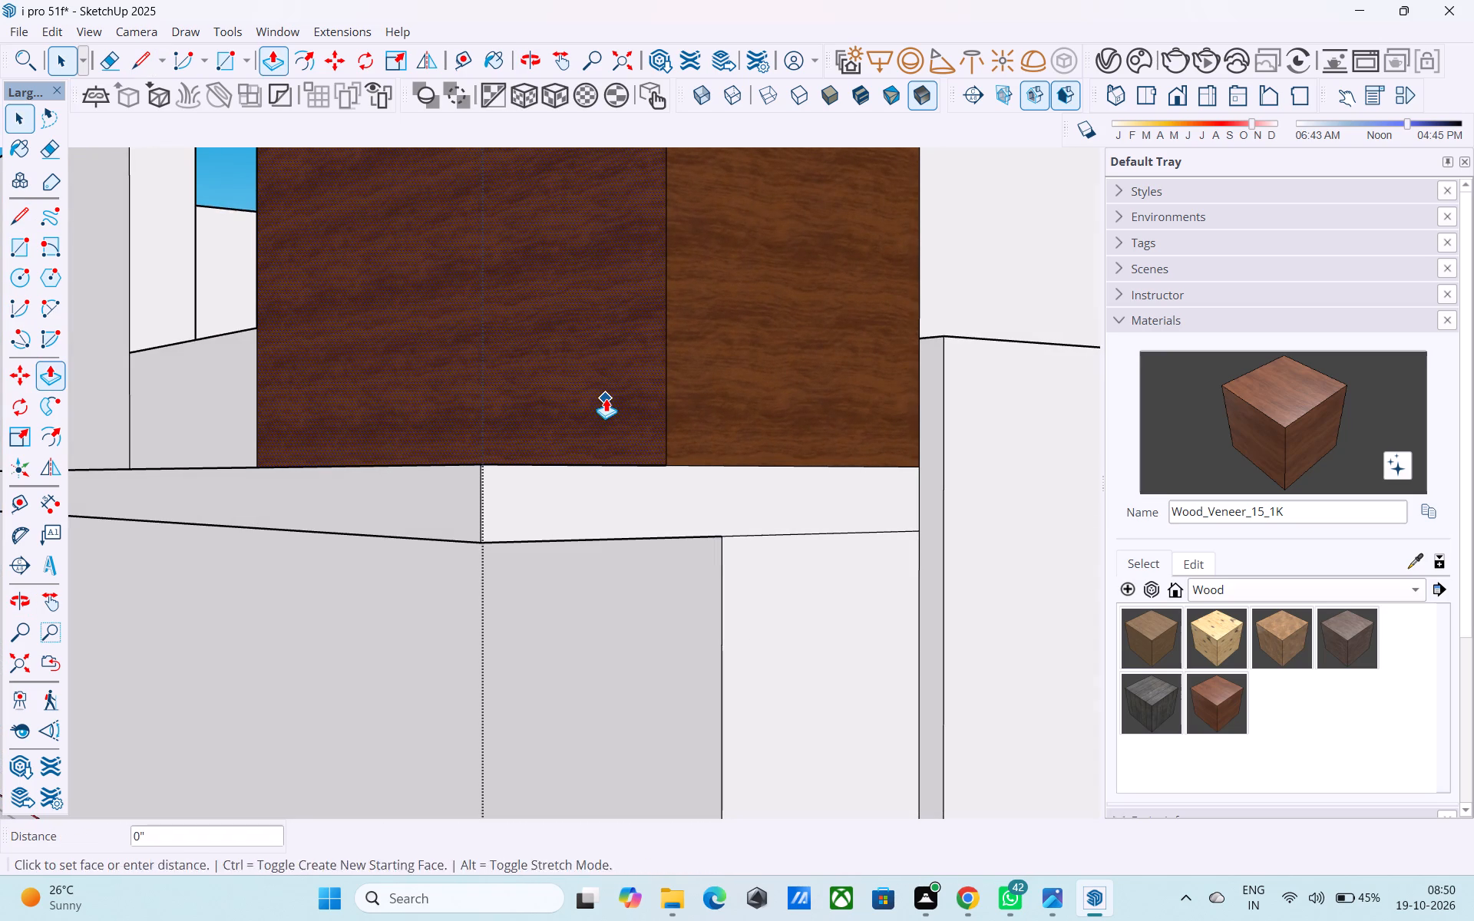
Pull the front faces of the low parapet and the plain front wall outward by the same 3'.
scroll(622, 418, down, 3)
middle_drag(436, 415, 944, 662)
key(space)
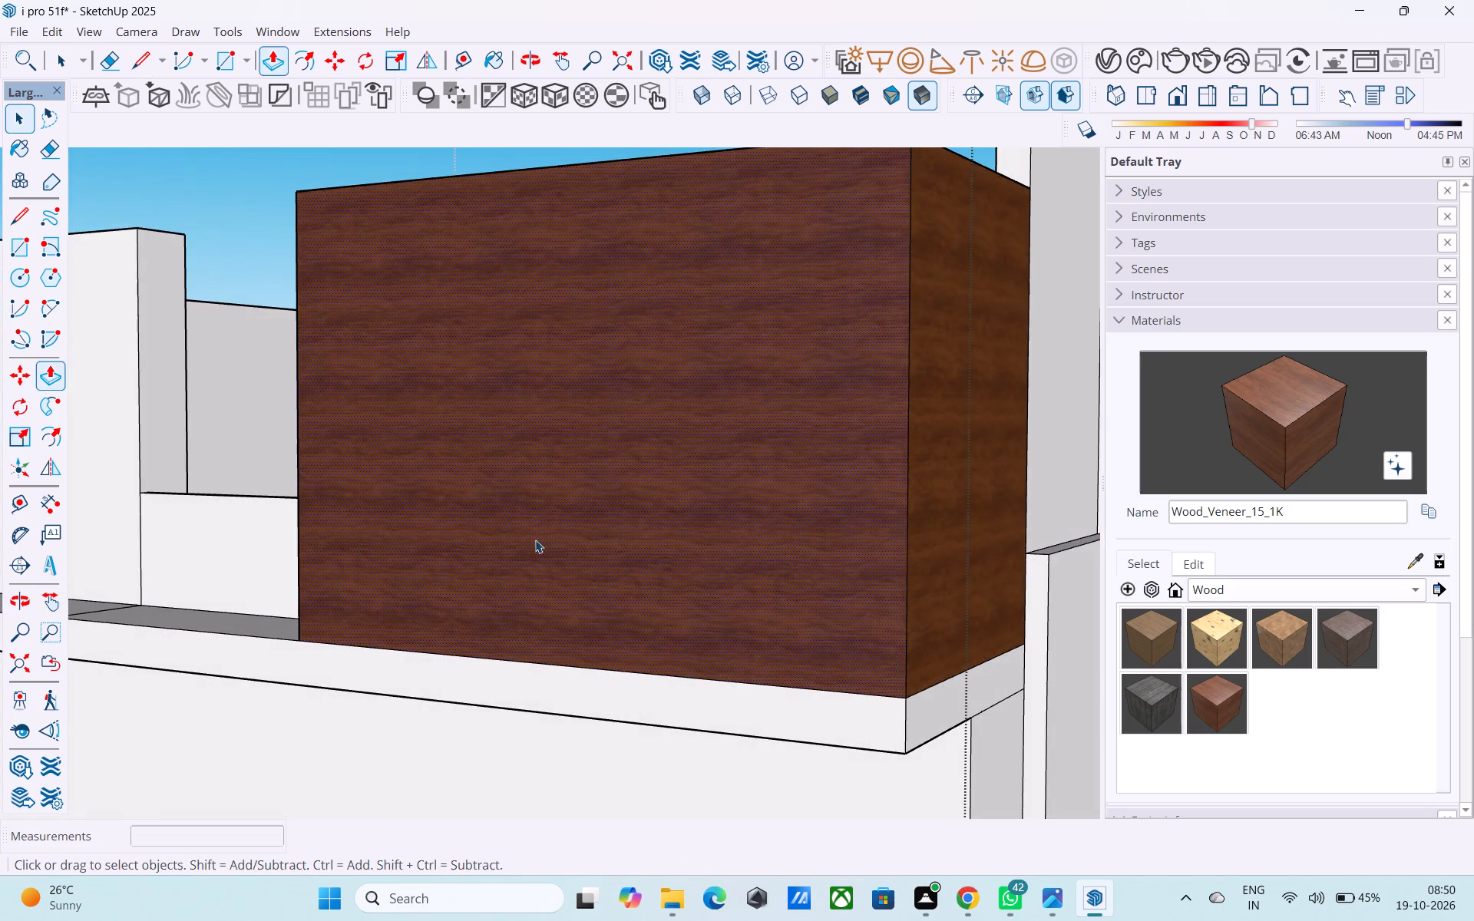
scroll(440, 533, down, 4)
middle_drag(472, 554, 320, 527)
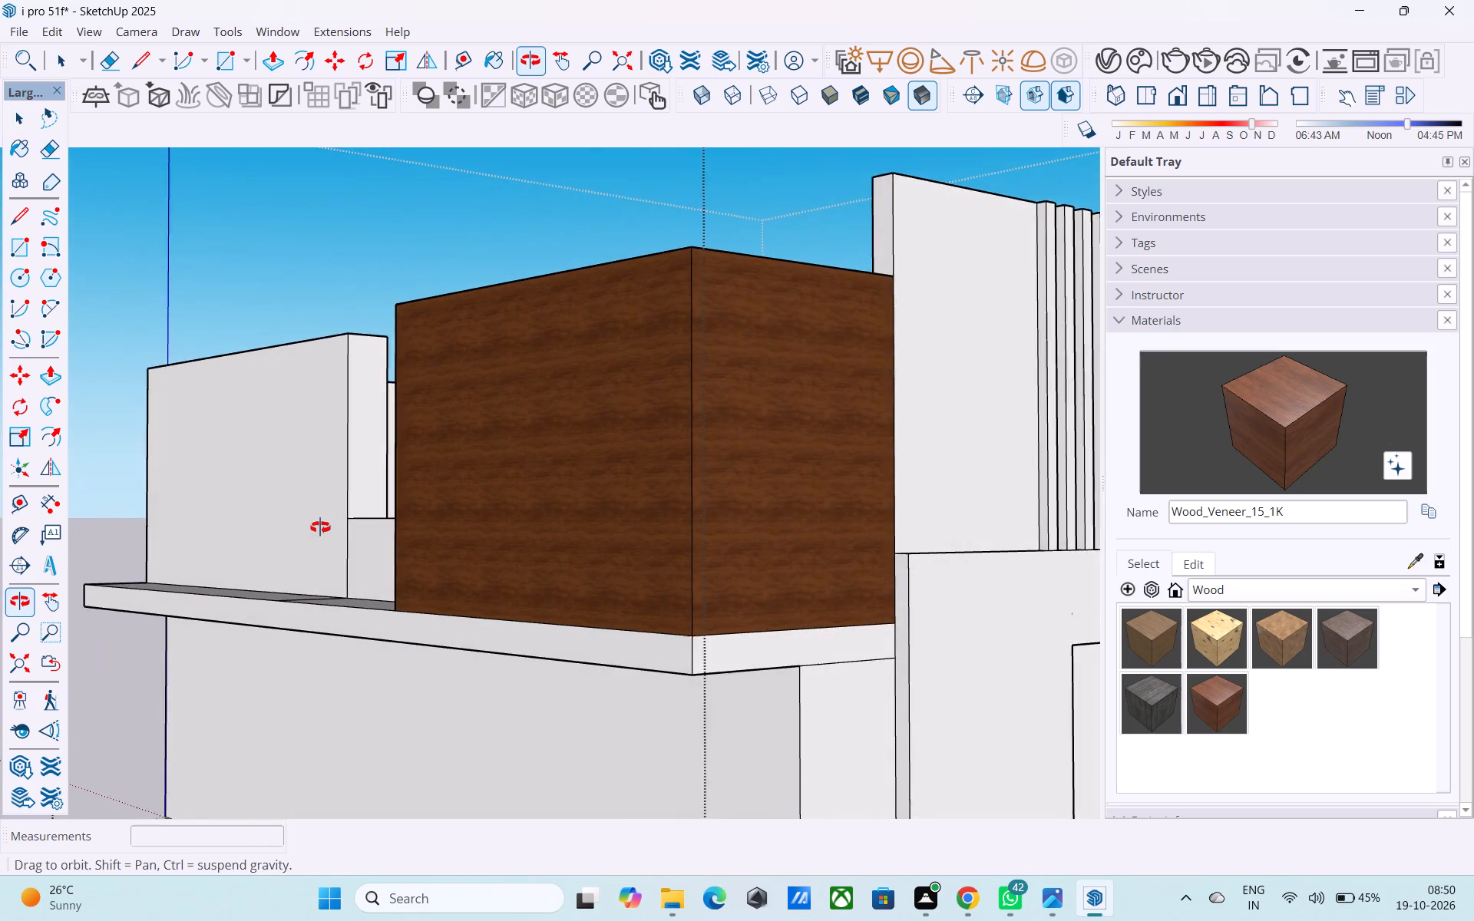
middle_drag(320, 527, 393, 530)
scroll(636, 543, down, 5)
middle_drag(673, 563, 620, 571)
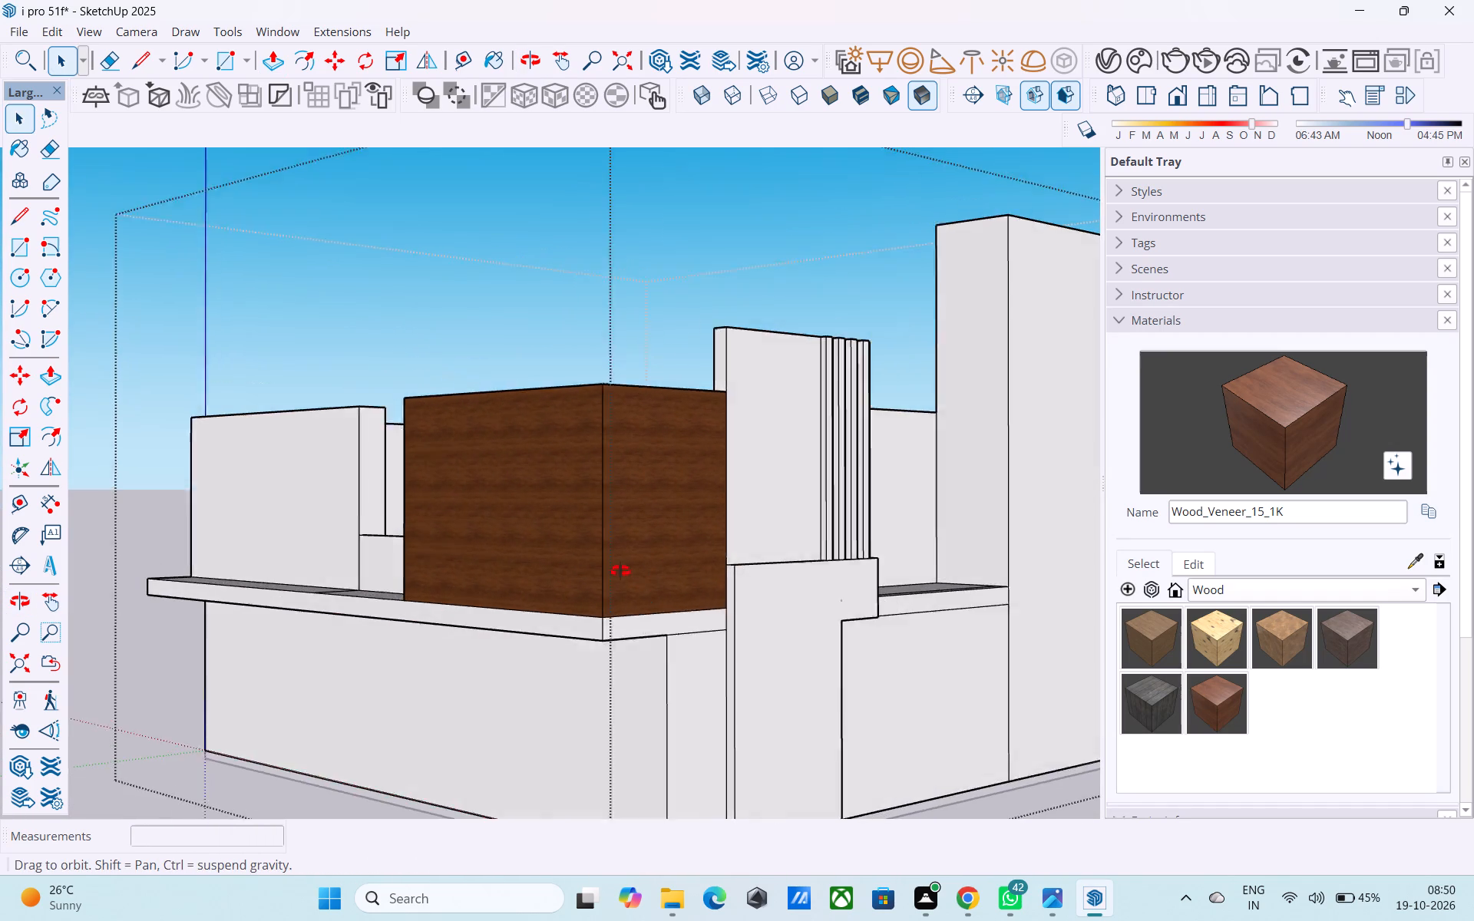
middle_drag(620, 571, 597, 578)
middle_drag(499, 578, 971, 668)
scroll(880, 650, up, 3)
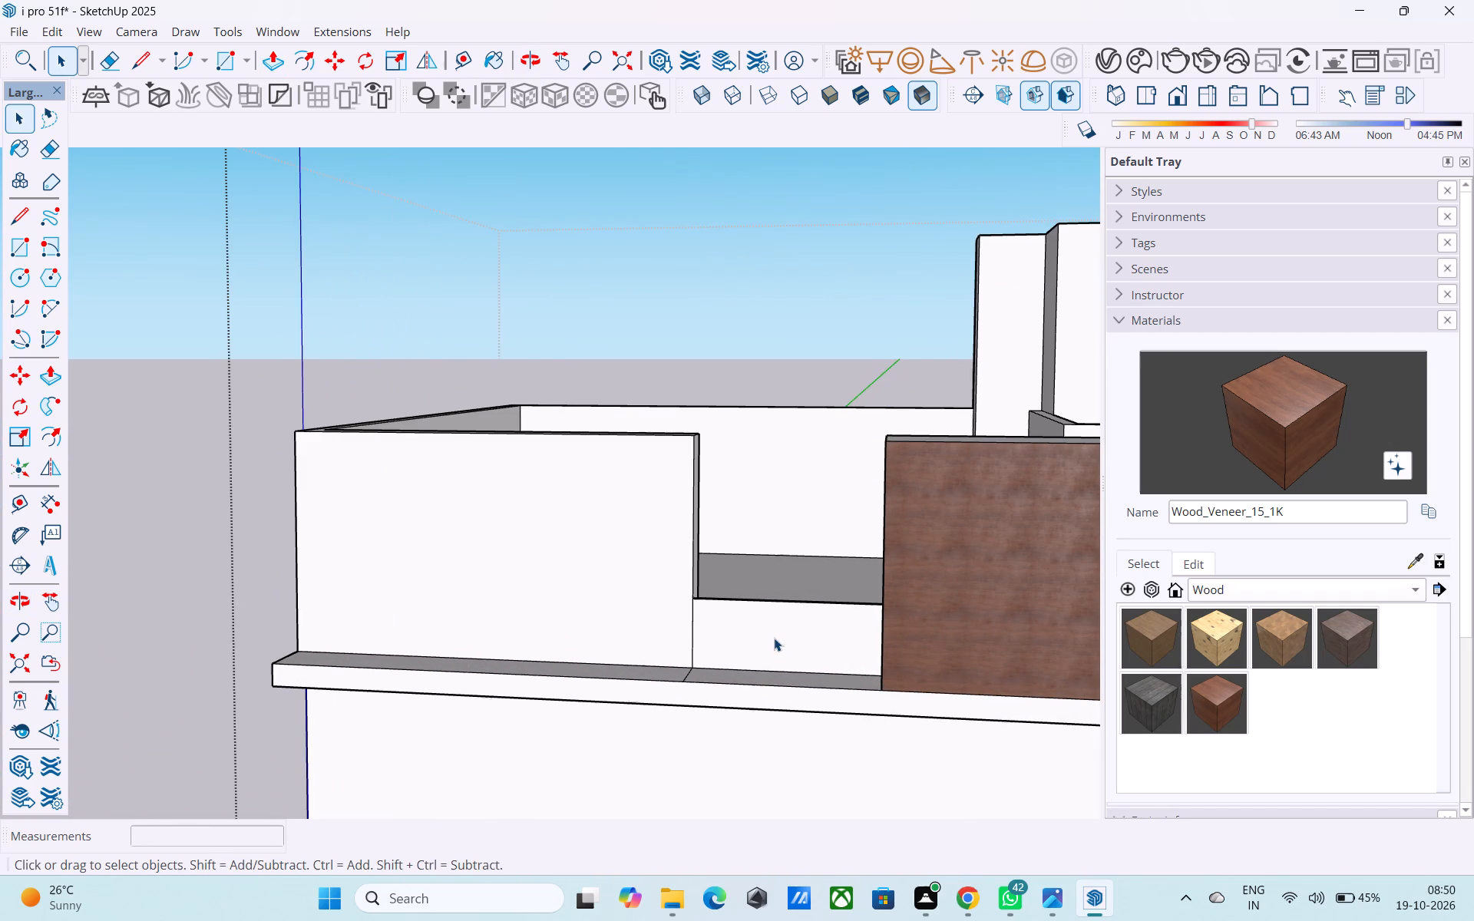
click(774, 638)
key(p)
double_click(774, 639)
double_click(649, 604)
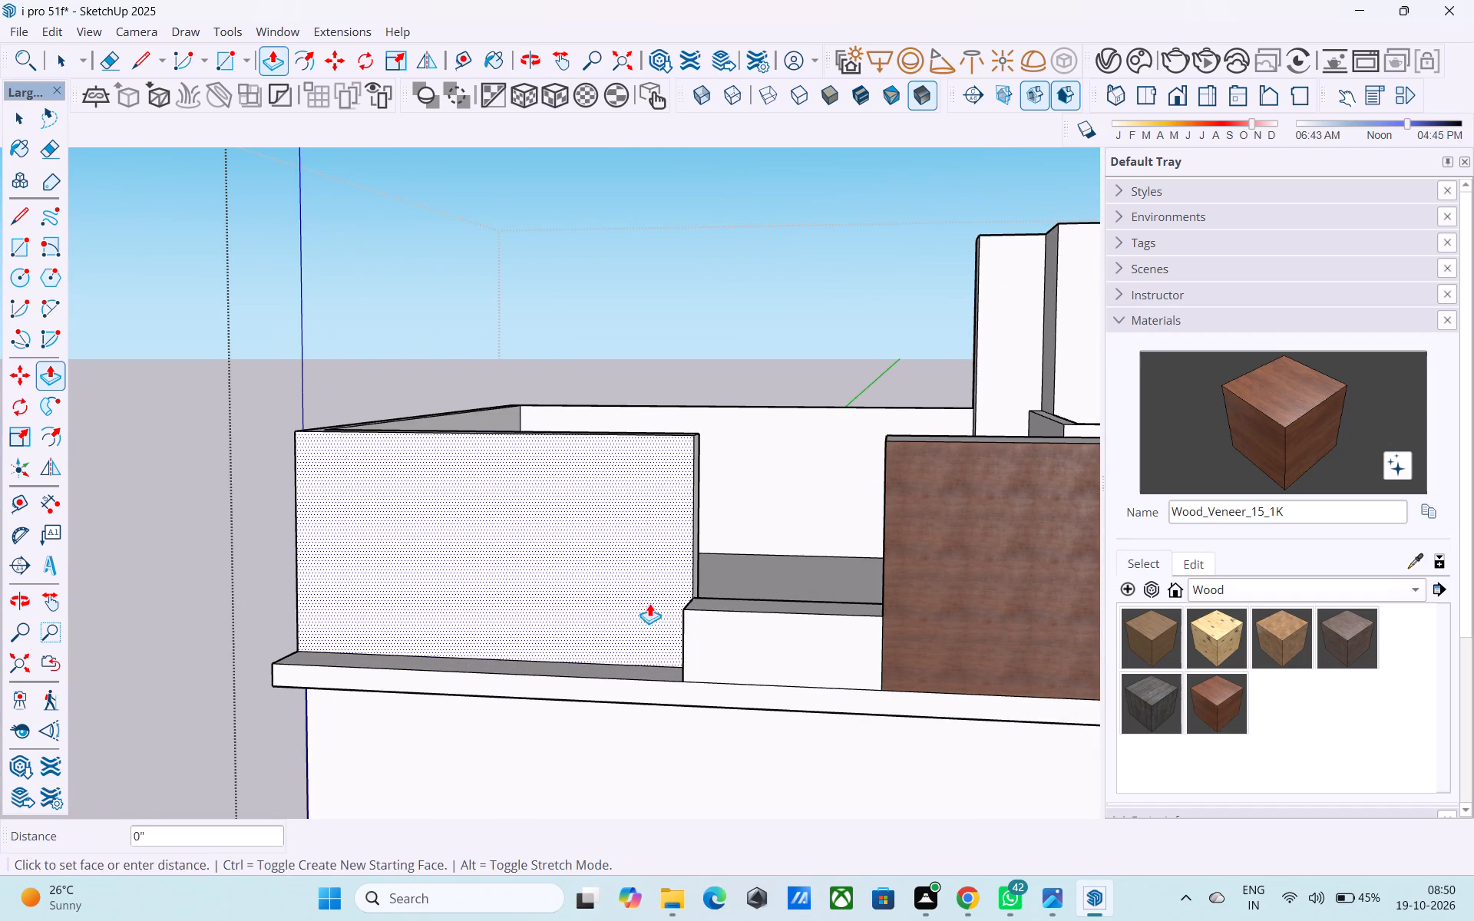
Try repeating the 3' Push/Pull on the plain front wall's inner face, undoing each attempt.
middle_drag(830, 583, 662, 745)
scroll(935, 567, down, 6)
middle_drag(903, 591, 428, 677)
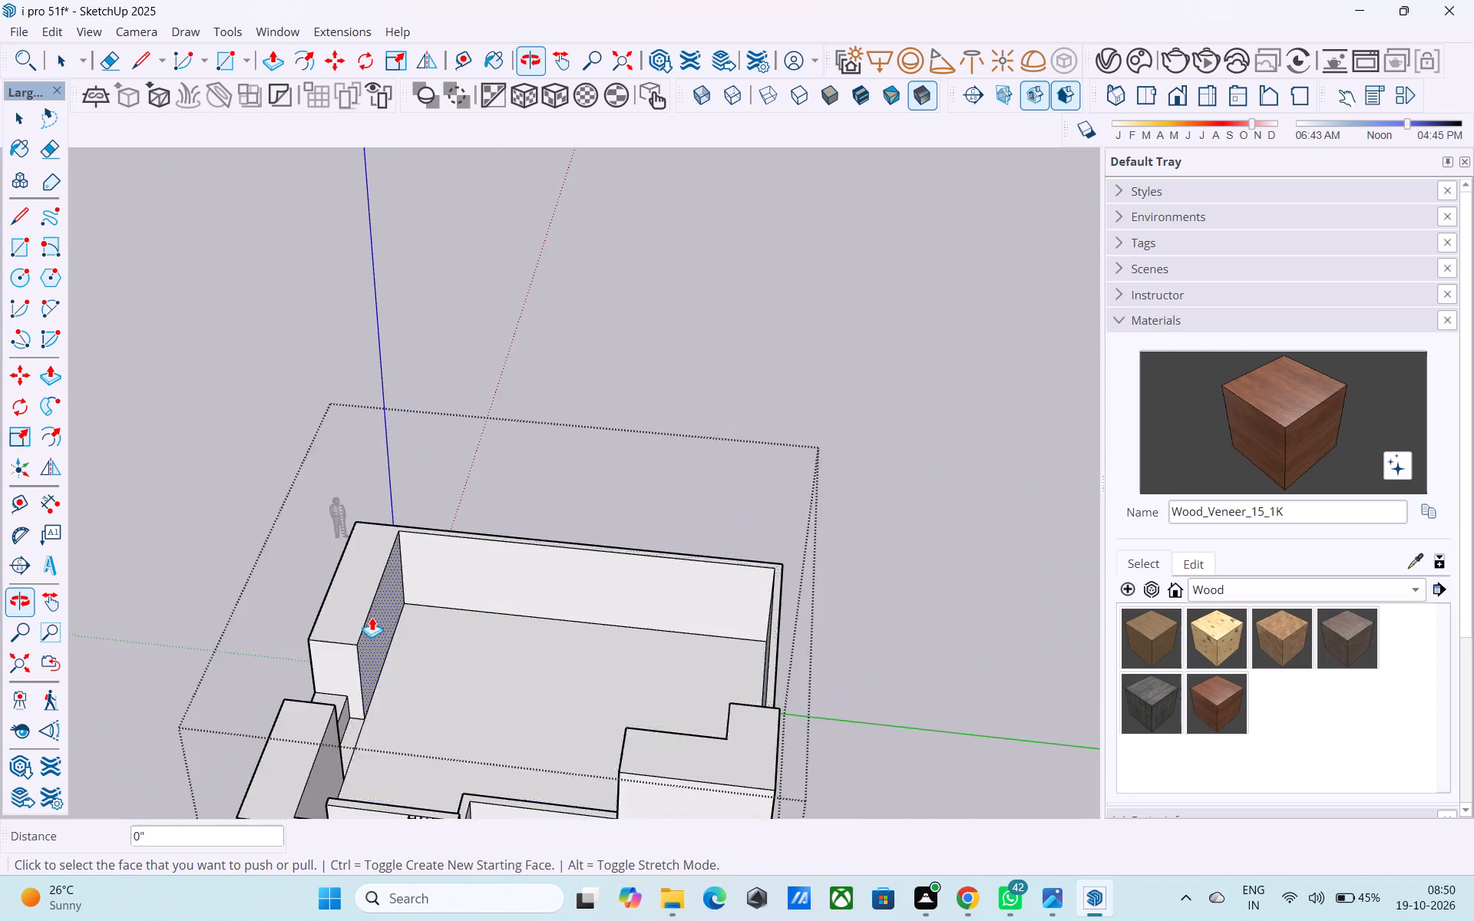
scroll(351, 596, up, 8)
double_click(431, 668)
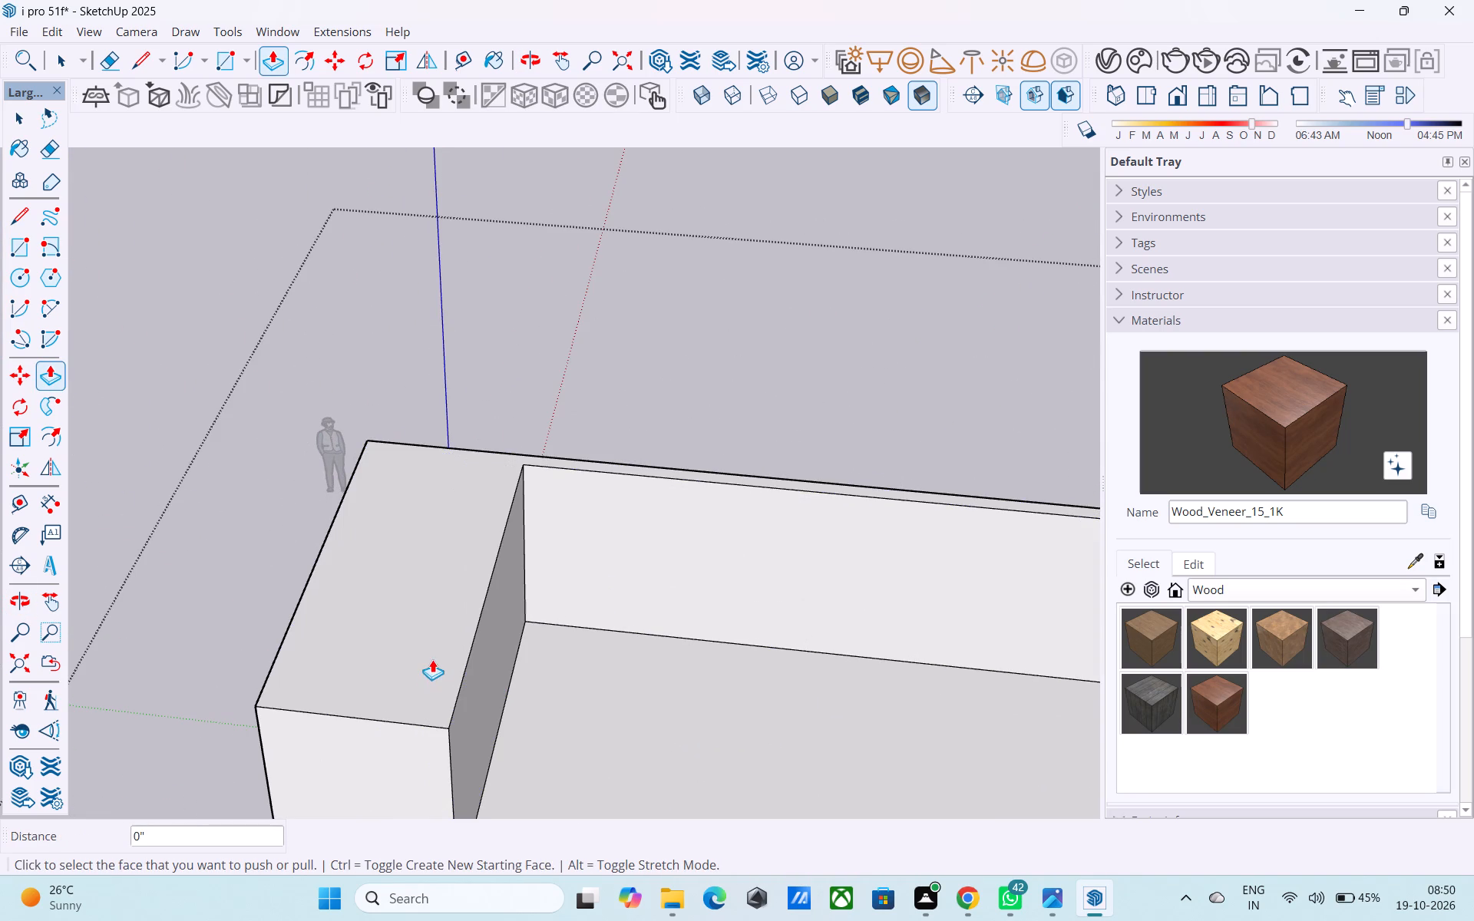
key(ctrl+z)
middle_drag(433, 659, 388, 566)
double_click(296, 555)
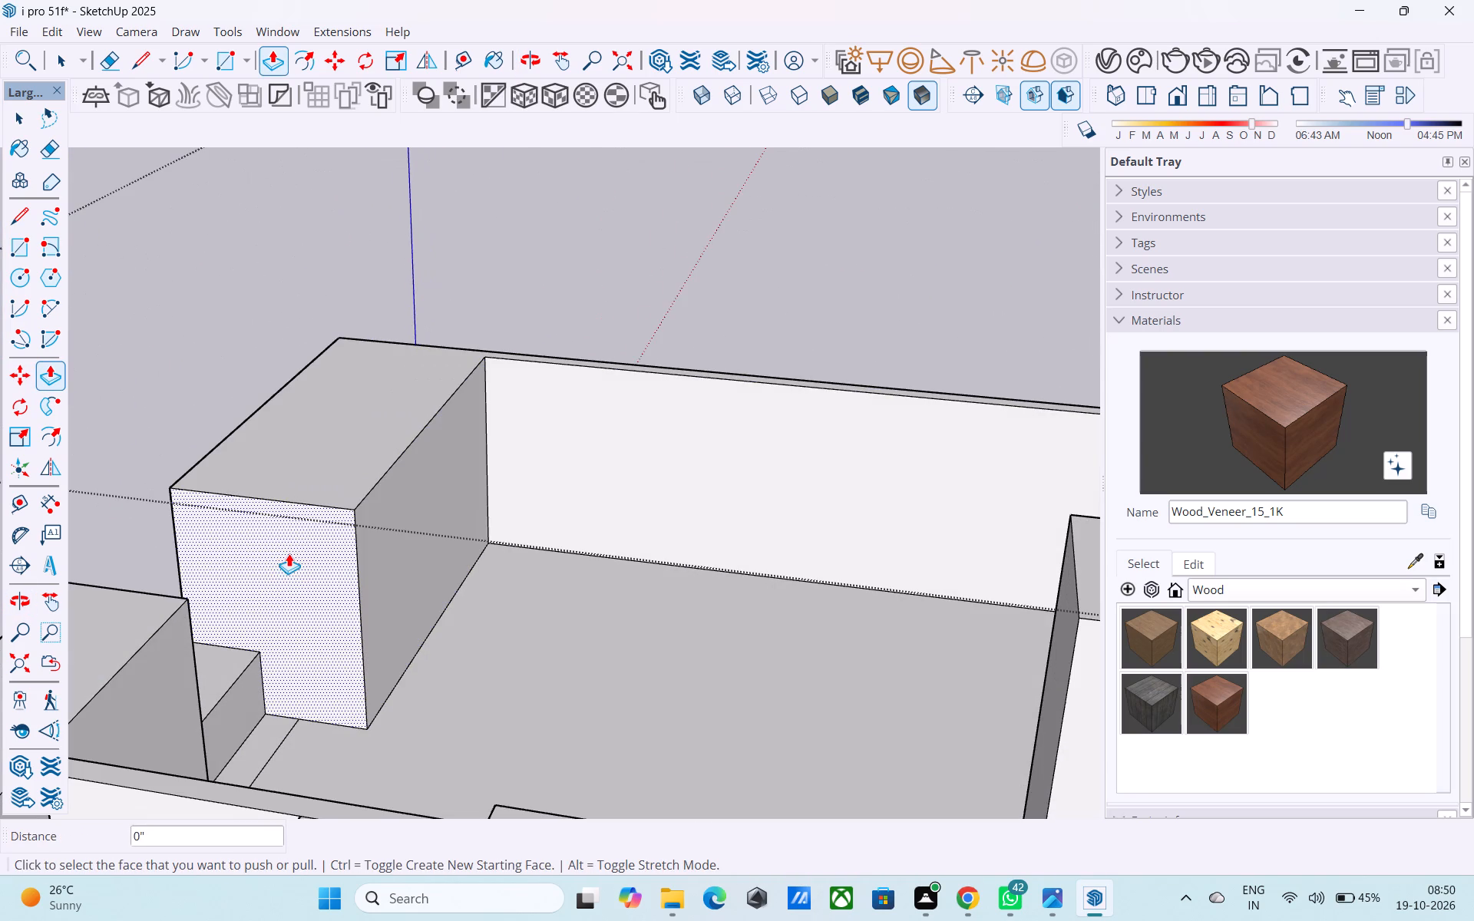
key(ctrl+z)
Push the plain front wall's inner face toward the outside with a distance of 3' to thin the wall.
key(space)
click(292, 559)
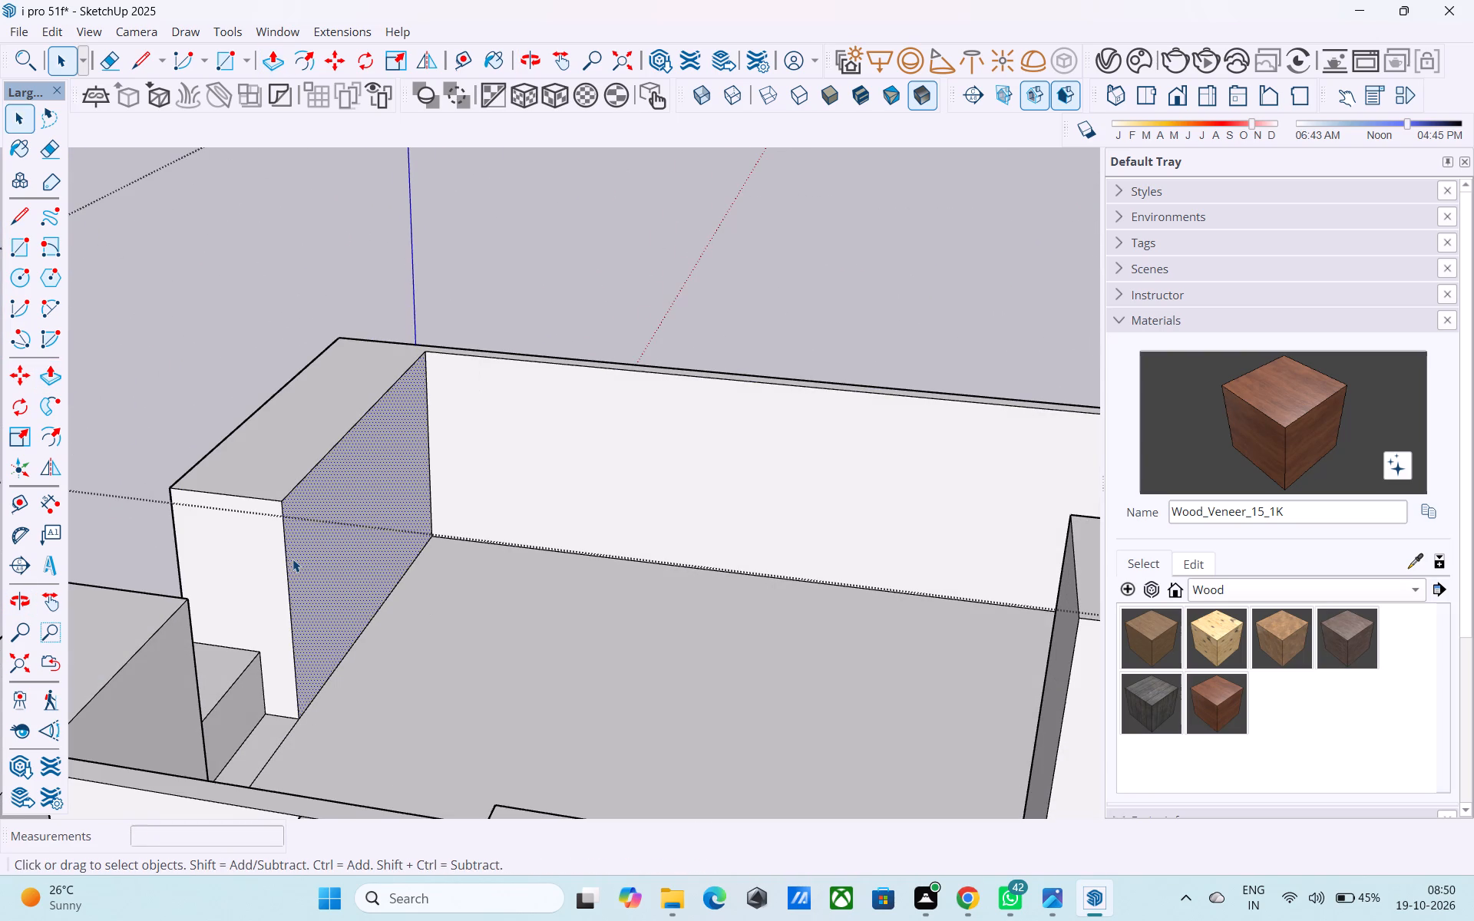
key(p)
click(292, 559)
text(3')
key(Return)
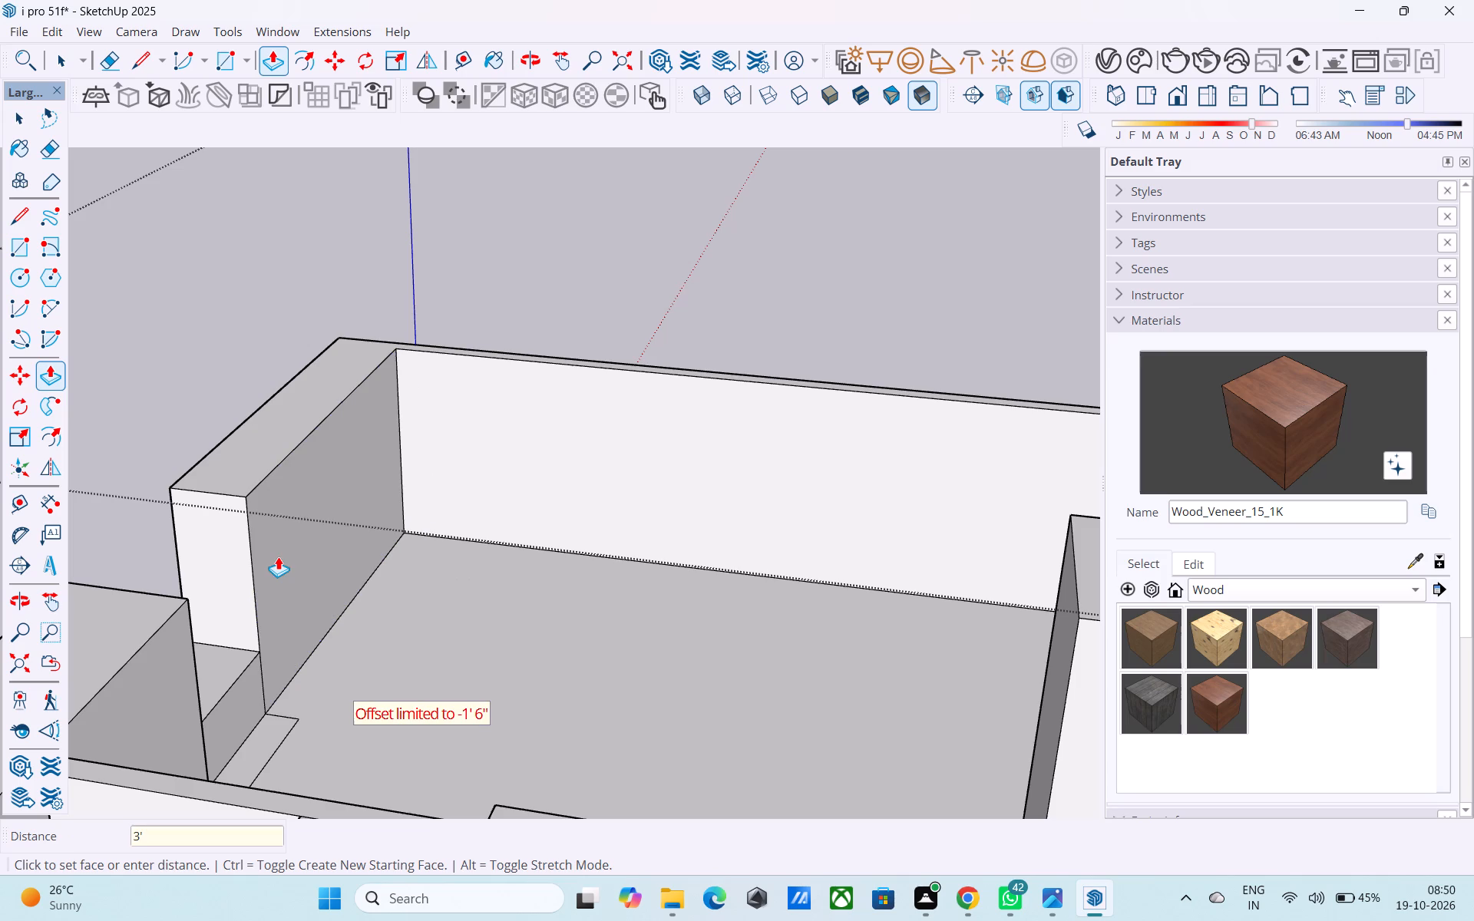
Push the plain front wall's inner face about 2' 2" further toward the outside.
click(271, 553)
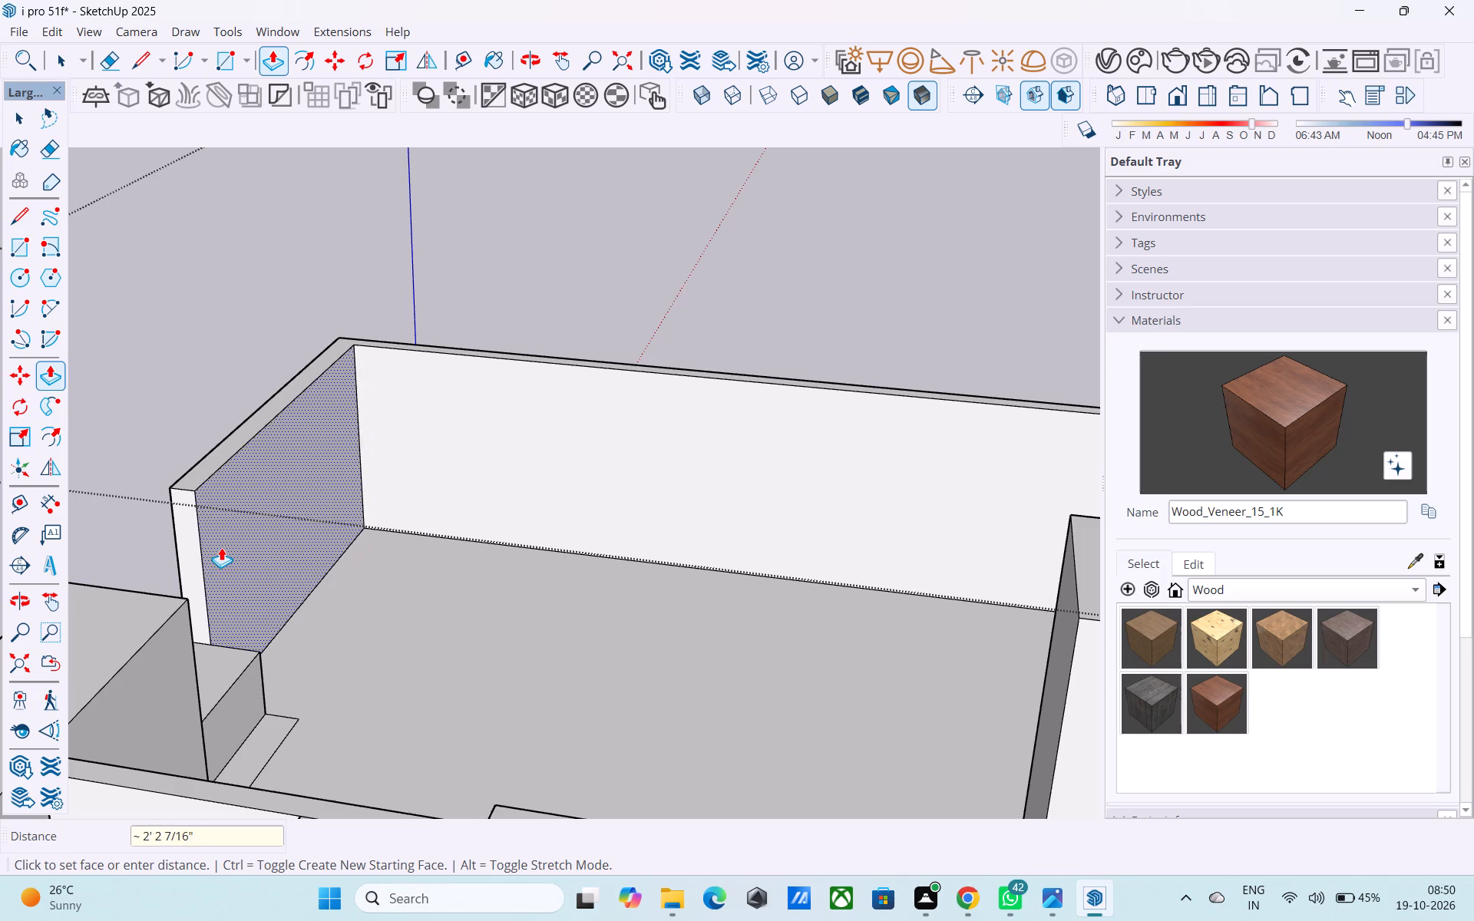
click(221, 546)
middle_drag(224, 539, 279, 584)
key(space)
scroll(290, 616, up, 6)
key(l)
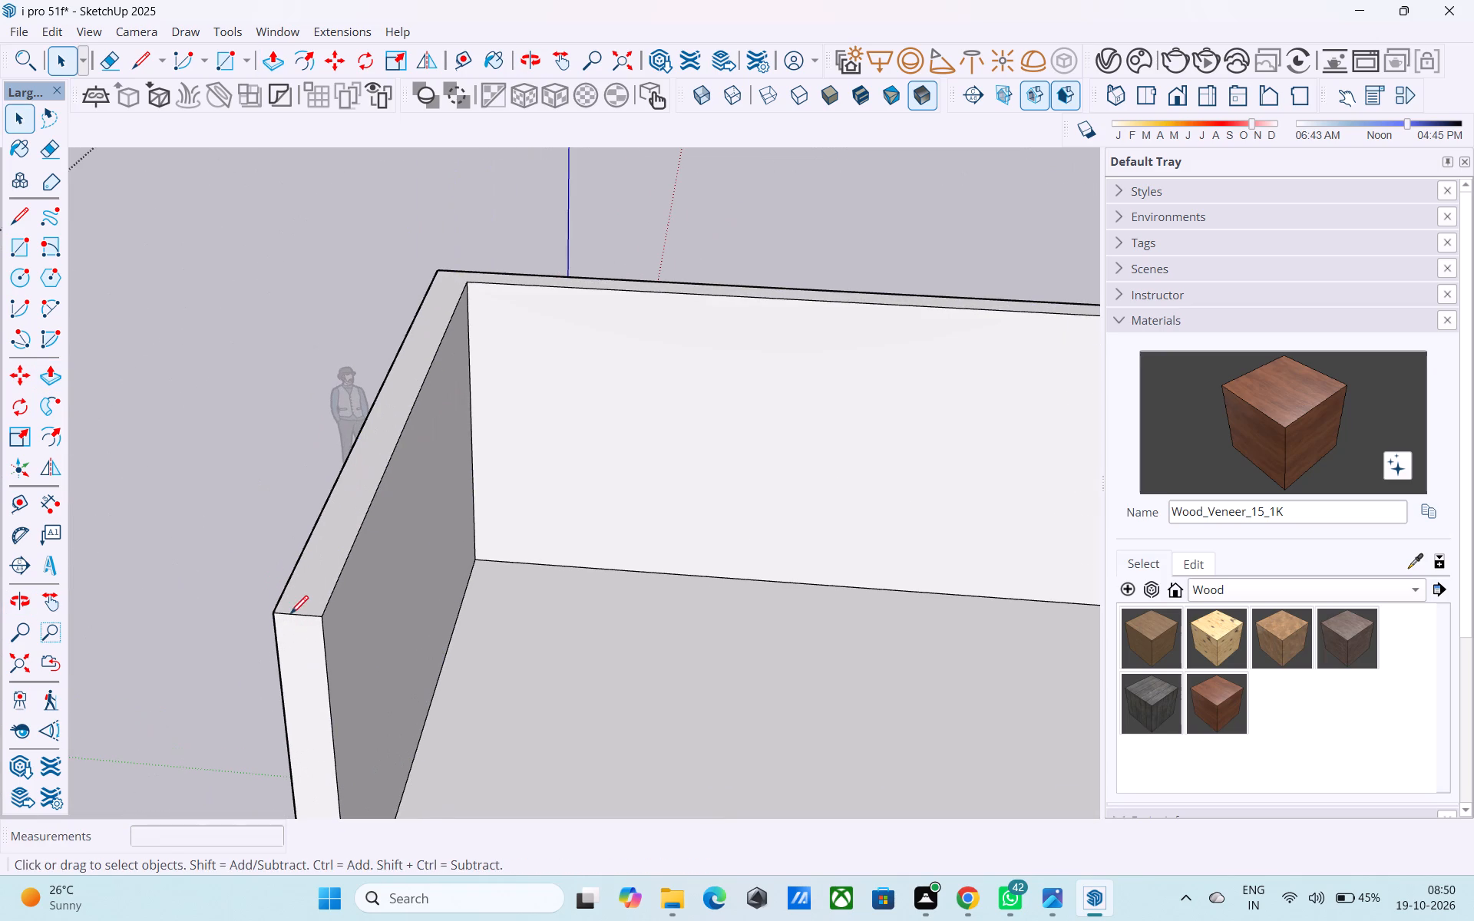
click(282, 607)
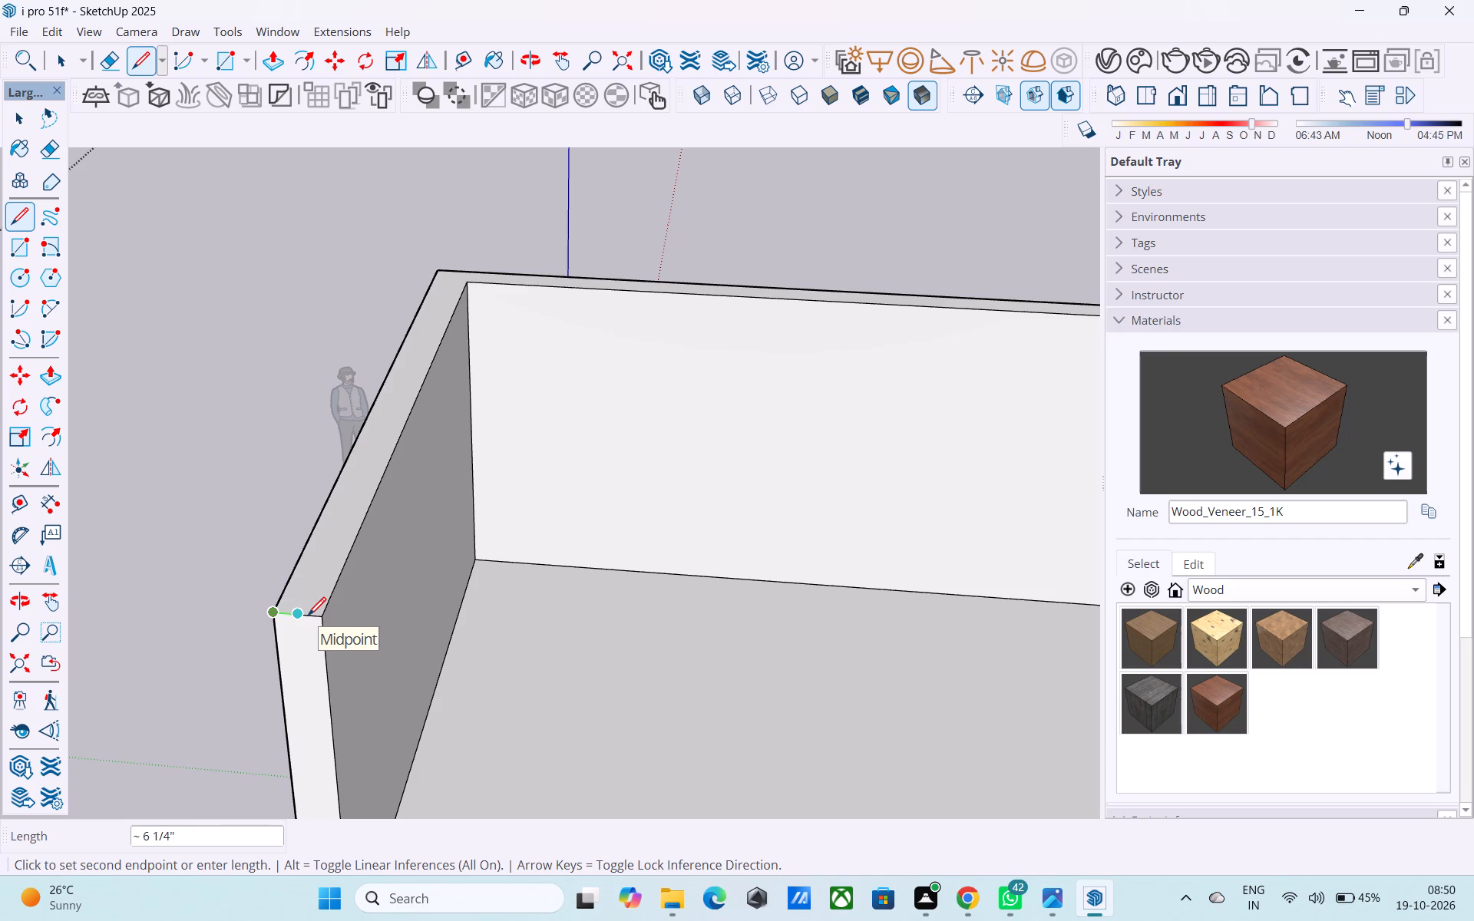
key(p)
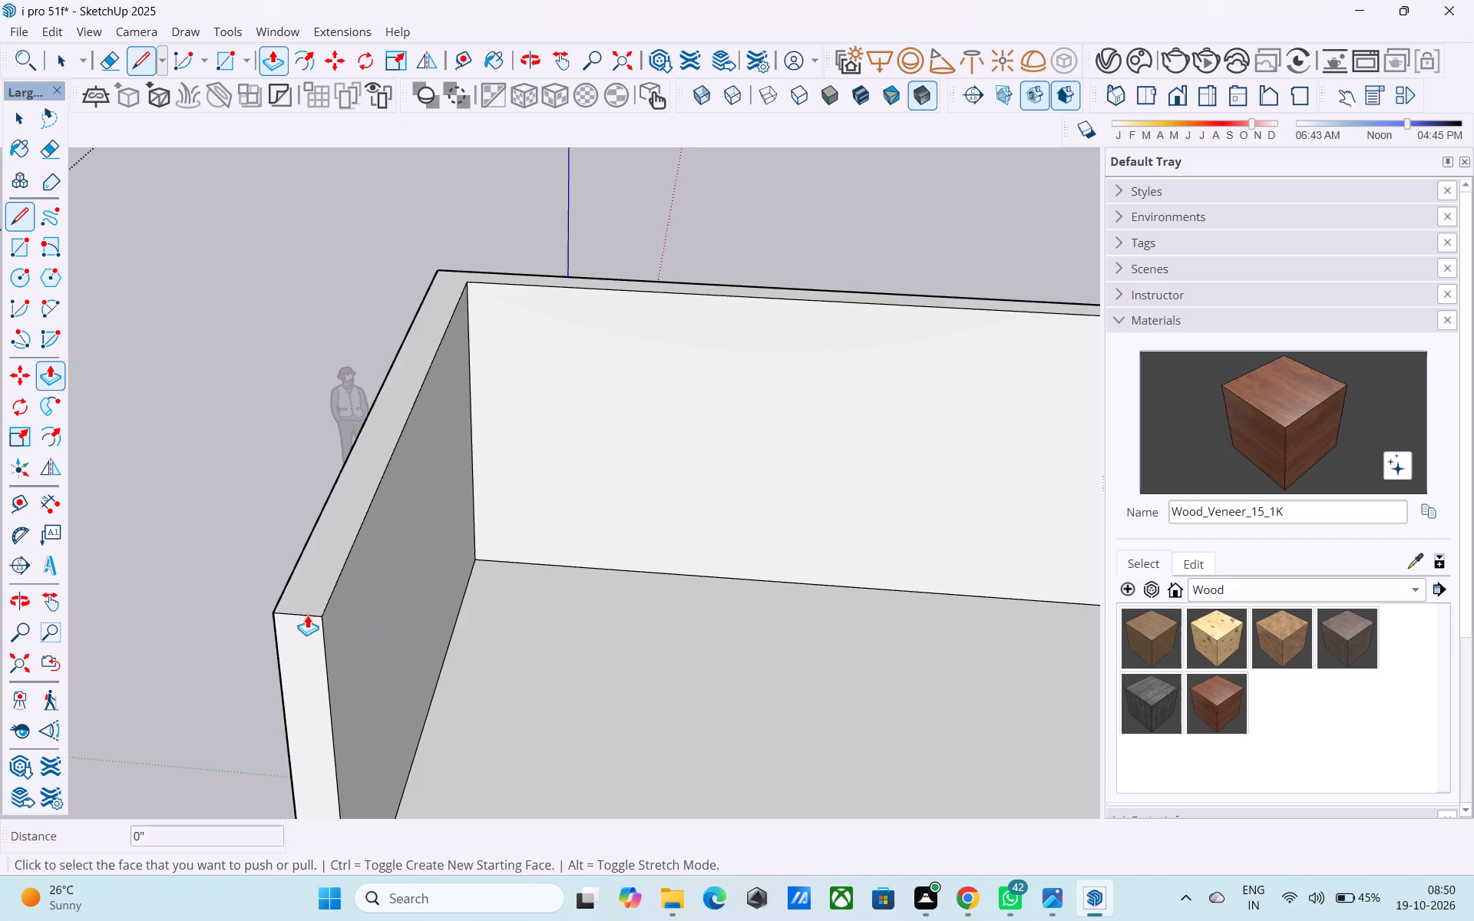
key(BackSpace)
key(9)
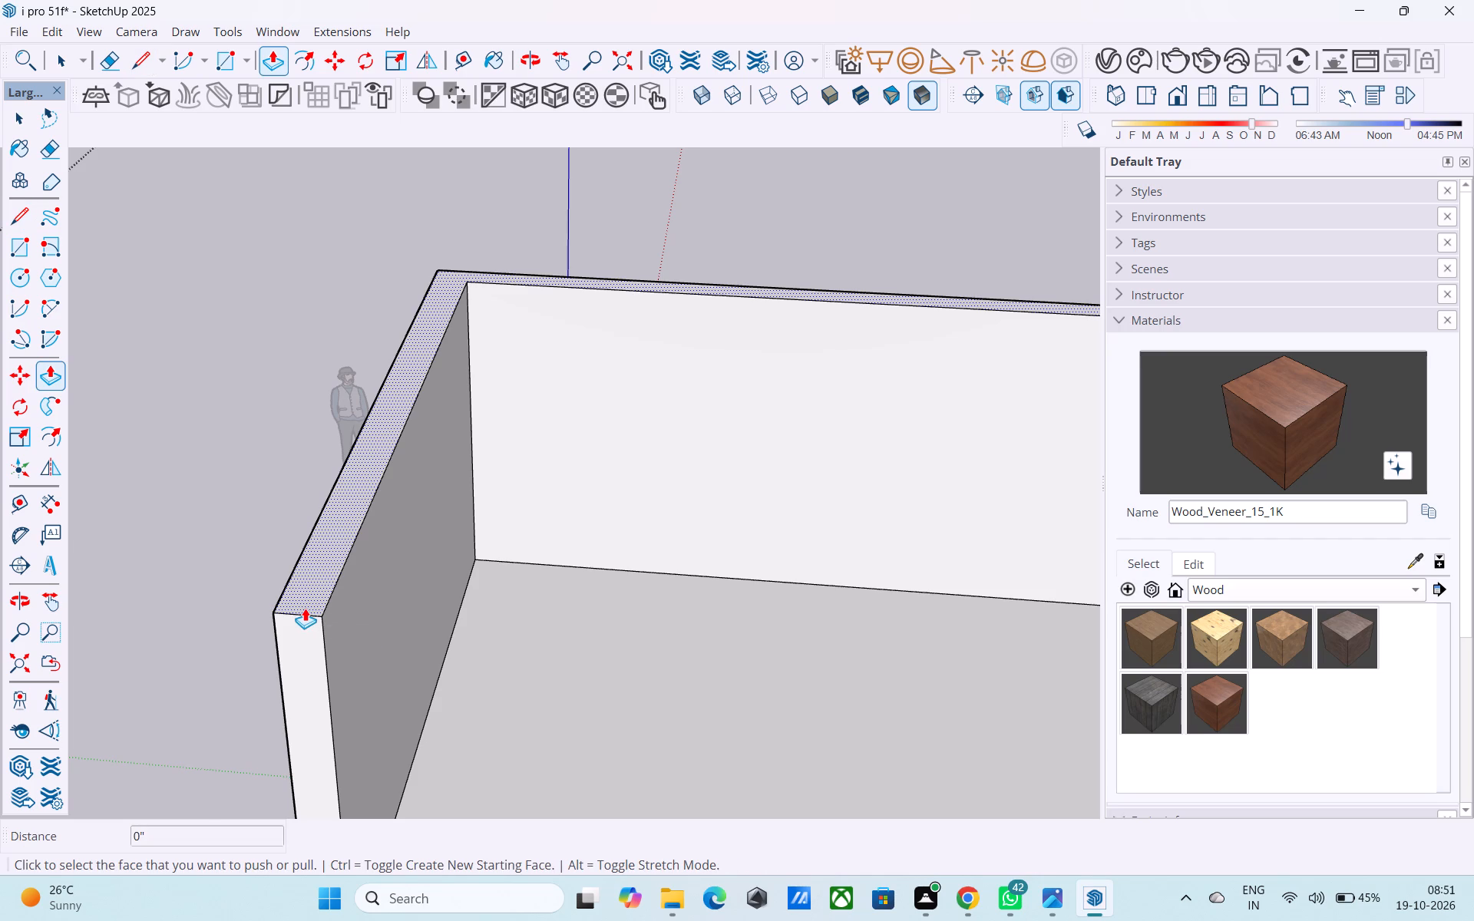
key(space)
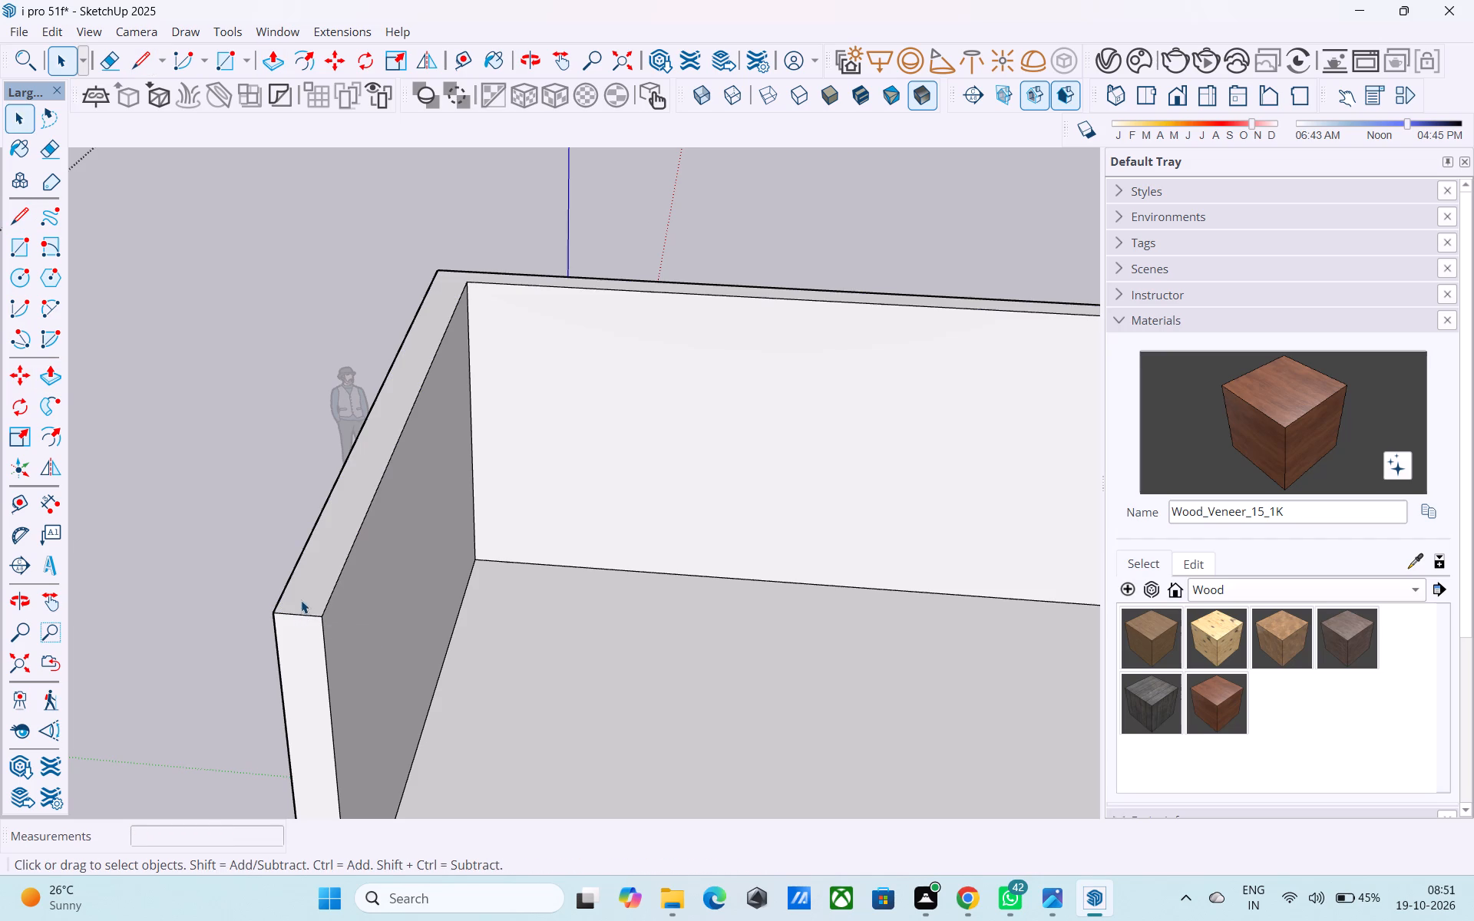
Draw a 9" line across the plain front wall's top, starting from its outer edge near the wall's end.
key(l)
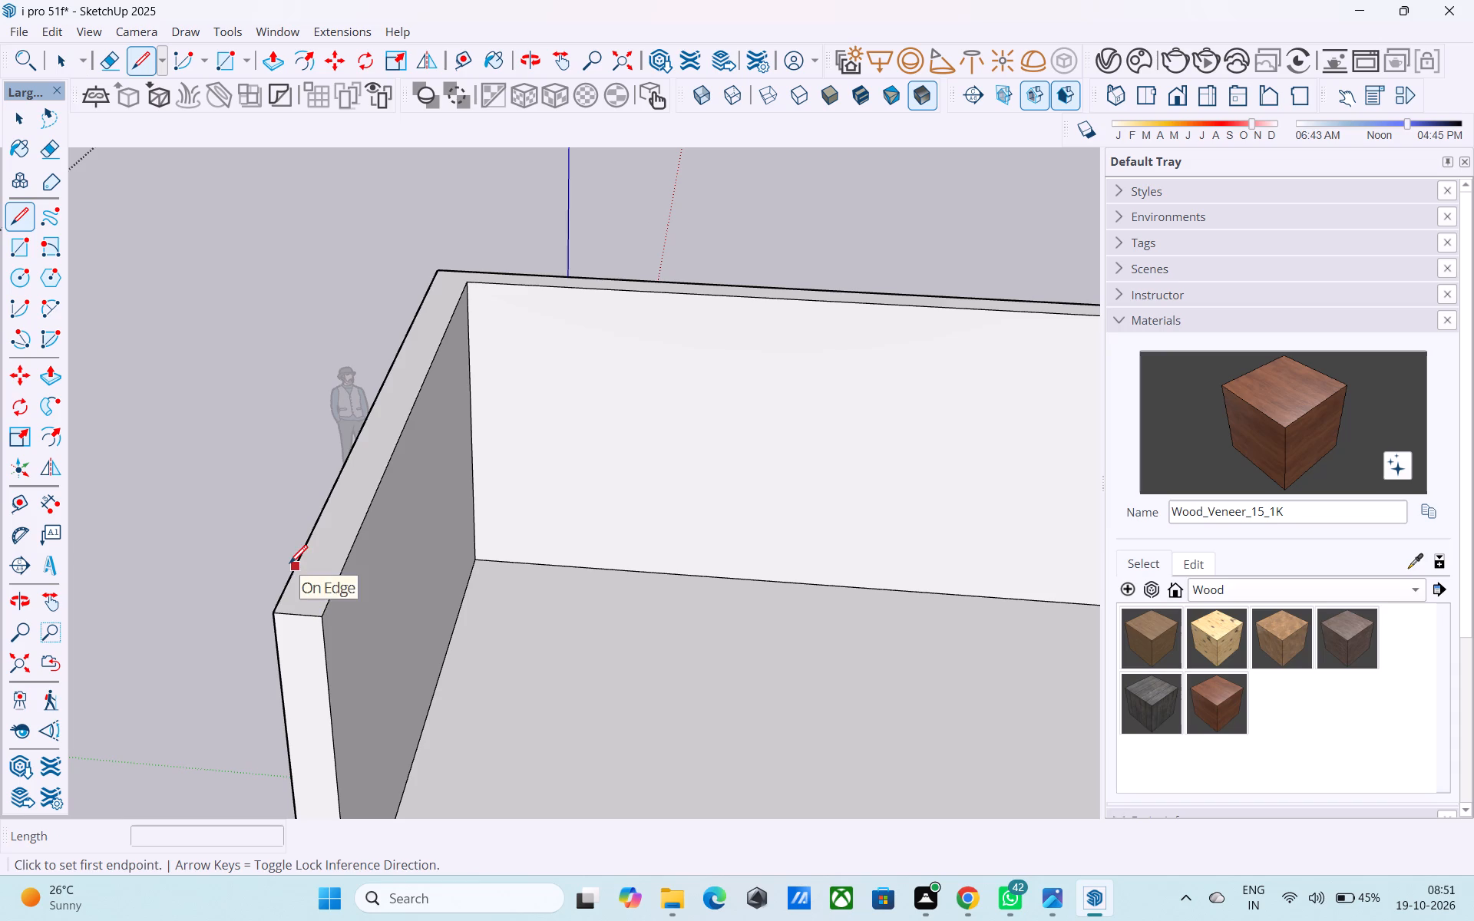
click(289, 565)
text(9")
key(Return)
key(space)
Push the plain front wall's inner face outward to the end of the 9" line.
click(349, 609)
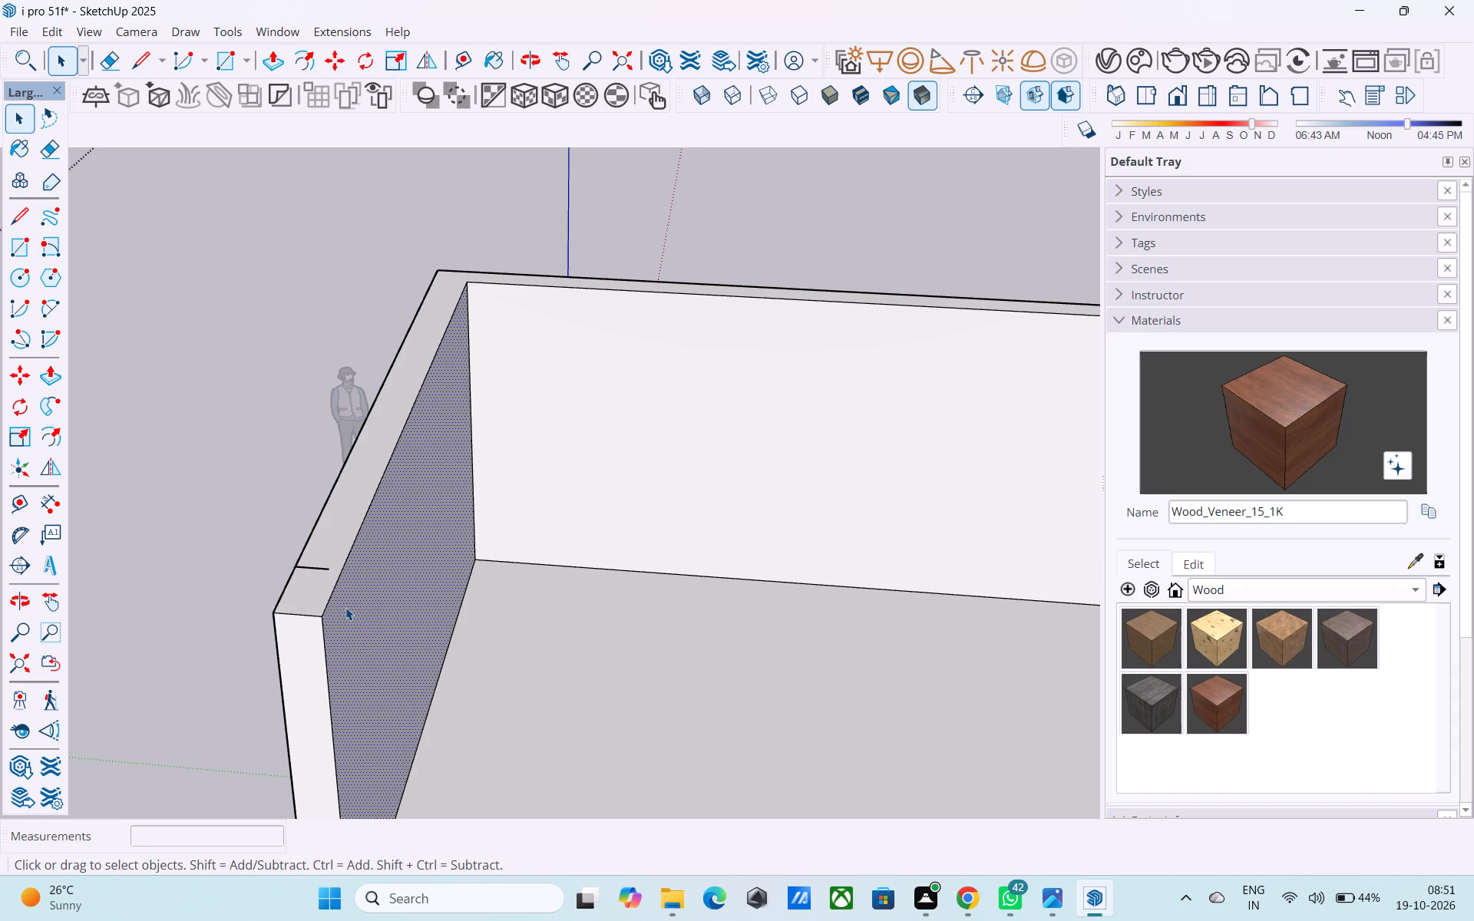
key(p)
click(344, 606)
click(332, 562)
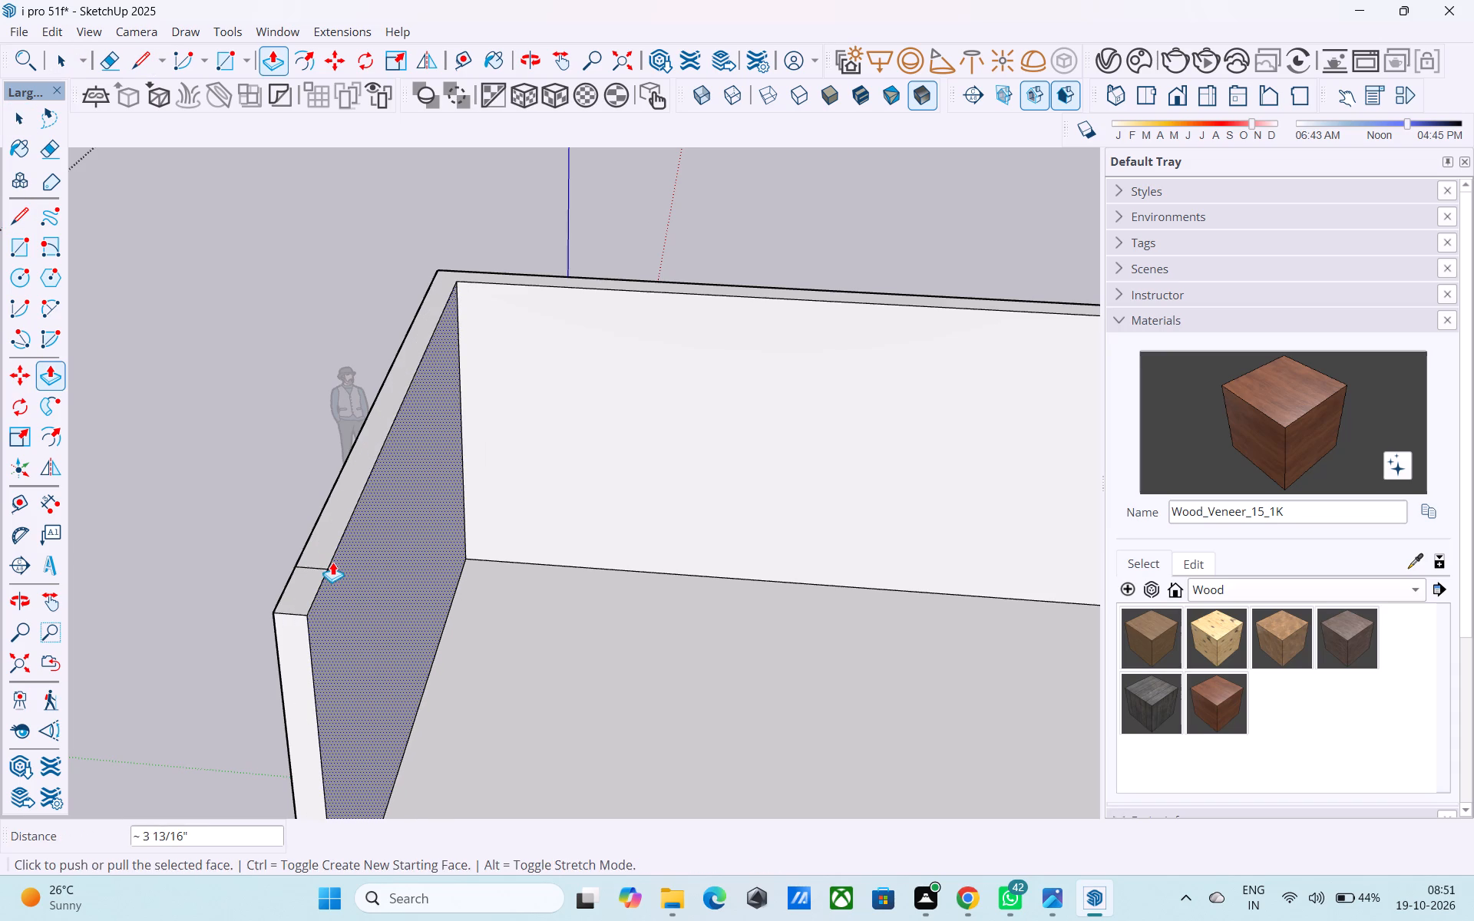
key(space)
Push the wood-clad front wall's inner face outward until it aligns with the plain front wall's inner face.
scroll(616, 470, down, 10)
middle_drag(592, 515, 482, 514)
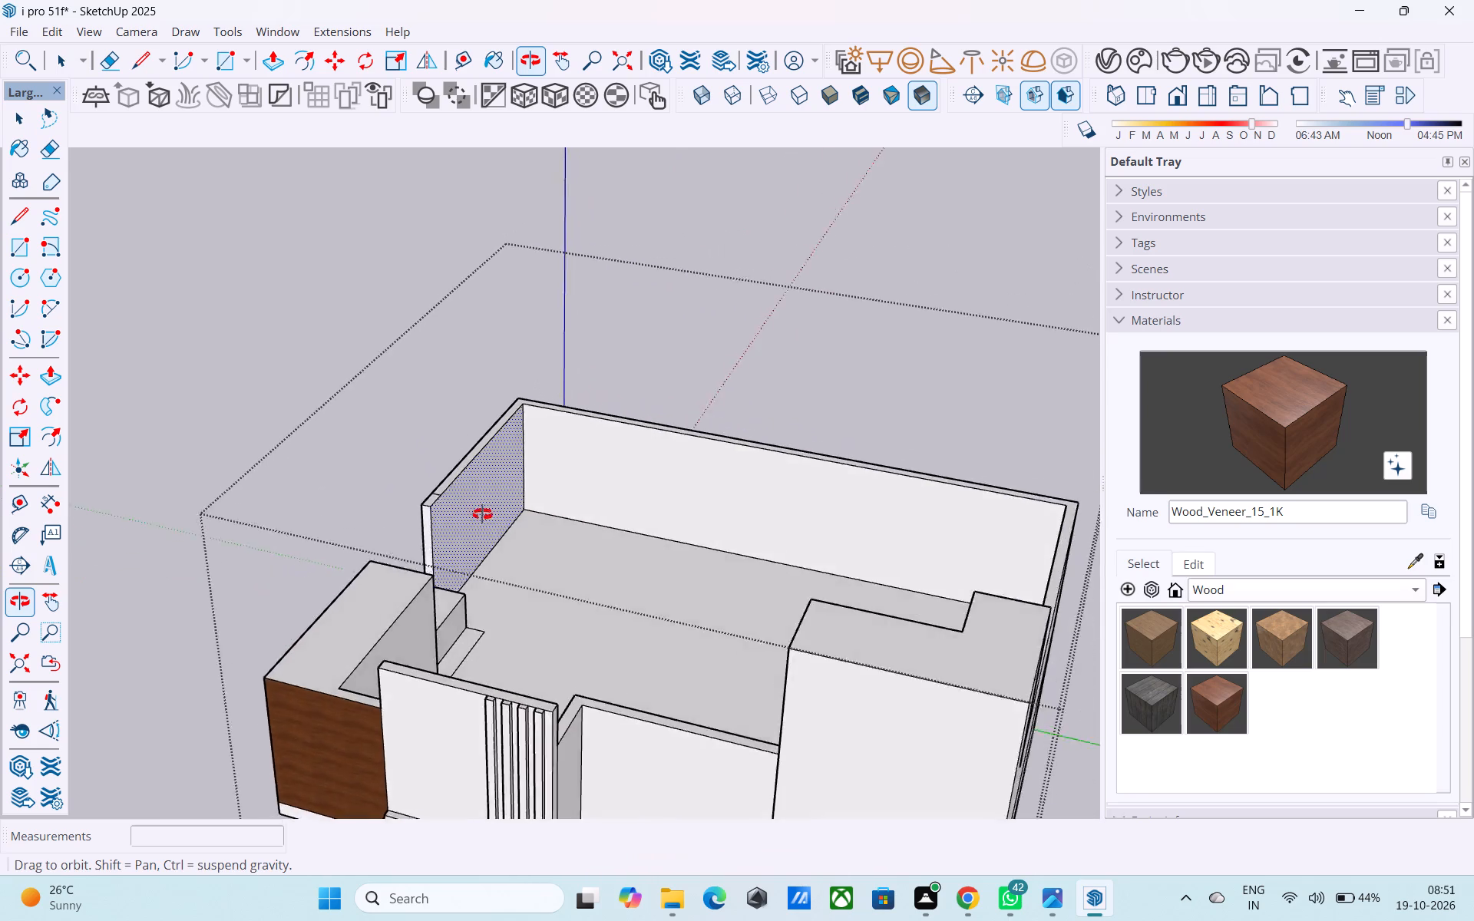
middle_drag(482, 514, 428, 549)
scroll(335, 656, up, 3)
click(334, 662)
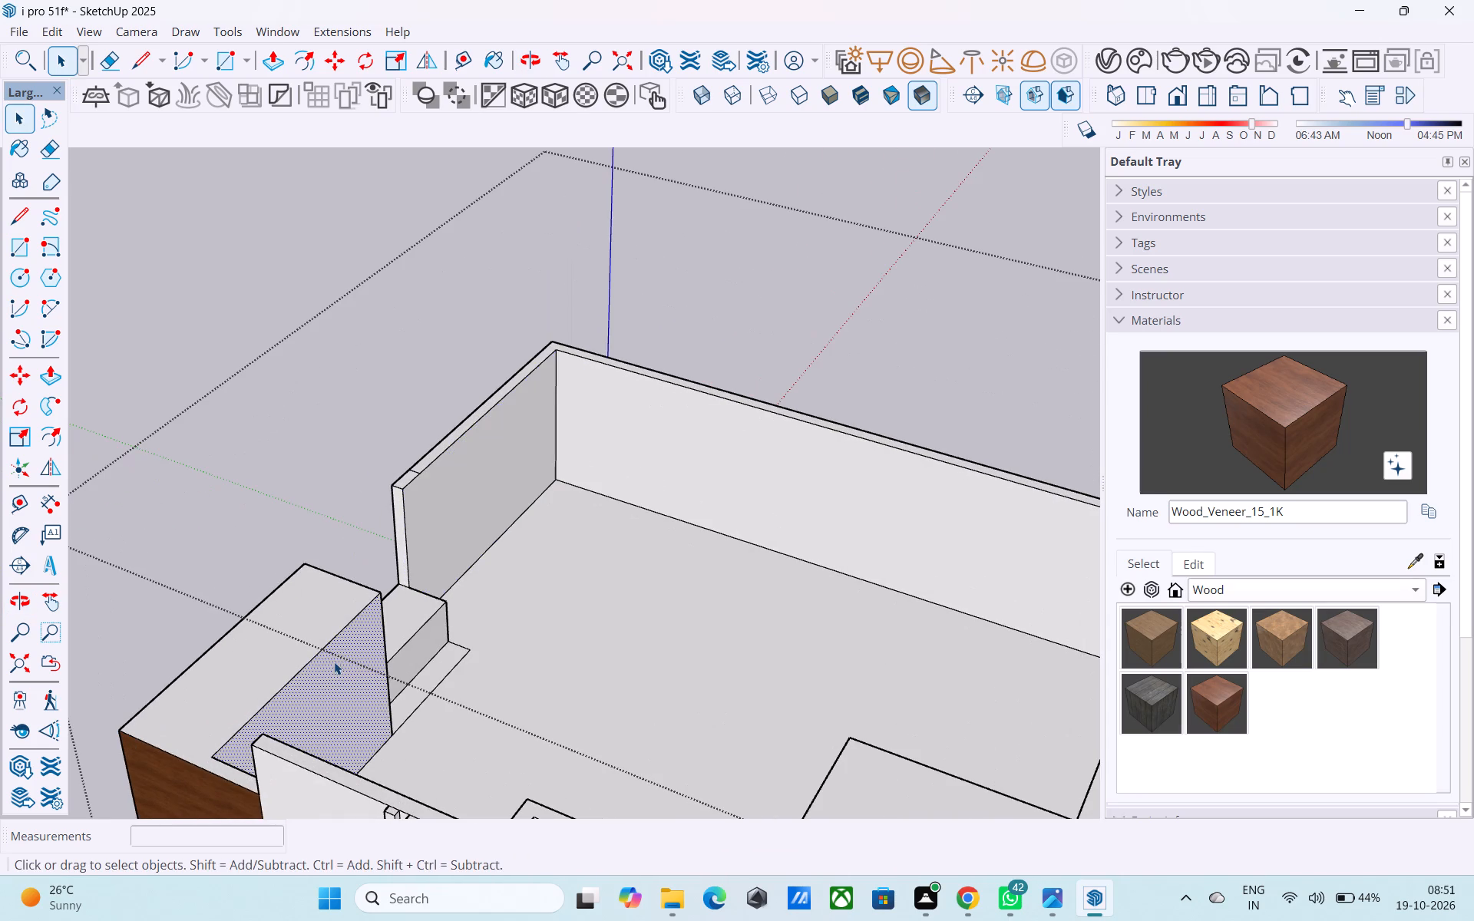
key(p)
click(334, 662)
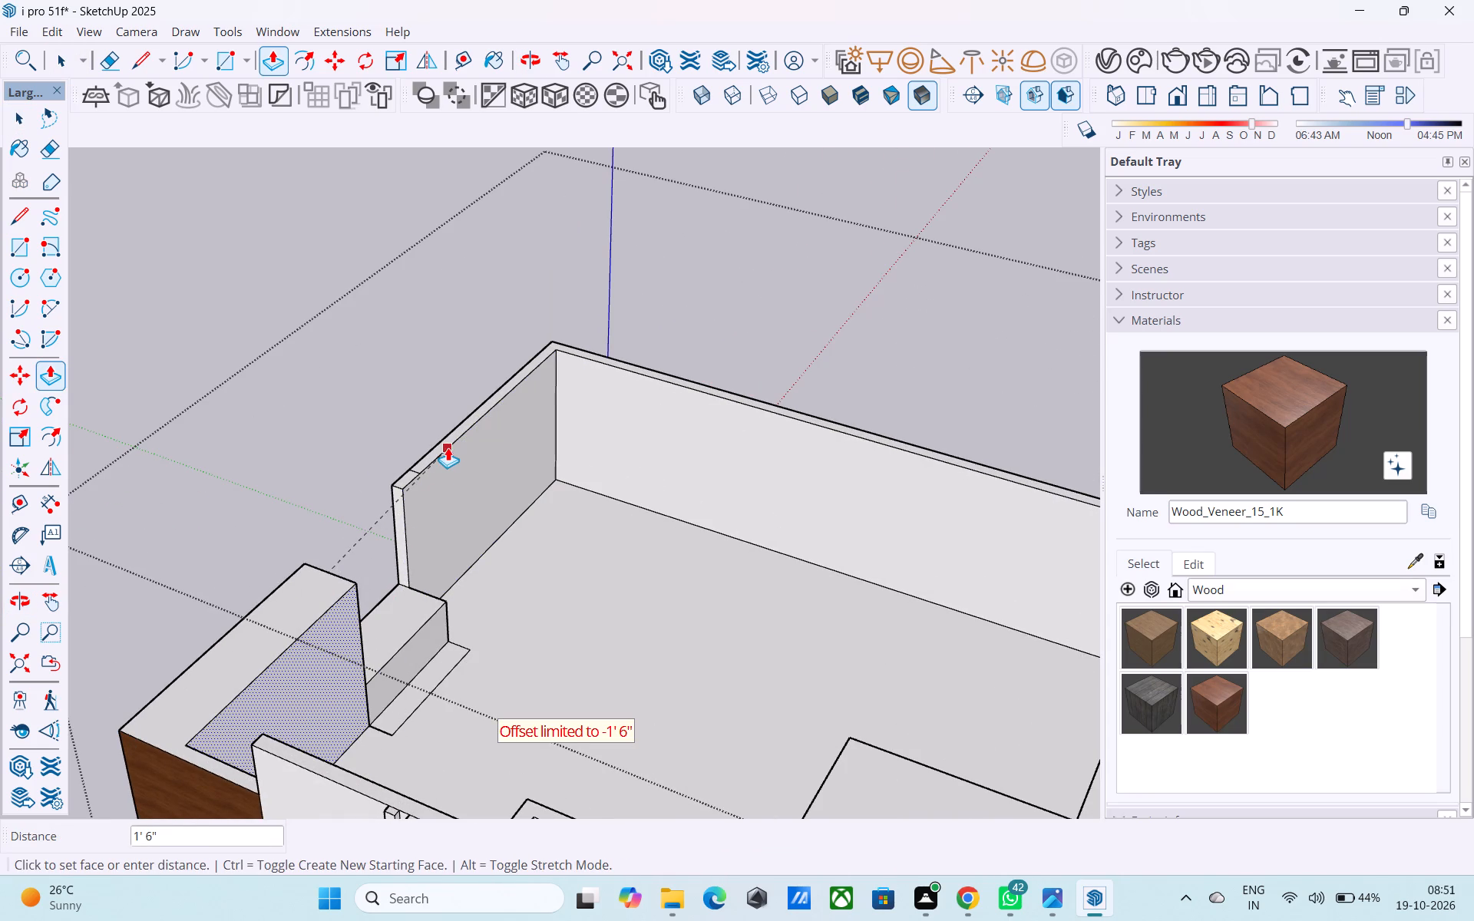
click(448, 445)
scroll(448, 524, up, 1)
middle_drag(448, 524, 521, 530)
click(481, 665)
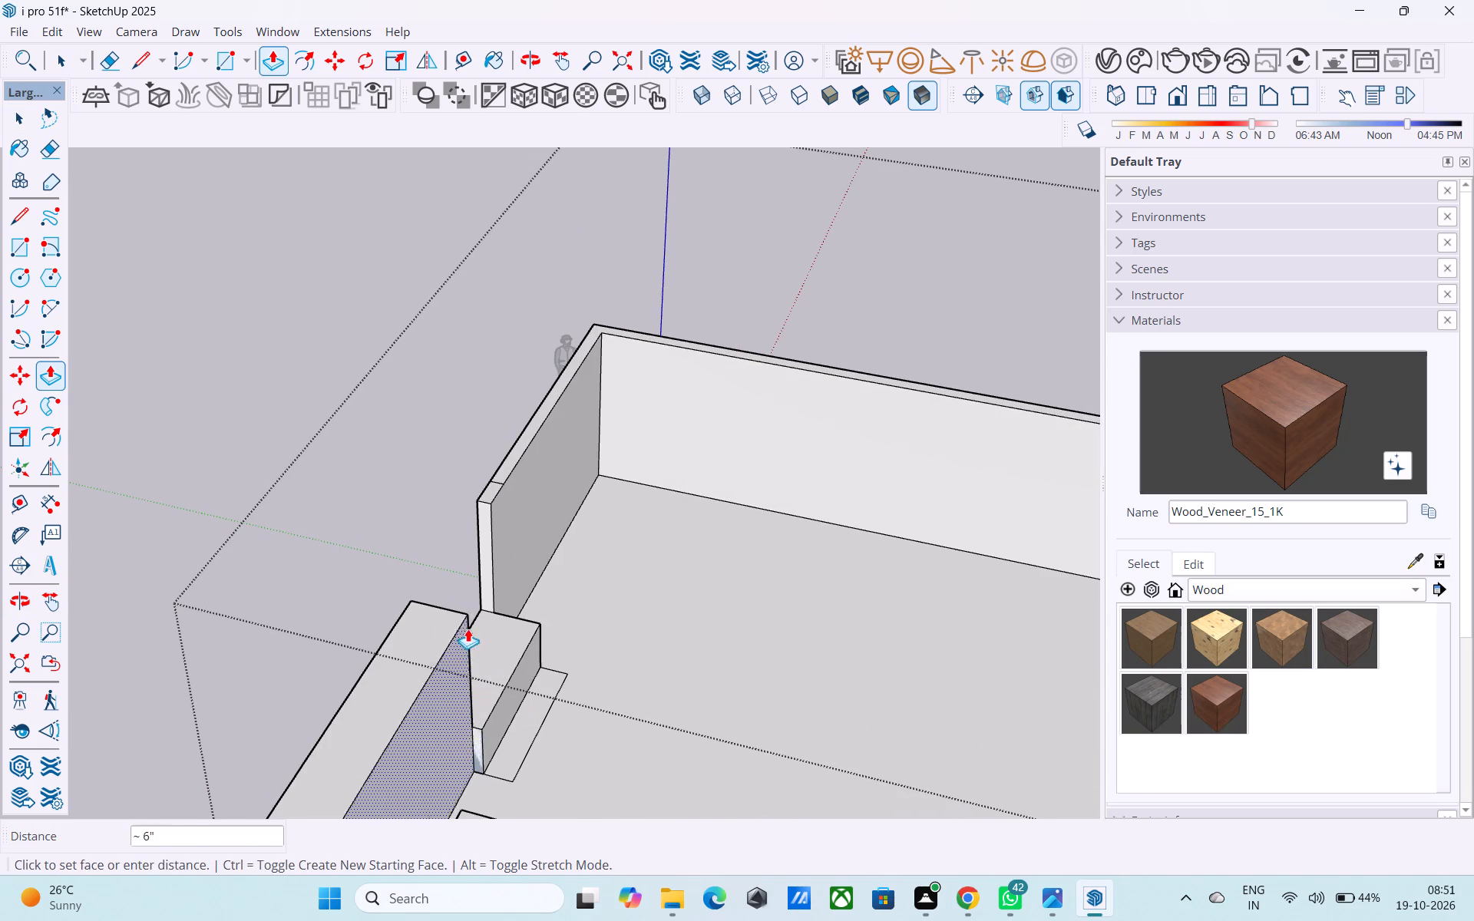
click(523, 485)
scroll(533, 493, down, 5)
scroll(511, 616, up, 10)
key(space)
Repeat the last Push/Pull distance on the low parapet's inner face to thin it like the adjoining walls.
click(530, 632)
key(p)
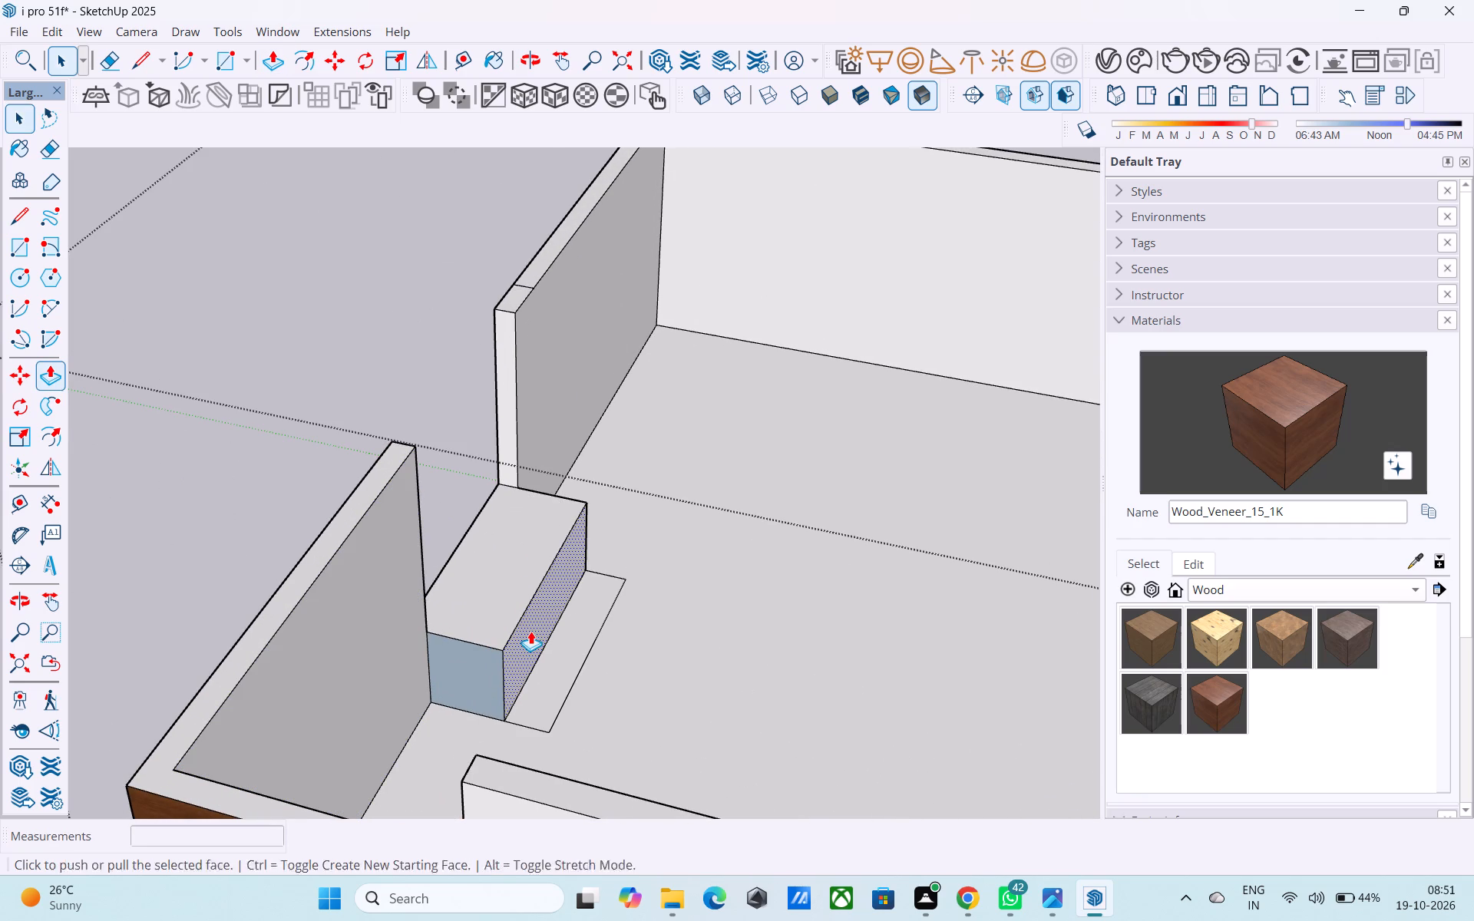
double_click(530, 631)
Erase the leftover outline edges on the floor beside the low parapet.
key(e)
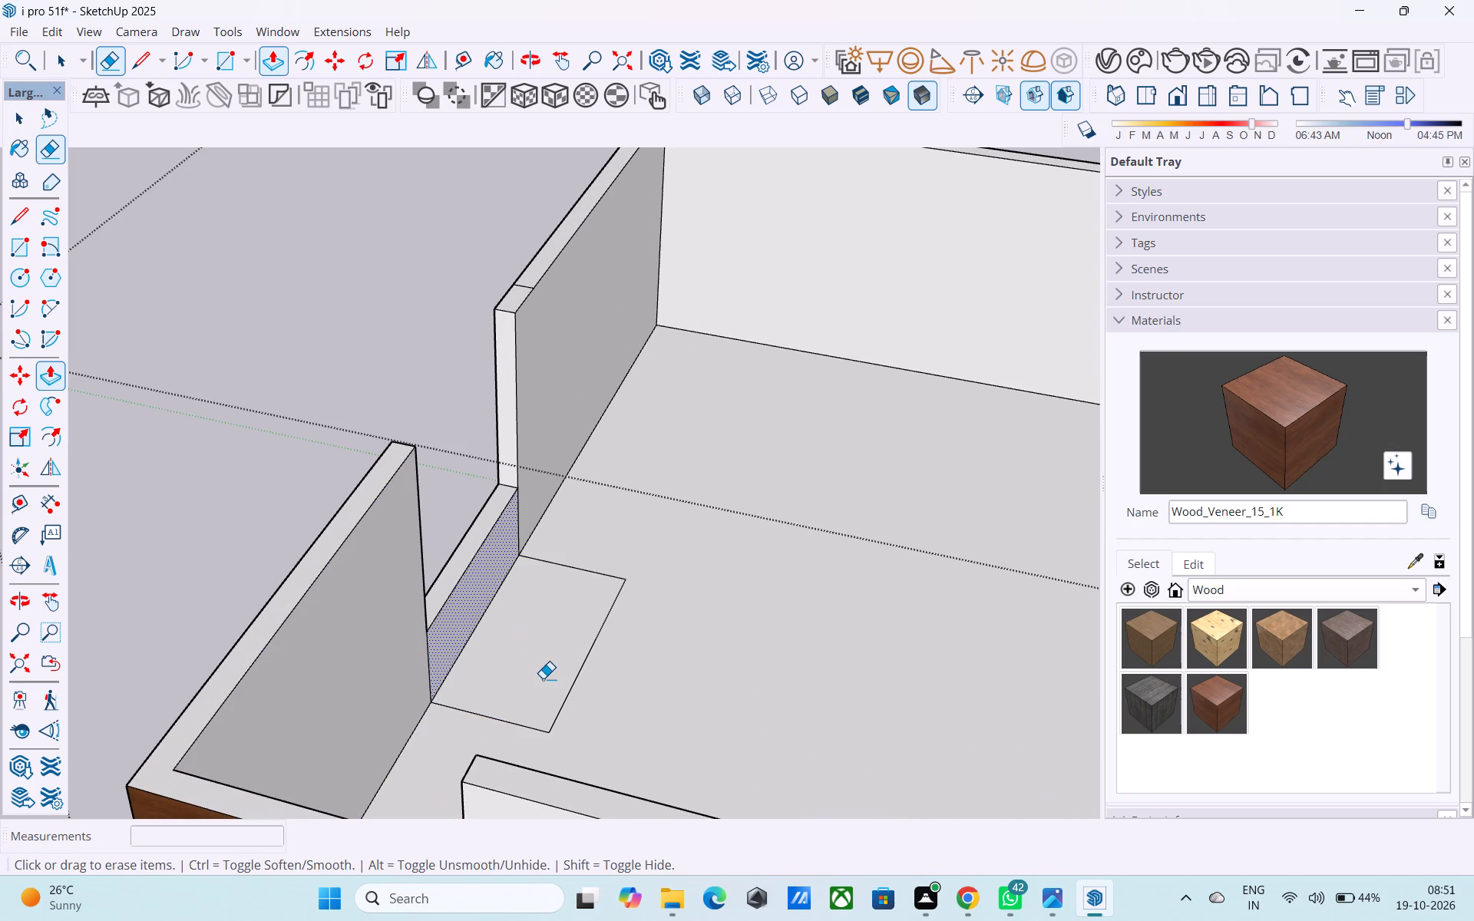
drag(565, 636, 640, 536)
drag(655, 685, 570, 667)
drag(518, 716, 495, 725)
Inspect the thinned upper-floor walls and the whole building from the surrounding sides.
scroll(511, 675, down, 7)
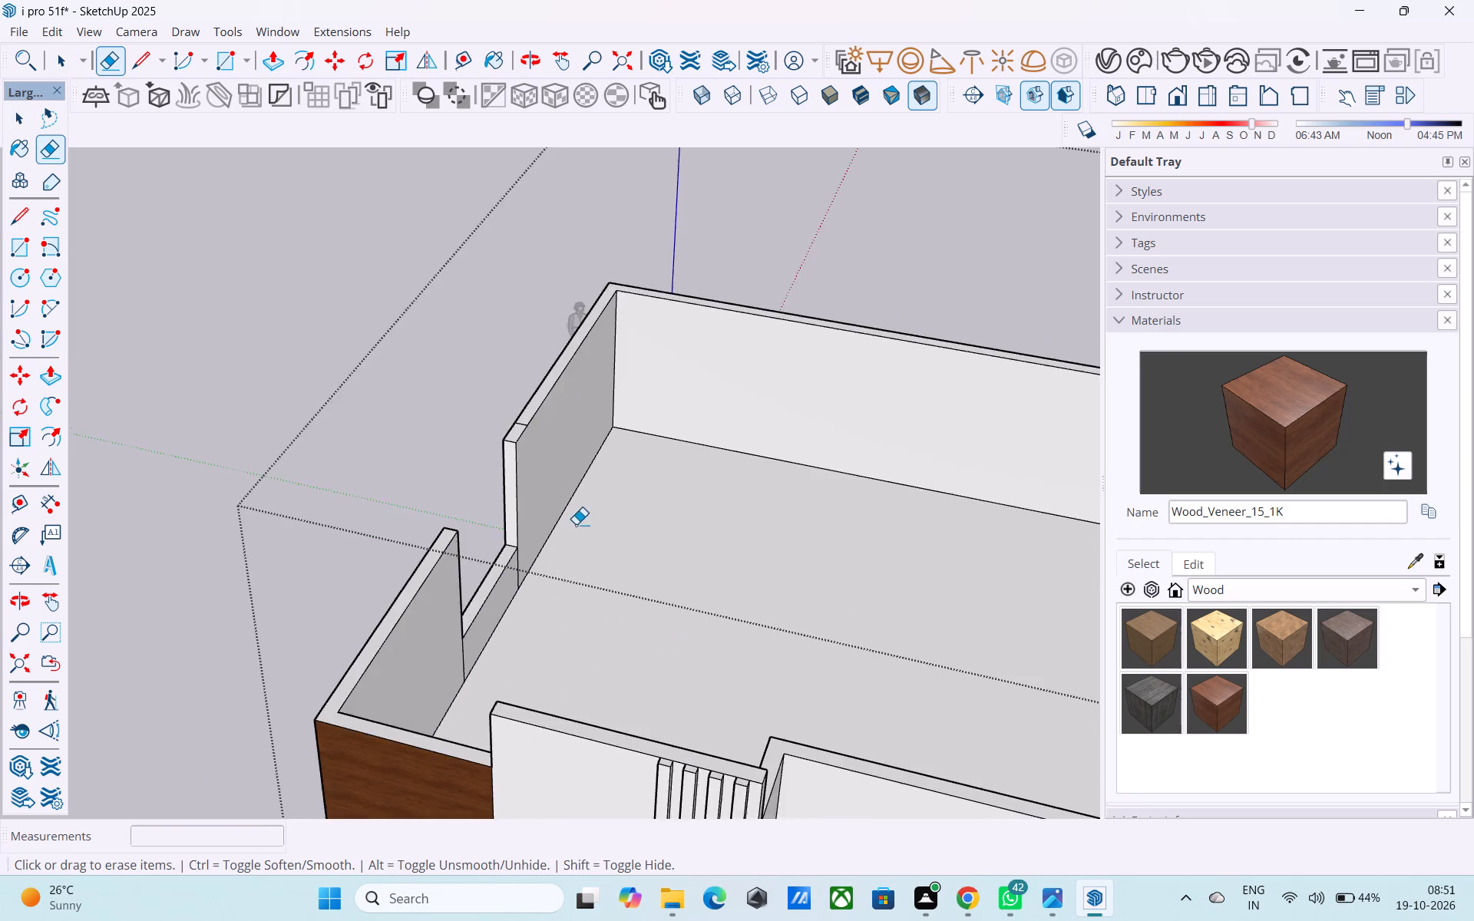
scroll(576, 524, down, 5)
middle_drag(602, 655, 147, 767)
middle_drag(335, 590, 705, 514)
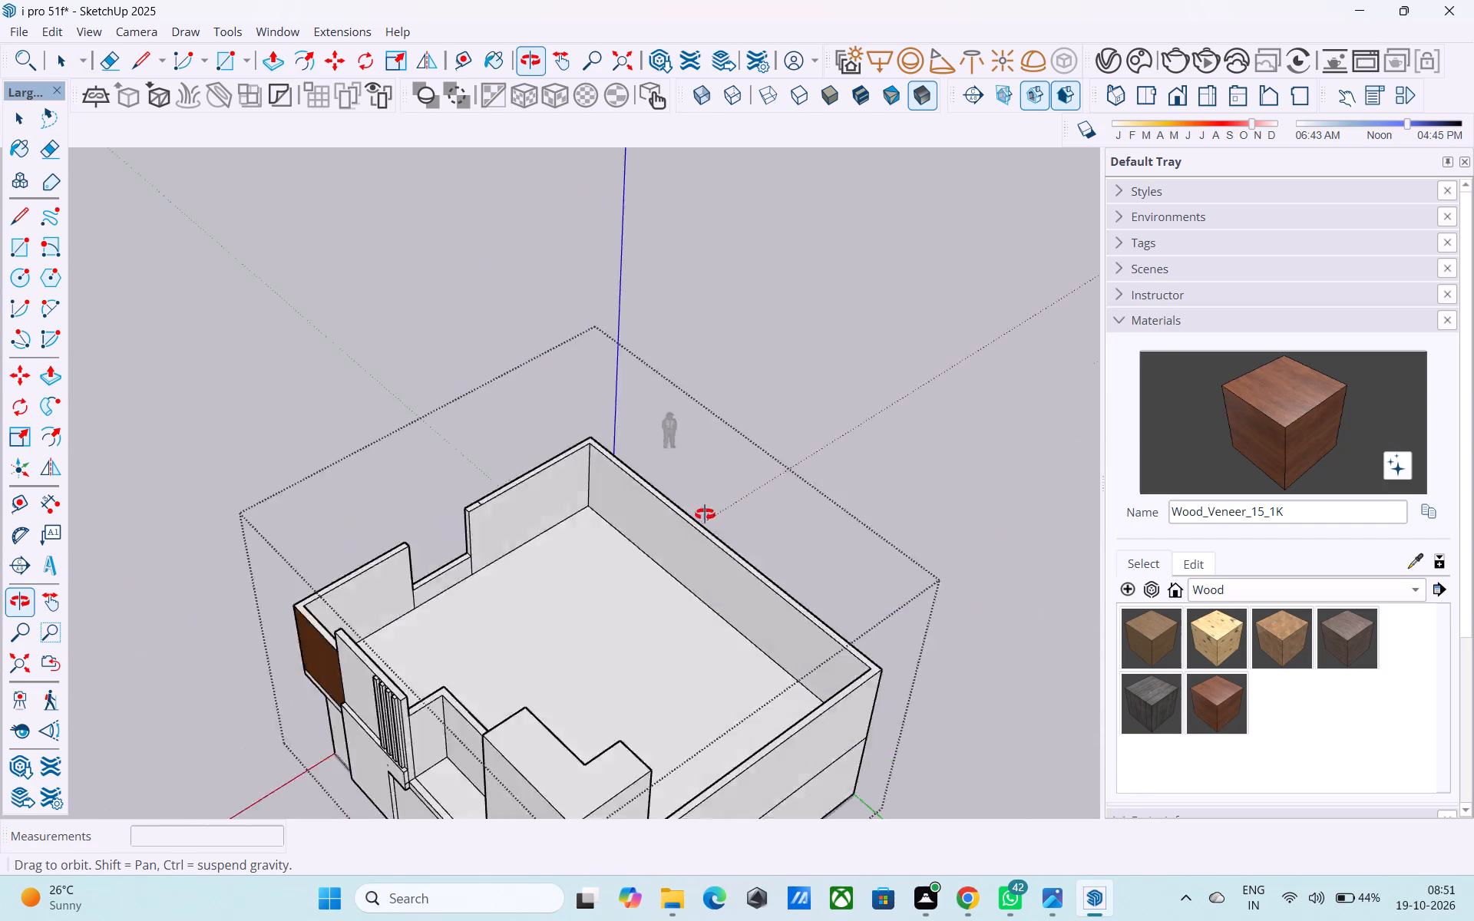
middle_drag(705, 514, 864, 492)
middle_drag(809, 530, 1024, 474)
scroll(876, 465, up, 2)
middle_drag(870, 465, 729, 540)
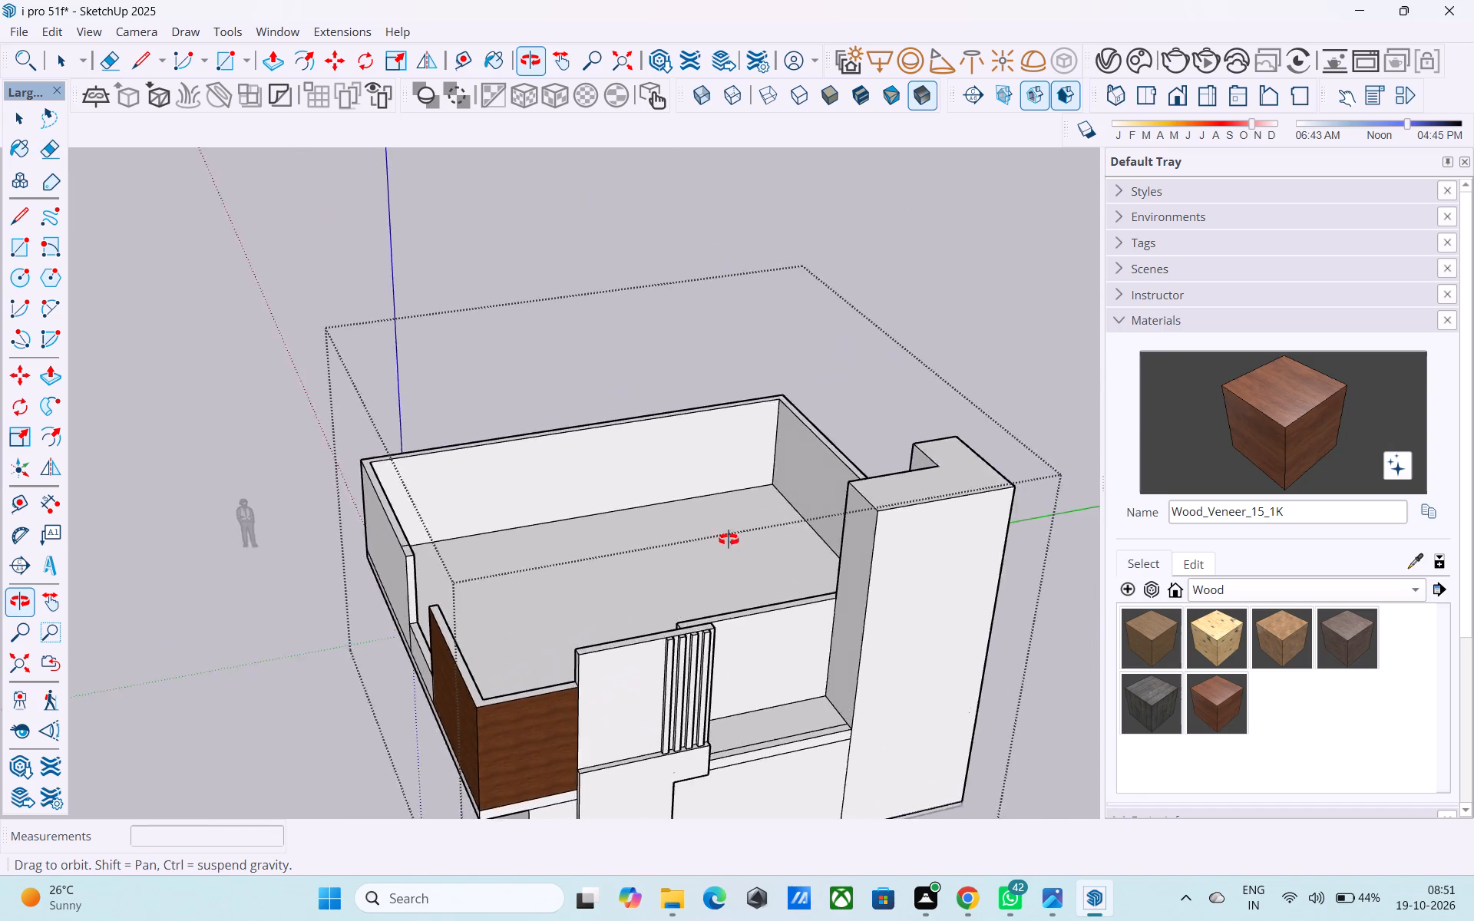
middle_drag(729, 540, 975, 537)
scroll(836, 567, down, 1)
middle_drag(650, 667, 613, 700)
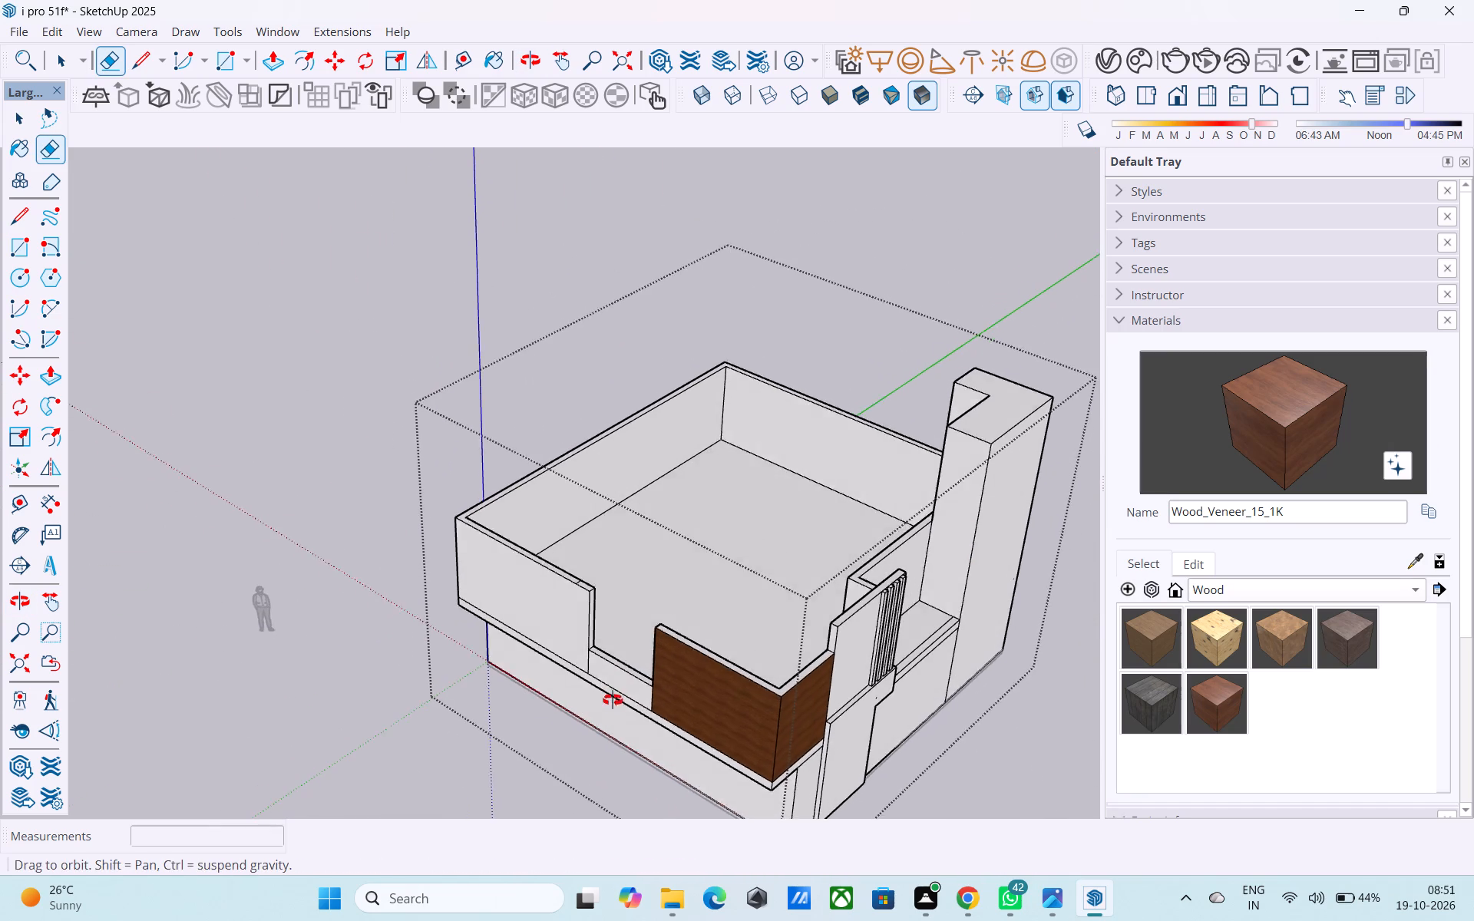
middle_drag(613, 700, 613, 704)
scroll(586, 744, down, 3)
Erase the vertical seam between the plain front wall and the low parapet on their outer face.
middle_drag(586, 746, 640, 453)
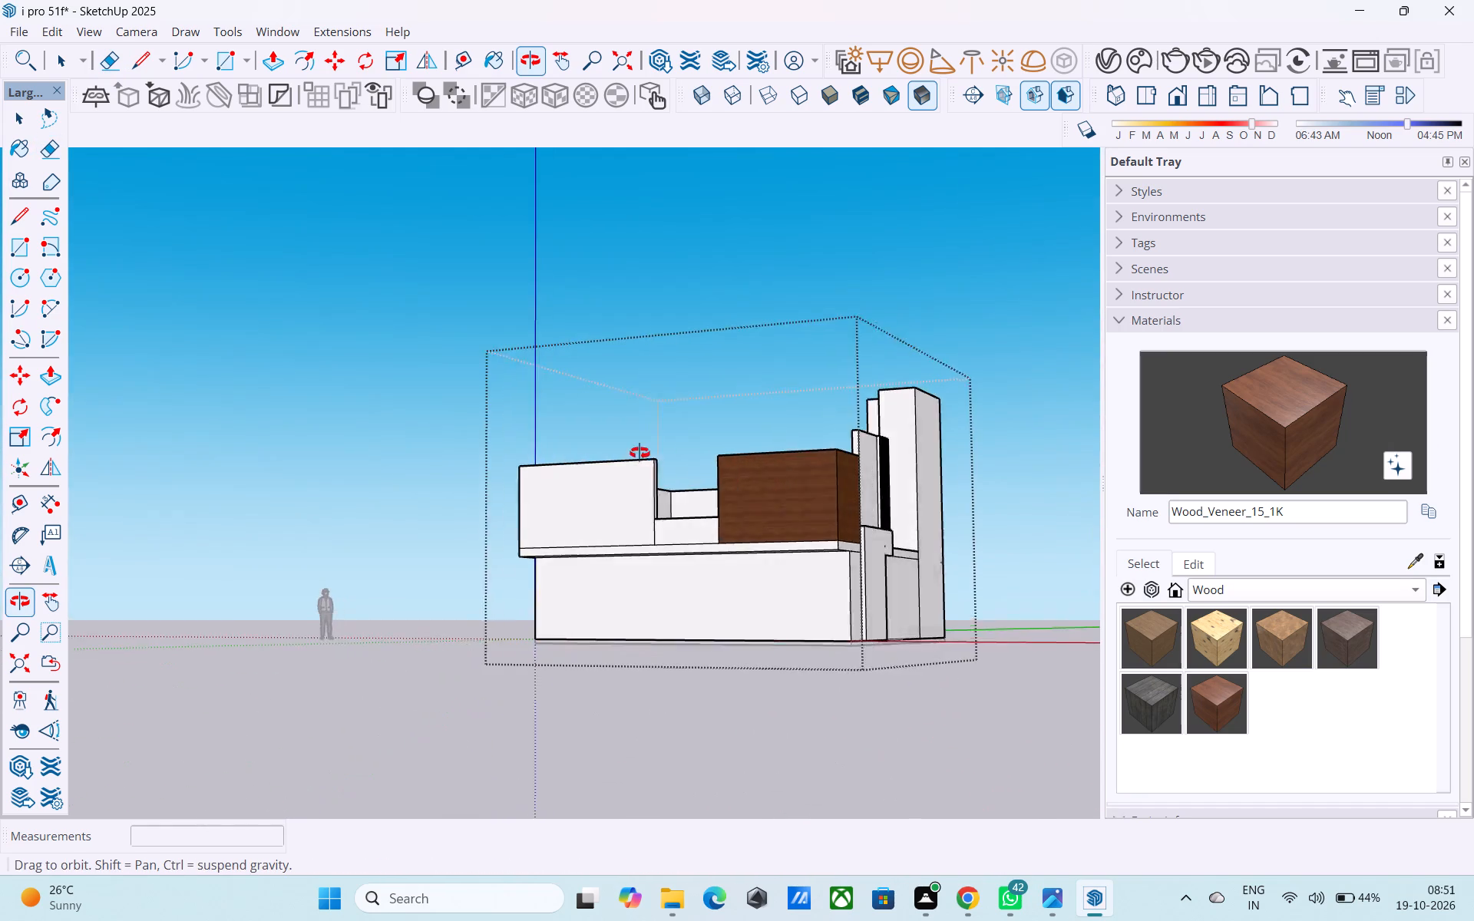
middle_drag(640, 453, 620, 455)
middle_drag(676, 495, 666, 540)
scroll(618, 573, up, 18)
key(e)
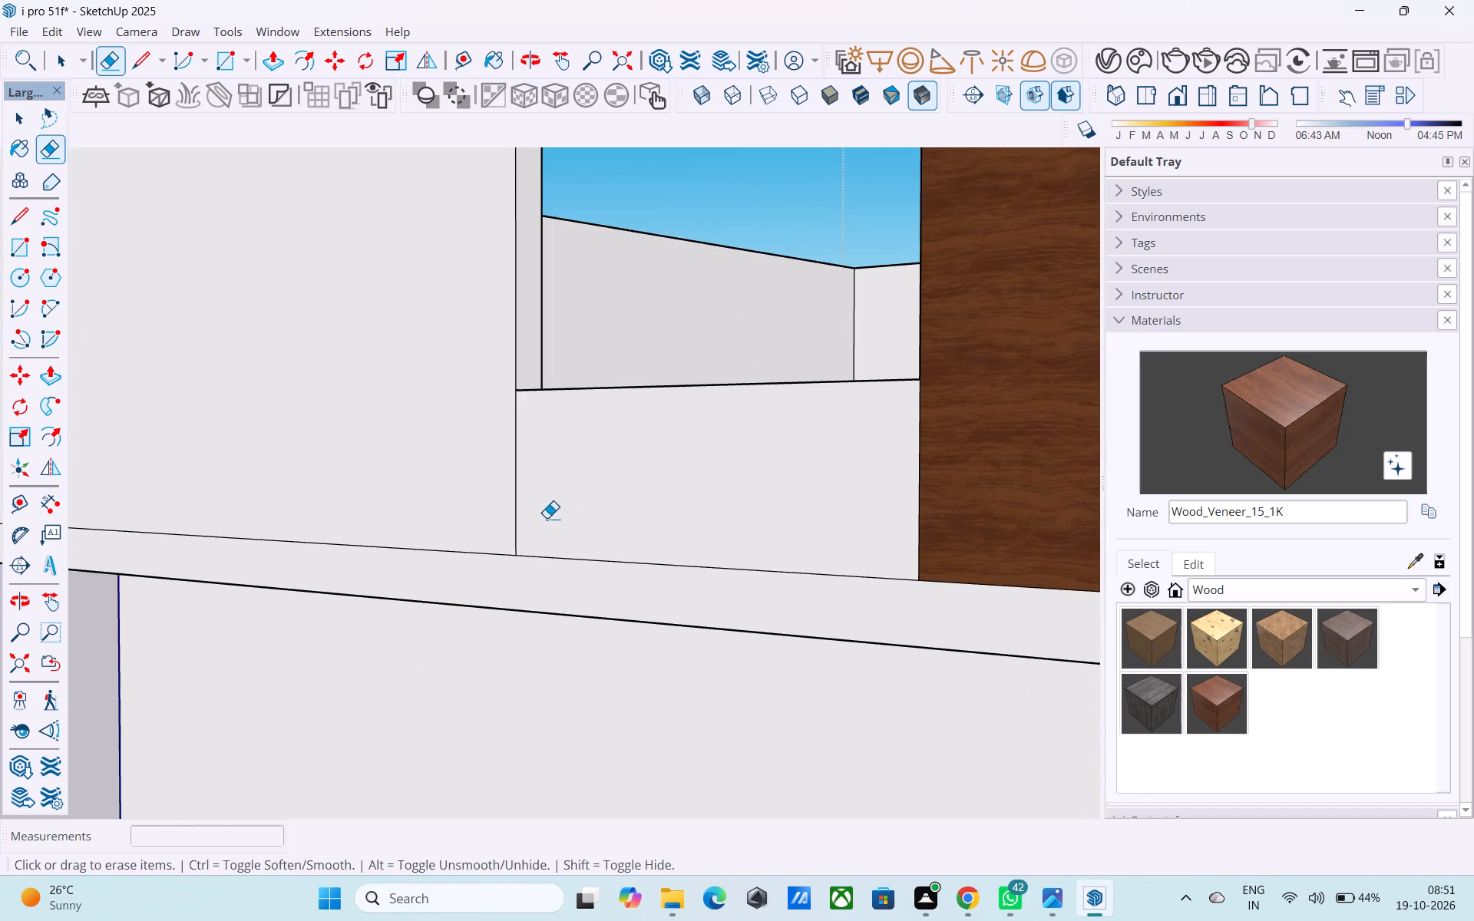
drag(543, 517, 514, 510)
key(space)
Examine the overhanging upper floor and the wood-clad corner from outside.
scroll(529, 510, down, 9)
middle_drag(565, 729, 472, 584)
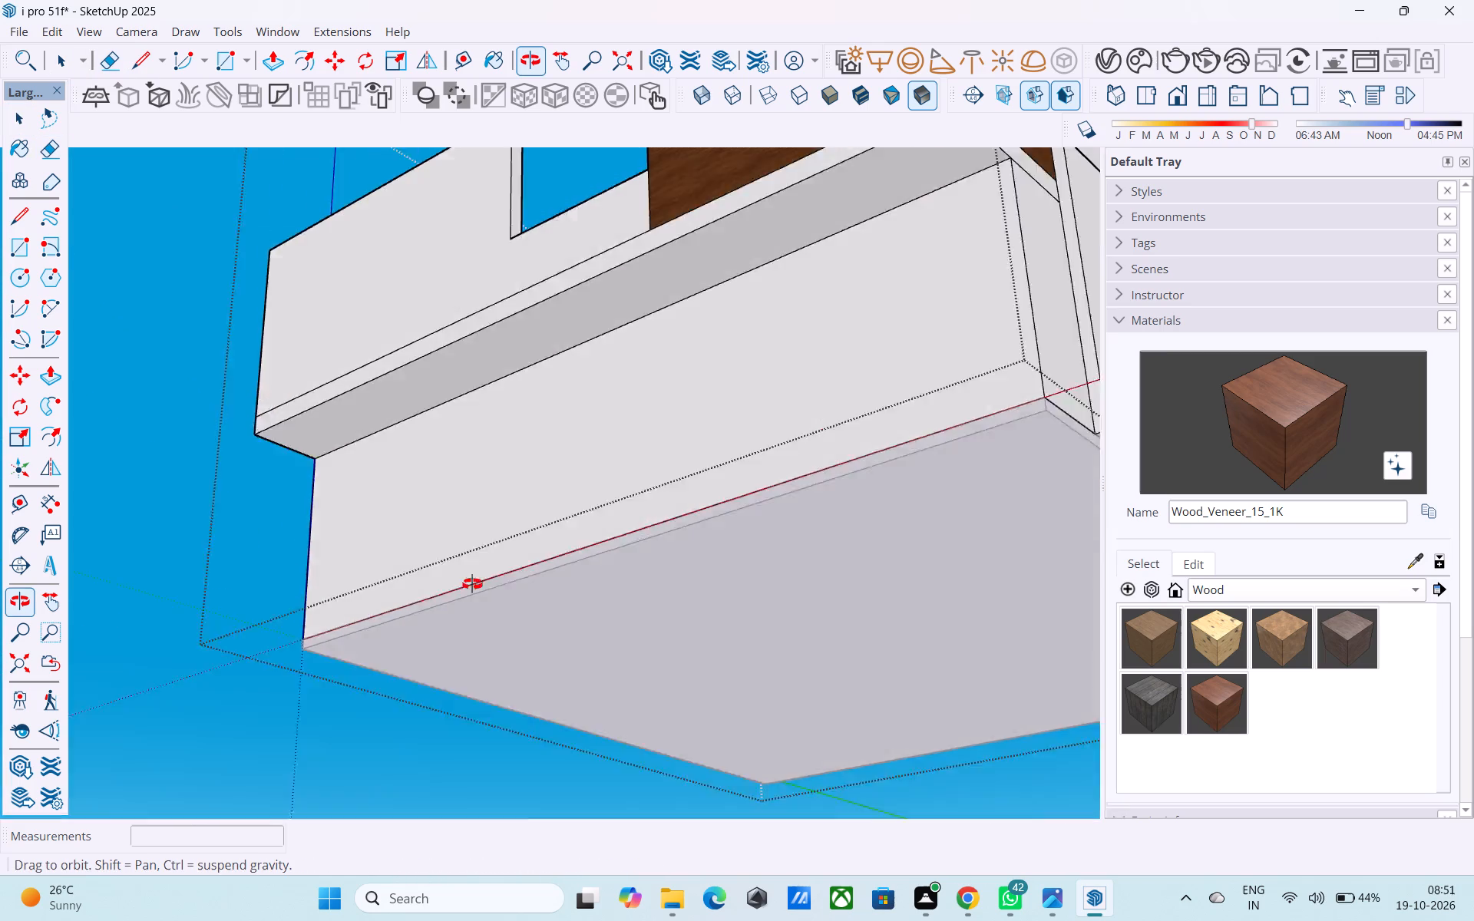
middle_drag(472, 584, 395, 677)
scroll(419, 656, down, 3)
middle_drag(419, 656, 435, 655)
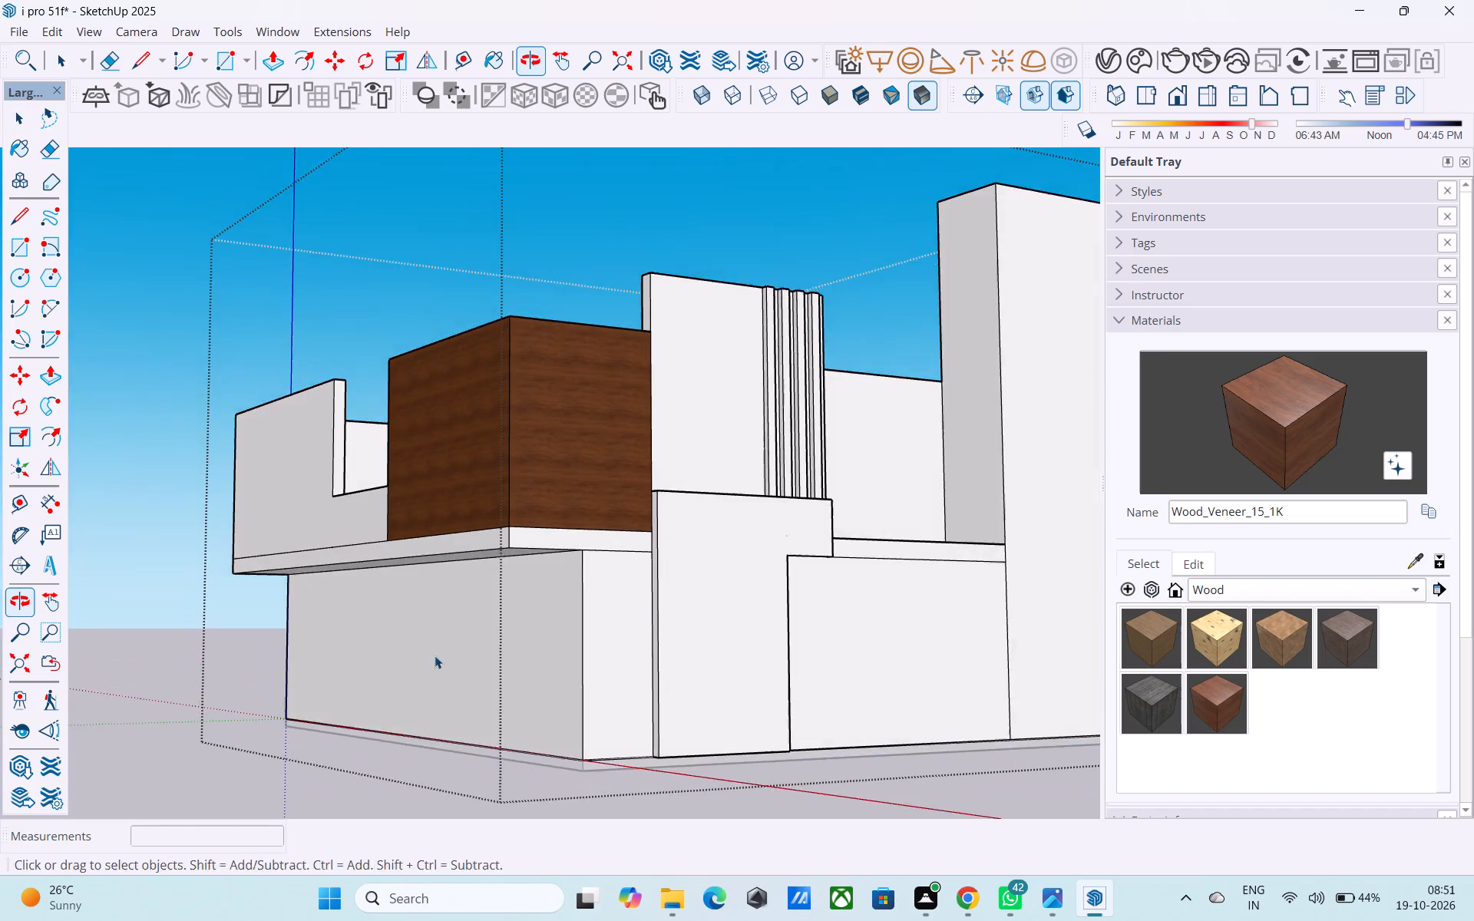
middle_drag(573, 540, 746, 622)
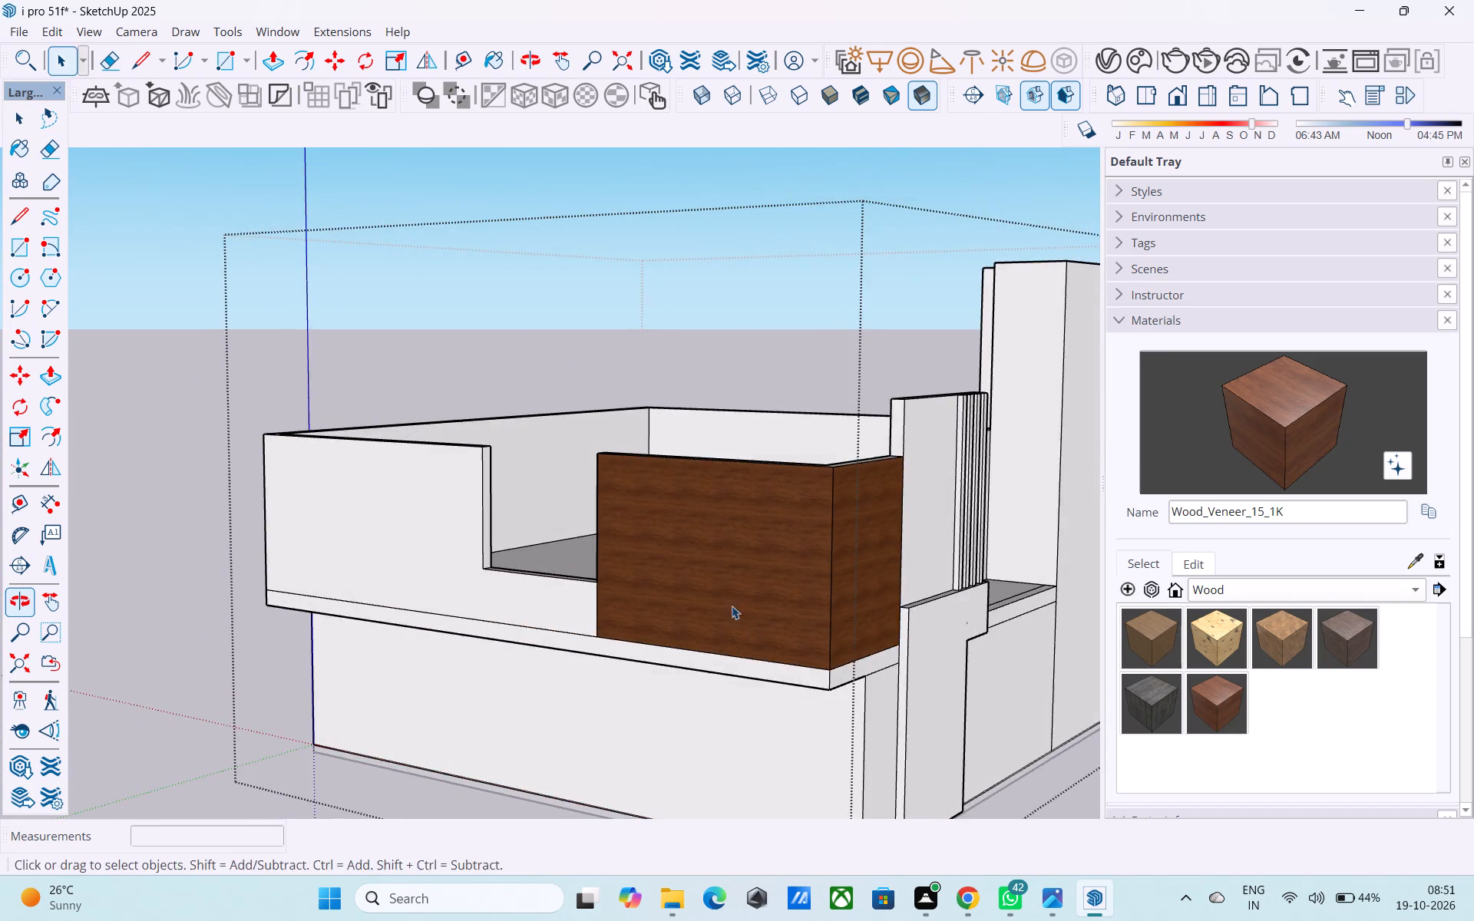
shift+middle_drag(712, 591, 653, 672)
scroll(722, 610, up, 3)
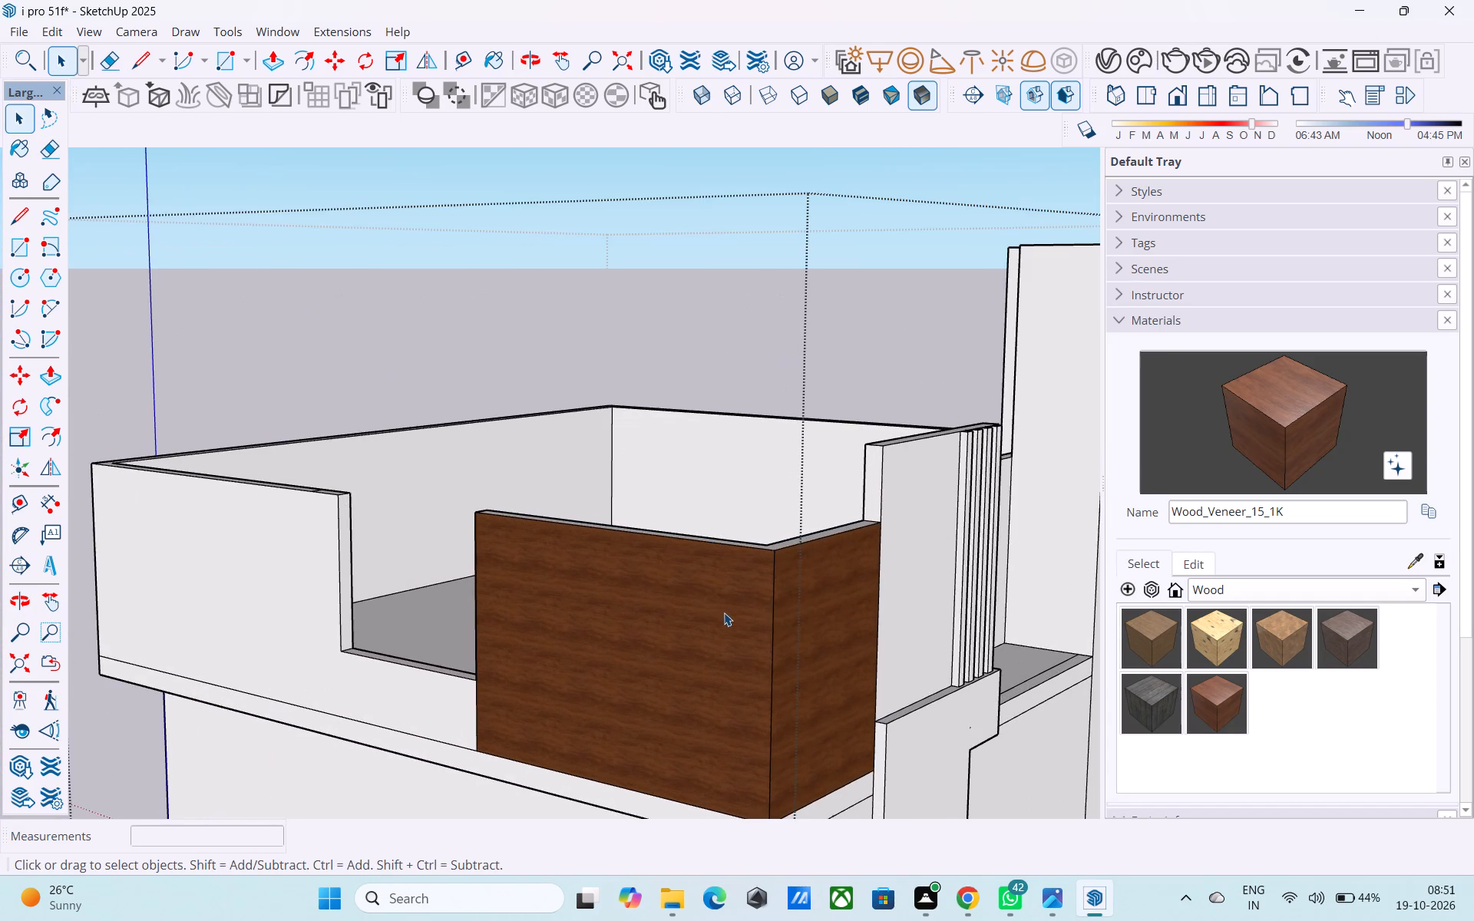
middle_drag(725, 615, 718, 595)
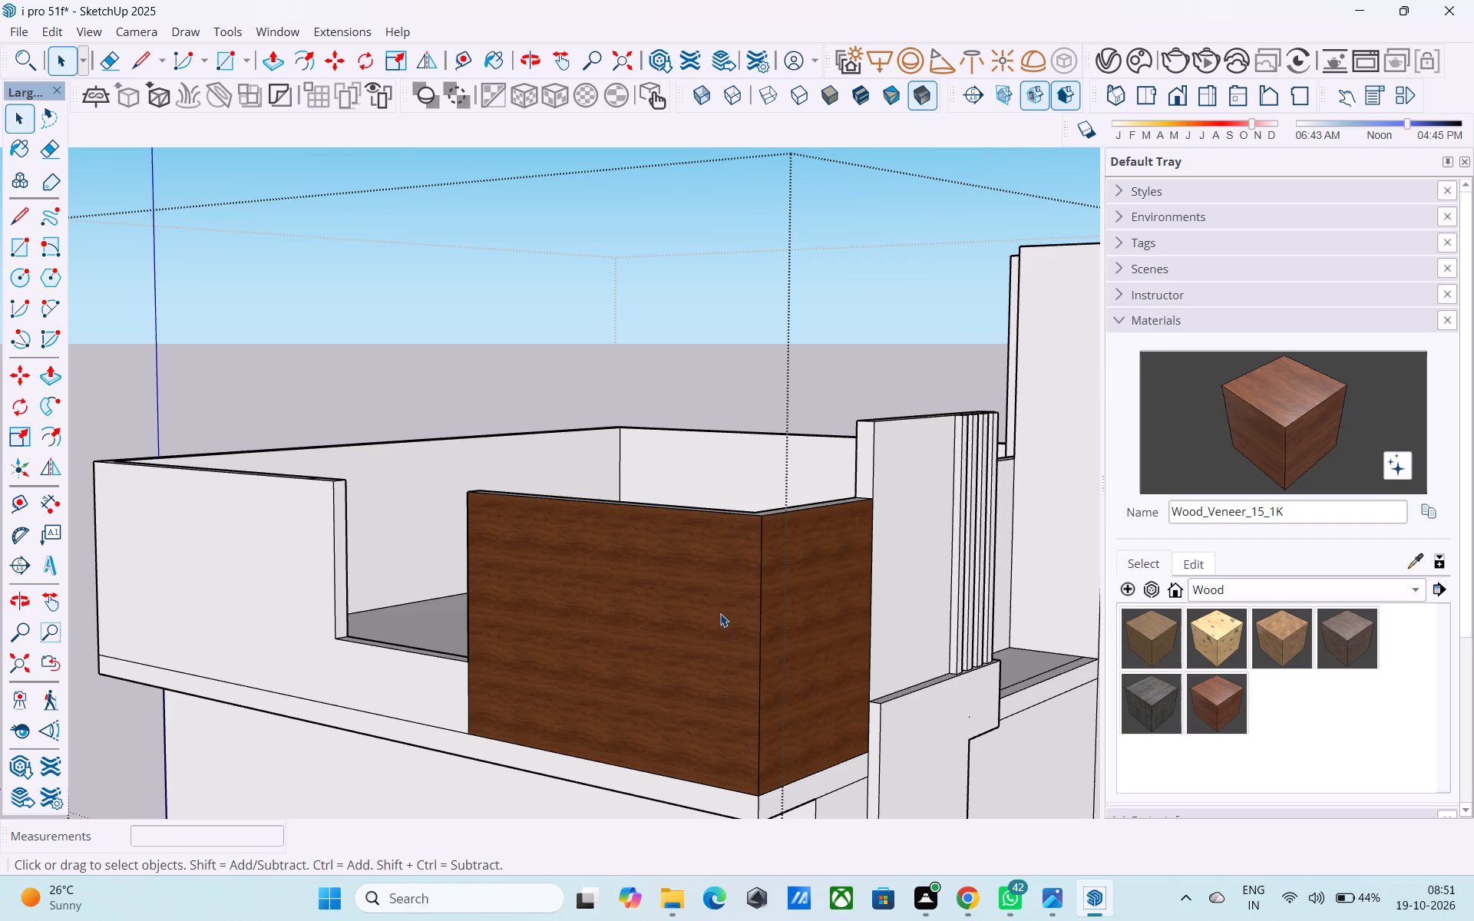
middle_click(720, 613)
Draw a vertical rectangle 8" by 8' on the wood-clad front wall's outer face.
key(r)
middle_drag(713, 623, 730, 614)
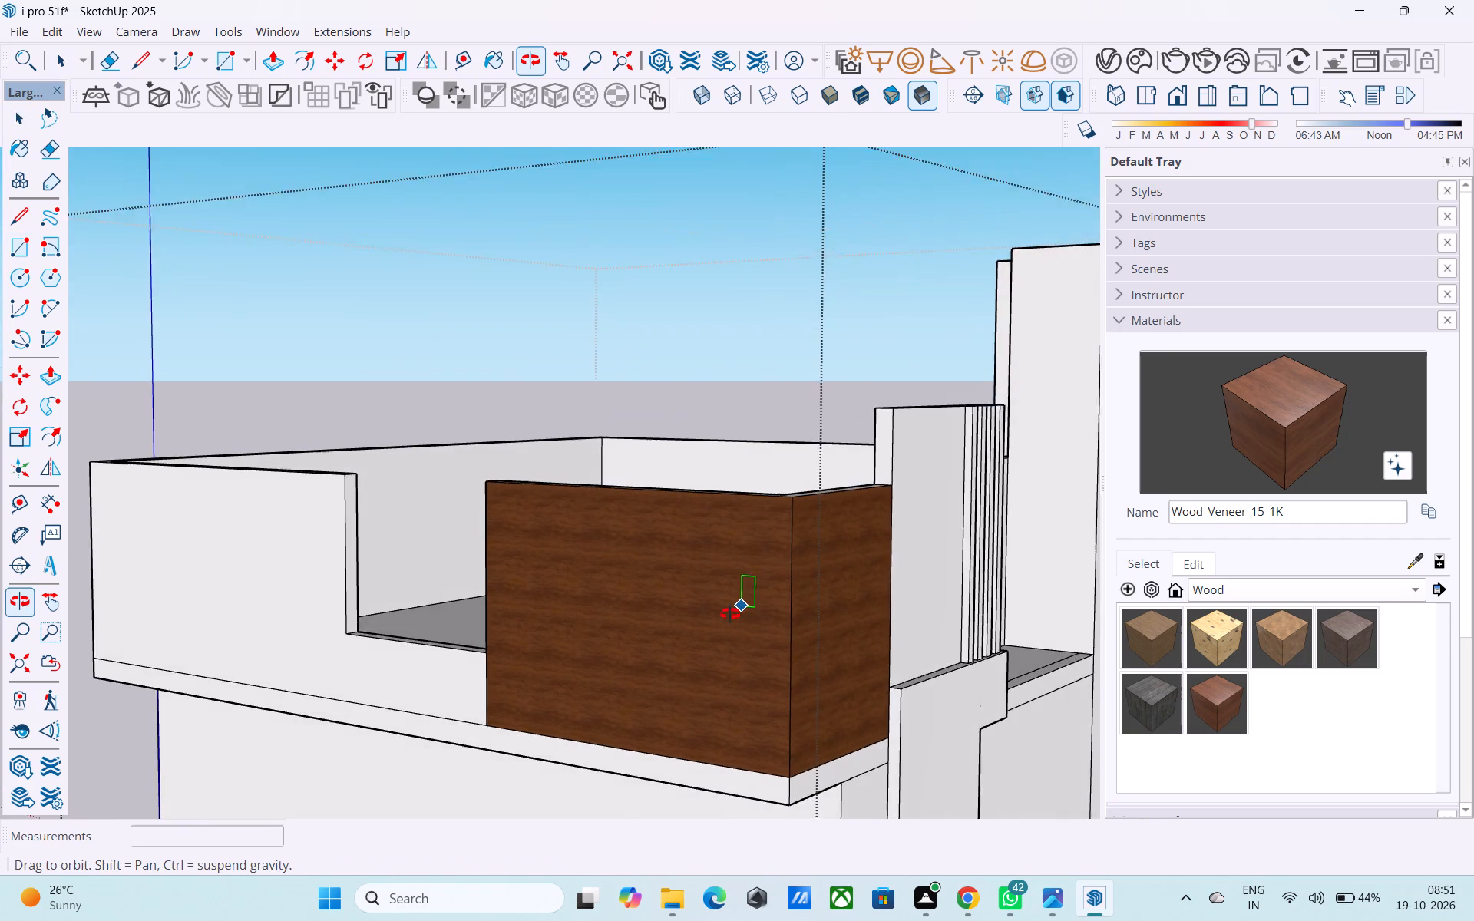
middle_drag(730, 614, 740, 617)
scroll(738, 606, up, 5)
click(742, 559)
scroll(742, 559, down, 4)
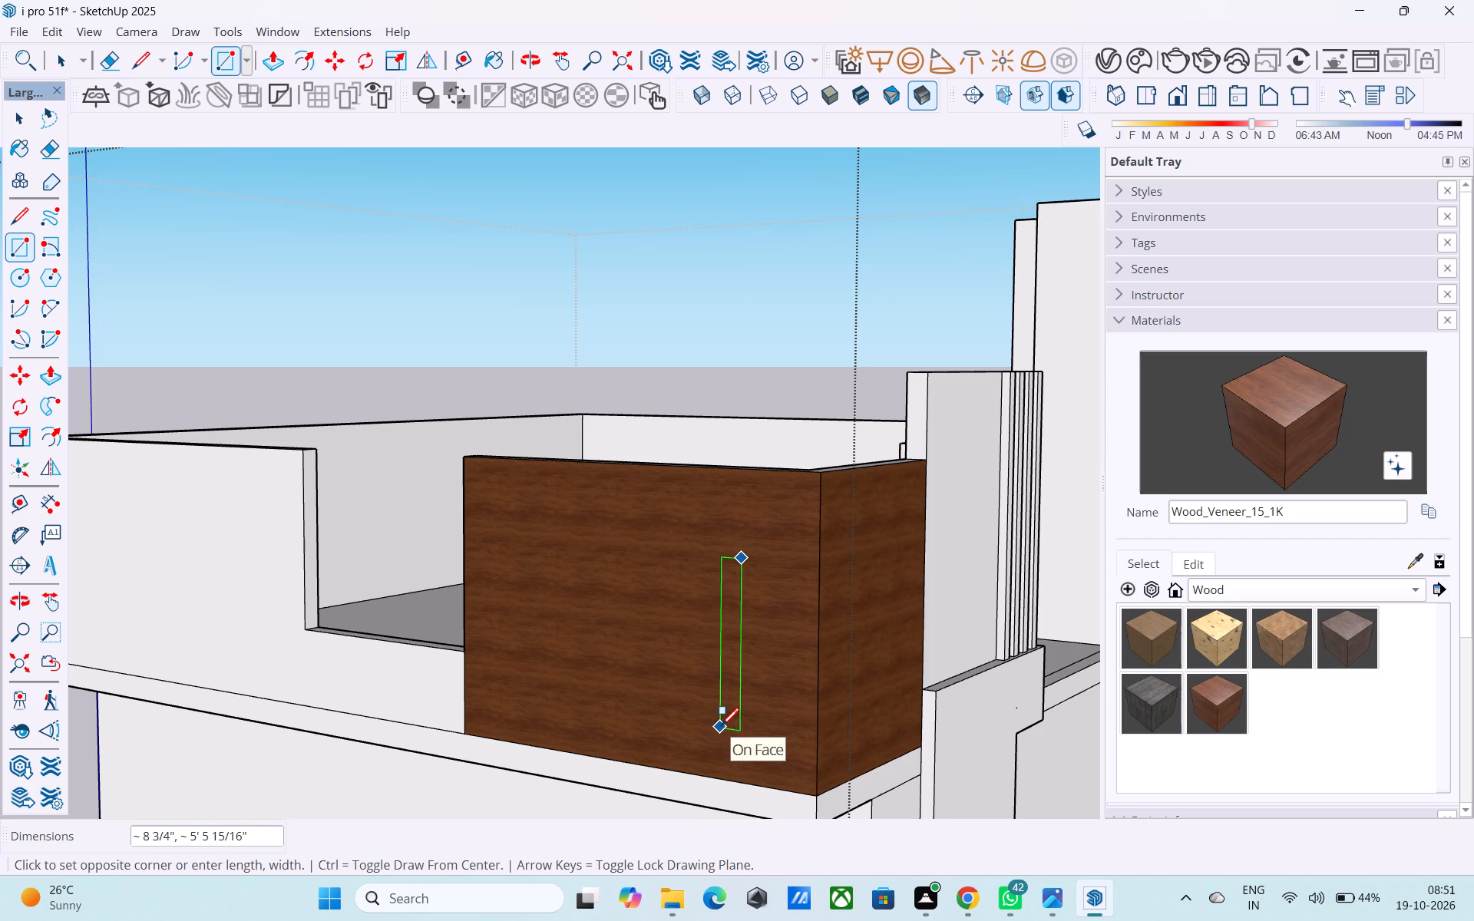
key(1)
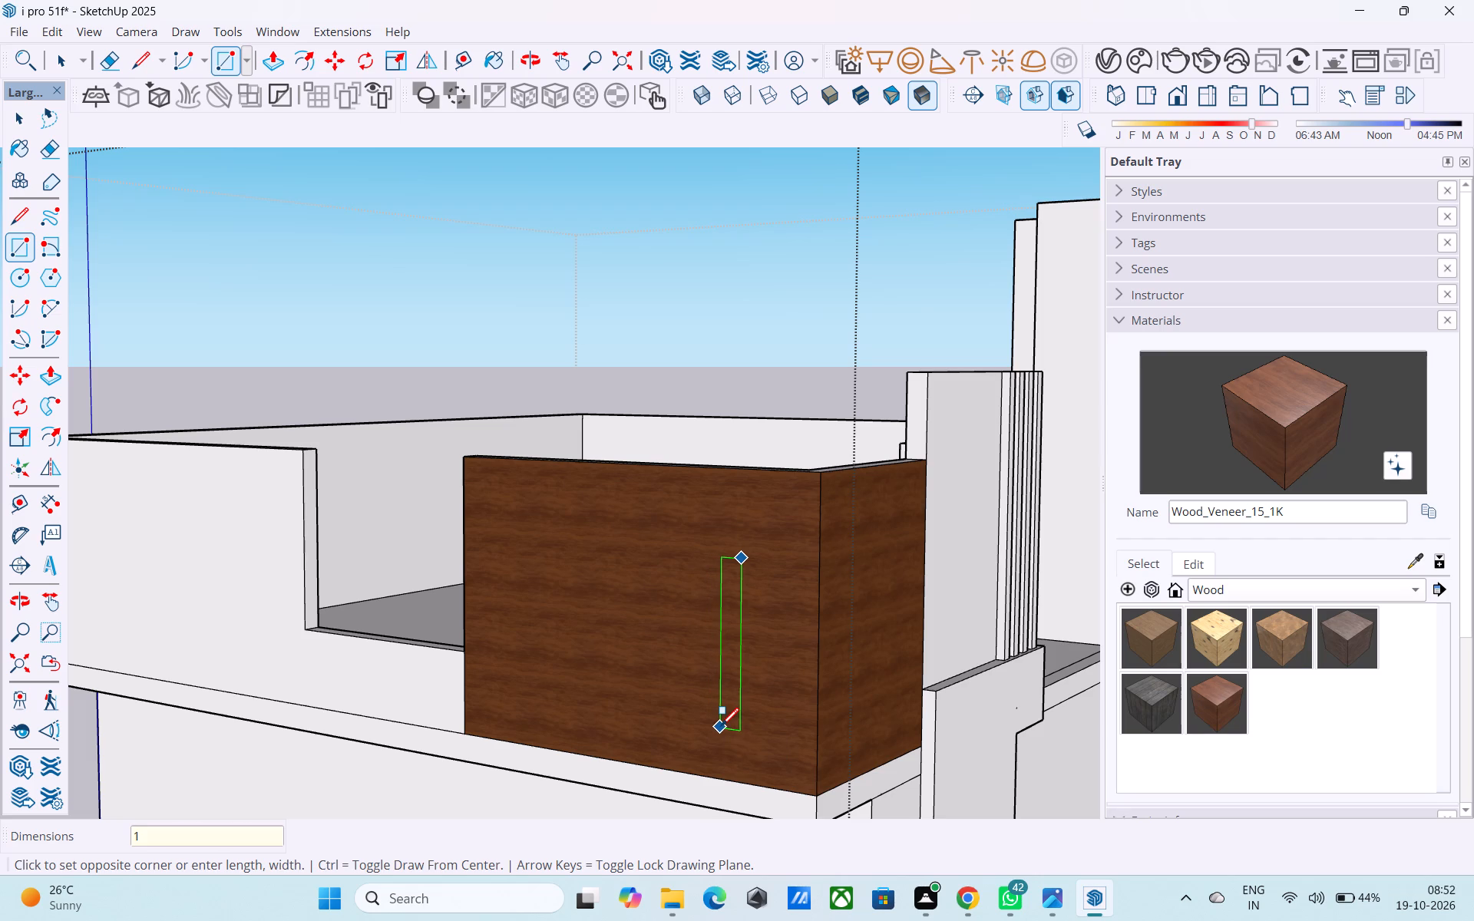
key(0)
key(BackSpace)
key(BackSpace)
key(BackSpace)
text(8",)
text(8')
key(Return)
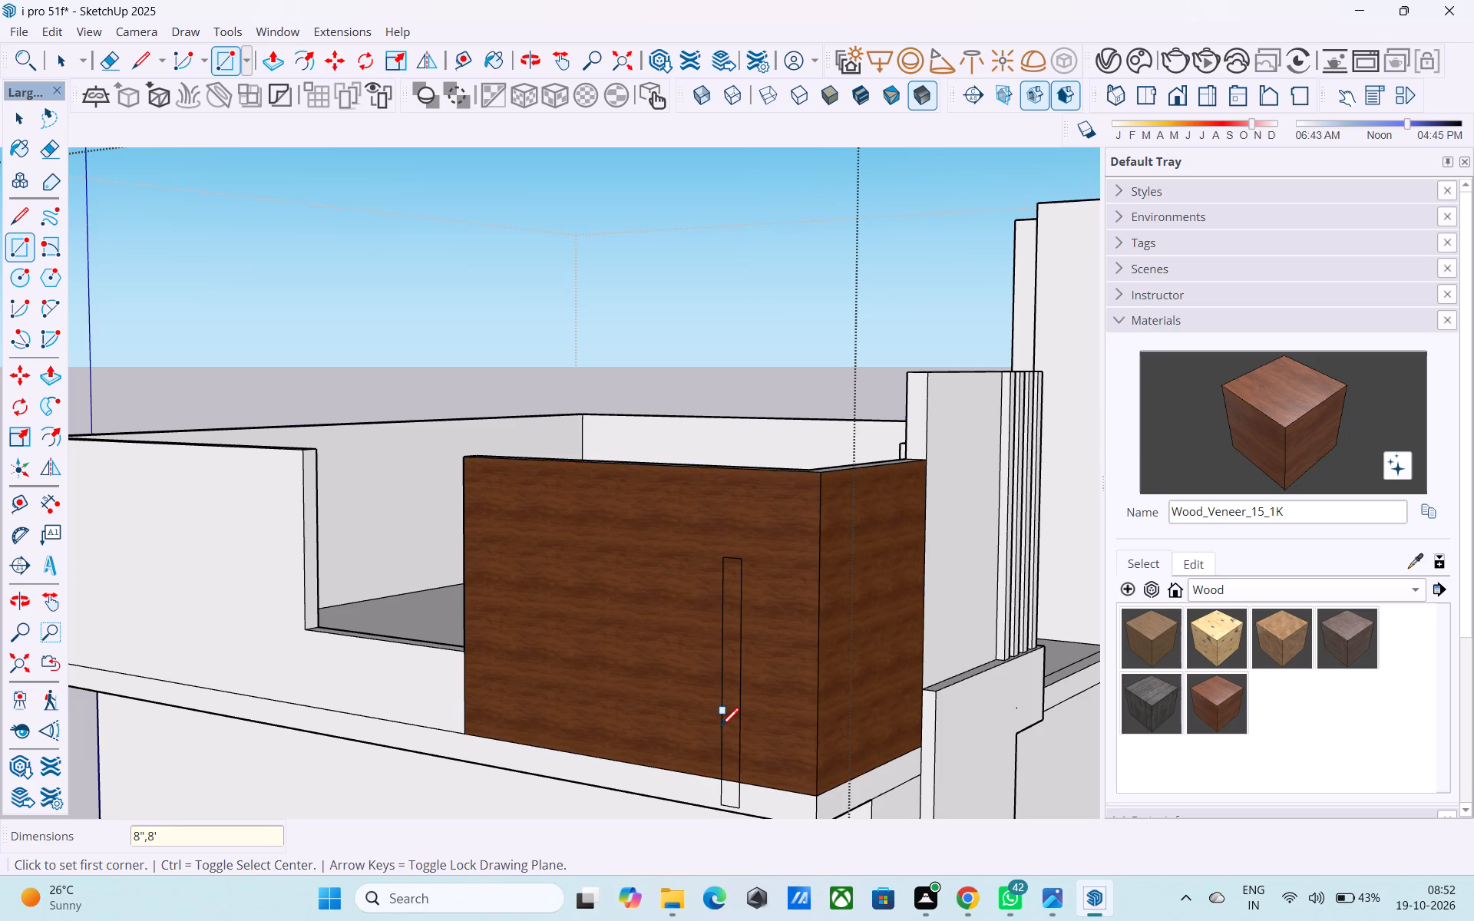
Set the new rectangle's dimensions to 8" by 6'.
text(8",6)
key(apostrophe)
key(Return)
key(space)
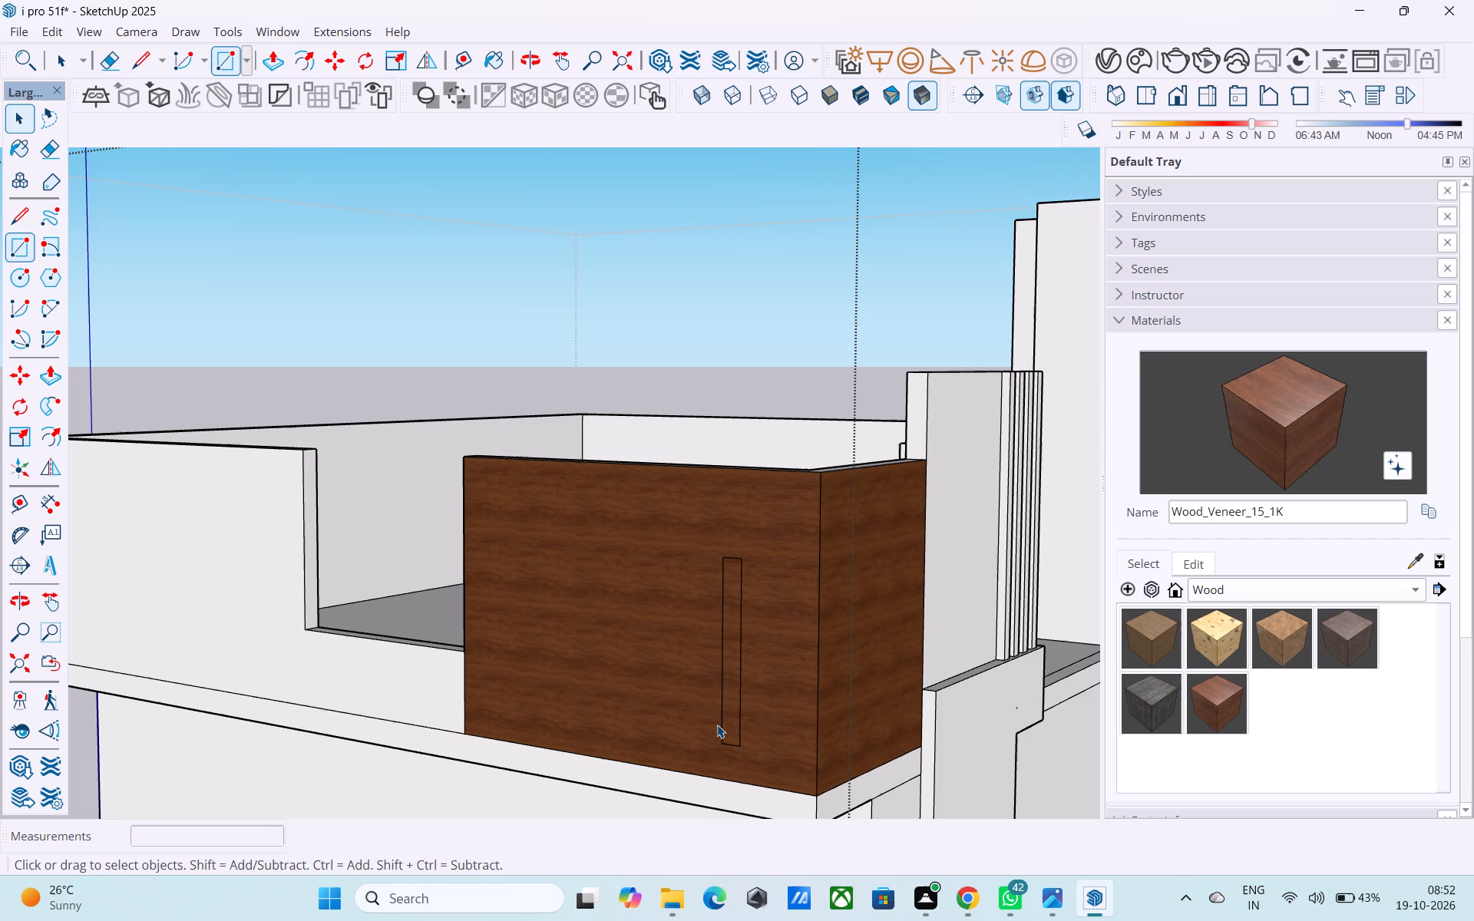
Copy the 8" by 6' rectangle about 1' 2" sideways on the wood-clad front face, away from the building corner.
scroll(725, 698, up, 4)
click(729, 697)
key(m)
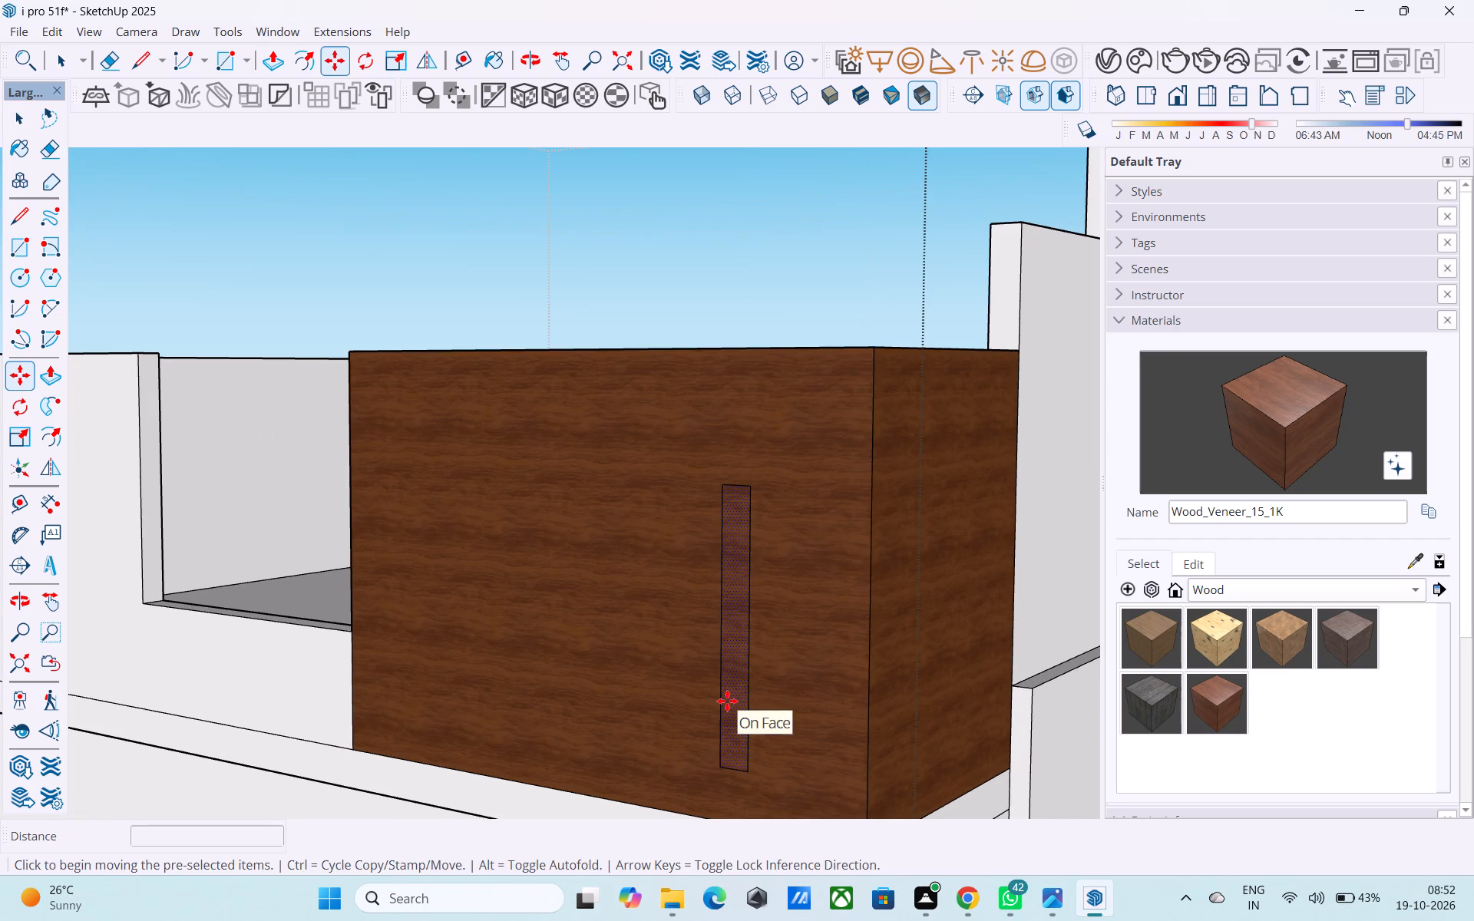
click(719, 490)
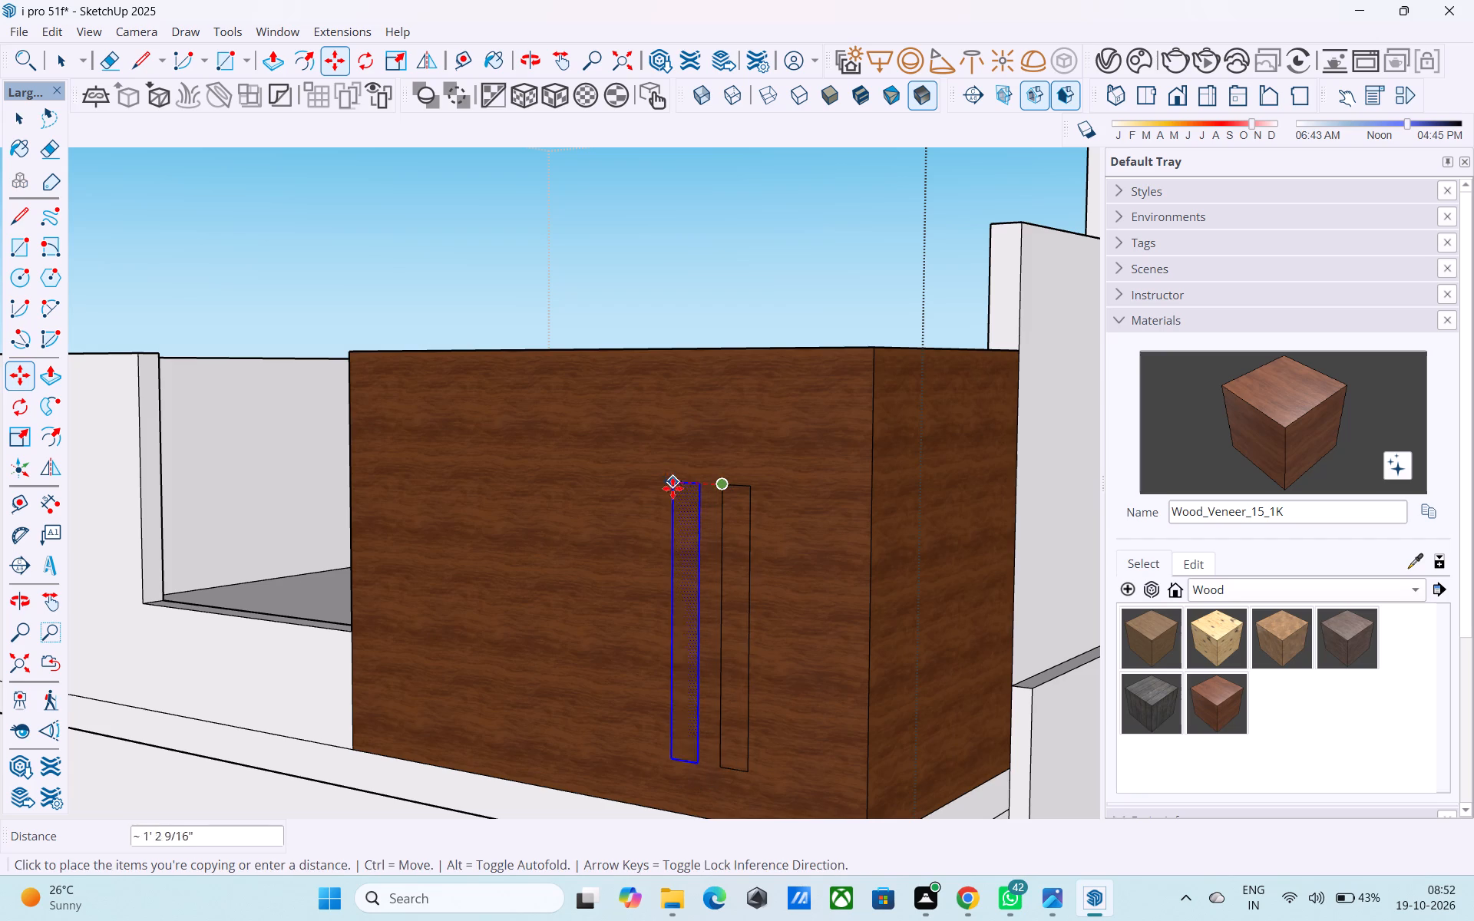
click(676, 480)
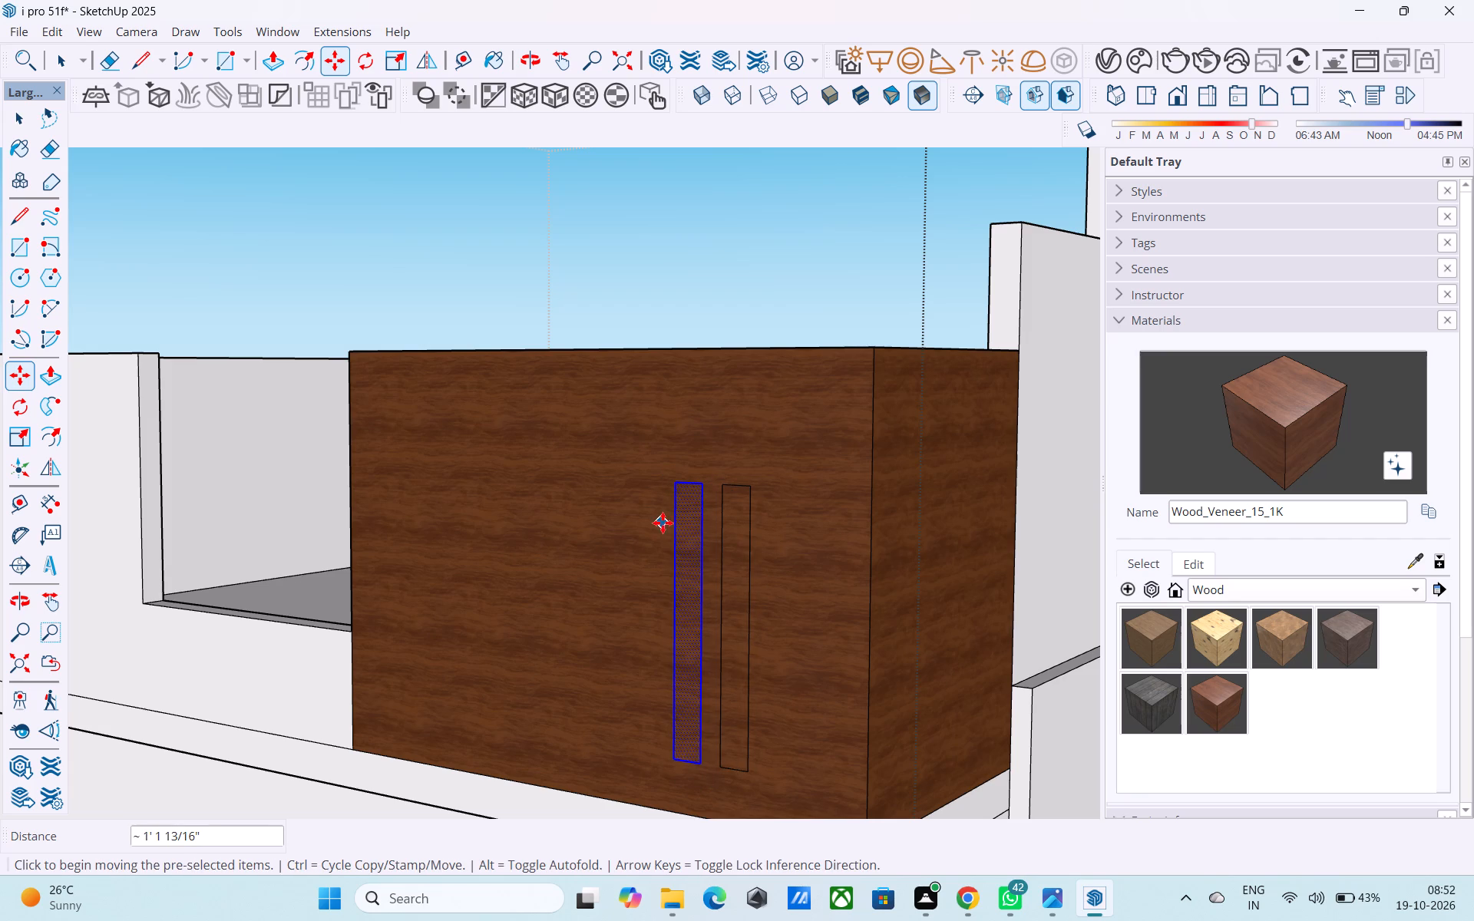
Copy the pair of narrow rectangles about 7' 5" along the wood-clad front face, towards its far end.
key(space)
click(689, 553)
shift+click(734, 574)
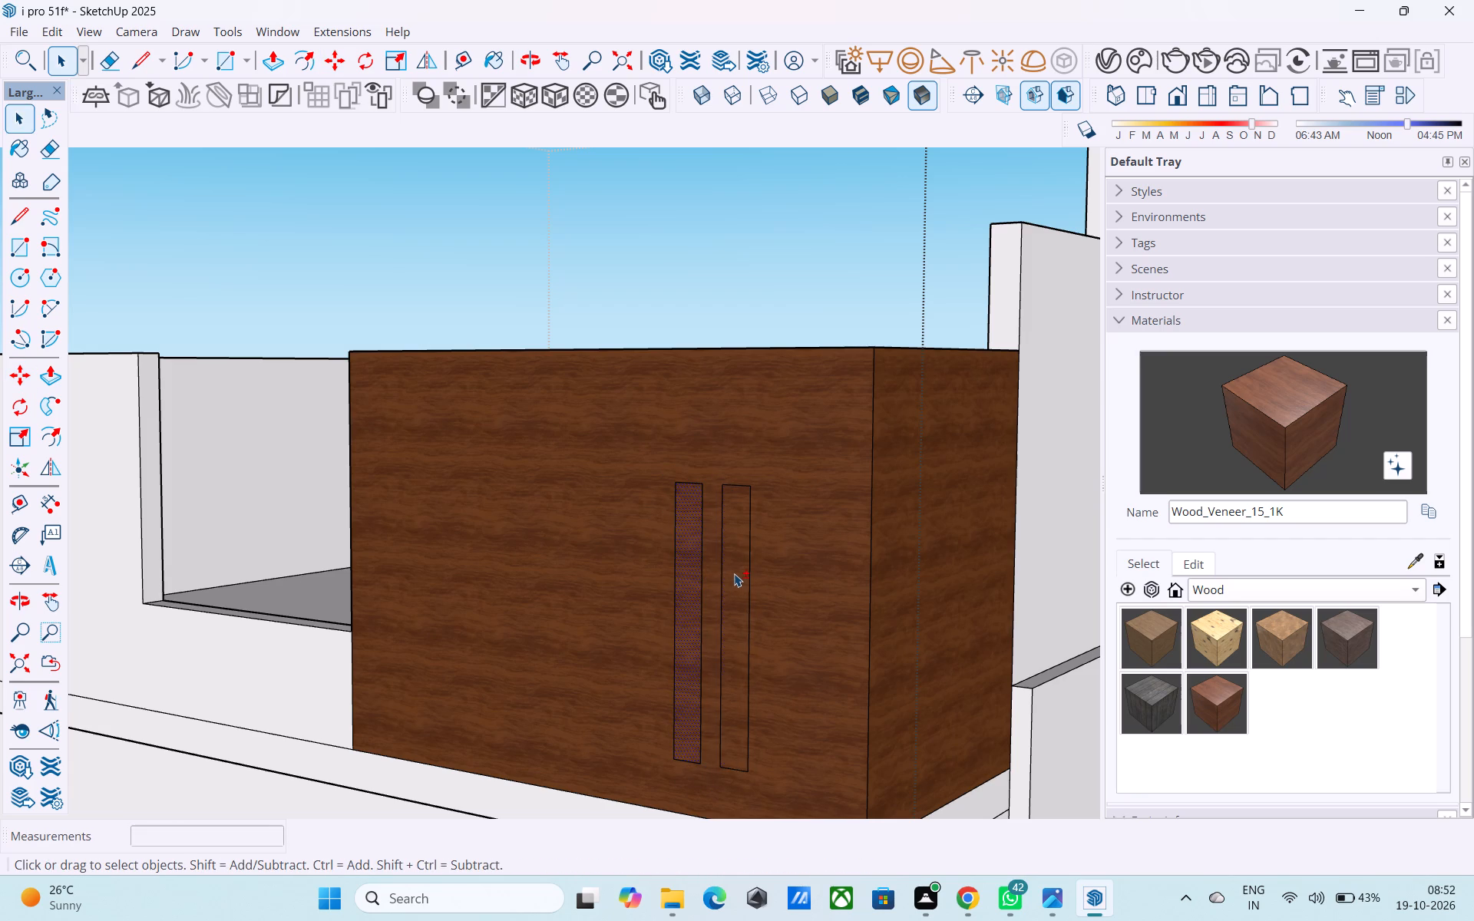
key(m)
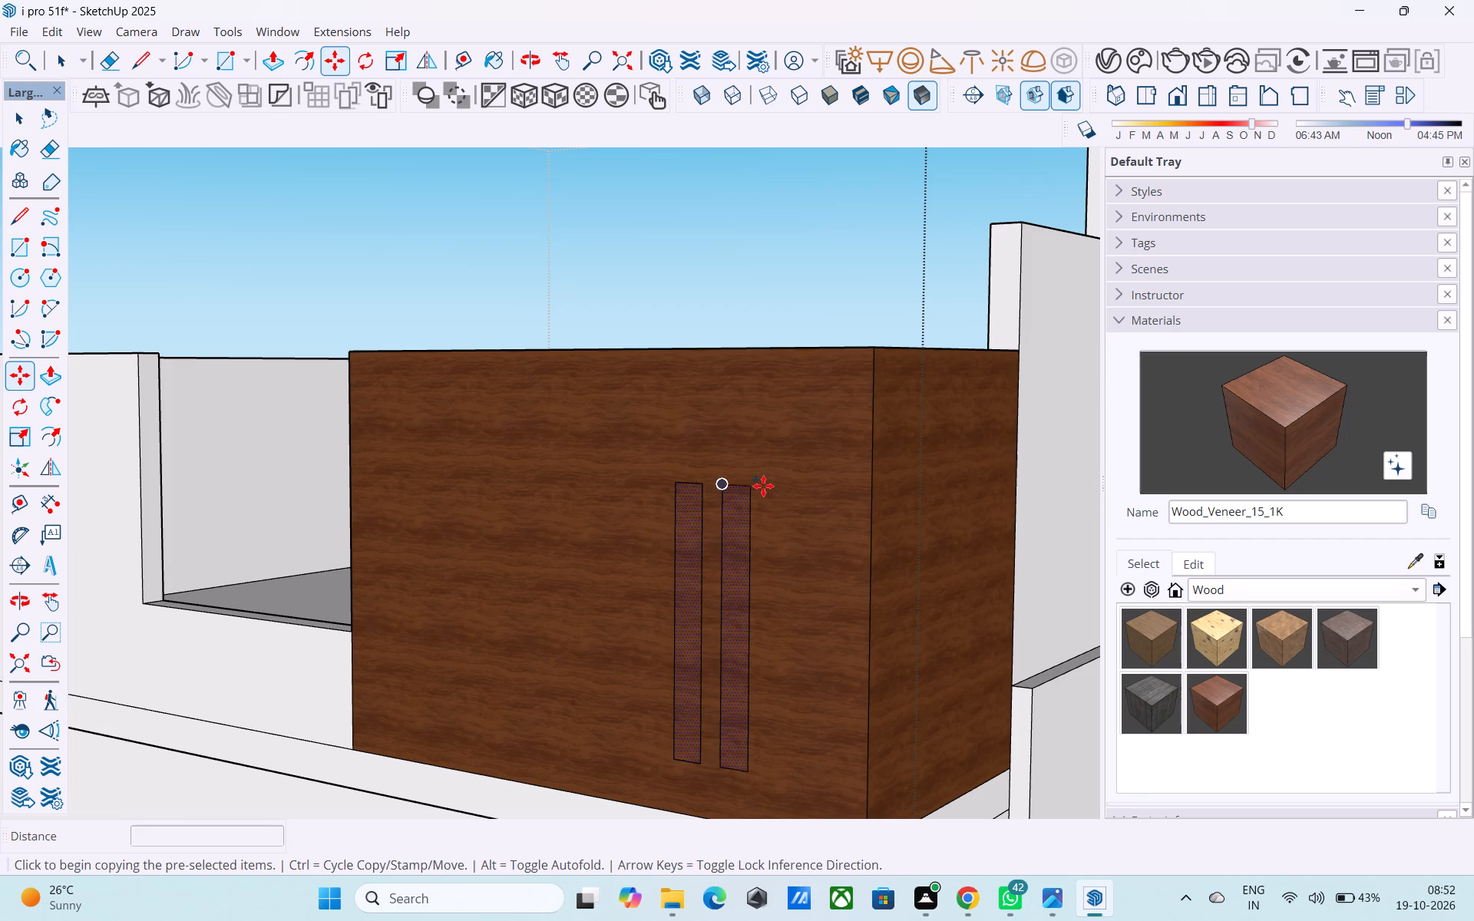
click(758, 487)
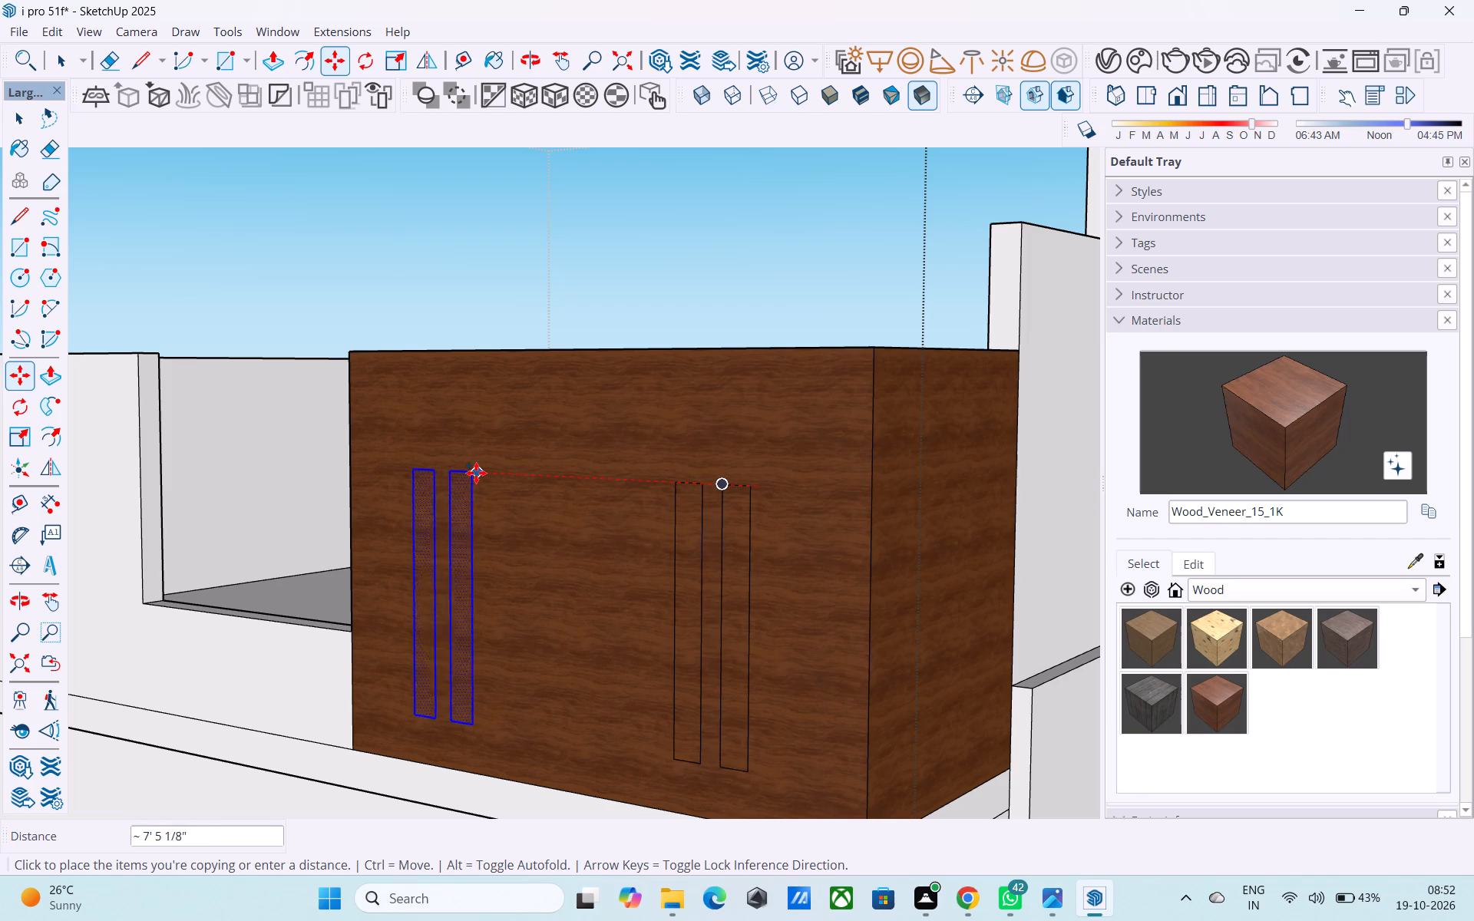
click(483, 477)
Push the two rectangles nearer the corner about 8 11/16" through the wood-clad wall to cut vertical slots.
scroll(486, 480, up, 1)
middle_drag(487, 482, 602, 484)
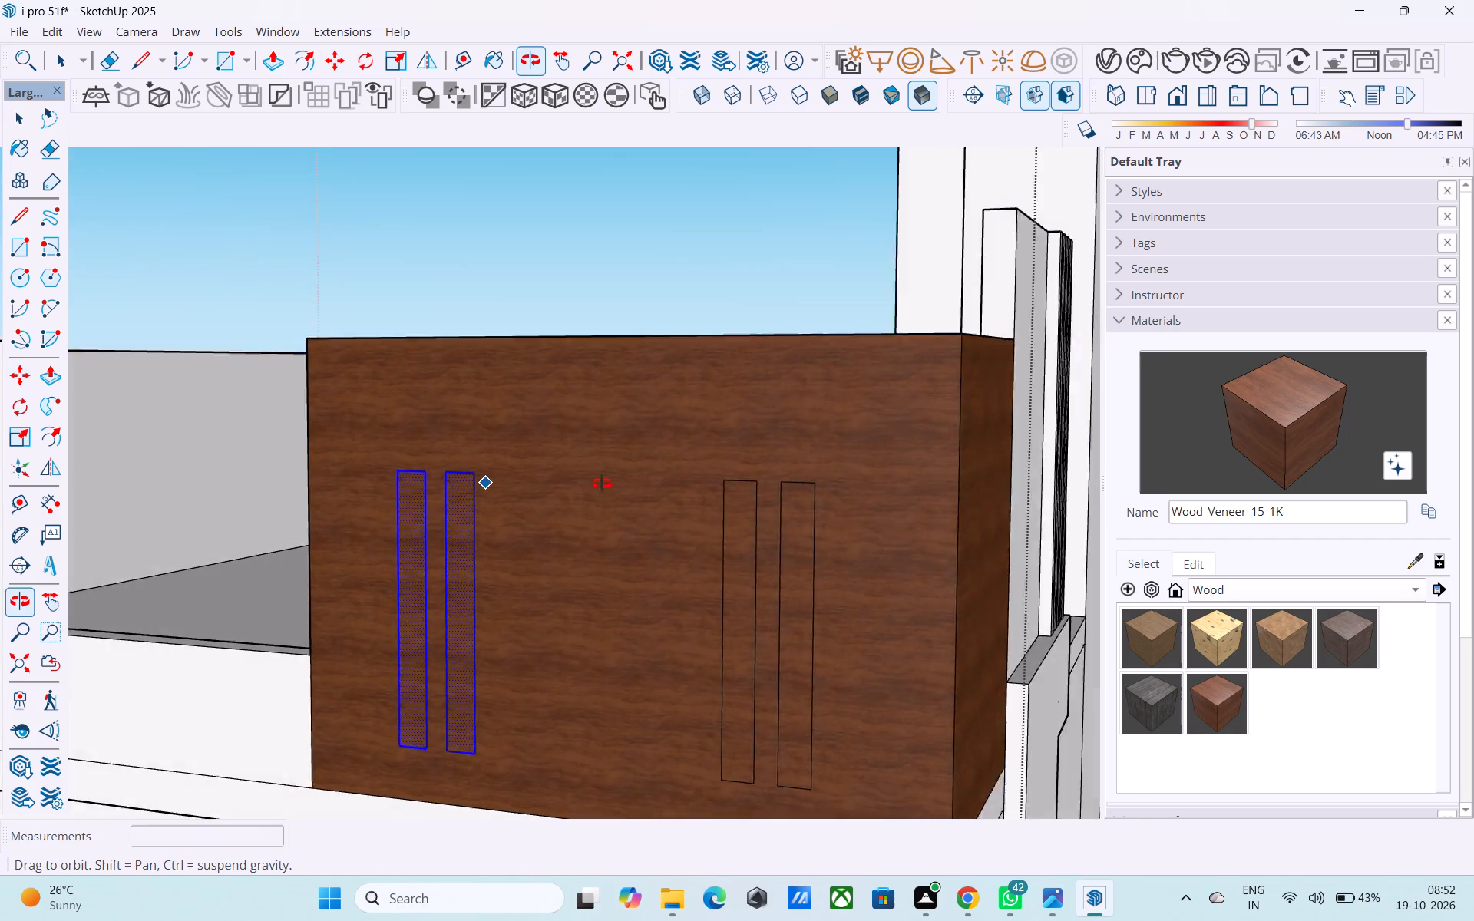
middle_drag(602, 484, 704, 480)
key(space)
click(755, 559)
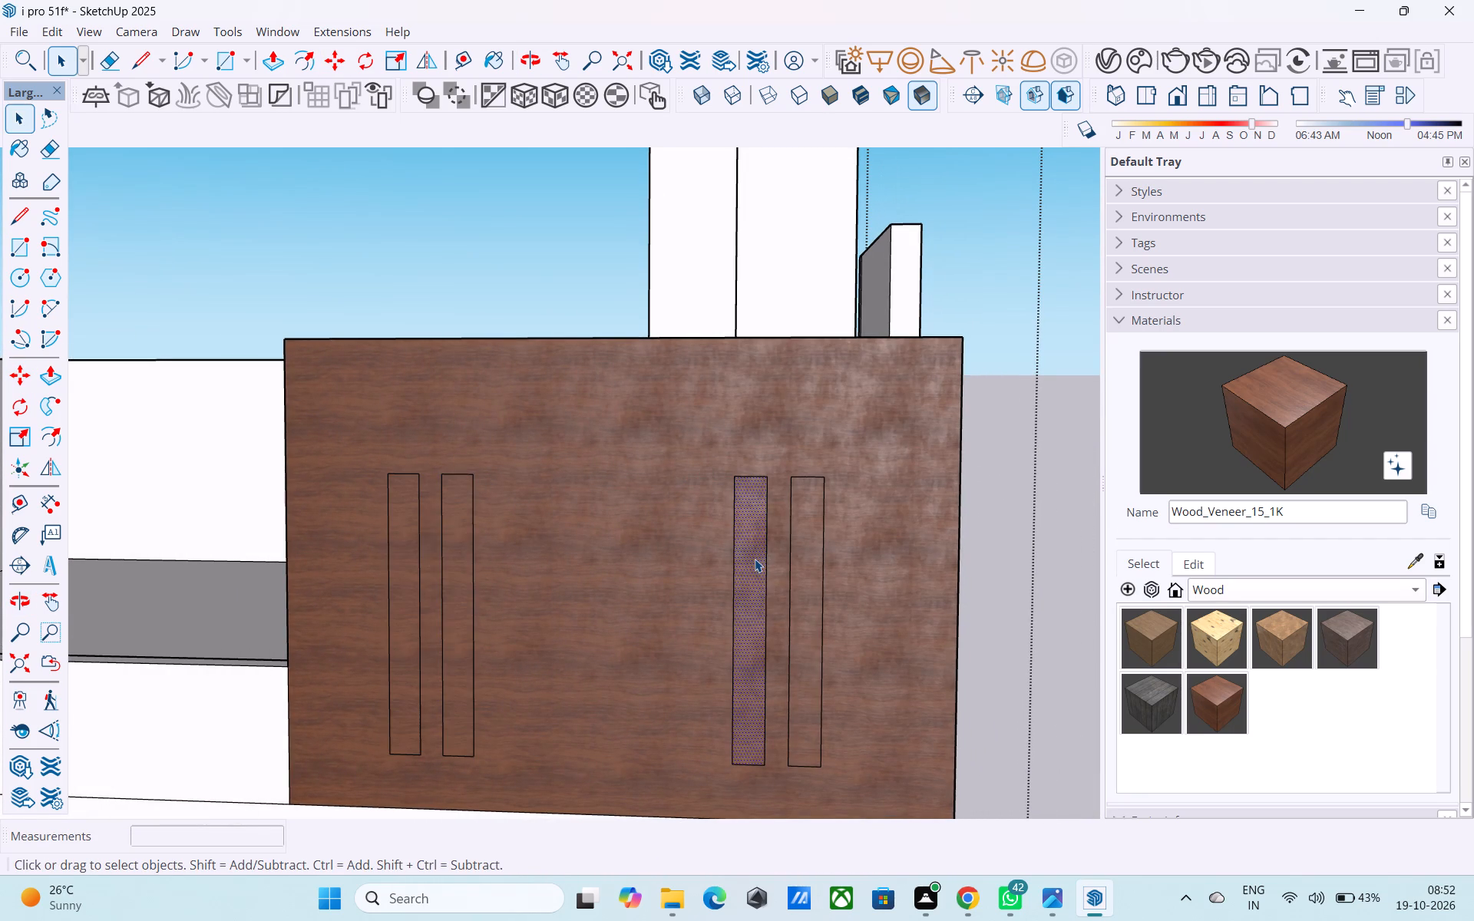
key(p)
click(755, 559)
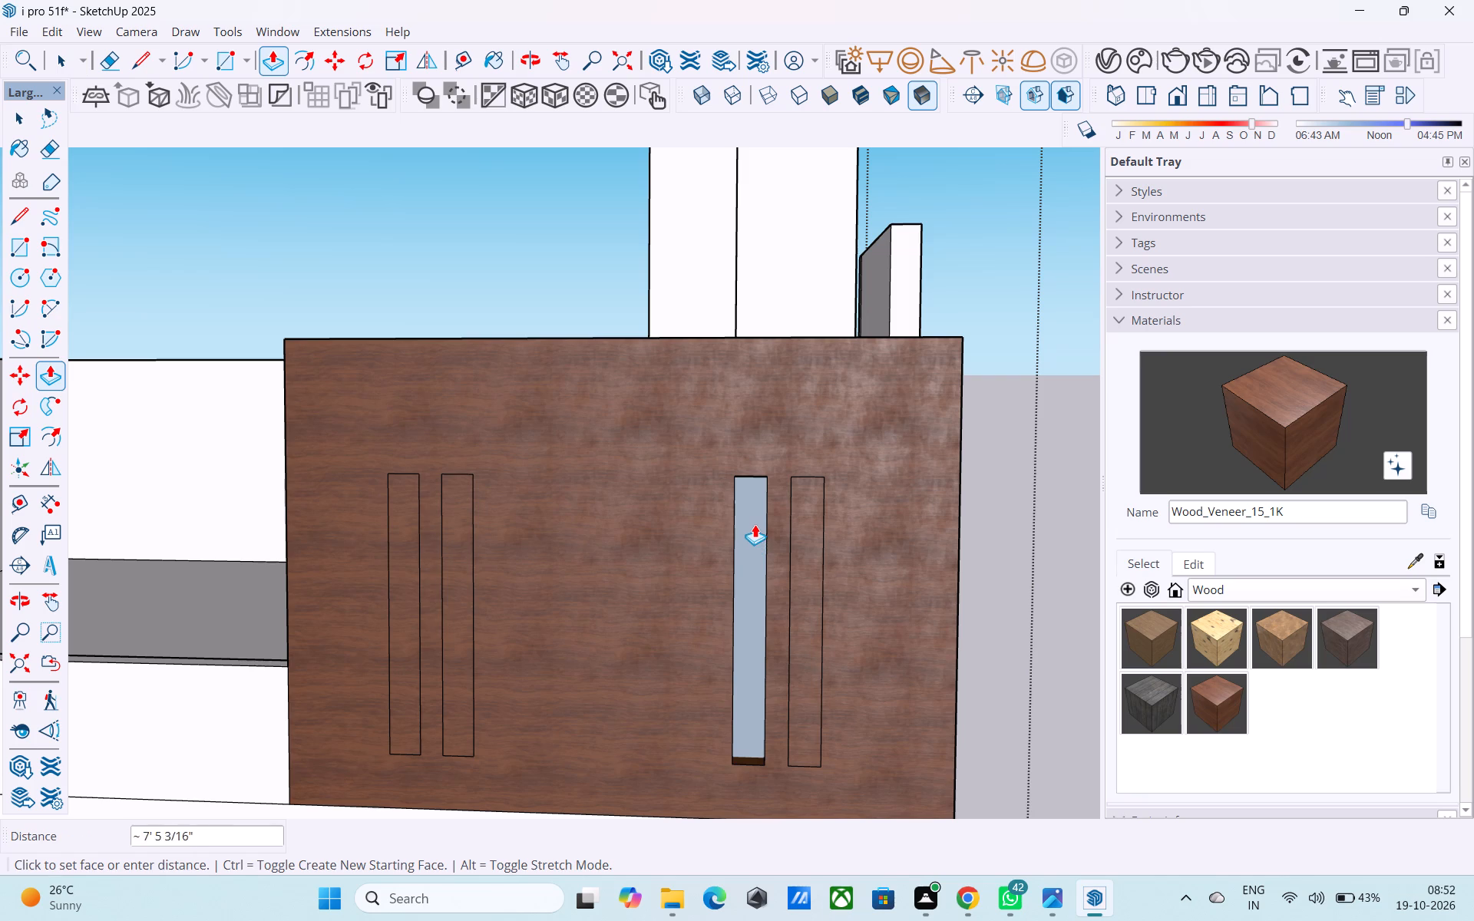
scroll(757, 519, up, 11)
middle_drag(758, 517, 722, 476)
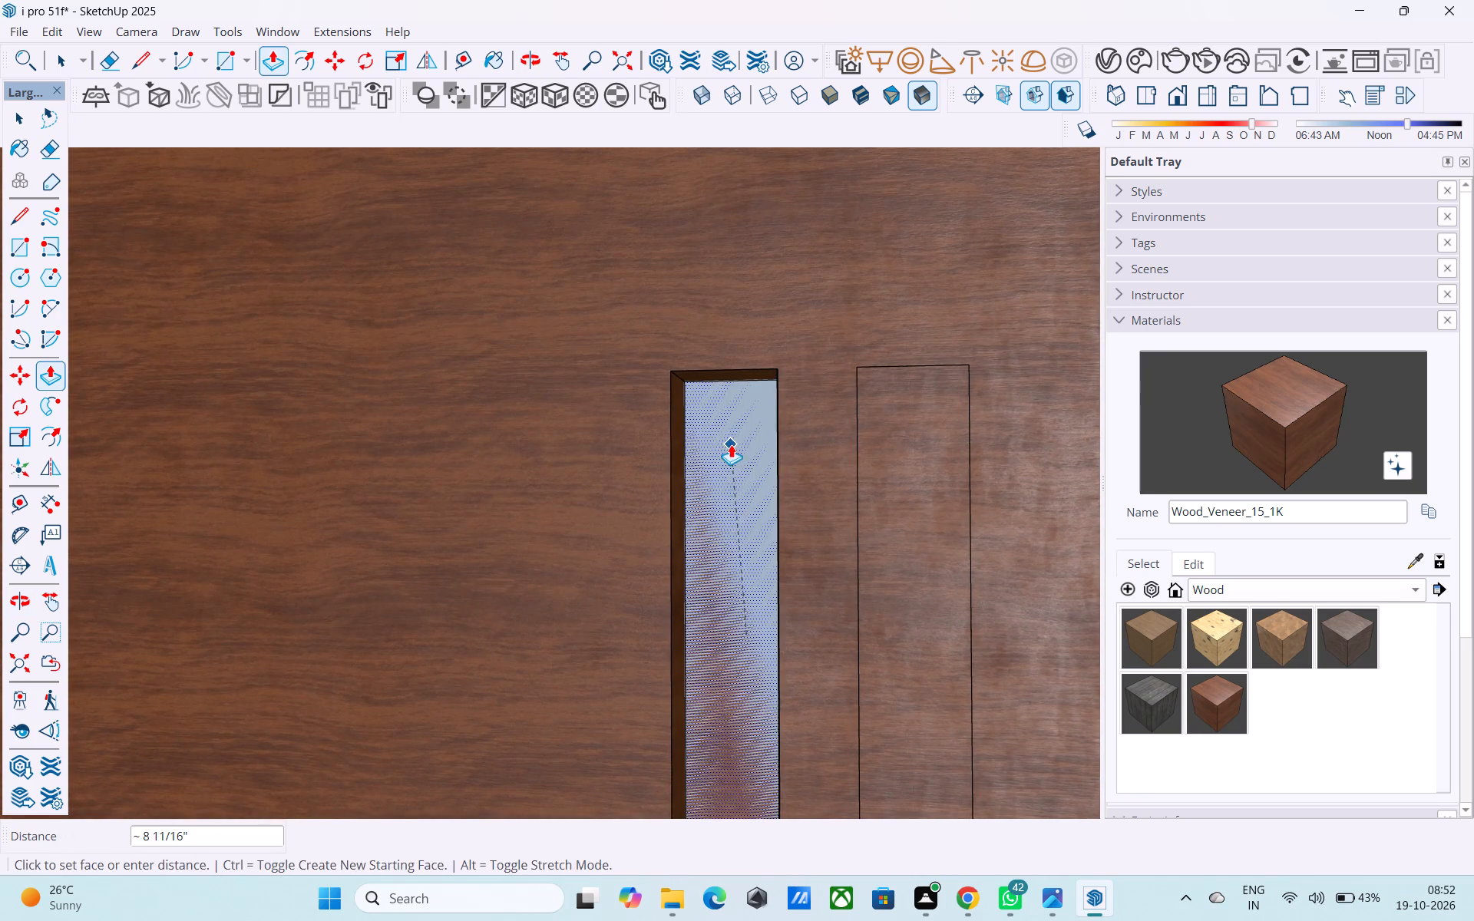
click(732, 443)
double_click(891, 500)
scroll(892, 500, down, 7)
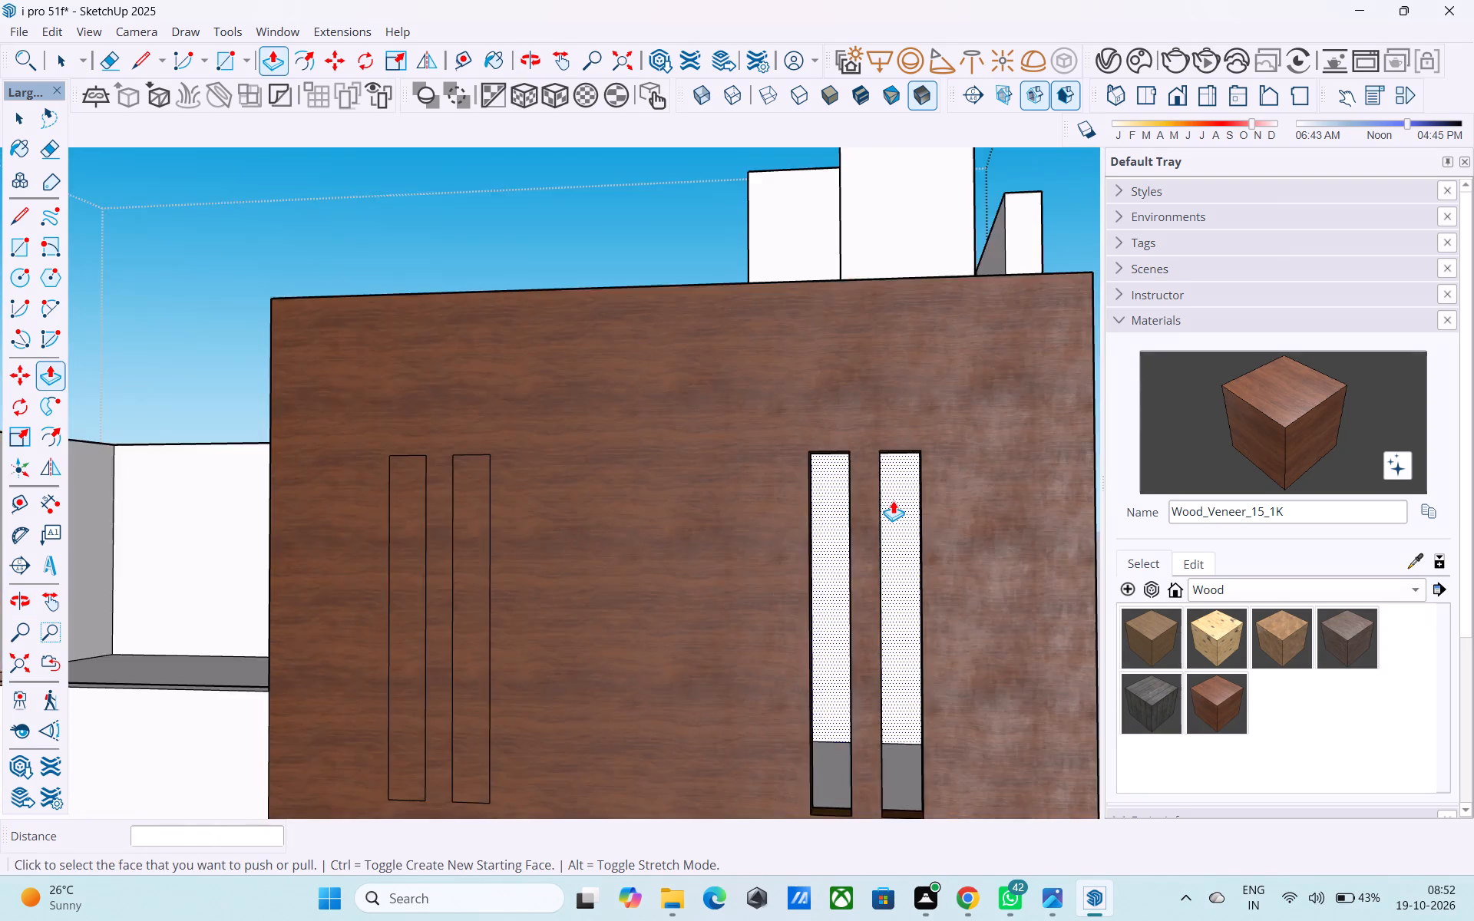
Cut the other two rectangles through the wood-clad wall by repeating the same push distance.
scroll(893, 500, down, 2)
scroll(629, 568, up, 10)
double_click(597, 552)
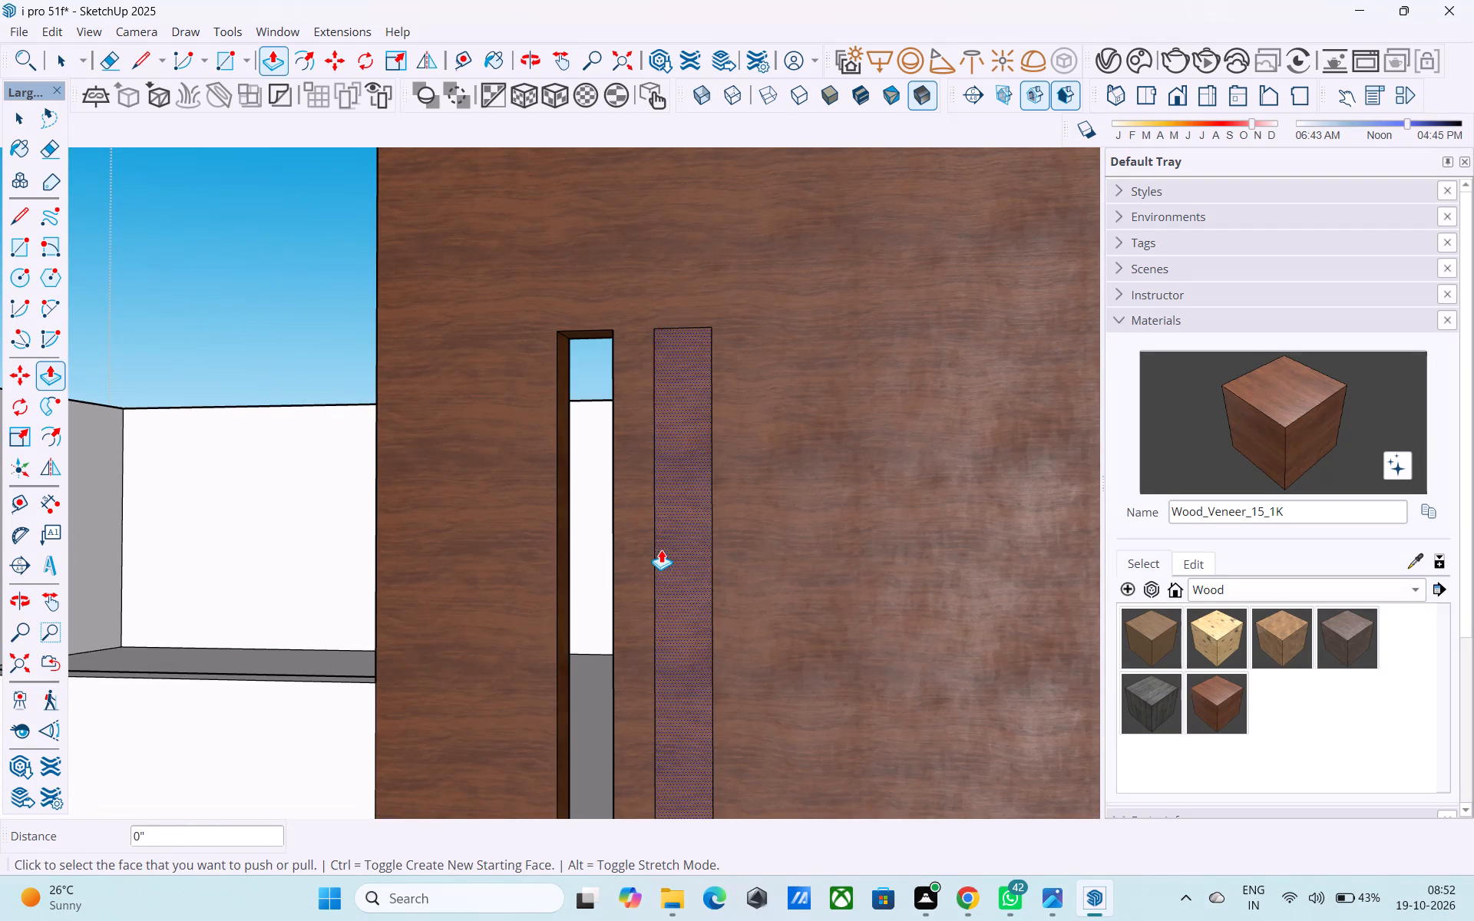
double_click(663, 550)
scroll(660, 550, down, 13)
key(space)
middle_drag(675, 560, 537, 588)
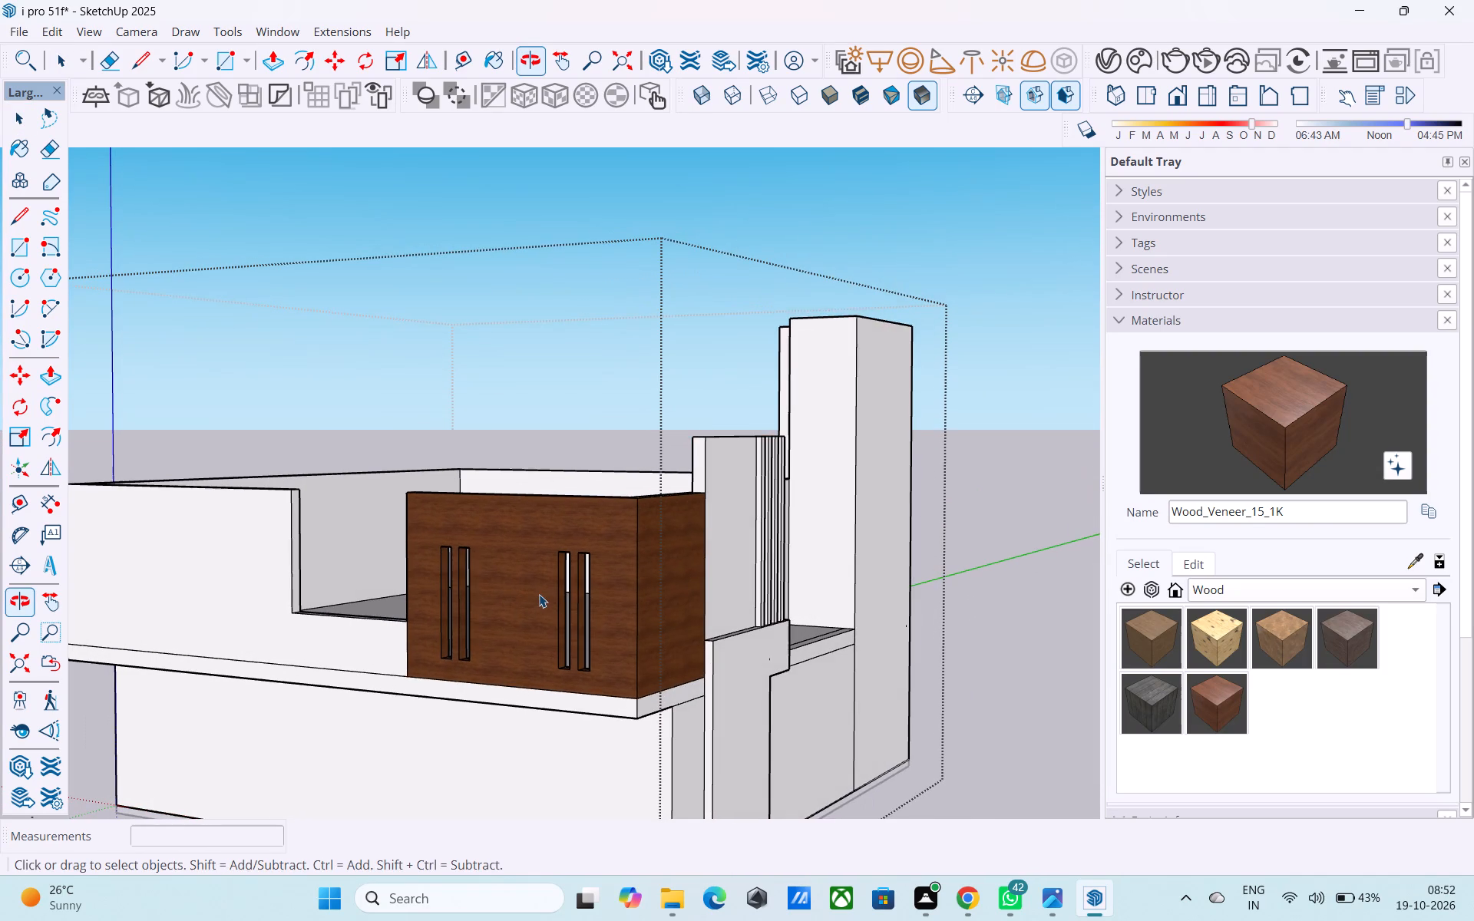
Save the model.
key(ctrl+s)
Examine the slotted wood-clad corner and the building's side elevation from outside.
scroll(714, 607, down, 4)
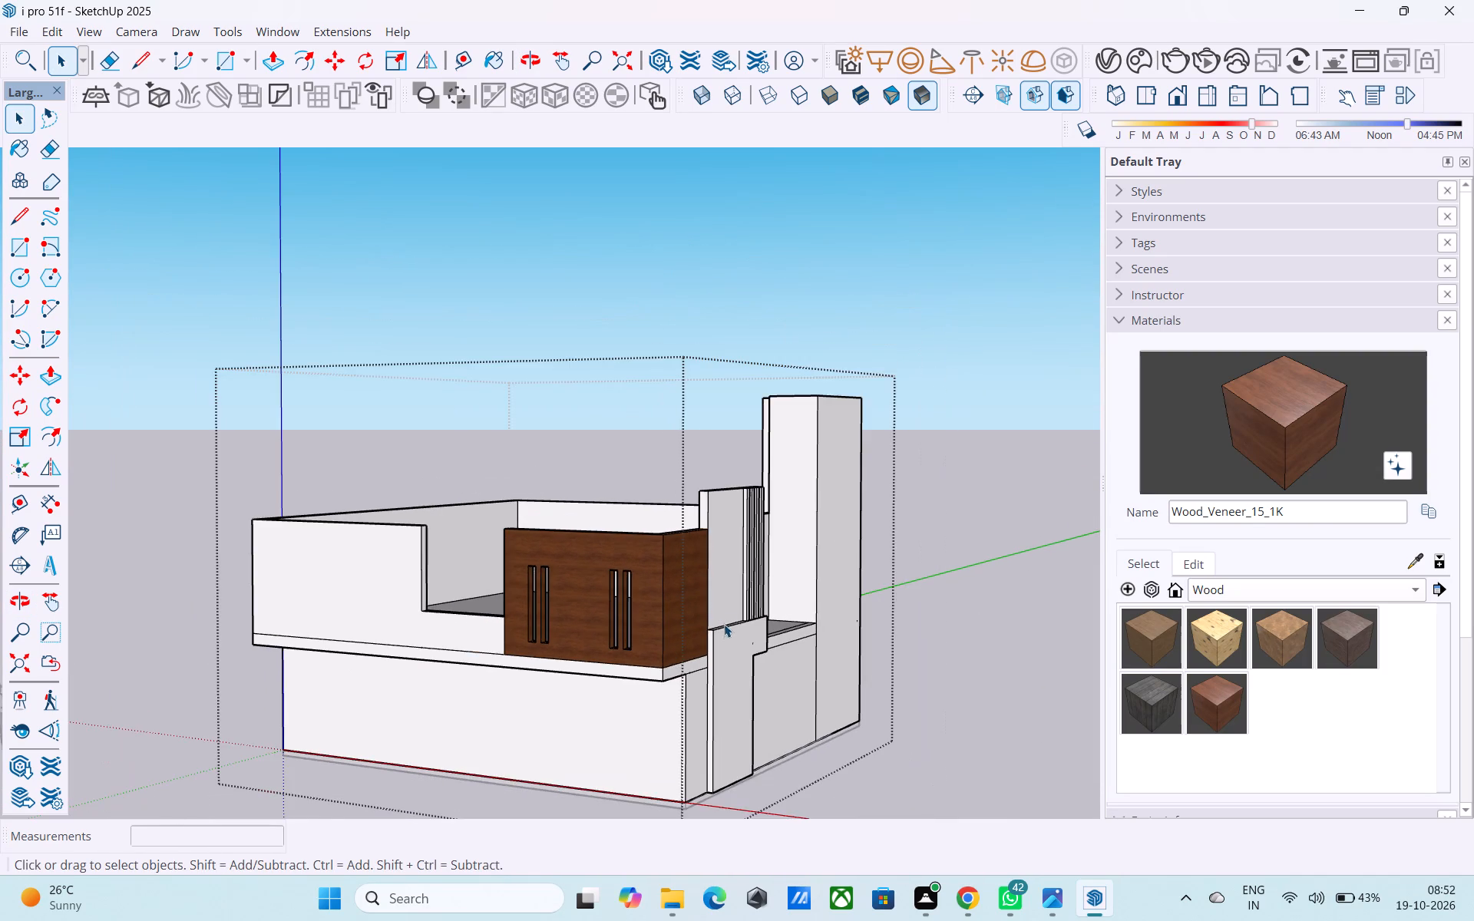
middle_drag(685, 649, 621, 669)
scroll(663, 583, up, 5)
scroll(663, 583, down, 5)
middle_drag(664, 583, 567, 607)
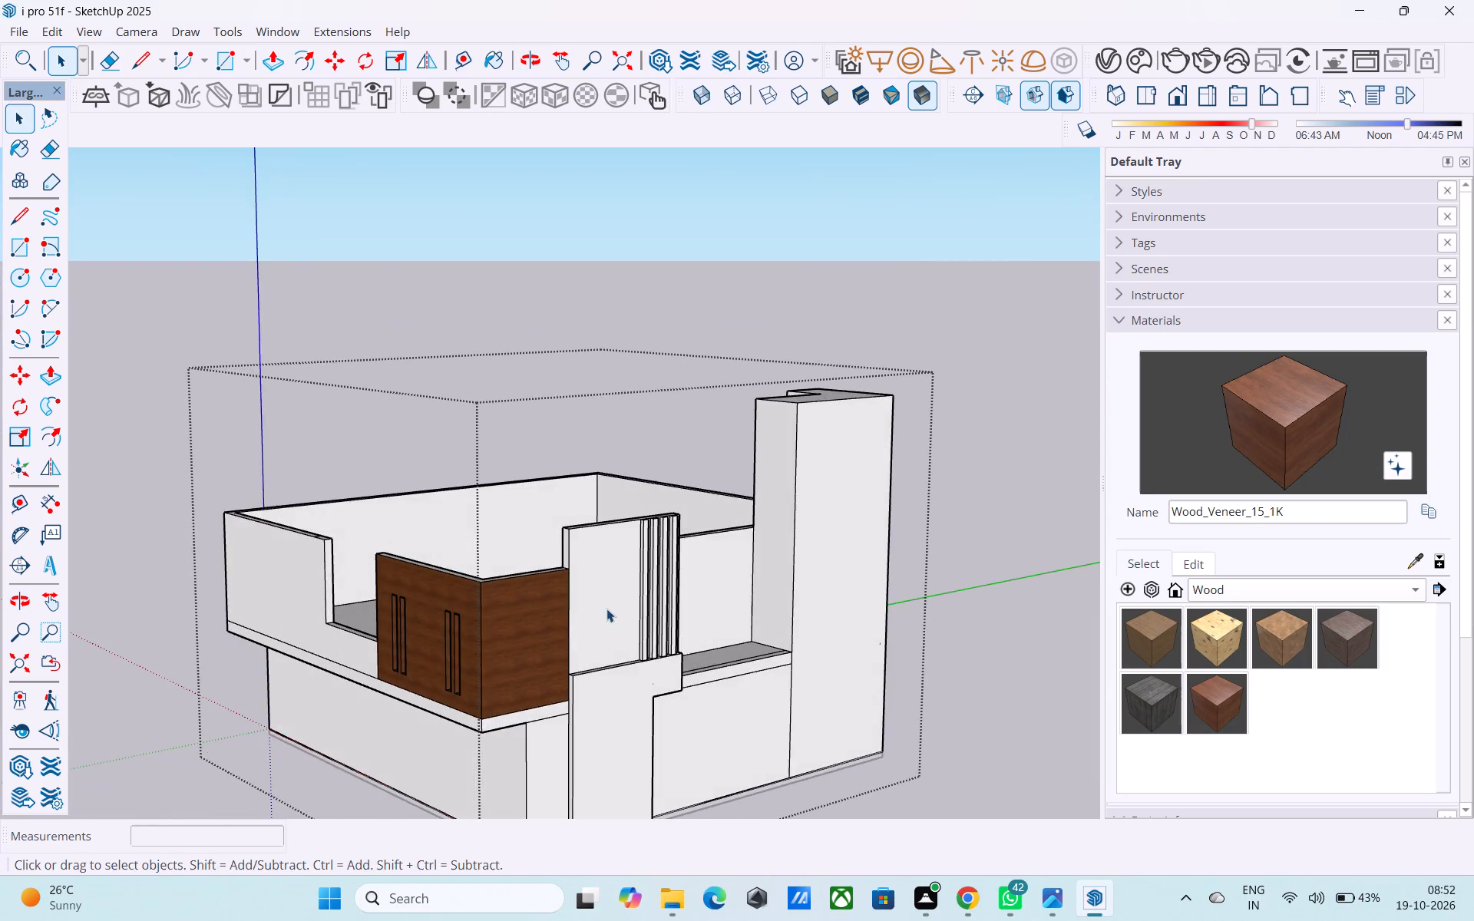
scroll(692, 582, down, 4)
middle_drag(691, 591, 679, 568)
scroll(613, 596, up, 8)
middle_drag(618, 603, 589, 578)
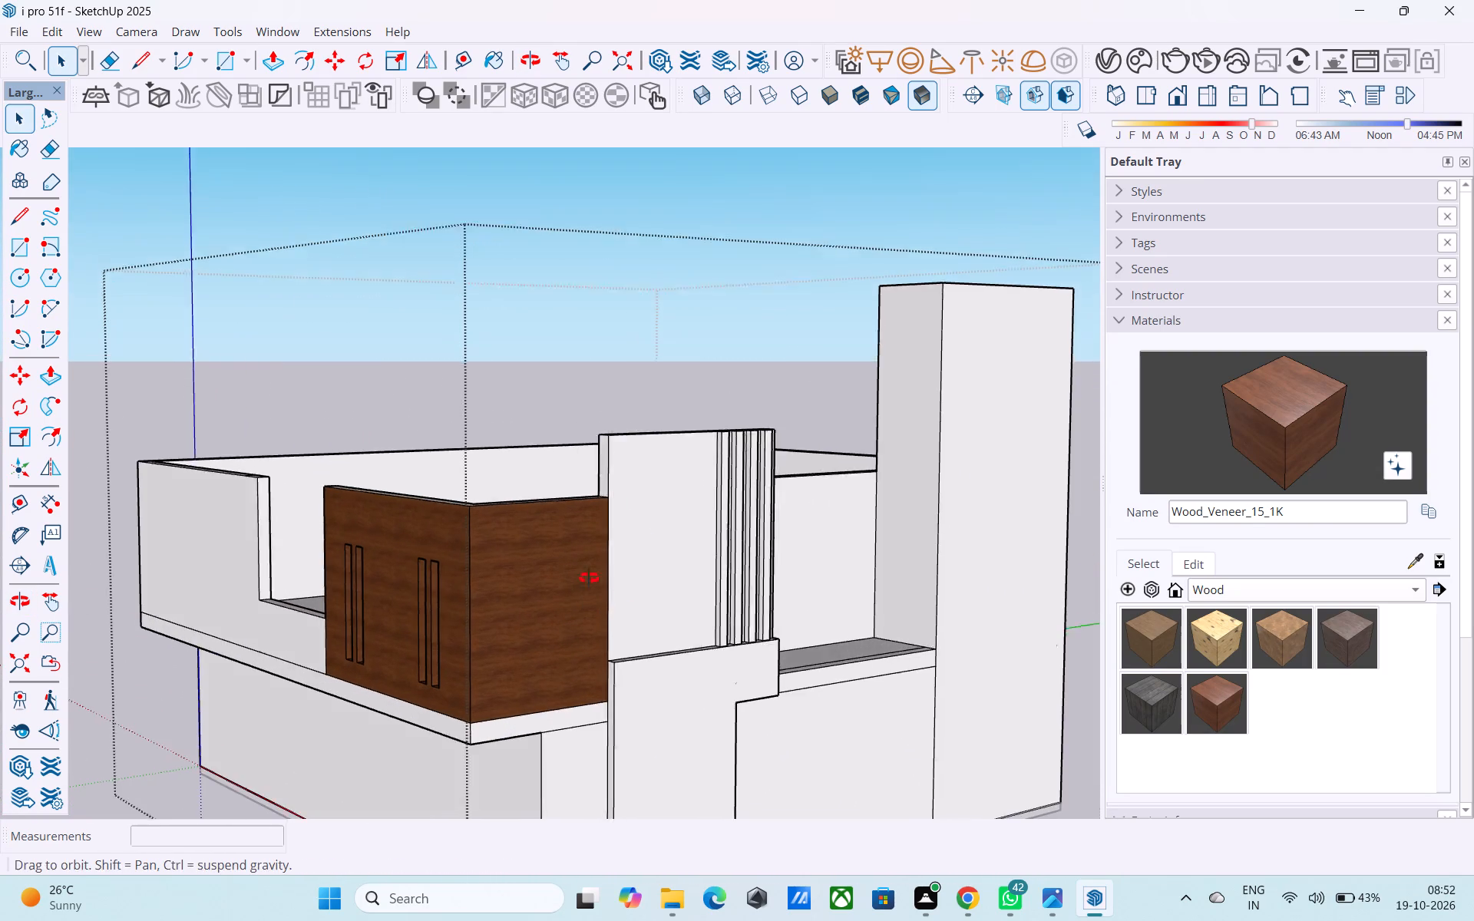
middle_drag(589, 578, 579, 550)
scroll(573, 573, down, 8)
middle_drag(571, 582, 563, 582)
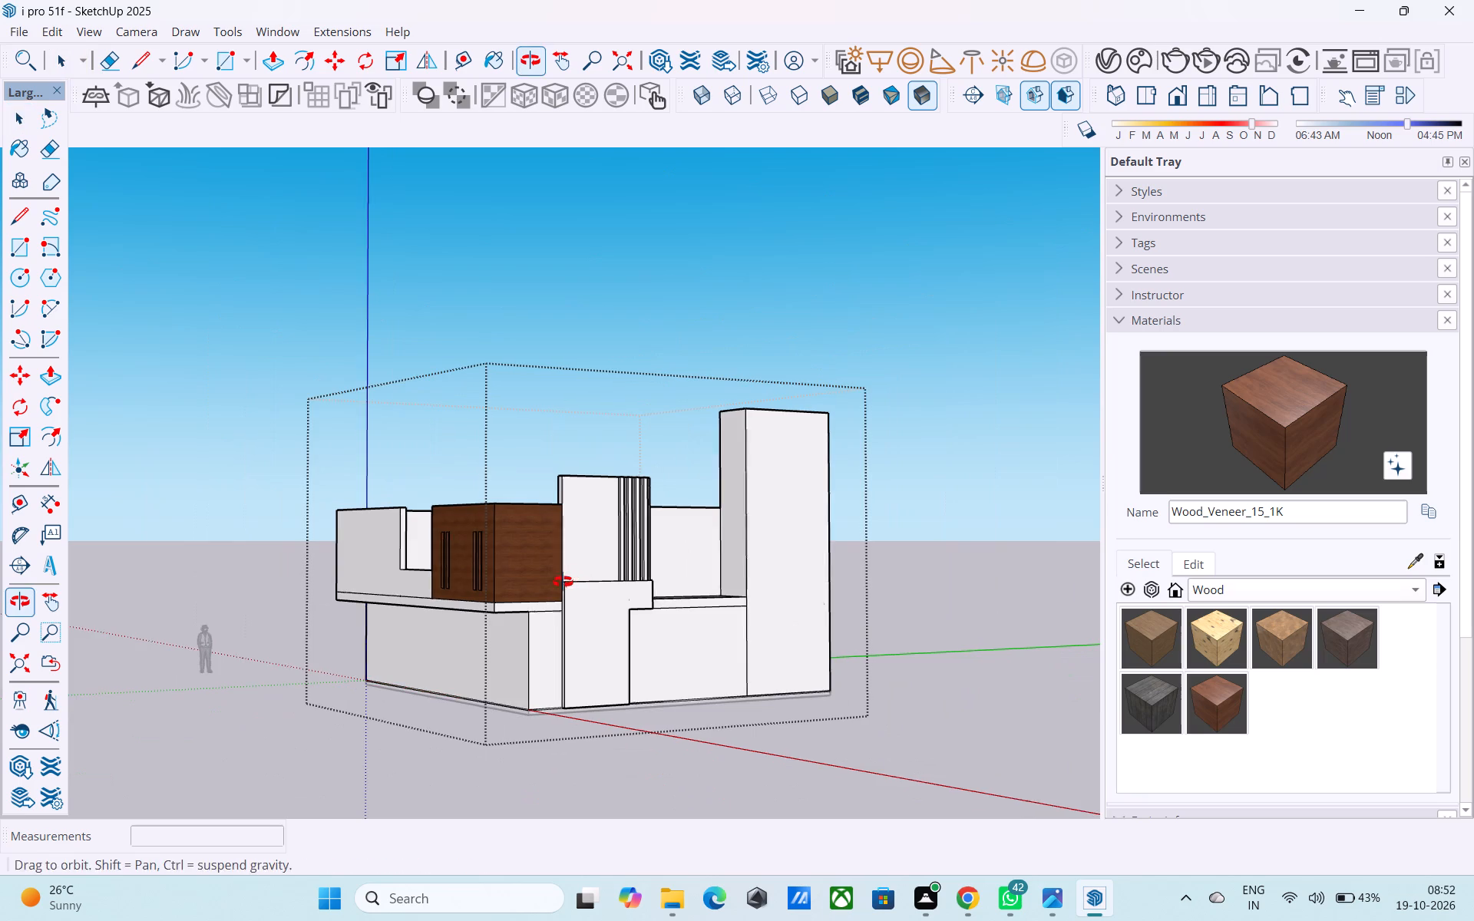
middle_drag(563, 582, 547, 582)
scroll(600, 583, down, 4)
middle_drag(622, 586, 442, 601)
scroll(442, 601, up, 4)
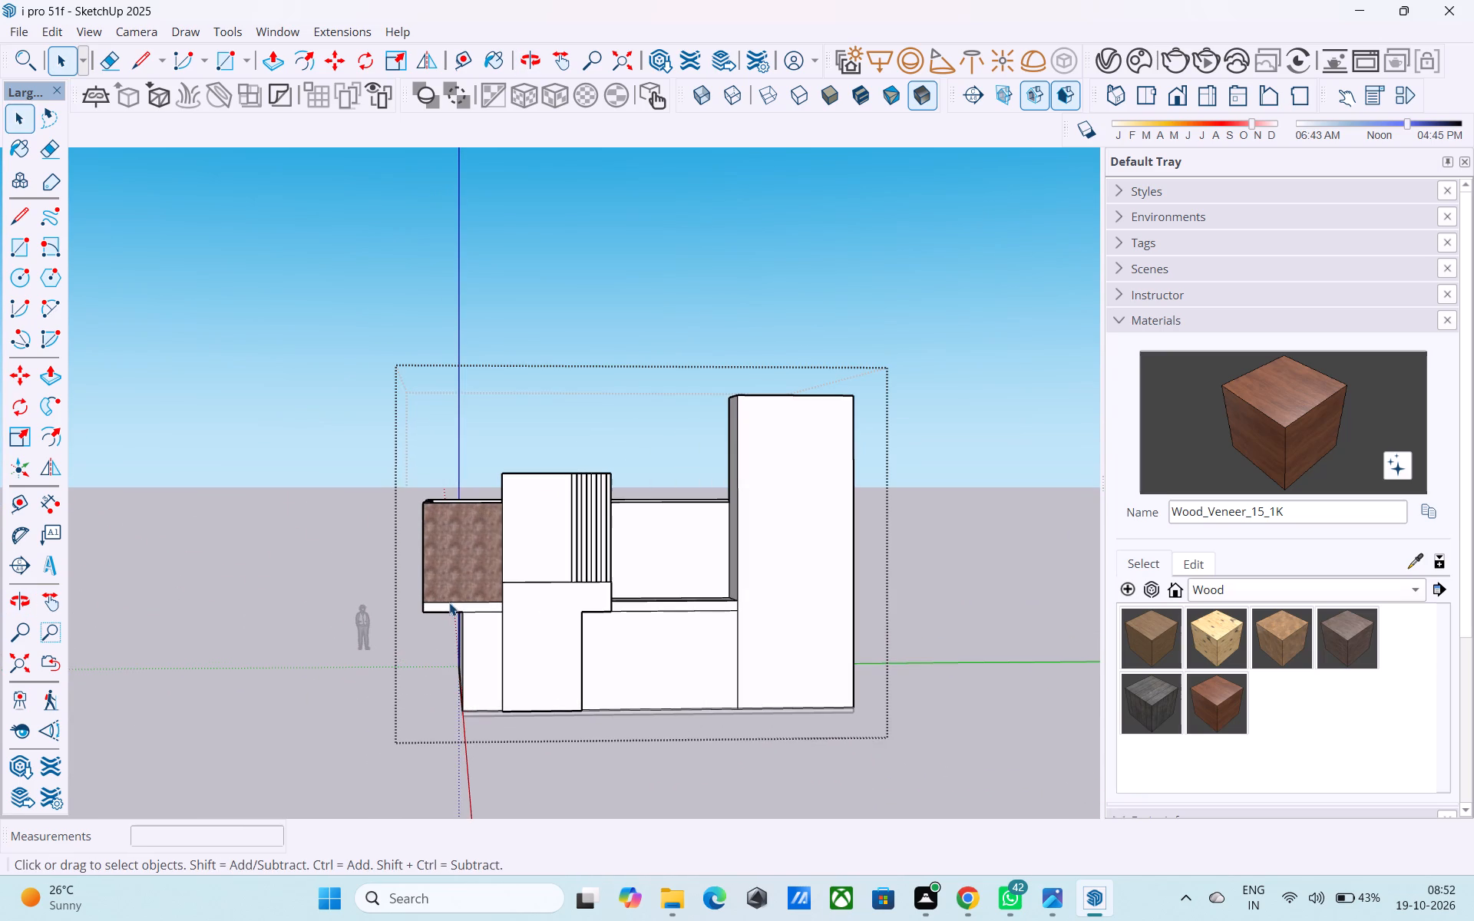
scroll(475, 535, down, 4)
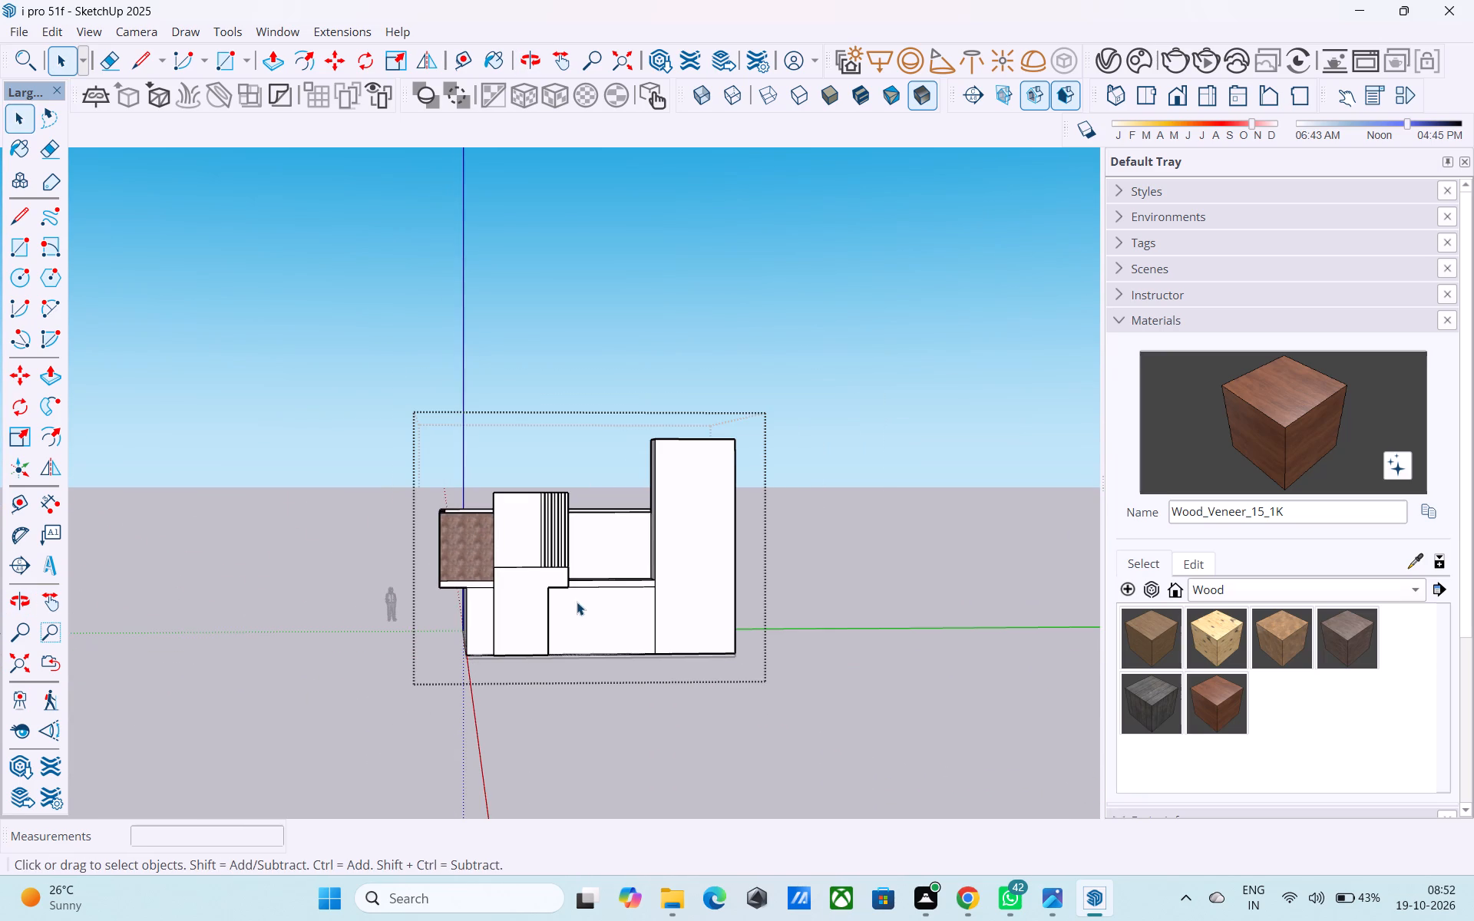
middle_drag(579, 600, 597, 606)
scroll(548, 535, up, 10)
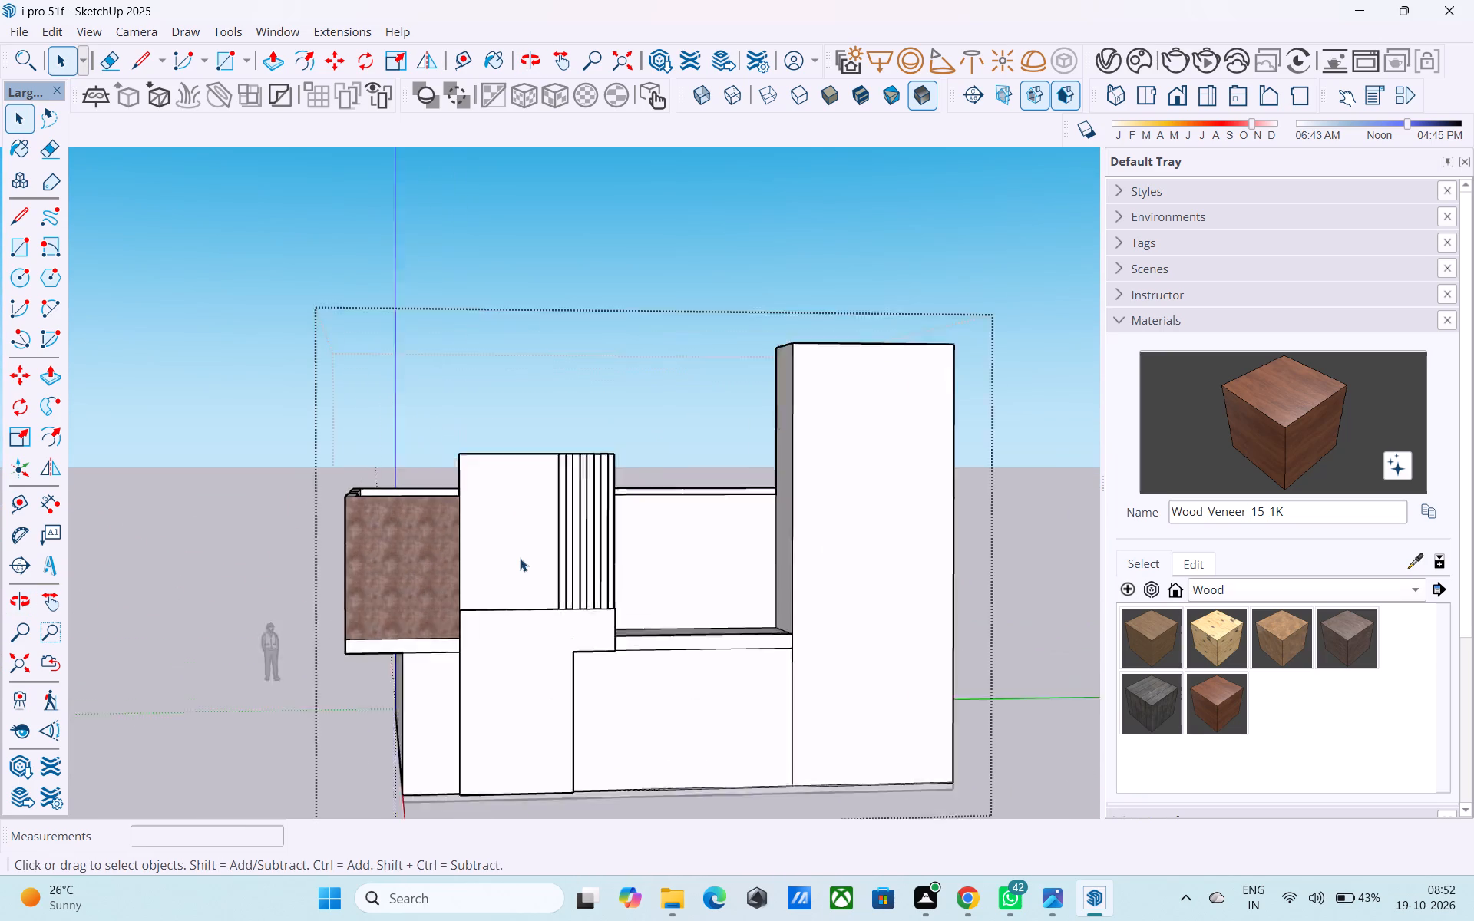
scroll(520, 558, up, 1)
middle_drag(497, 572, 694, 595)
scroll(691, 595, up, 5)
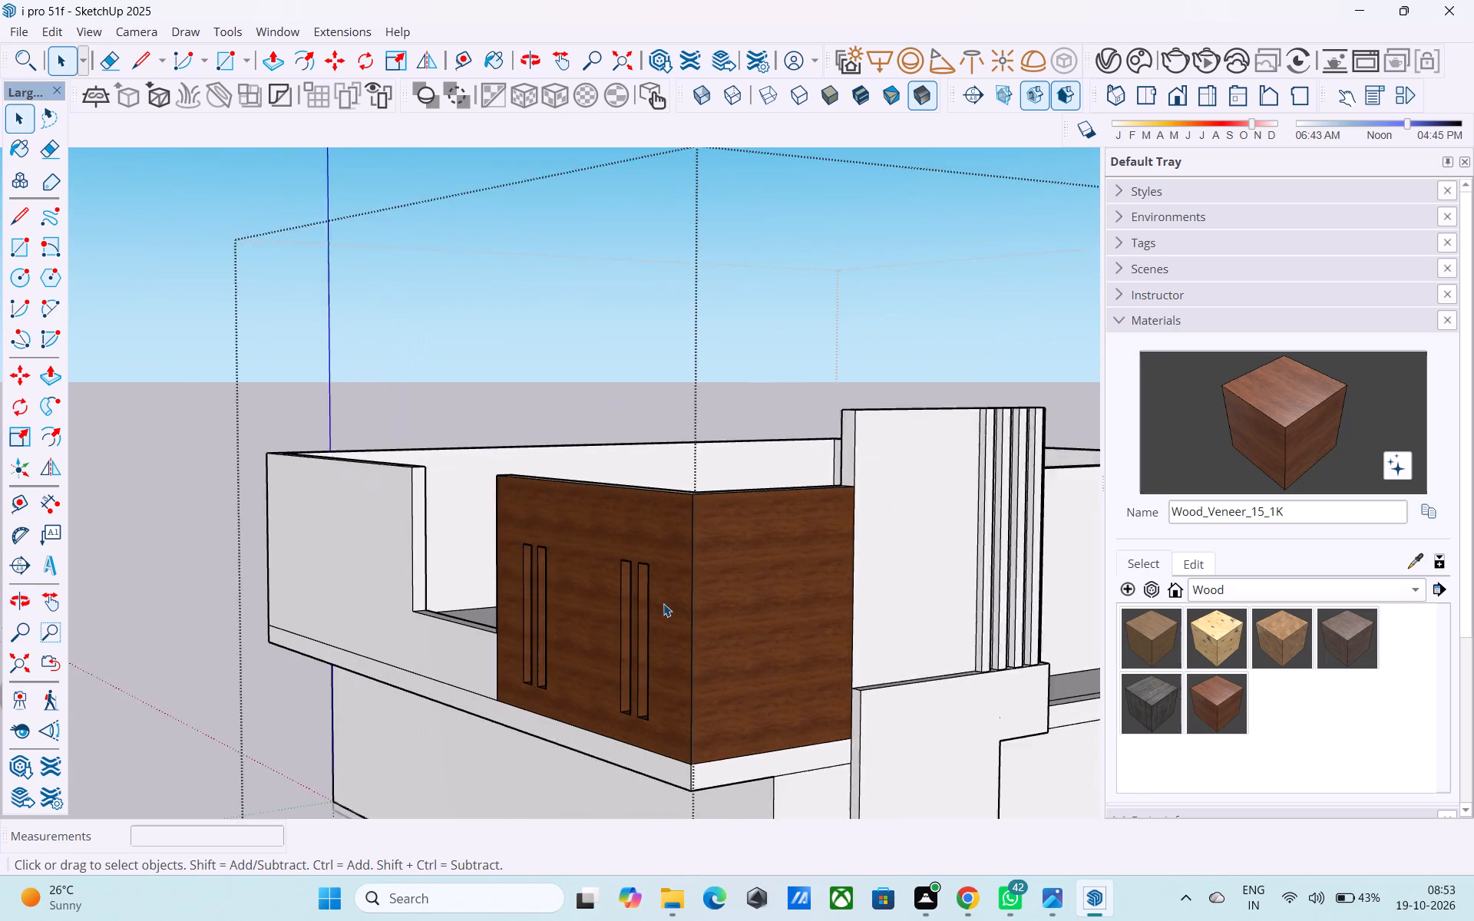
scroll(663, 603, up, 2)
scroll(658, 605, down, 3)
middle_drag(657, 605, 565, 606)
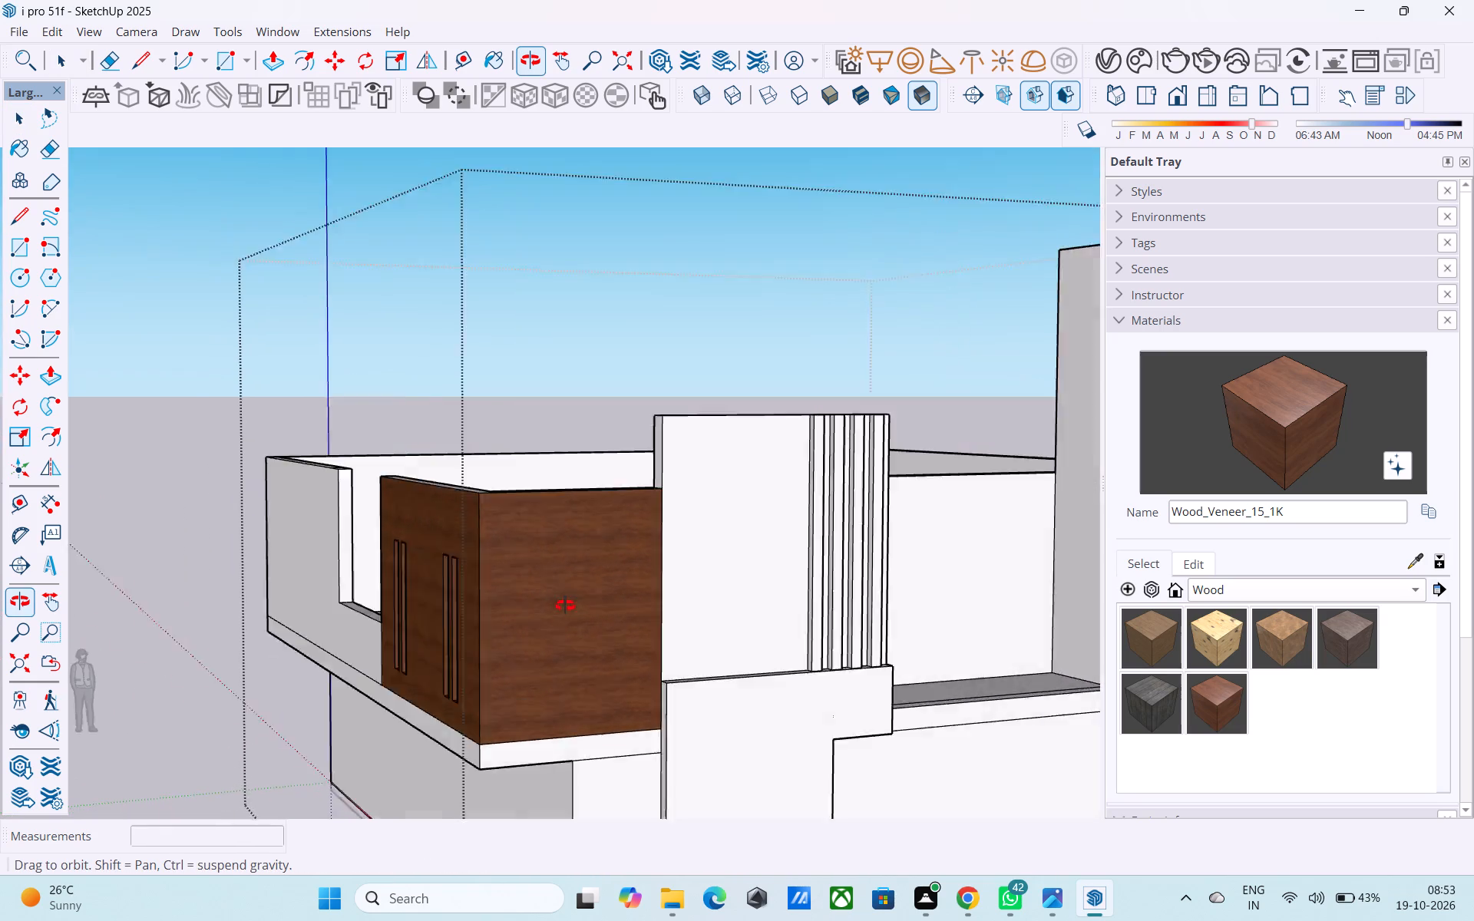
middle_drag(565, 606, 524, 616)
scroll(567, 593, up, 2)
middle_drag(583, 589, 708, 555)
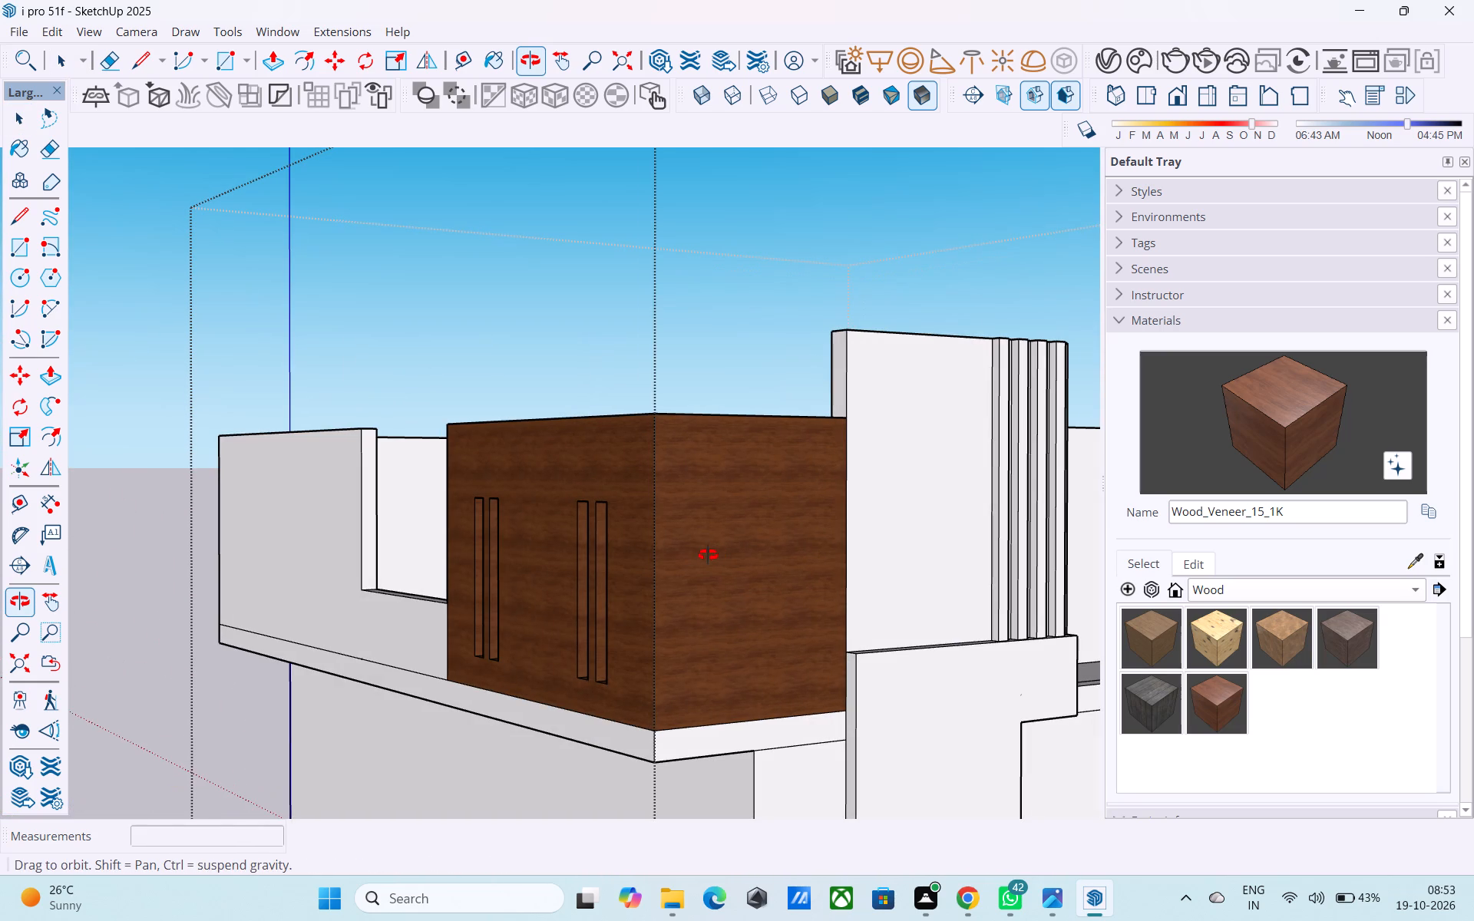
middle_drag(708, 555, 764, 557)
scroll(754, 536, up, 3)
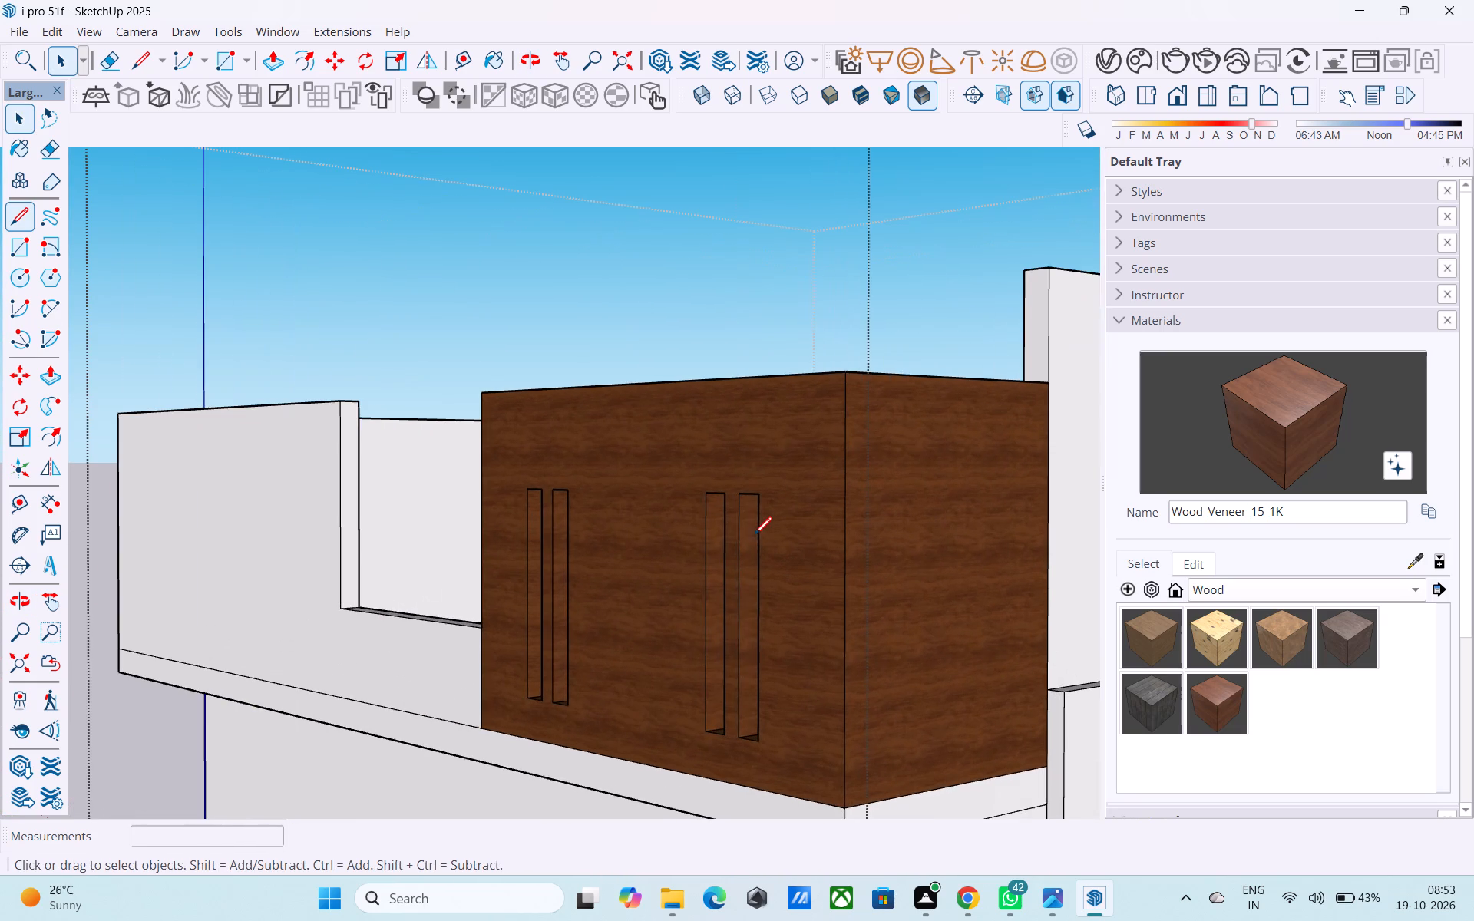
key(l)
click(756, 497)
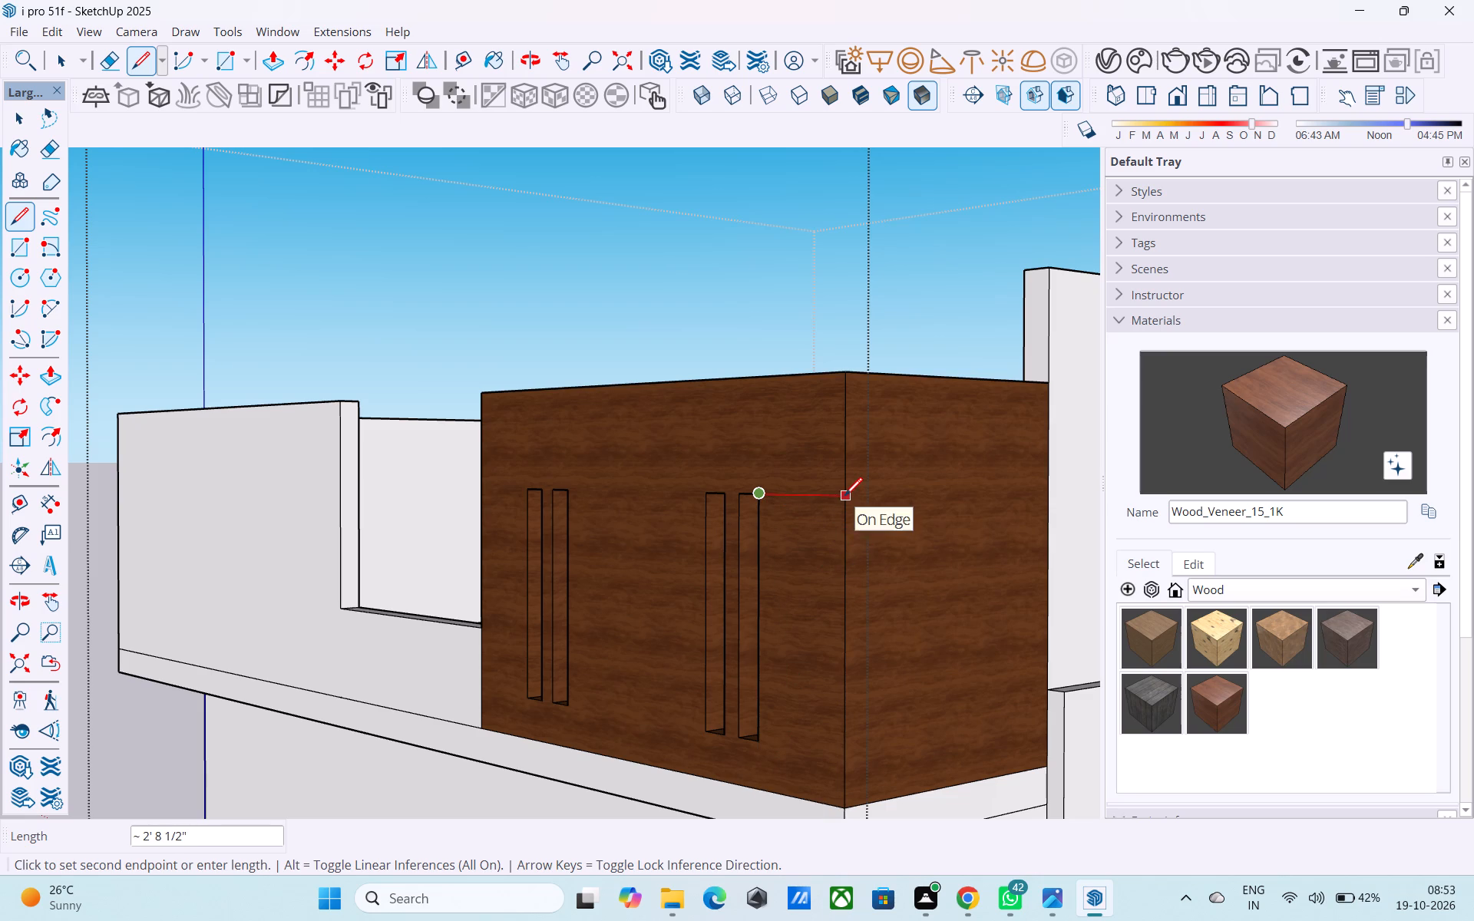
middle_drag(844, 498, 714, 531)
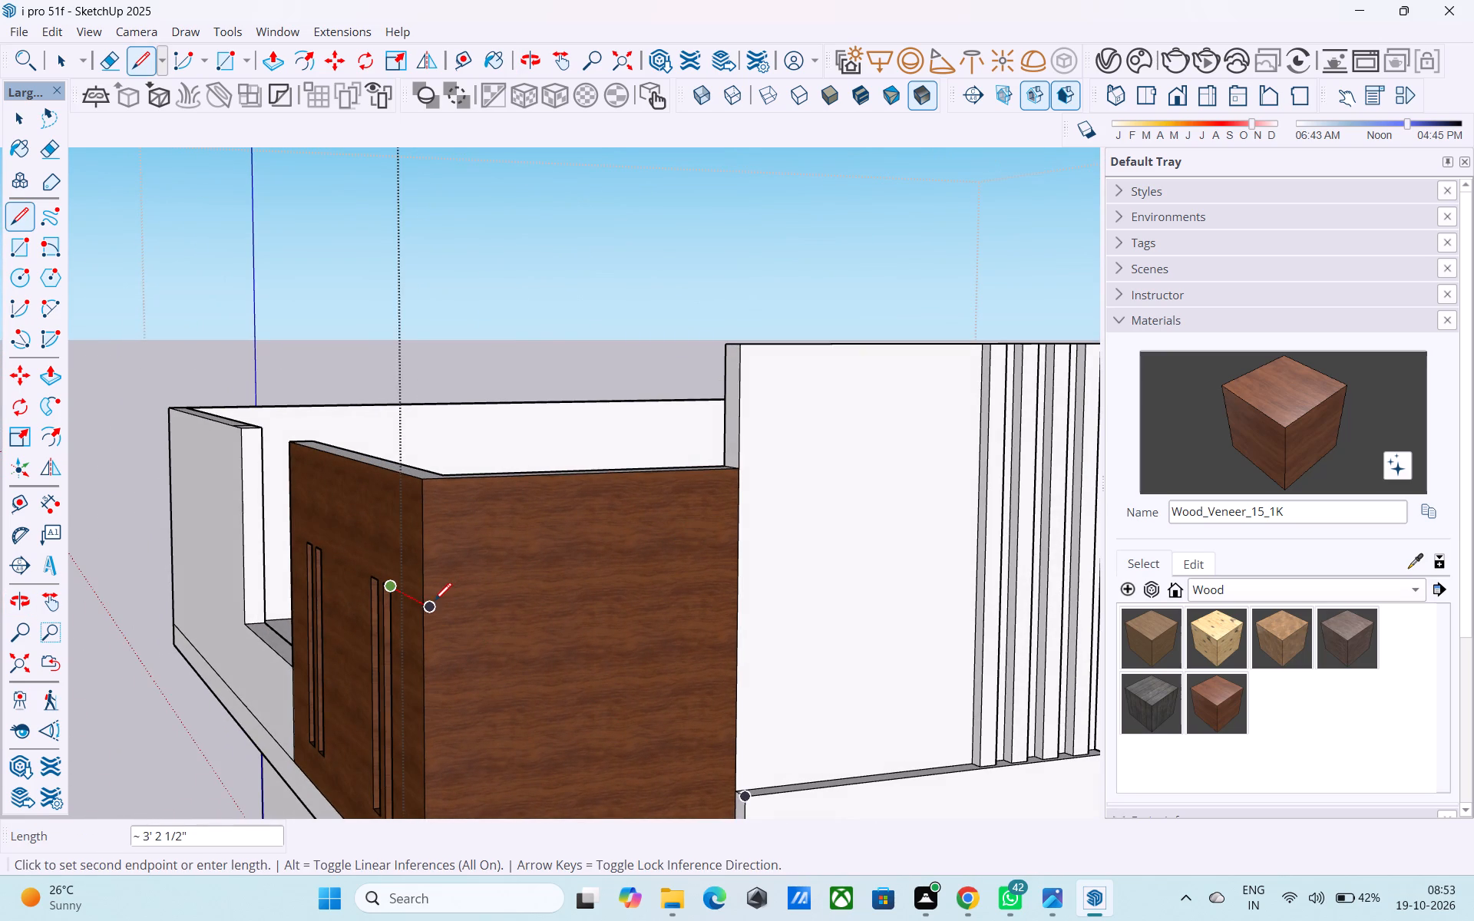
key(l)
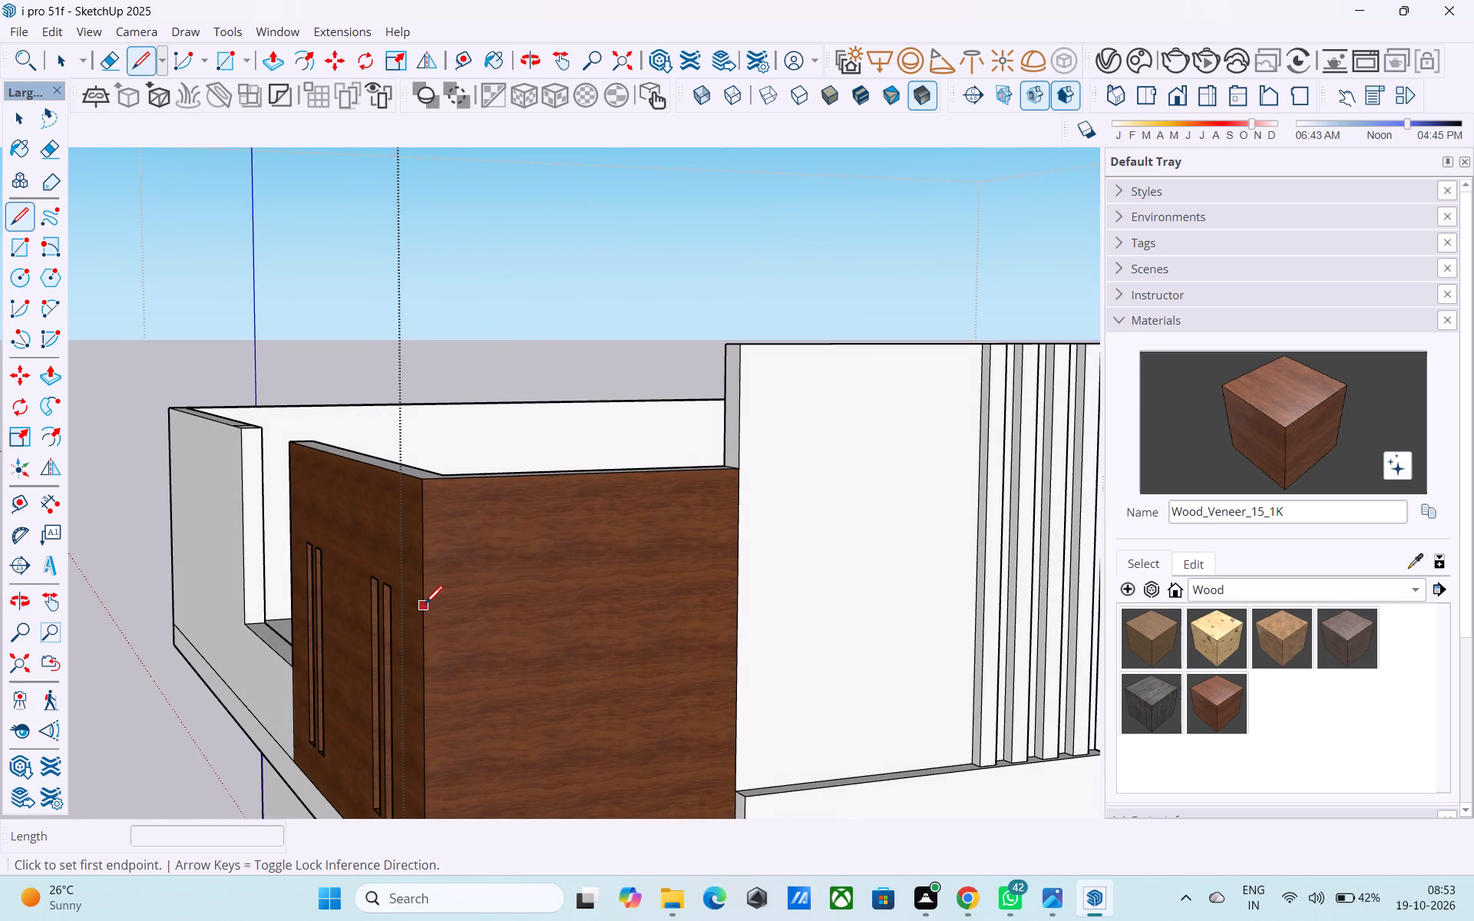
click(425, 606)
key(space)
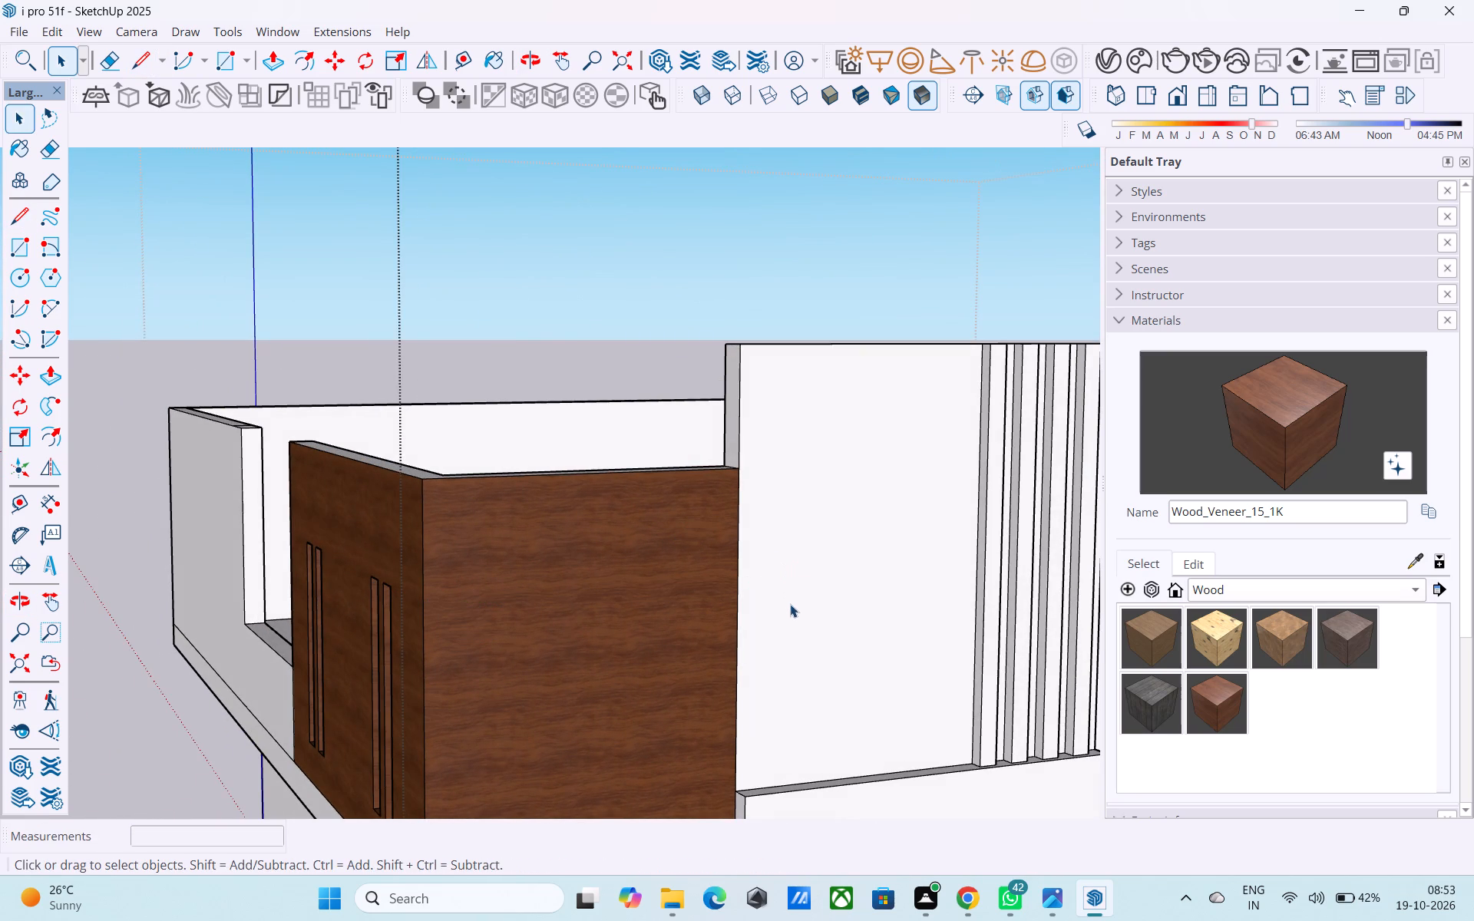
Place a horizontal guide 7' above the bottom edge of the white finned wall beside the wood cladding.
key(t)
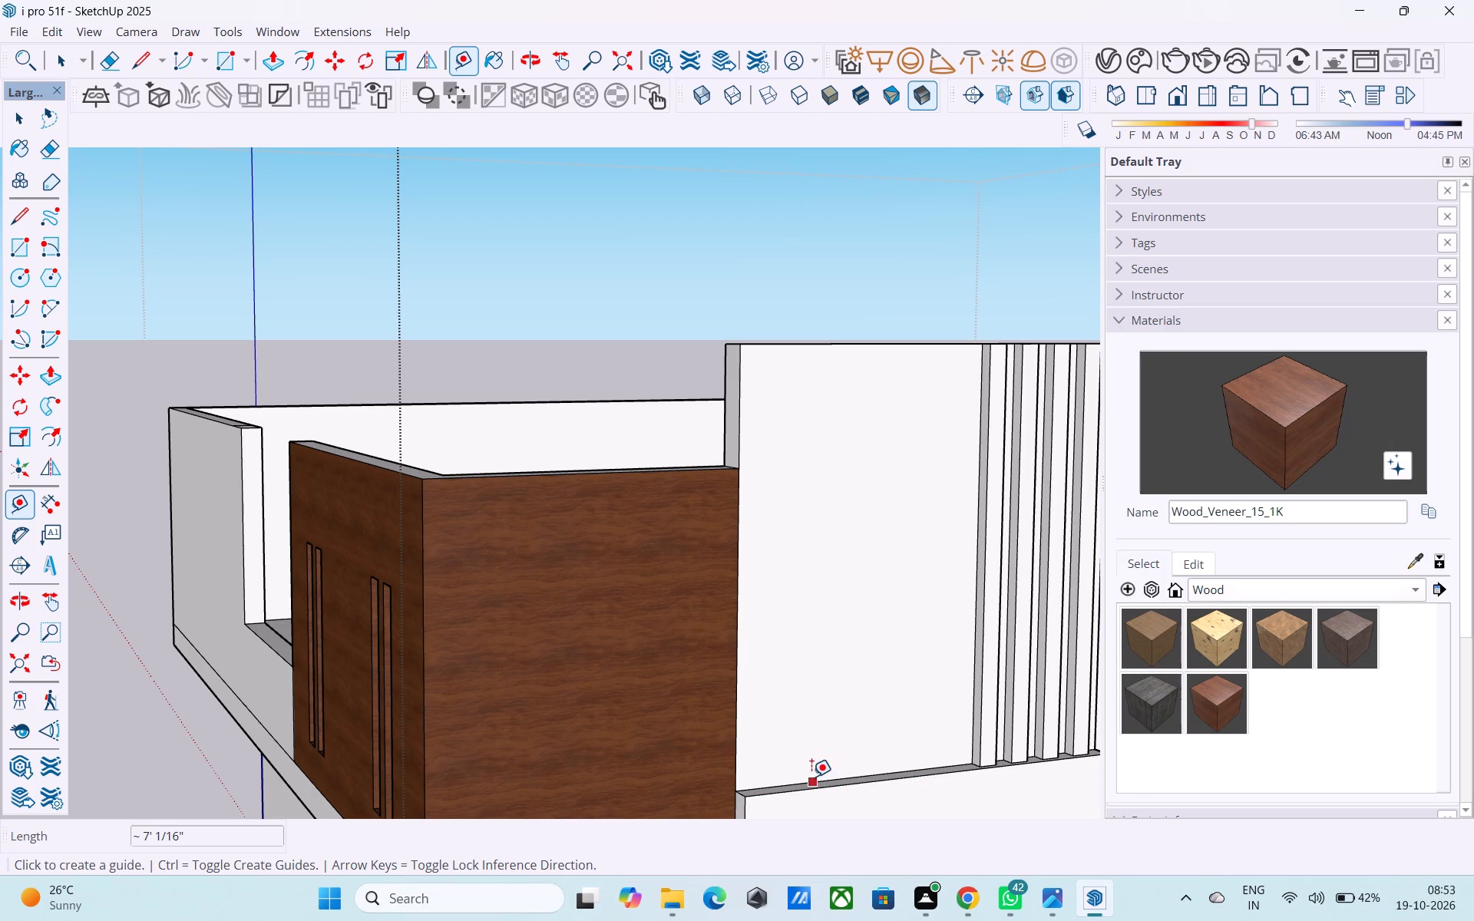
click(811, 777)
key(7)
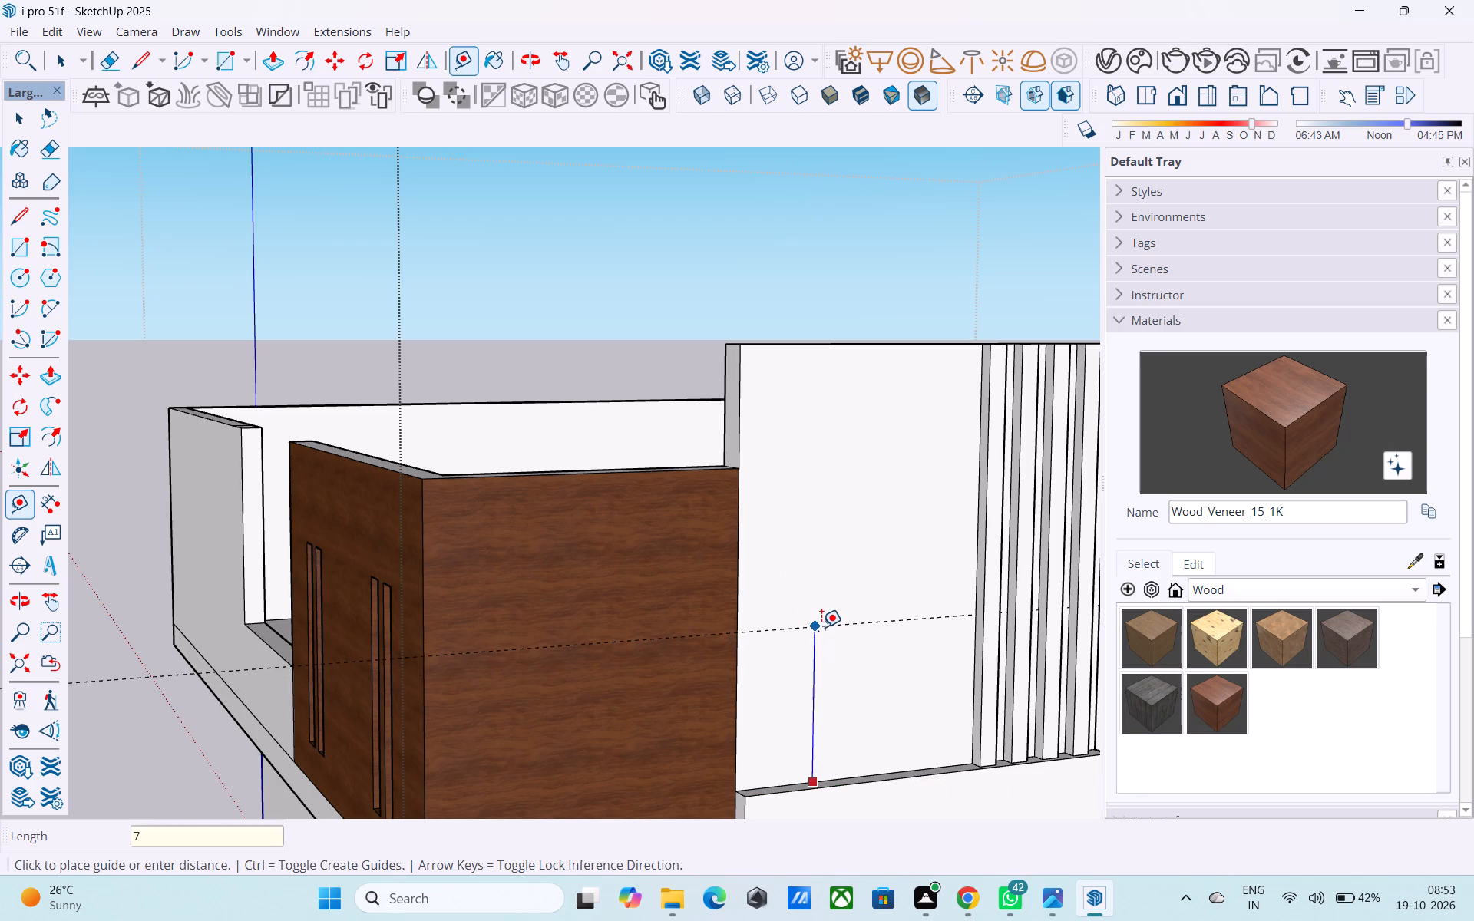
key(apostrophe)
key(Return)
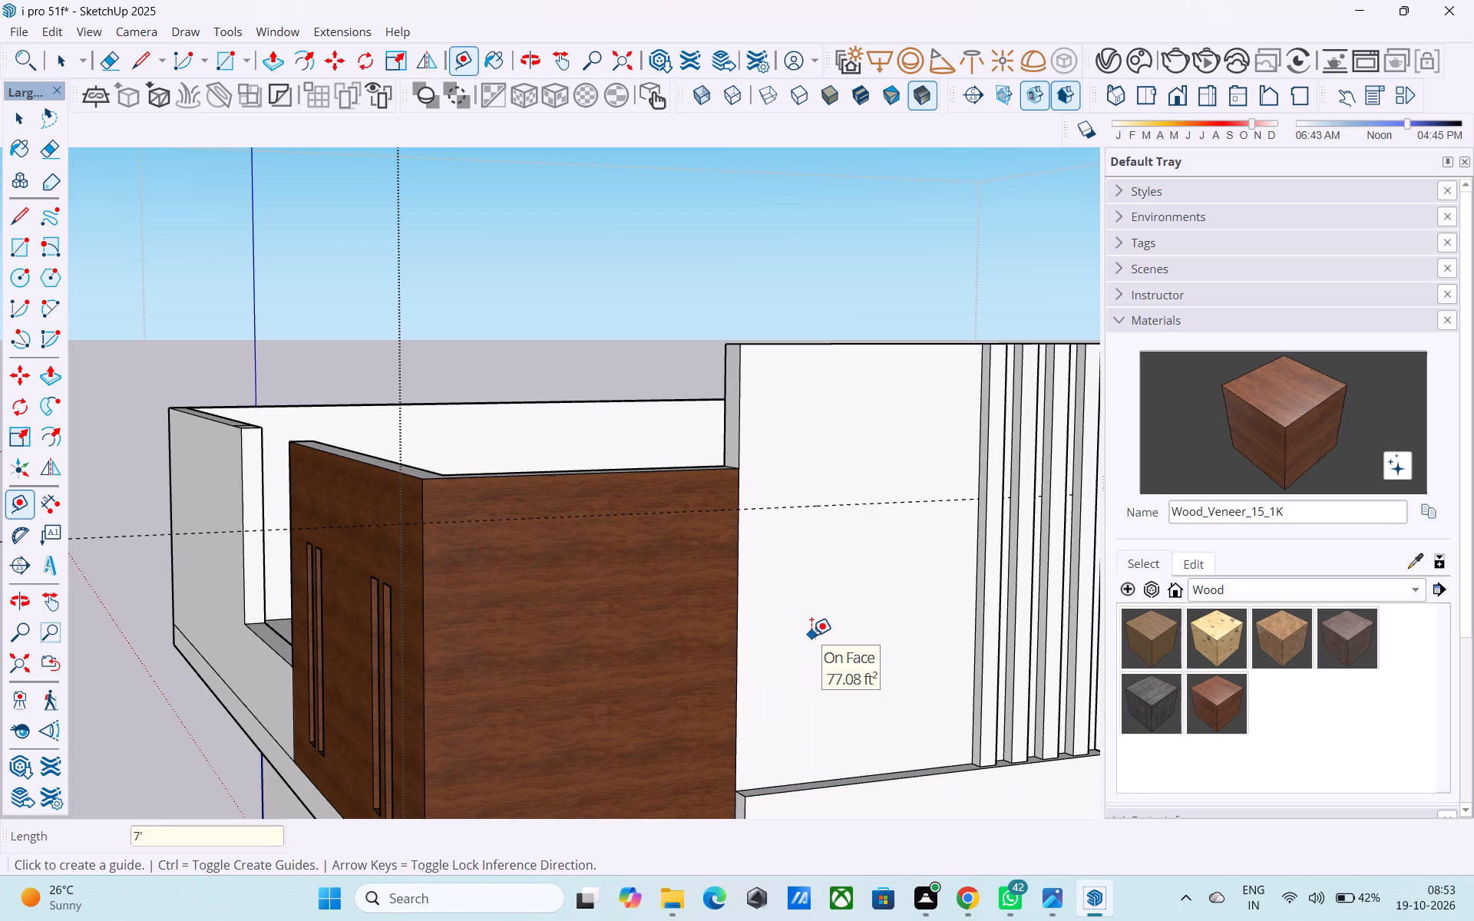
scroll(810, 635, down, 2)
middle_drag(810, 635, 804, 584)
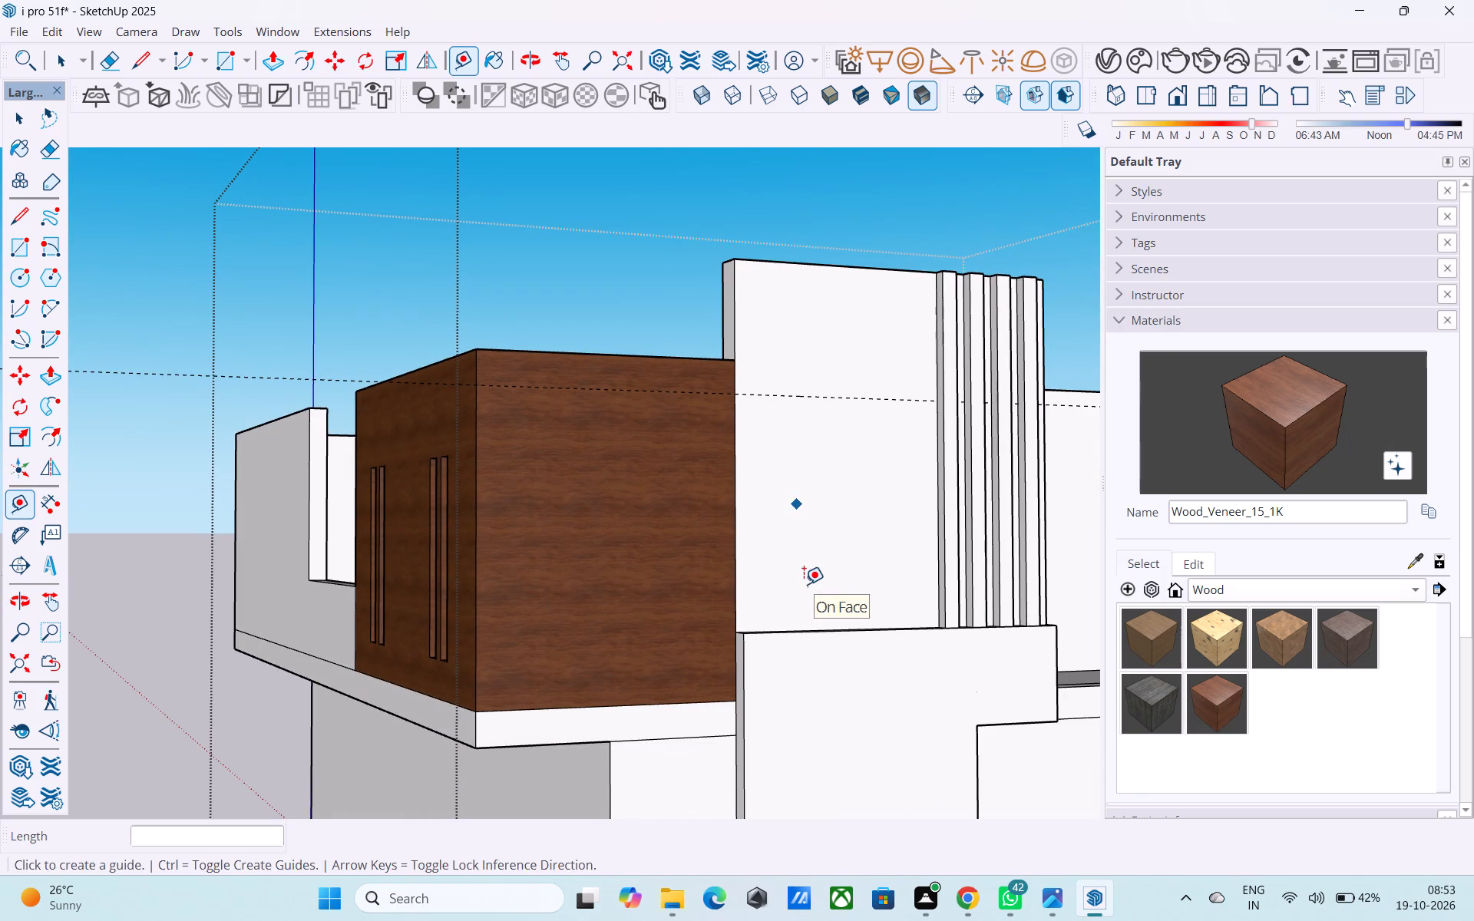
key(space)
Draw a horizontal line from the top corner of the slot nearest the building corner to the wood-clad corner edge.
middle_drag(703, 625, 777, 679)
key(l)
scroll(655, 606, up, 6)
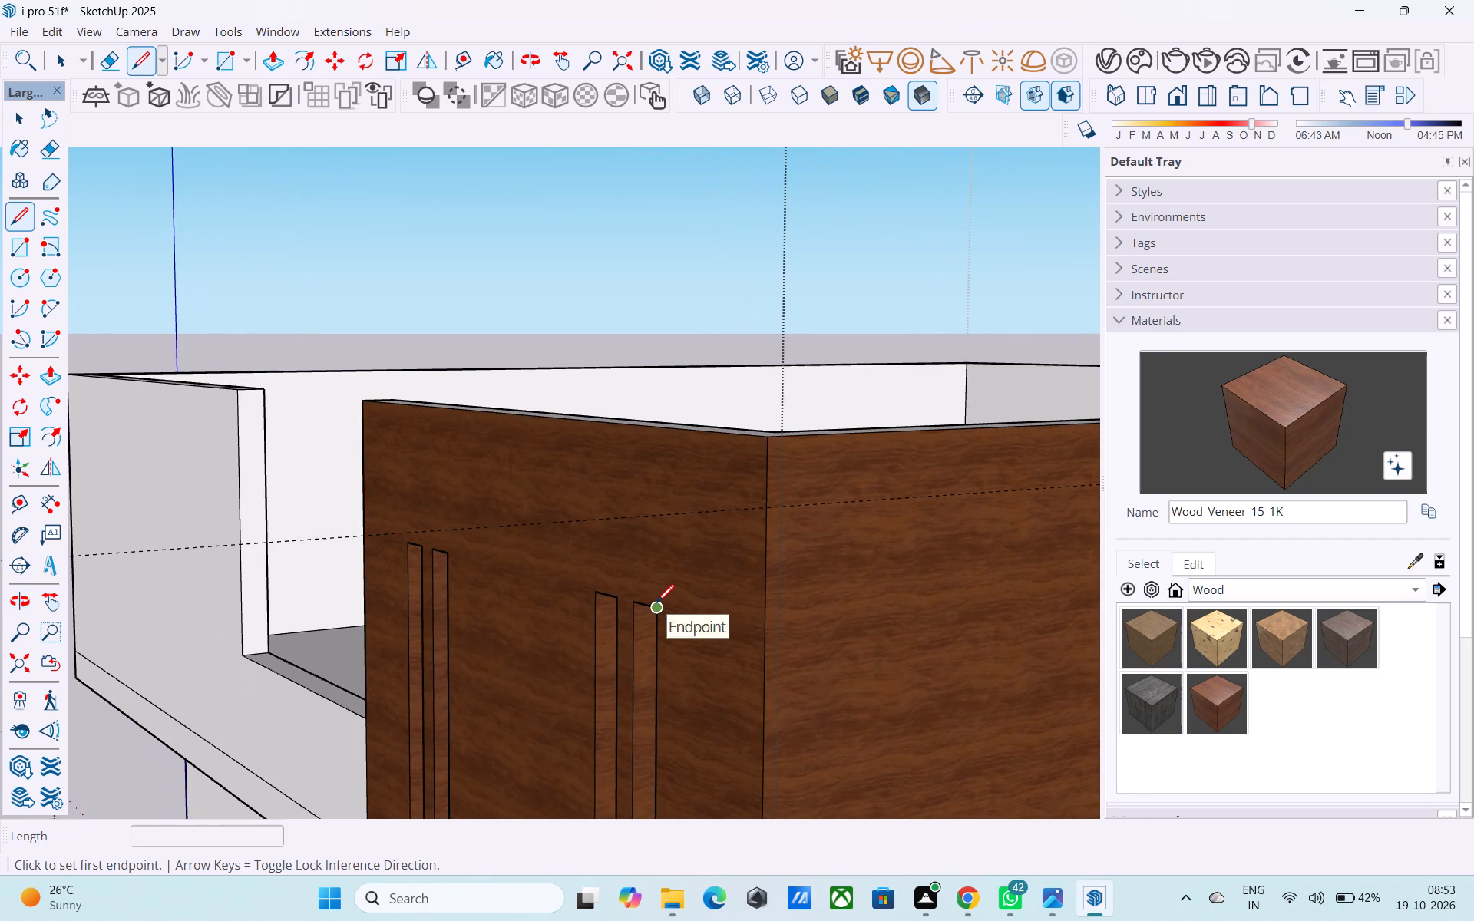
click(656, 604)
click(765, 644)
click(768, 640)
scroll(652, 672, down, 1)
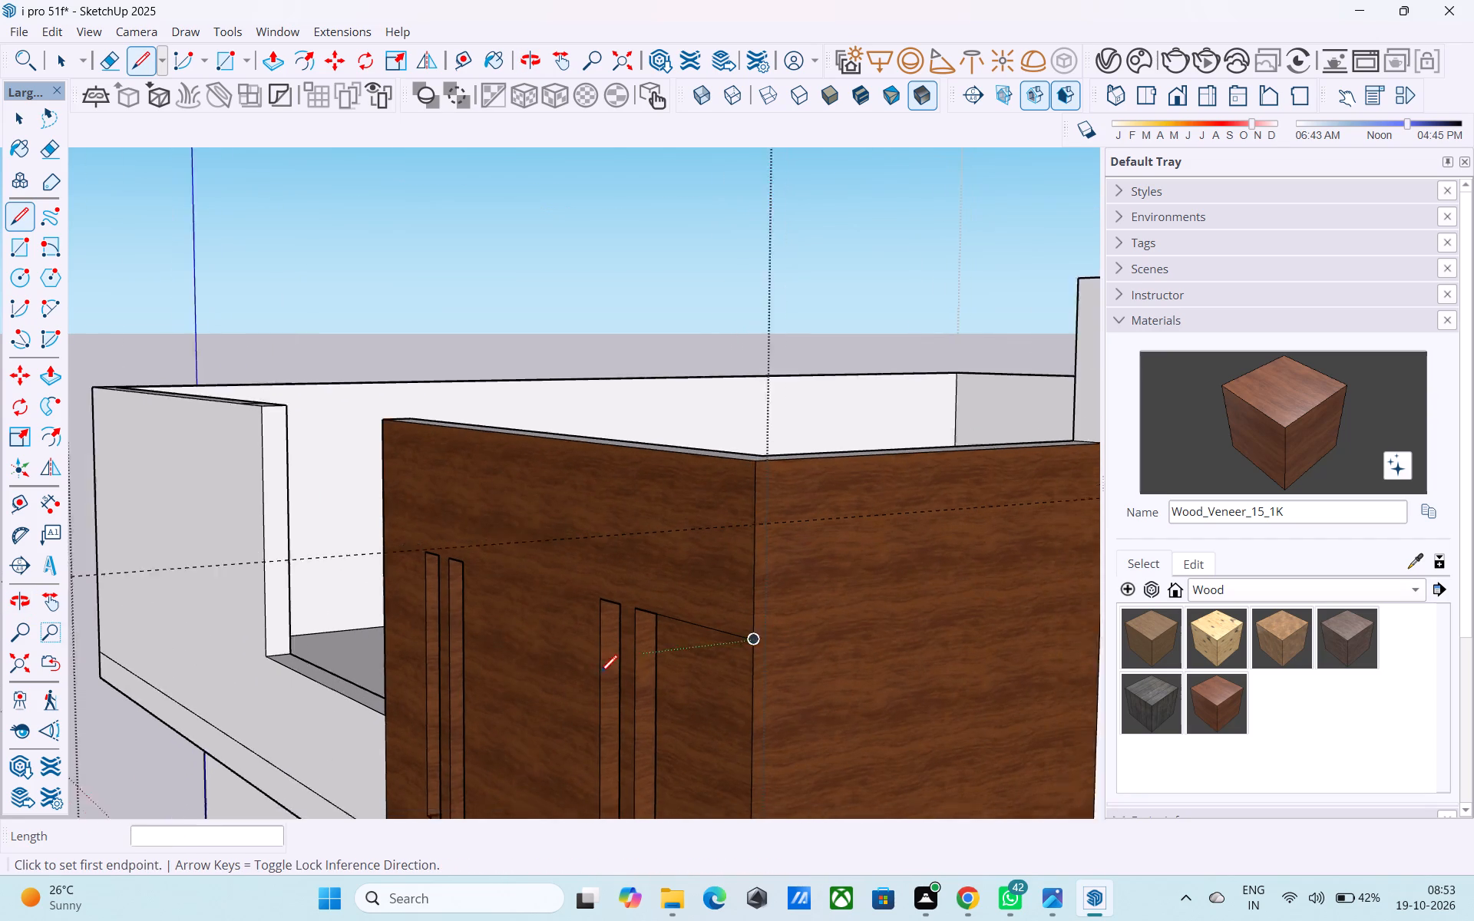
scroll(600, 675, down, 7)
middle_drag(709, 655, 641, 645)
scroll(693, 629, up, 3)
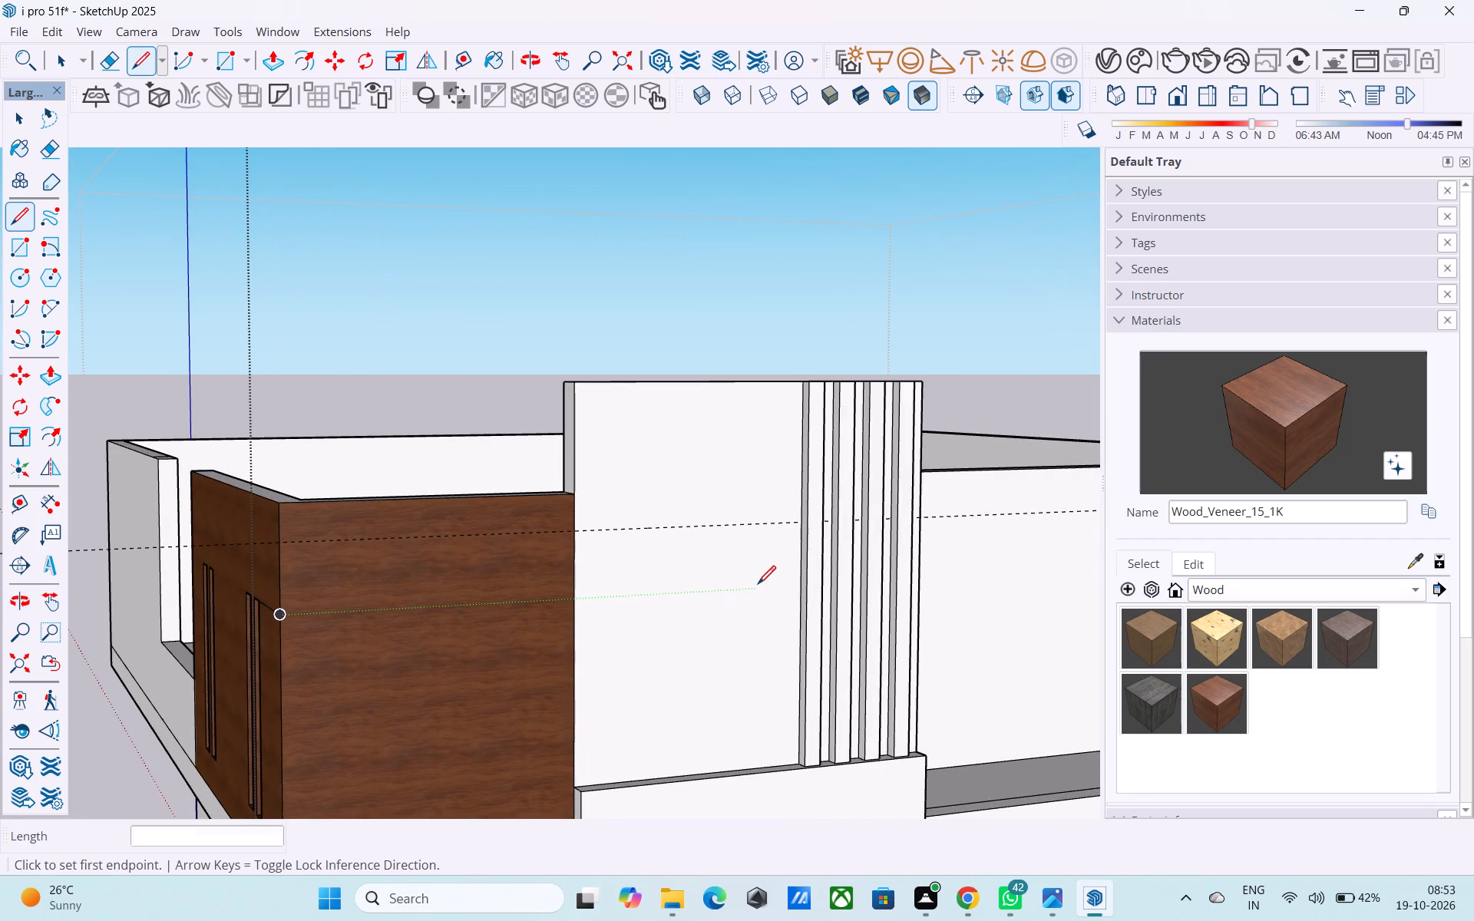
Draw a horizontal line at slot-top height from the wood-clad corner edge across the white wall to the first fin.
middle_drag(758, 586, 772, 609)
click(333, 692)
scroll(712, 634, up, 4)
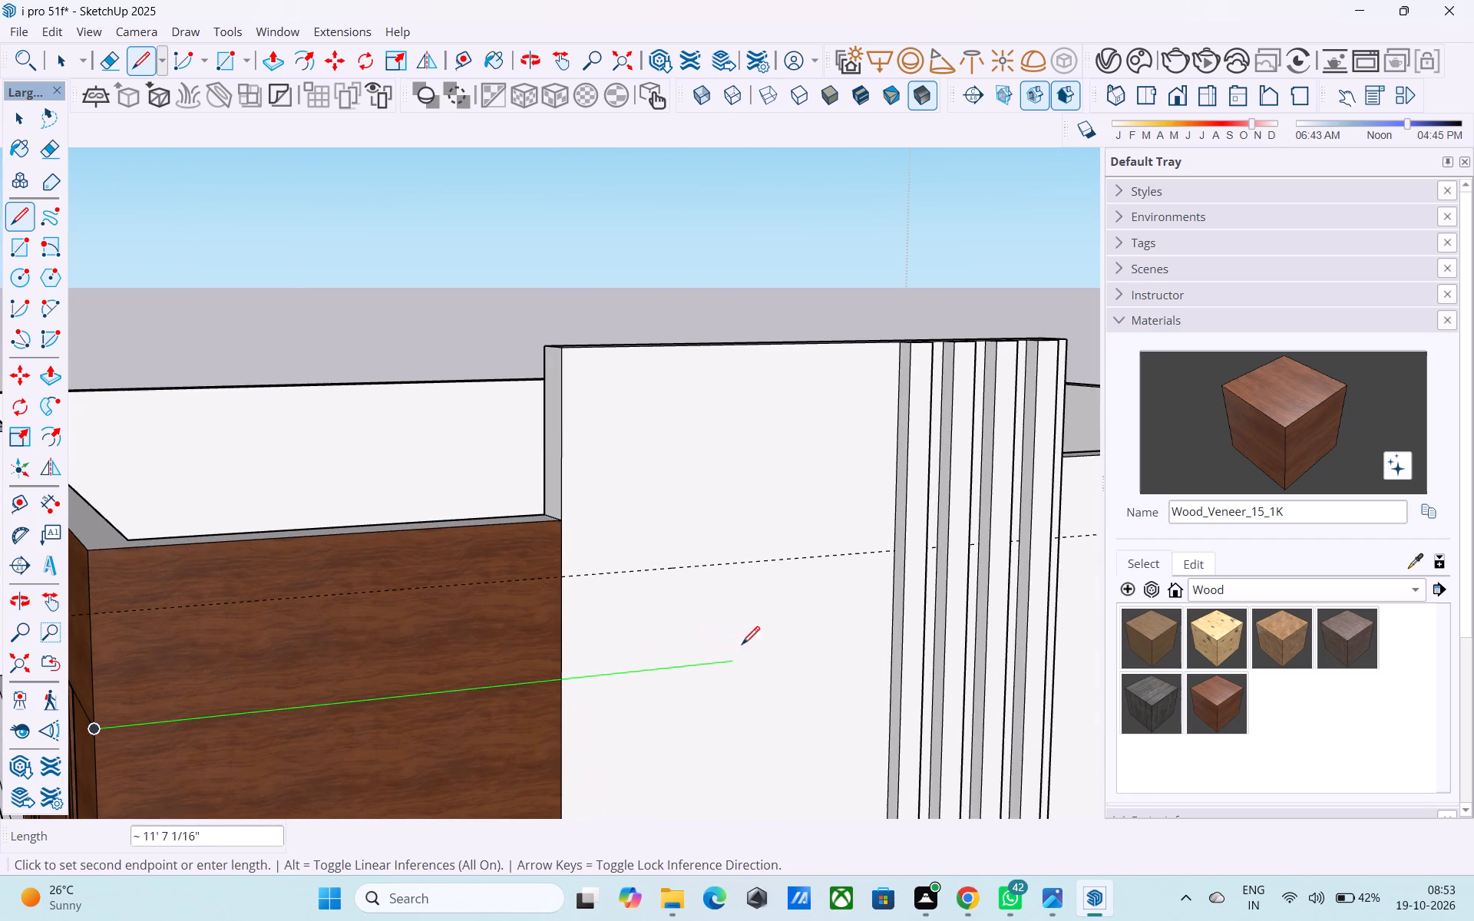
click(894, 642)
key(space)
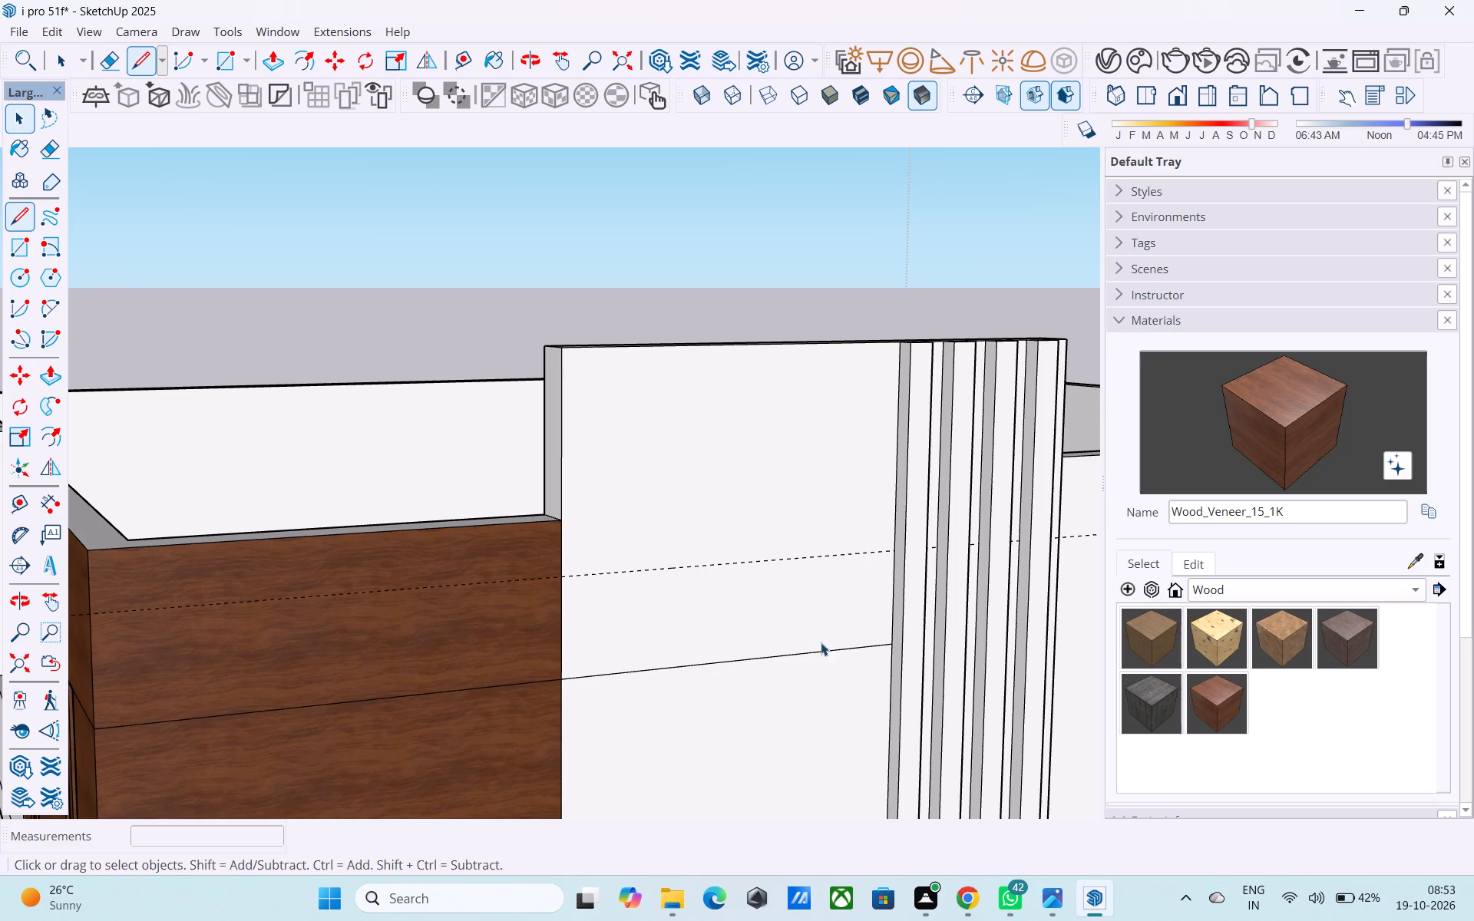
Draw an 8" by 6' upright rectangle on the white wall, hanging from the horizontal line just beside the first fin.
scroll(708, 630, down, 4)
middle_drag(696, 665, 675, 633)
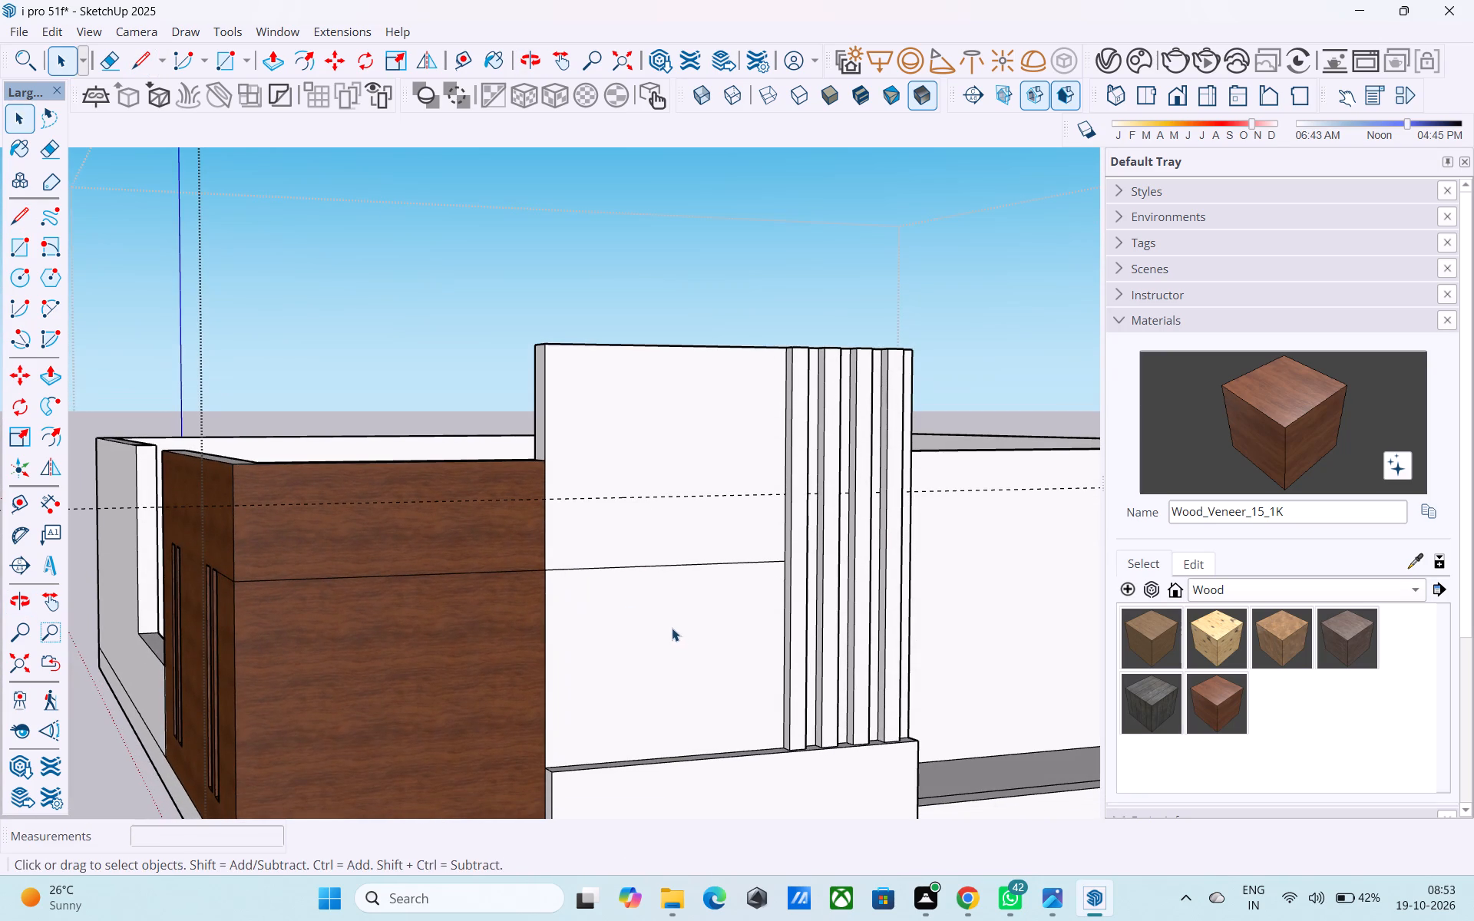
middle_drag(671, 609, 657, 601)
scroll(669, 591, up, 2)
middle_drag(730, 573, 756, 577)
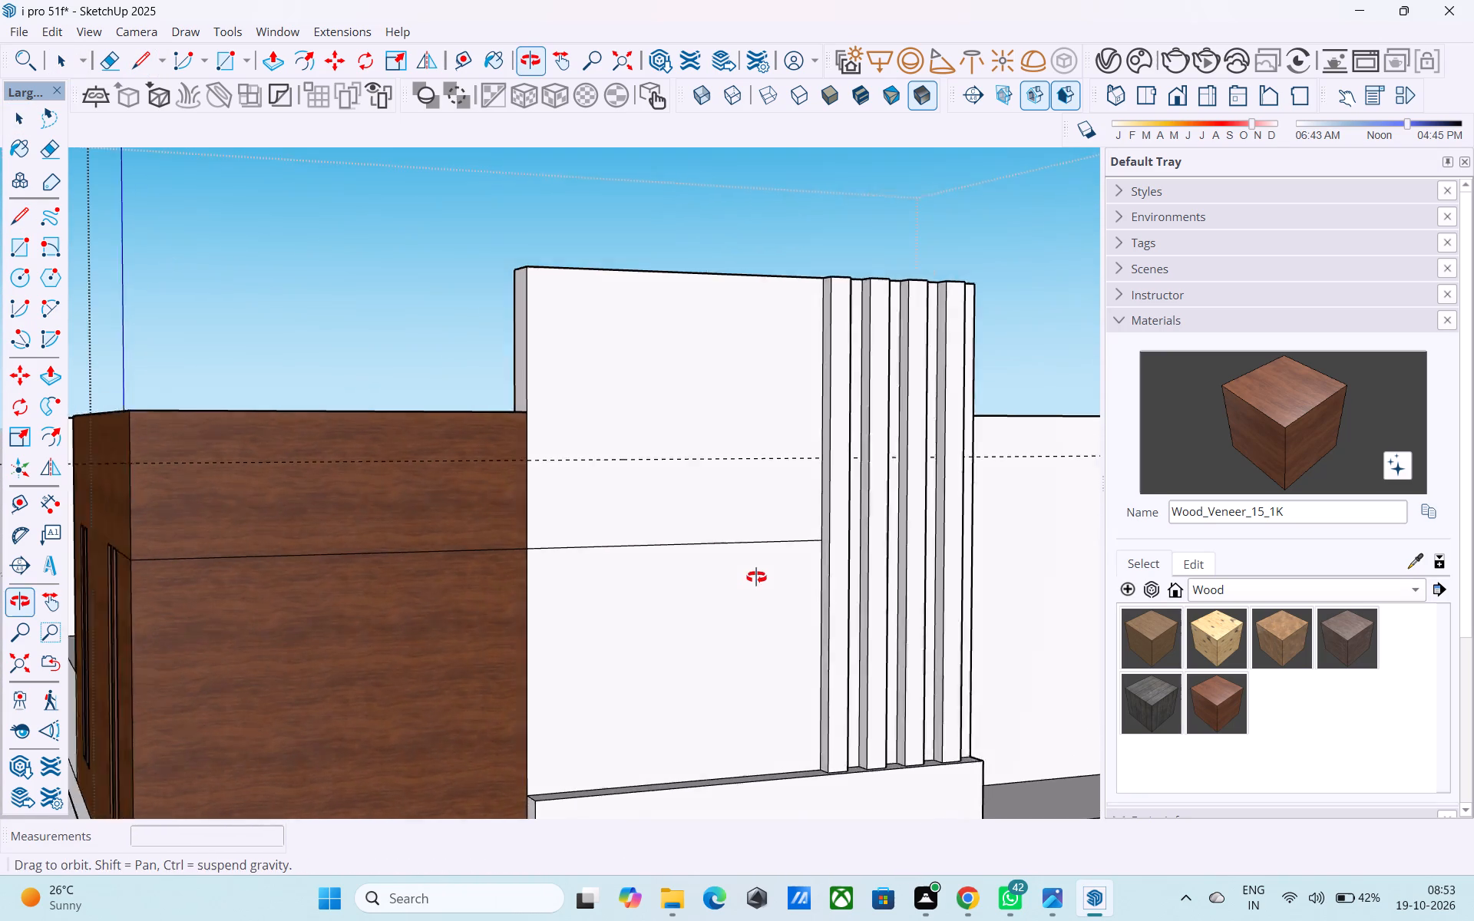
middle_drag(756, 577, 760, 579)
scroll(822, 575, up, 5)
key(r)
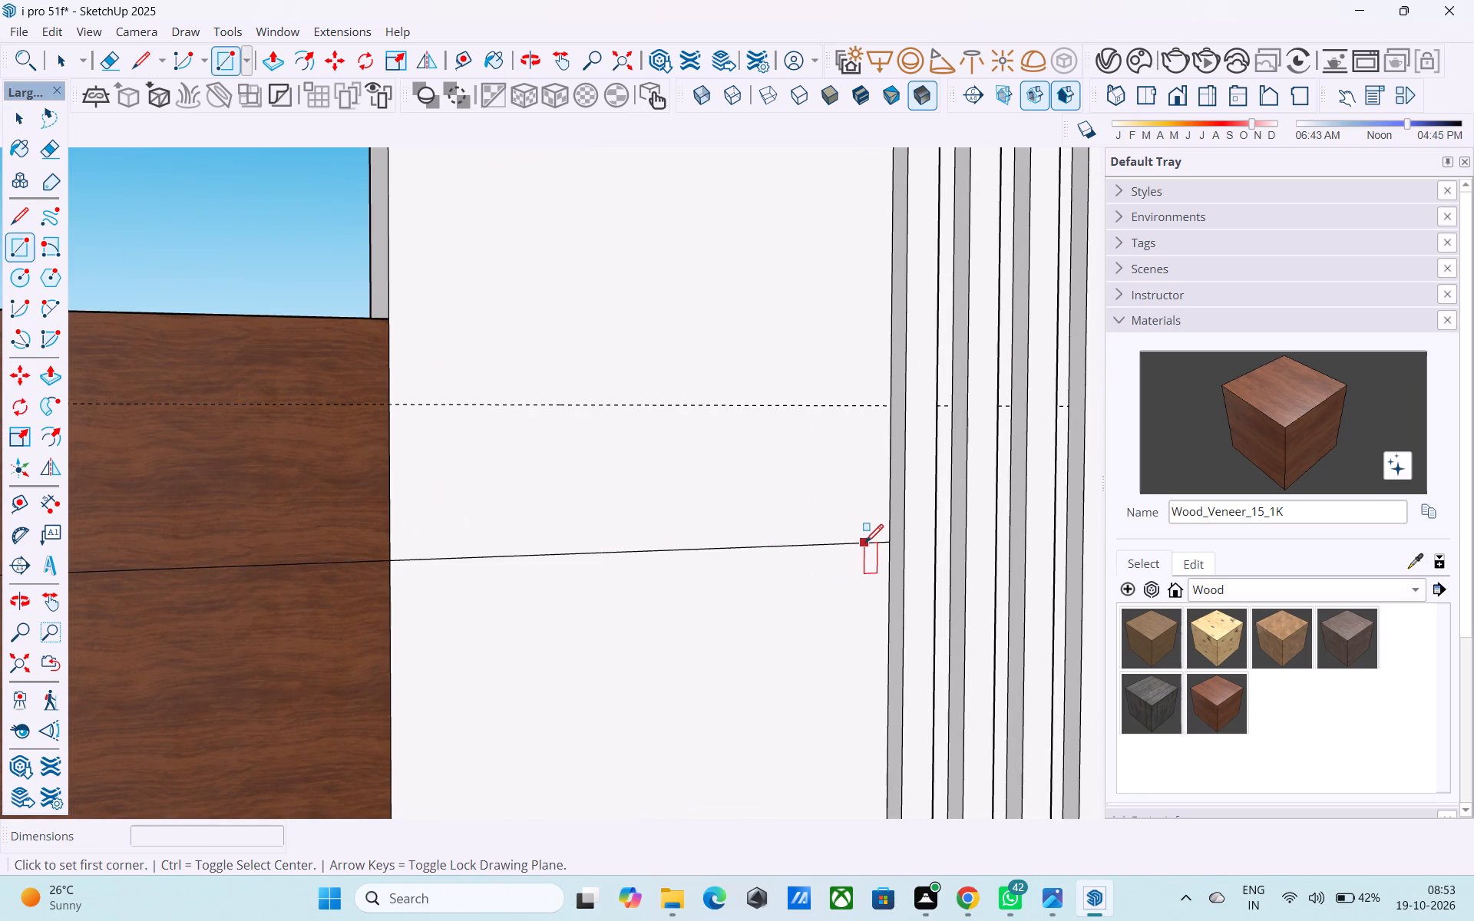
click(865, 543)
scroll(865, 545, down, 4)
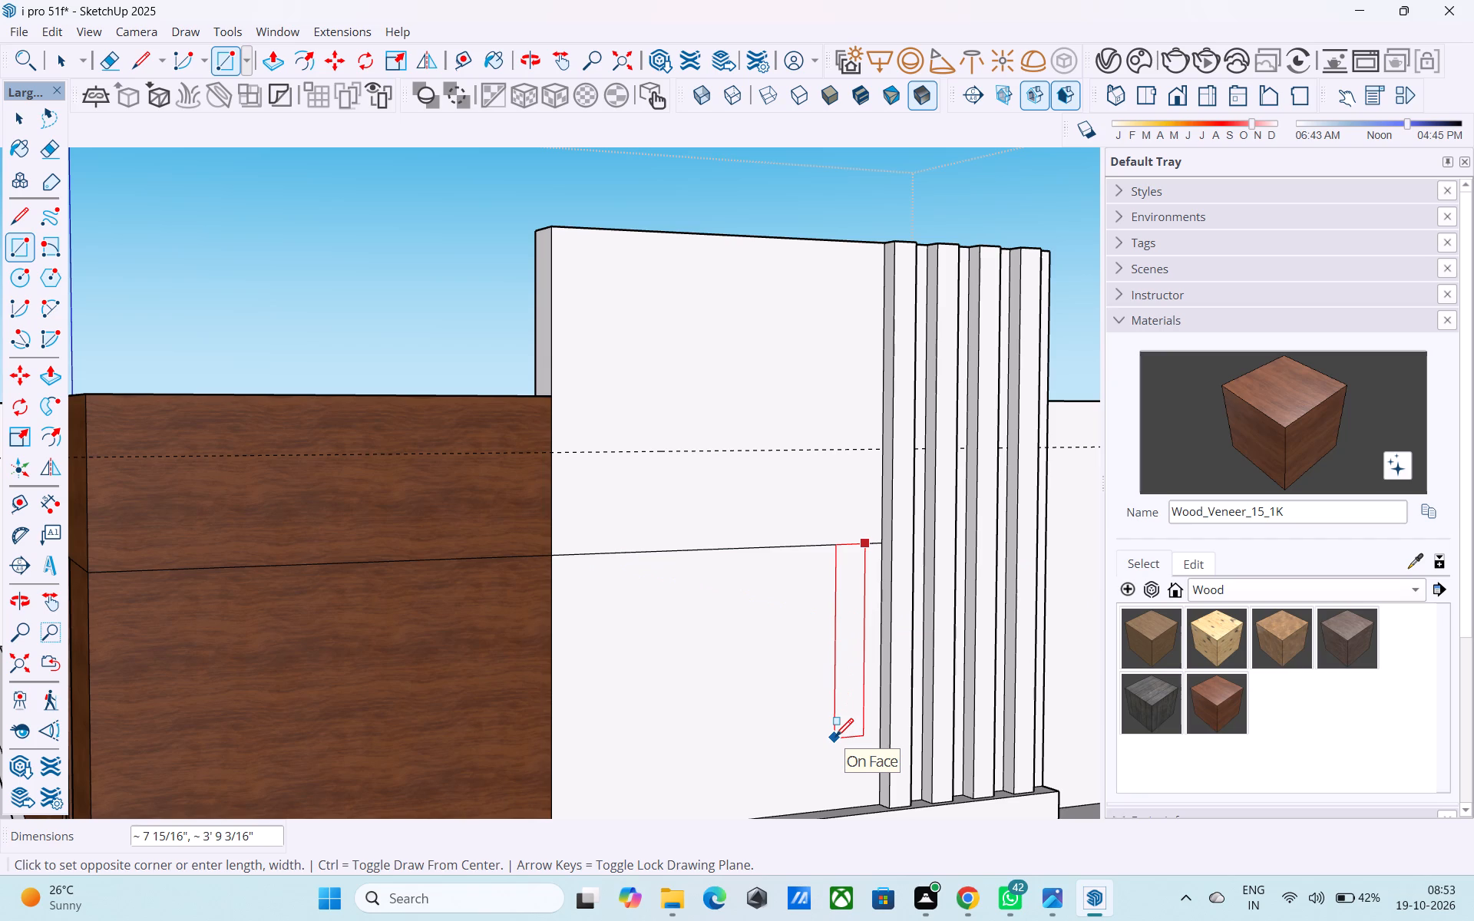
text(8",6')
key(Return)
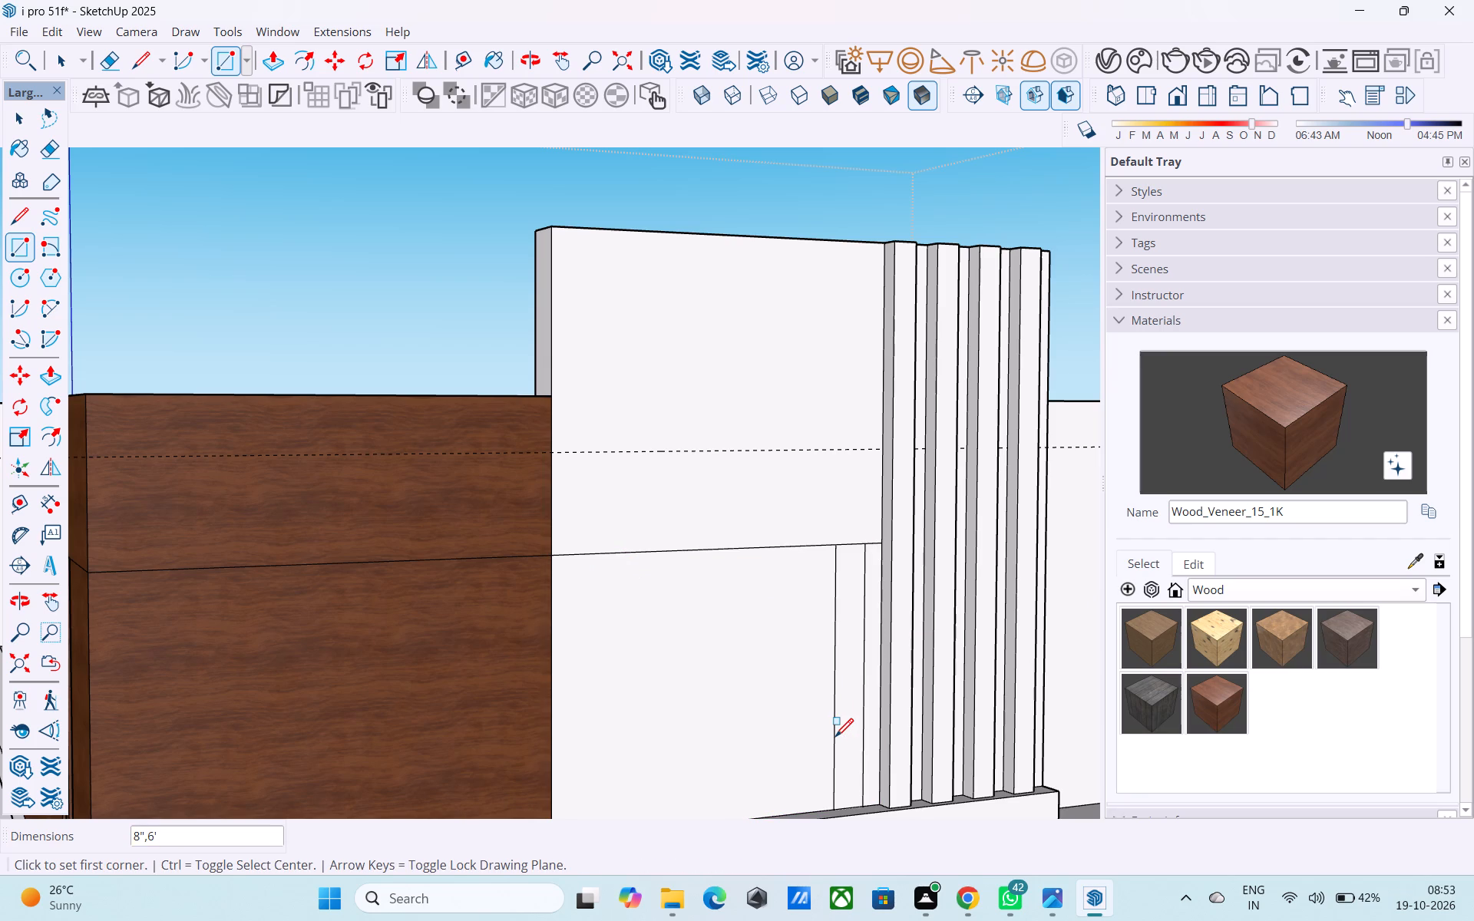
Copy the tall rectangle about 1' 5" along the horizontal line toward the wood cladding.
scroll(815, 737, down, 7)
middle_drag(824, 735, 821, 729)
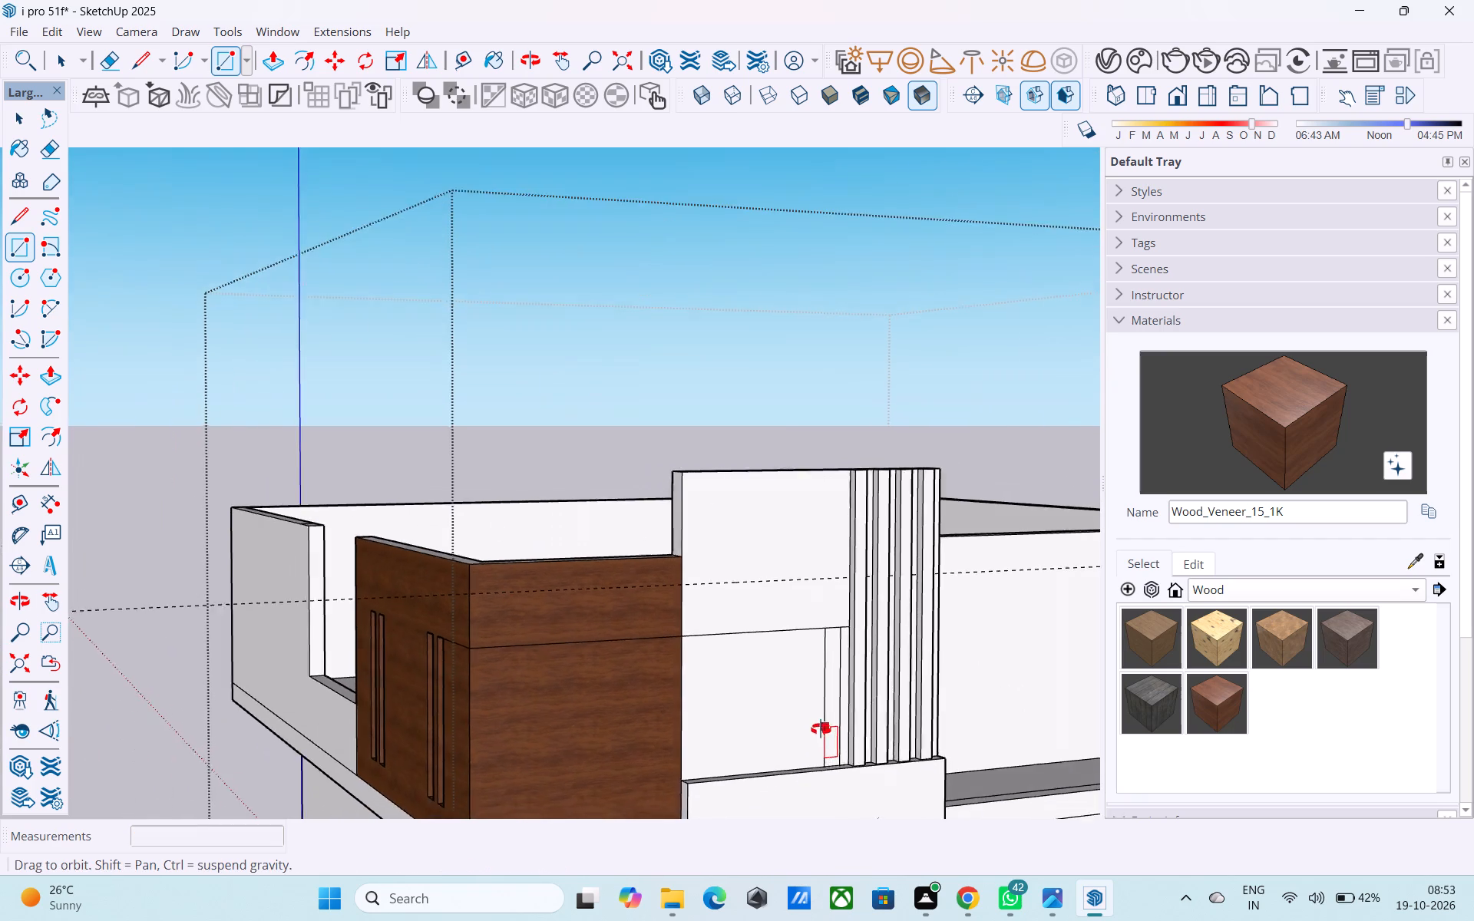
middle_drag(821, 729, 796, 742)
key(space)
scroll(798, 723, up, 5)
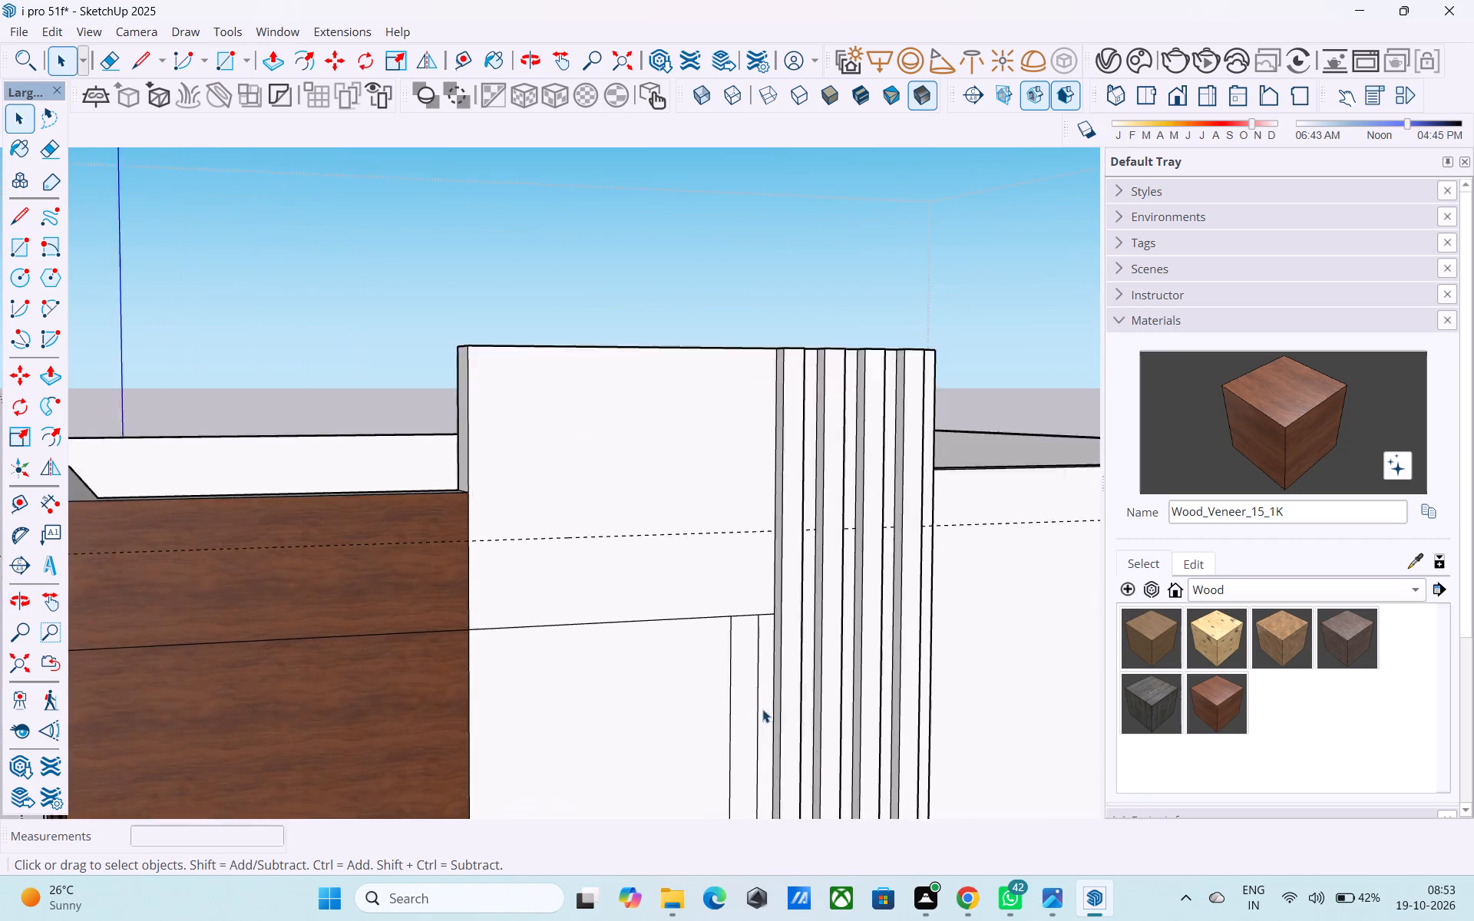
scroll(762, 709, up, 1)
click(749, 706)
key(m)
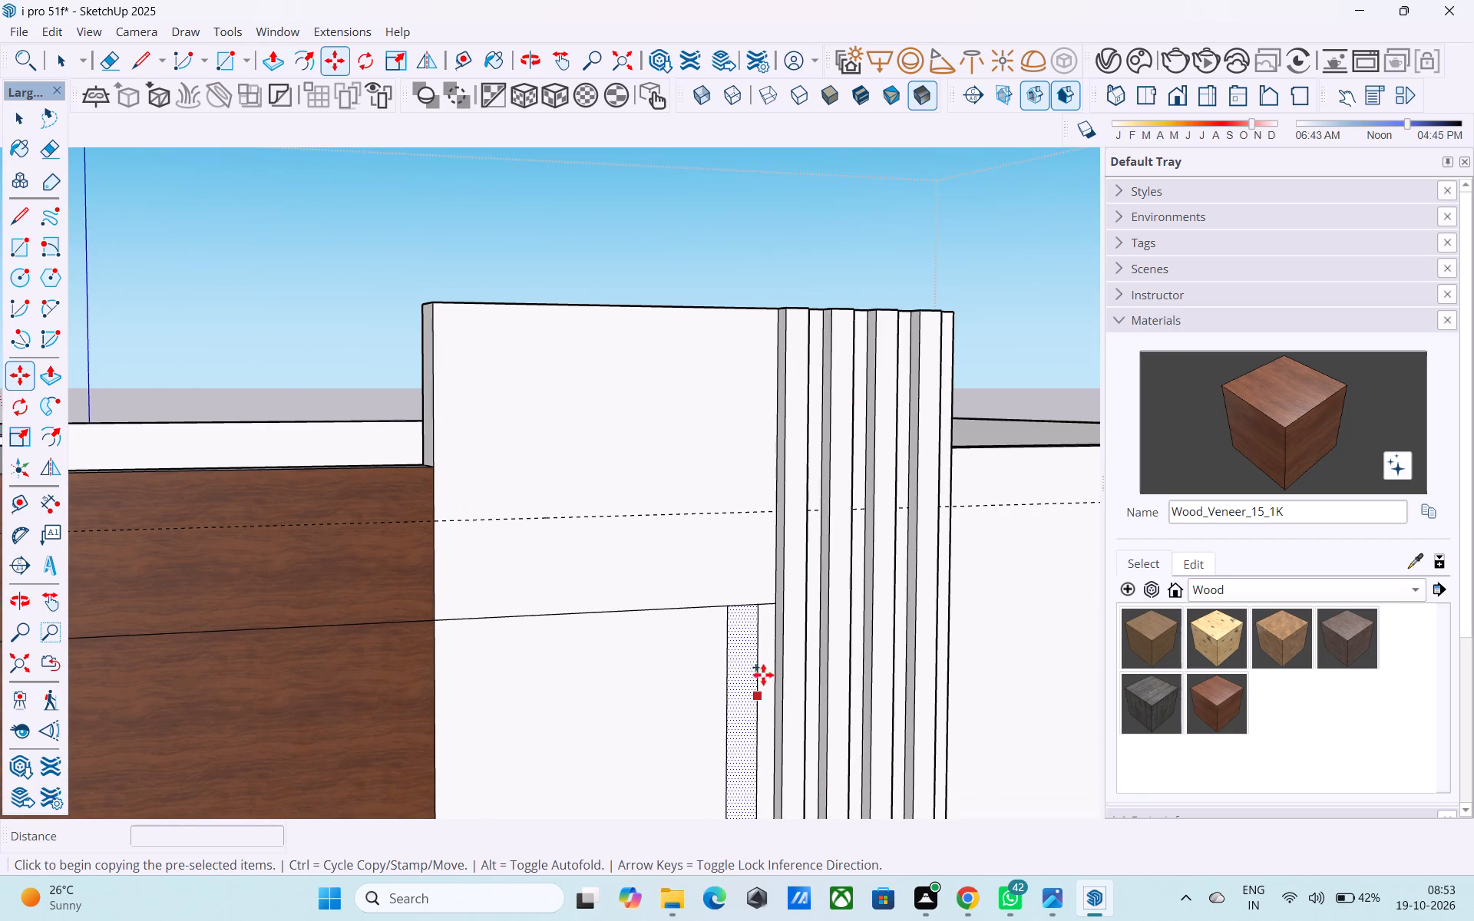
click(755, 609)
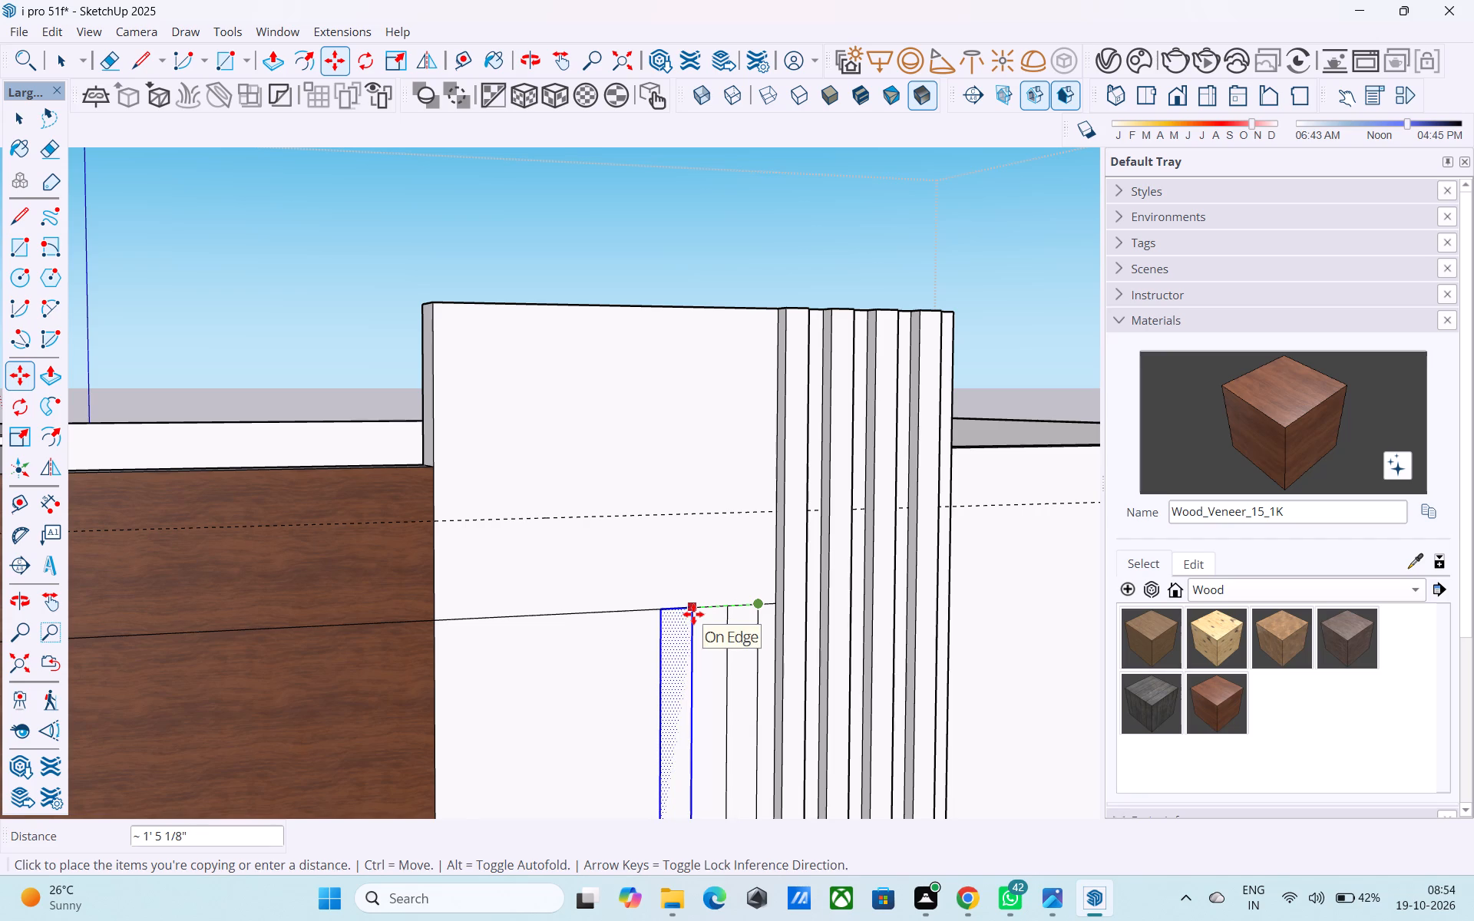
click(693, 614)
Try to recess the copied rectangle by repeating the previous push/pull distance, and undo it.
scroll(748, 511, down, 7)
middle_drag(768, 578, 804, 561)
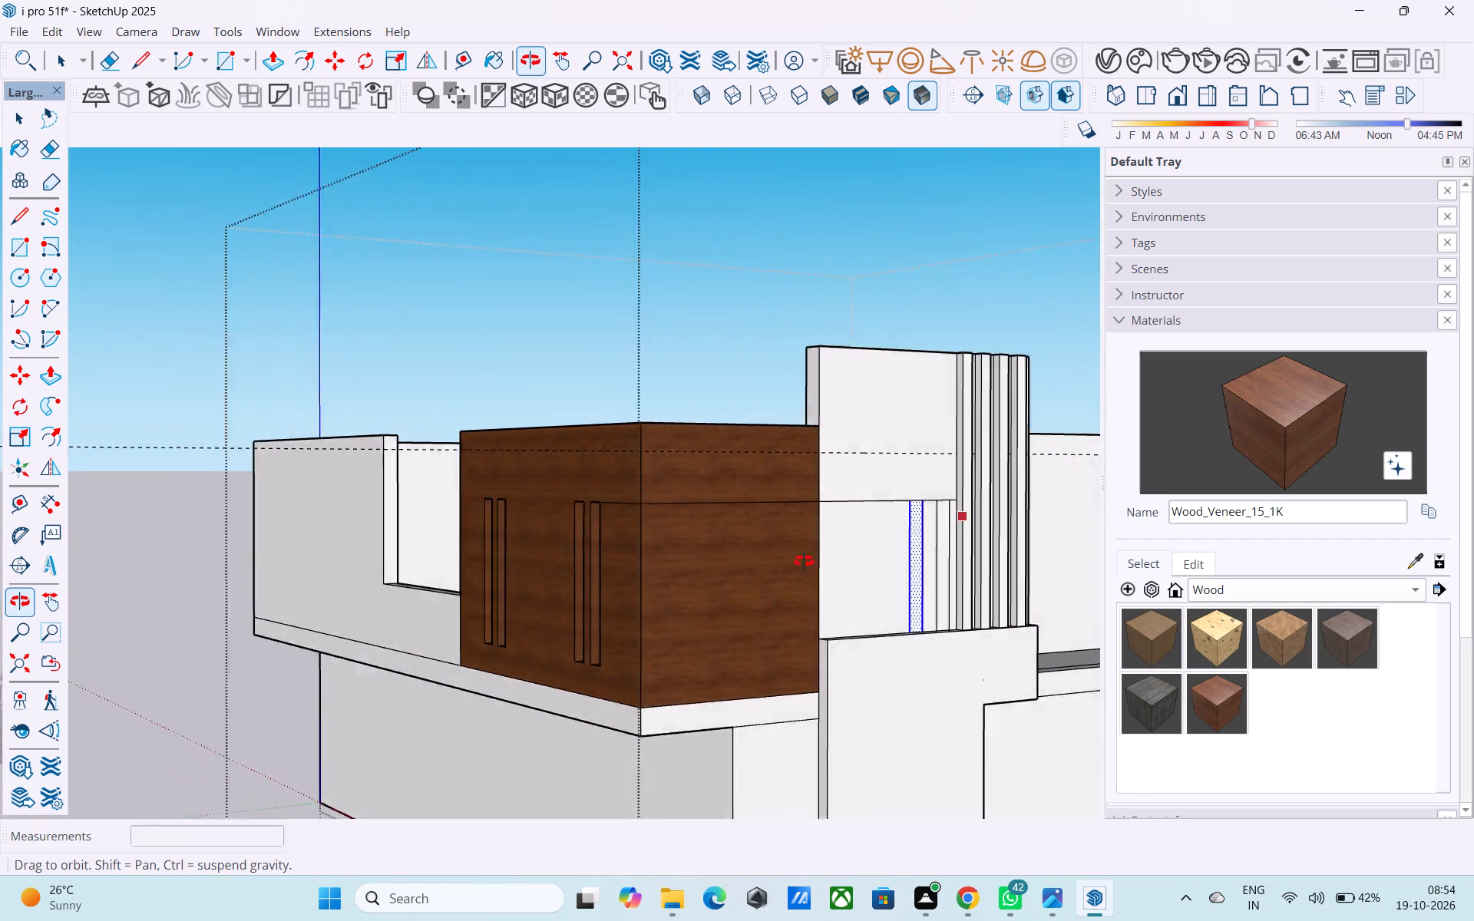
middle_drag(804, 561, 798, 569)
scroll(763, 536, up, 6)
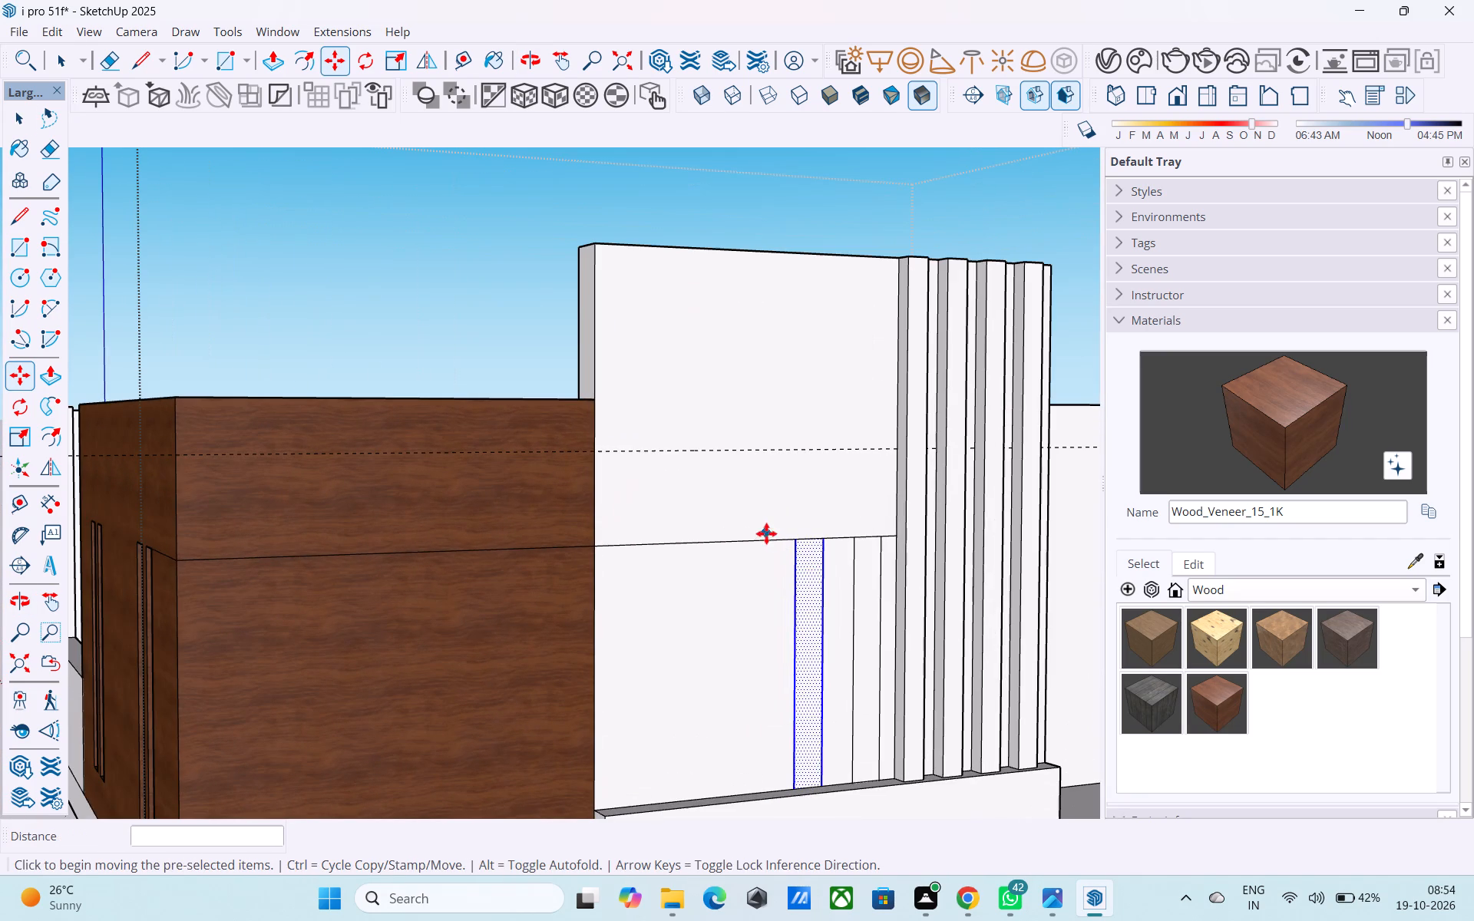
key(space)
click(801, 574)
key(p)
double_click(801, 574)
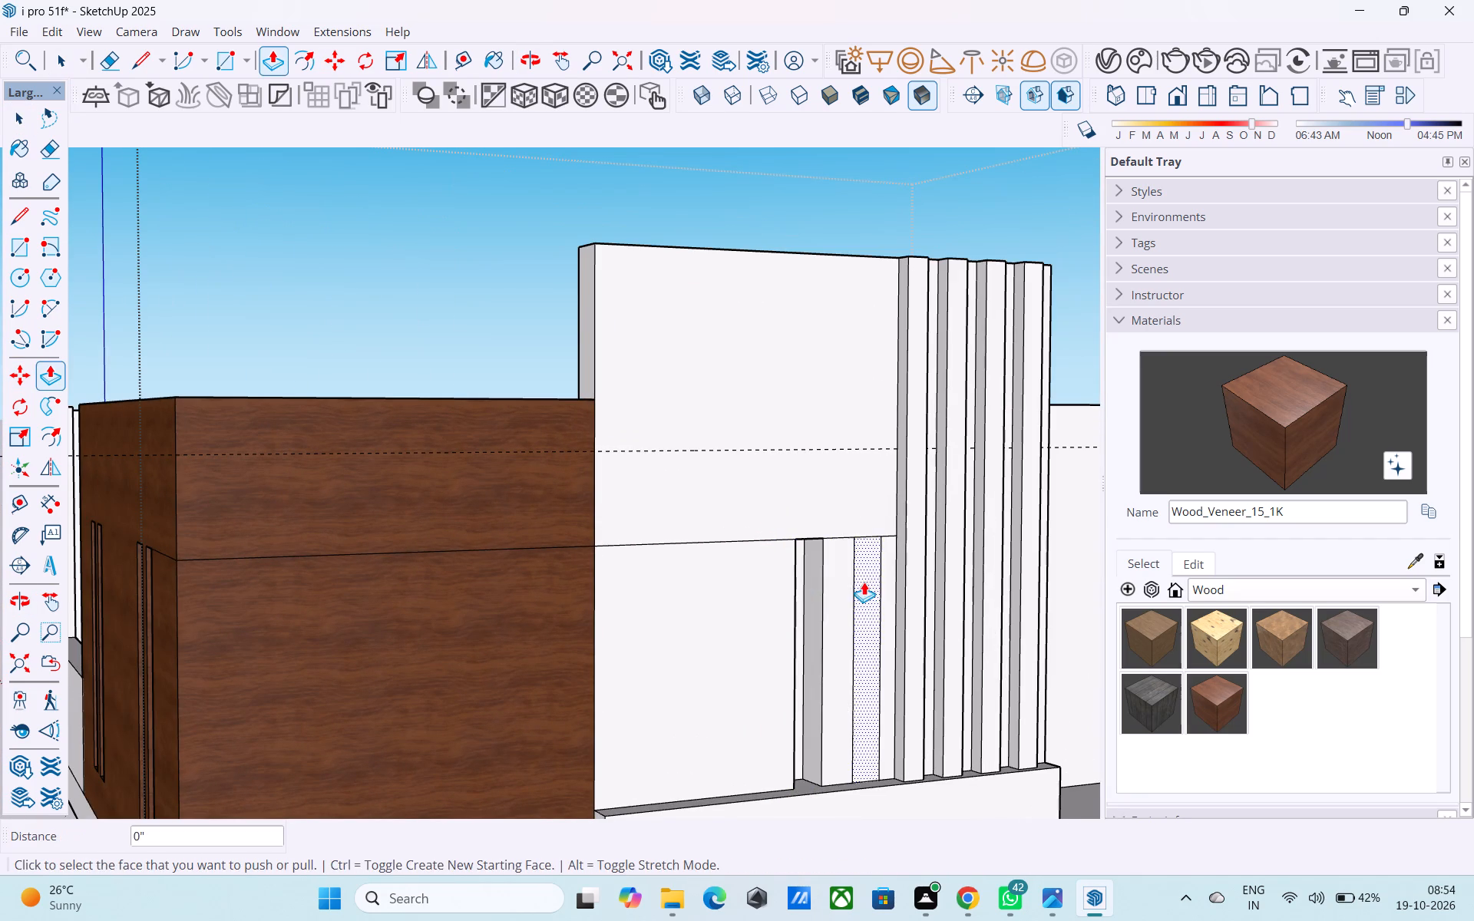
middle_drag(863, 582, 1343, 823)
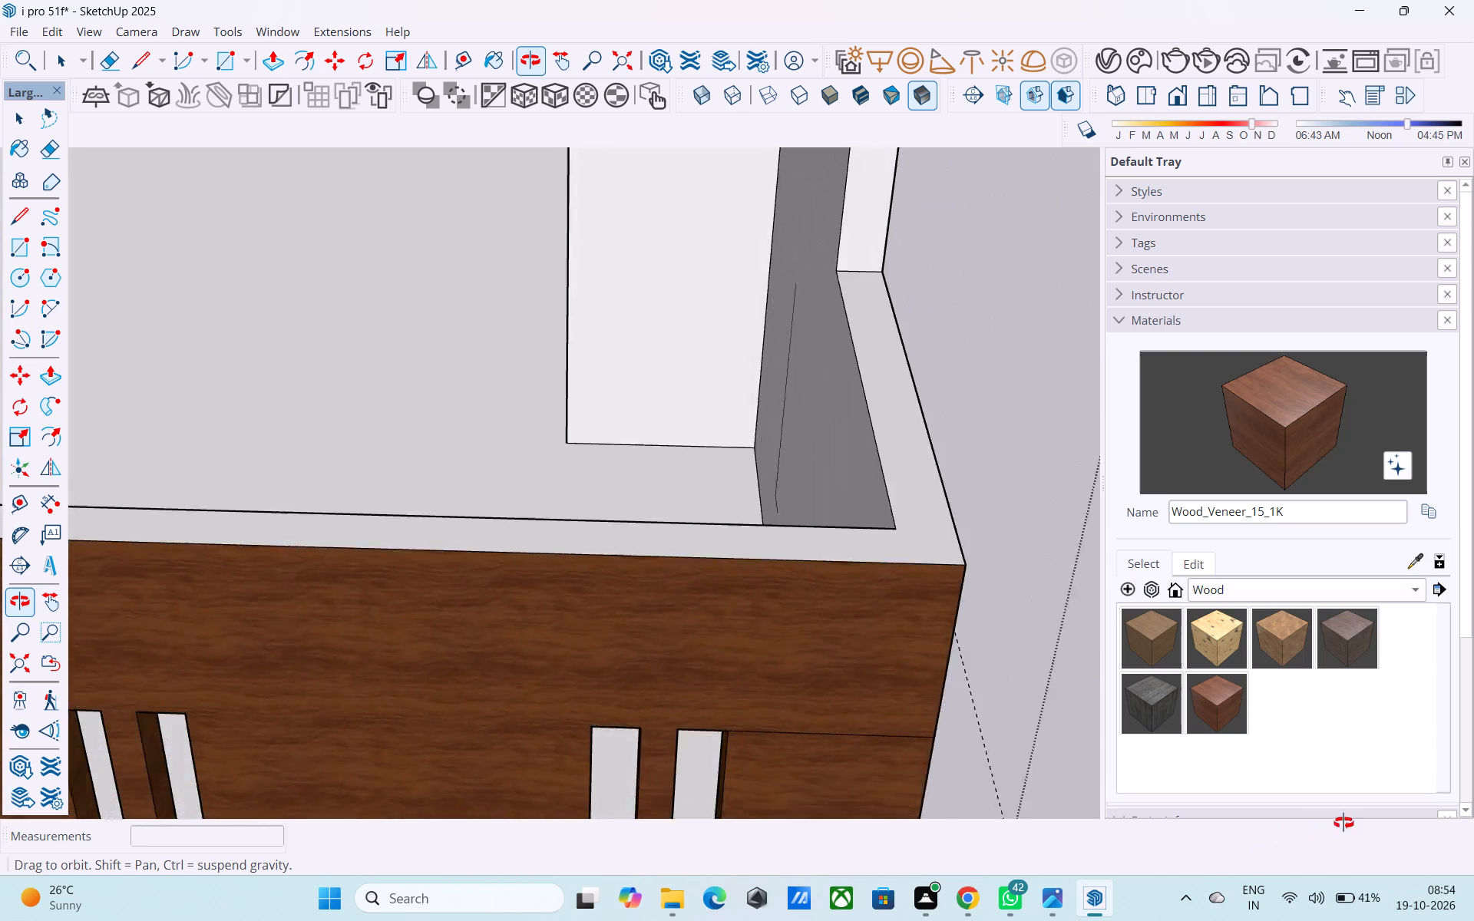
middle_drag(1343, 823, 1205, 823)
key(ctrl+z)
Push both tall rectangles through the white finned wall to cut two vertical slots.
middle_drag(1105, 785, 884, 752)
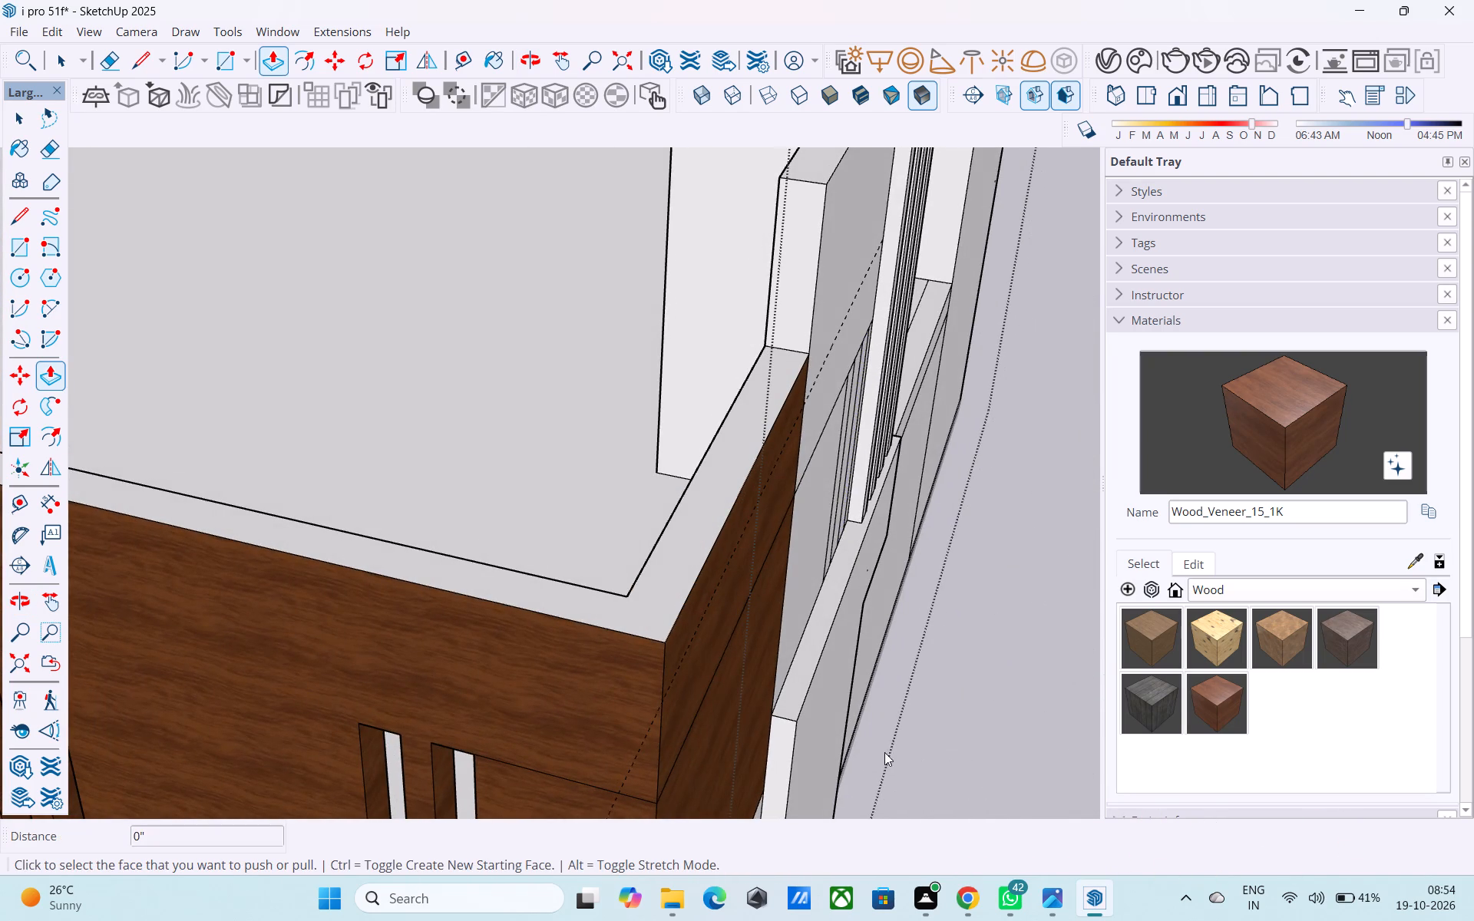
middle_drag(884, 752, 807, 698)
middle_drag(857, 541, 780, 563)
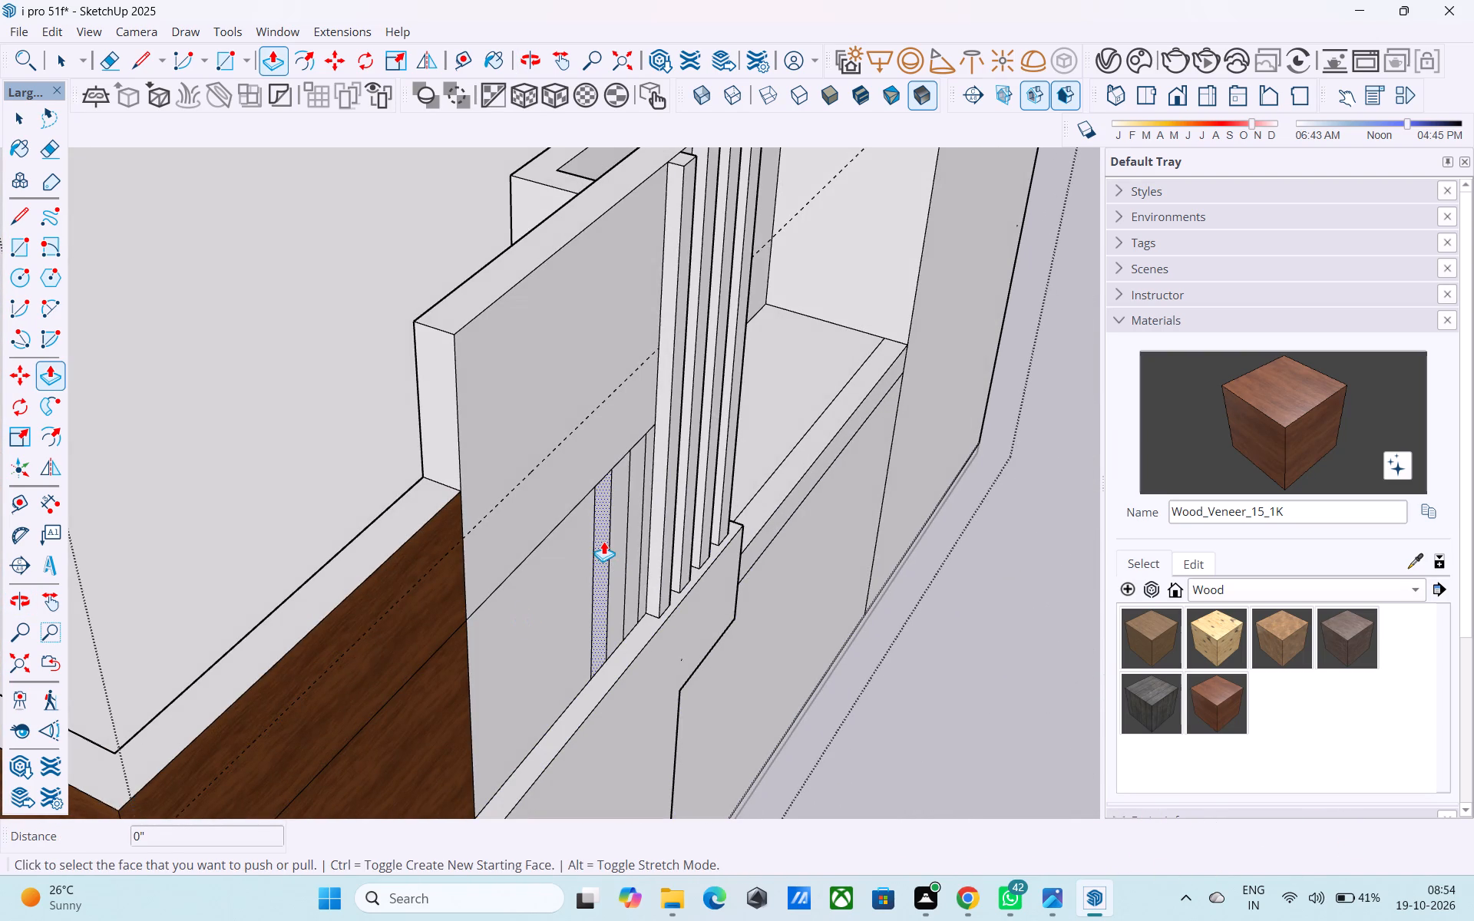
click(603, 541)
click(347, 543)
middle_drag(523, 592, 418, 550)
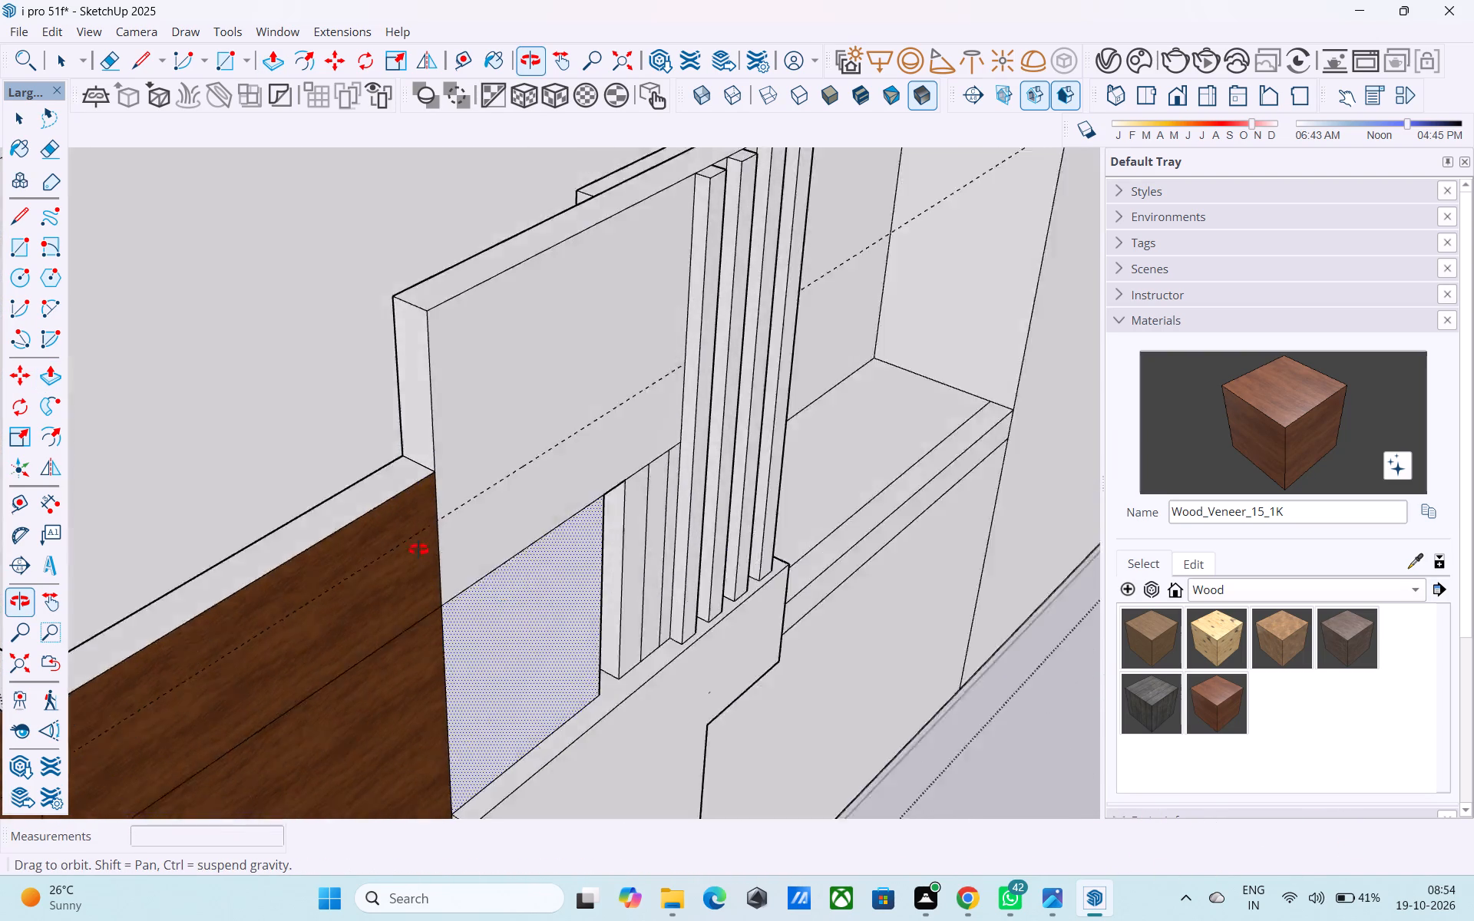
middle_drag(418, 550, 97, 419)
middle_drag(663, 654, 630, 649)
scroll(712, 692, up, 6)
double_click(721, 673)
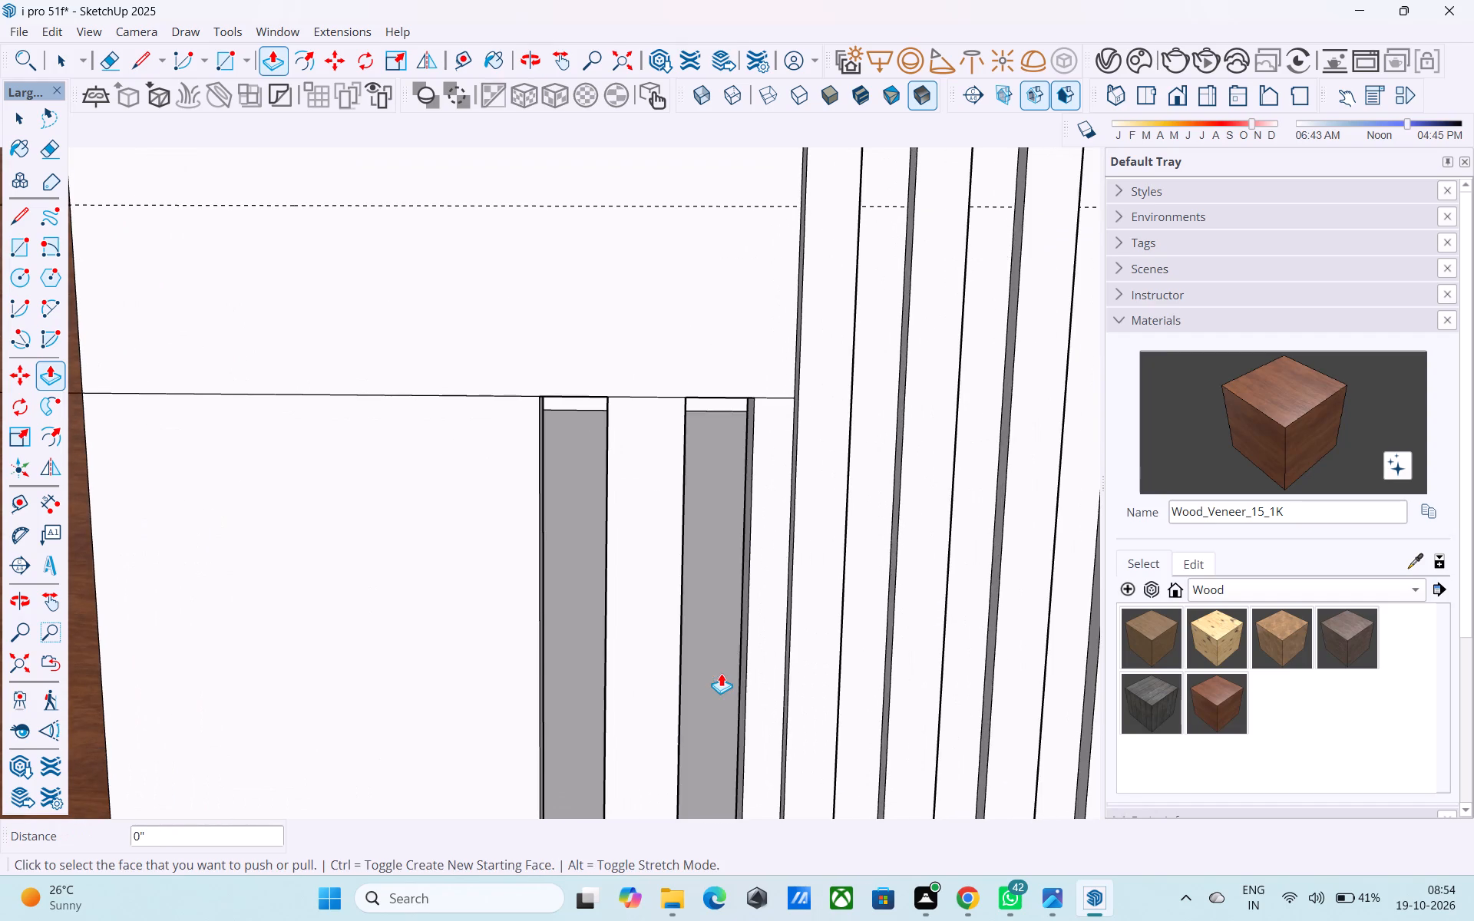
Examine the two new vertical slots beside the fins and the surrounding elevation.
scroll(726, 668, down, 14)
middle_drag(543, 674, 501, 610)
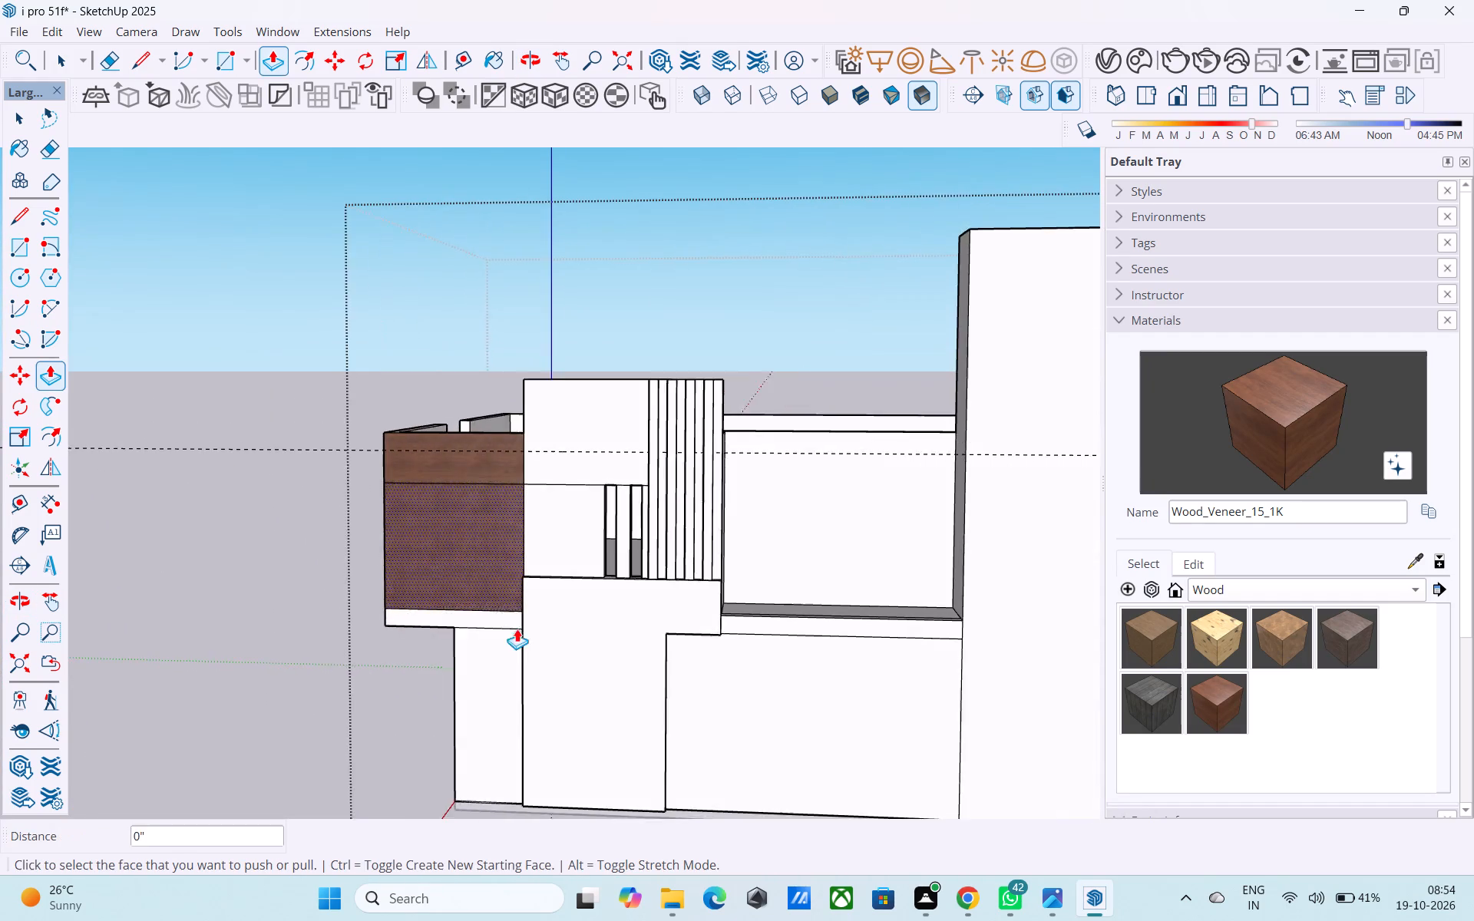
scroll(551, 616, up, 11)
scroll(613, 601, down, 3)
middle_drag(613, 602, 543, 632)
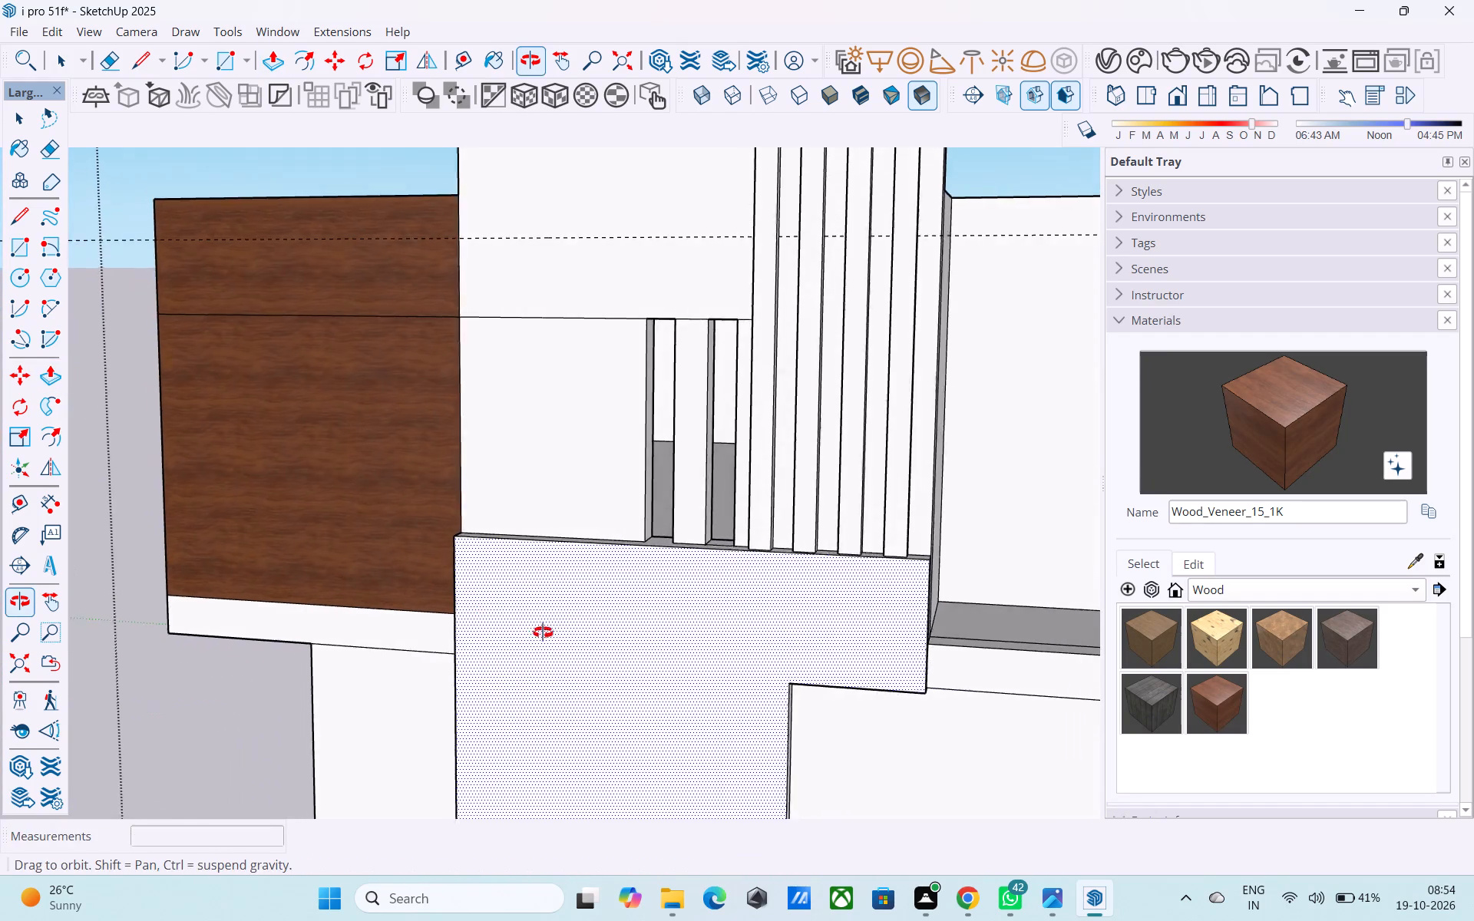
middle_drag(543, 632, 534, 637)
scroll(548, 617, down, 5)
key(space)
scroll(552, 619, down, 3)
middle_drag(704, 623, 635, 626)
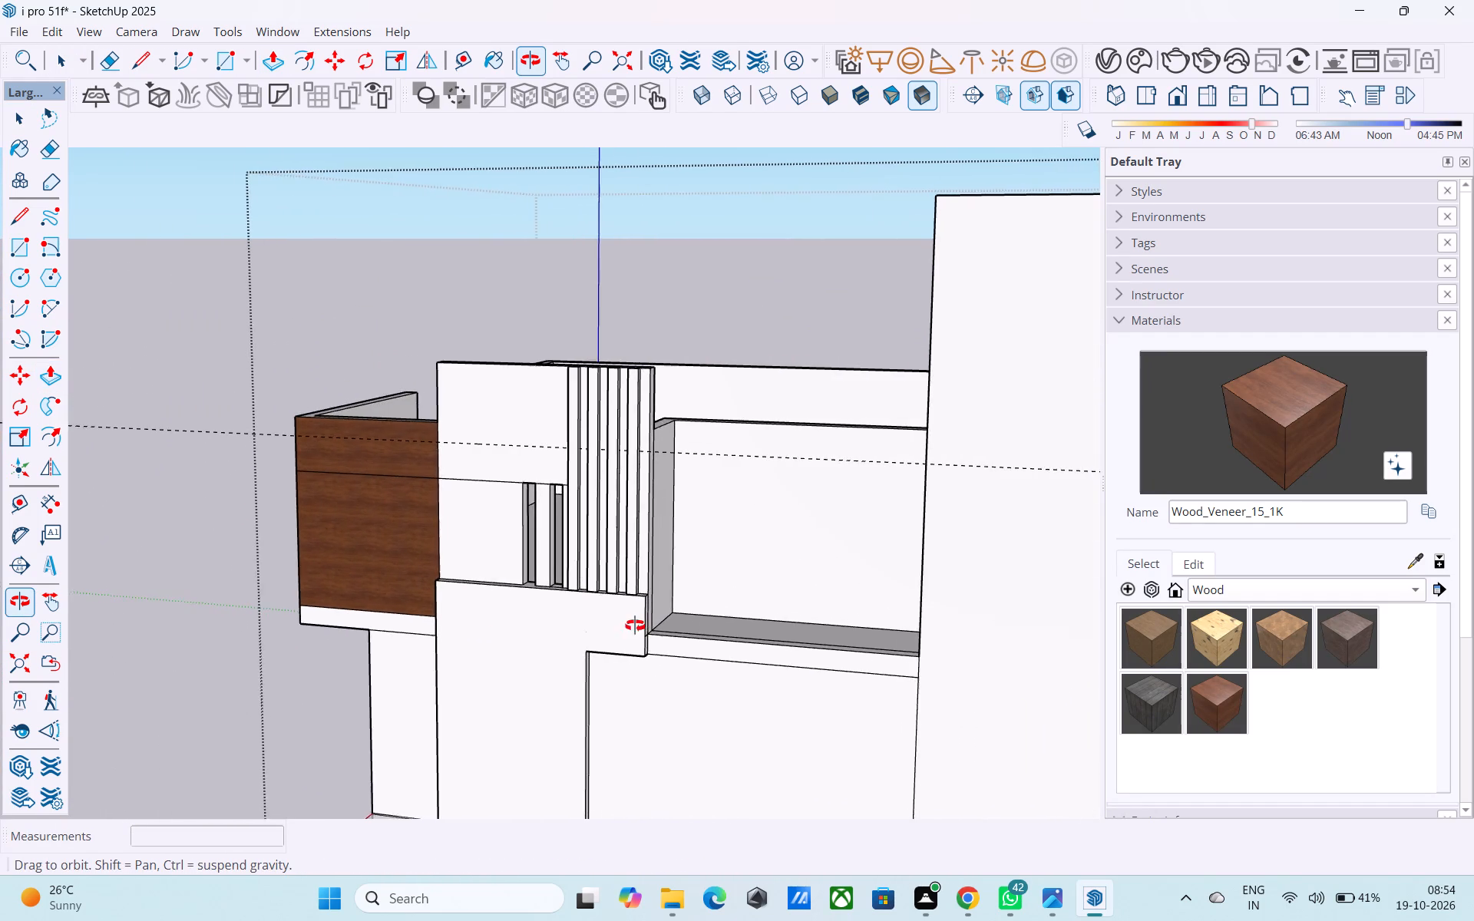
middle_drag(635, 626, 774, 626)
Save the model.
key(ctrl+s)
Offset the outline of the narrow ground-floor wall face below the wood-clad corner inward by 9".
scroll(628, 606, down, 8)
middle_drag(620, 639, 743, 598)
scroll(741, 610, up, 6)
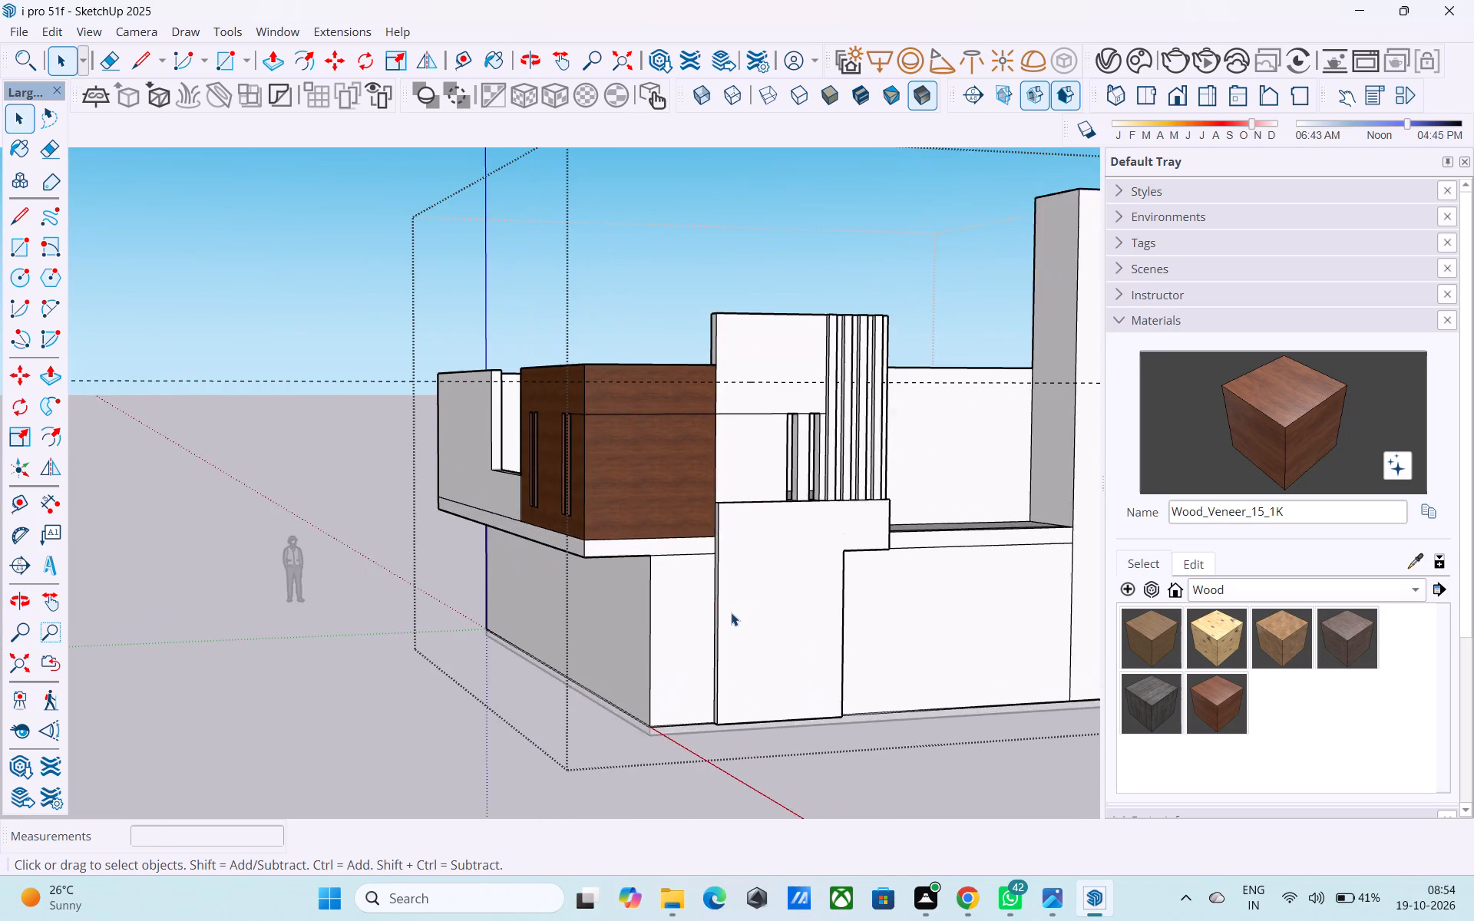
middle_drag(731, 612, 864, 622)
scroll(413, 513, down, 4)
scroll(669, 504, up, 4)
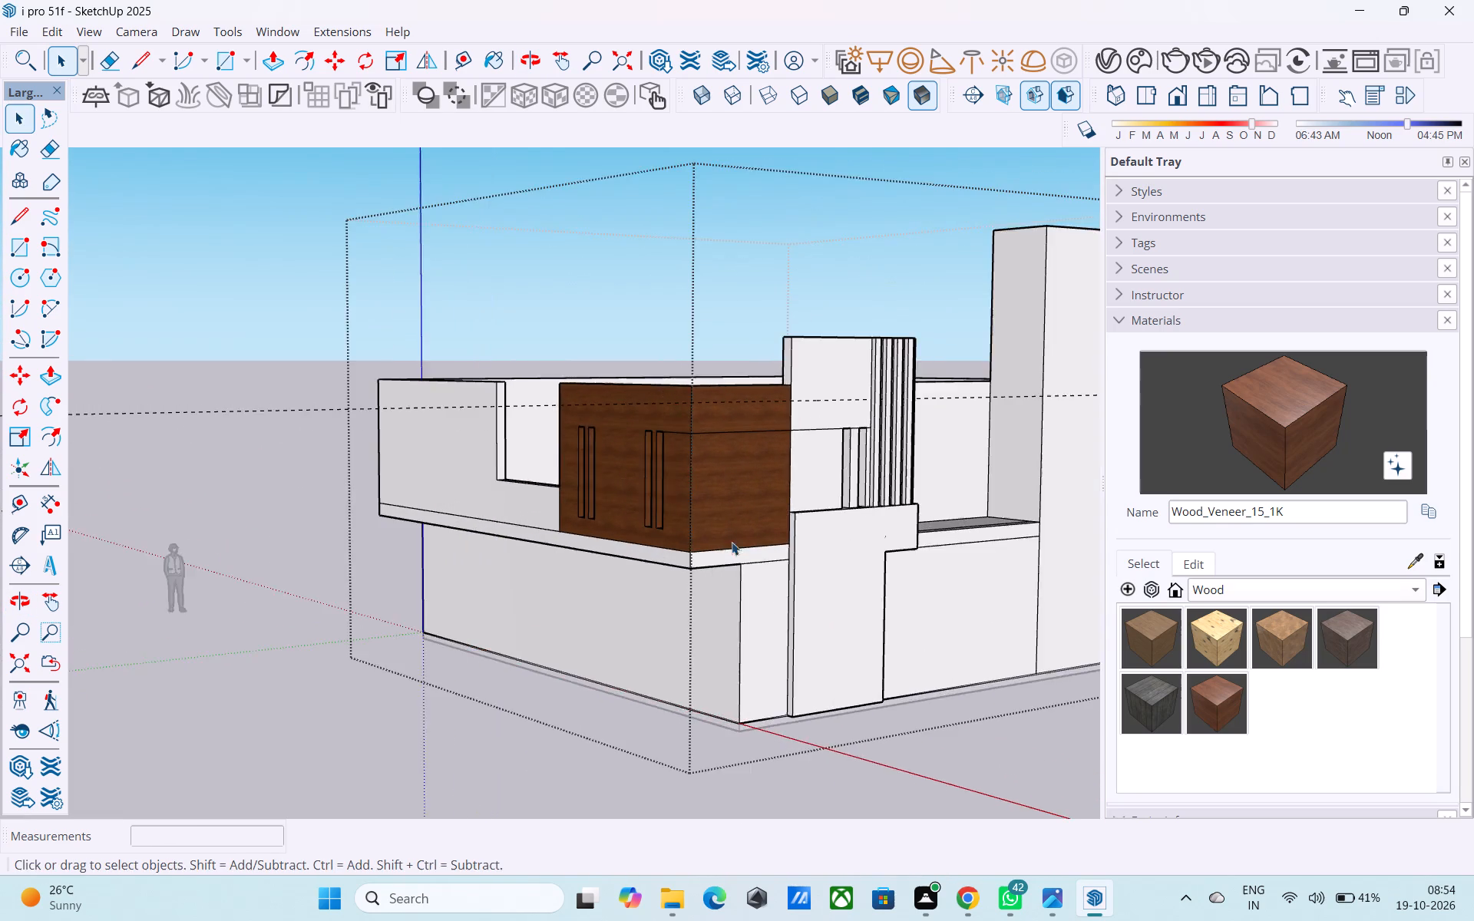
scroll(732, 542, up, 4)
middle_drag(750, 579, 716, 556)
scroll(716, 556, up, 4)
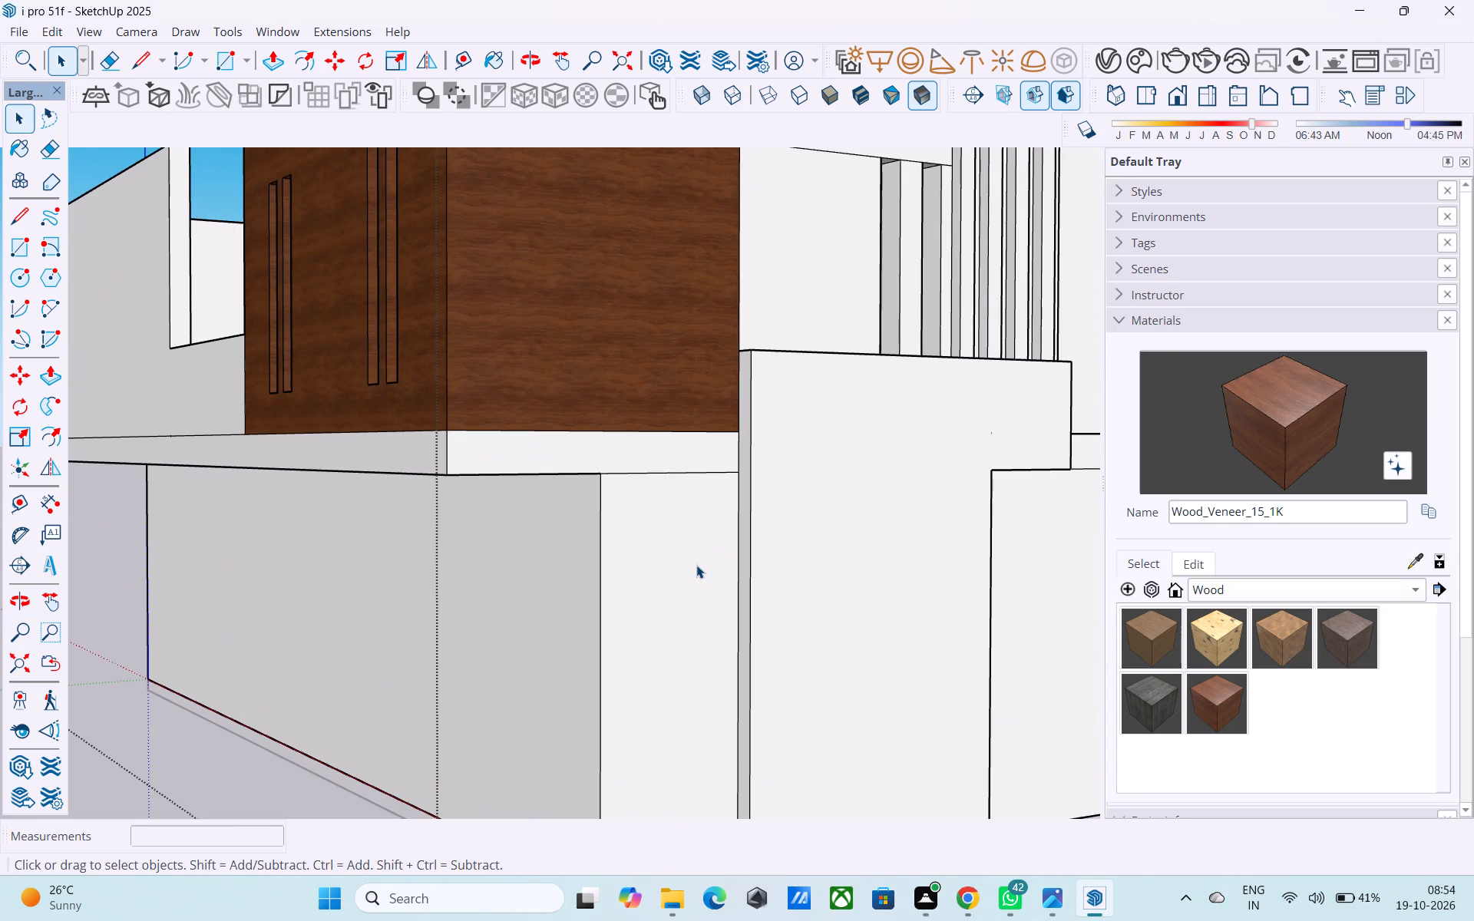
click(696, 565)
key(f)
click(696, 565)
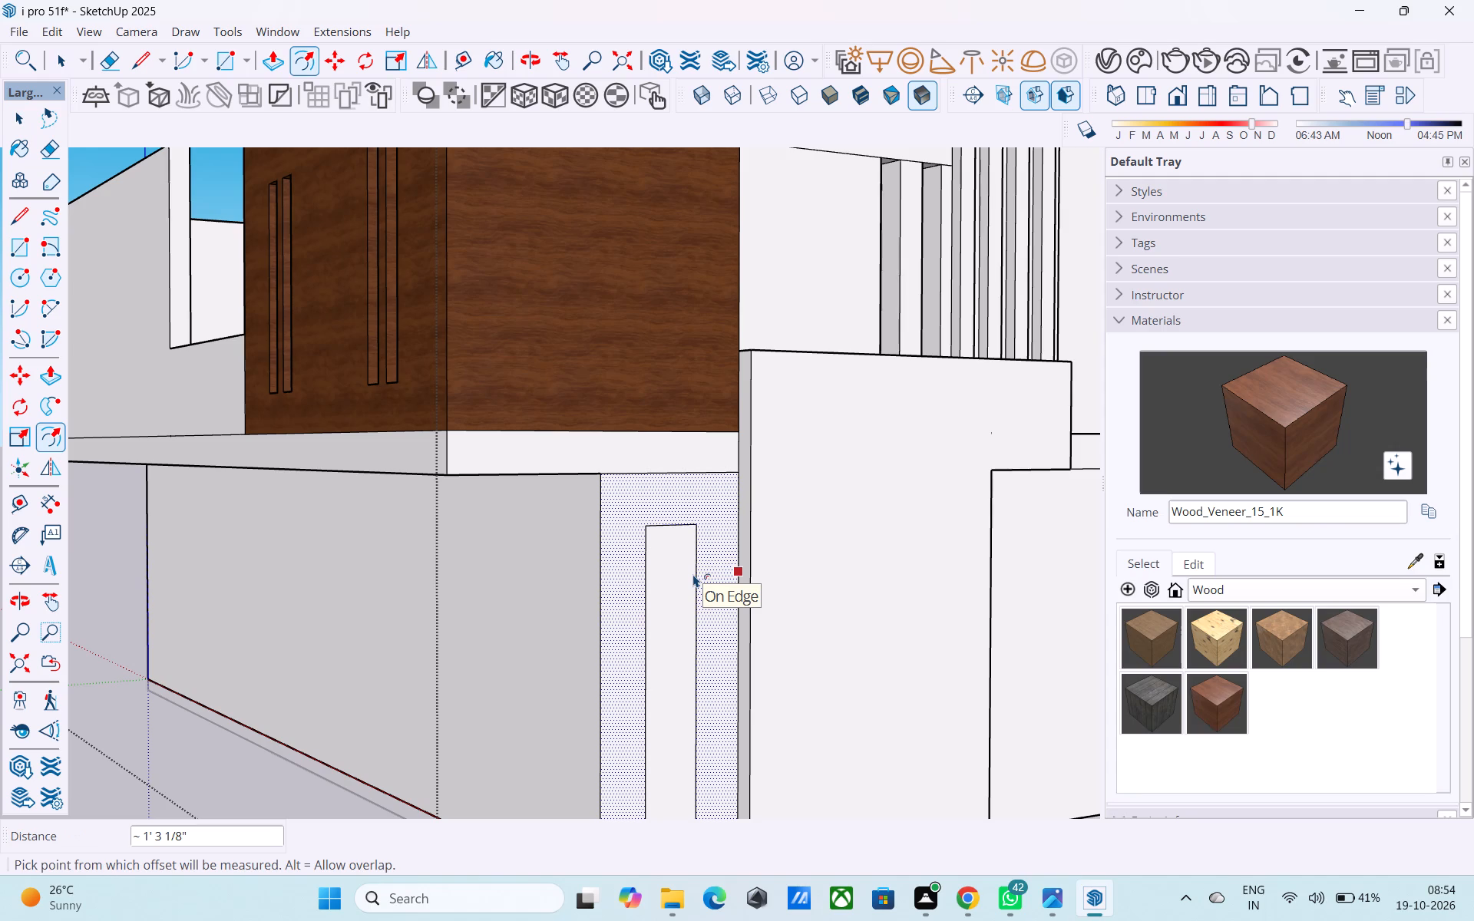
text(9")
key(Return)
key(space)
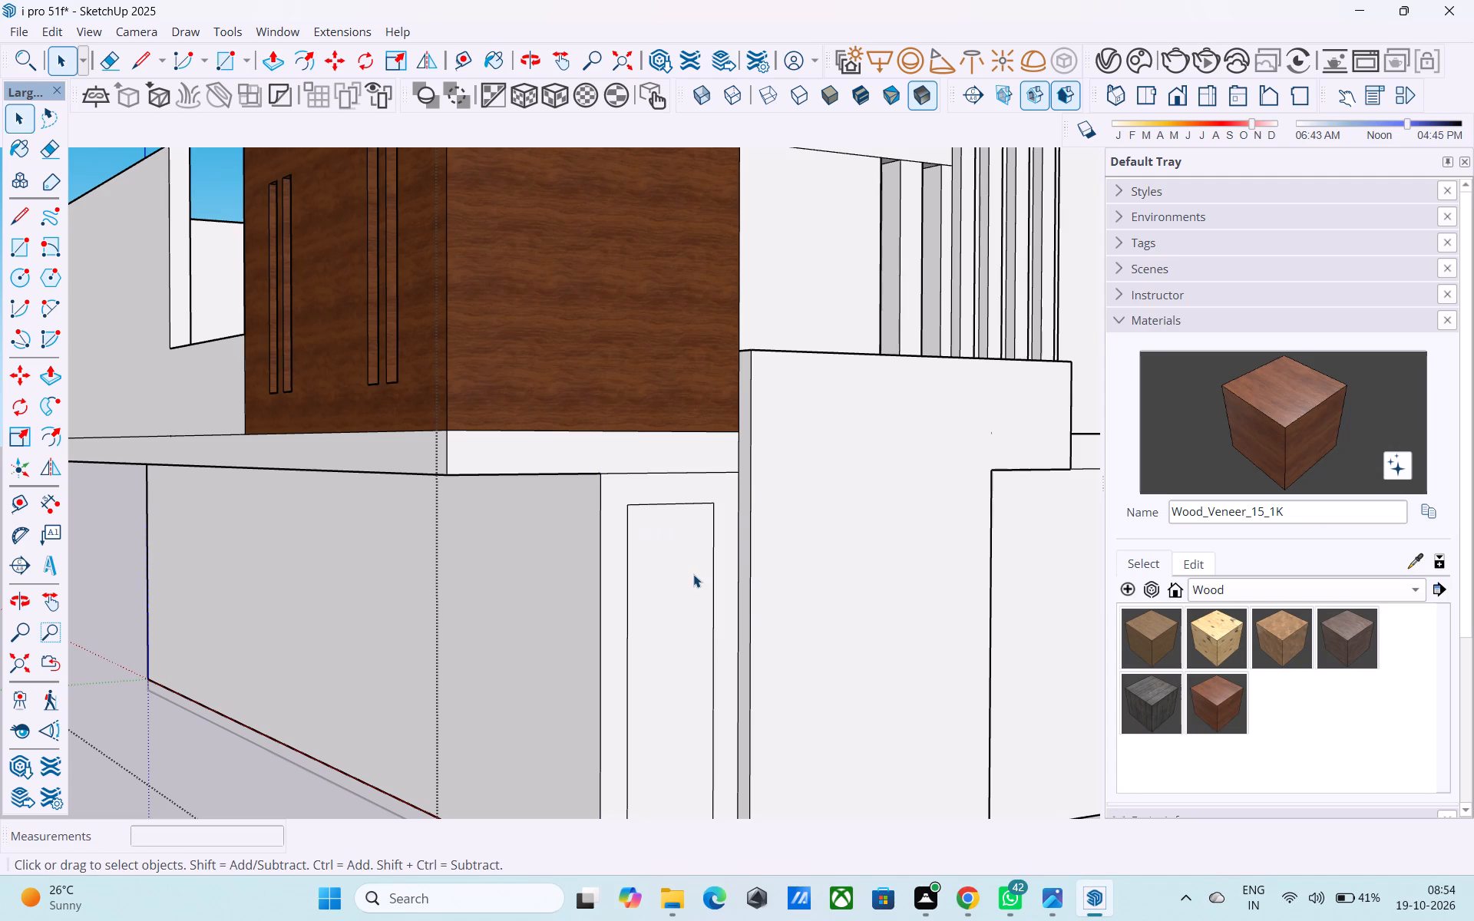
Erase the offset's vertical edge nearest the projecting pier and extend its top edge horizontally to the pier.
key(e)
drag(693, 574, 715, 580)
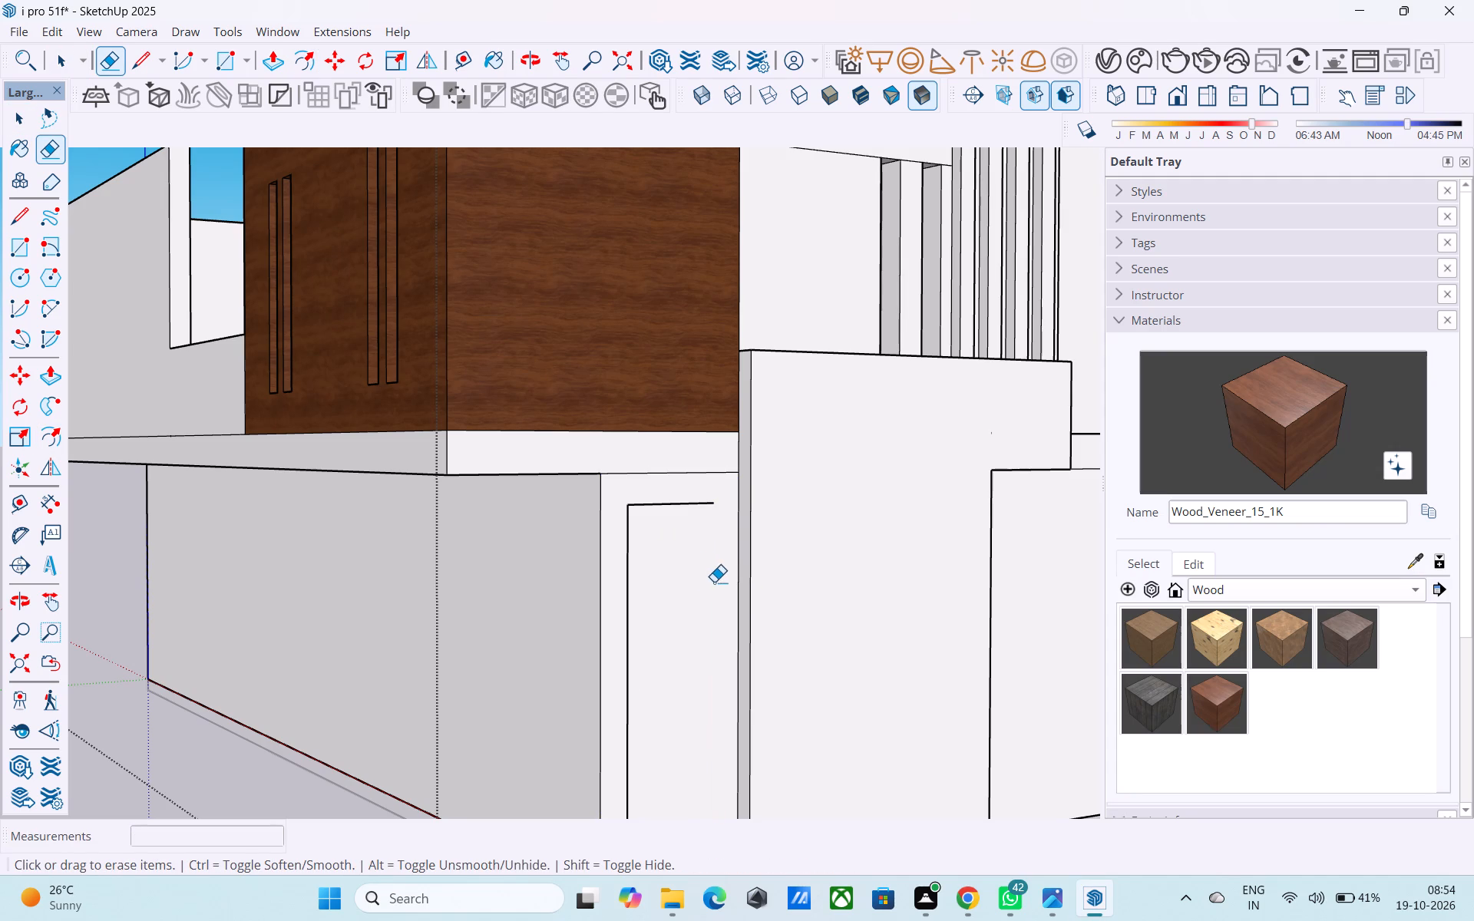
key(space)
key(l)
scroll(699, 518, up, 4)
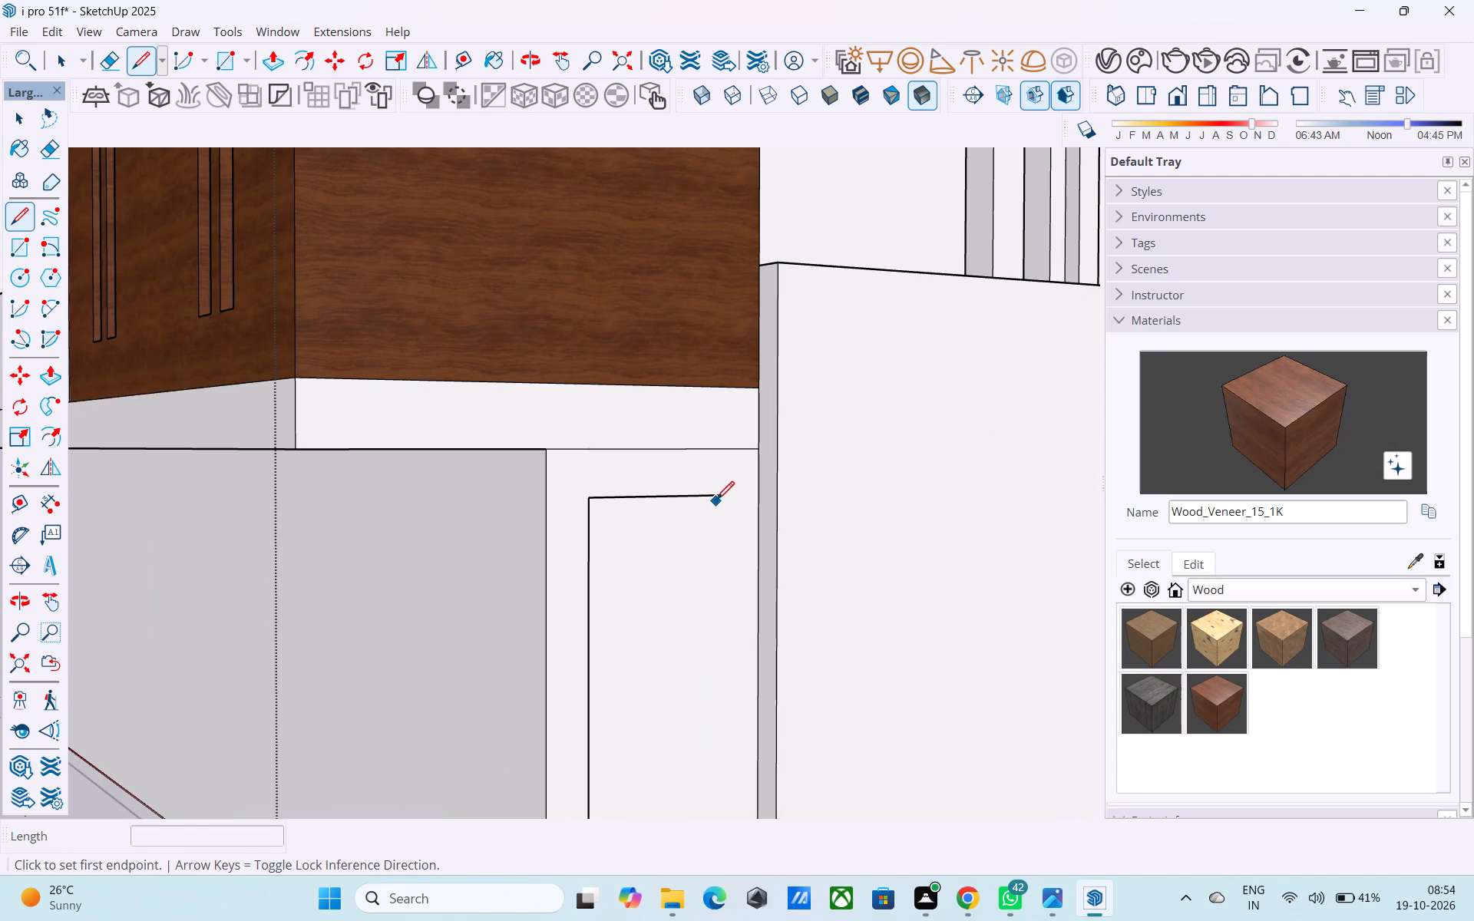
click(720, 499)
click(755, 499)
scroll(751, 452, down, 12)
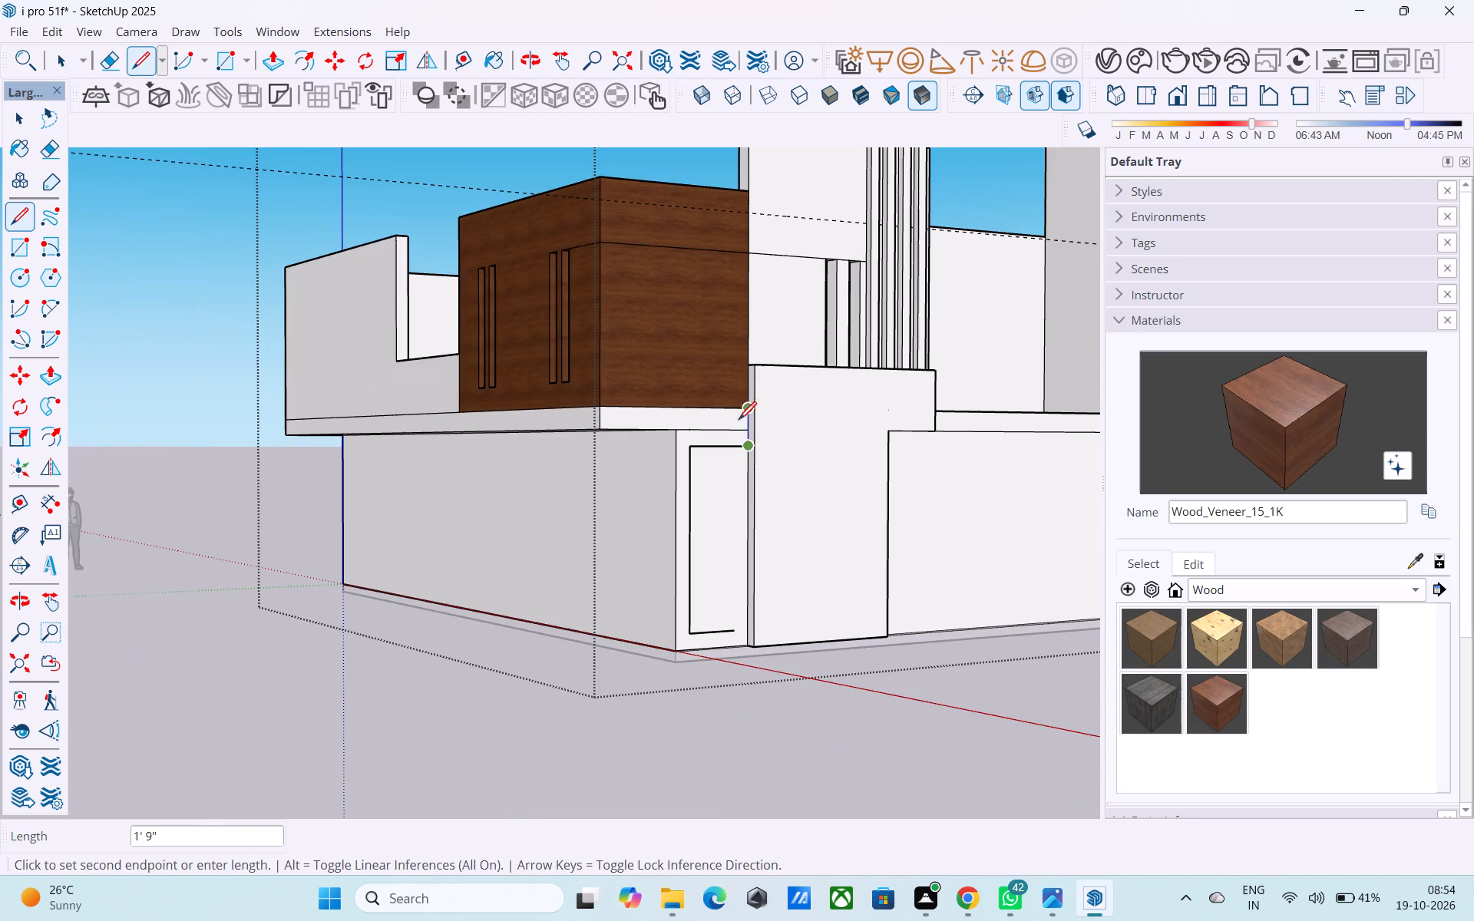
scroll(707, 660, up, 4)
key(space)
Extend the remaining vertical offset edge down to the base of the wall and erase the offset's bottom edge.
scroll(682, 619, up, 4)
key(l)
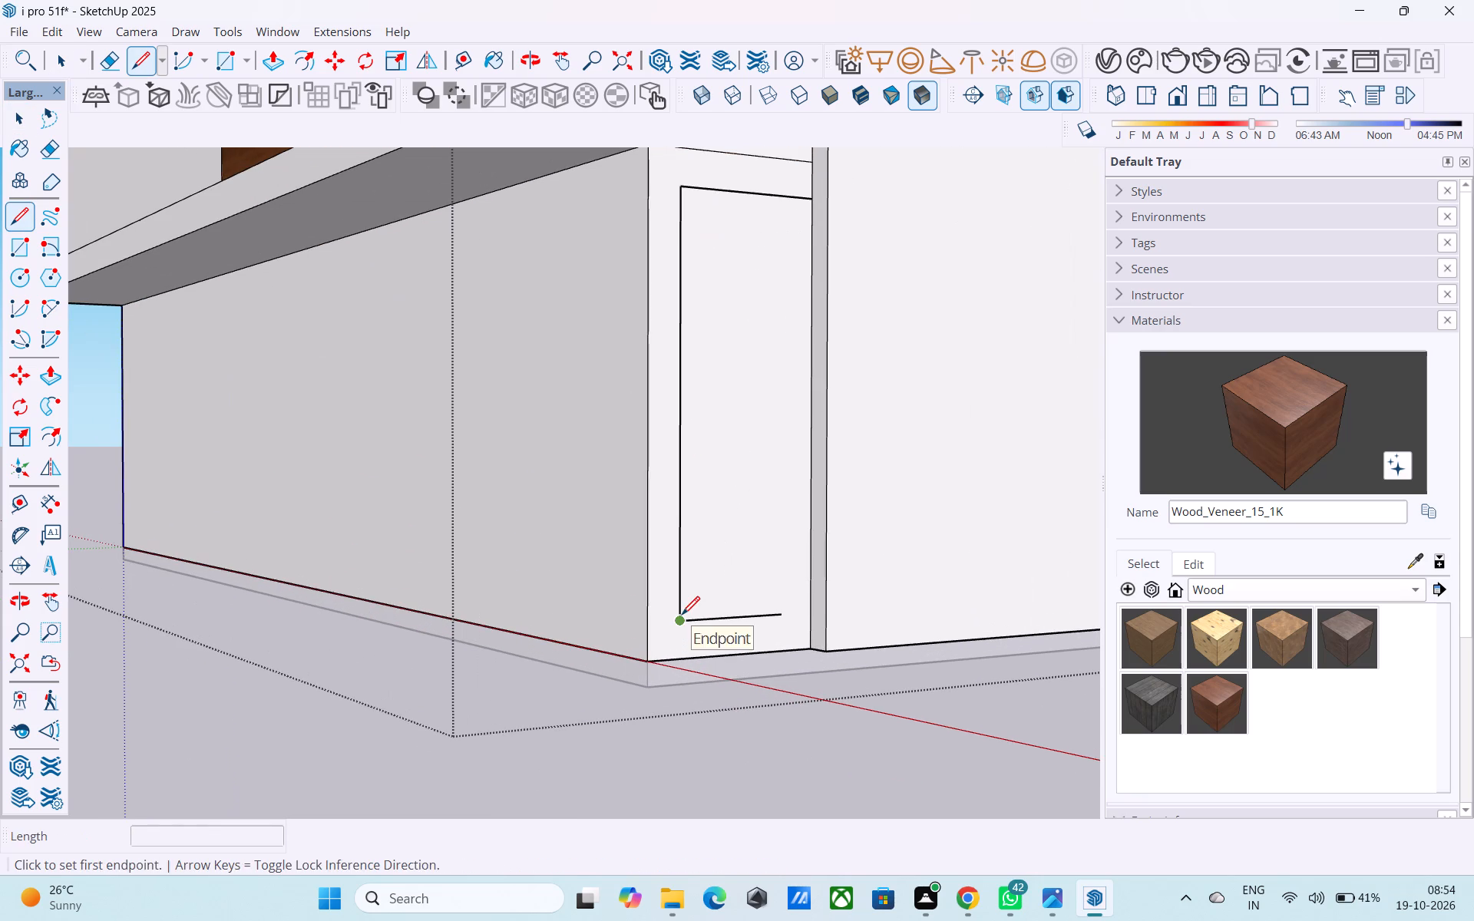
click(682, 613)
click(686, 656)
key(space)
key(e)
drag(689, 637, 711, 598)
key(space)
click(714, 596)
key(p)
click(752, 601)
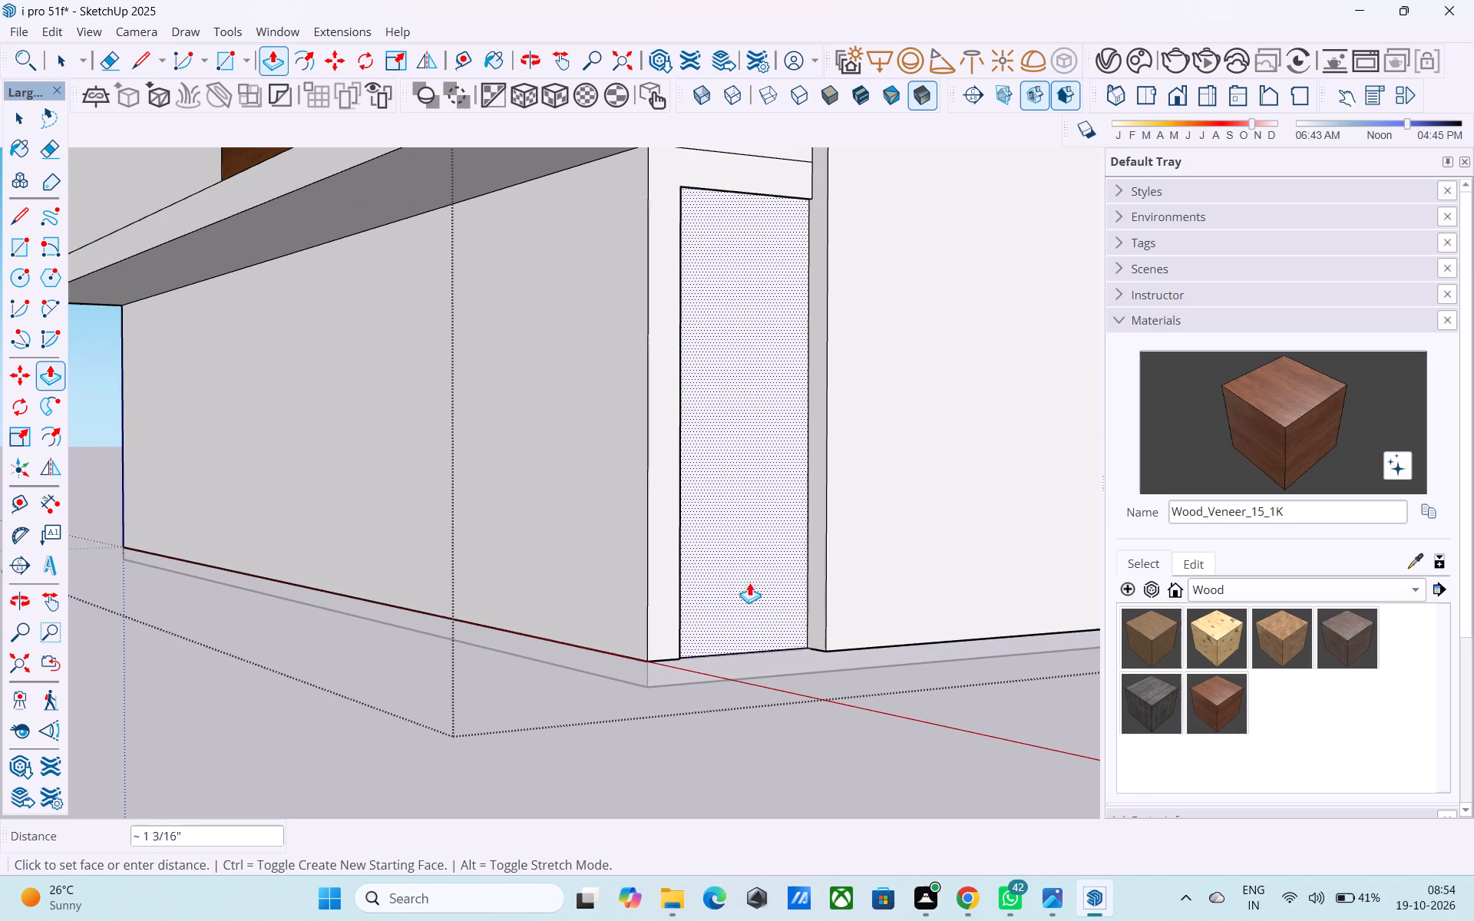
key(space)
Copy the bottom edge of the pier's return face upward by 9" beside the narrow ground-floor panel.
scroll(737, 565, down, 2)
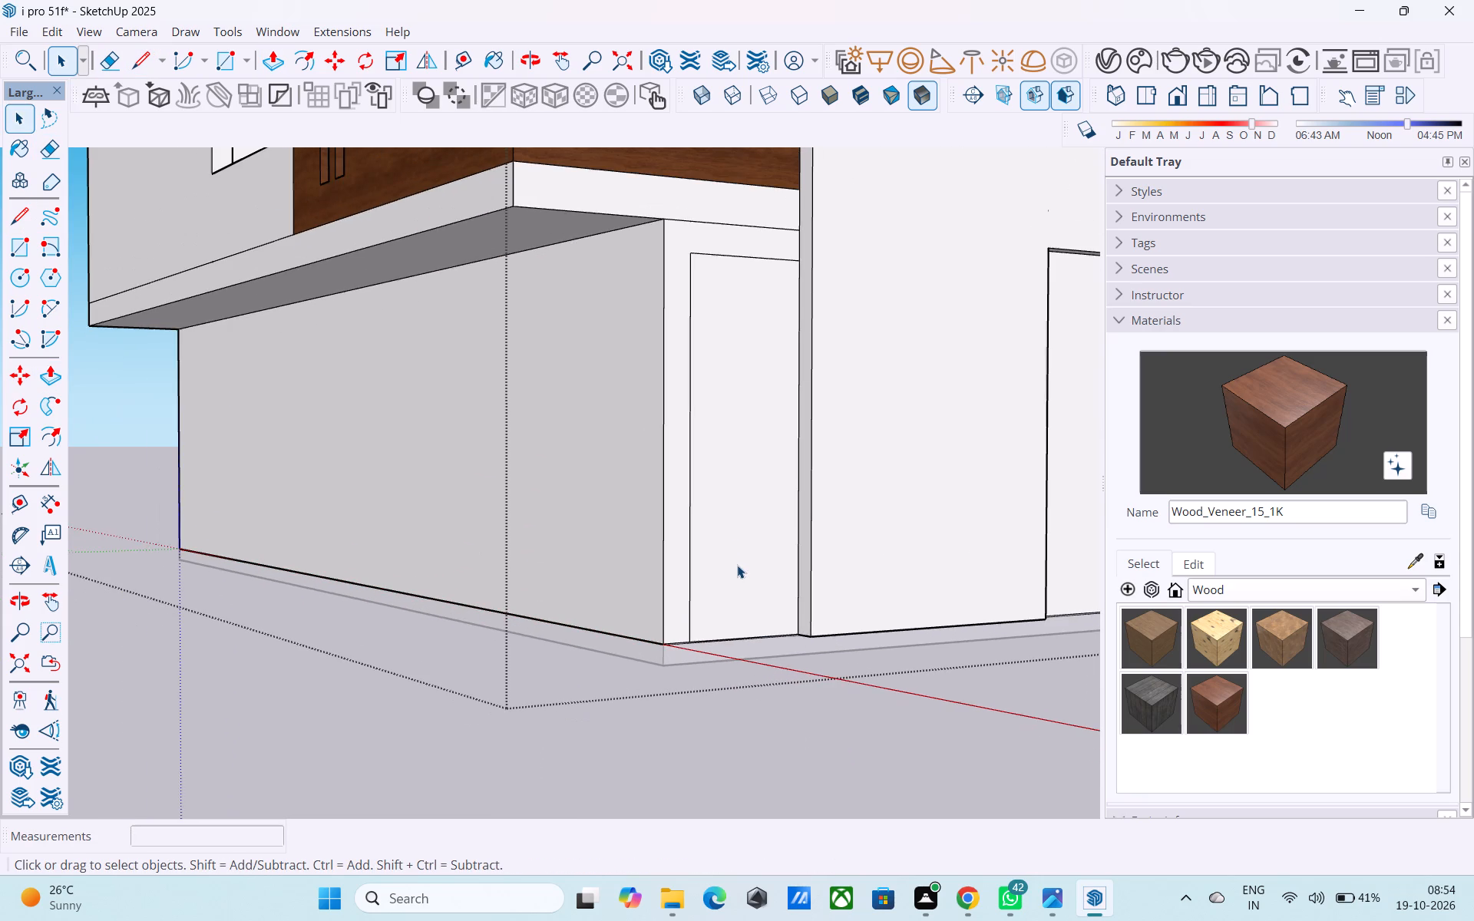
middle_drag(701, 631, 830, 698)
scroll(907, 715, up, 4)
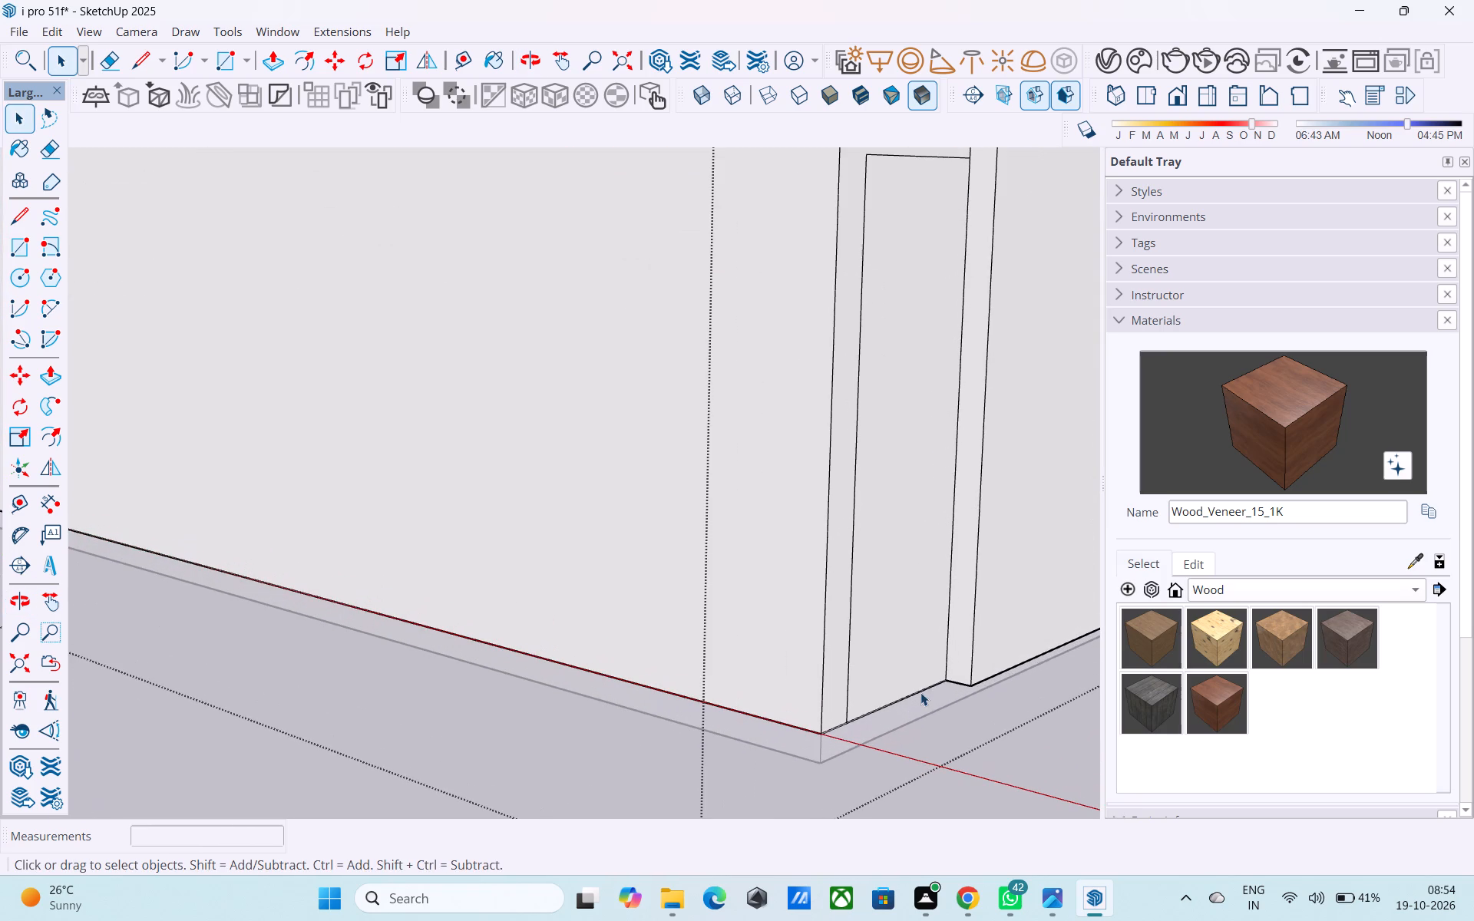
click(955, 685)
key(m)
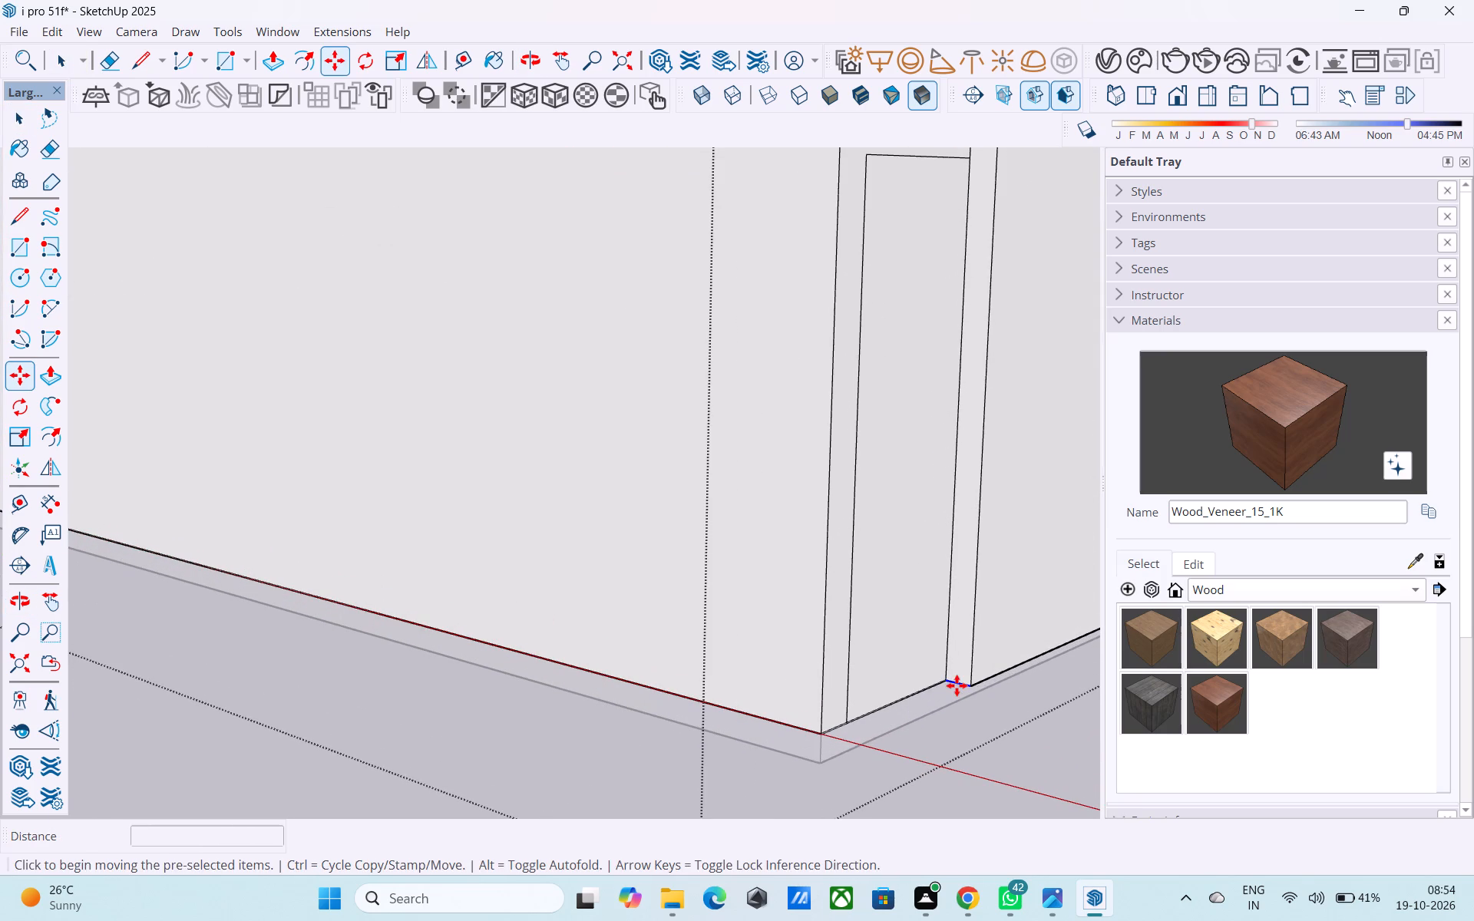
click(971, 689)
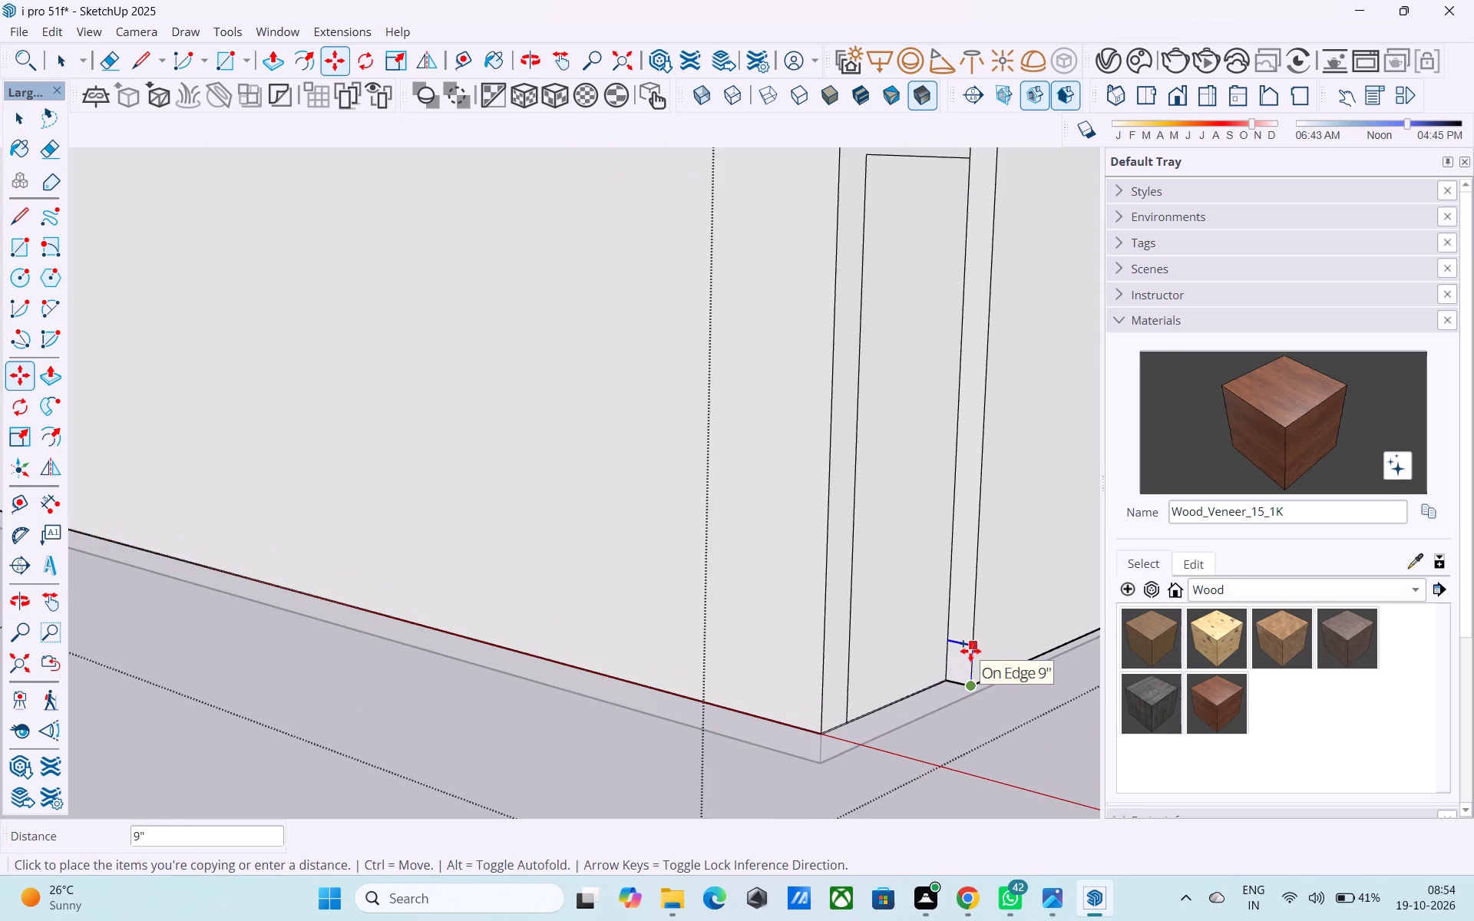
click(970, 651)
key(space)
Extrude the small 9" high face on the pier's return across to the wall corner to form a sill.
click(968, 660)
key(p)
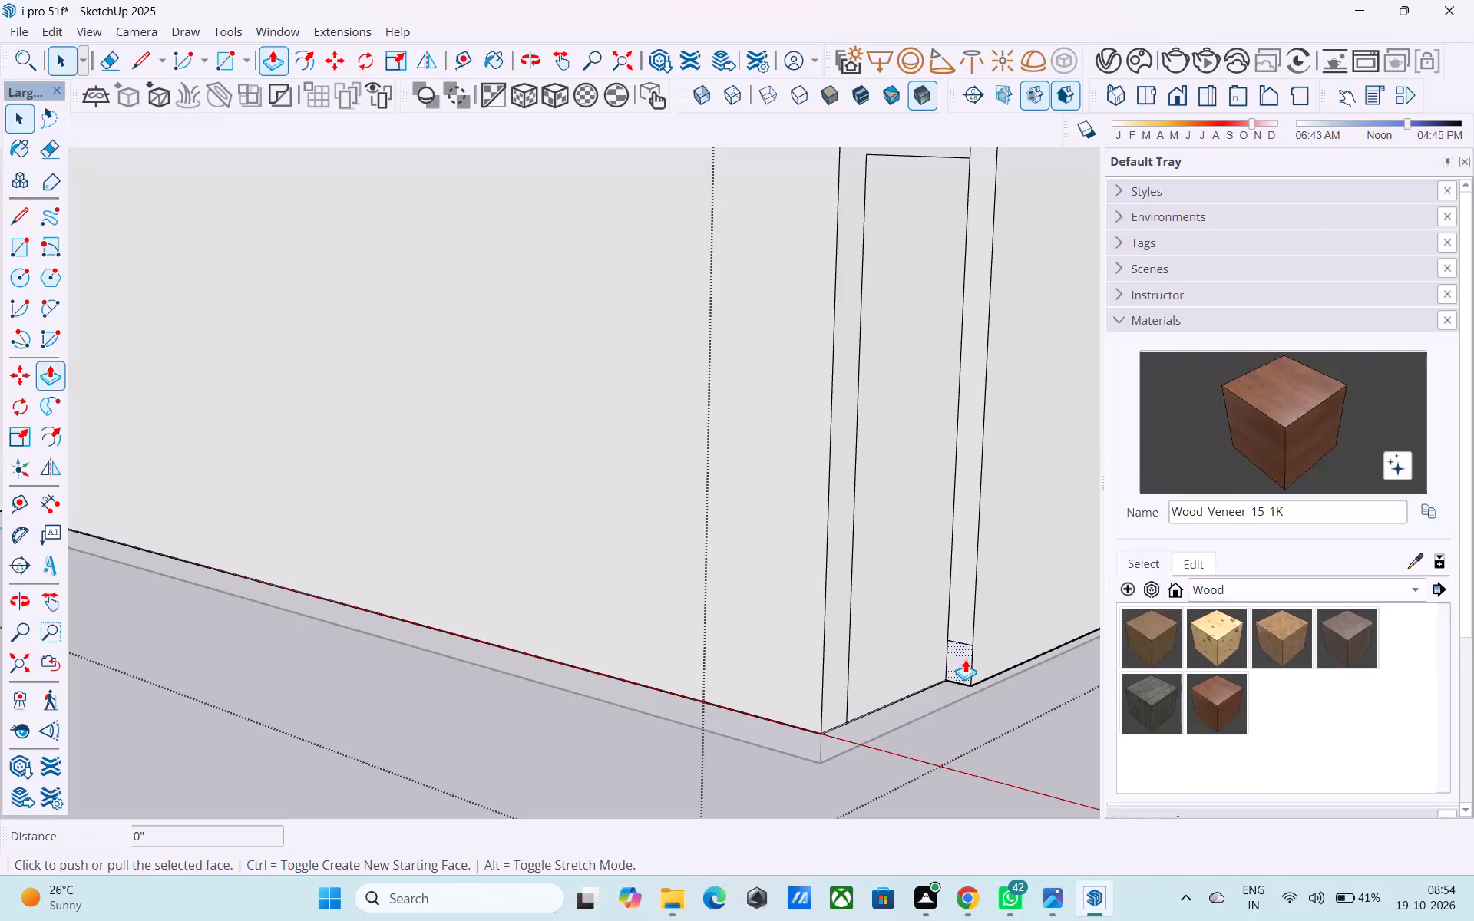
click(965, 659)
click(827, 672)
click(856, 697)
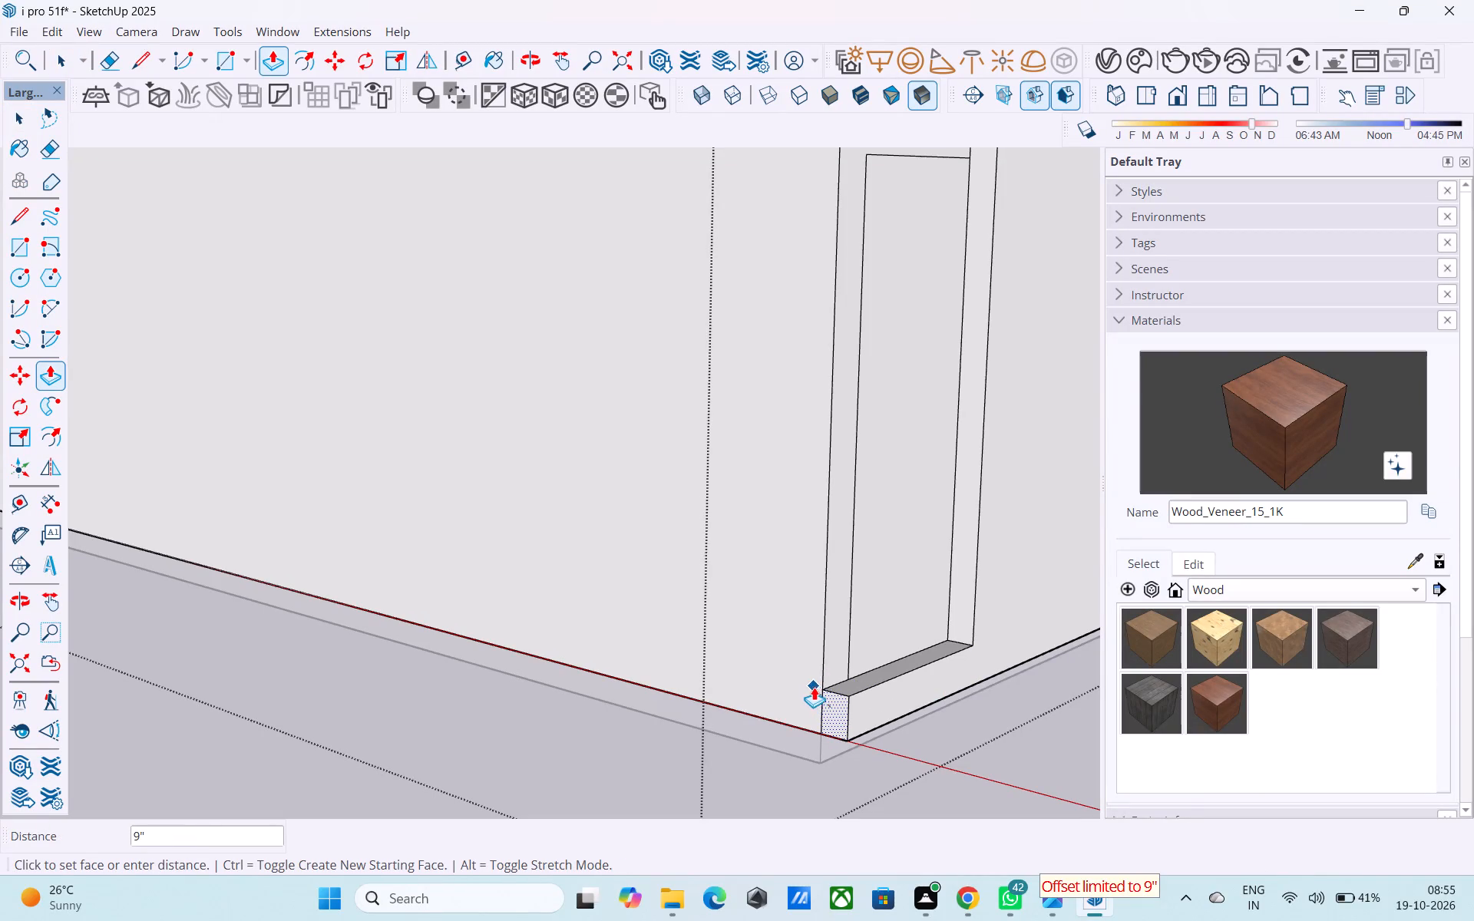
click(814, 686)
key(space)
Push the inset panel face above the sill 9" back through the wall to cut the opening.
middle_drag(867, 668, 801, 691)
scroll(873, 632, down, 5)
click(909, 598)
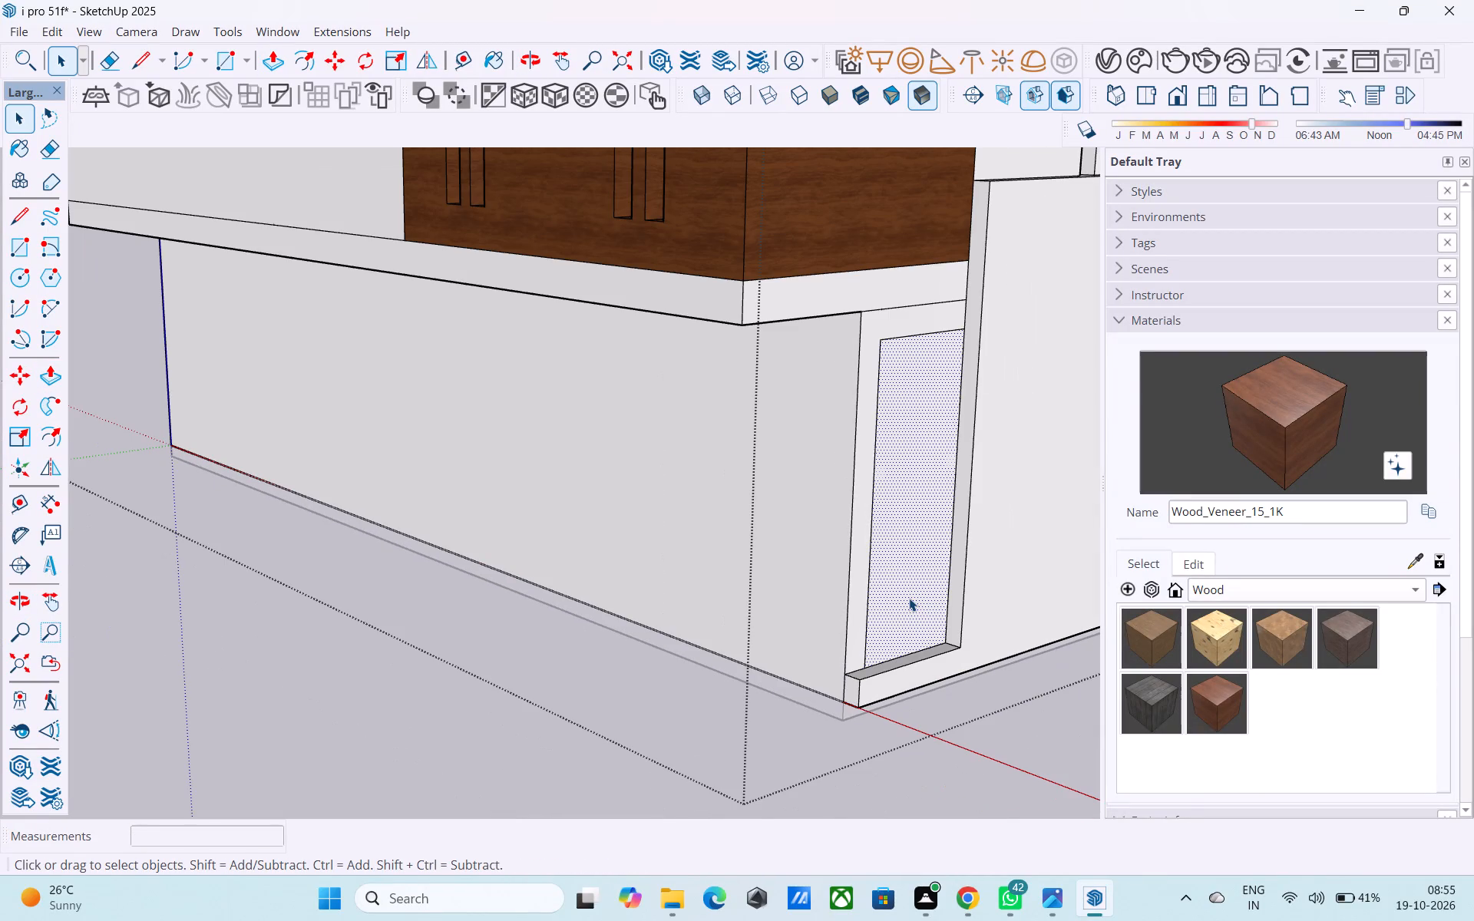
key(p)
click(909, 598)
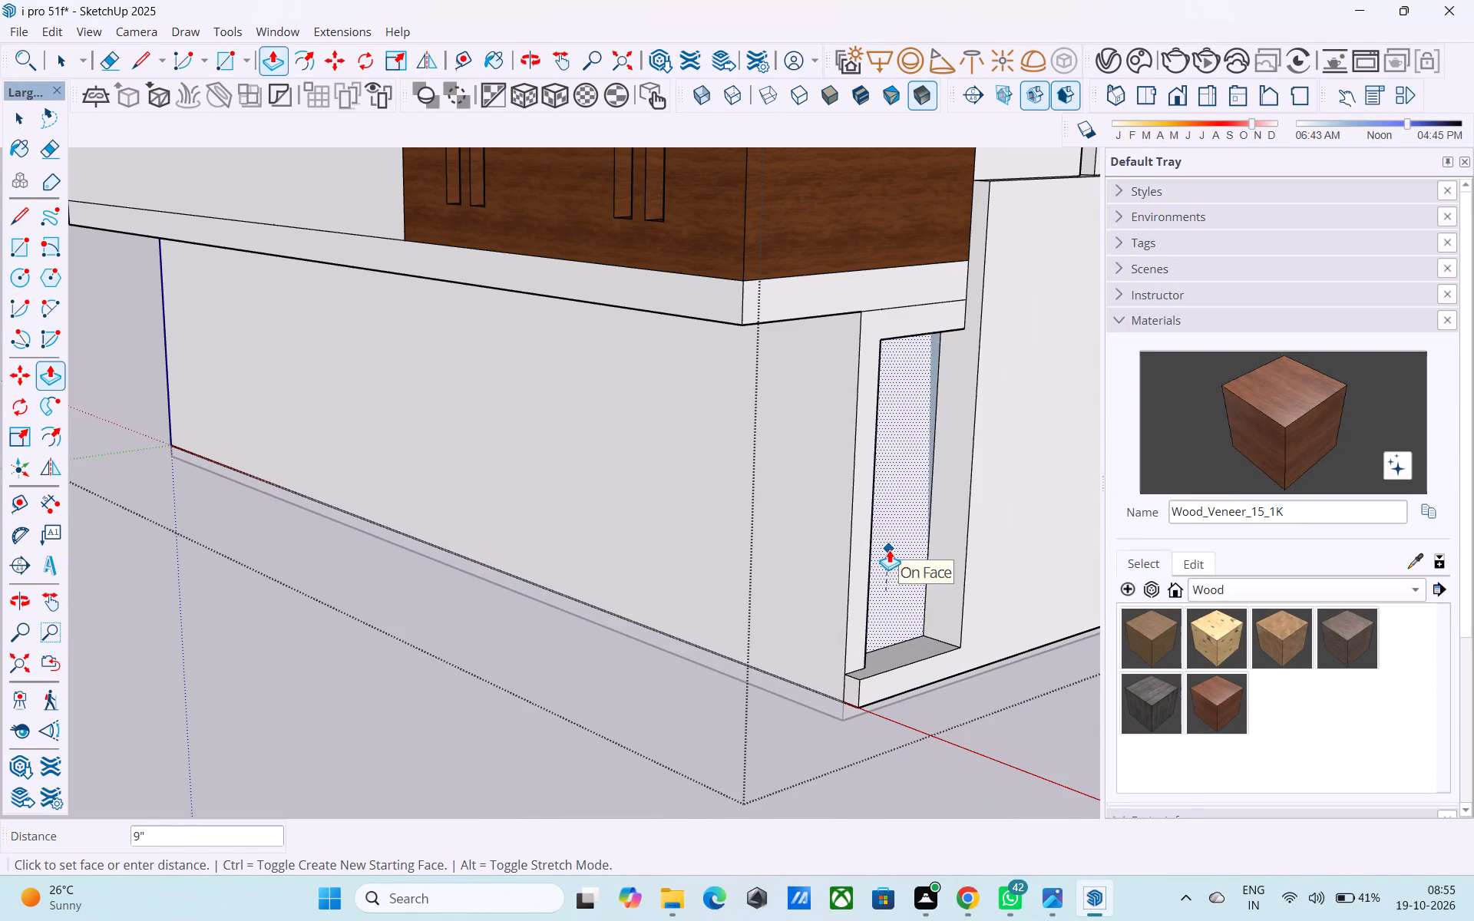
middle_drag(889, 550, 852, 540)
click(852, 539)
key(space)
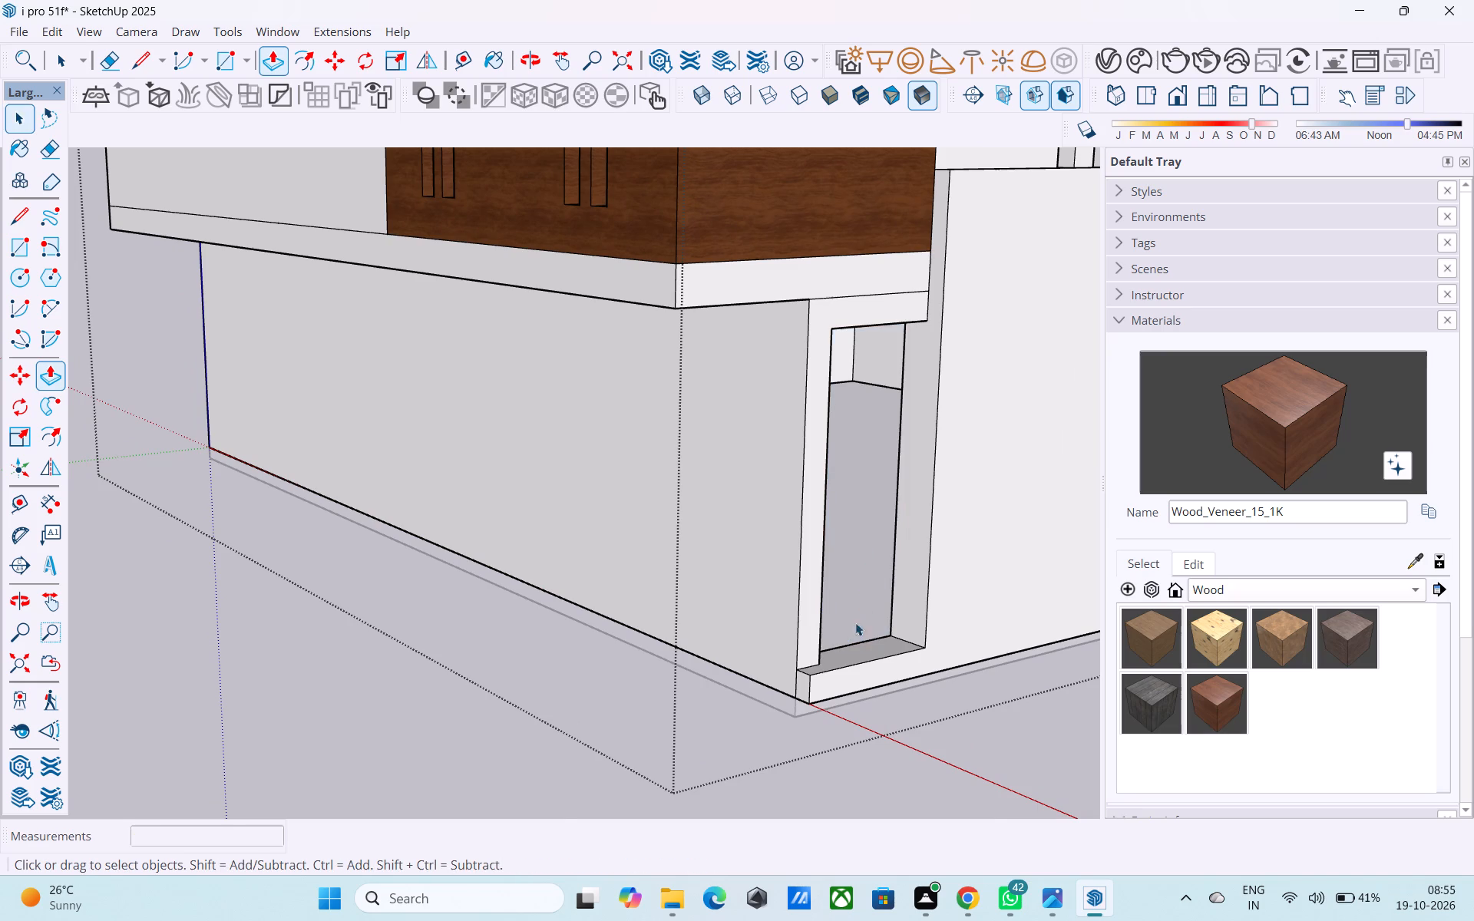
Draw a vertical line from the sill's top corner at the pier to the ground, separating the sill's front from the pier face.
scroll(841, 645, up, 3)
click(787, 622)
scroll(794, 625, down, 3)
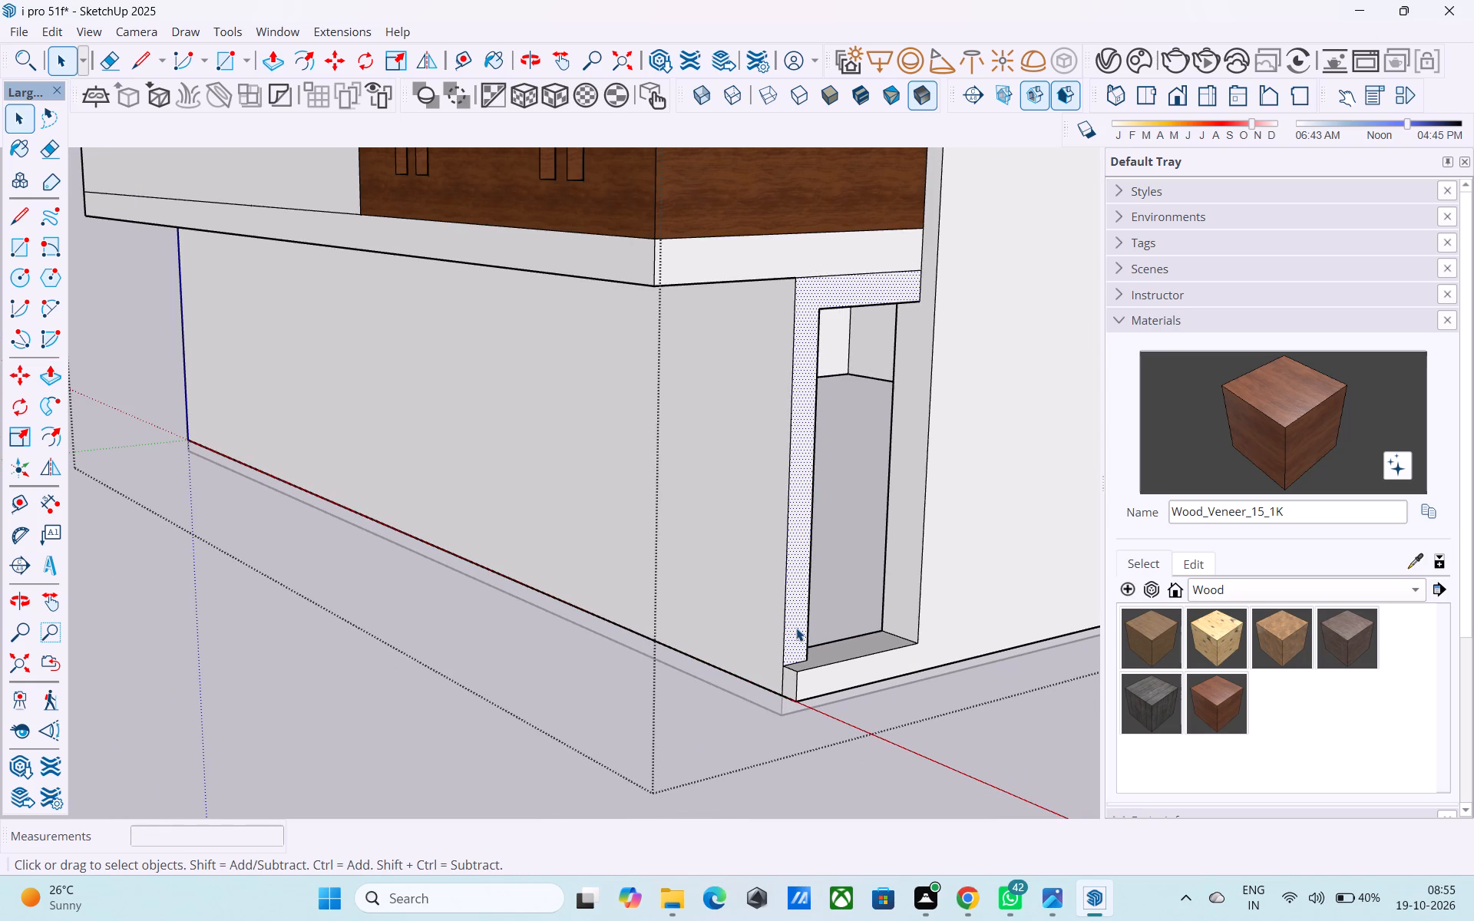
key(space)
scroll(673, 701, down, 2)
scroll(922, 722, down, 3)
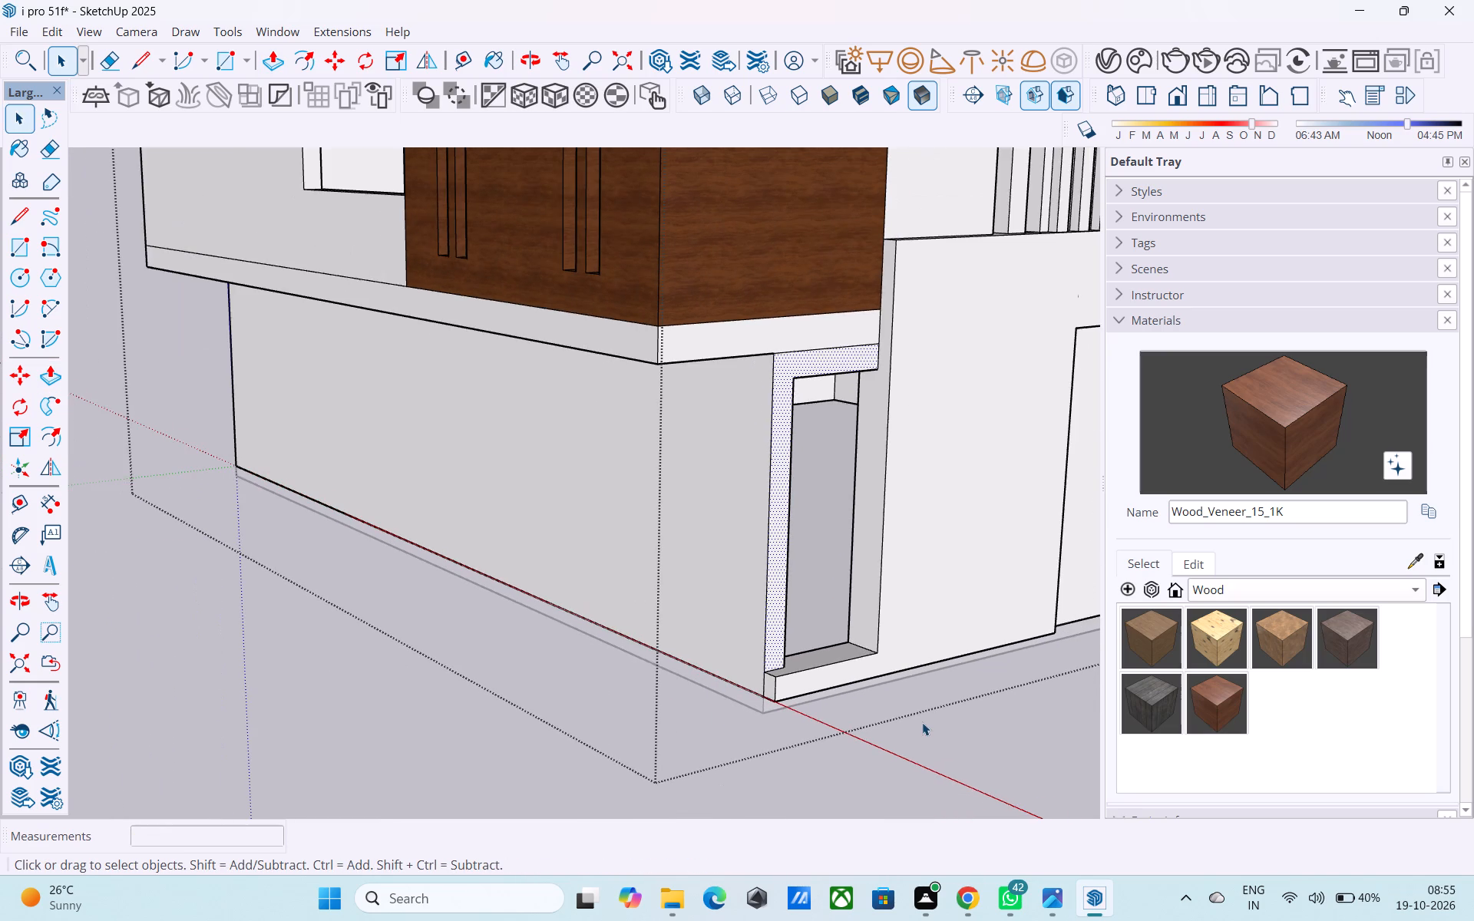
scroll(922, 722, down, 1)
middle_drag(917, 721, 811, 742)
scroll(818, 745, down, 1)
middle_drag(818, 745, 826, 741)
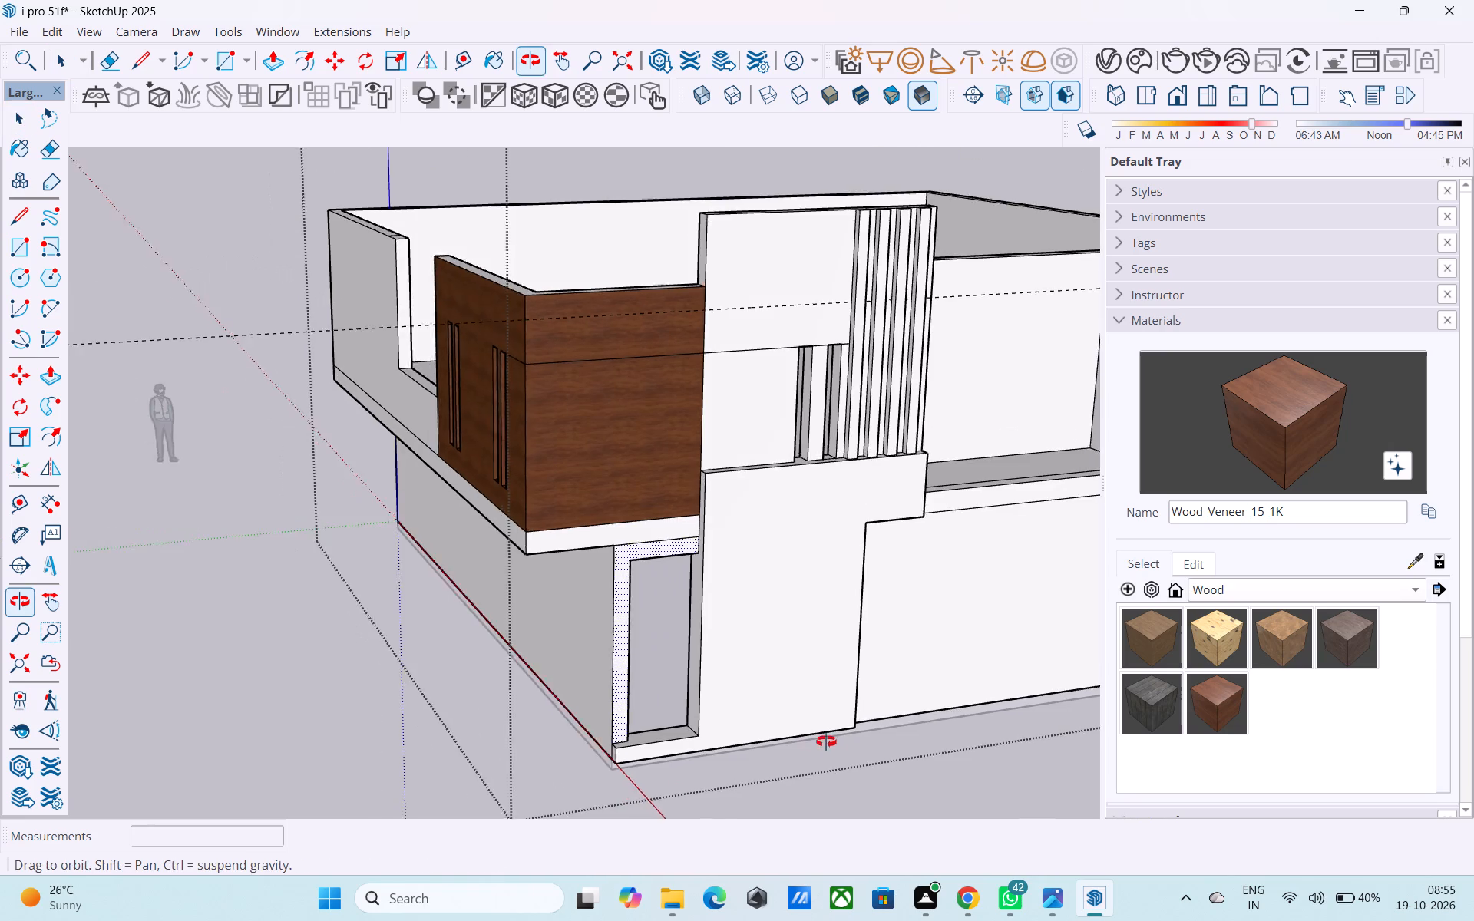
middle_drag(826, 741, 907, 736)
scroll(881, 726, up, 12)
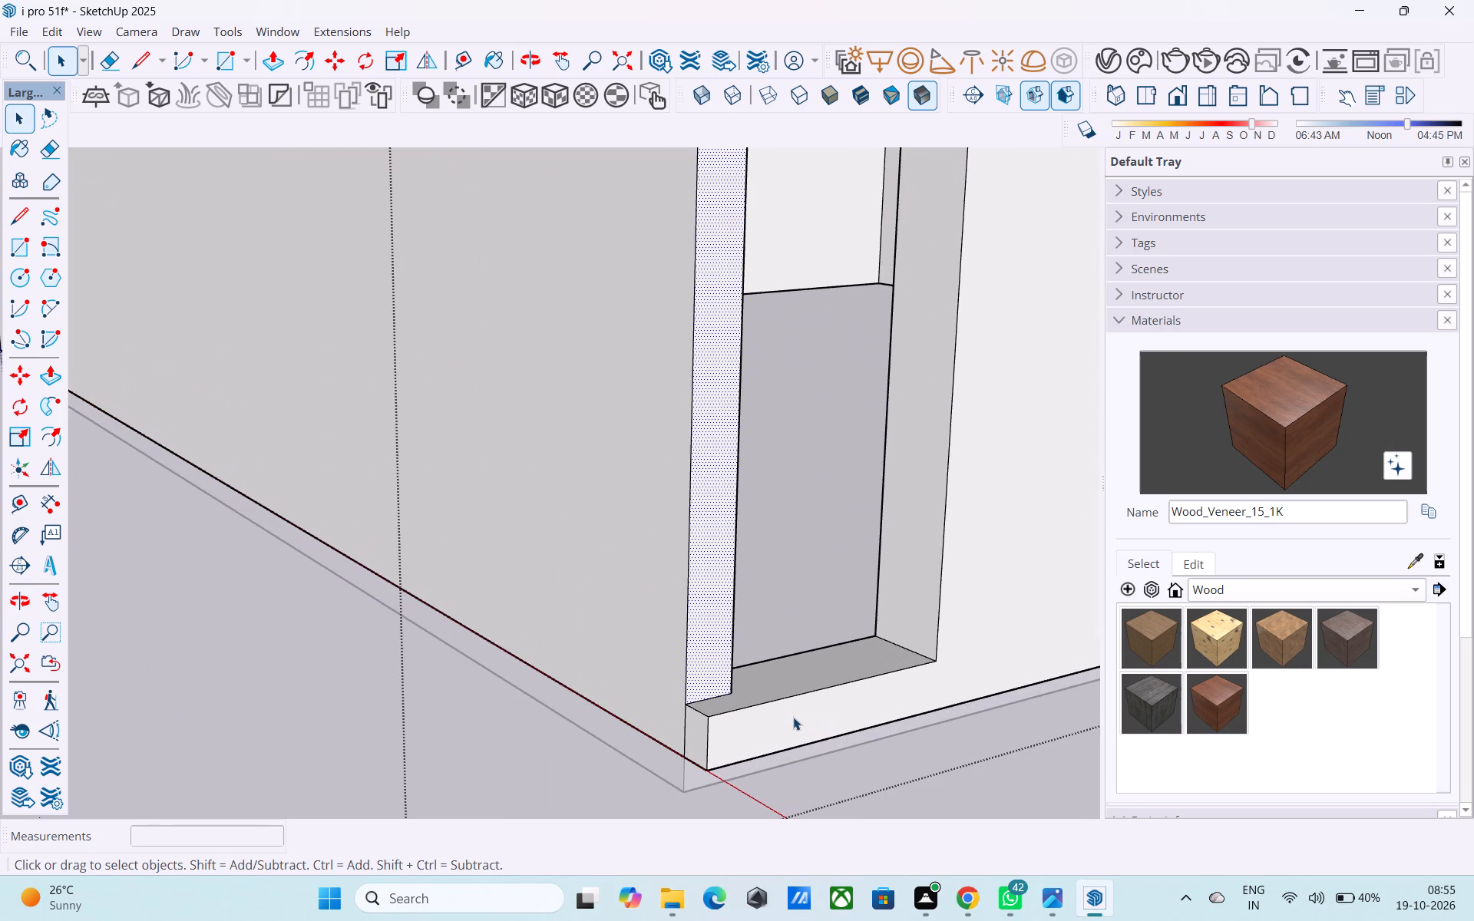
key(l)
click(939, 665)
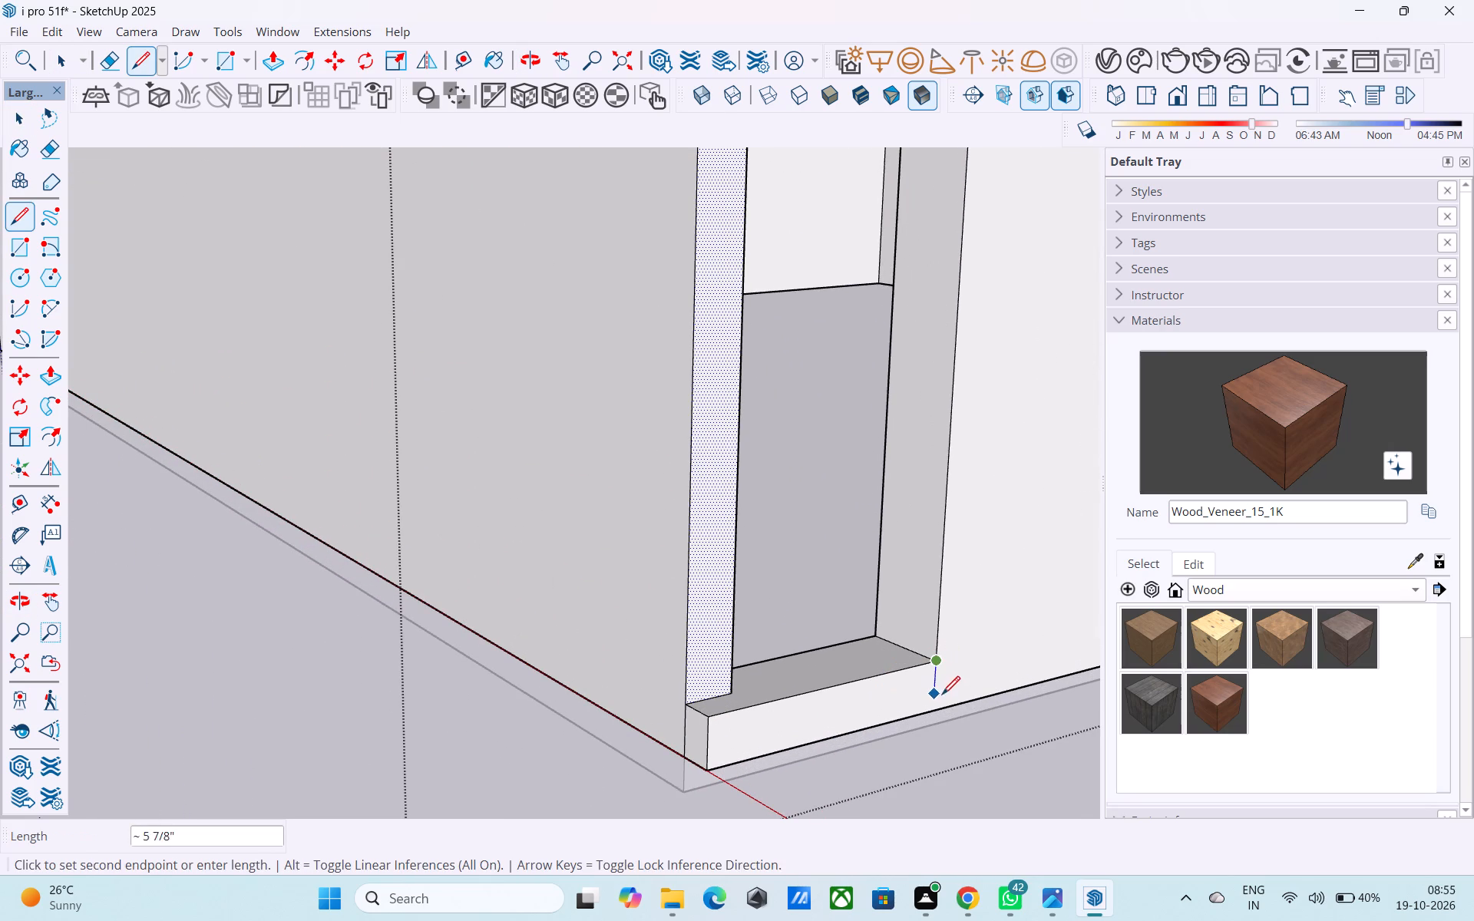
click(941, 711)
key(space)
Push the sill's front face back flush with the frame around the opening.
click(890, 702)
key(p)
click(890, 702)
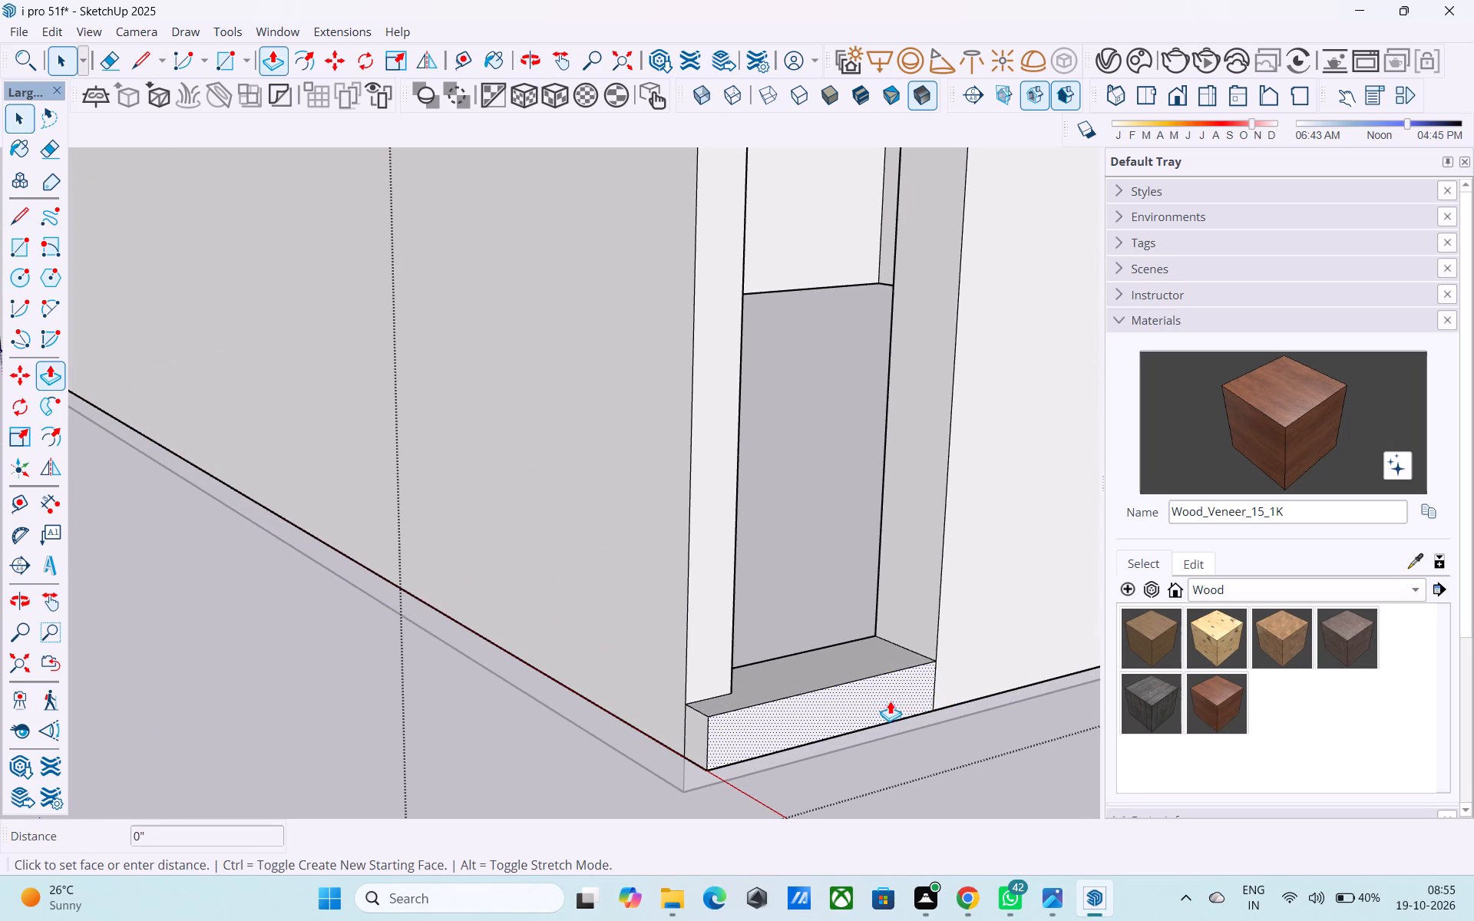
click(868, 683)
key(space)
Erase the leftover sill edge on the pier's return face.
scroll(875, 744, down, 5)
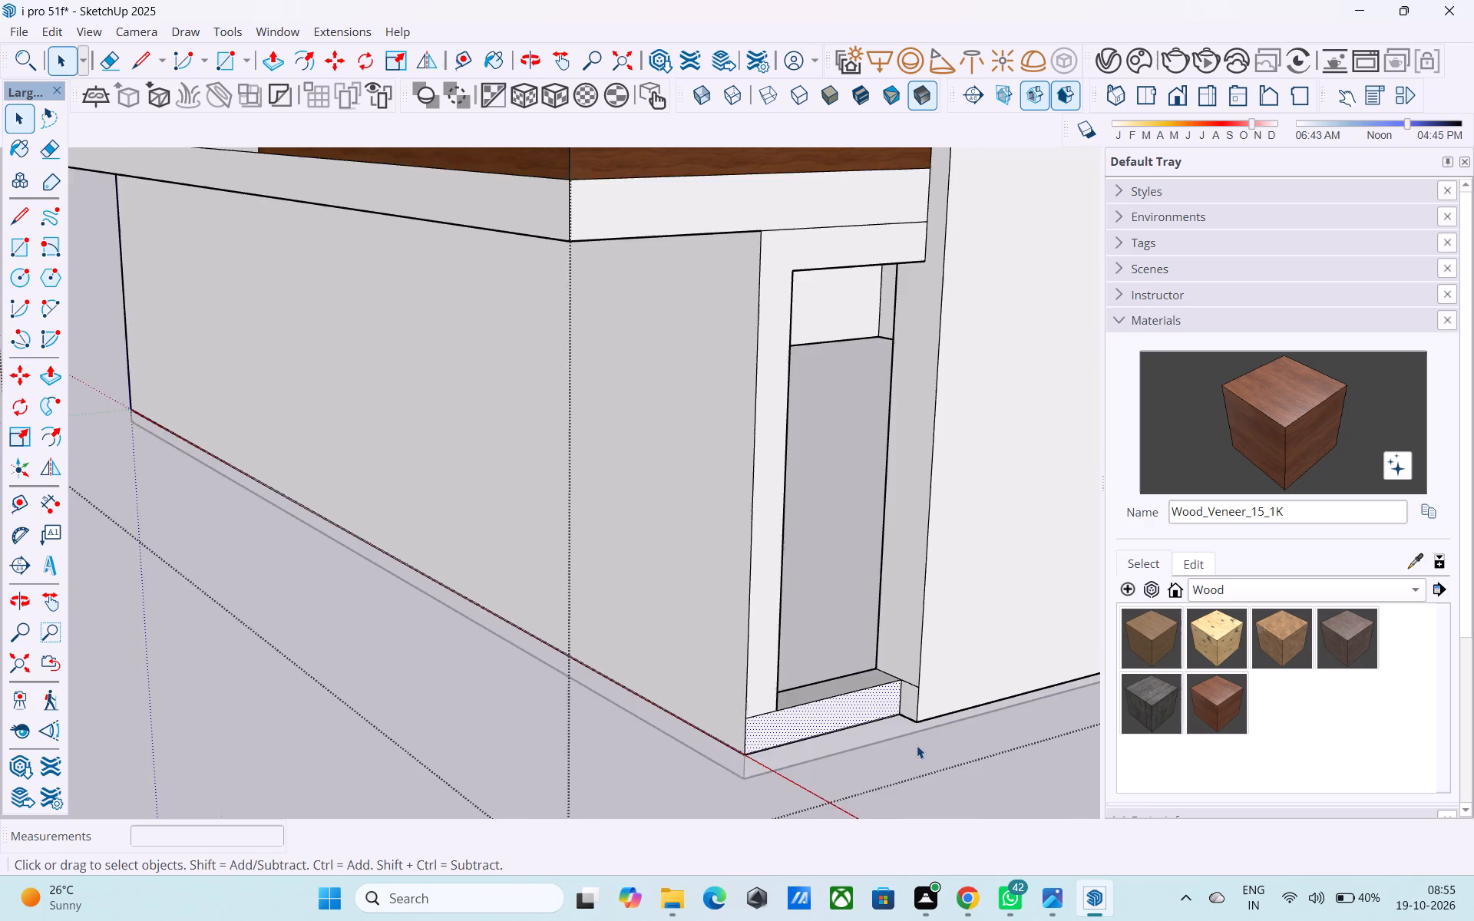
scroll(917, 745, down, 2)
middle_drag(905, 781, 940, 786)
scroll(964, 717, up, 8)
key(e)
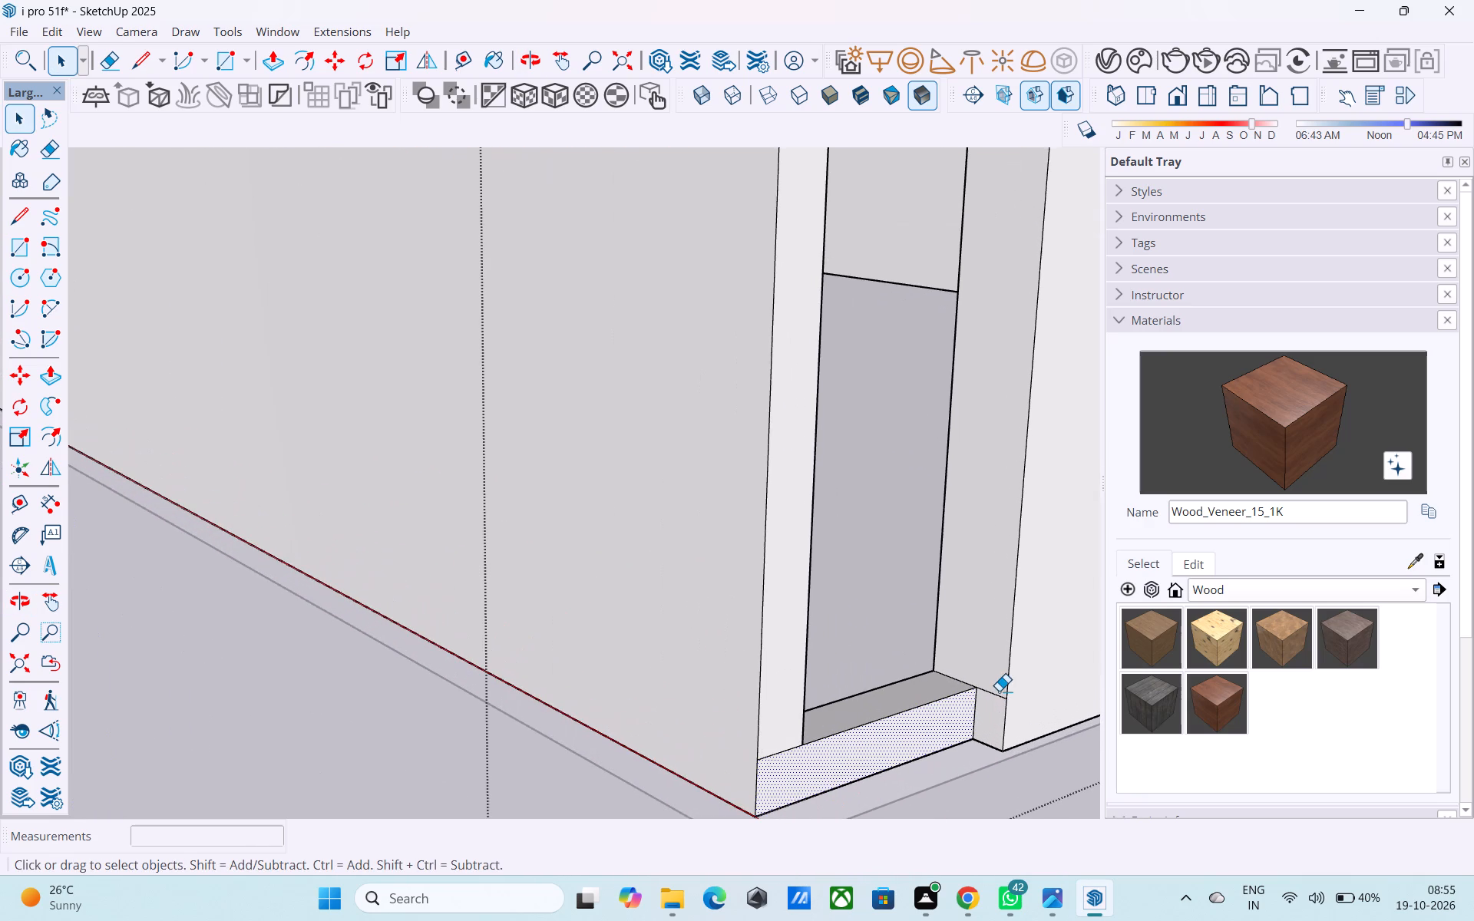
drag(998, 690, 993, 709)
Examine the building from the front, the wood-clad corner and above for remaining stray geometry.
scroll(974, 746, down, 4)
scroll(887, 761, down, 5)
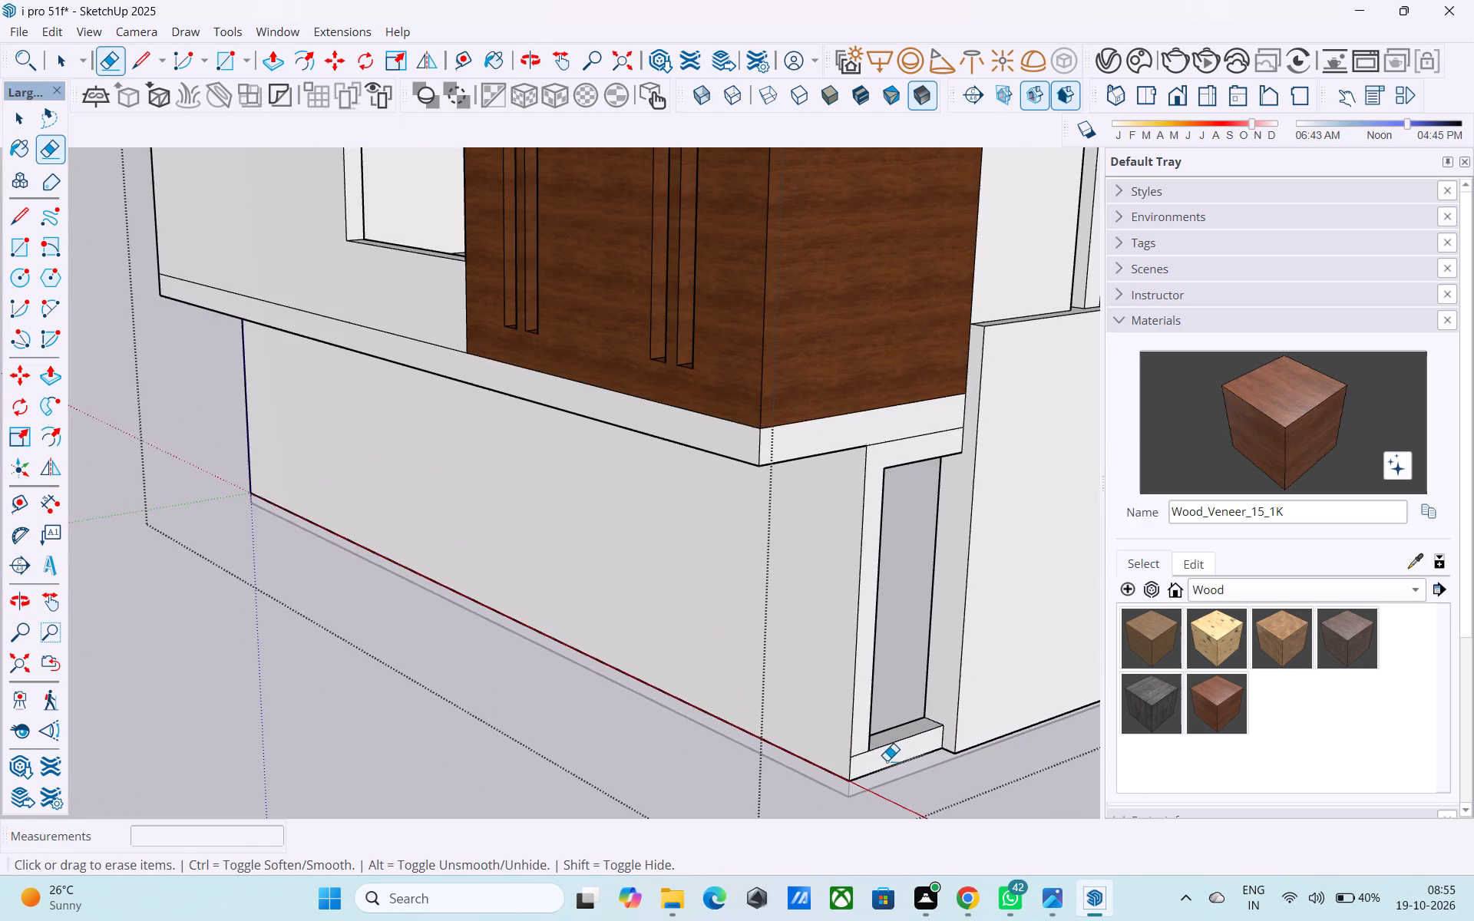
middle_drag(897, 761, 497, 720)
scroll(506, 717, down, 5)
middle_drag(602, 722, 568, 703)
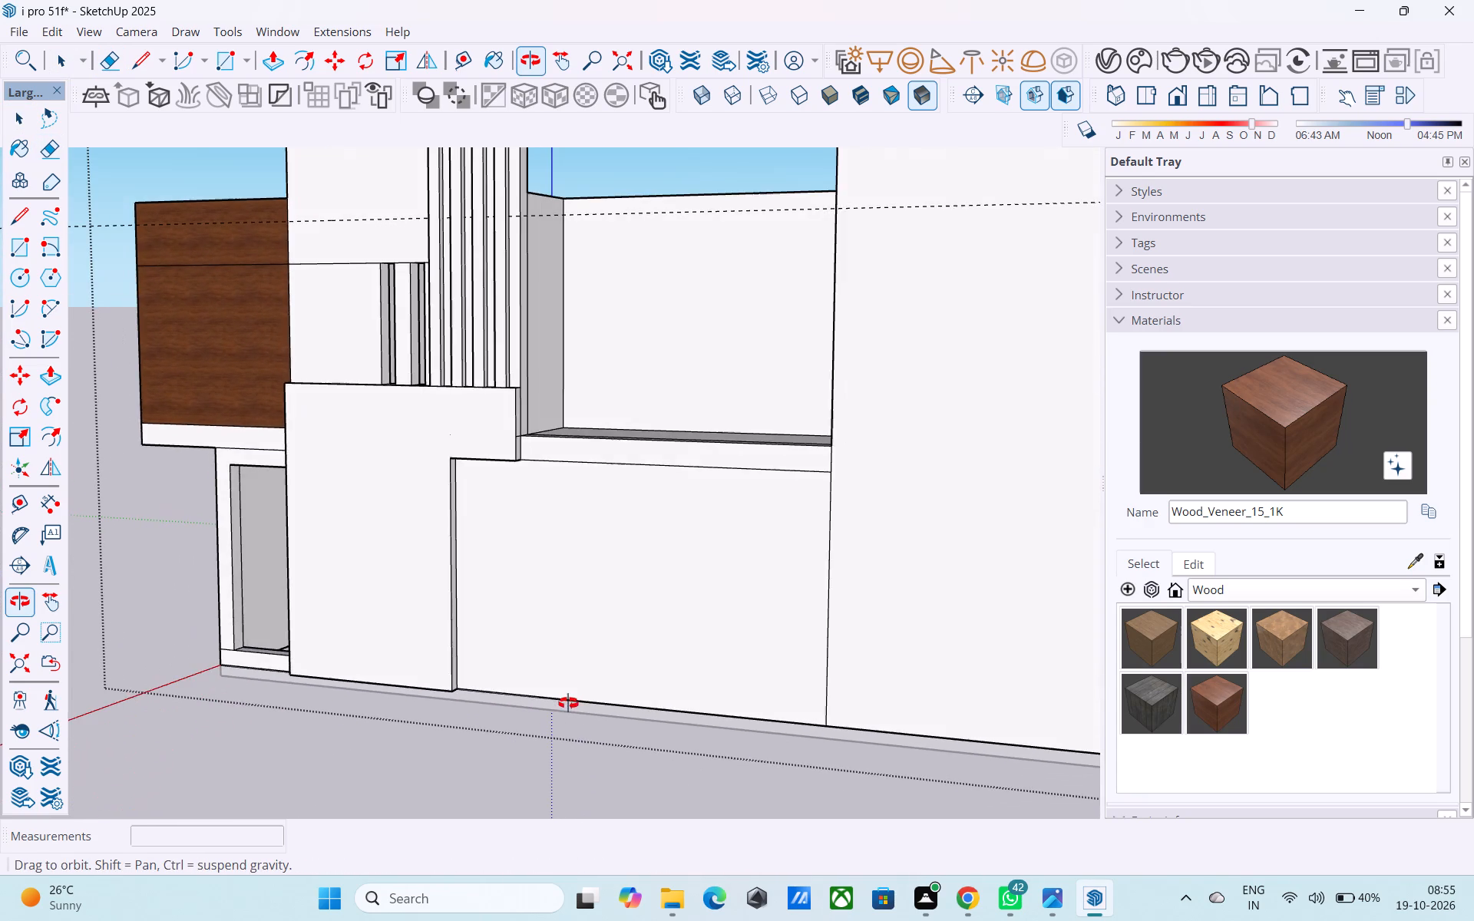
middle_drag(568, 703, 570, 704)
scroll(570, 704, up, 2)
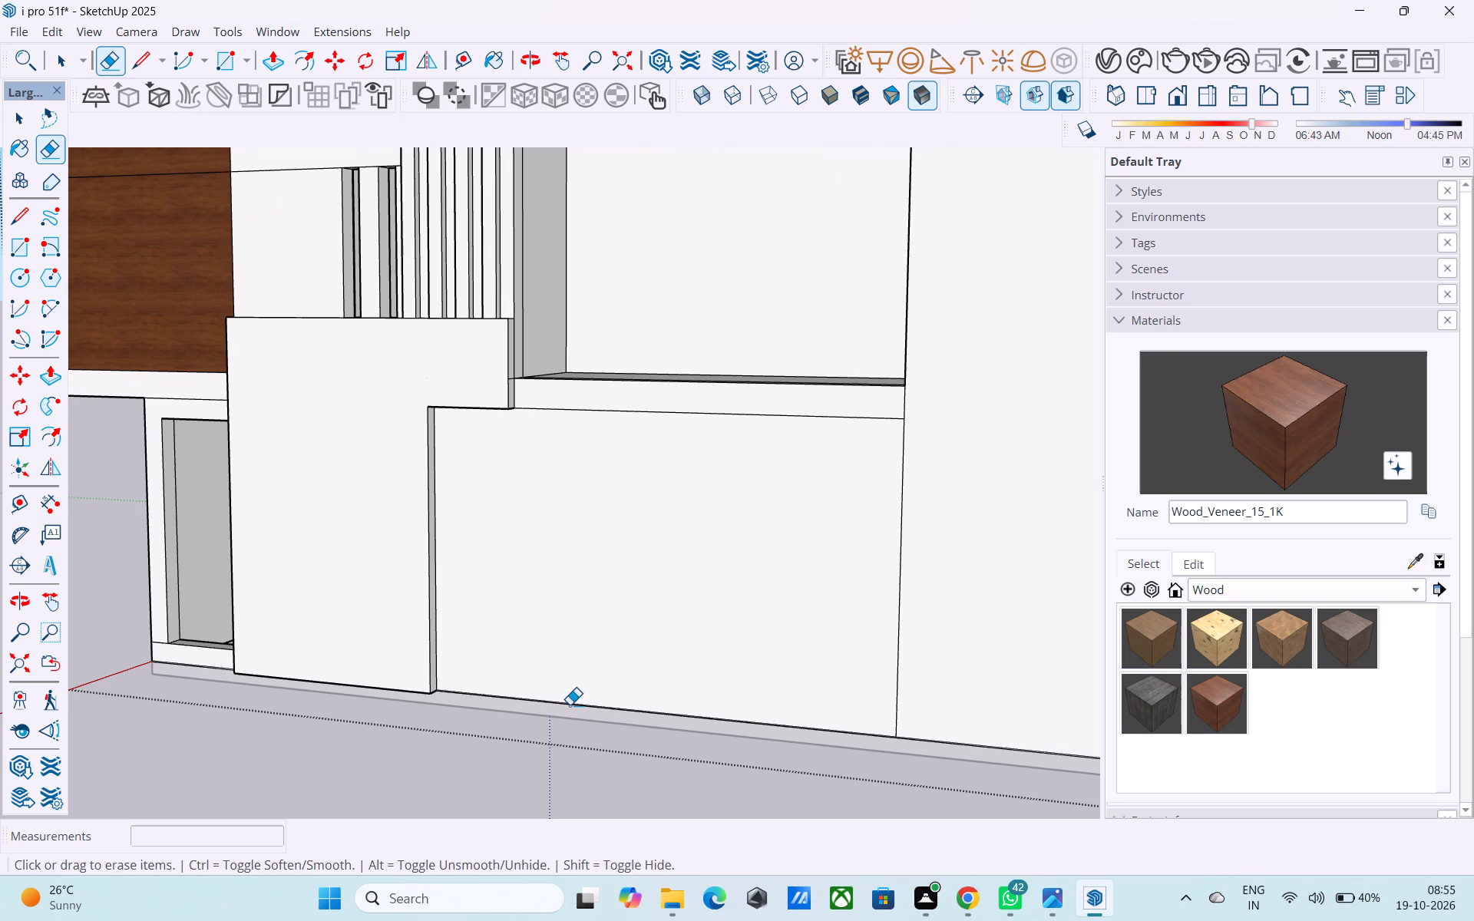
scroll(554, 708, down, 9)
scroll(444, 691, down, 4)
middle_drag(582, 659, 832, 662)
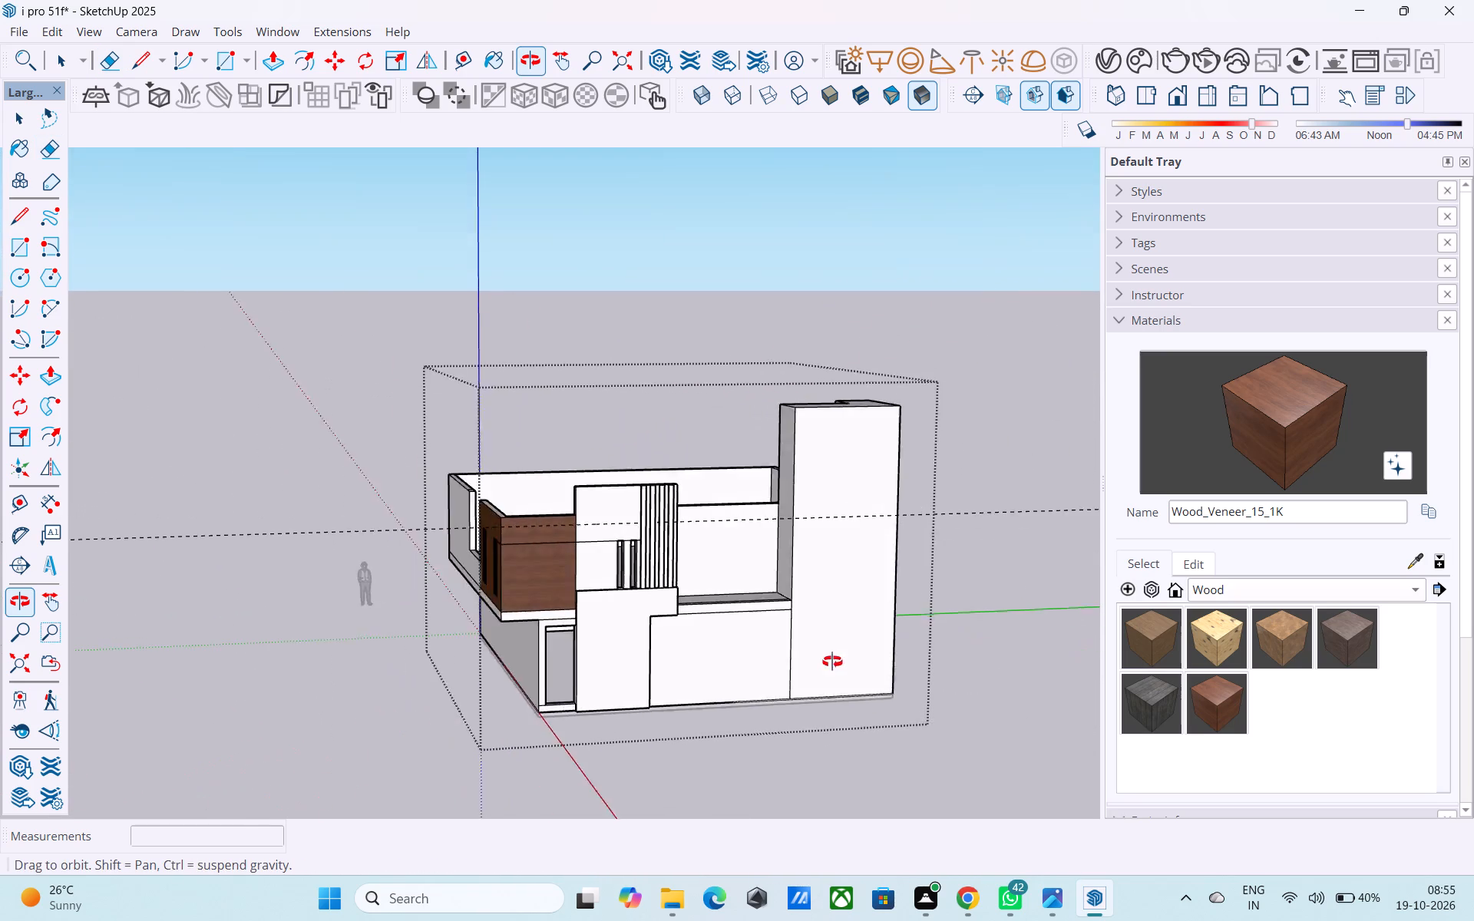
middle_drag(832, 662, 844, 649)
scroll(994, 558, up, 5)
scroll(713, 504, down, 5)
middle_drag(707, 517, 901, 576)
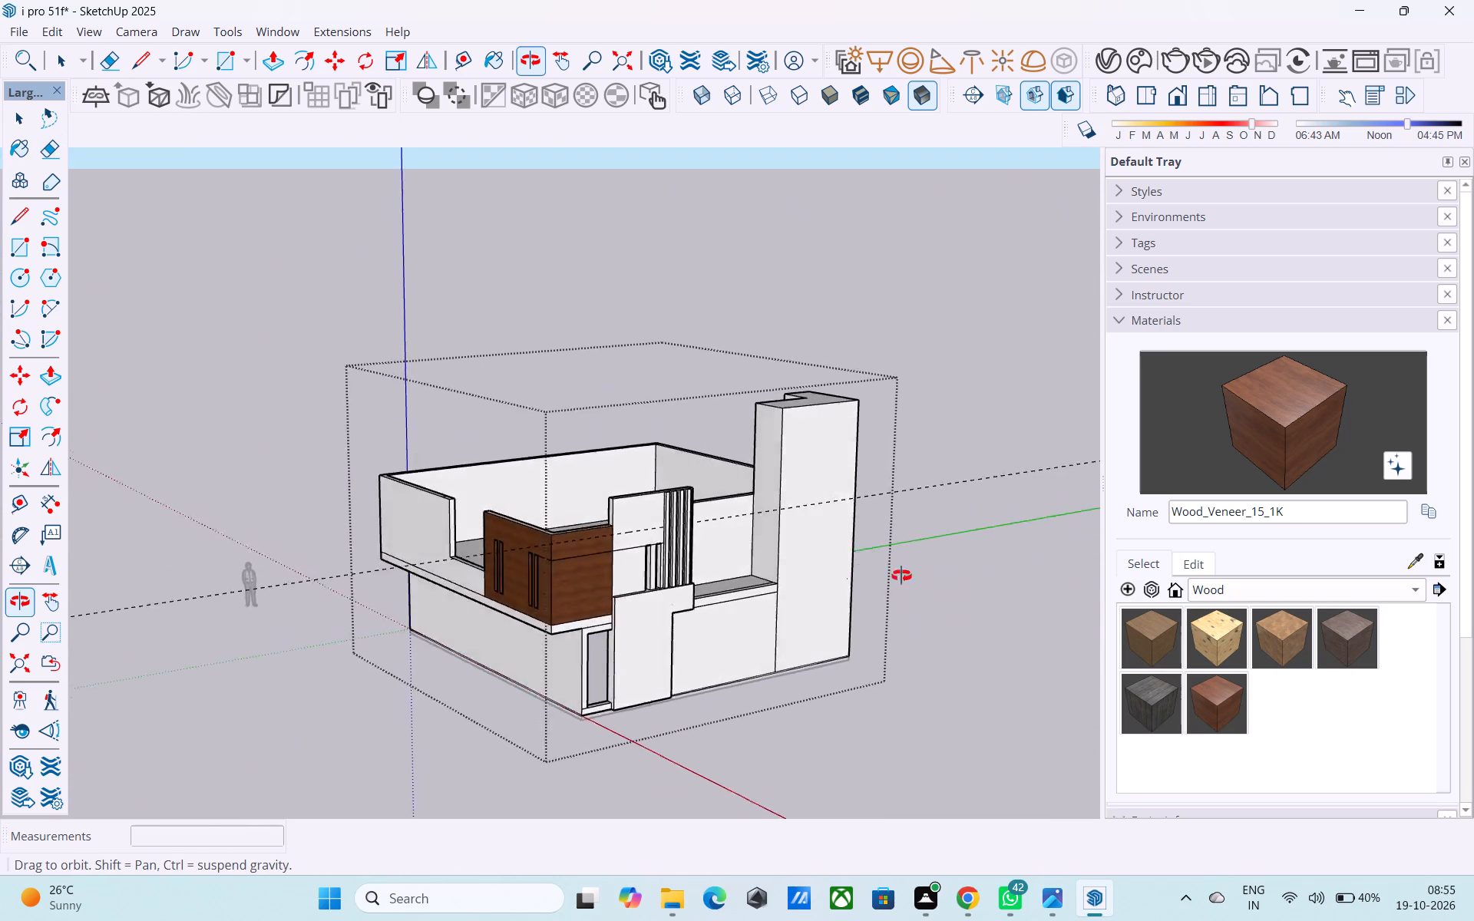
middle_drag(901, 576, 1016, 606)
middle_drag(699, 512, 965, 643)
middle_drag(901, 626, 808, 659)
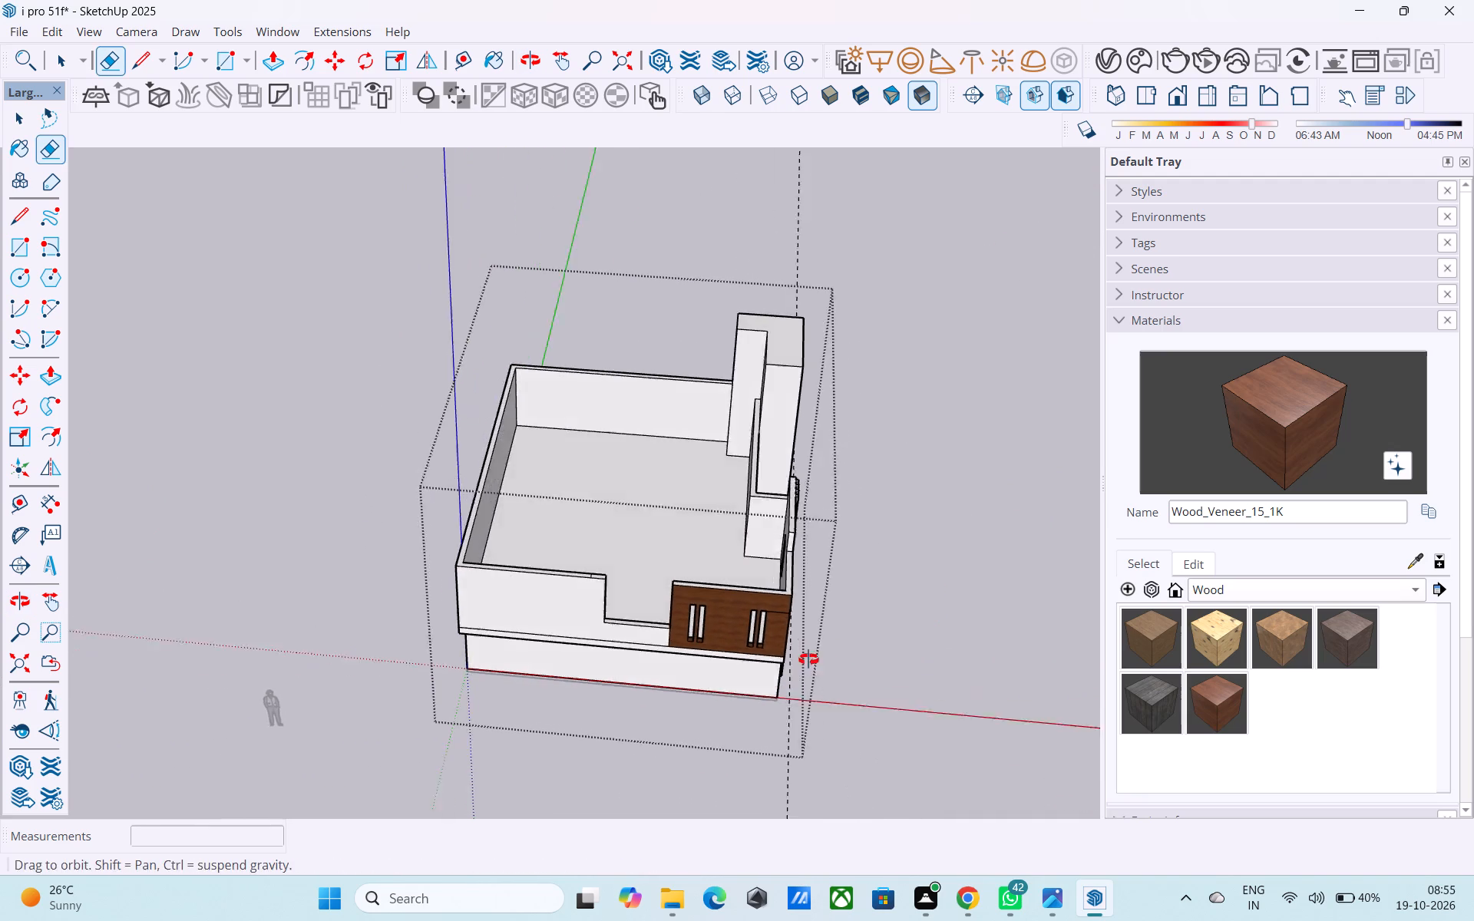
middle_drag(808, 659, 790, 665)
scroll(806, 622, down, 3)
middle_drag(806, 622, 741, 635)
scroll(623, 421, up, 6)
scroll(621, 388, down, 4)
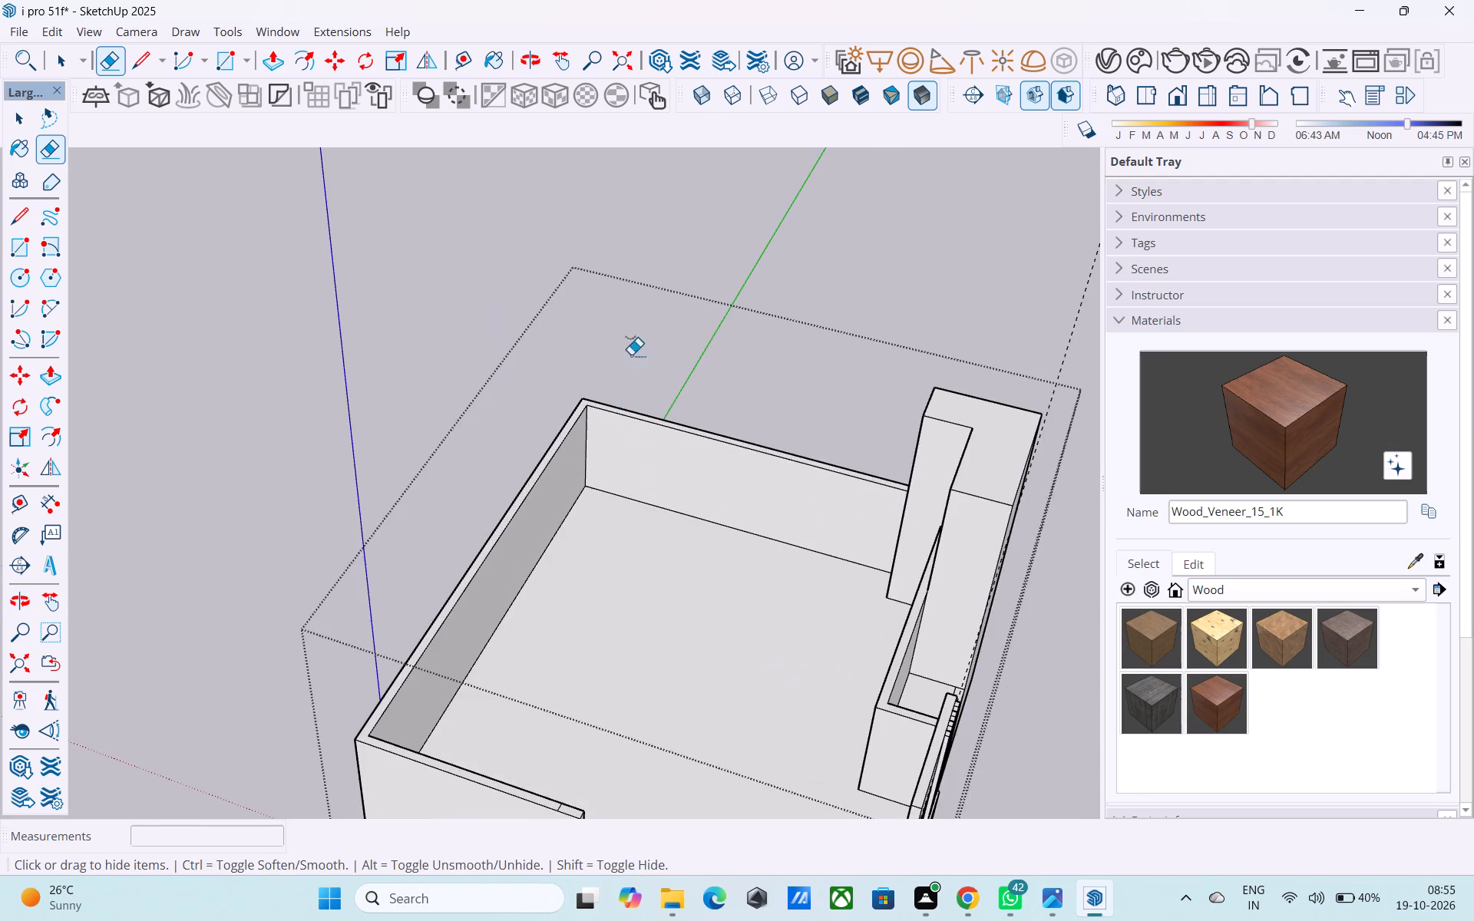
Erase the stray edge crossing the top of the first-floor parapet wall near its notched end.
scroll(631, 355, down, 2)
middle_drag(624, 500, 638, 437)
scroll(597, 562, up, 12)
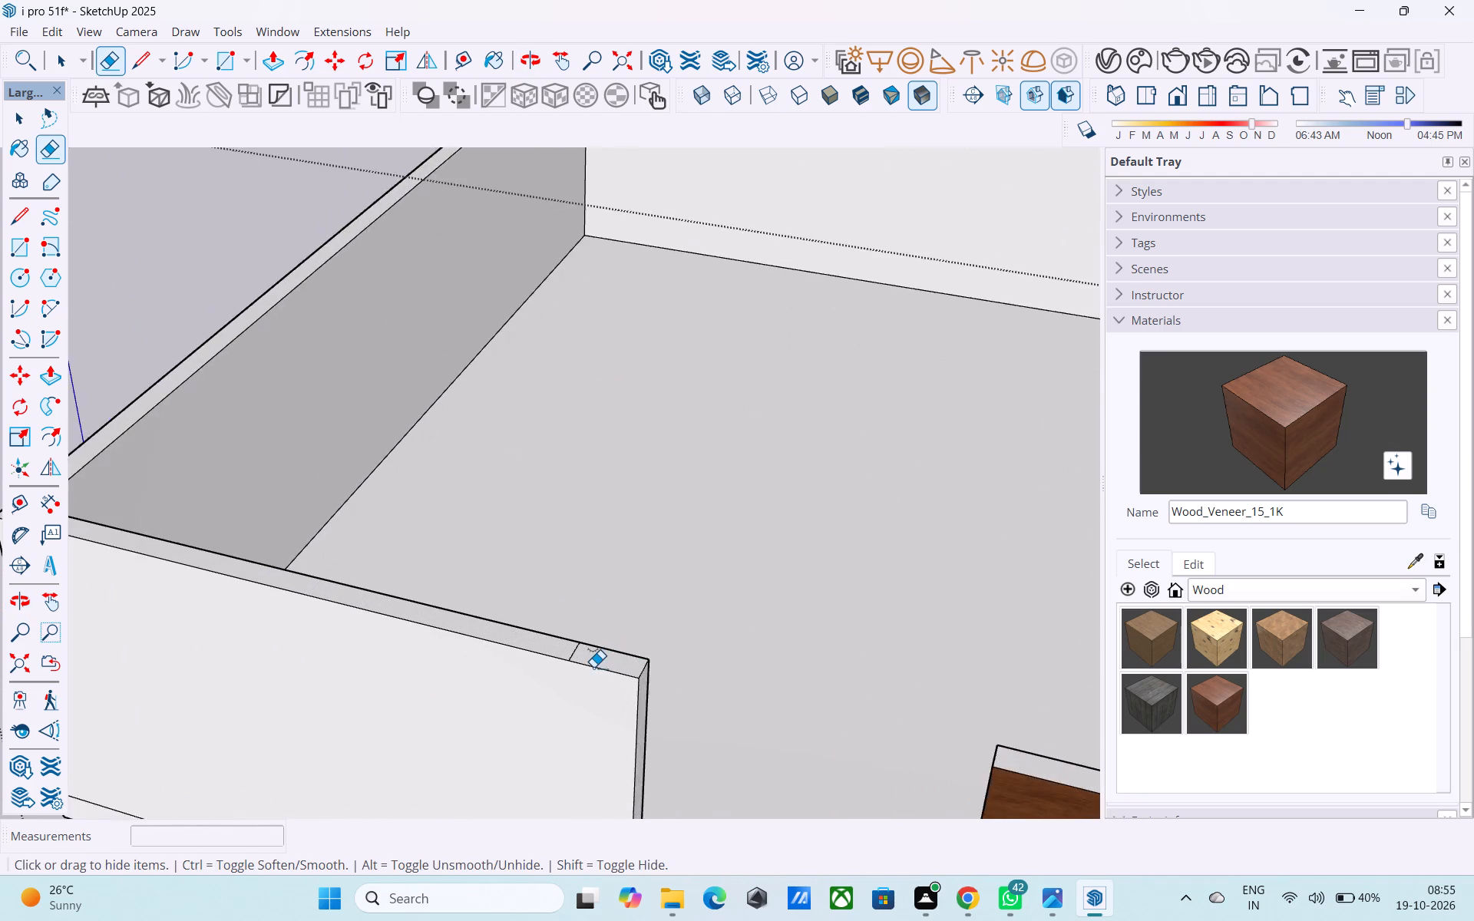
scroll(593, 667, up, 9)
key(e)
drag(570, 631, 540, 622)
key(space)
Examine the whole building from all around, including the front, tower, wood-clad corner slots and the low parapet beside them.
scroll(536, 592, down, 8)
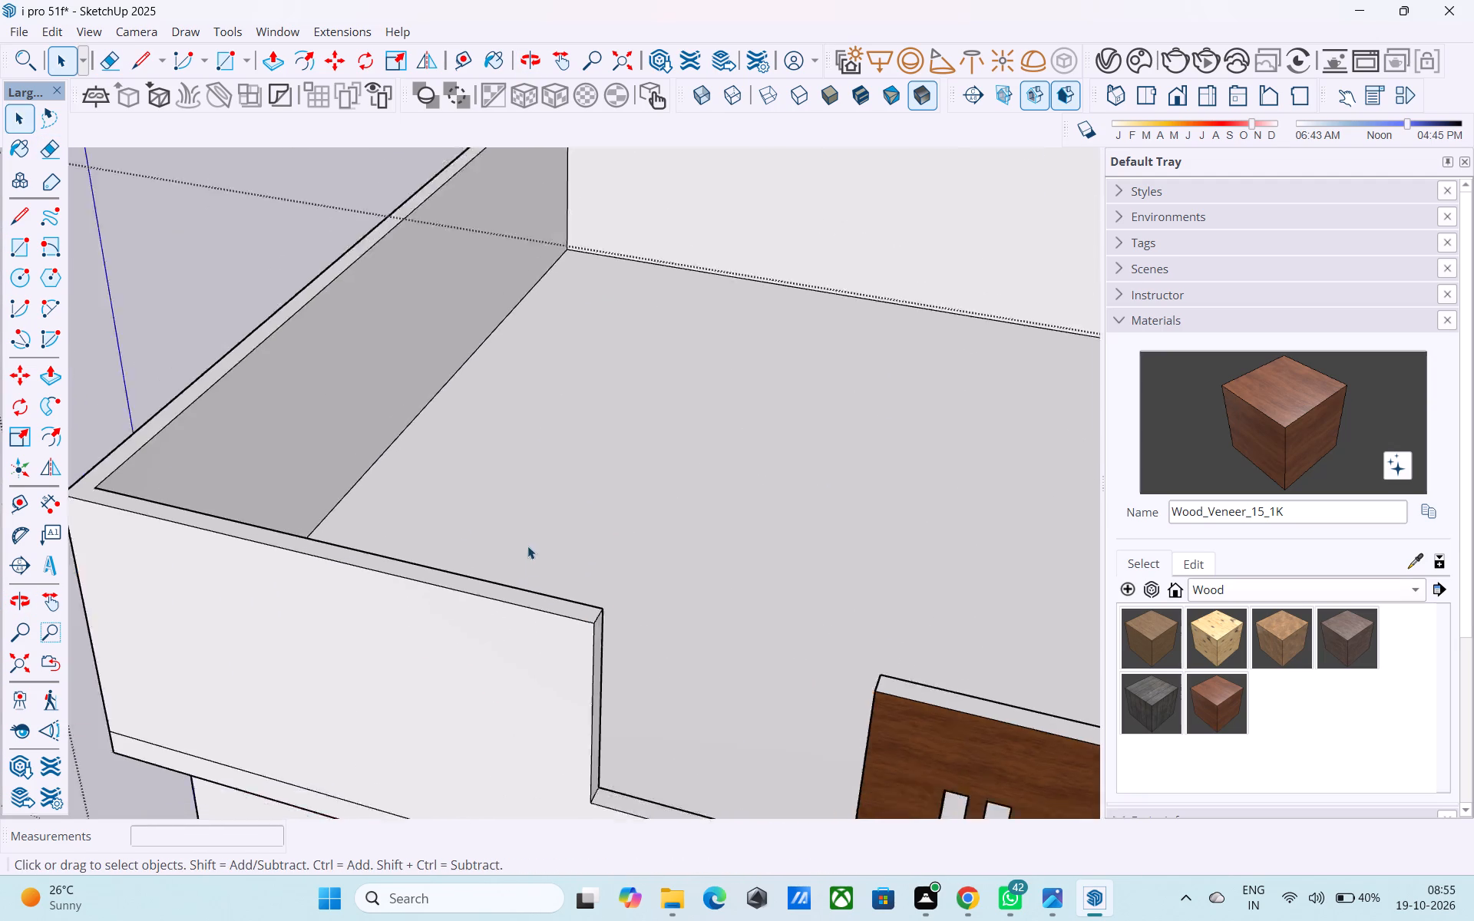
scroll(527, 546, down, 8)
middle_drag(492, 474, 433, 494)
middle_drag(599, 510, 546, 555)
middle_drag(745, 478, 397, 546)
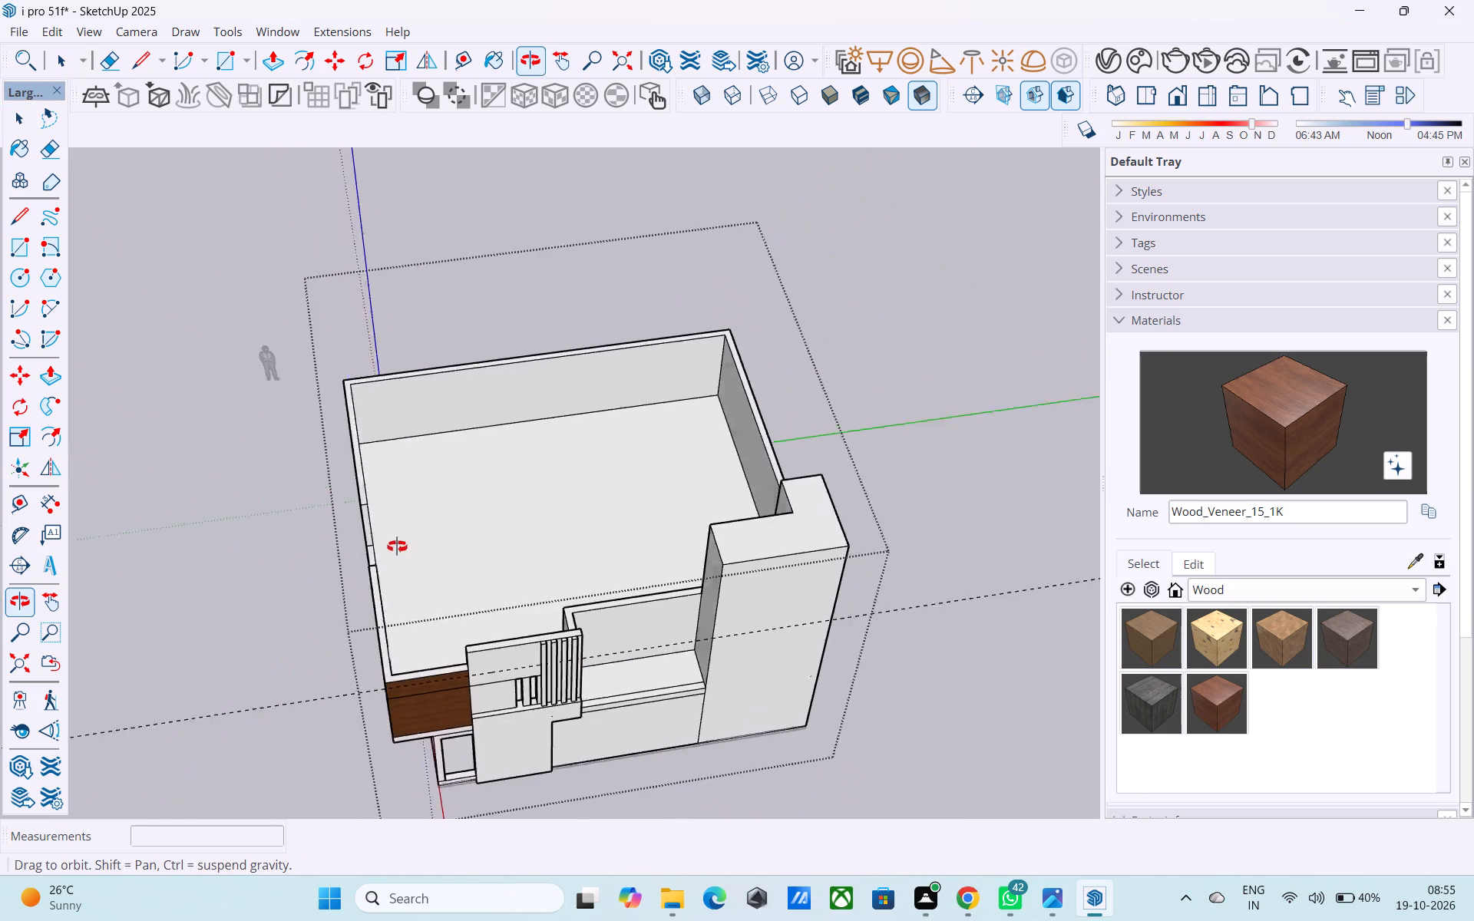
middle_drag(397, 546, 396, 546)
middle_drag(716, 544, 244, 608)
middle_drag(605, 525, 930, 292)
middle_drag(671, 466, 653, 474)
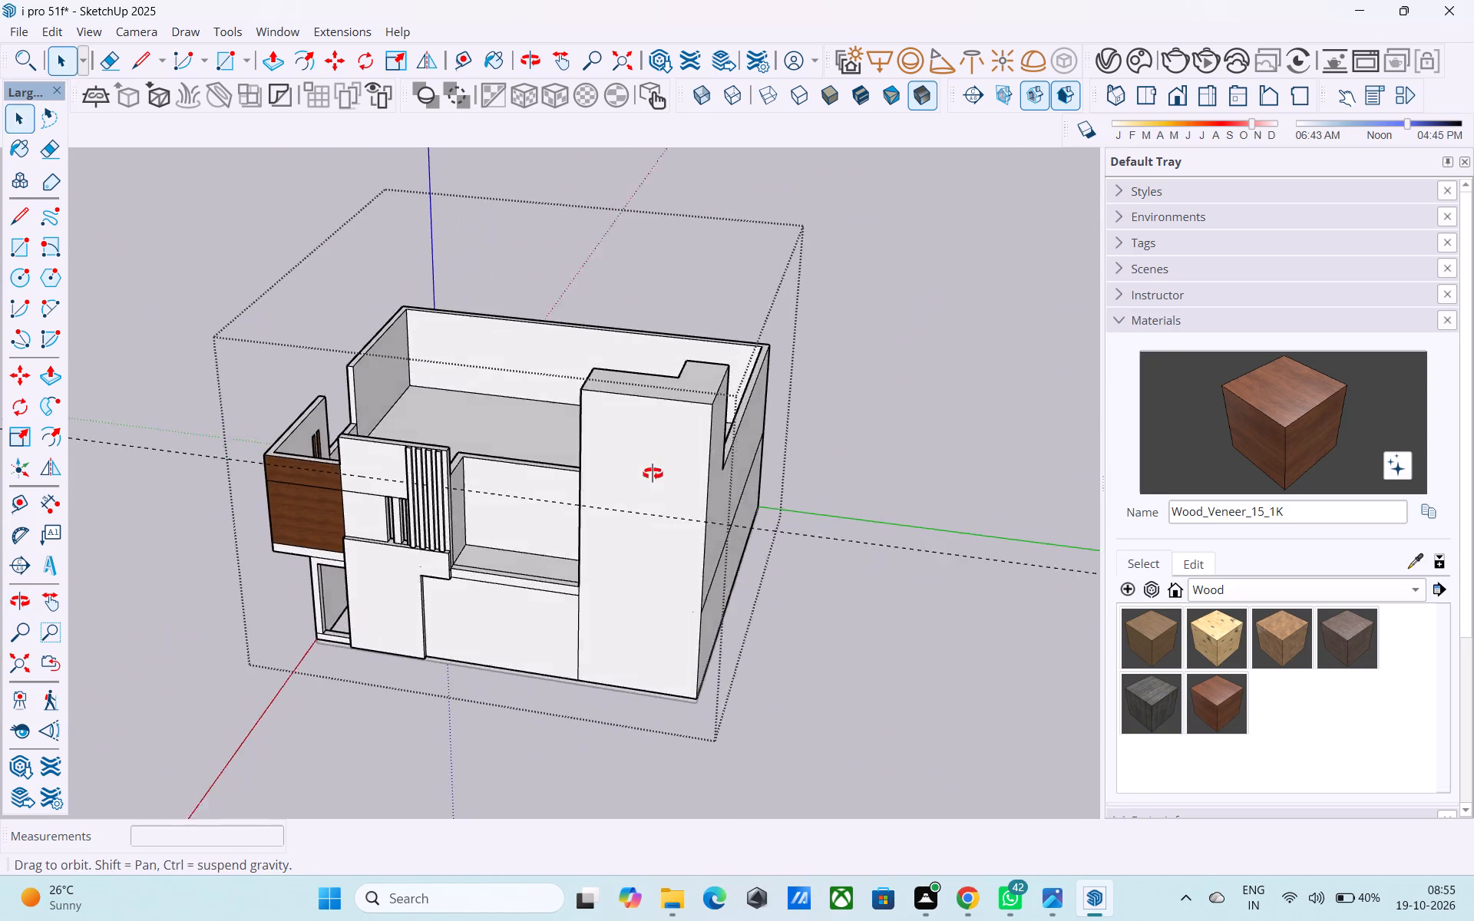
middle_drag(653, 474, 550, 497)
scroll(567, 492, up, 8)
shift+middle_drag(580, 487, 849, 449)
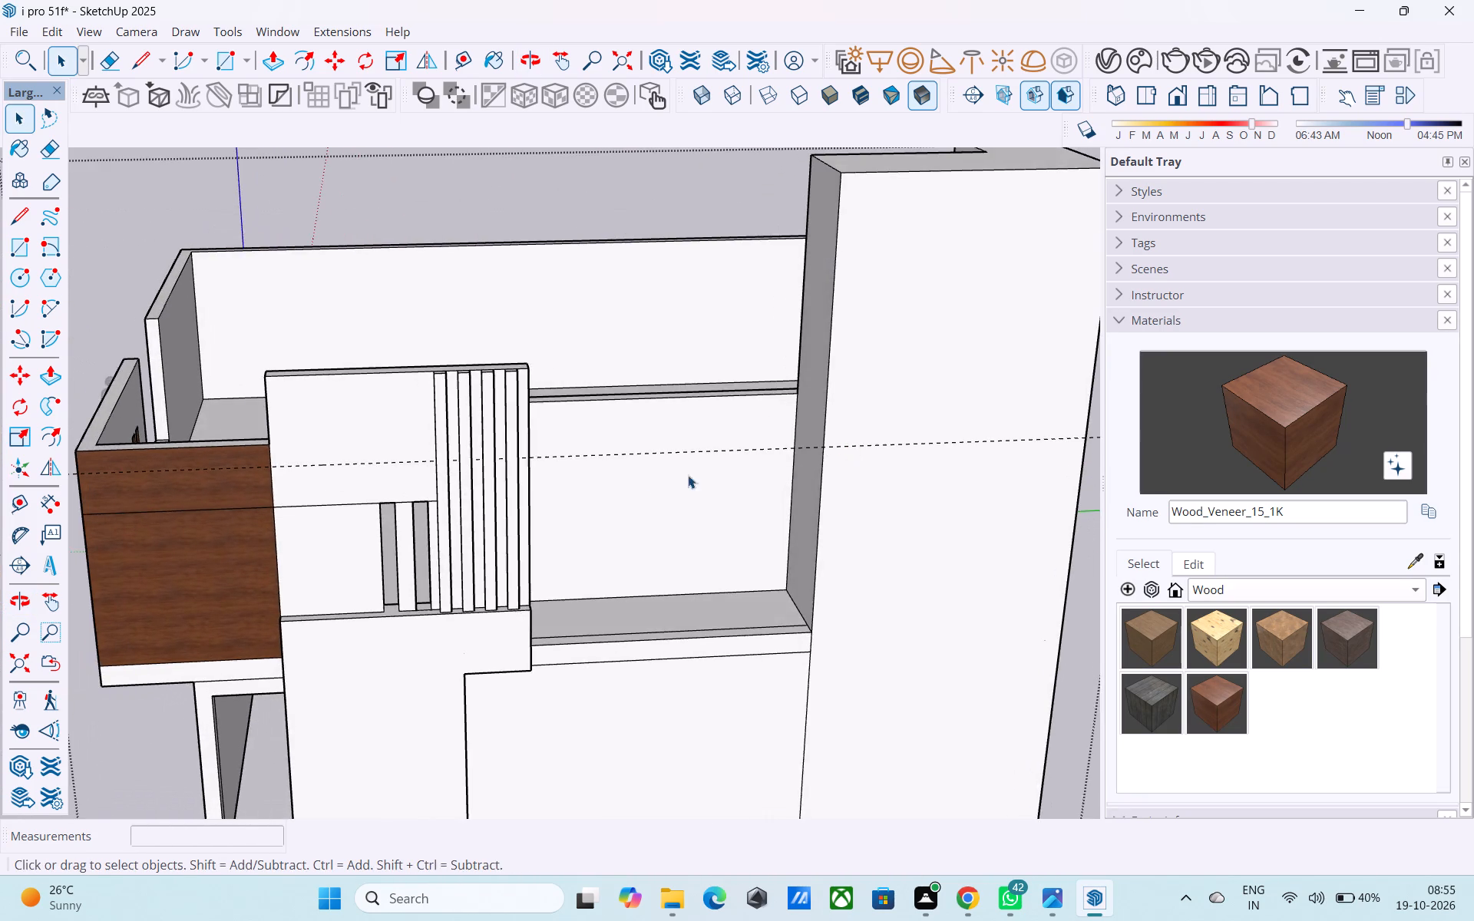
scroll(648, 477, down, 4)
scroll(590, 499, down, 3)
middle_drag(574, 501, 550, 494)
middle_drag(659, 474, 656, 467)
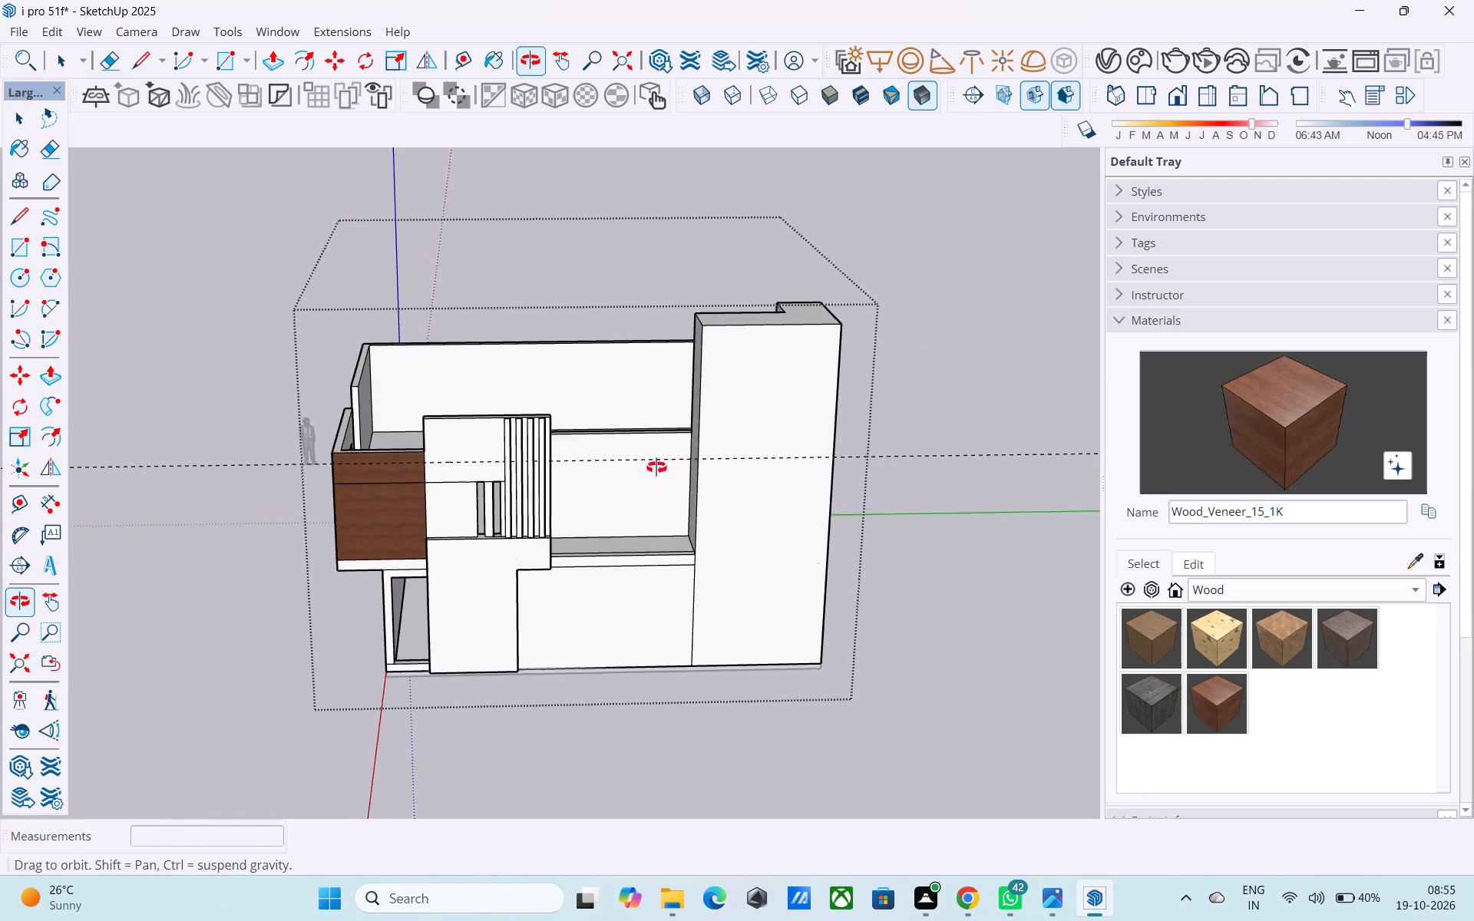
middle_drag(656, 467, 757, 458)
middle_drag(738, 447, 885, 522)
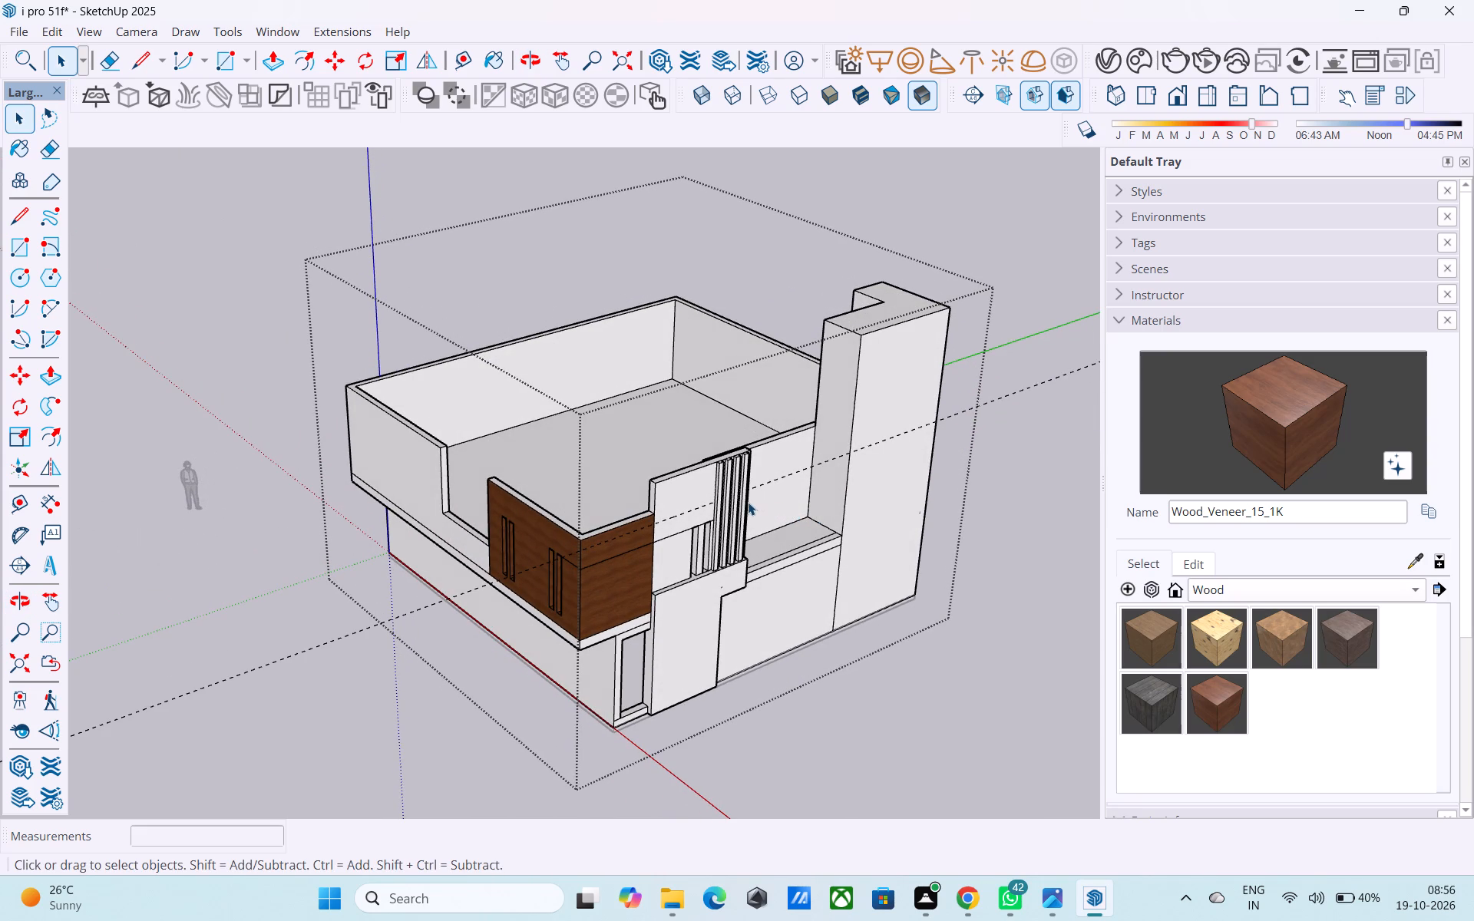
middle_drag(676, 533, 884, 525)
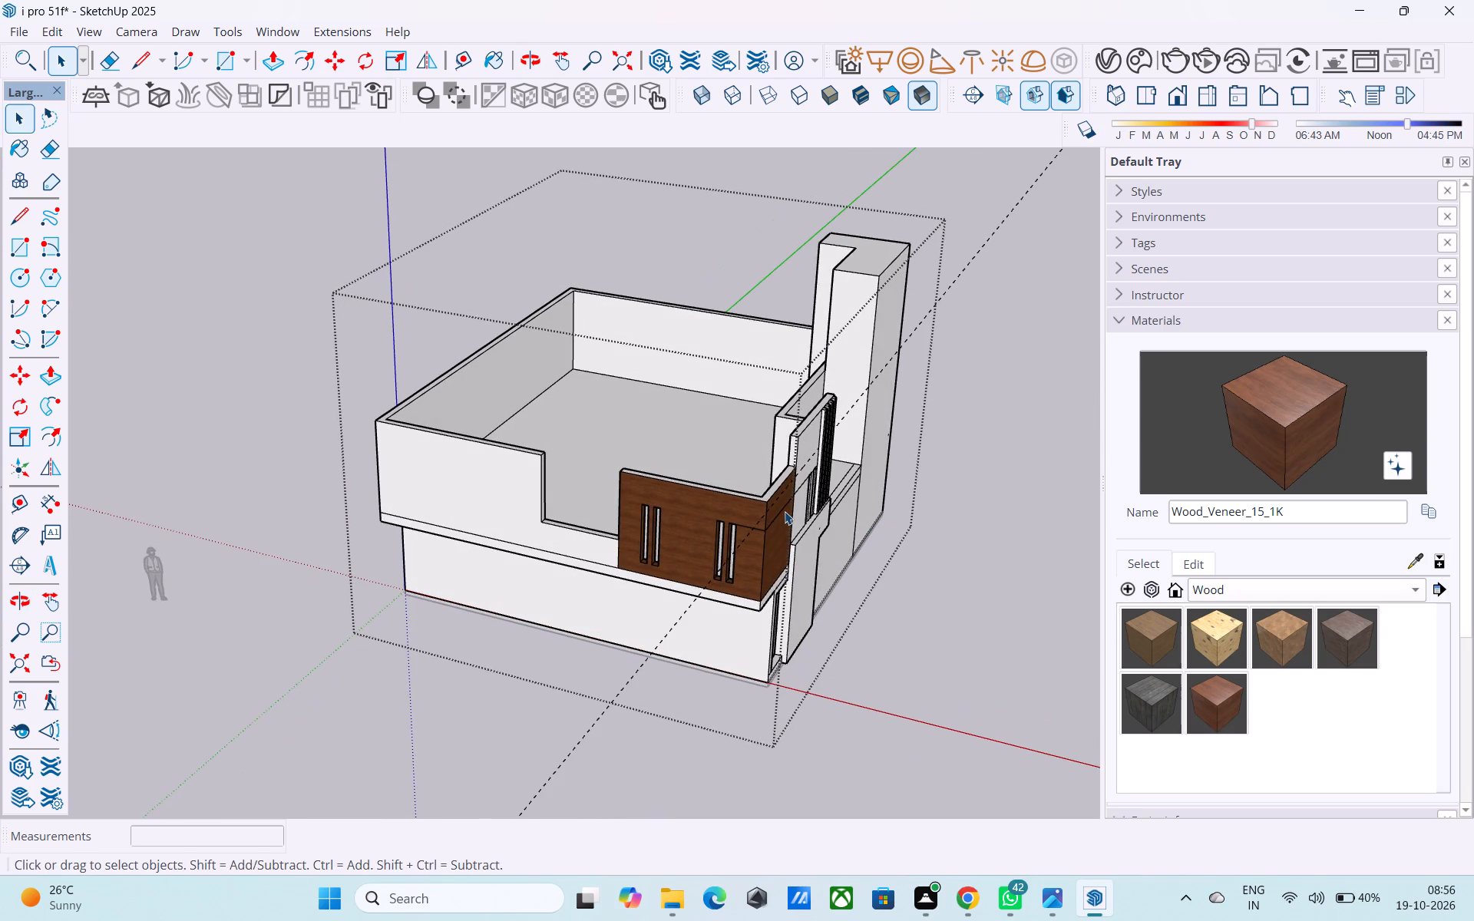
middle_drag(775, 513, 955, 634)
scroll(711, 561, up, 9)
middle_drag(725, 560, 746, 566)
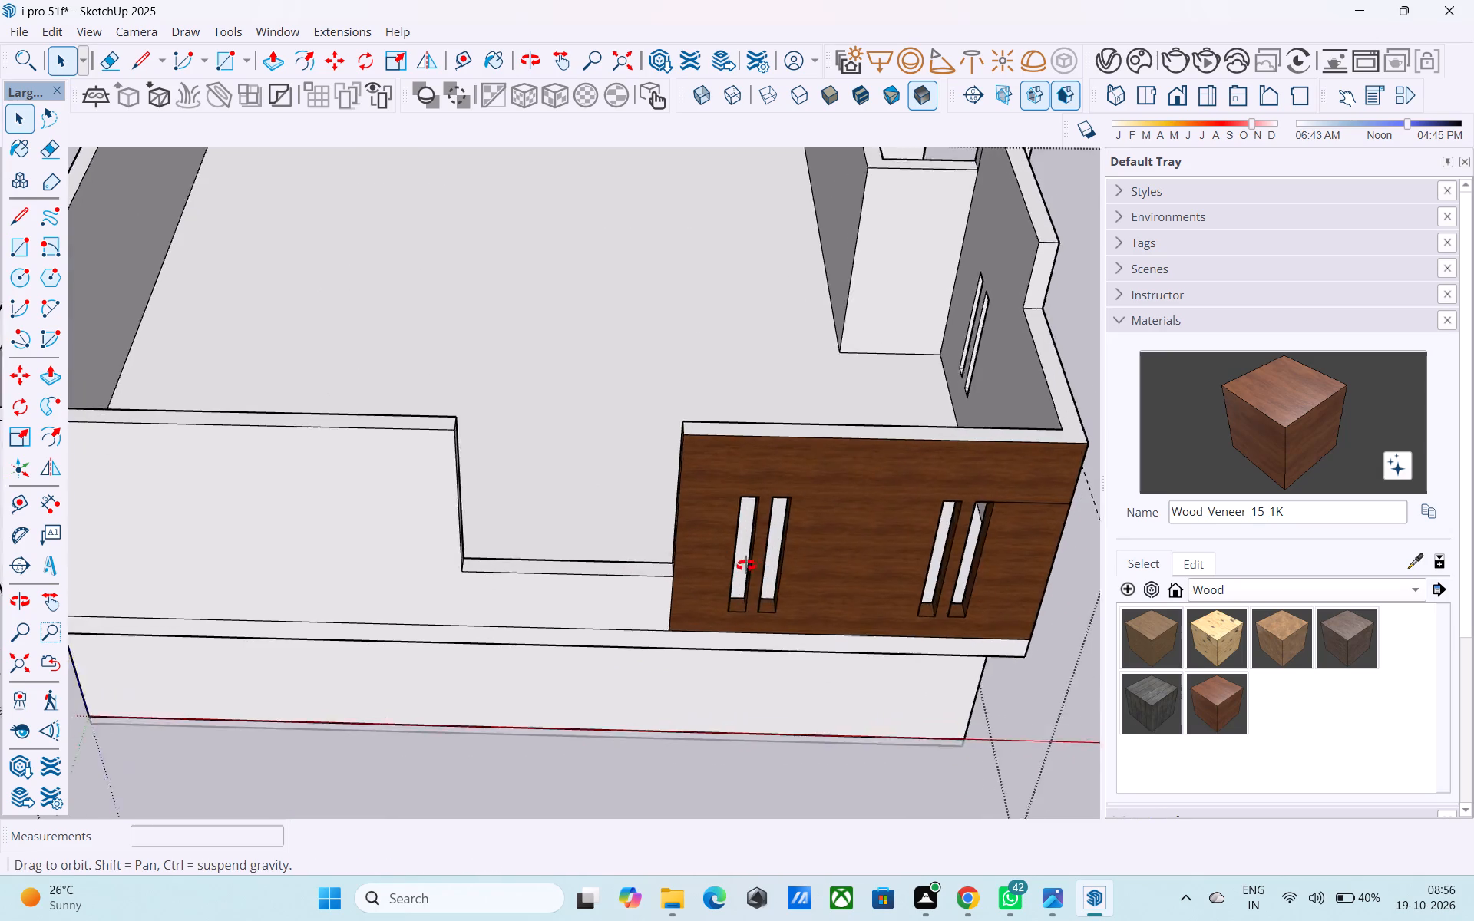
middle_drag(746, 566, 855, 570)
scroll(859, 573, up, 7)
scroll(558, 595, down, 7)
middle_drag(609, 635, 515, 635)
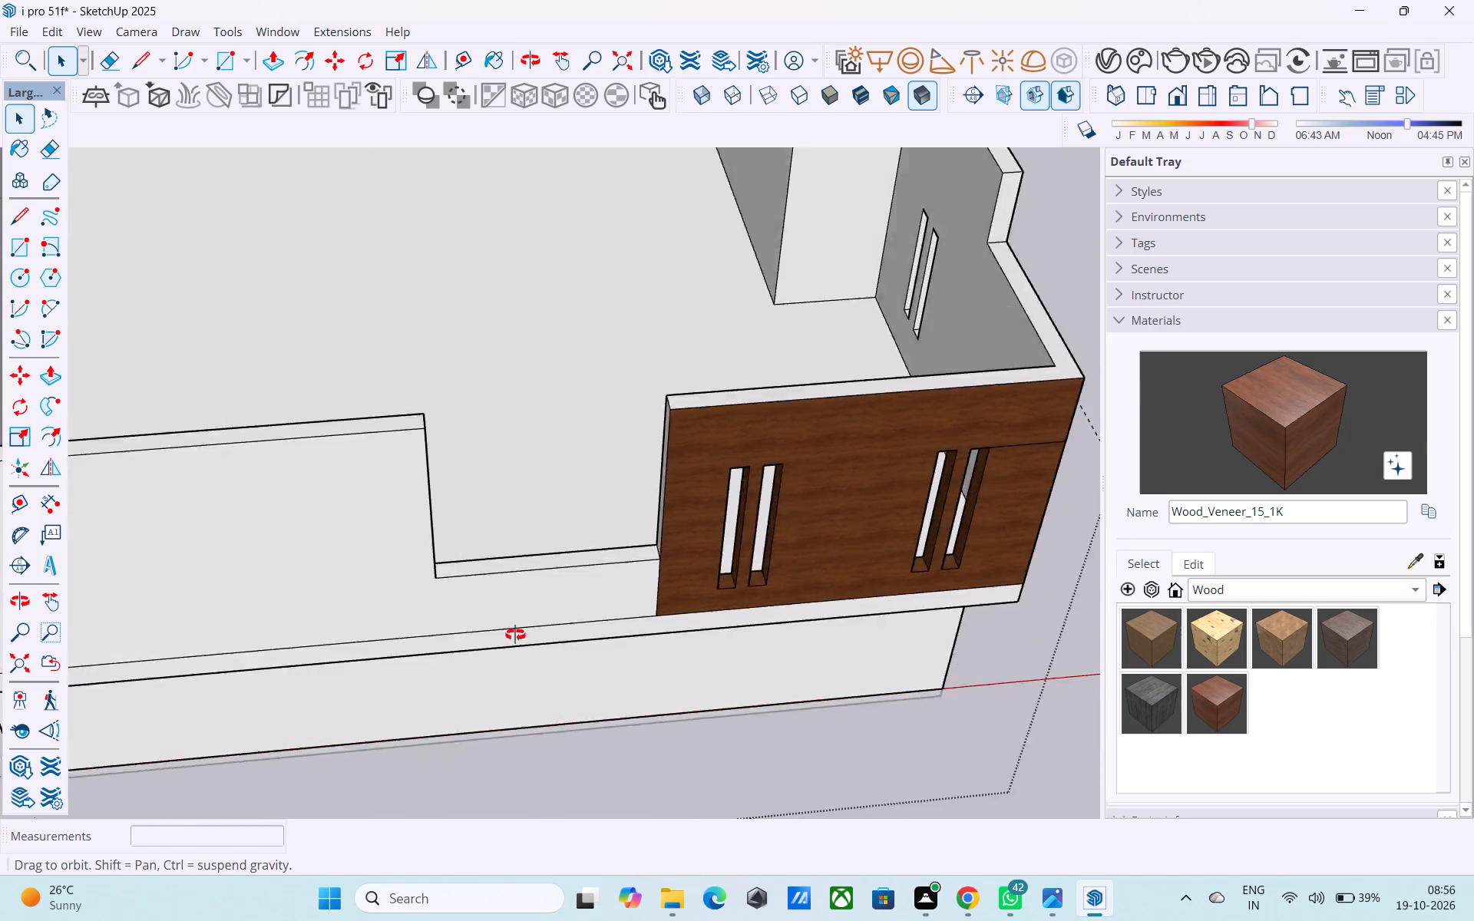
middle_drag(515, 635, 414, 607)
scroll(582, 551, down, 5)
scroll(415, 523, up, 12)
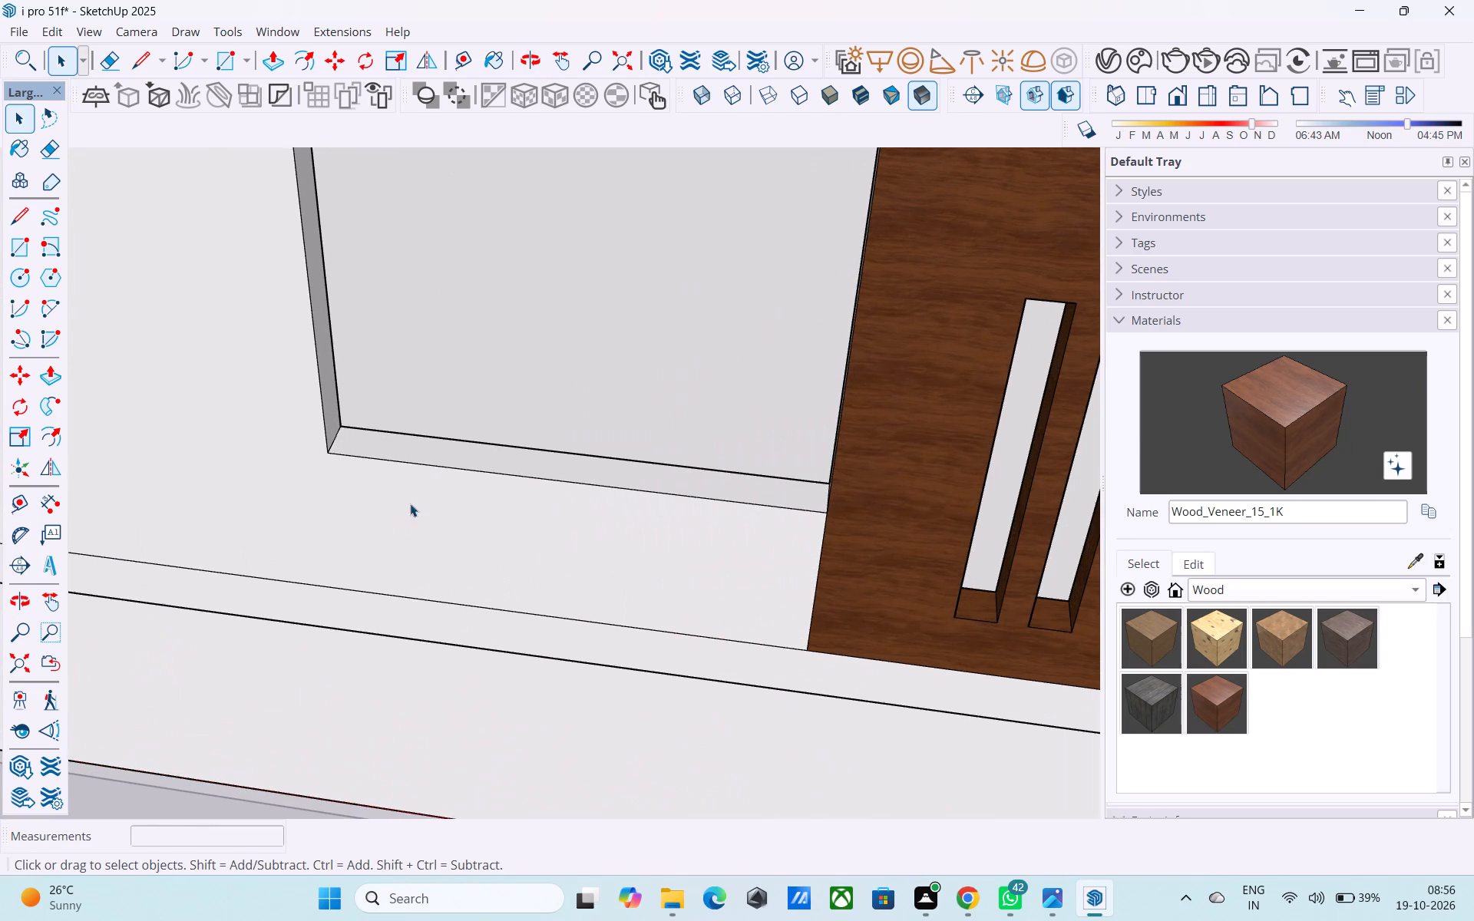
Push the inner face of the low parapet wall between the slotted wood-clad wall and the taller wall inward 3".
middle_drag(425, 492, 390, 596)
scroll(607, 471, down, 7)
middle_drag(636, 585, 280, 634)
scroll(671, 484, down, 2)
middle_drag(670, 487, 351, 480)
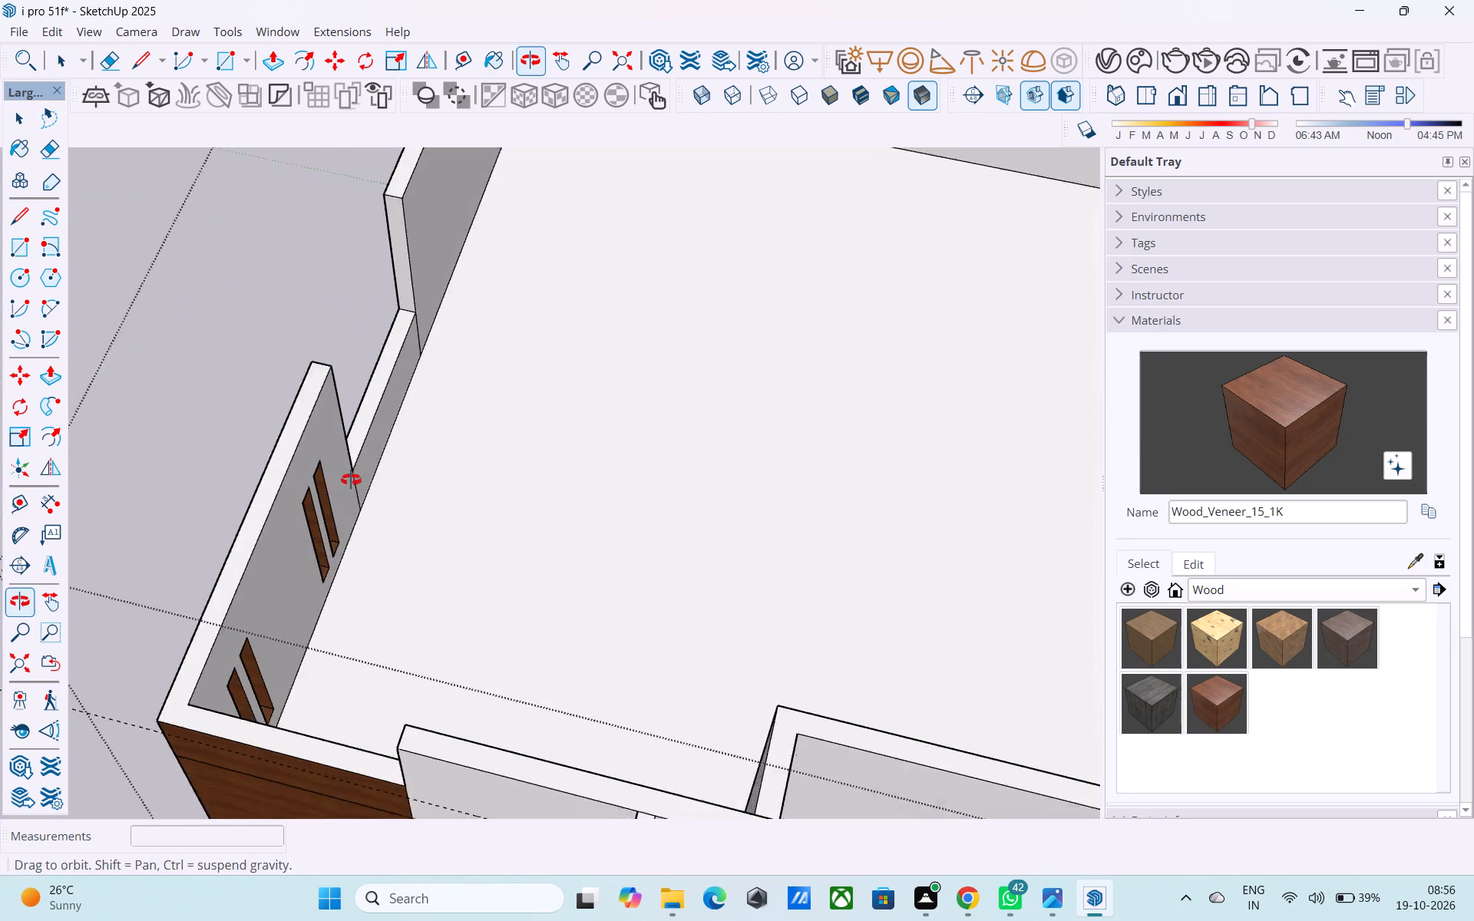
middle_drag(351, 480, 339, 471)
scroll(340, 465, up, 8)
click(375, 430)
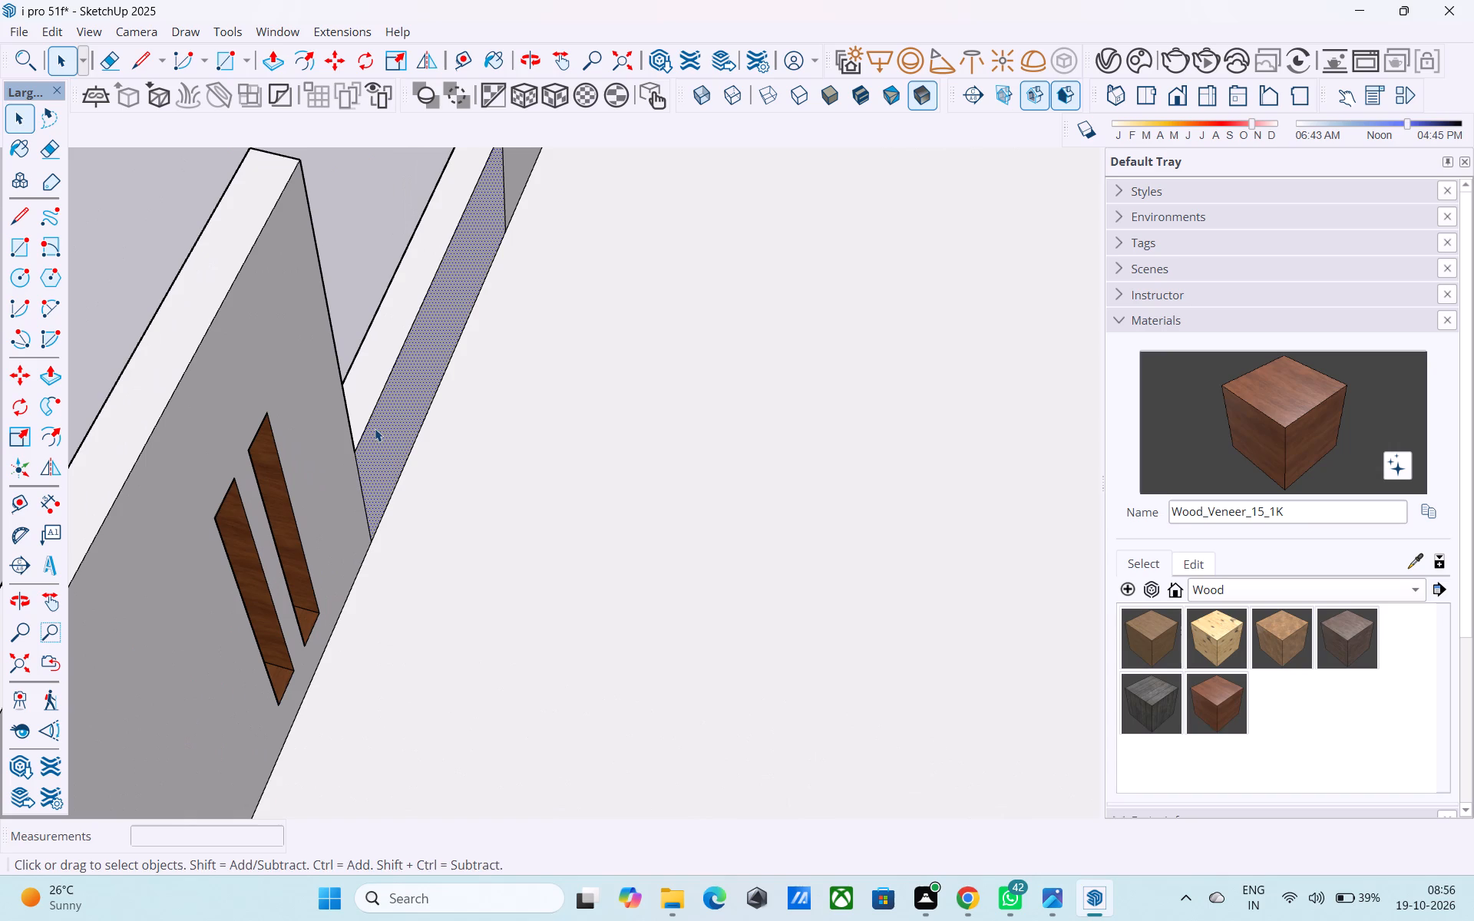
key(p)
click(375, 428)
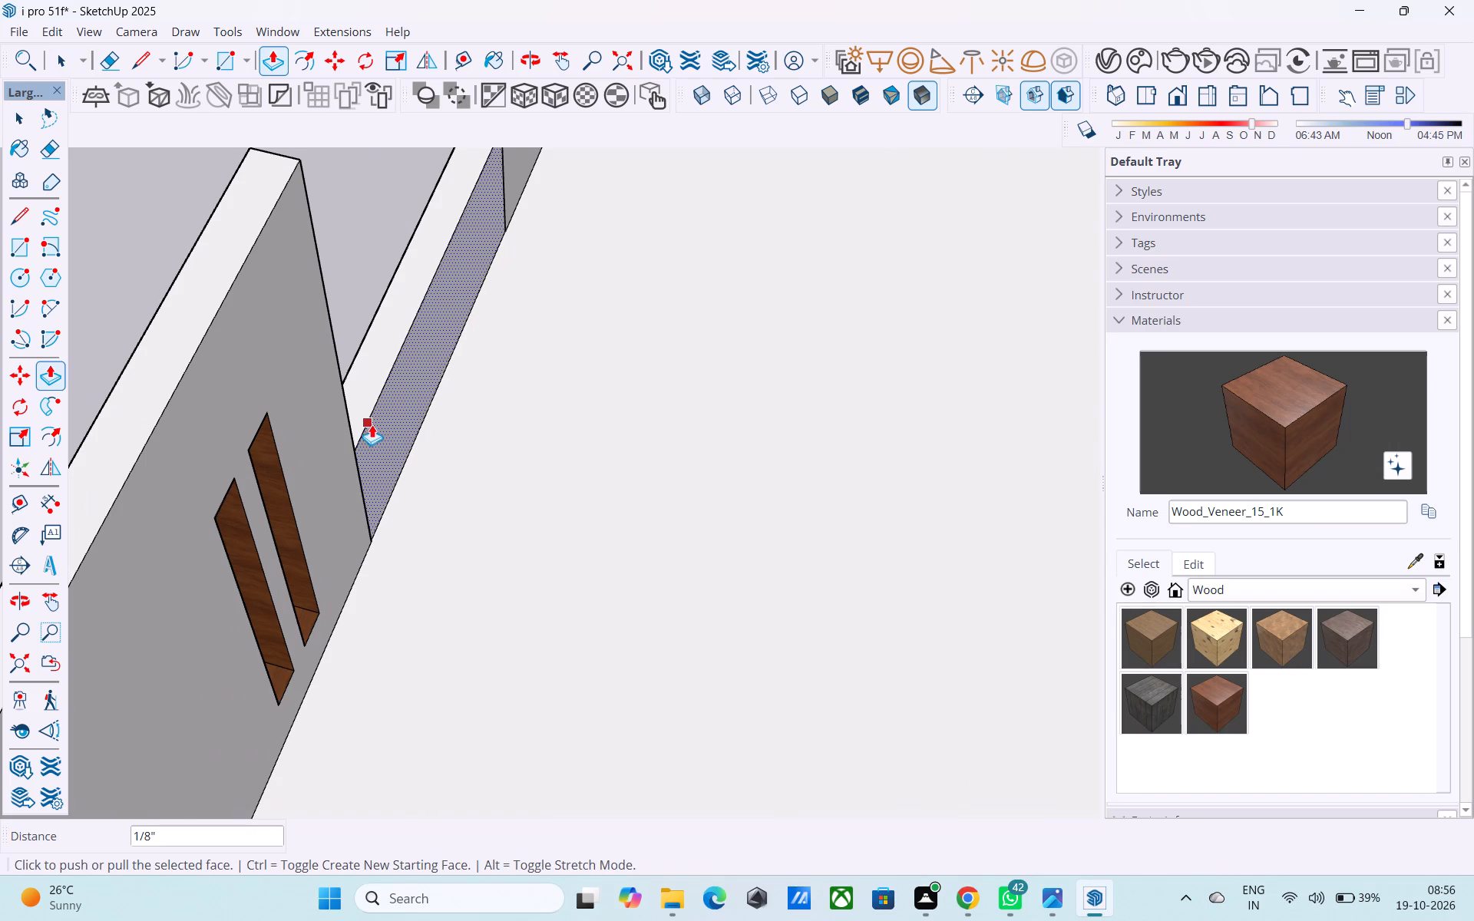
scroll(352, 418, down, 1)
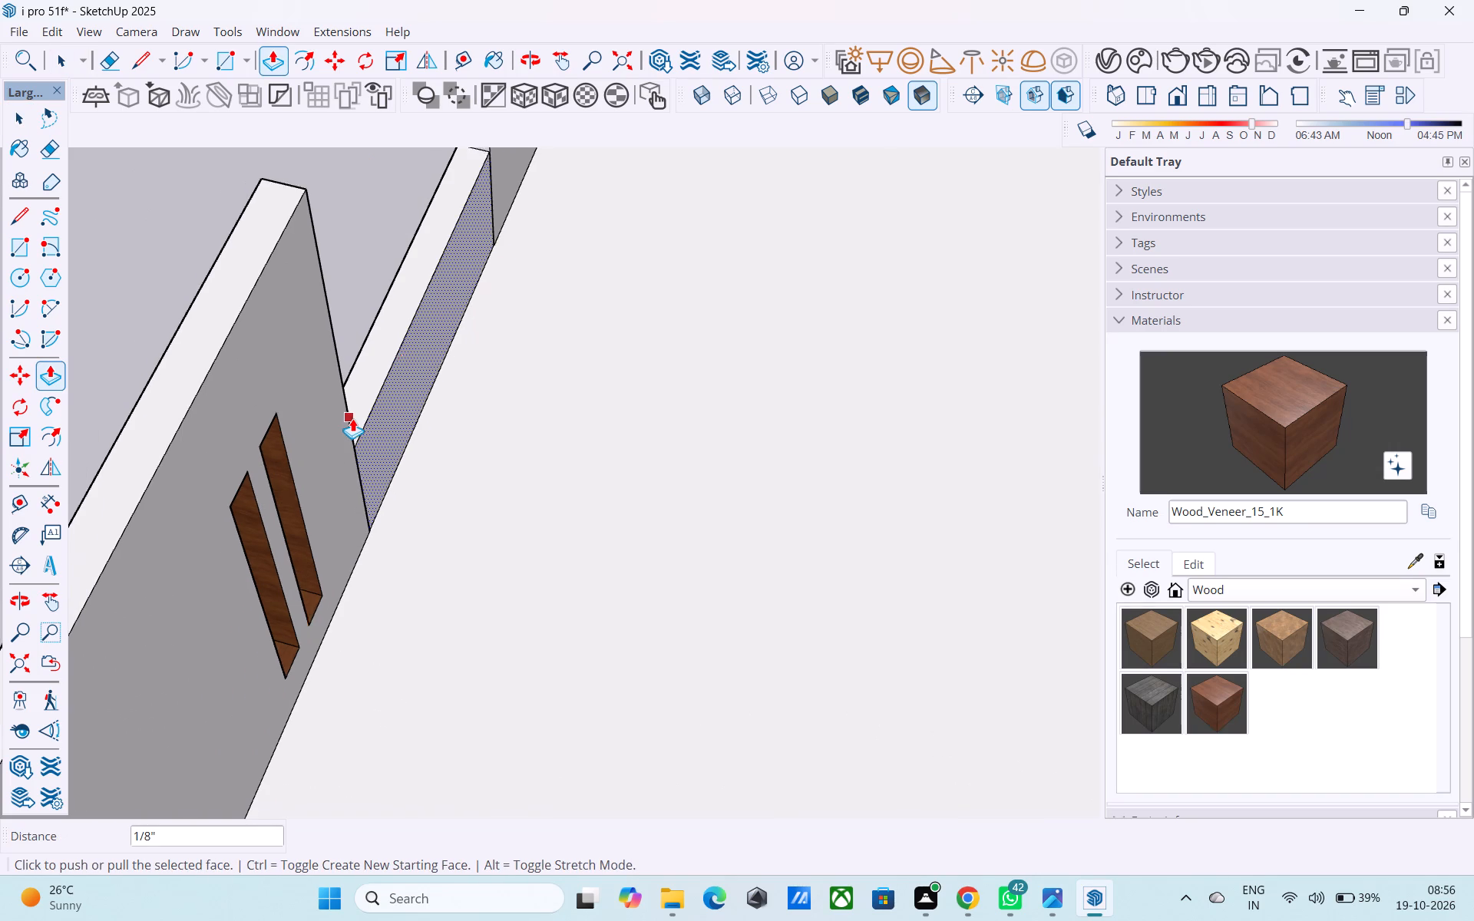
scroll(411, 309, up, 1)
key(space)
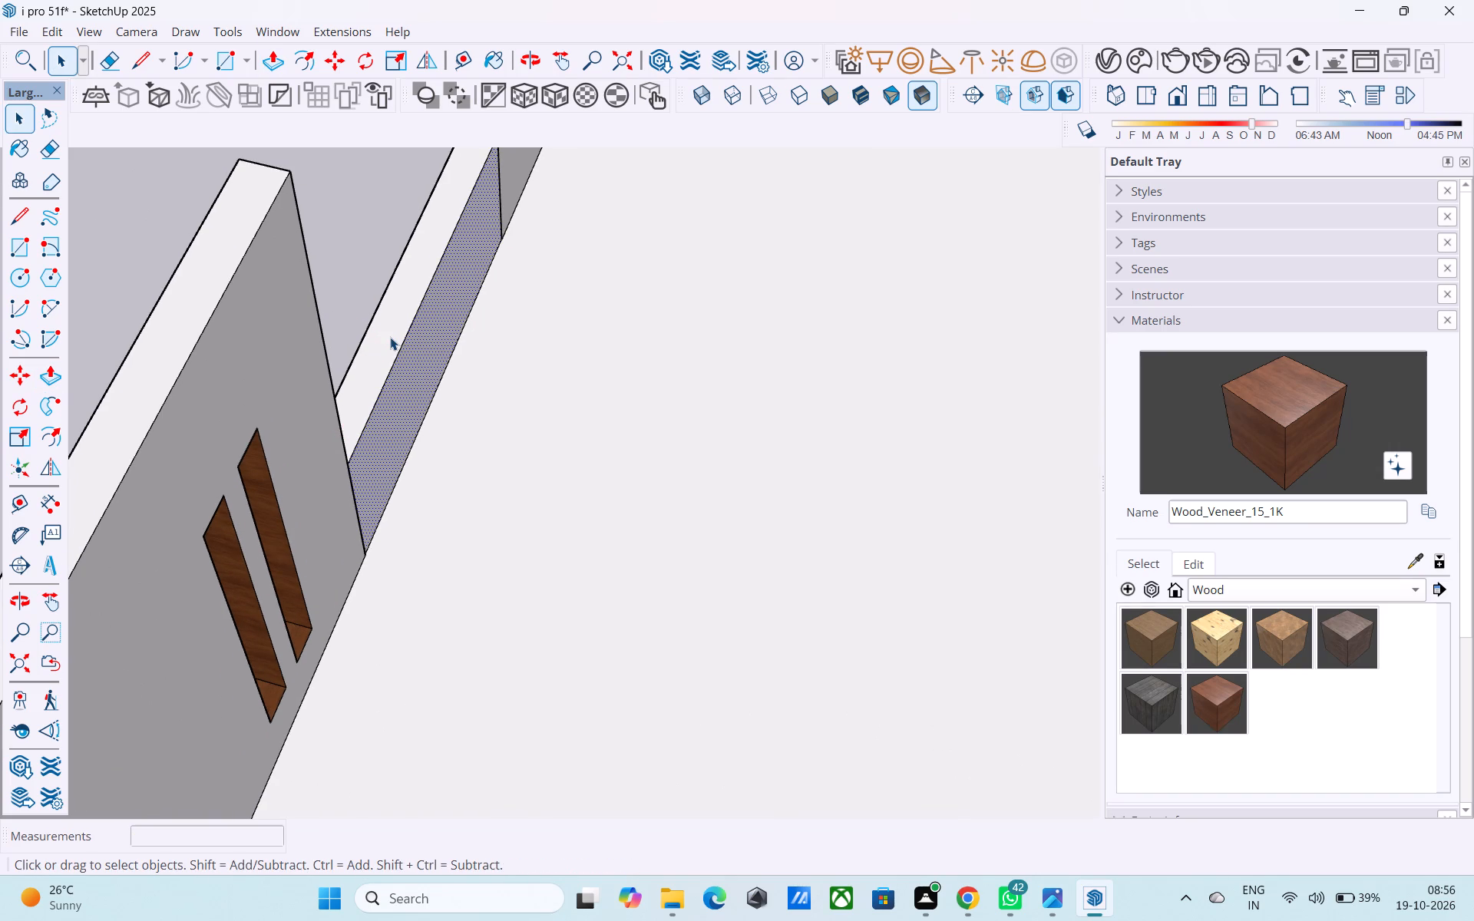
key(p)
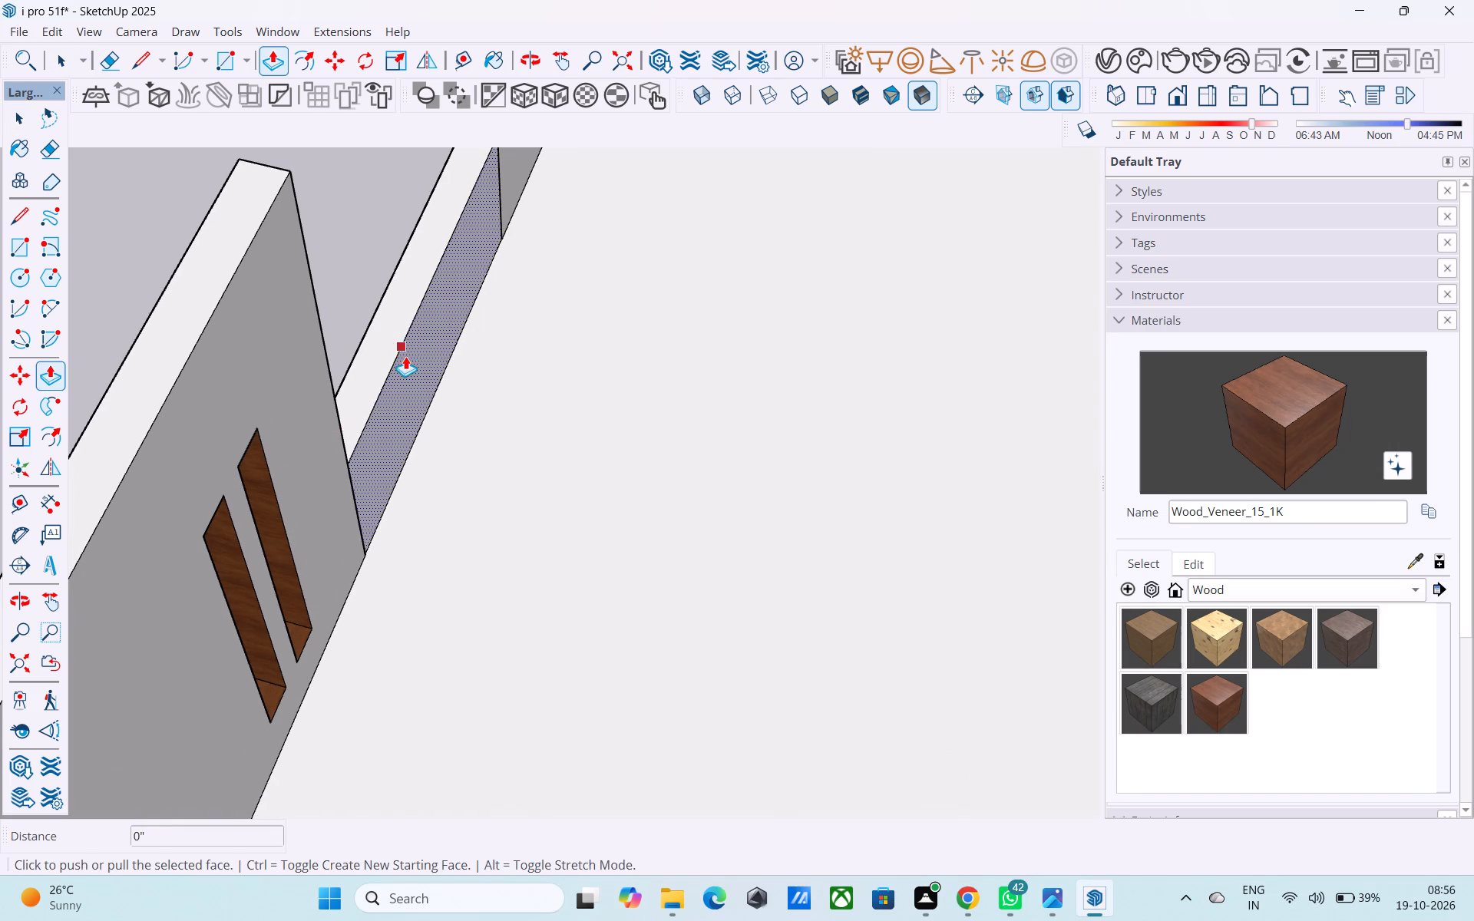
click(406, 356)
text(3")
key(Return)
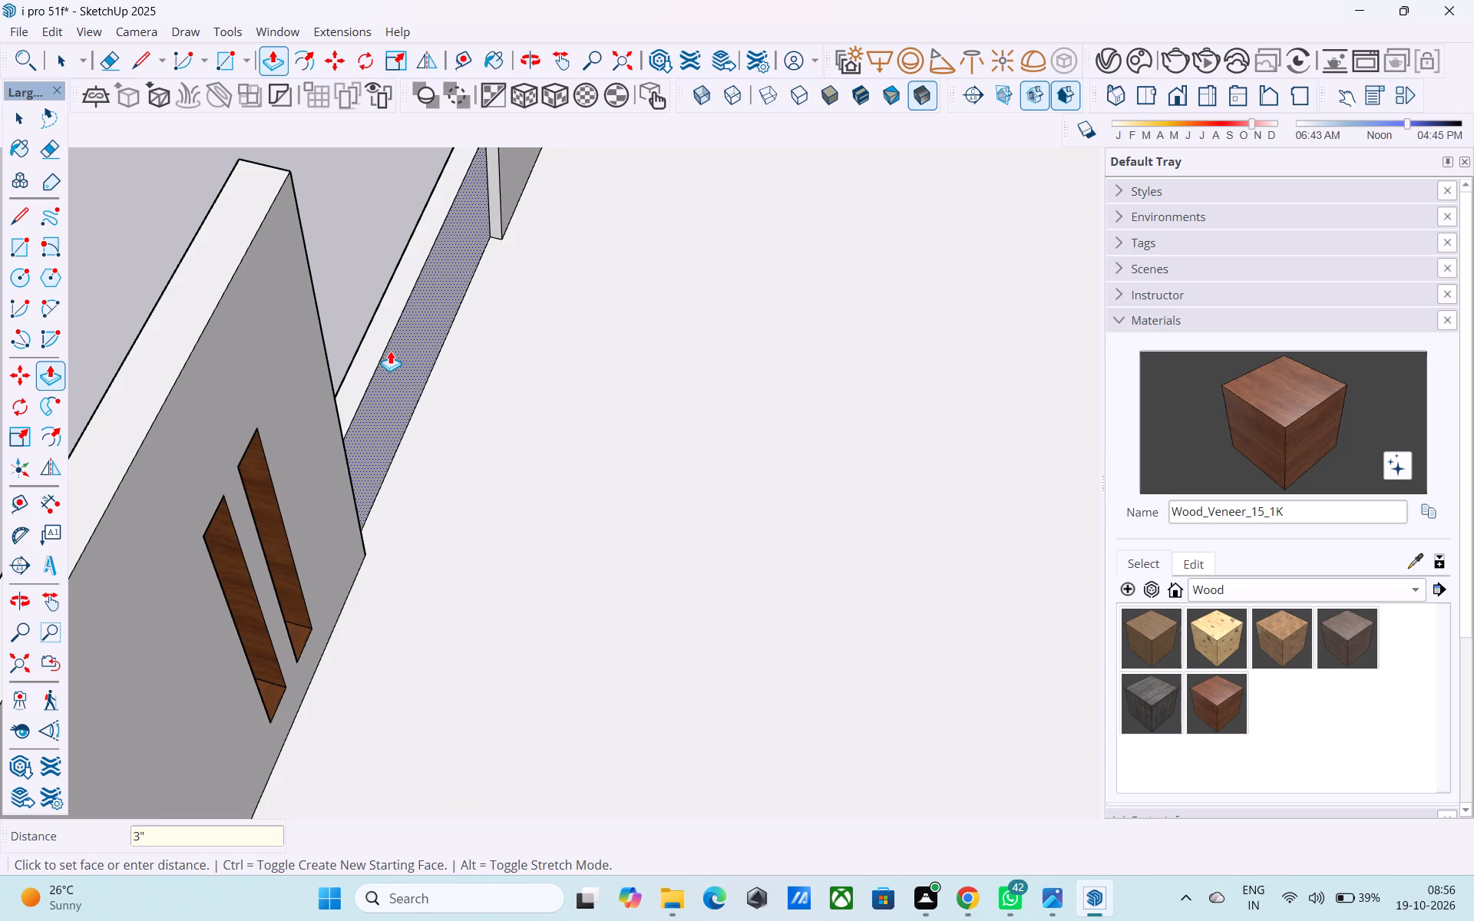
key(space)
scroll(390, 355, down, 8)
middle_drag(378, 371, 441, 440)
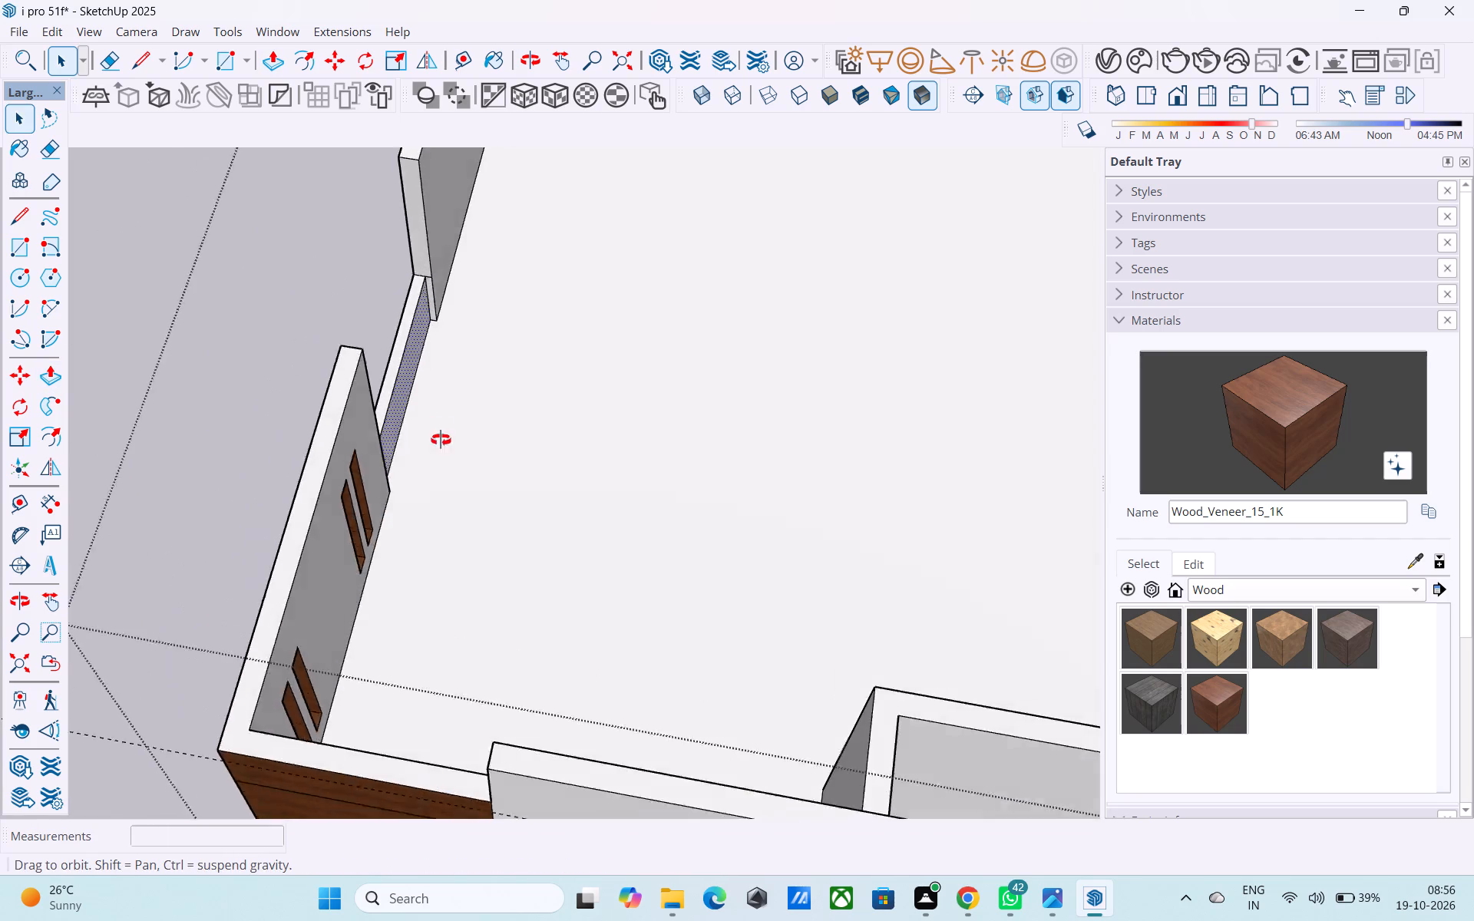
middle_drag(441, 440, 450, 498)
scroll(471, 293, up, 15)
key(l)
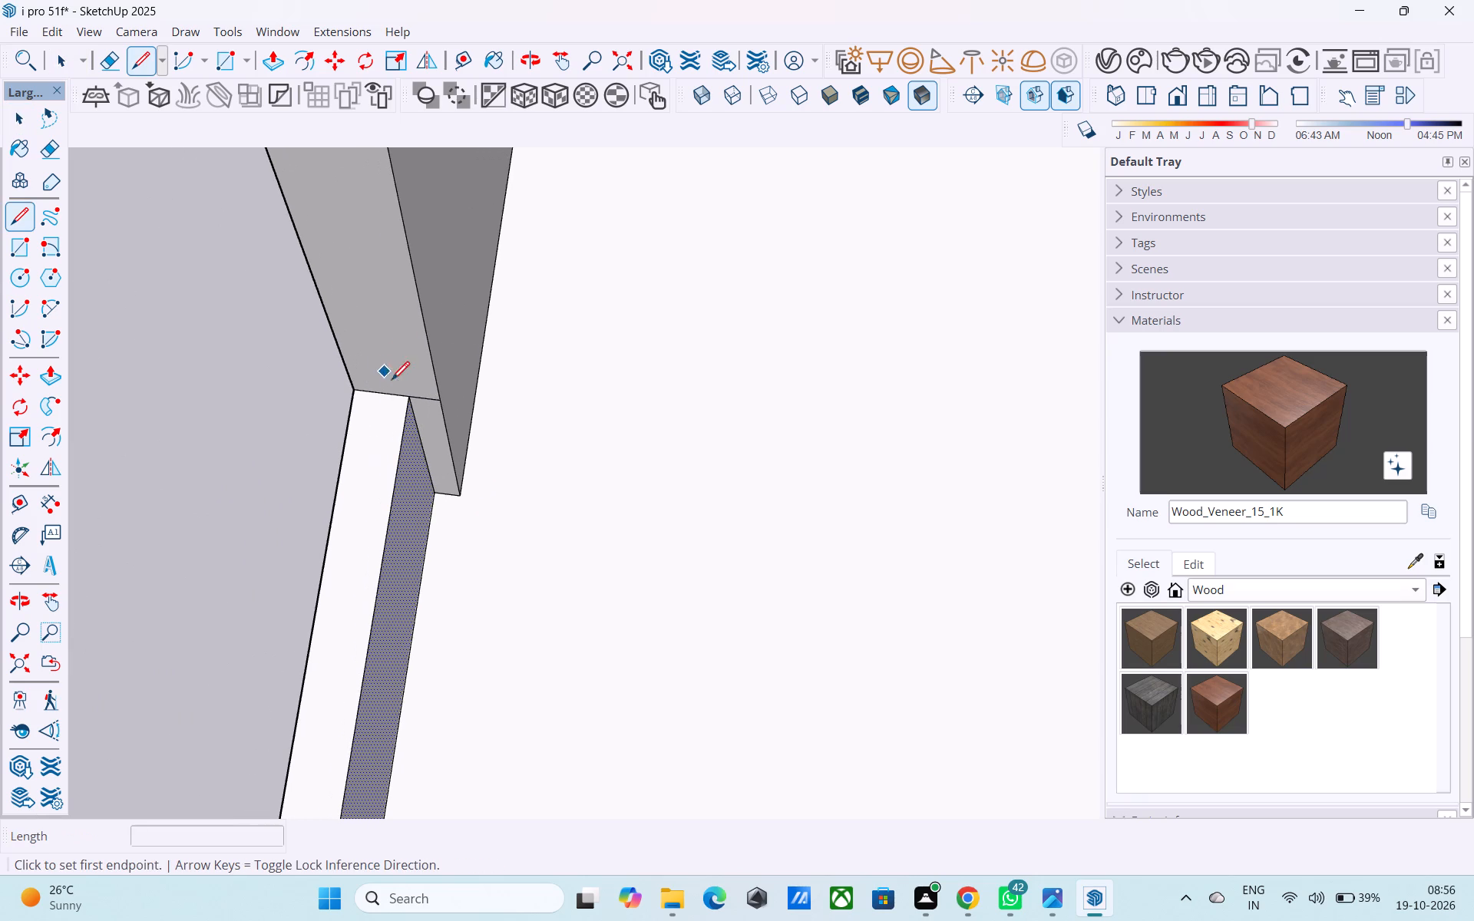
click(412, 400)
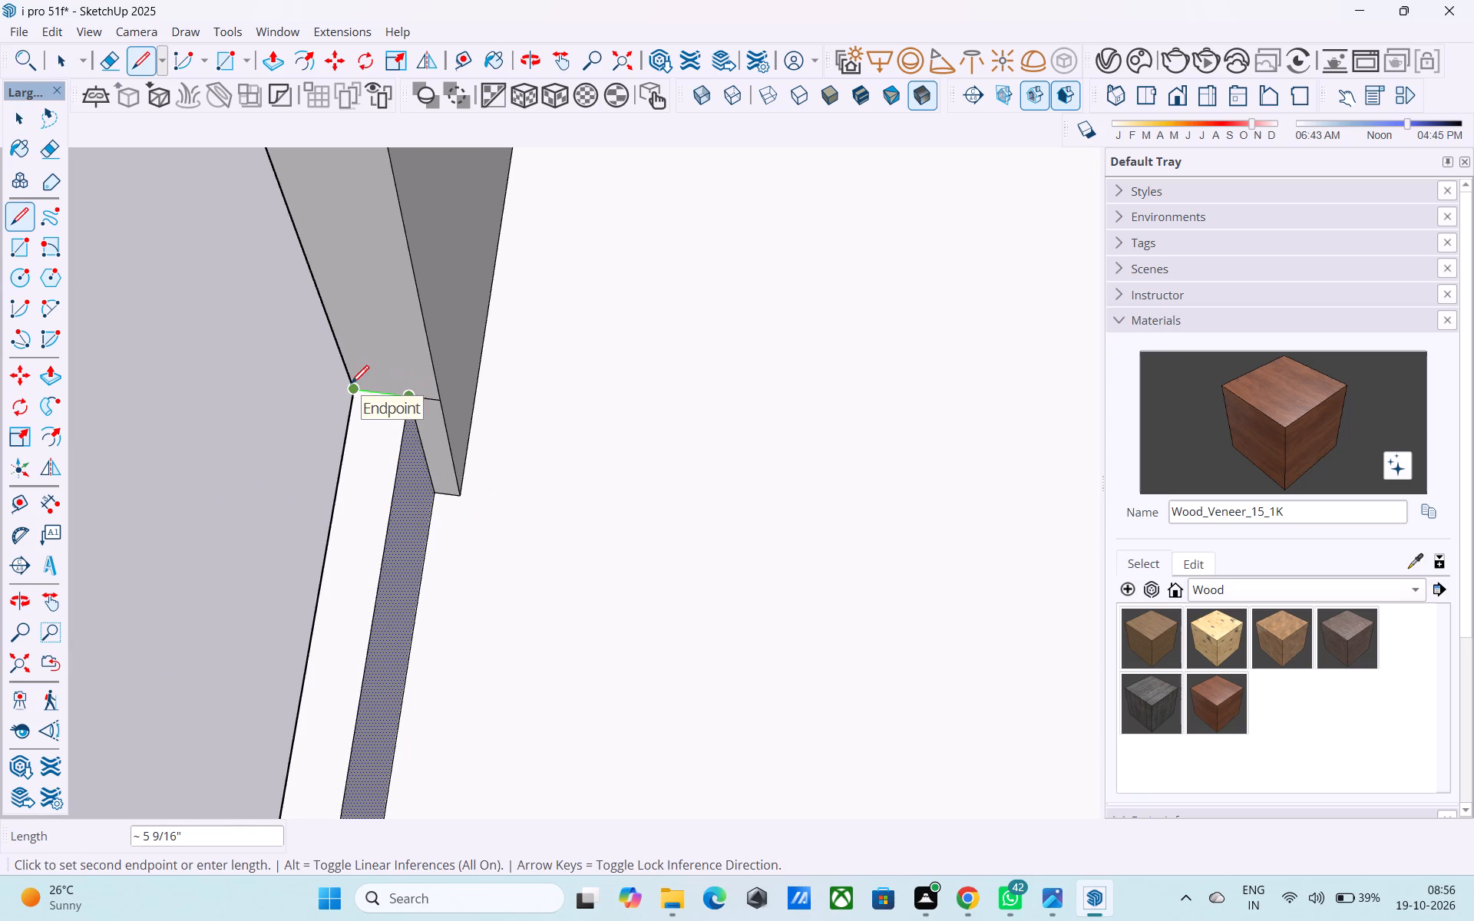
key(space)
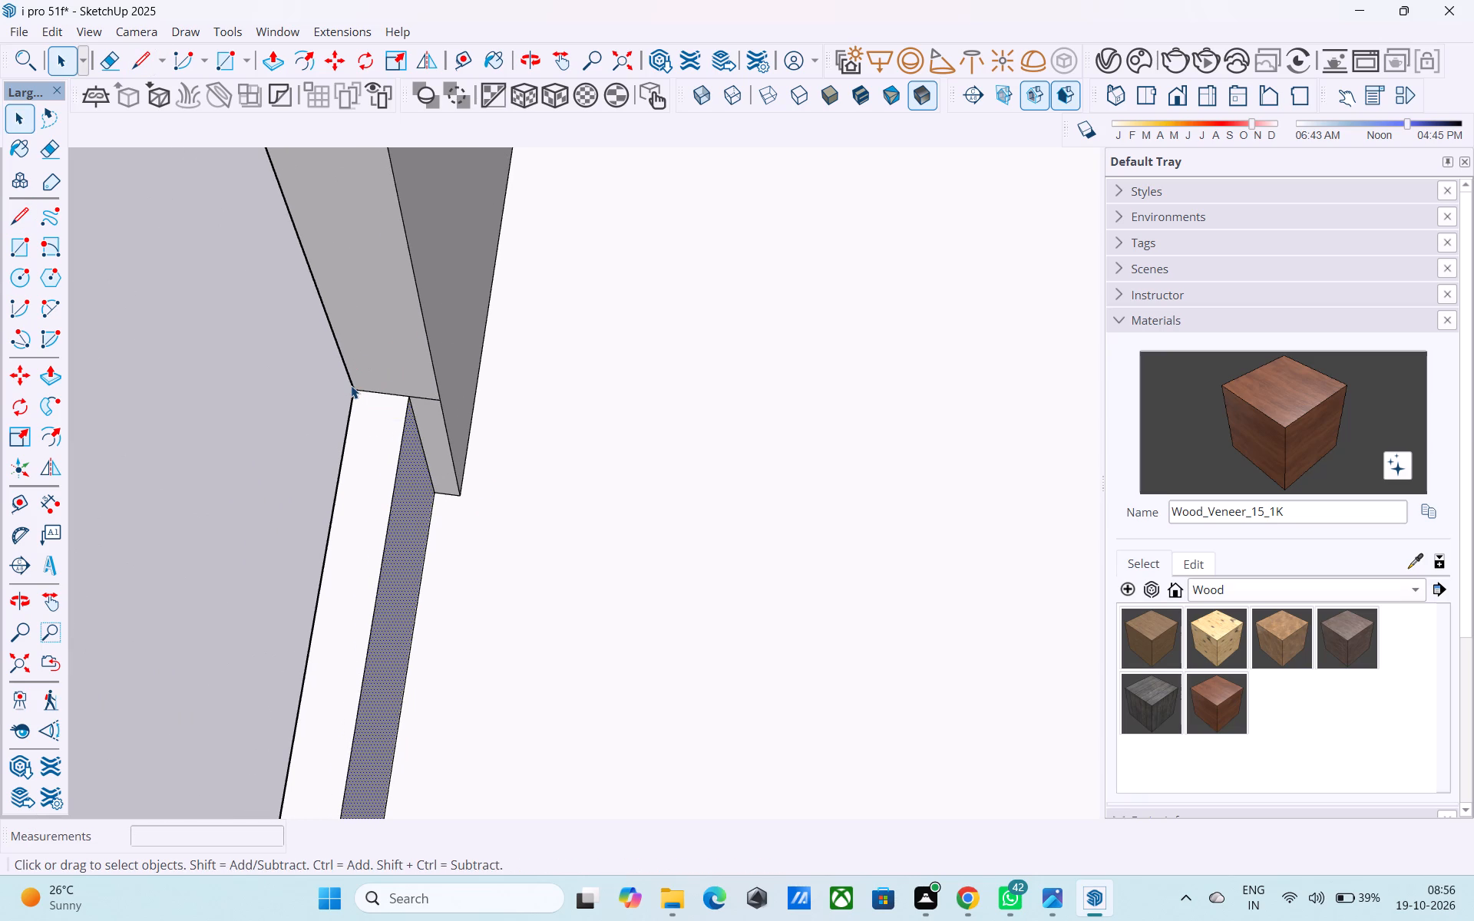
Copy the outer top edge of the low parapet wall 3" inward across its top face.
click(353, 411)
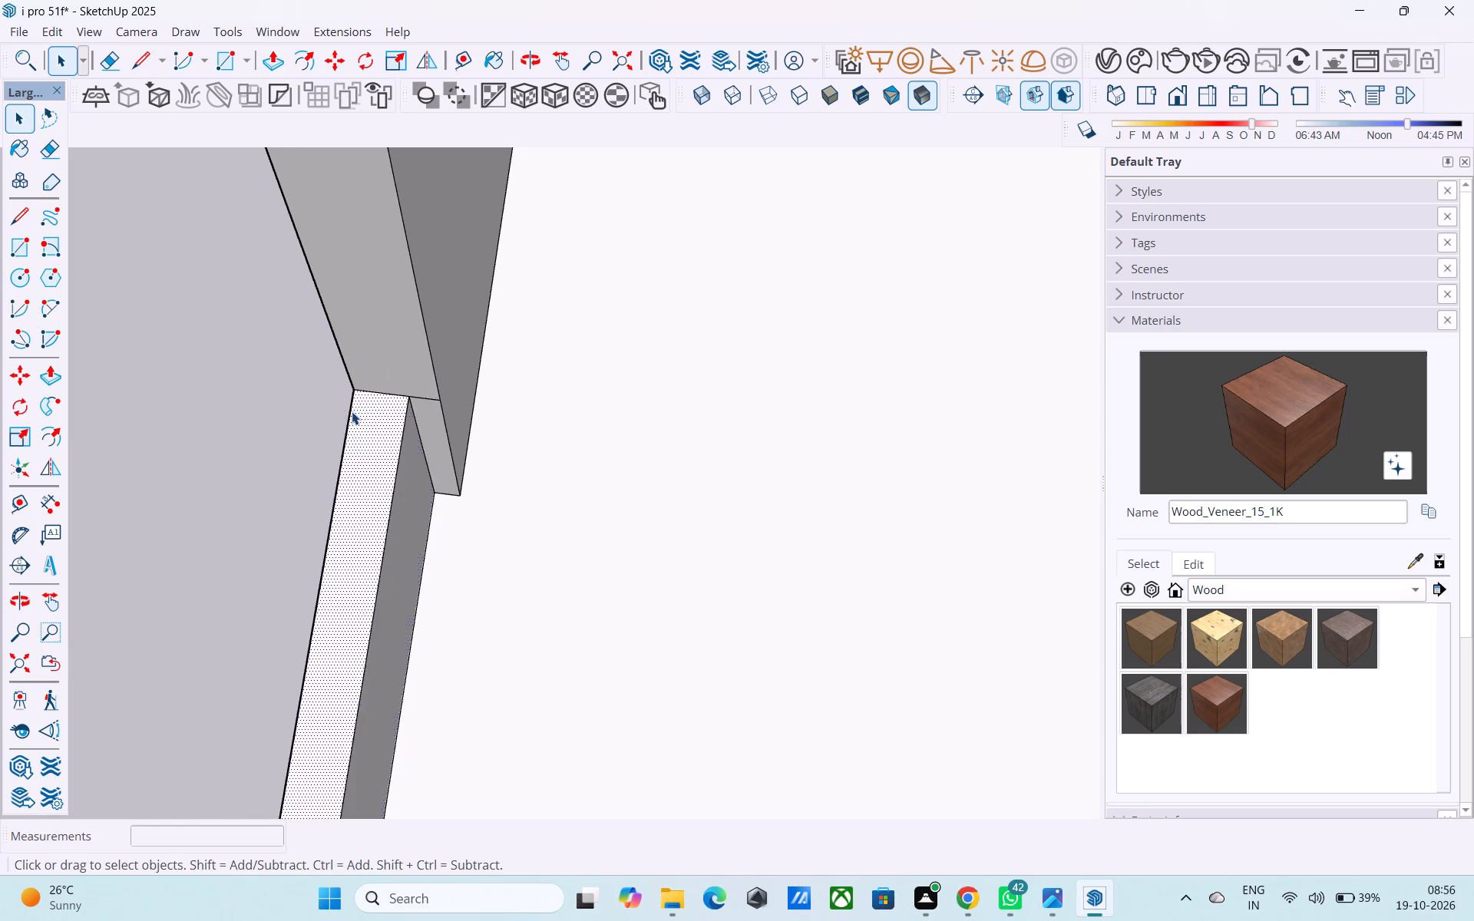
click(349, 410)
key(n)
key(m)
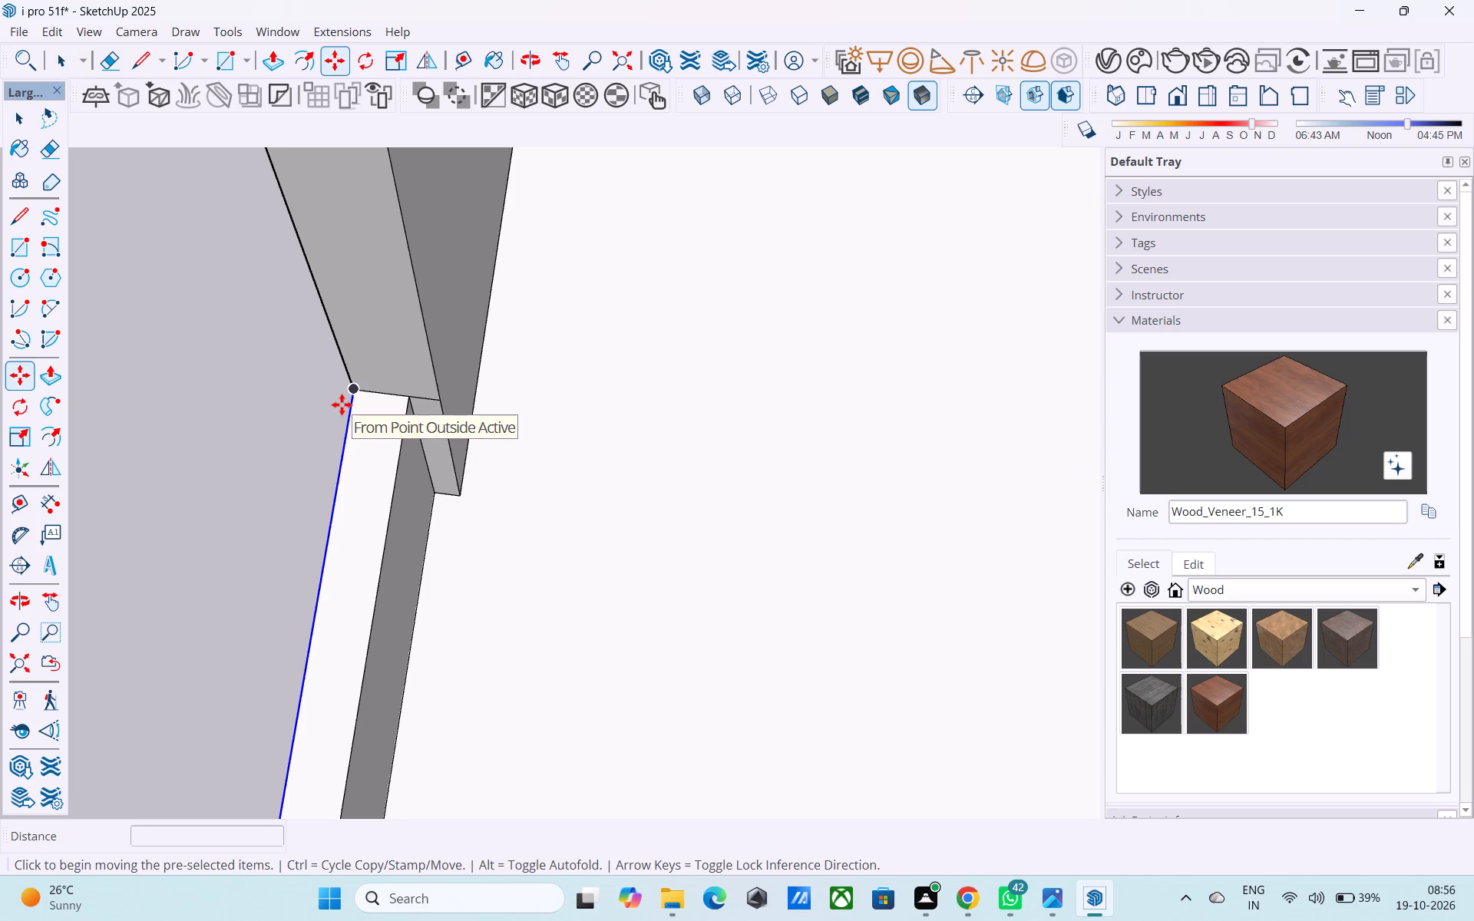
click(352, 394)
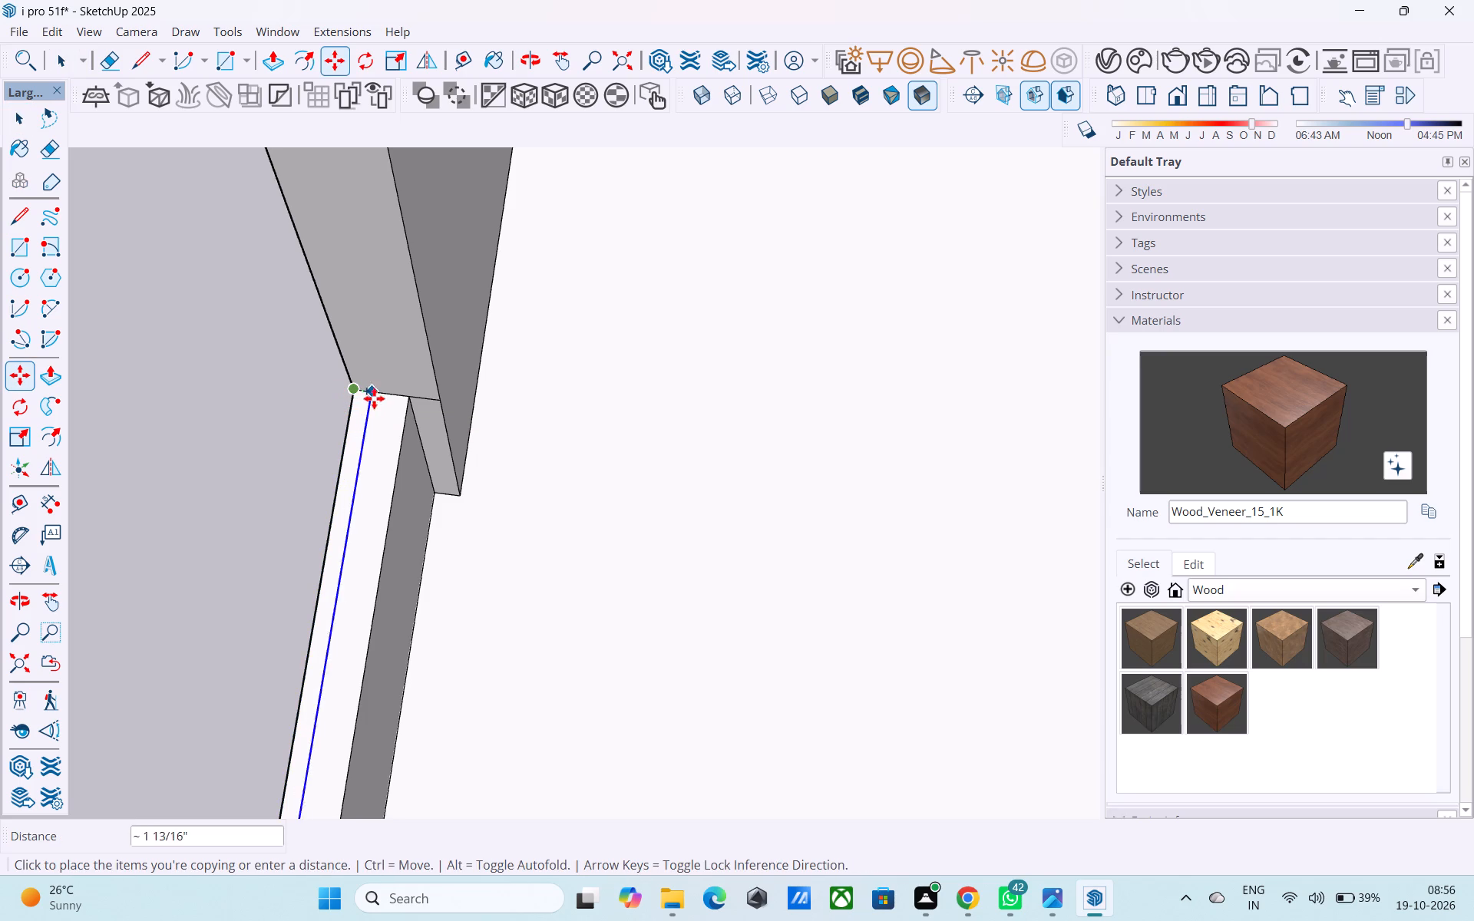
key(3)
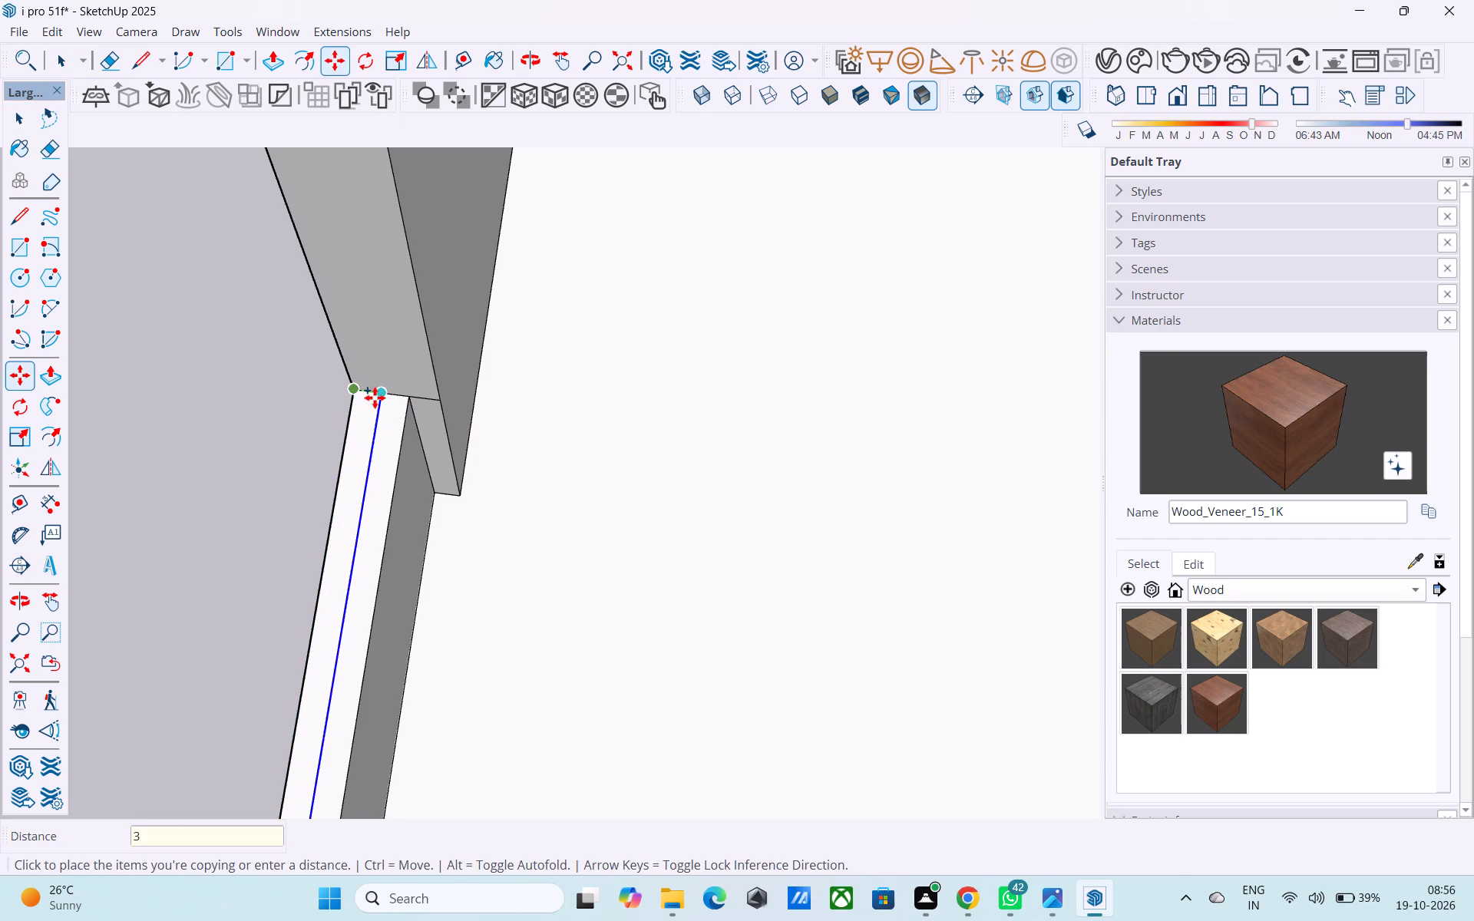
key(shift+quotedbl)
key(Return)
key(space)
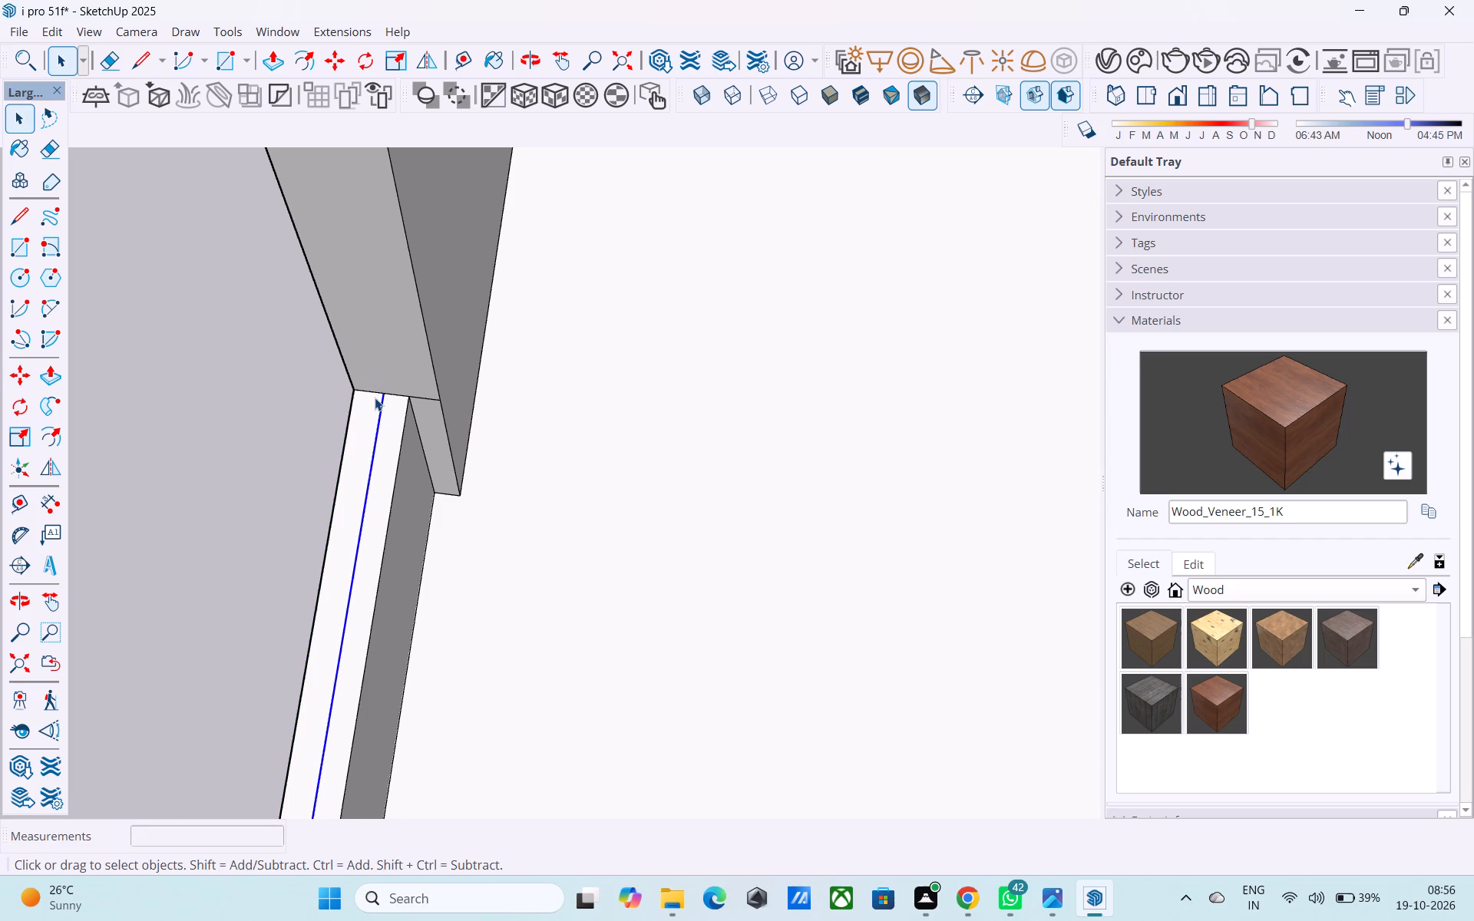
Push the low parapet's inner face to the copied edge so the wall is 3" thick.
click(408, 494)
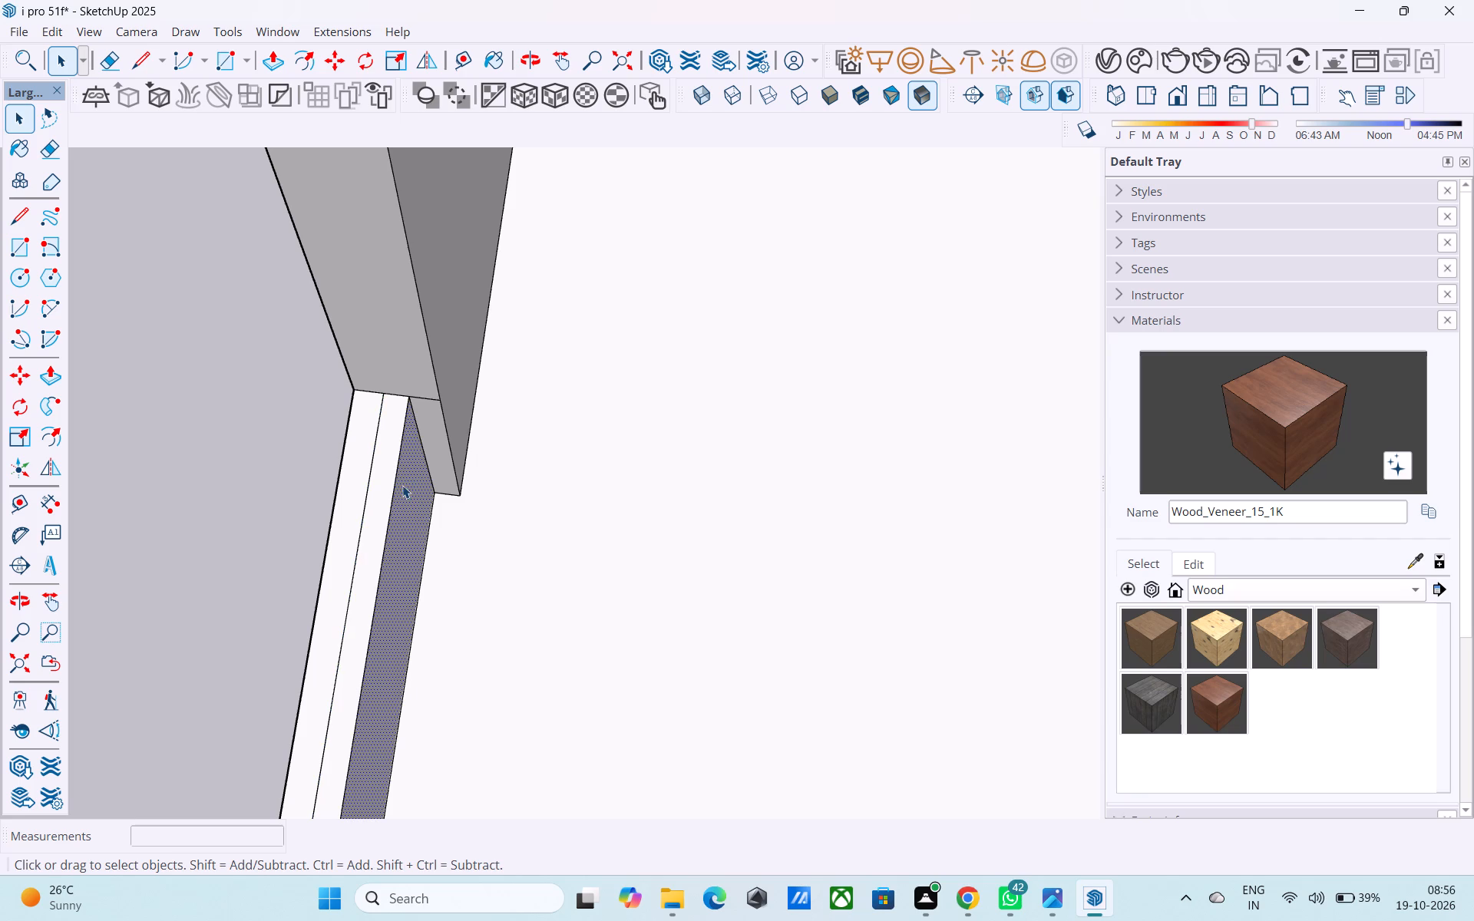
key(p)
click(401, 480)
click(372, 454)
key(space)
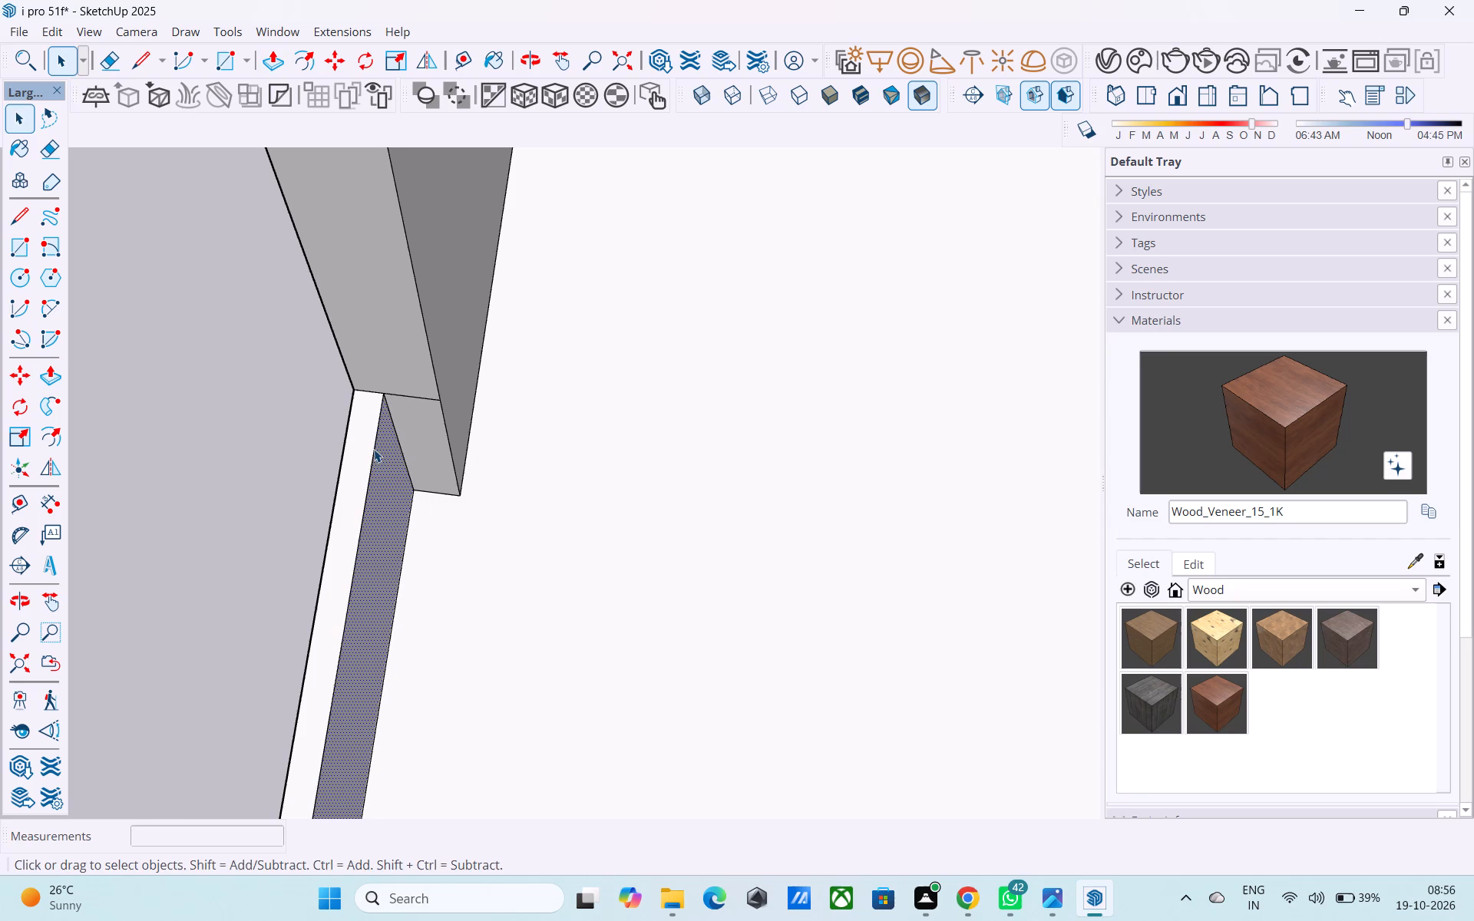
Erase the leftover edges on the end faces of the two taller walls flanking the thinned low parapet.
key(e)
drag(404, 397, 408, 409)
scroll(592, 391, down, 6)
middle_drag(603, 531, 526, 547)
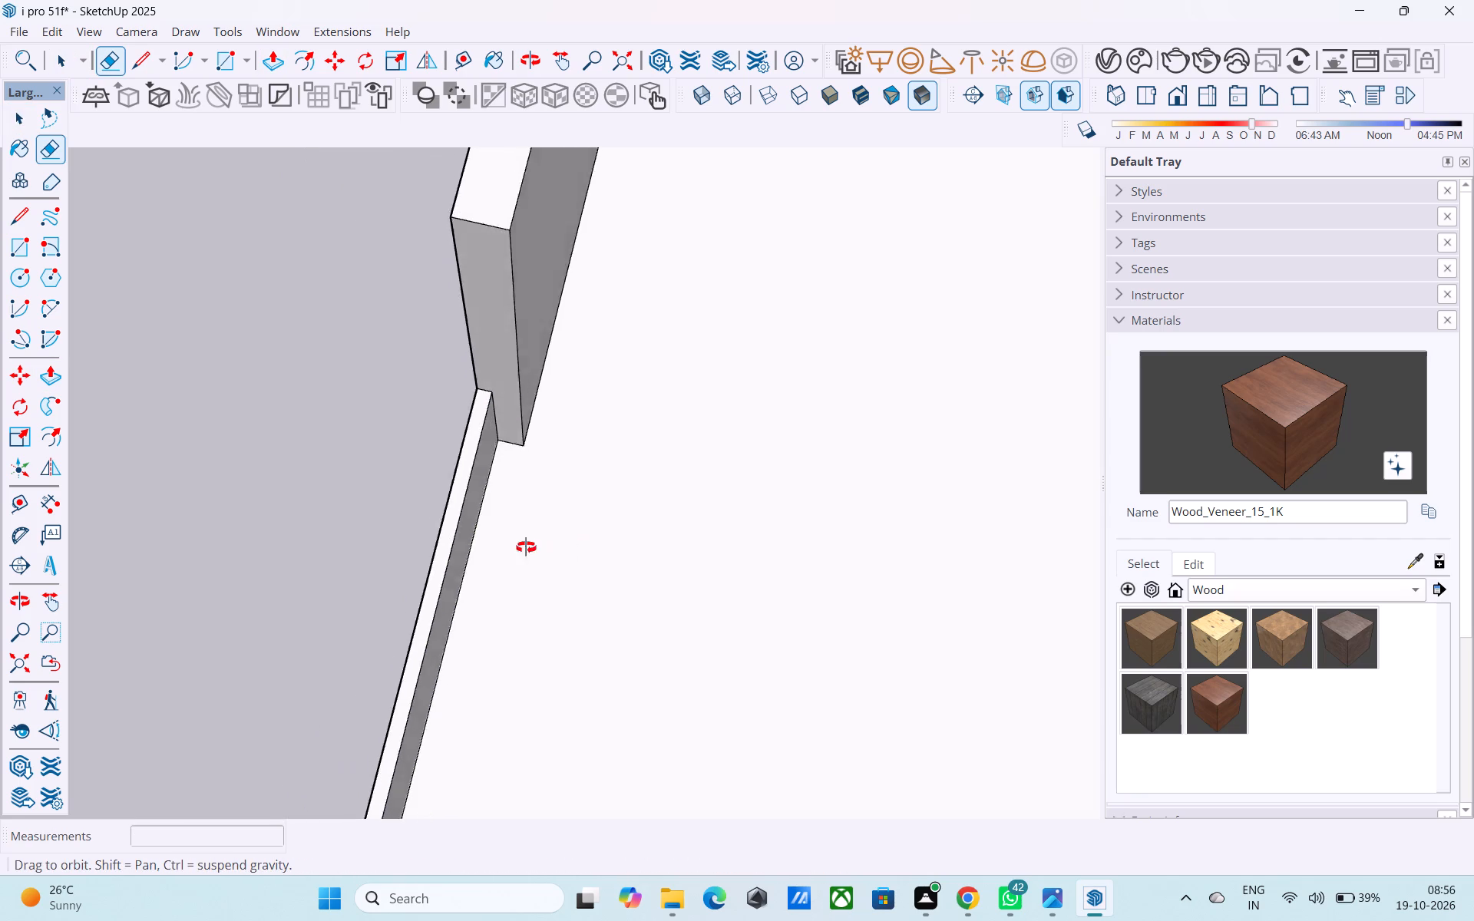
middle_drag(526, 547, 155, 532)
scroll(140, 548, up, 6)
scroll(926, 444, down, 9)
middle_drag(699, 518, 616, 518)
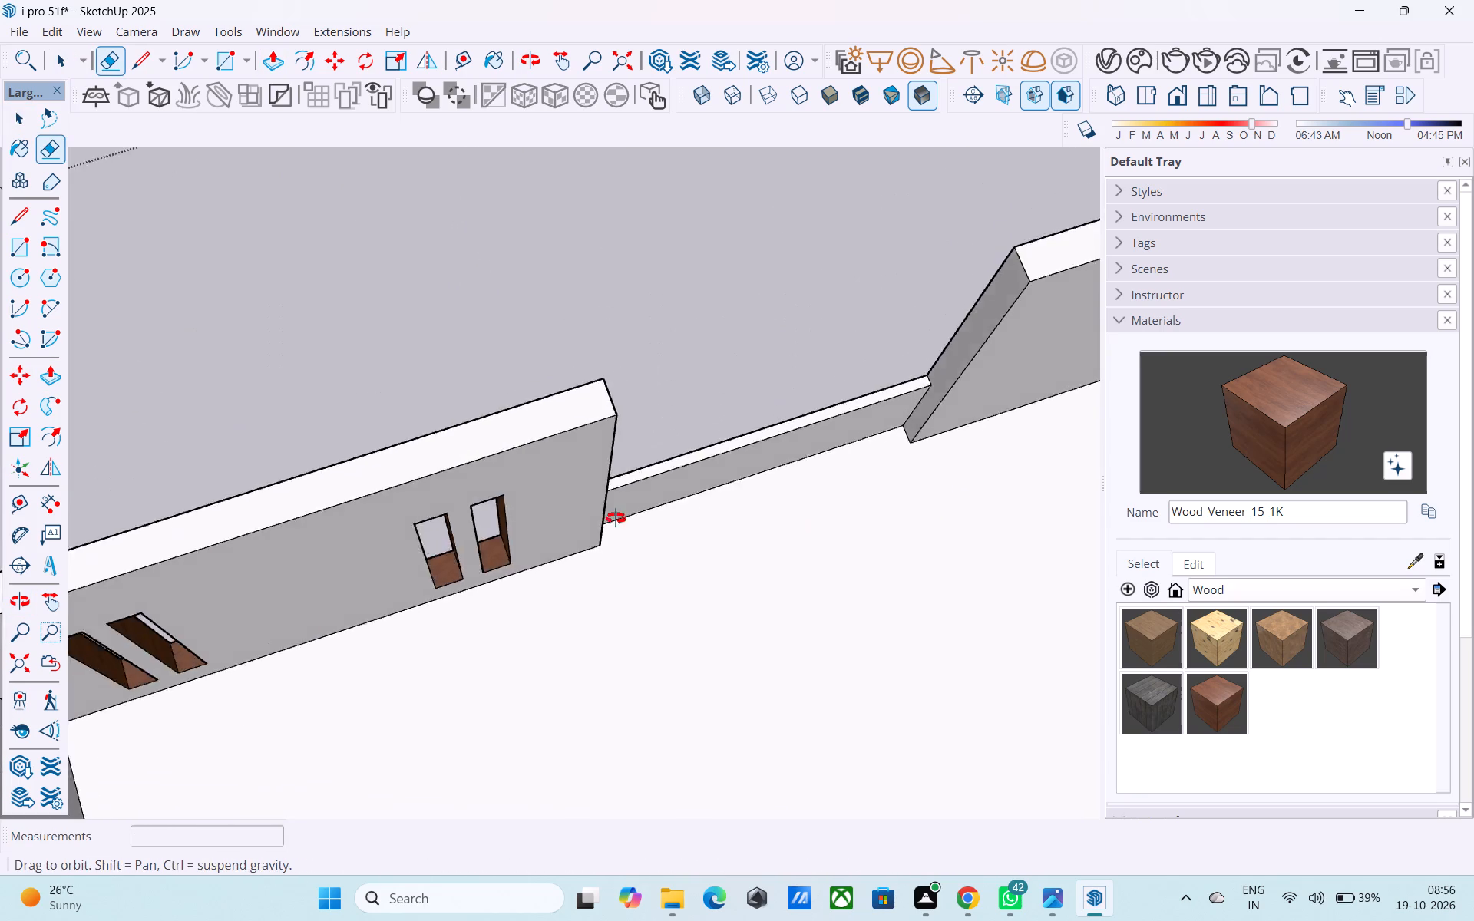
middle_drag(616, 518, 317, 454)
scroll(430, 424, up, 10)
drag(487, 388, 518, 425)
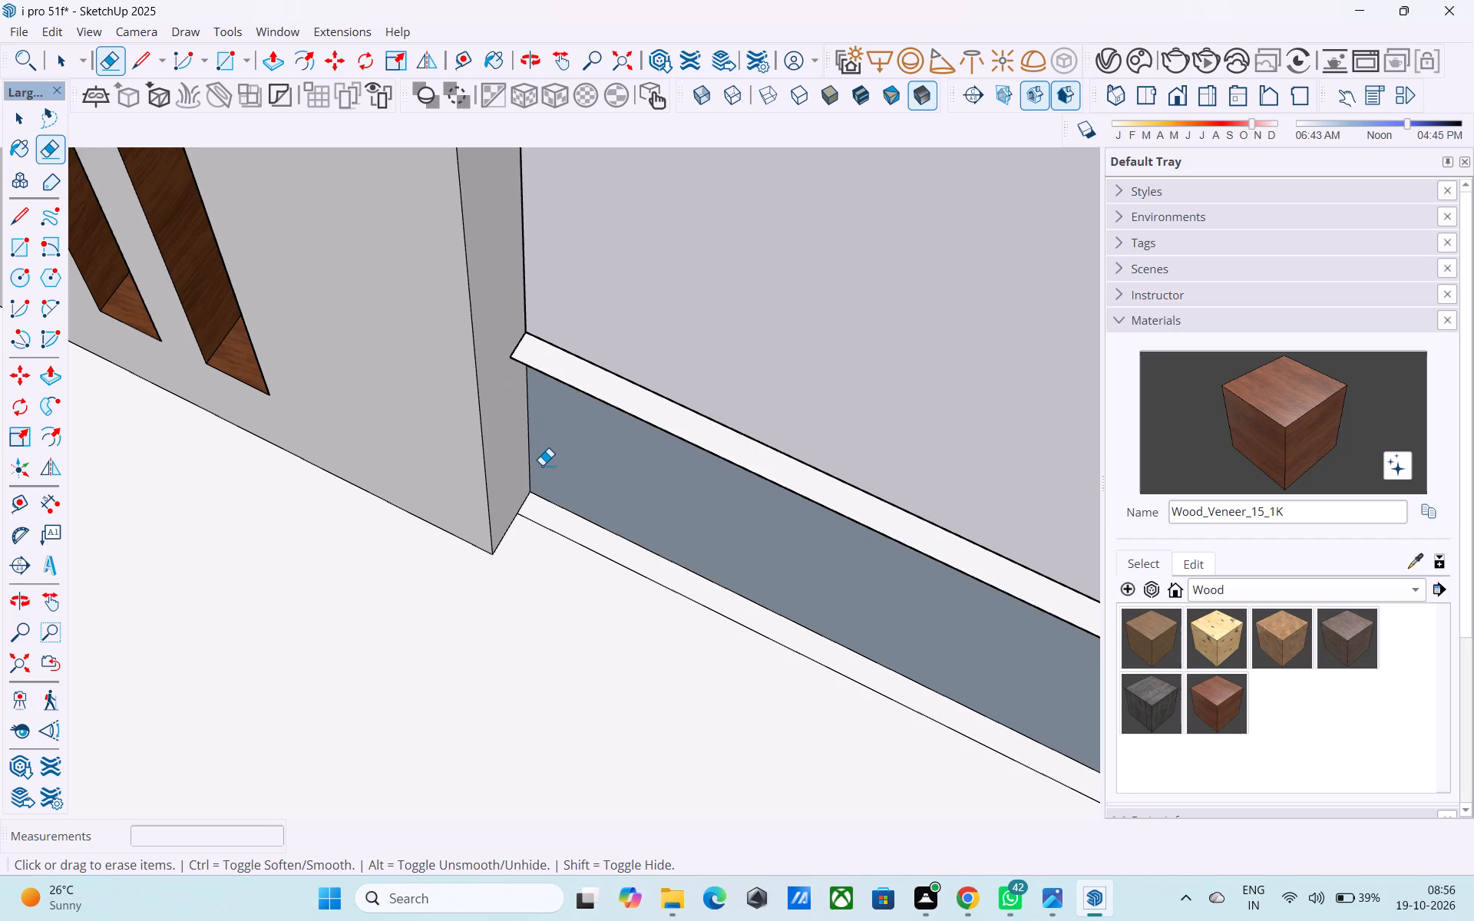
key(ctrl+z)
middle_drag(532, 454, 491, 424)
scroll(497, 371, up, 4)
click(493, 368)
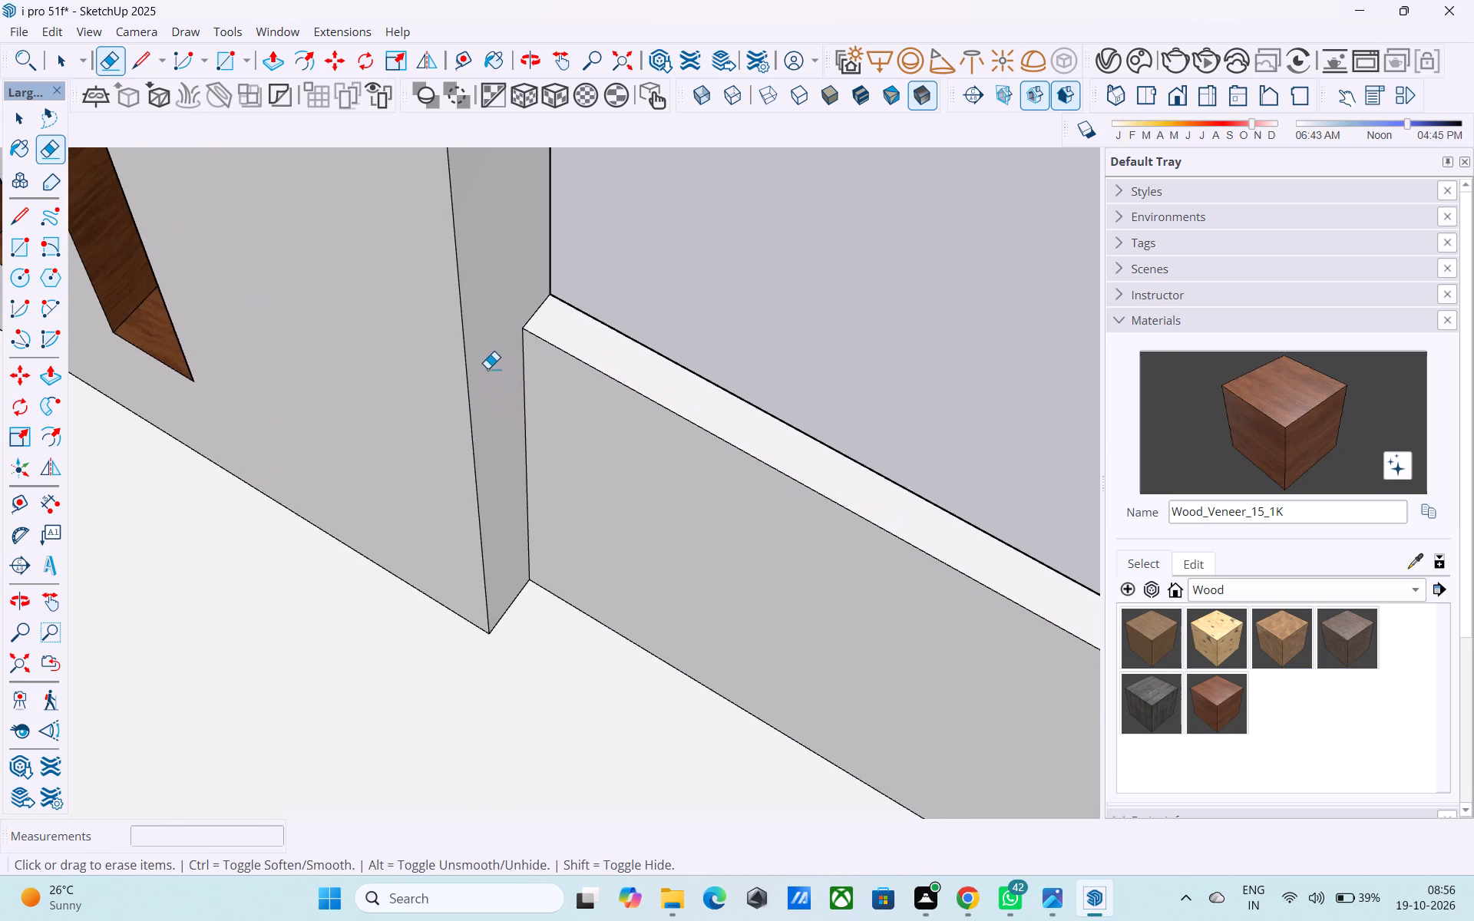
key(space)
Examine the thinned low parapet, its notch and the wood-clad corner from inside, above and the front.
scroll(493, 435, down, 7)
scroll(514, 503, up, 2)
scroll(514, 503, down, 13)
middle_drag(557, 552, 412, 534)
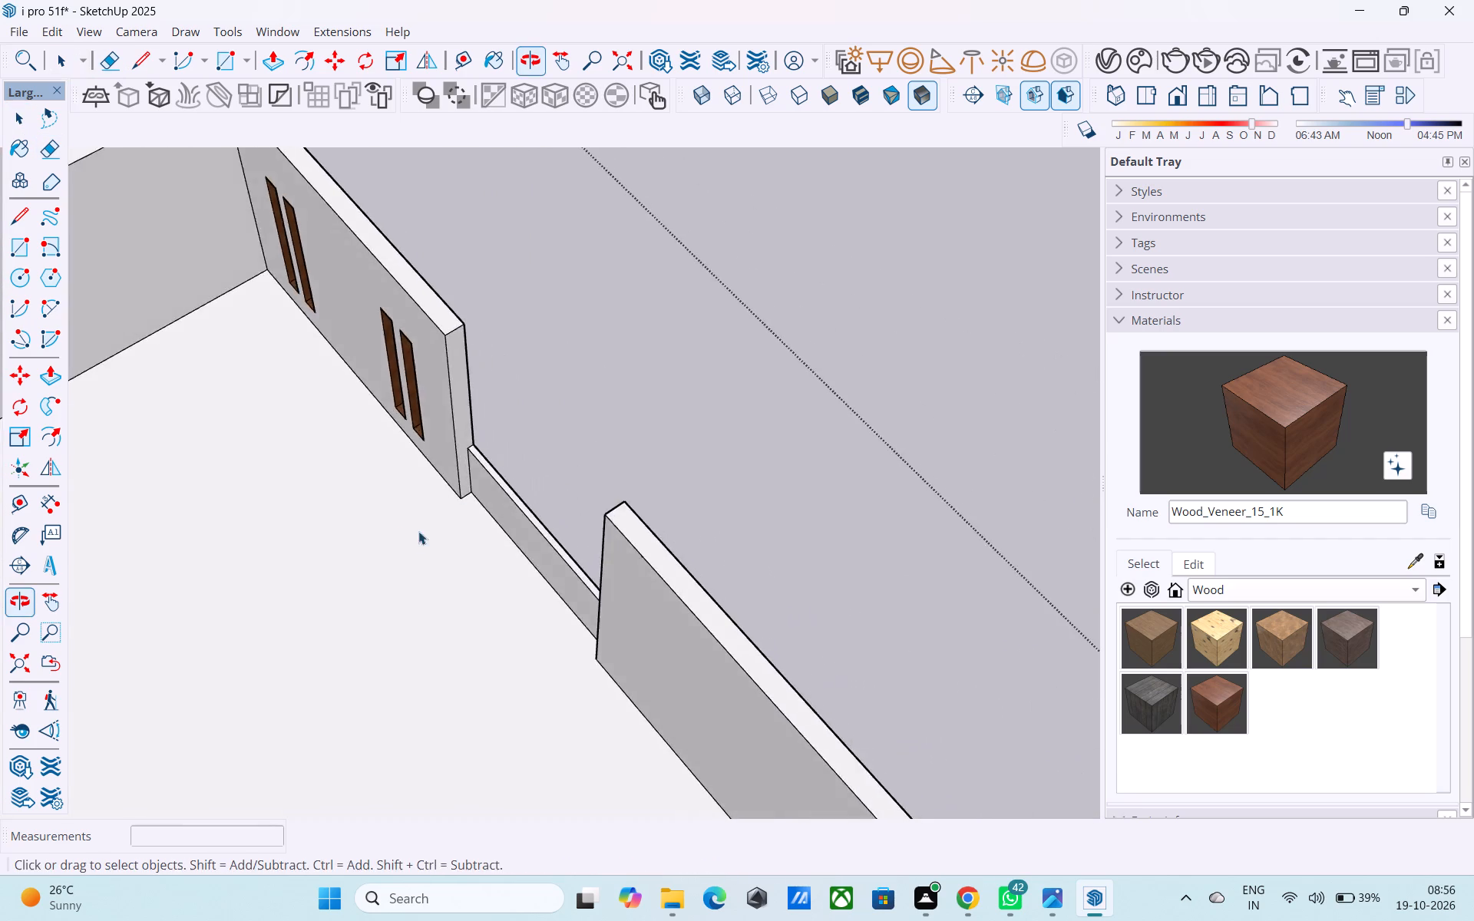
scroll(702, 418, down, 3)
scroll(730, 424, up, 1)
scroll(734, 424, down, 4)
middle_drag(804, 471, 283, 401)
middle_drag(716, 408, 460, 427)
scroll(452, 398, up, 3)
middle_drag(474, 350, 599, 511)
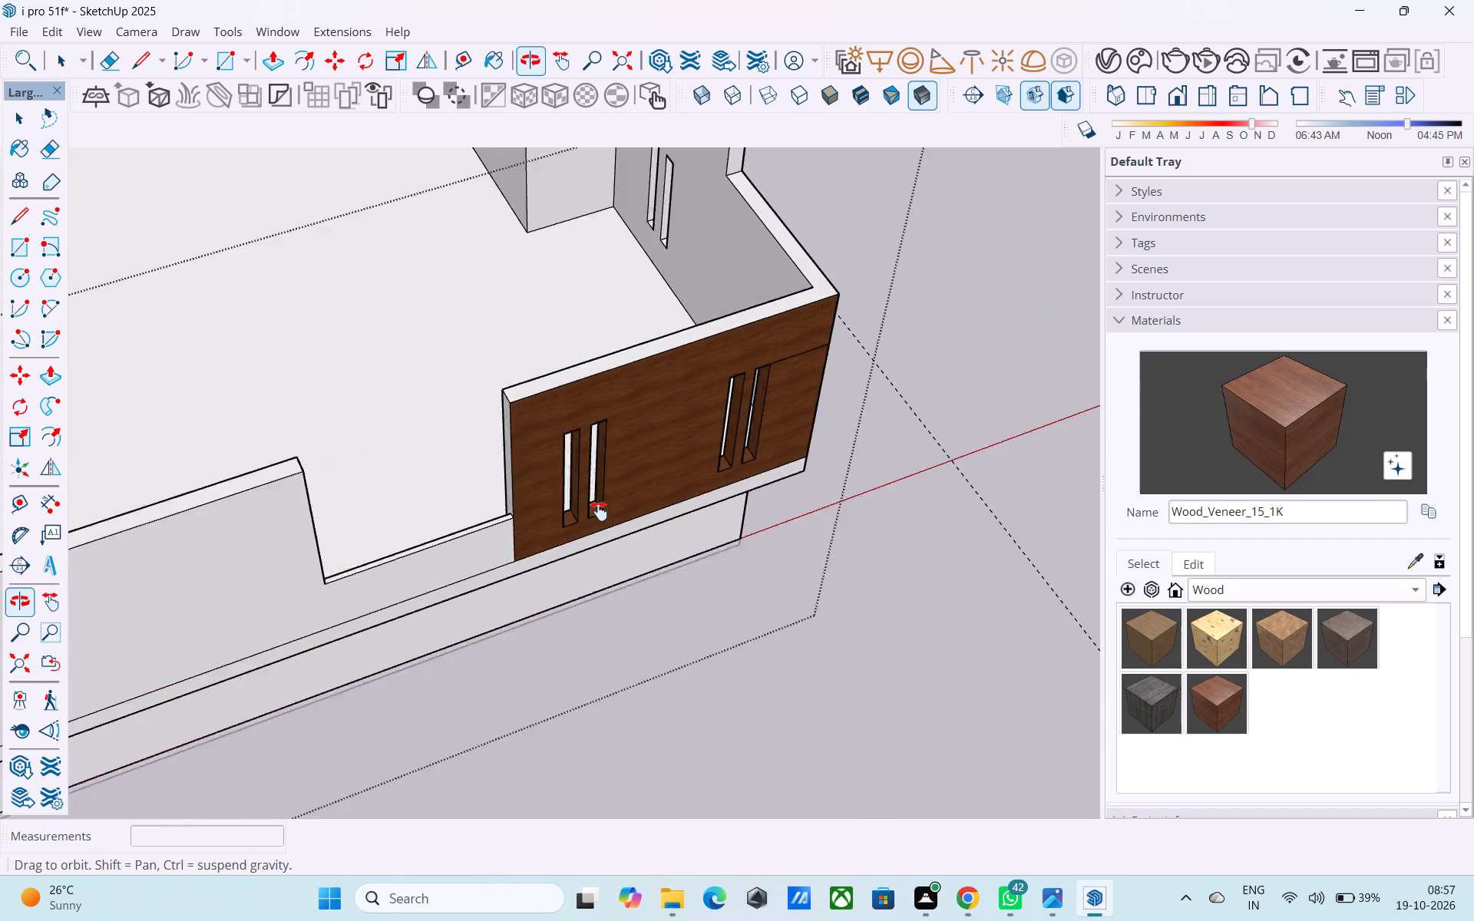
middle_drag(599, 511, 464, 322)
middle_drag(461, 322, 548, 406)
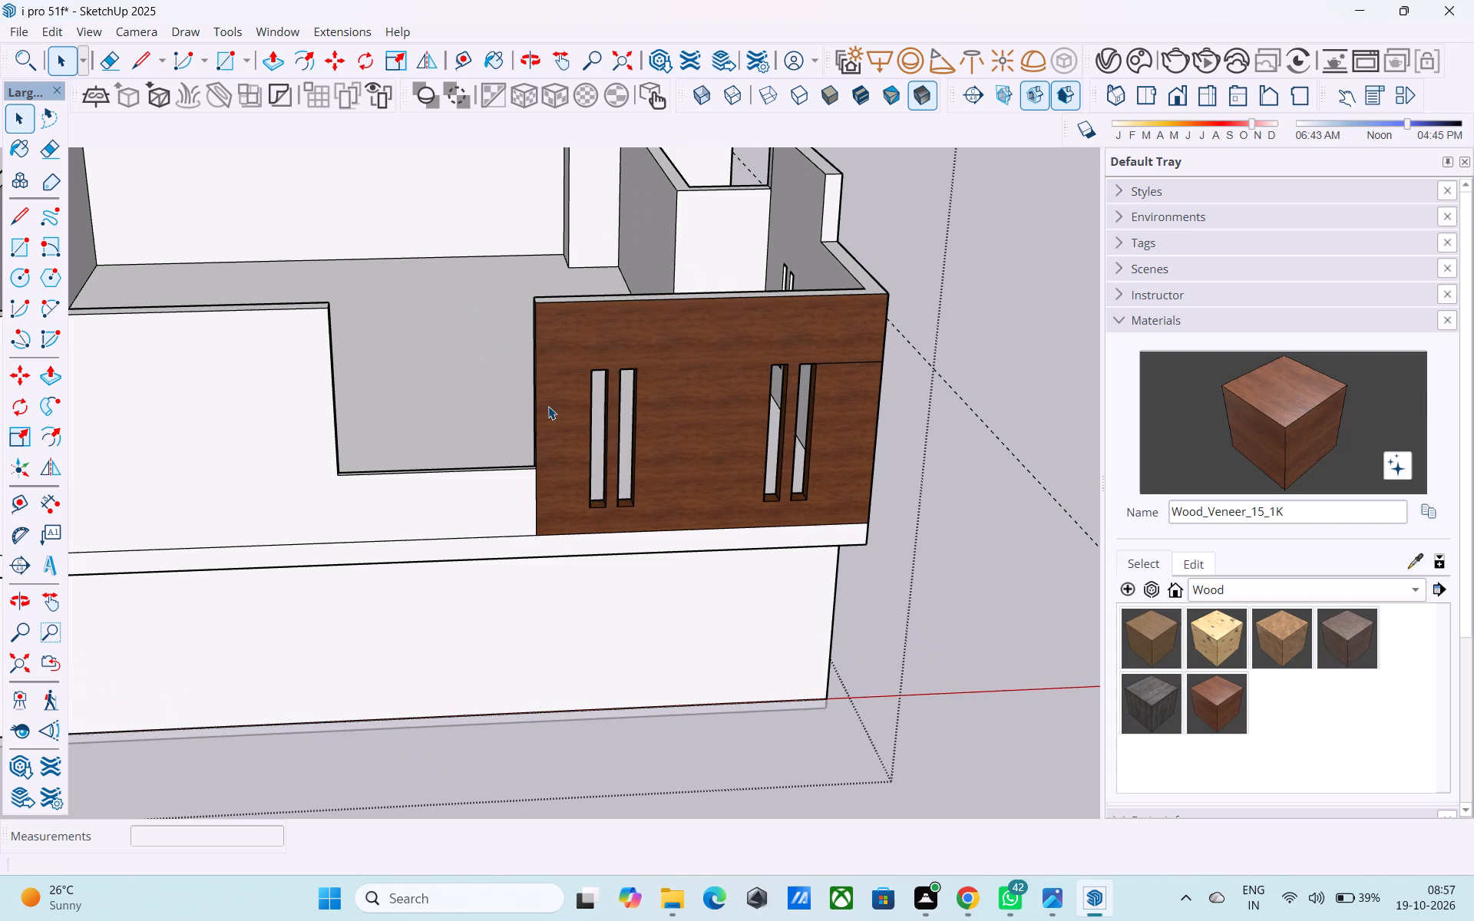
middle_drag(521, 432, 556, 450)
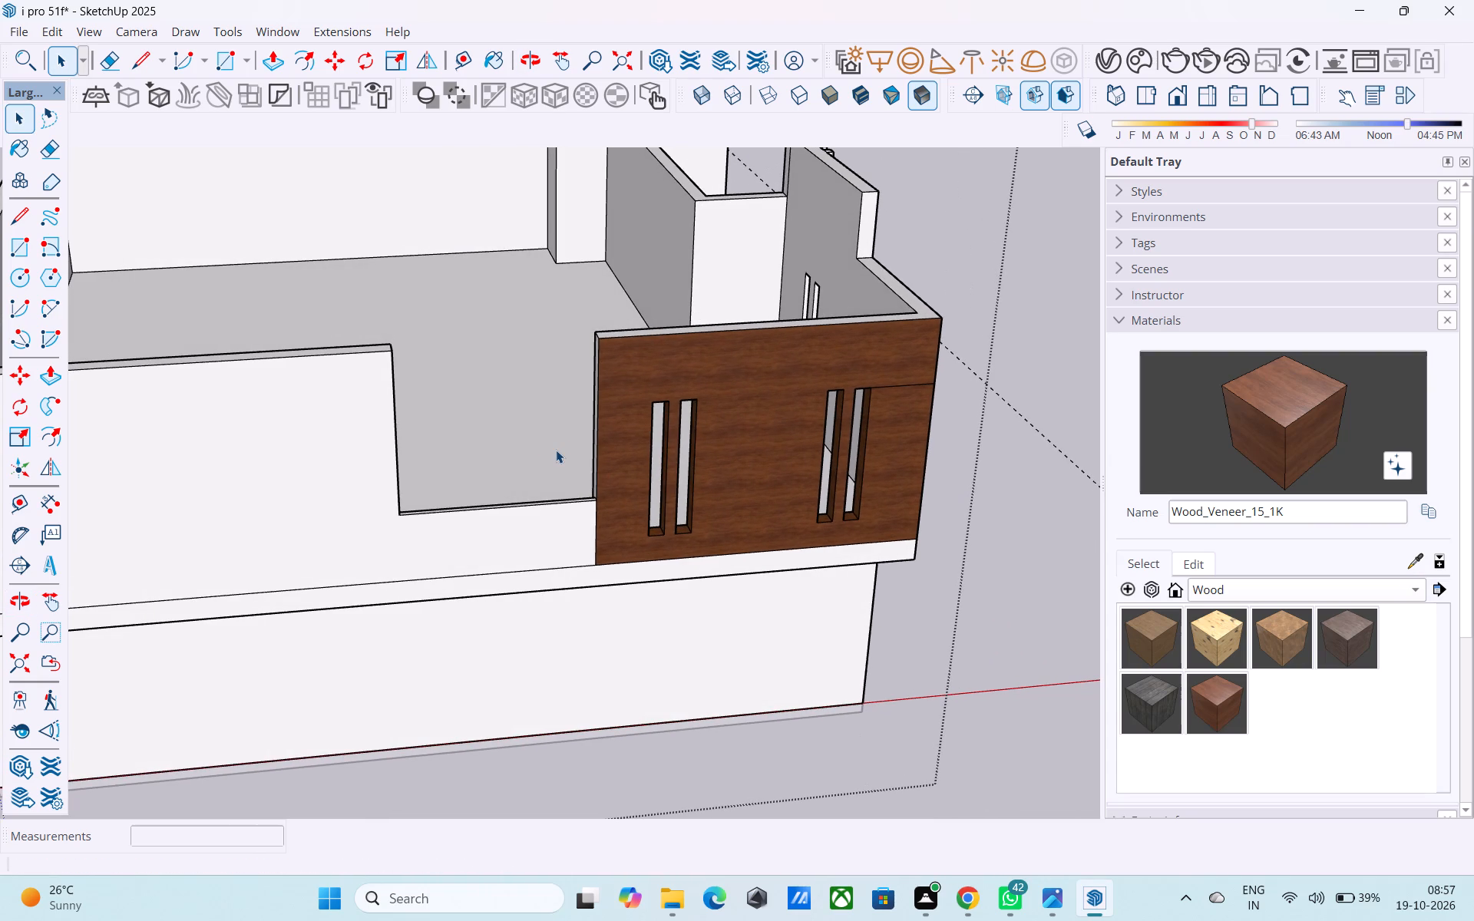
middle_drag(556, 449, 567, 433)
scroll(586, 475, up, 4)
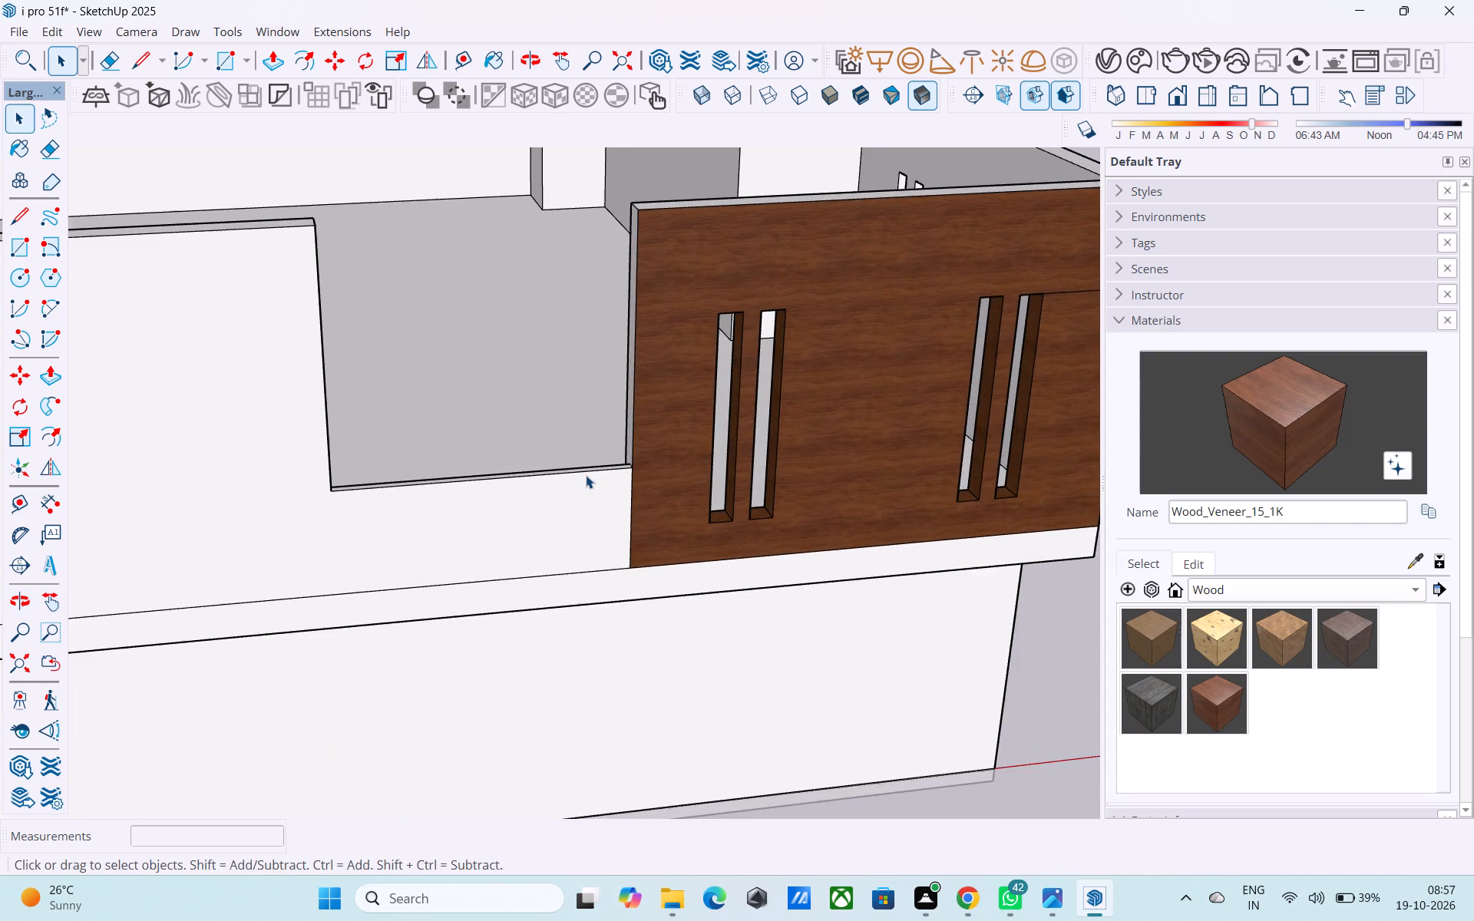
scroll(586, 475, up, 2)
scroll(586, 475, down, 2)
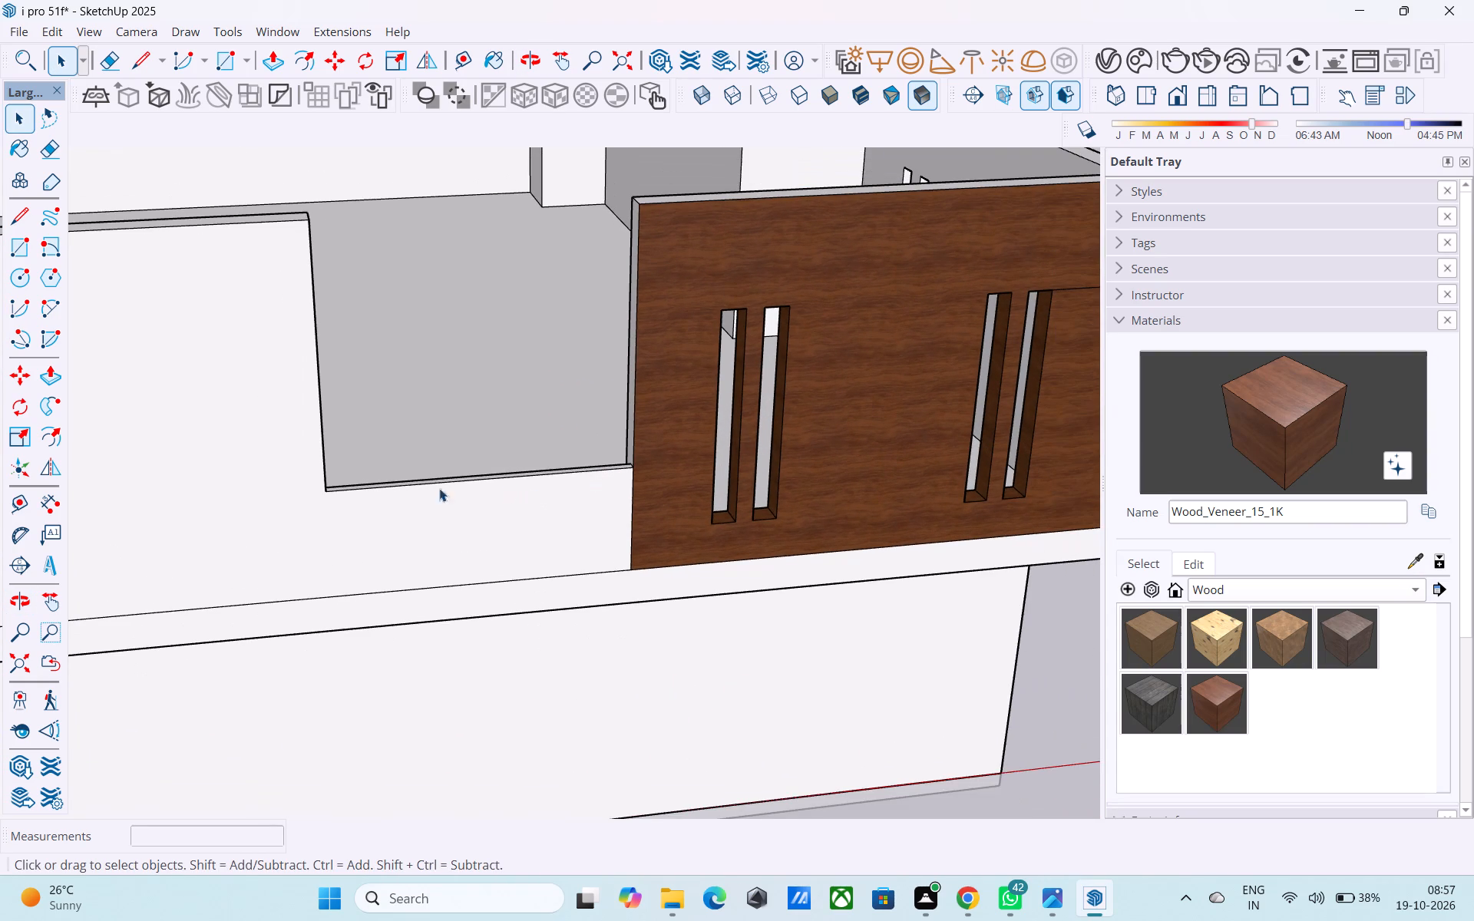
scroll(676, 500, down, 4)
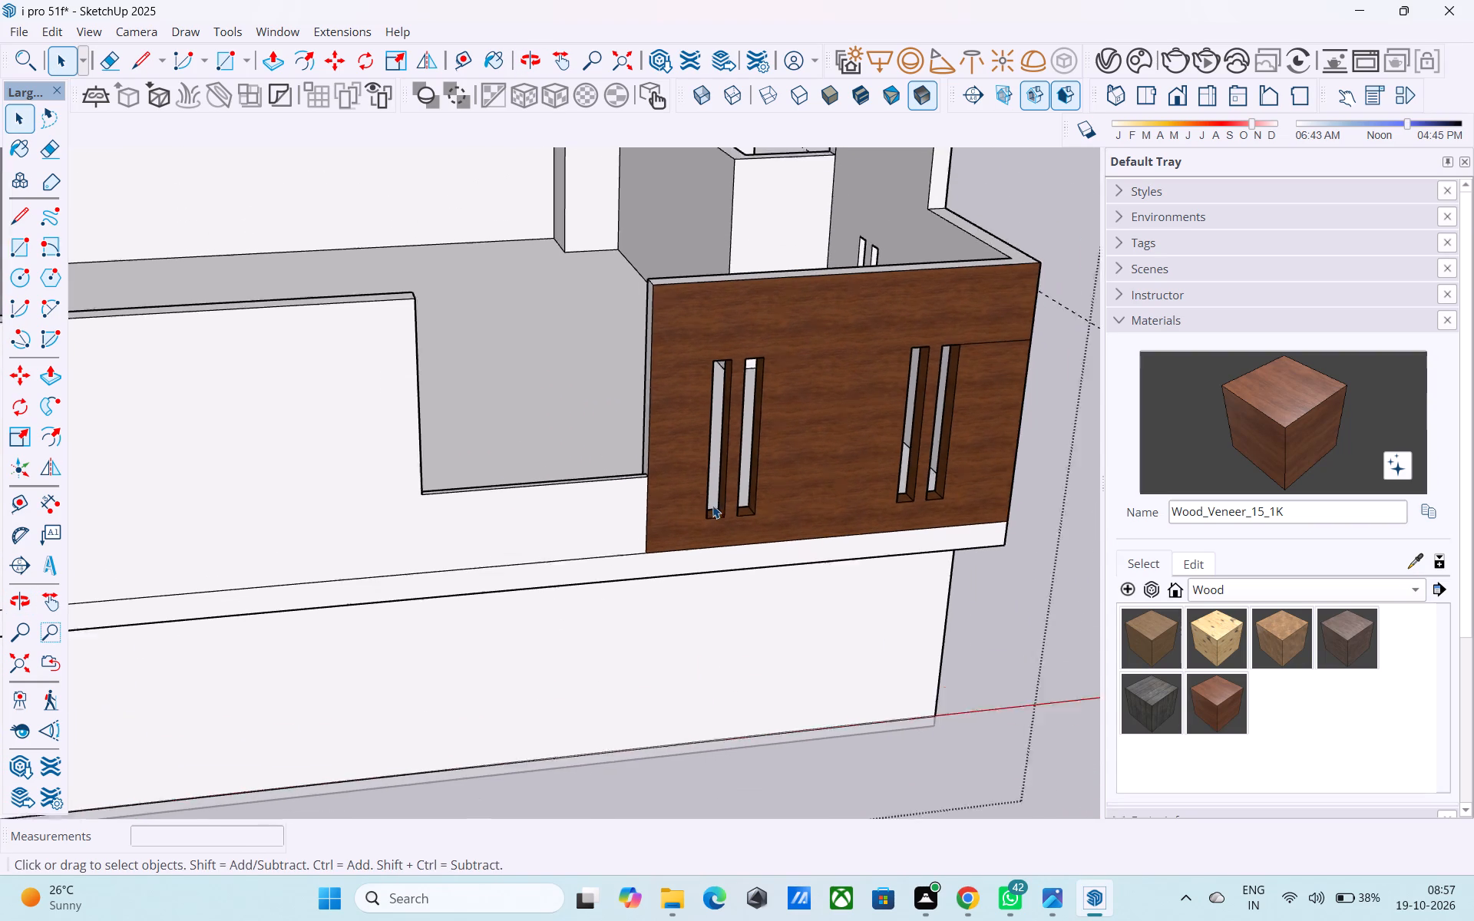
scroll(712, 505, down, 2)
middle_drag(715, 505, 734, 320)
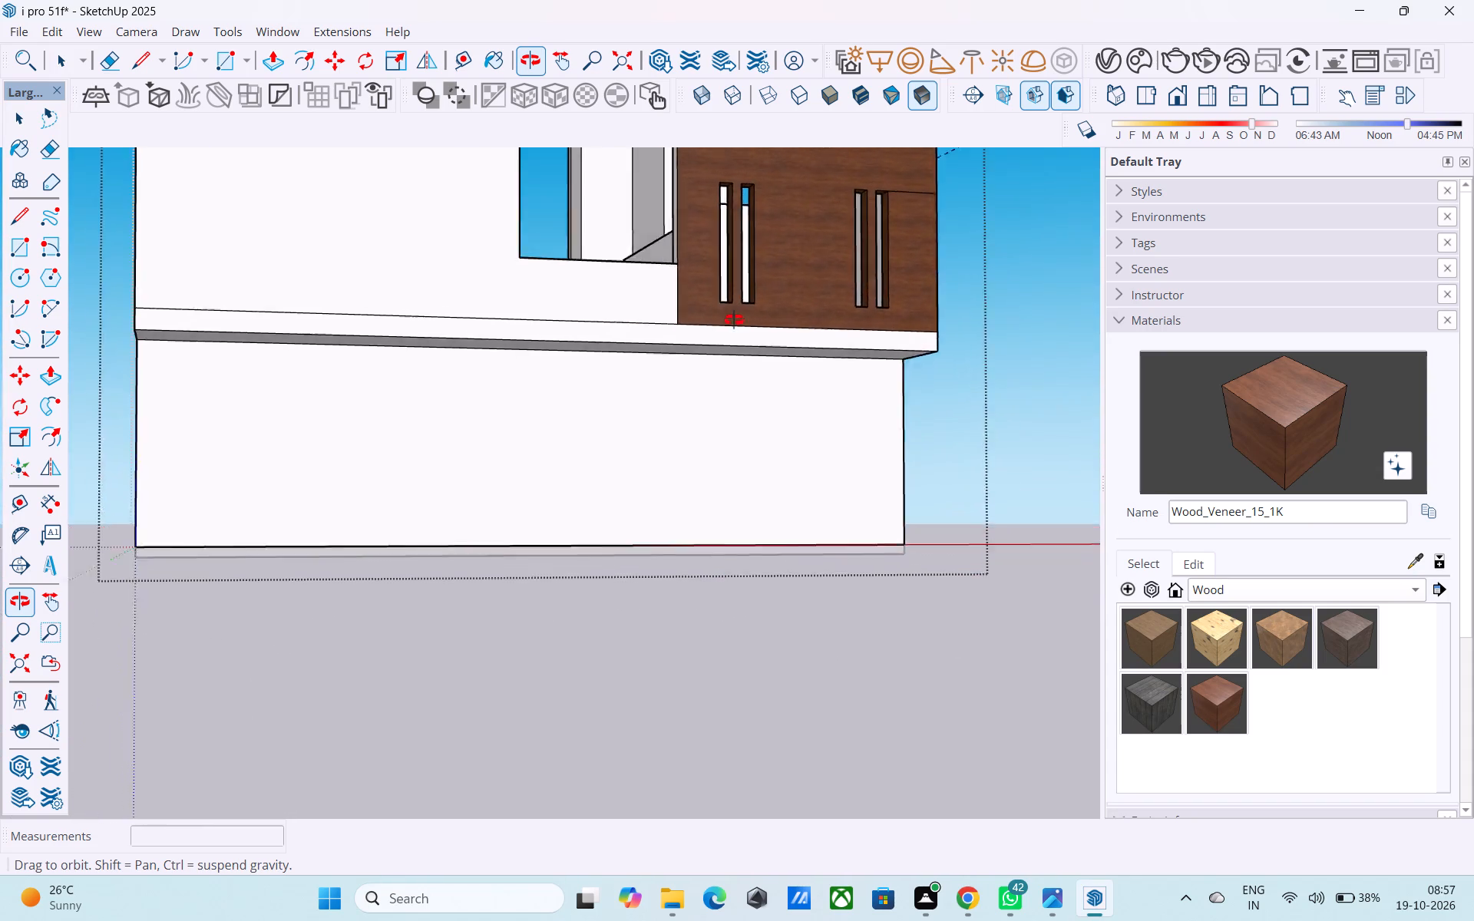
middle_drag(734, 320, 844, 388)
Draw a vertical line on the front wall from the notch's lower corner at the taller wall to the base edge.
key(l)
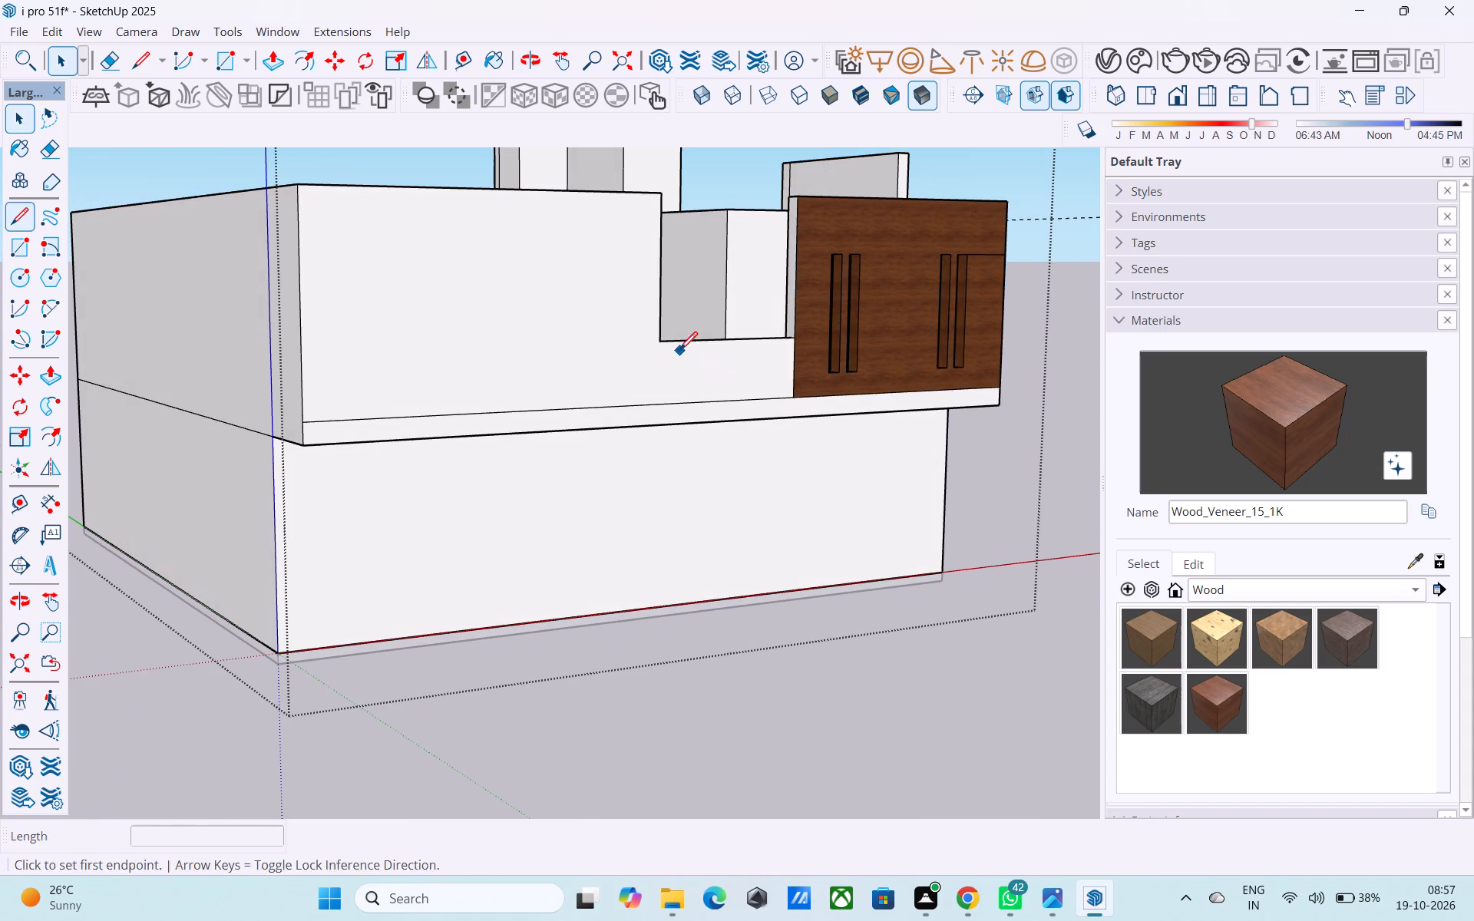
middle_drag(679, 351, 539, 459)
scroll(510, 464, up, 9)
click(500, 485)
scroll(493, 612, up, 1)
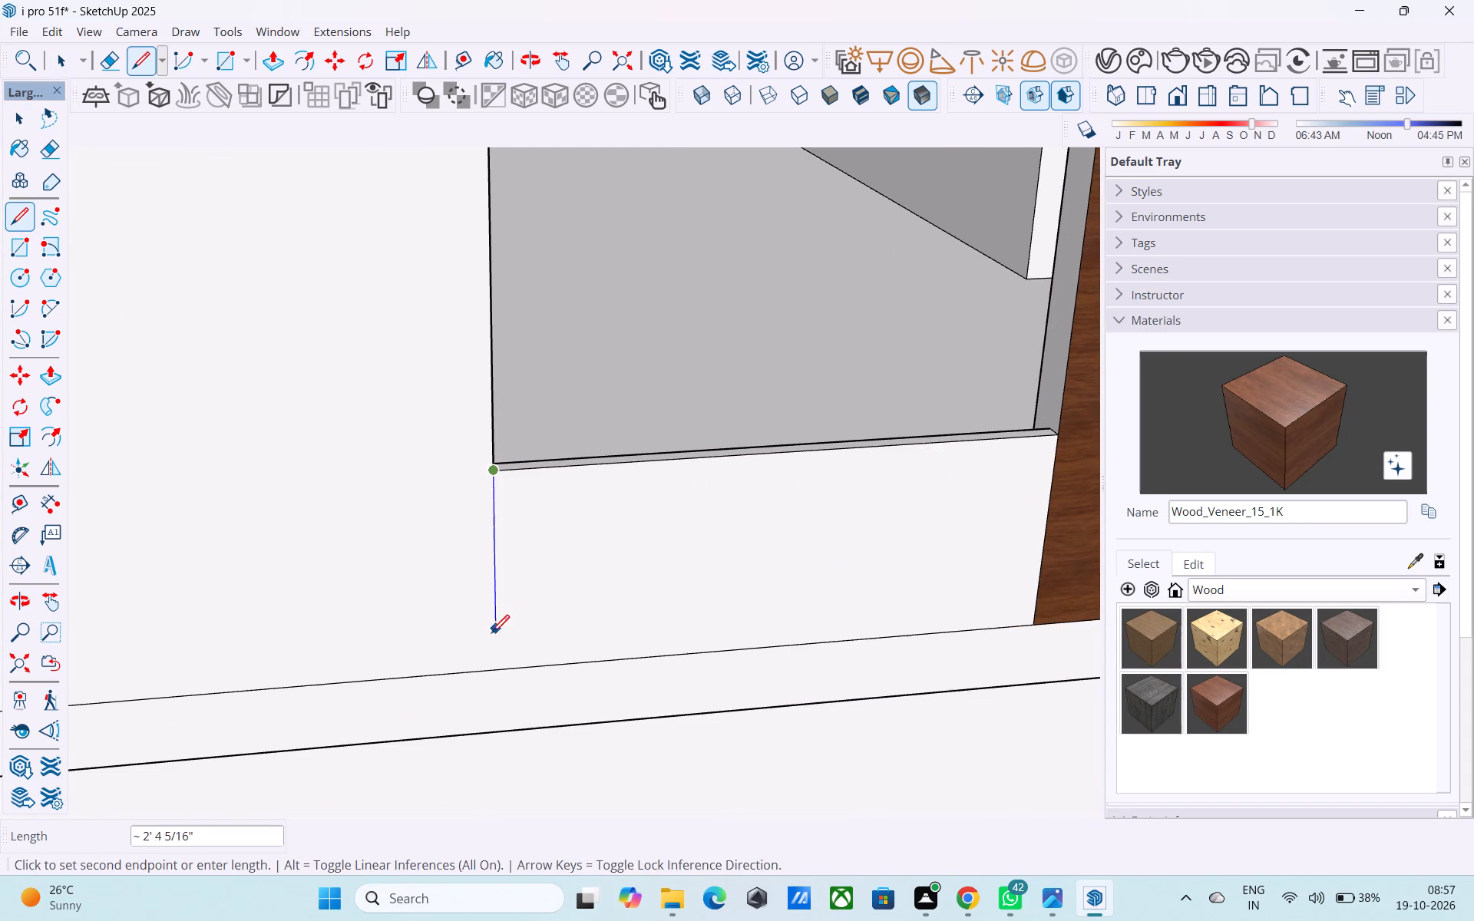
click(491, 669)
key(space)
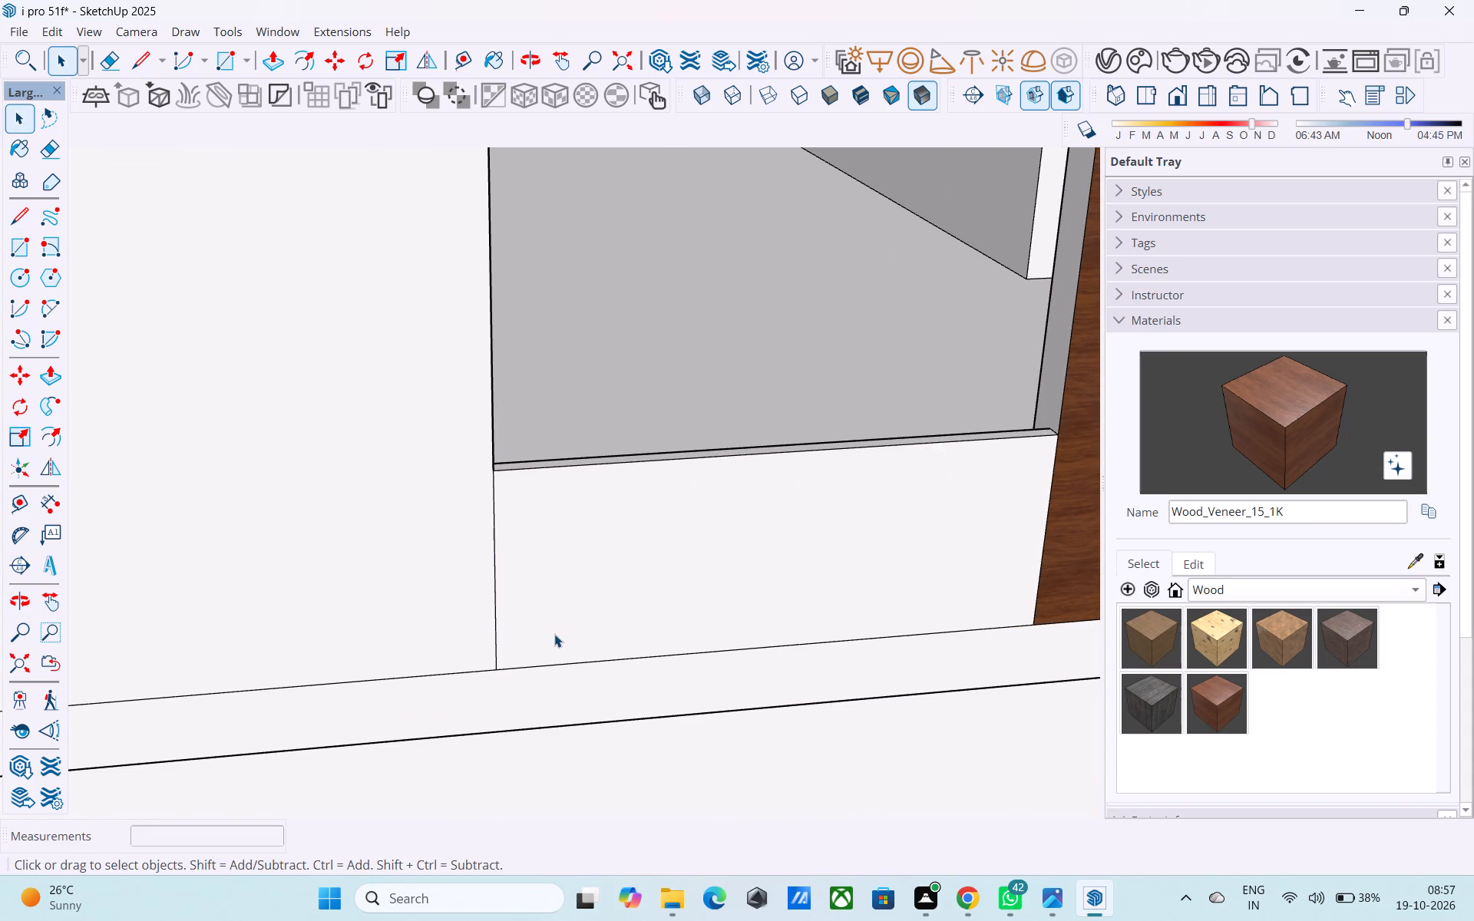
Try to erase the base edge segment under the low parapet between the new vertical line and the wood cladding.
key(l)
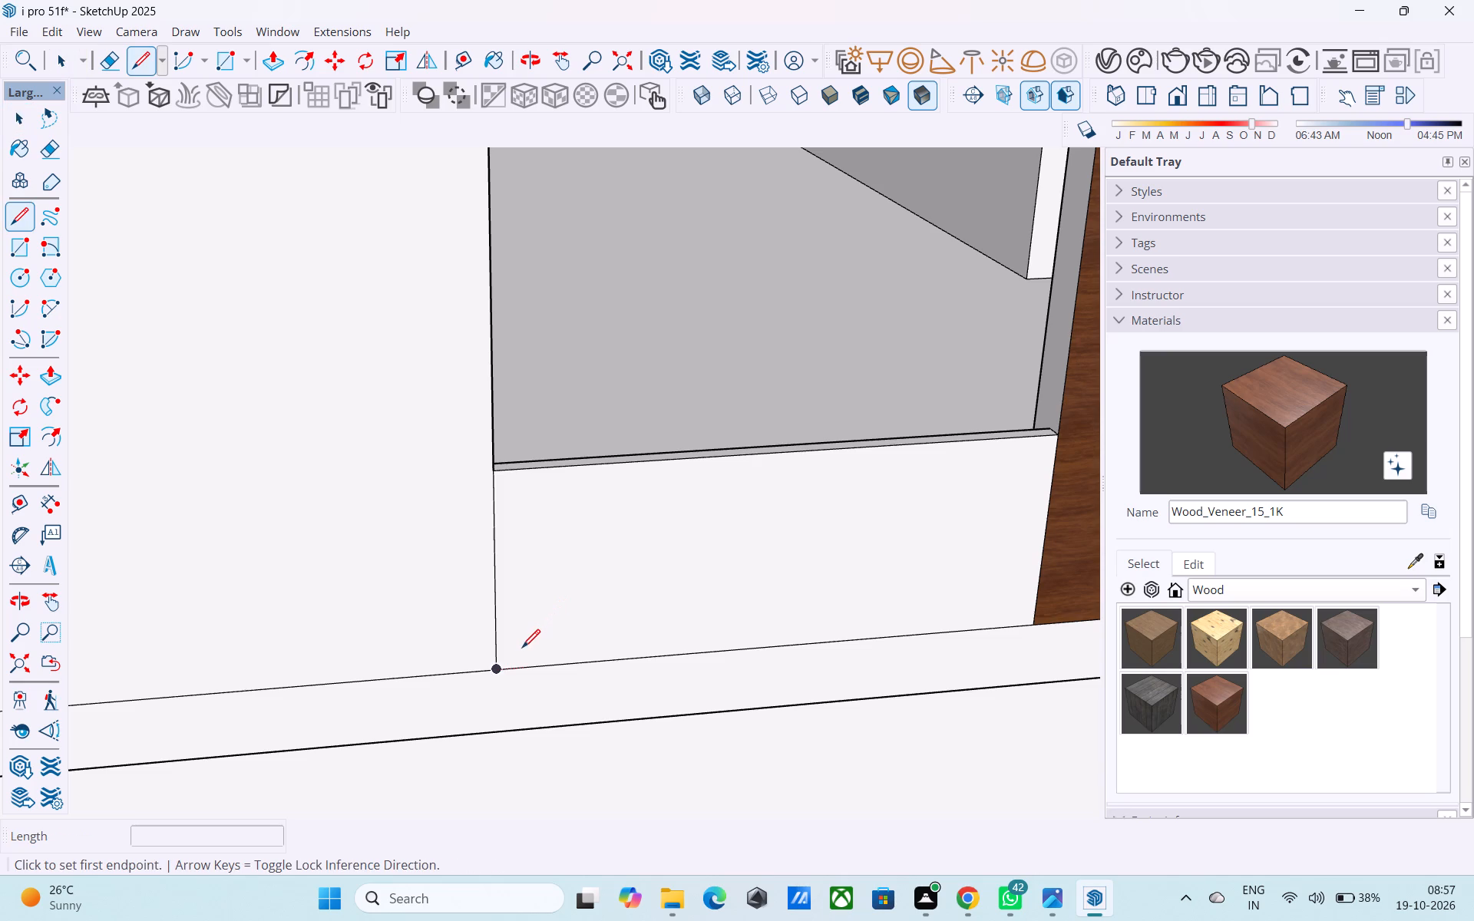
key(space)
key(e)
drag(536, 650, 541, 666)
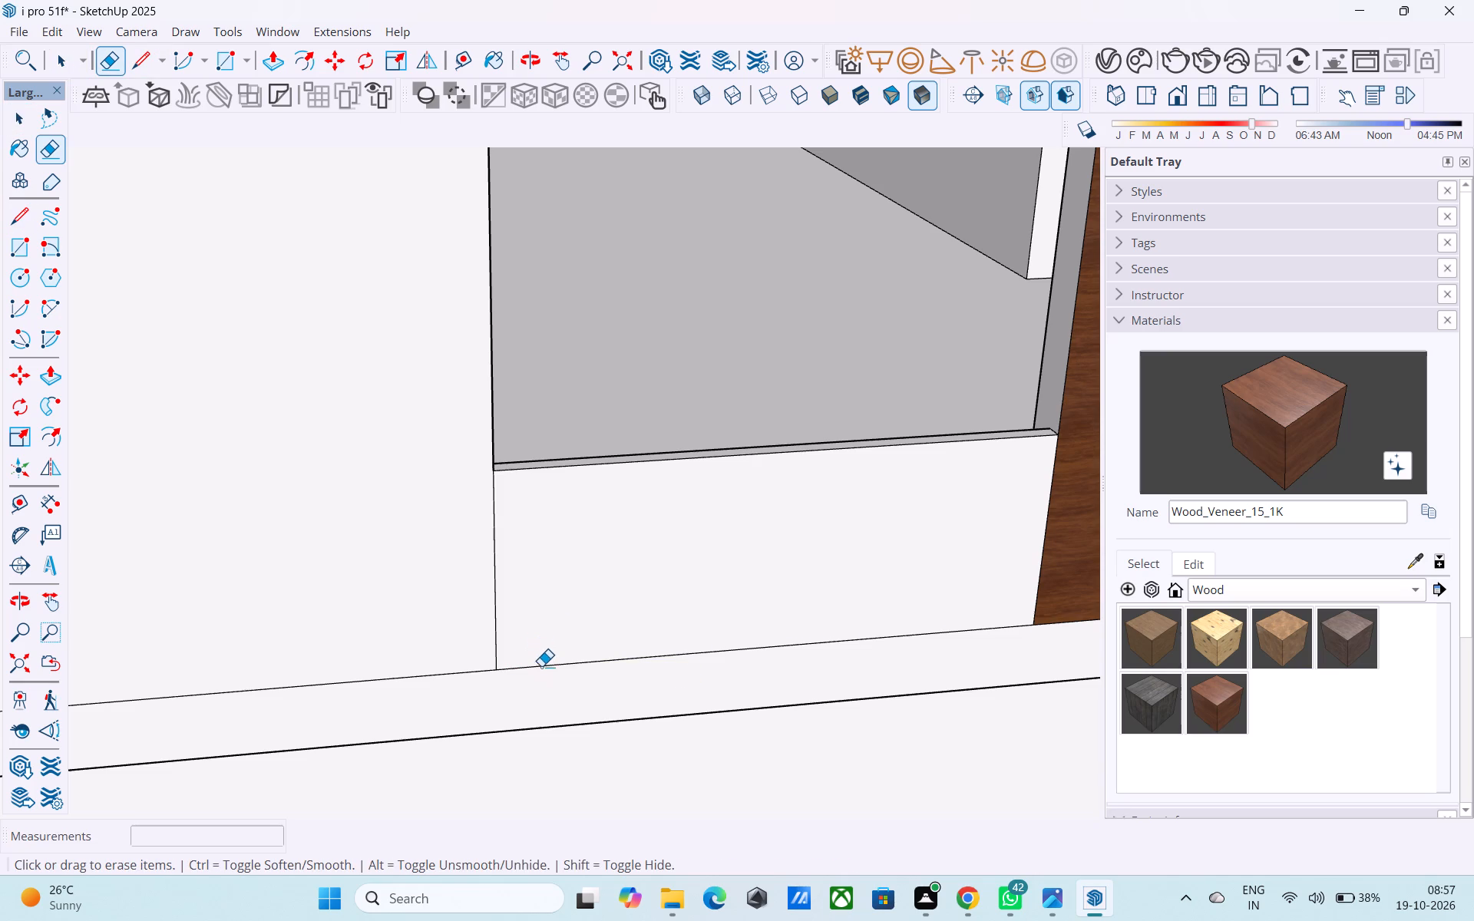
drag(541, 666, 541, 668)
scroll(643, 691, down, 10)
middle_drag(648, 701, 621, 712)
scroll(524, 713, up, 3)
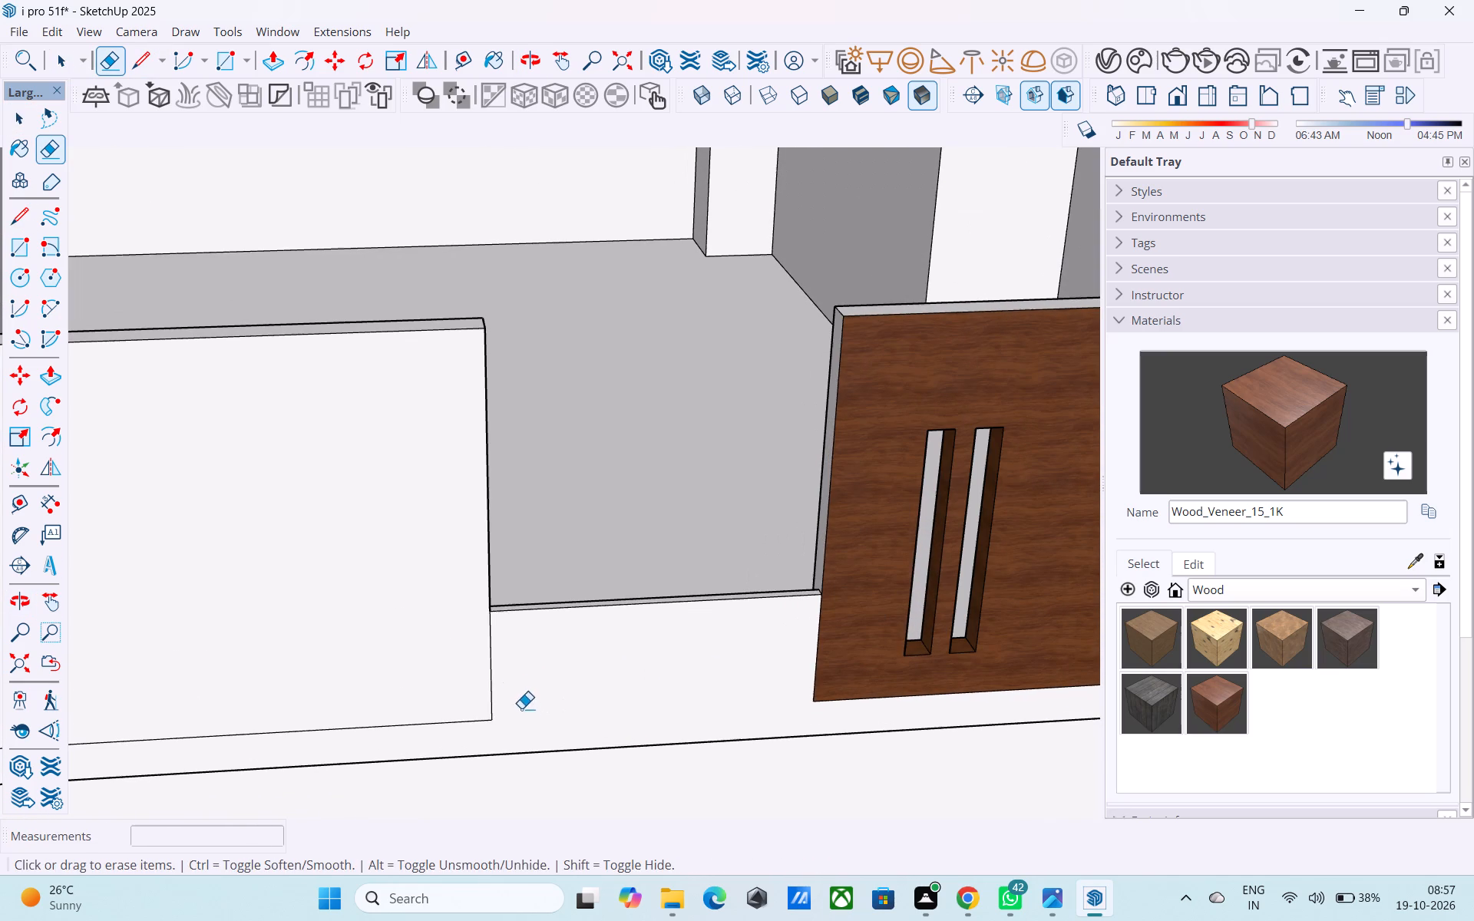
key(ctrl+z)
Select the base edge segment under the low parapet, between the vertical line and the wood cladding.
scroll(508, 683, up, 4)
key(space)
middle_drag(537, 657, 538, 666)
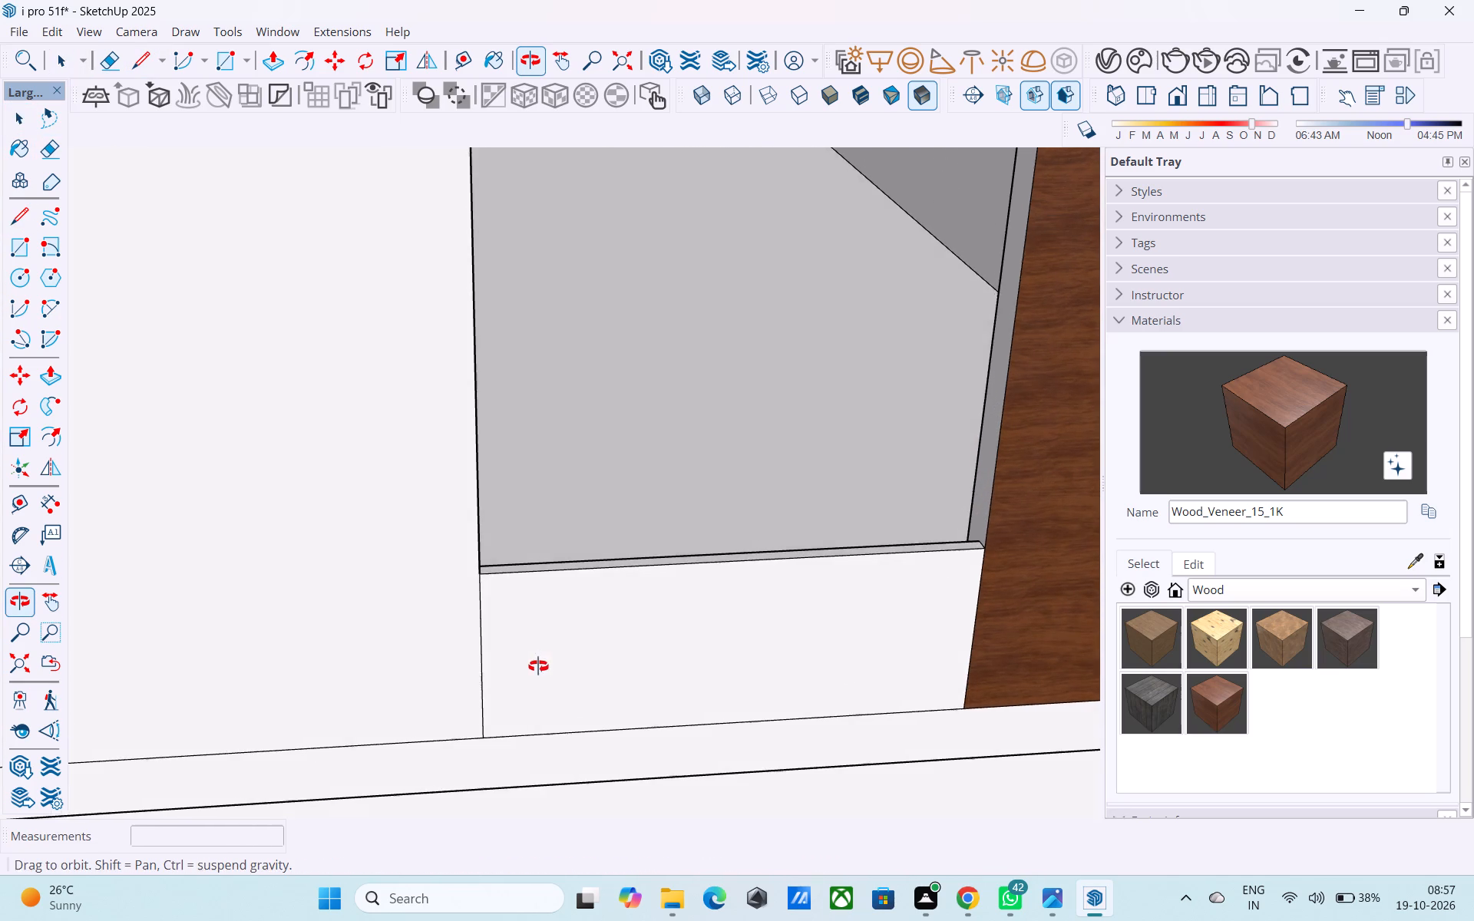
middle_drag(538, 666, 458, 643)
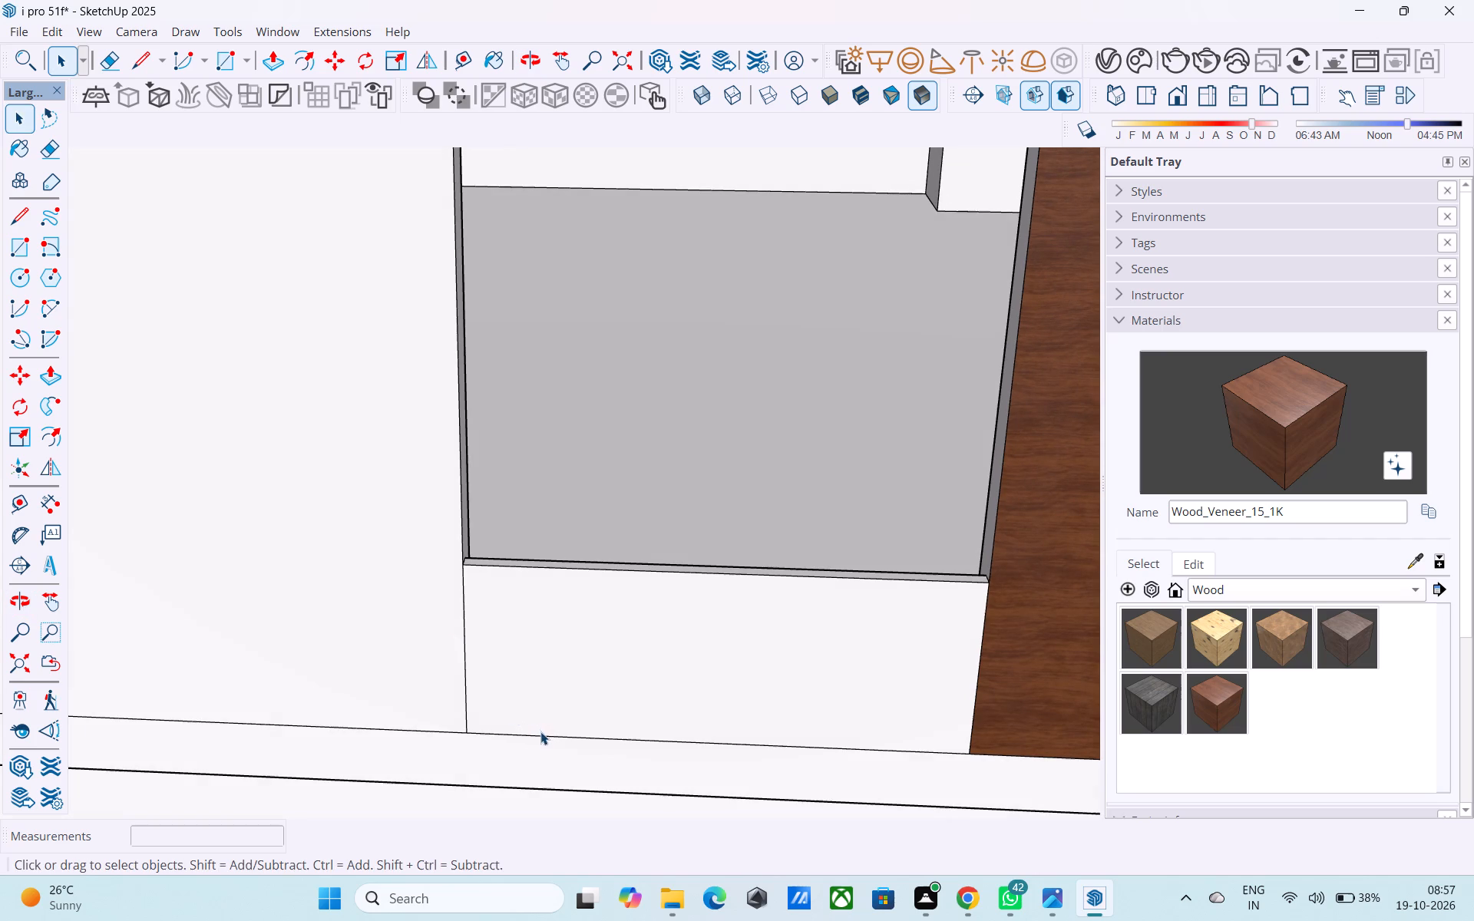
click(542, 734)
click(542, 734)
click(542, 737)
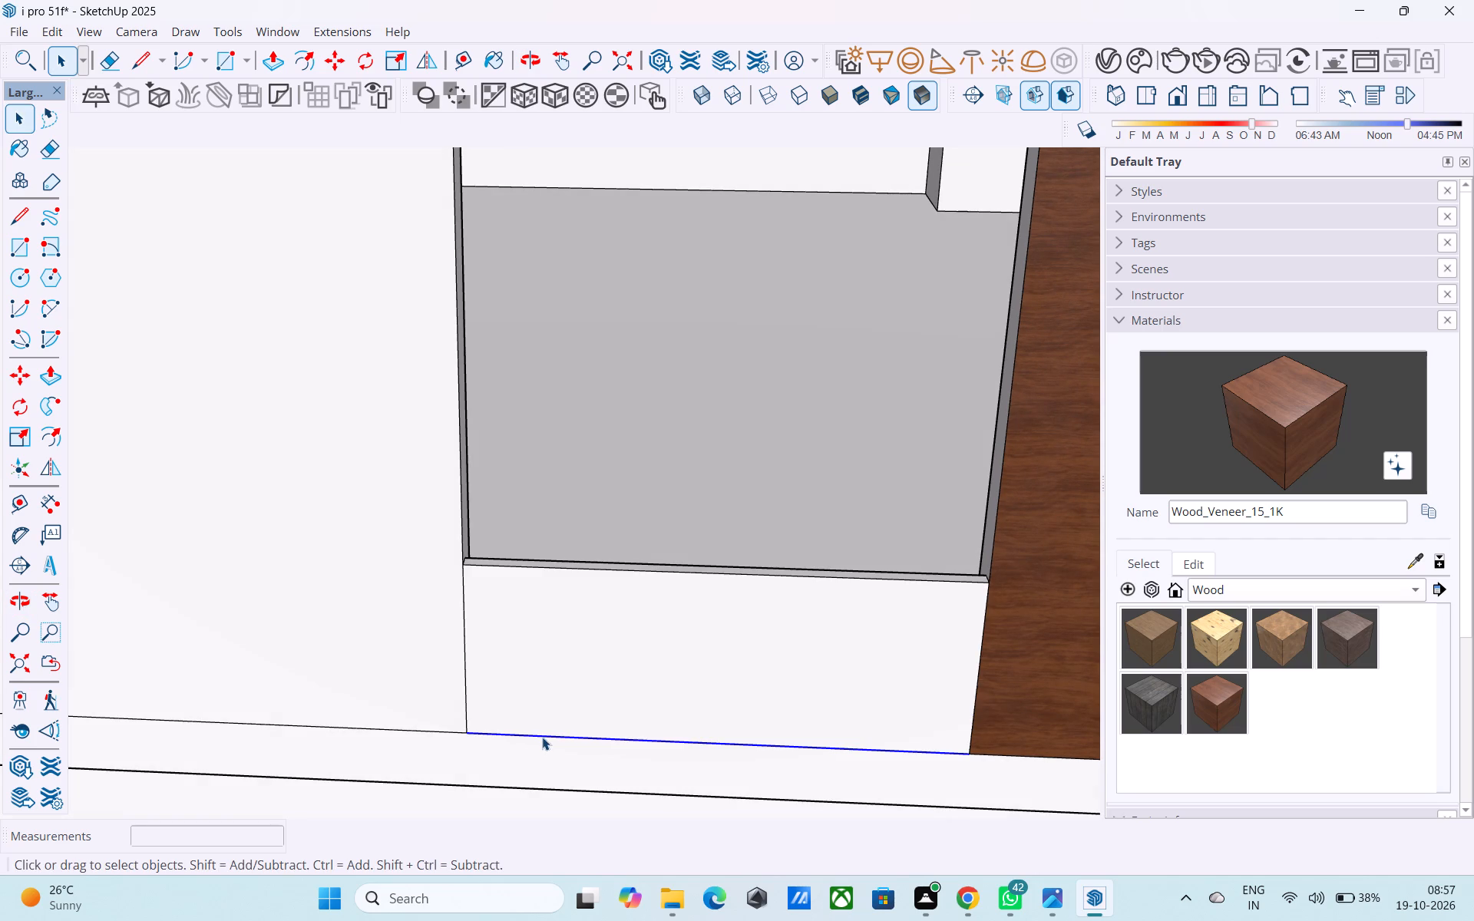
Copy the selected base edge 1' straight up across the low parapet's front face.
key(m)
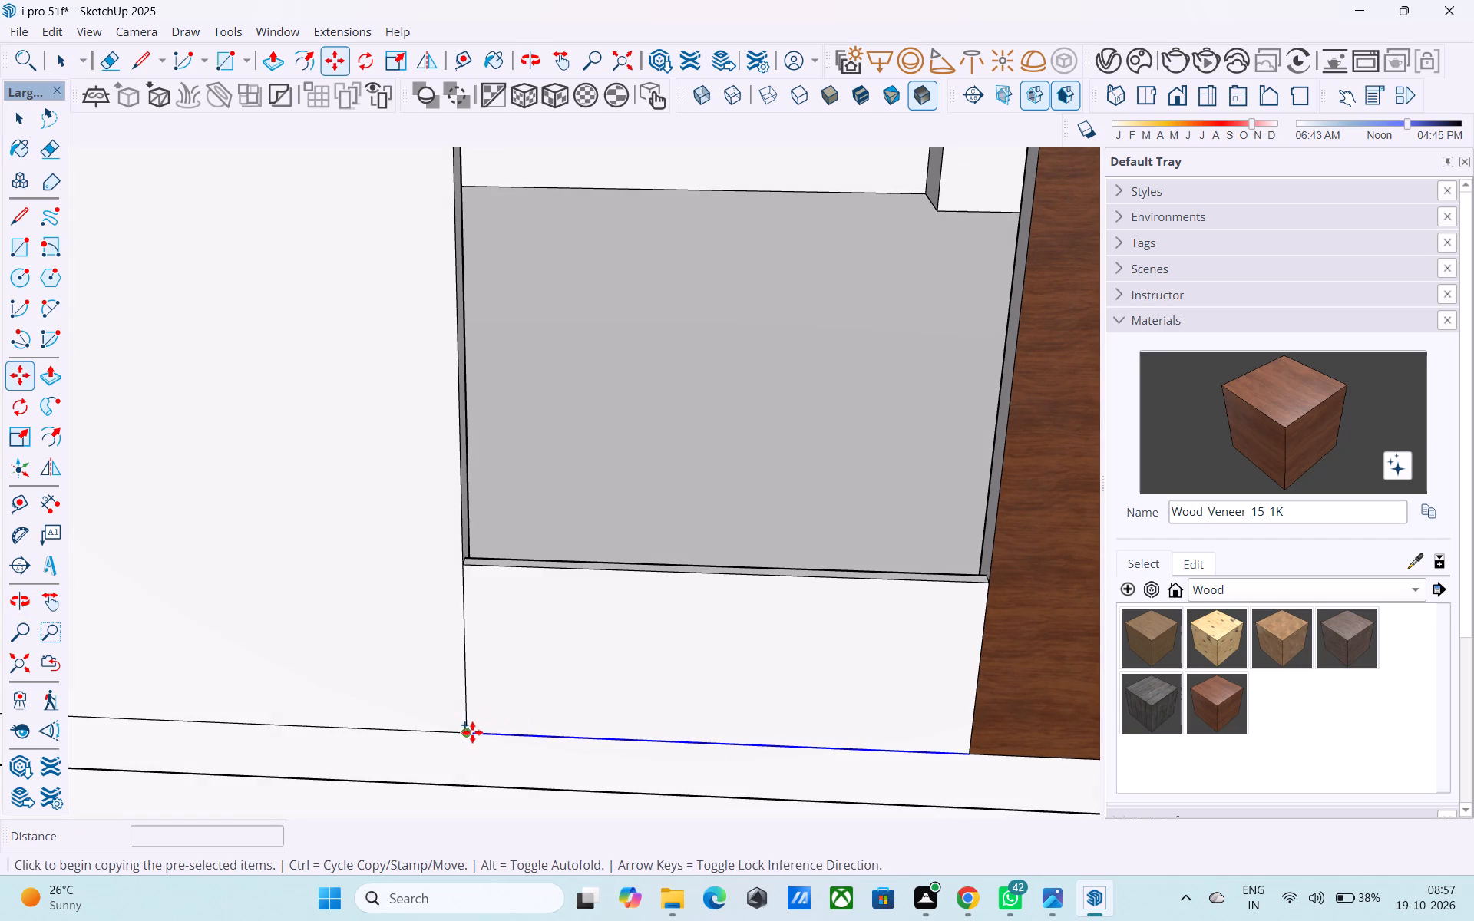
click(472, 732)
text(1')
key(Return)
key(space)
scroll(445, 695, down, 5)
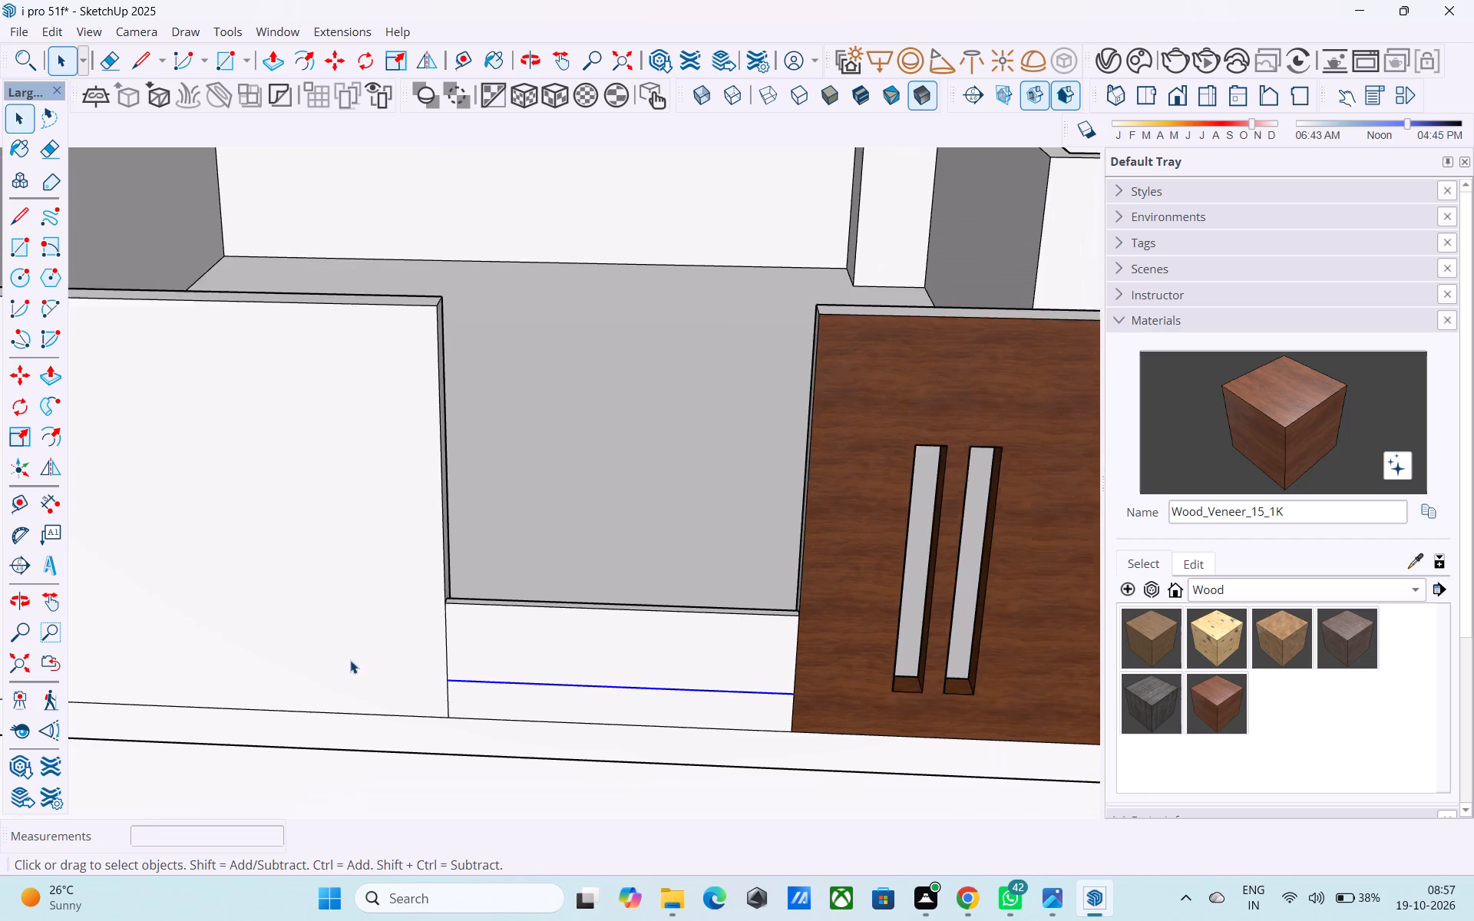
Paint the low parapet's outer face above the copied line and its inner face with Glass_Basic_01 from the Glass collection.
click(1232, 590)
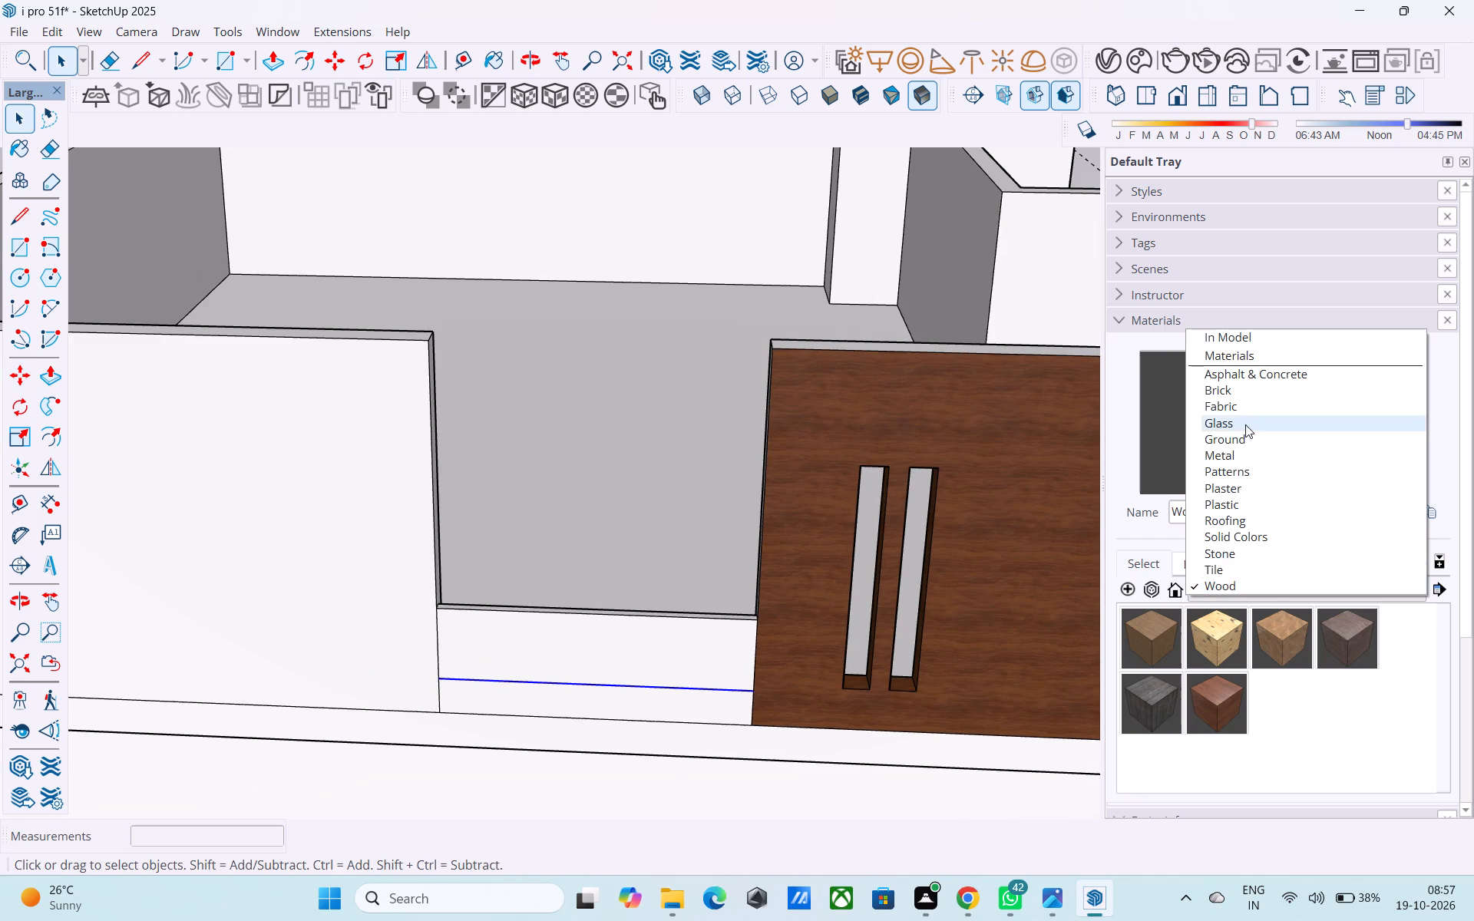
click(1245, 425)
click(1152, 636)
click(596, 628)
middle_drag(611, 592, 598, 690)
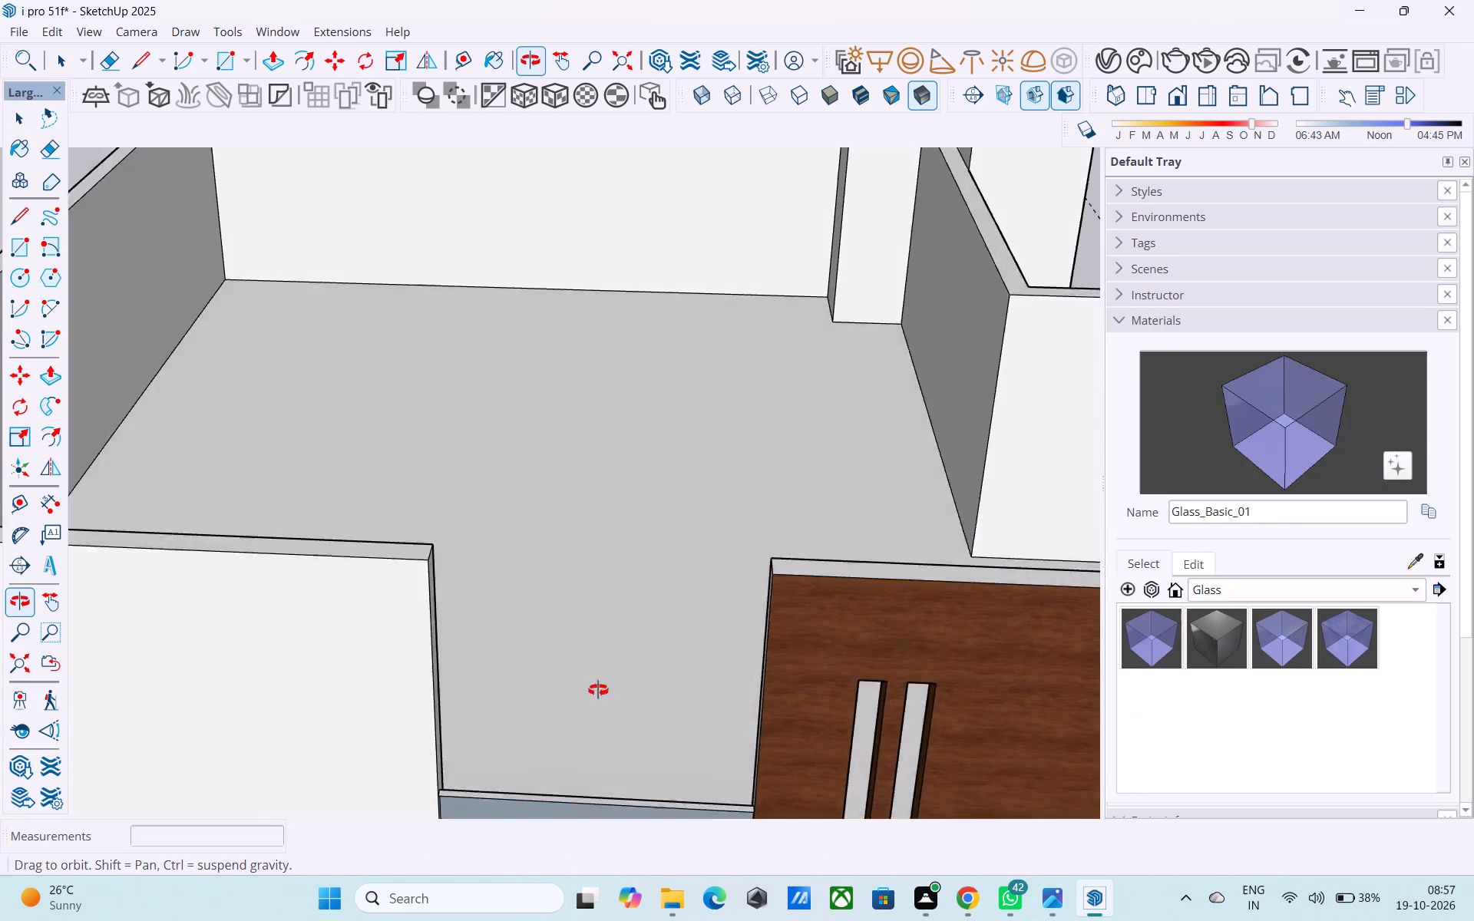
middle_drag(598, 690, 575, 716)
scroll(853, 399, down, 11)
middle_drag(828, 578, 258, 607)
scroll(272, 596, up, 7)
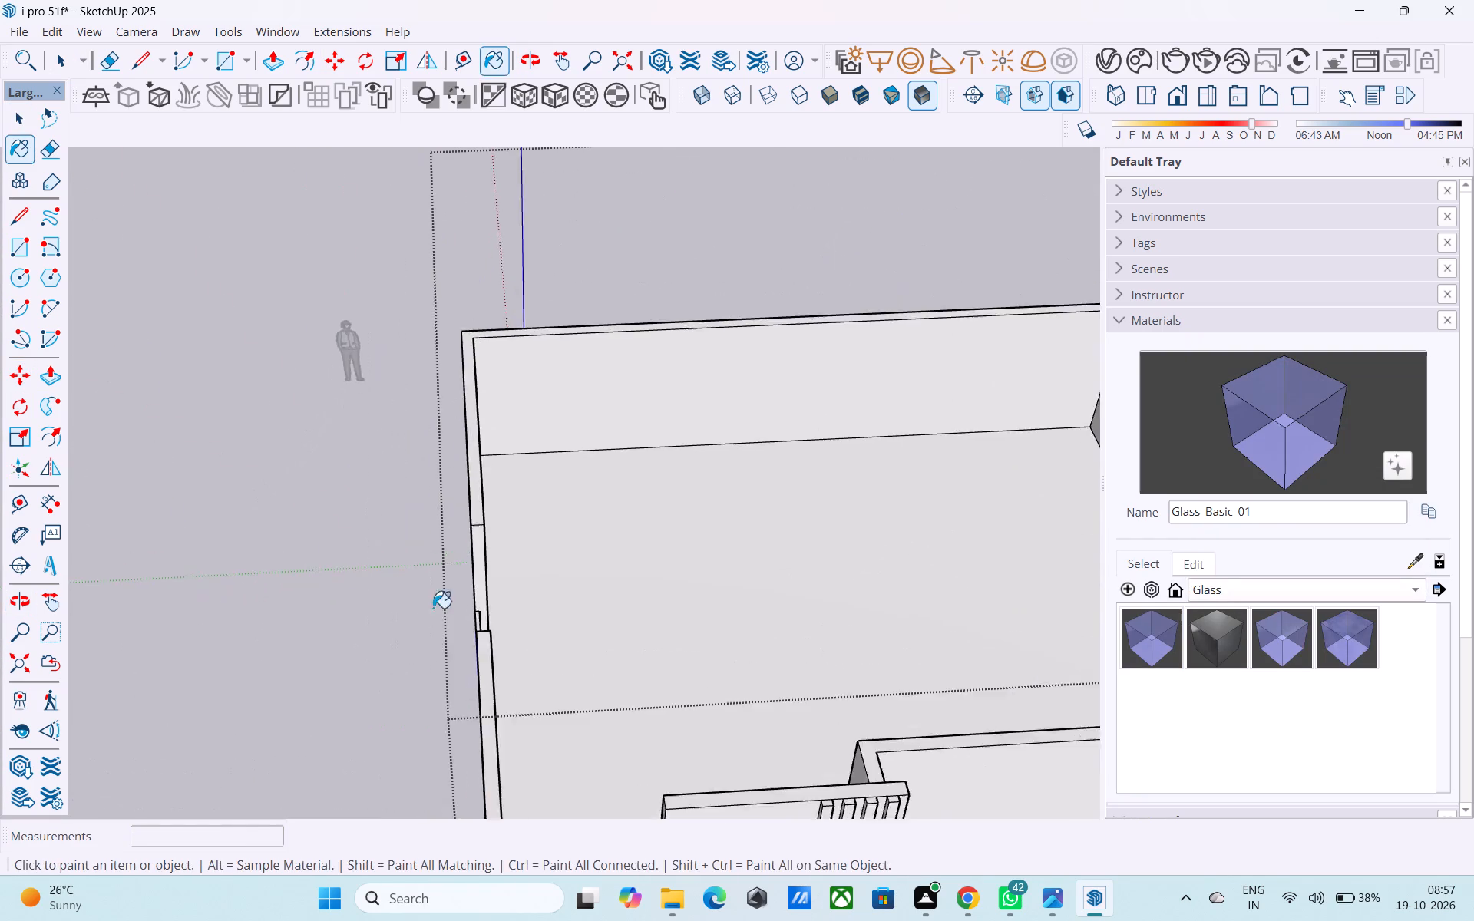
middle_drag(434, 609, 348, 616)
scroll(378, 635, up, 7)
click(389, 653)
scroll(388, 654, up, 13)
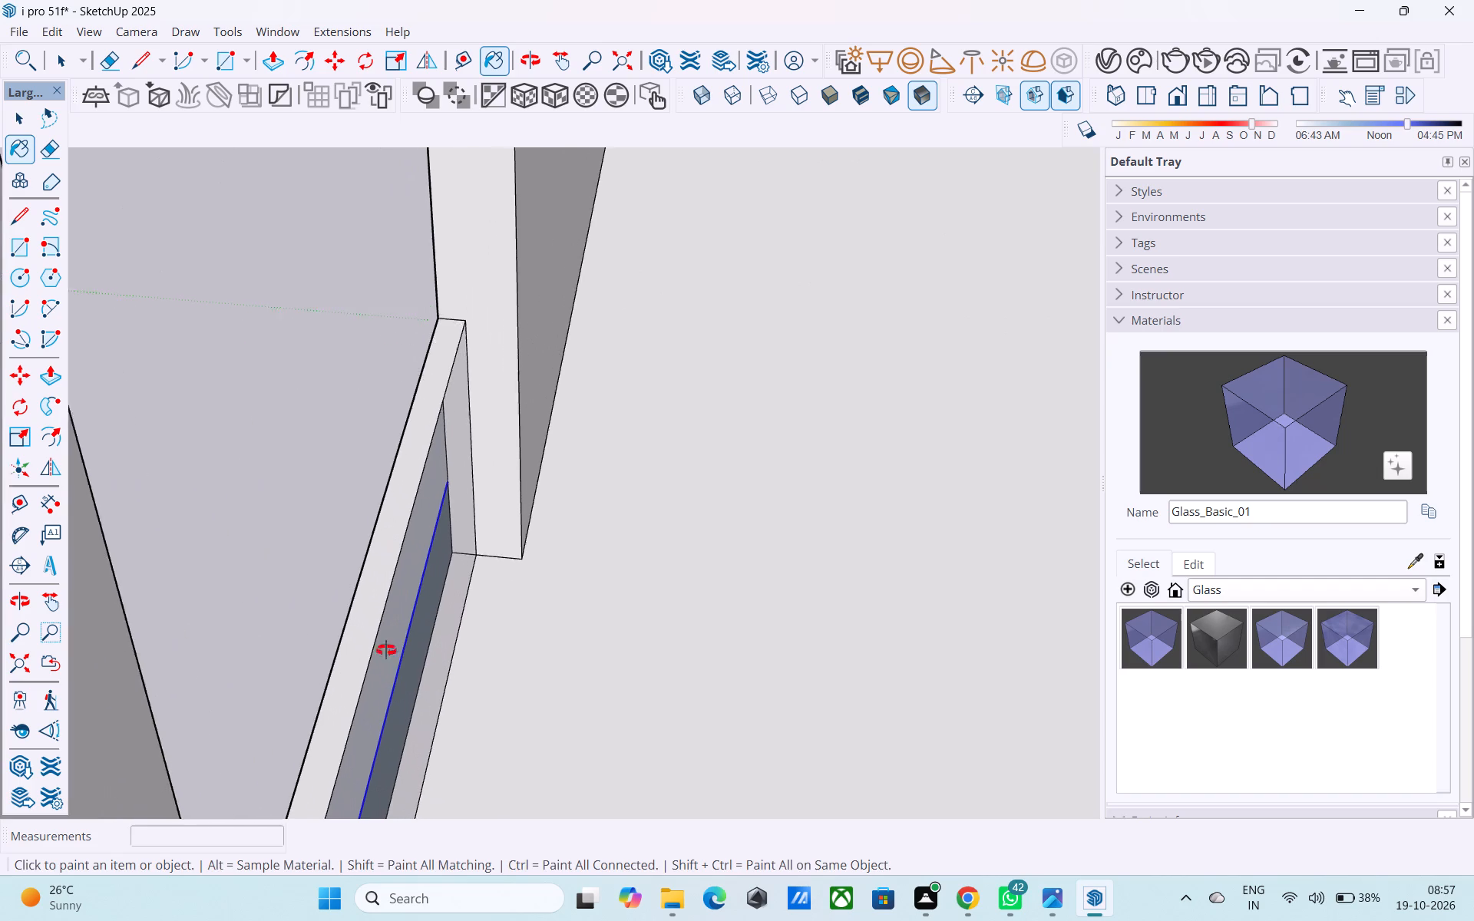
Examine the glazed low parapet beside the wood cladding from the front, inside and above.
middle_drag(387, 651, 899, 430)
scroll(676, 495, down, 11)
middle_drag(701, 551, 712, 507)
scroll(712, 507, up, 9)
middle_drag(649, 504, 599, 711)
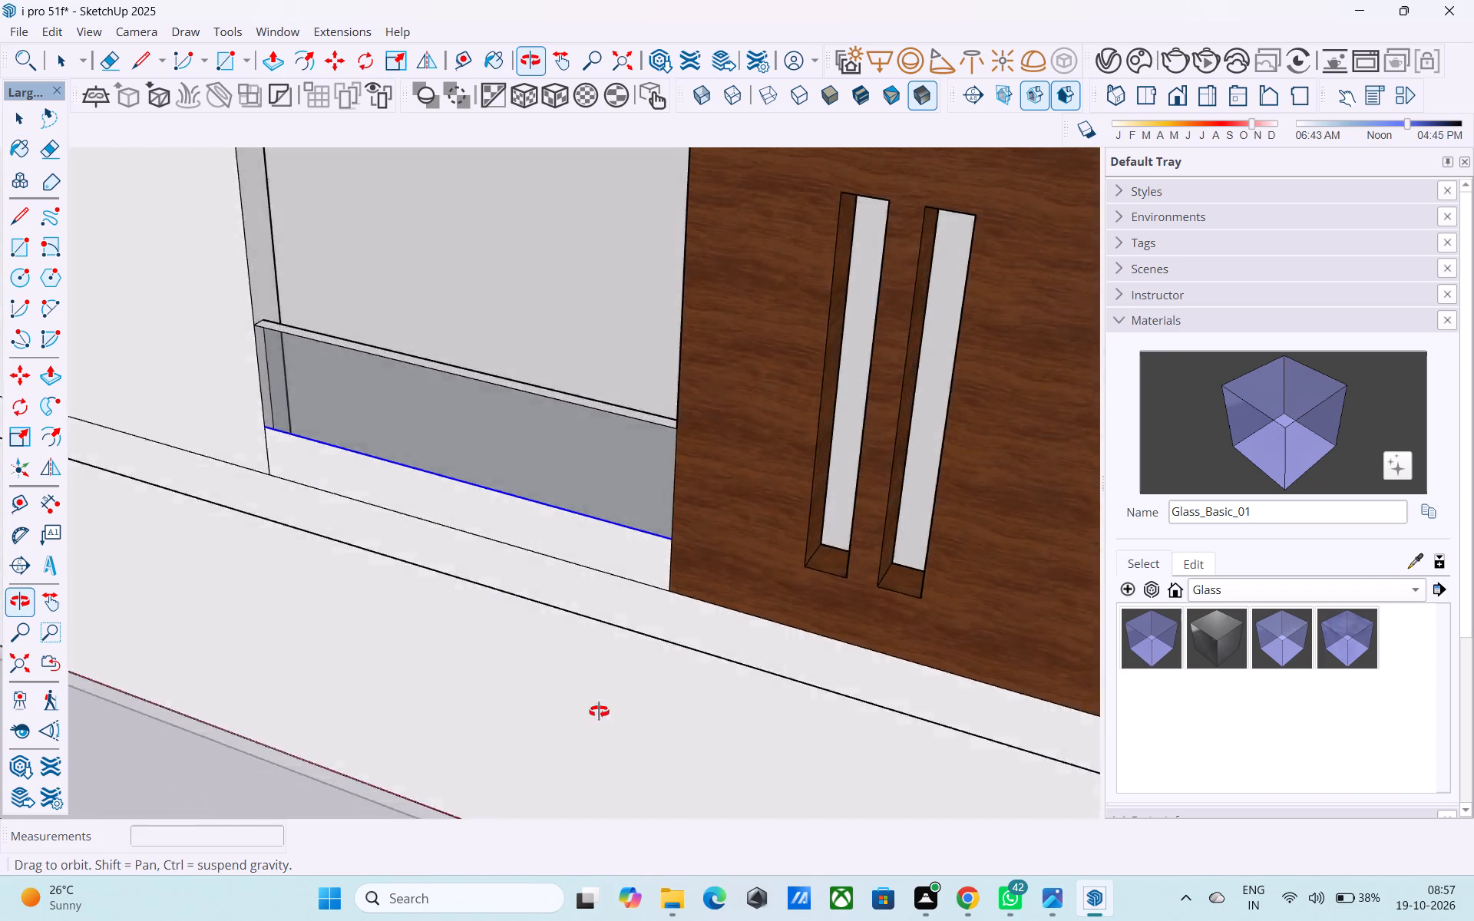
middle_drag(599, 711, 221, 692)
middle_drag(557, 569, 261, 615)
scroll(669, 527, down, 4)
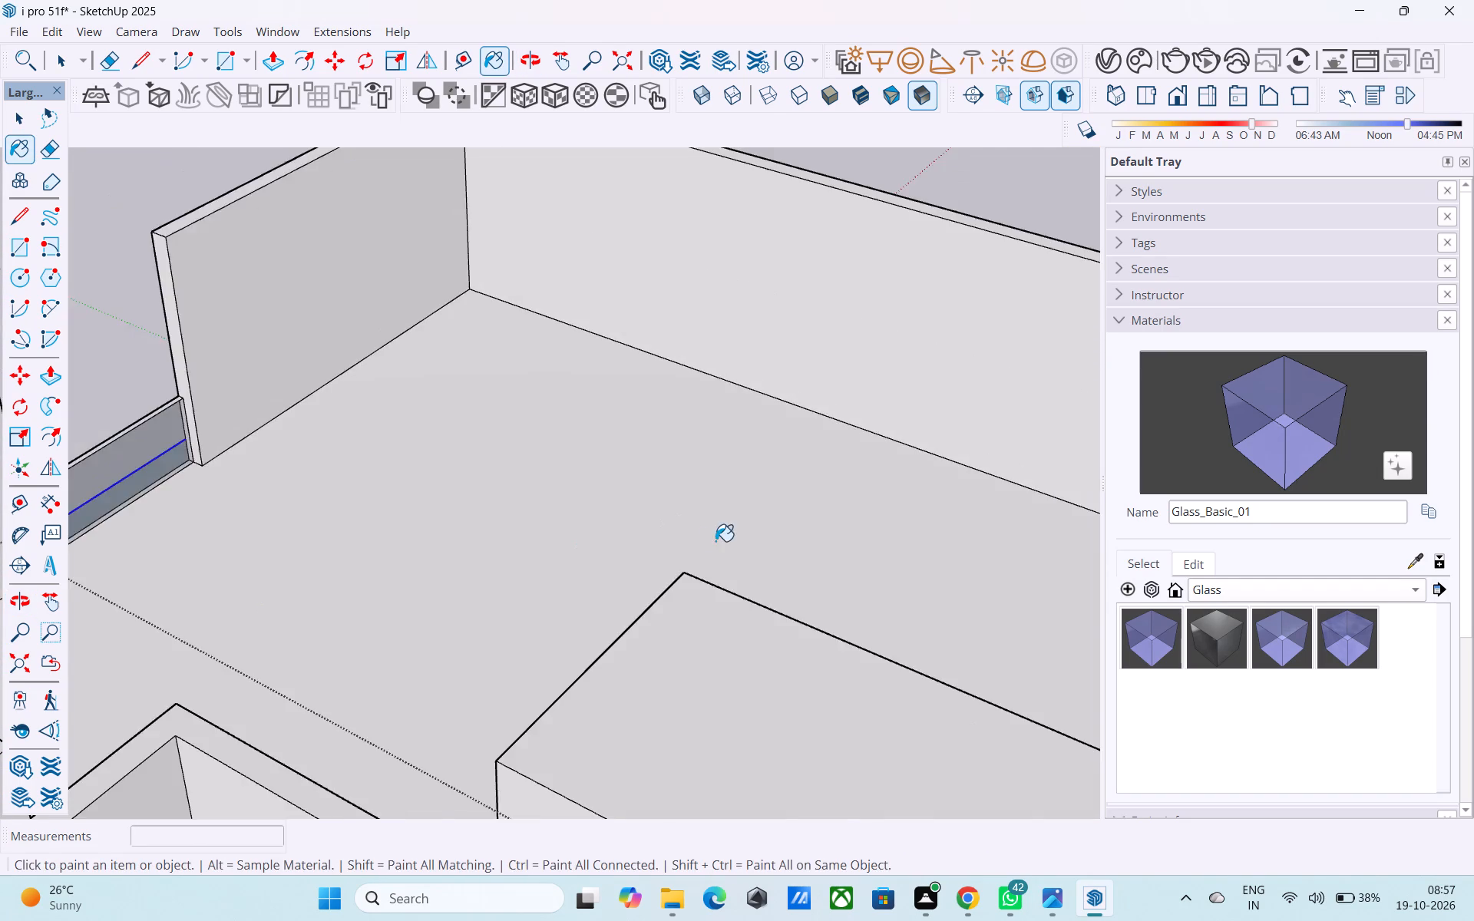
scroll(716, 541, down, 4)
middle_drag(397, 606, 708, 653)
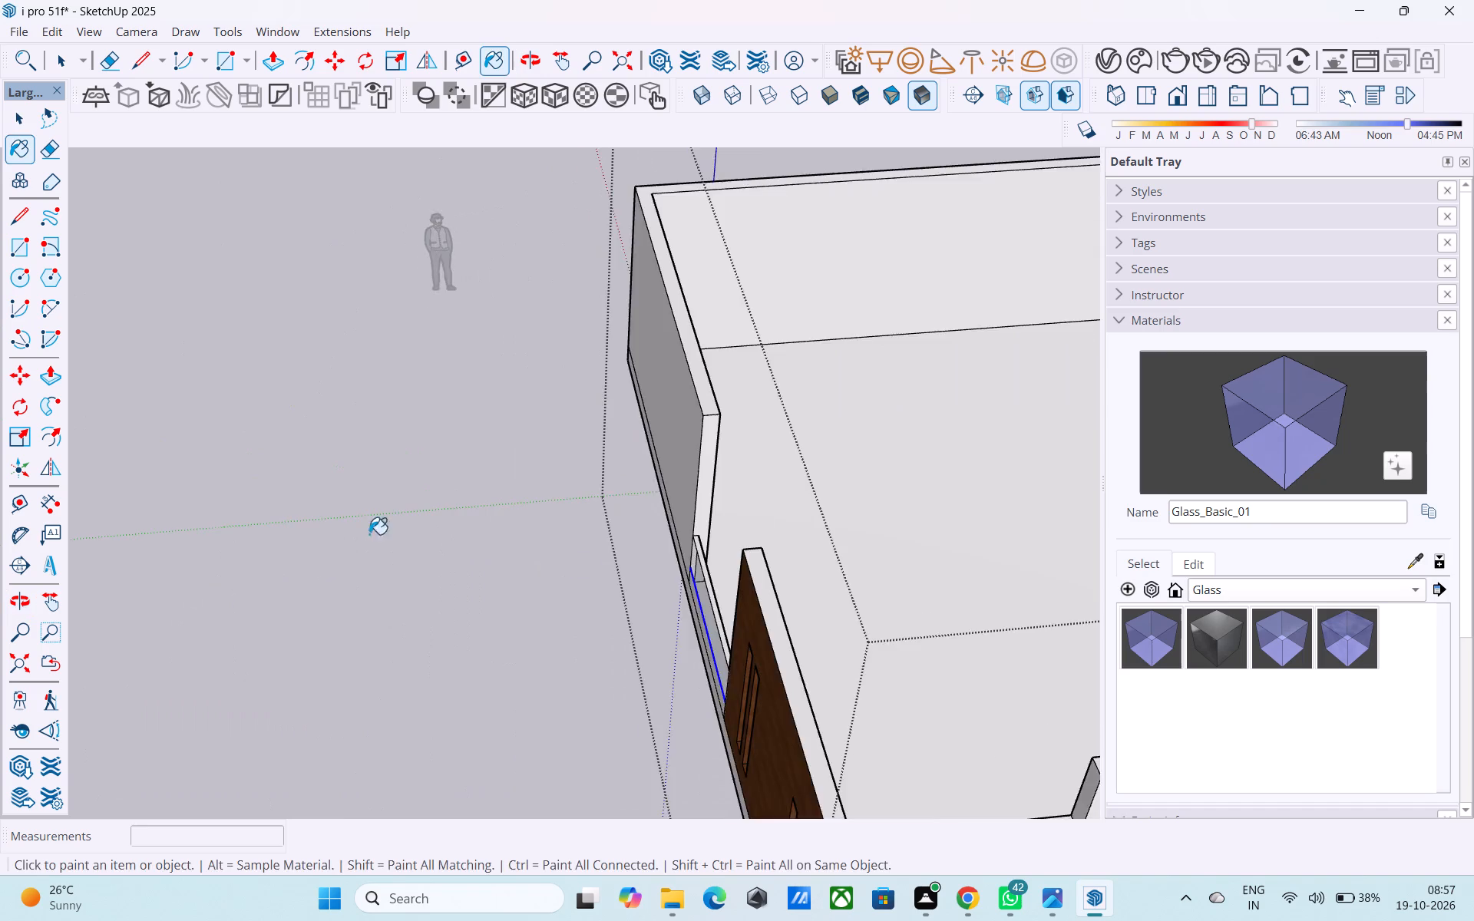
scroll(338, 534, down, 9)
middle_drag(487, 612, 945, 507)
scroll(945, 507, up, 4)
middle_drag(944, 505, 829, 572)
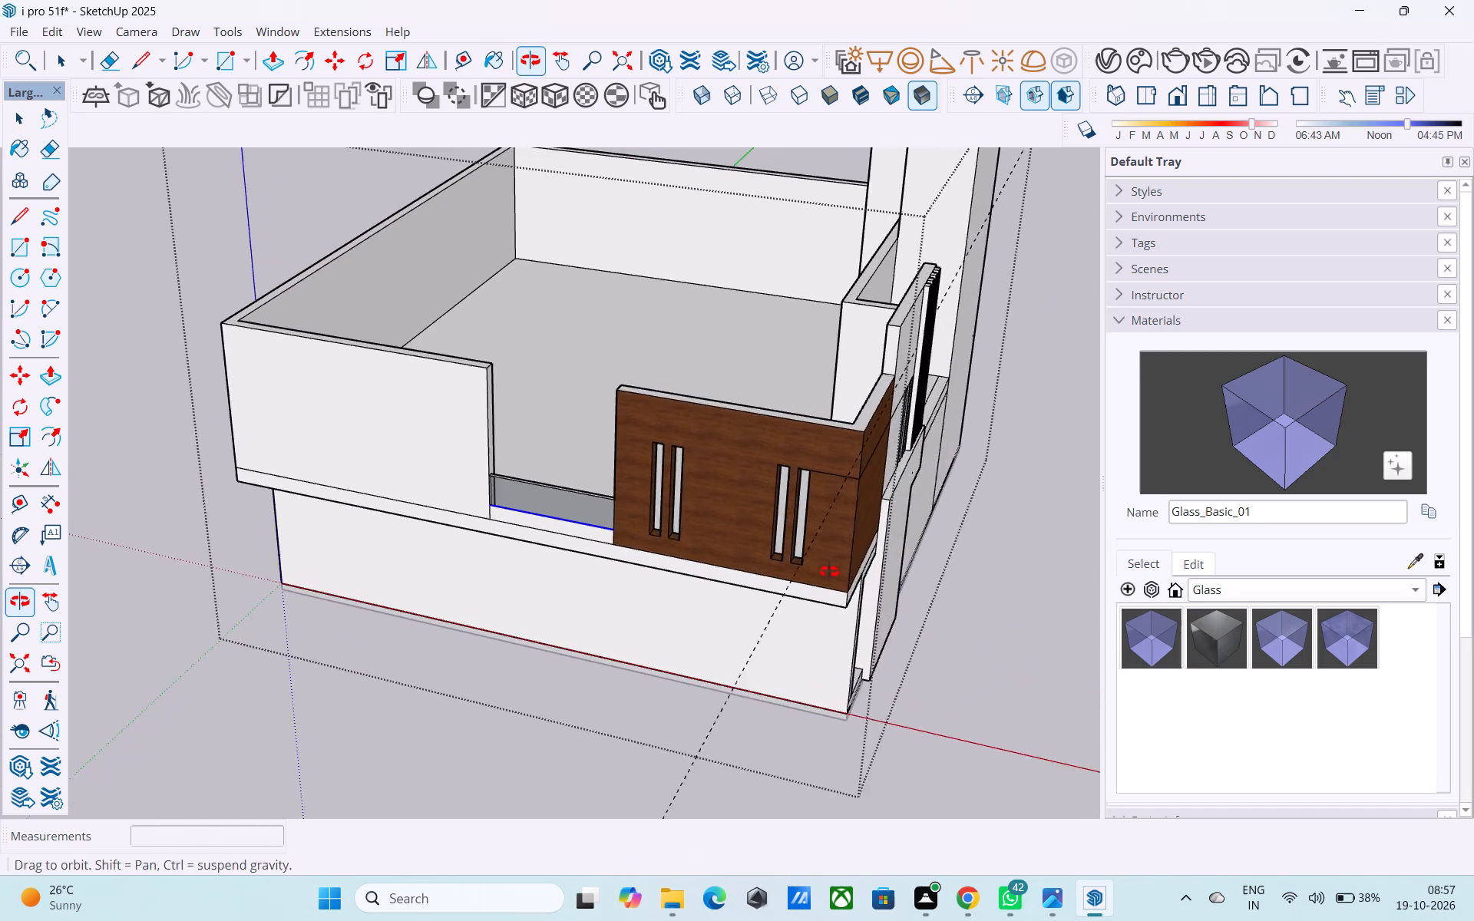
middle_drag(829, 572, 868, 583)
scroll(680, 515, up, 8)
Paint the top face of the glass parapet with M08_Obsidian_Black from the Solid Colors collection.
key(space)
middle_drag(606, 542, 634, 567)
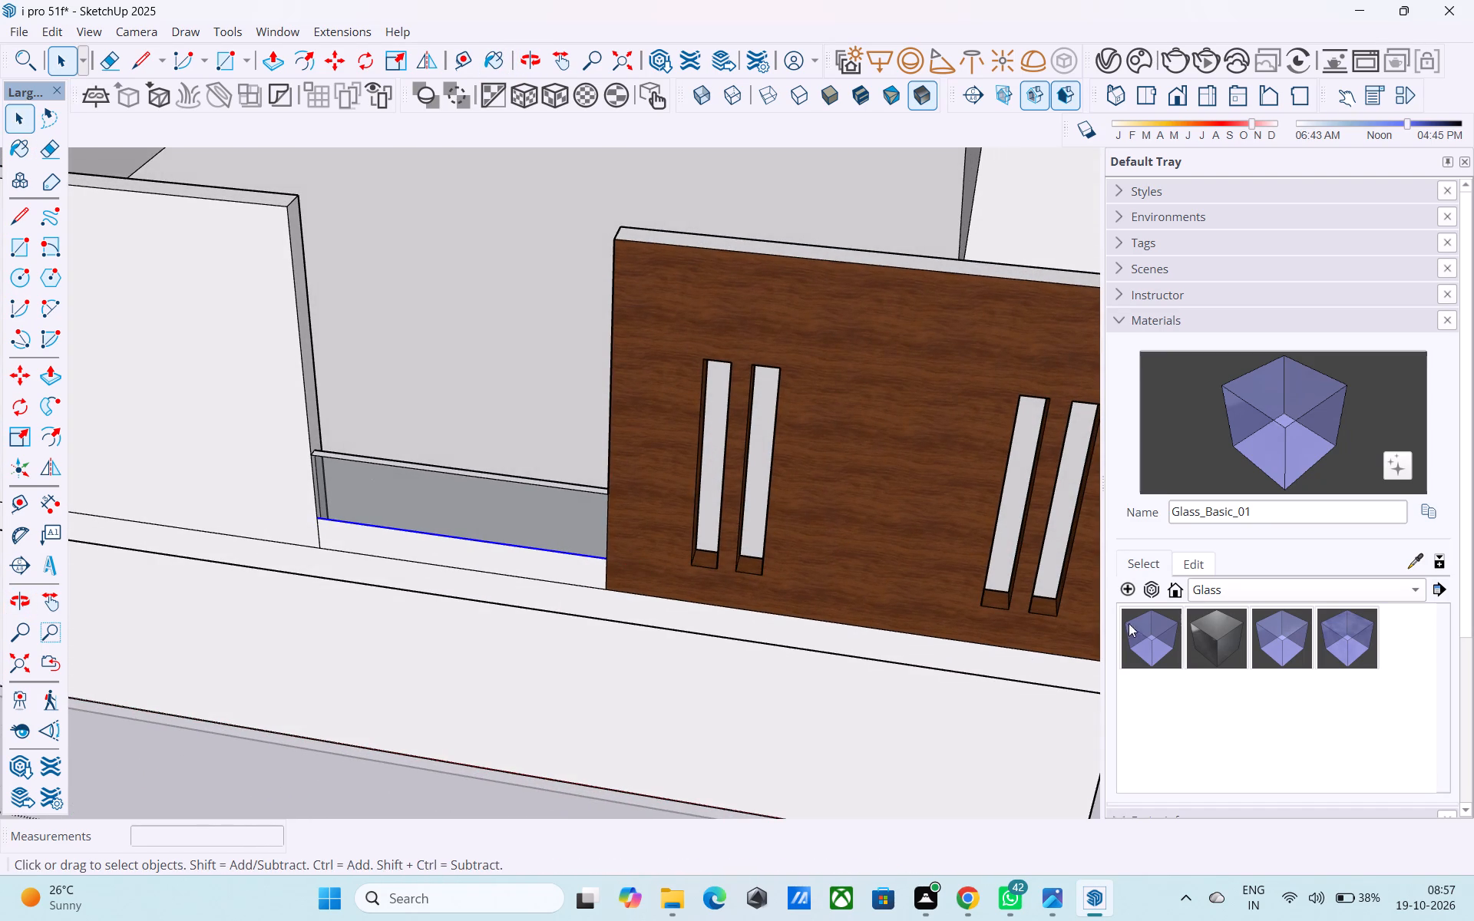
click(1210, 596)
click(1223, 699)
scroll(1255, 749, down, 11)
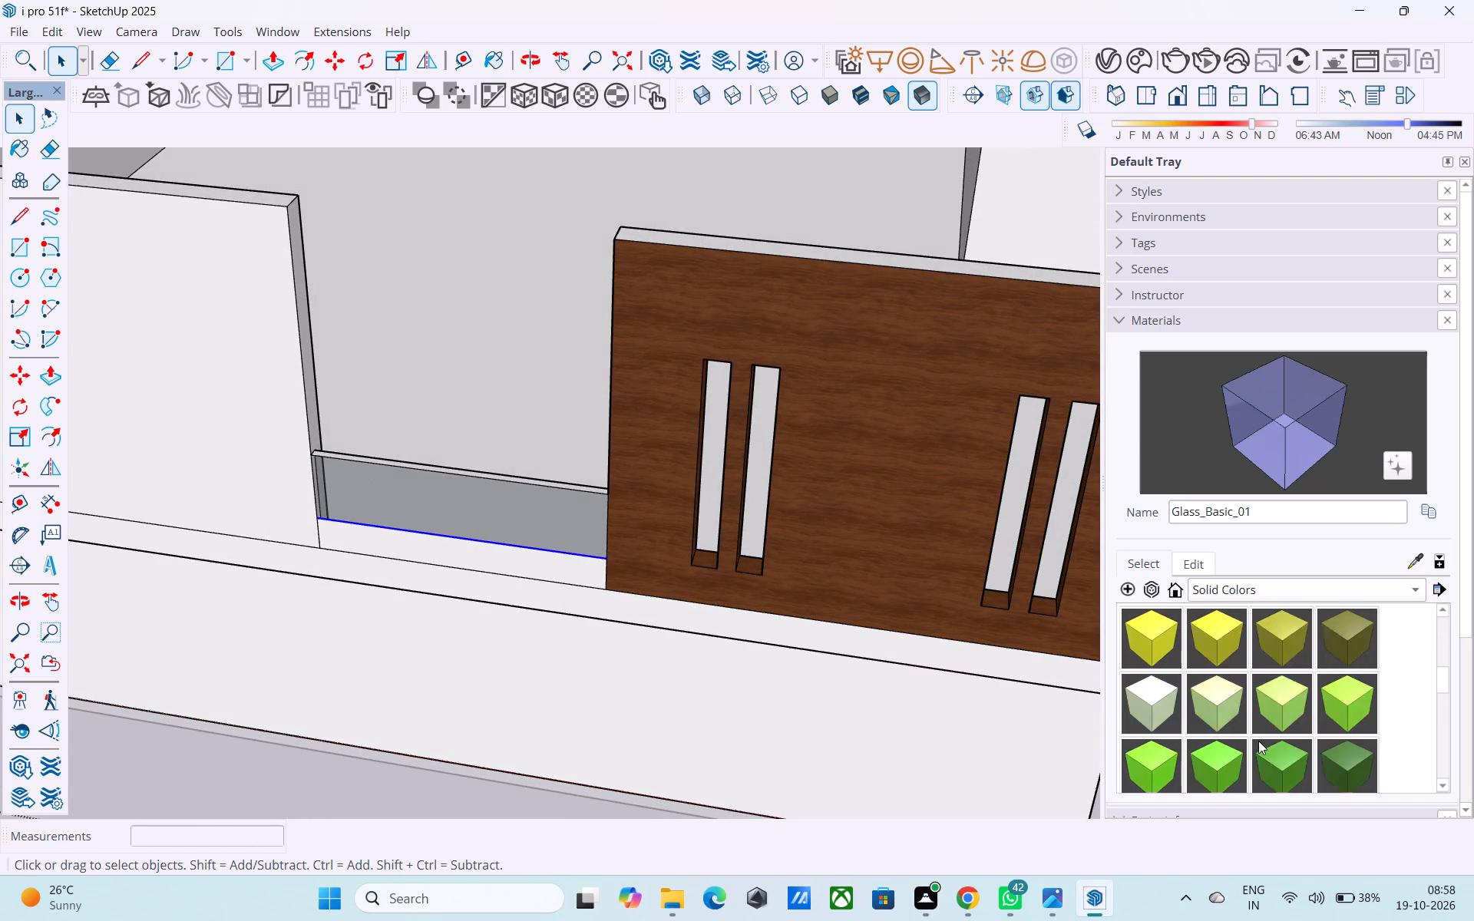
scroll(1258, 741, down, 16)
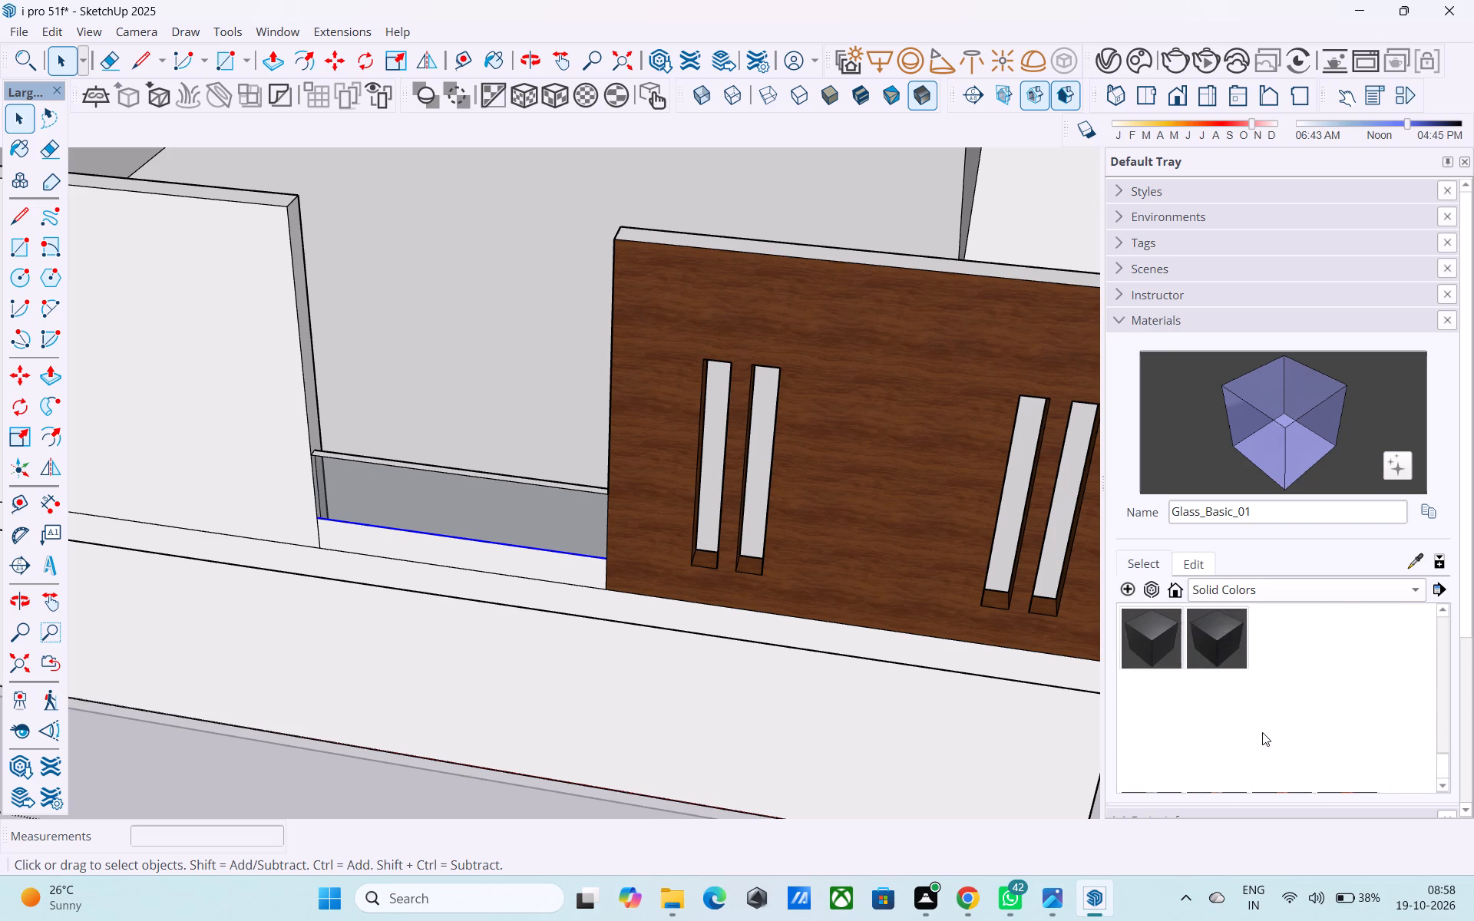
scroll(1123, 626, up, 1)
click(1155, 672)
click(1155, 688)
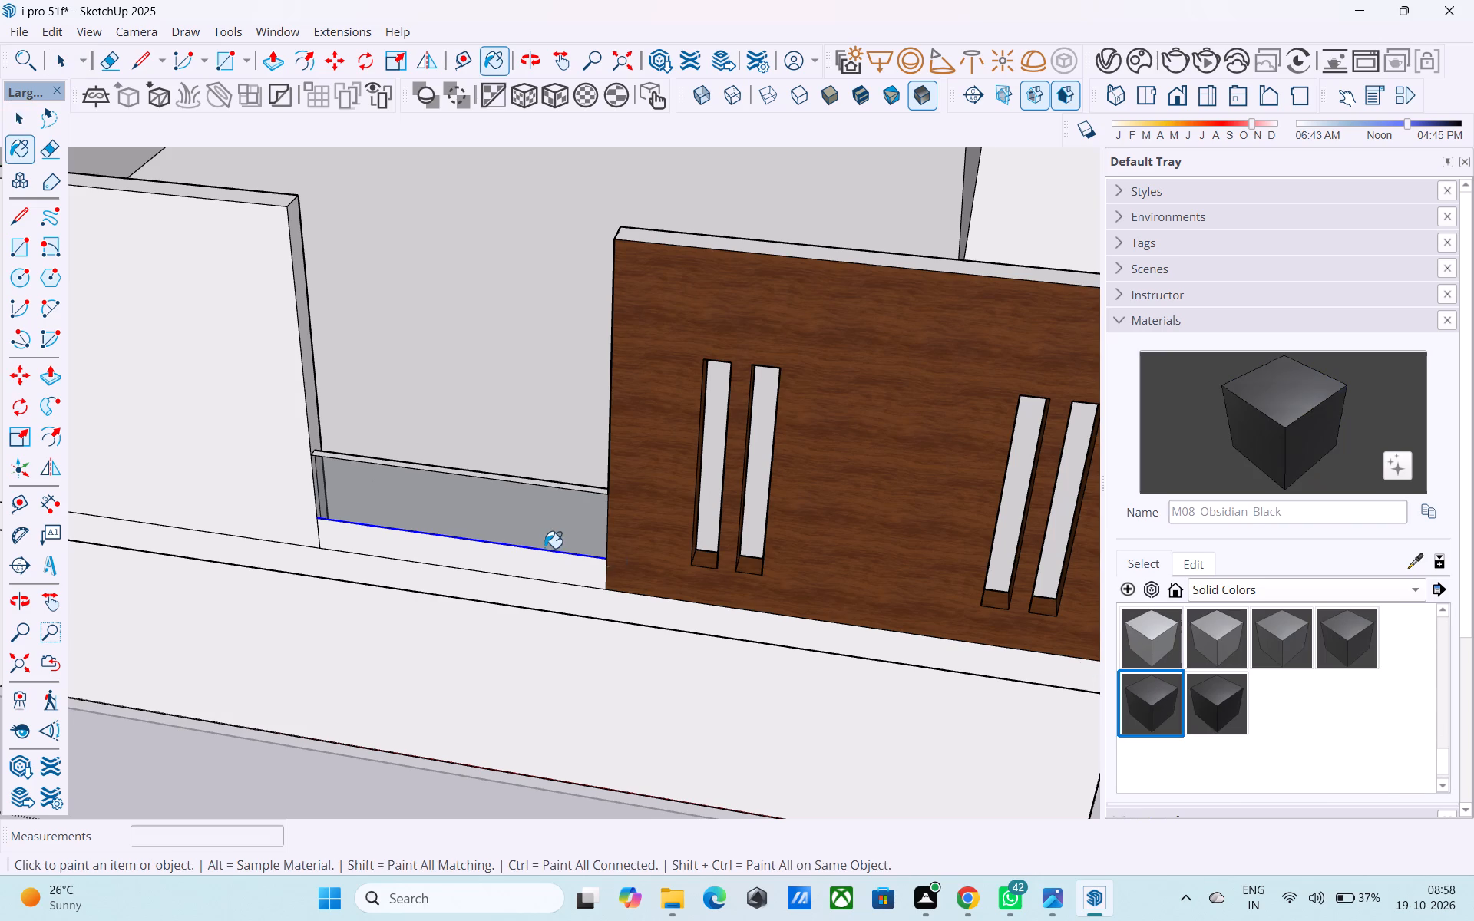
scroll(544, 548, up, 7)
middle_drag(544, 544, 534, 767)
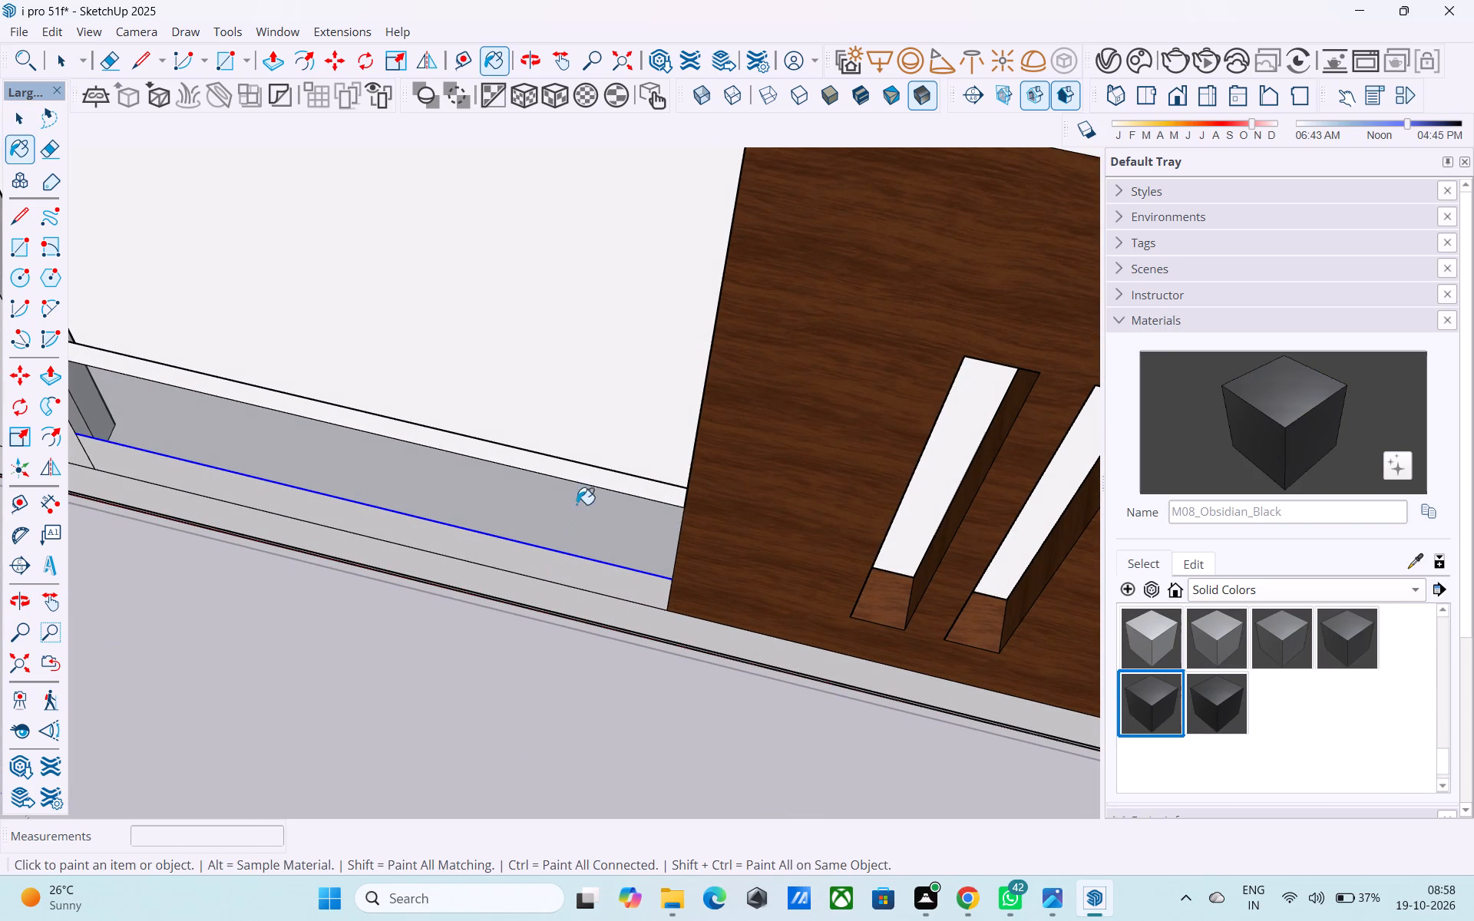
click(593, 474)
Examine the glass parapet and its black top strip from the front and from both sides.
scroll(673, 642, down, 9)
middle_drag(665, 695, 742, 494)
scroll(479, 577, down, 4)
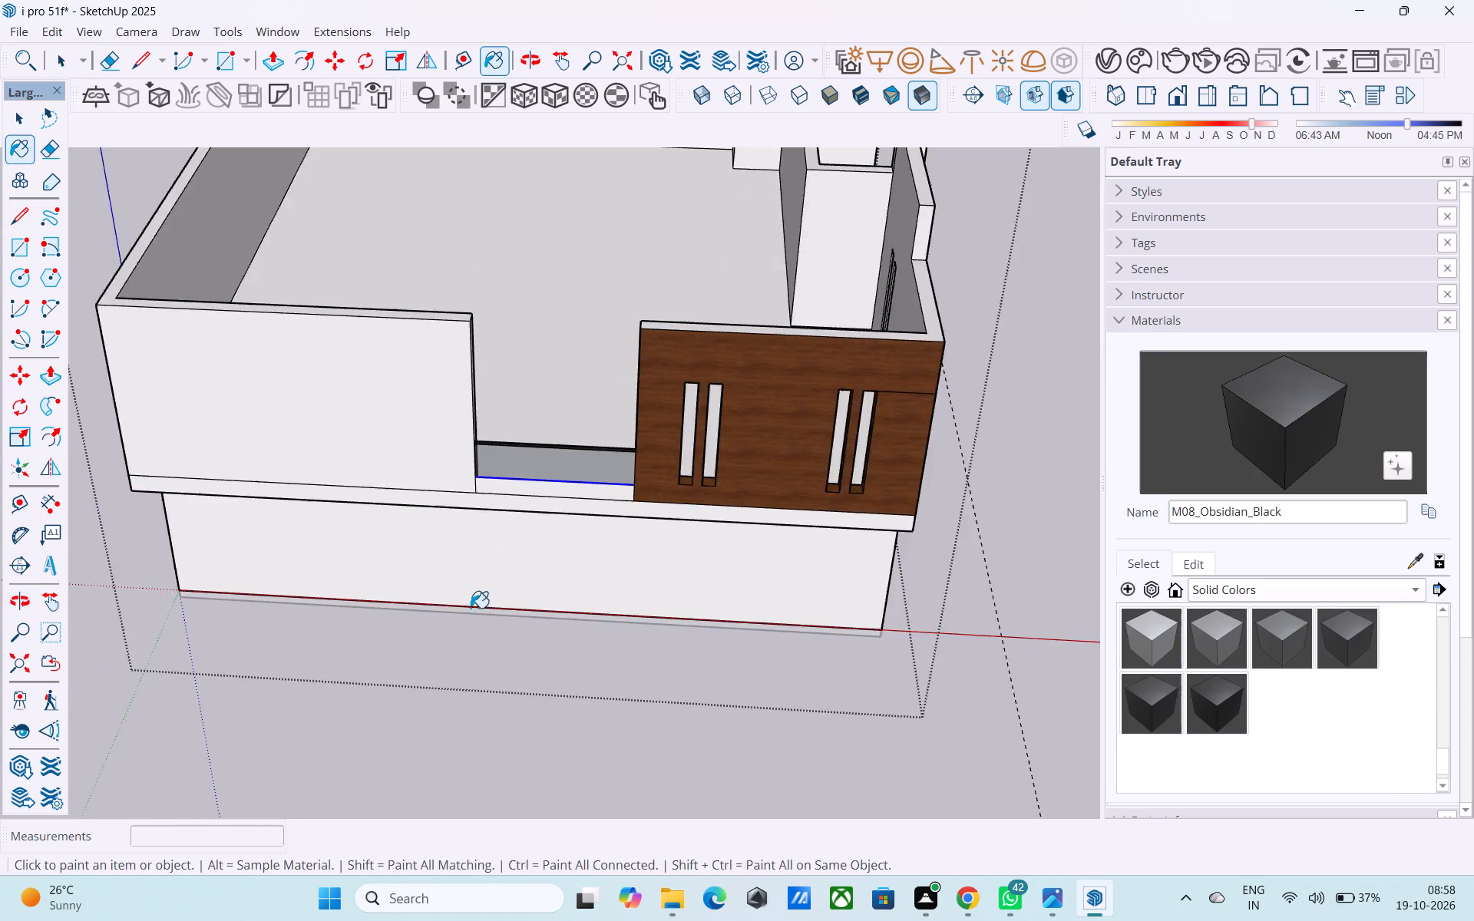
scroll(477, 568, up, 17)
scroll(211, 391, down, 3)
scroll(211, 392, up, 1)
scroll(211, 392, down, 2)
middle_drag(492, 465, 813, 425)
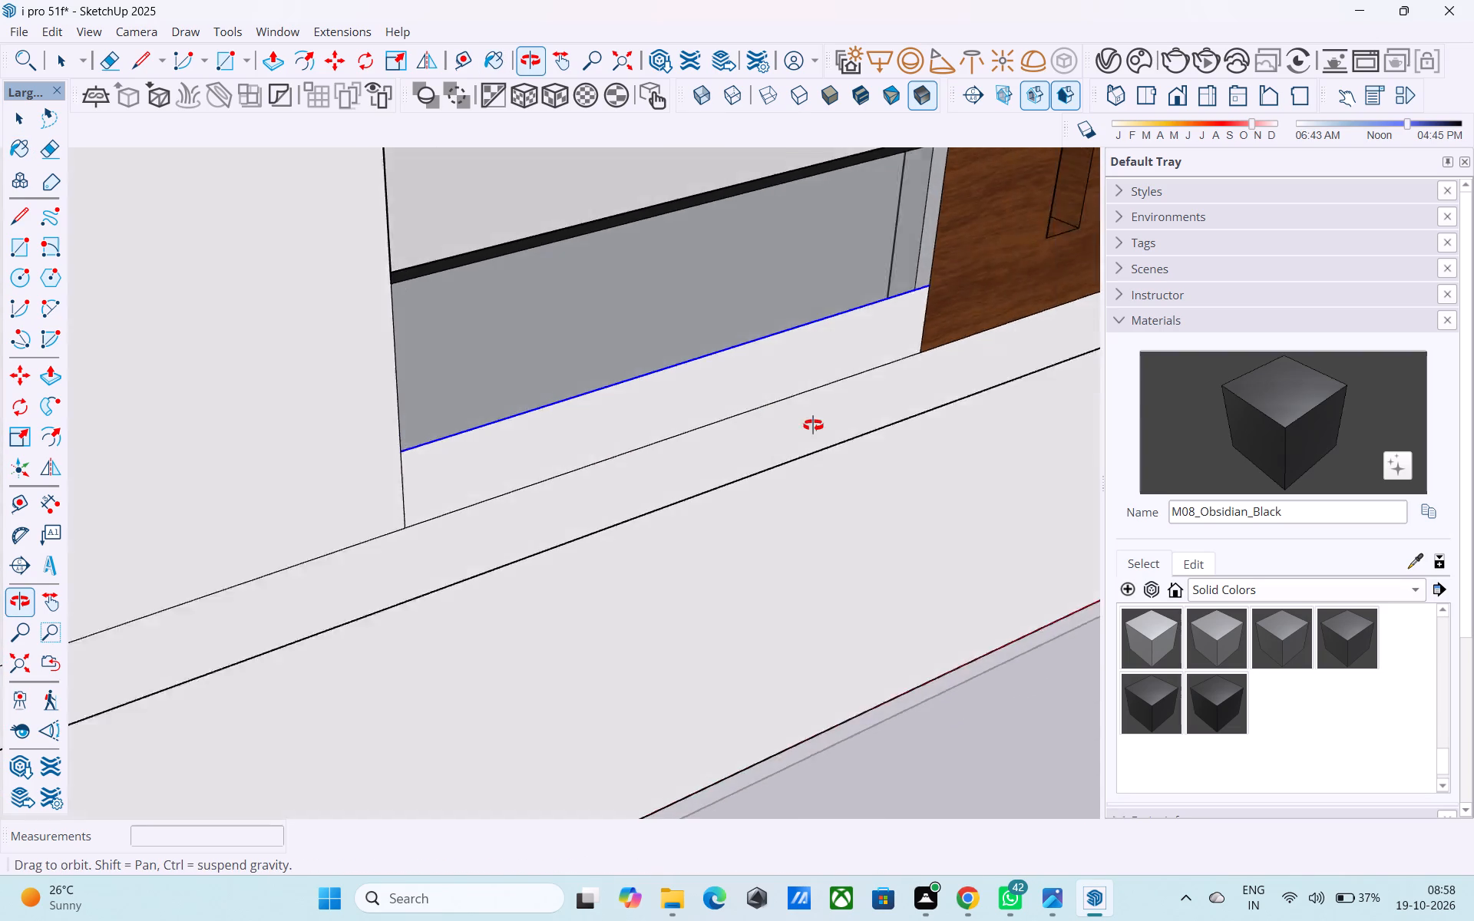
middle_drag(813, 425, 921, 321)
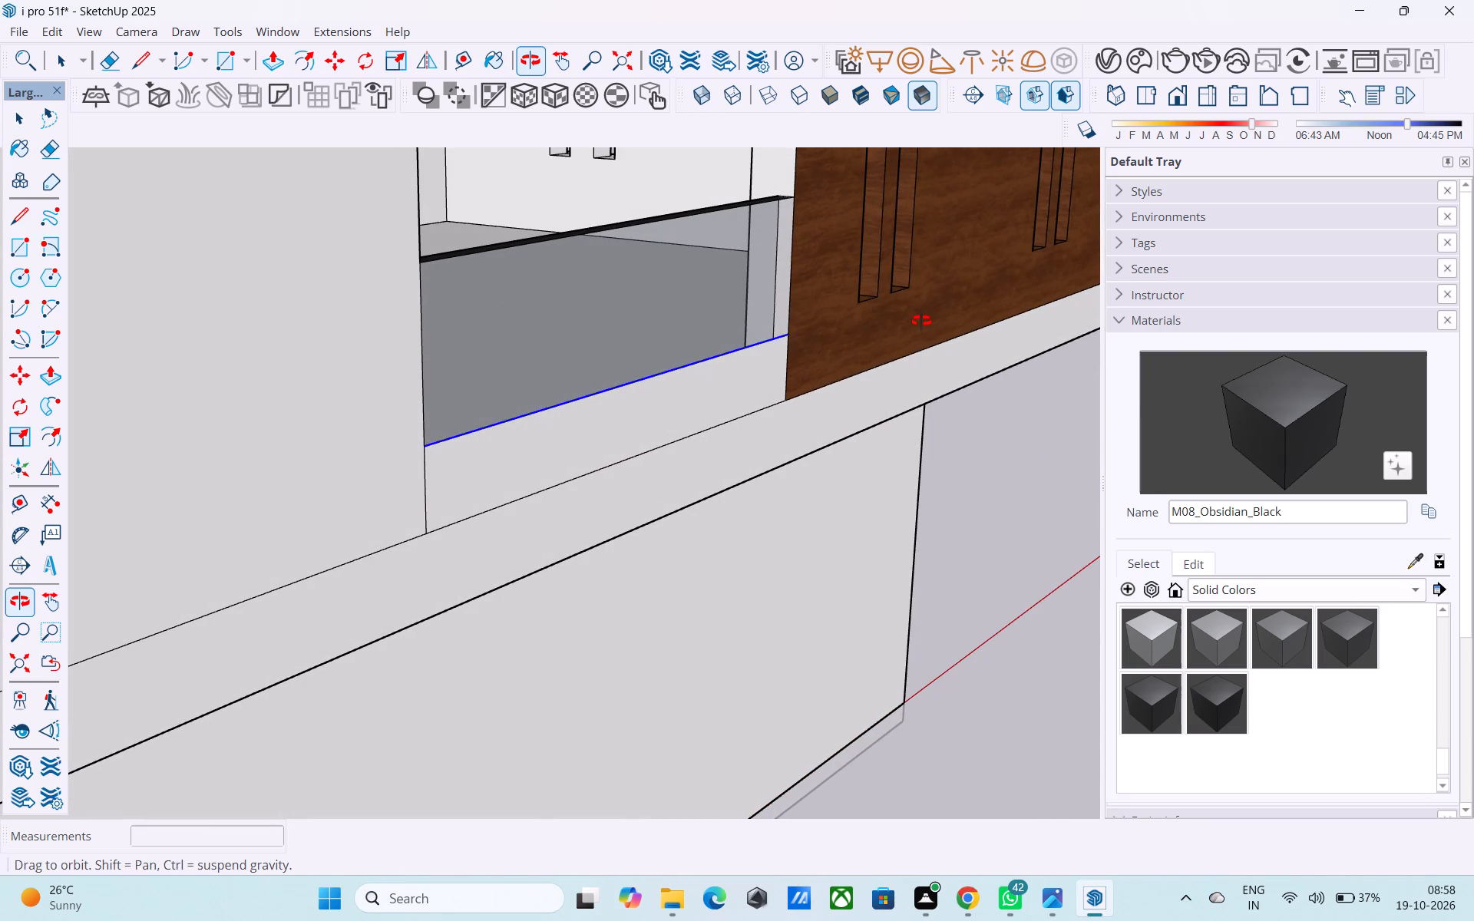
middle_drag(921, 321, 354, 422)
scroll(354, 422, down, 3)
middle_drag(380, 411, 283, 520)
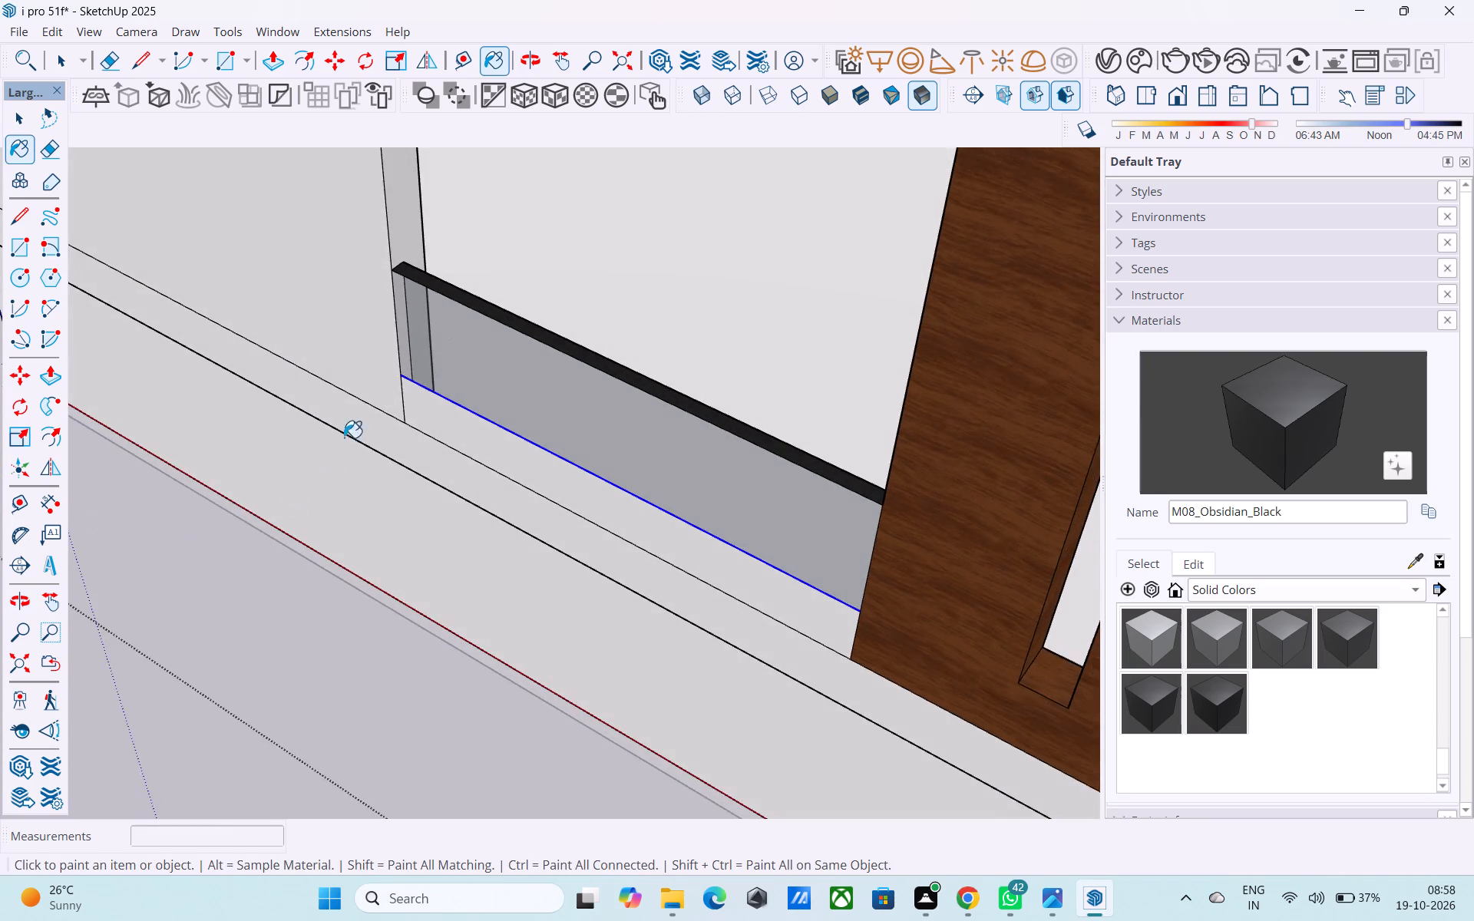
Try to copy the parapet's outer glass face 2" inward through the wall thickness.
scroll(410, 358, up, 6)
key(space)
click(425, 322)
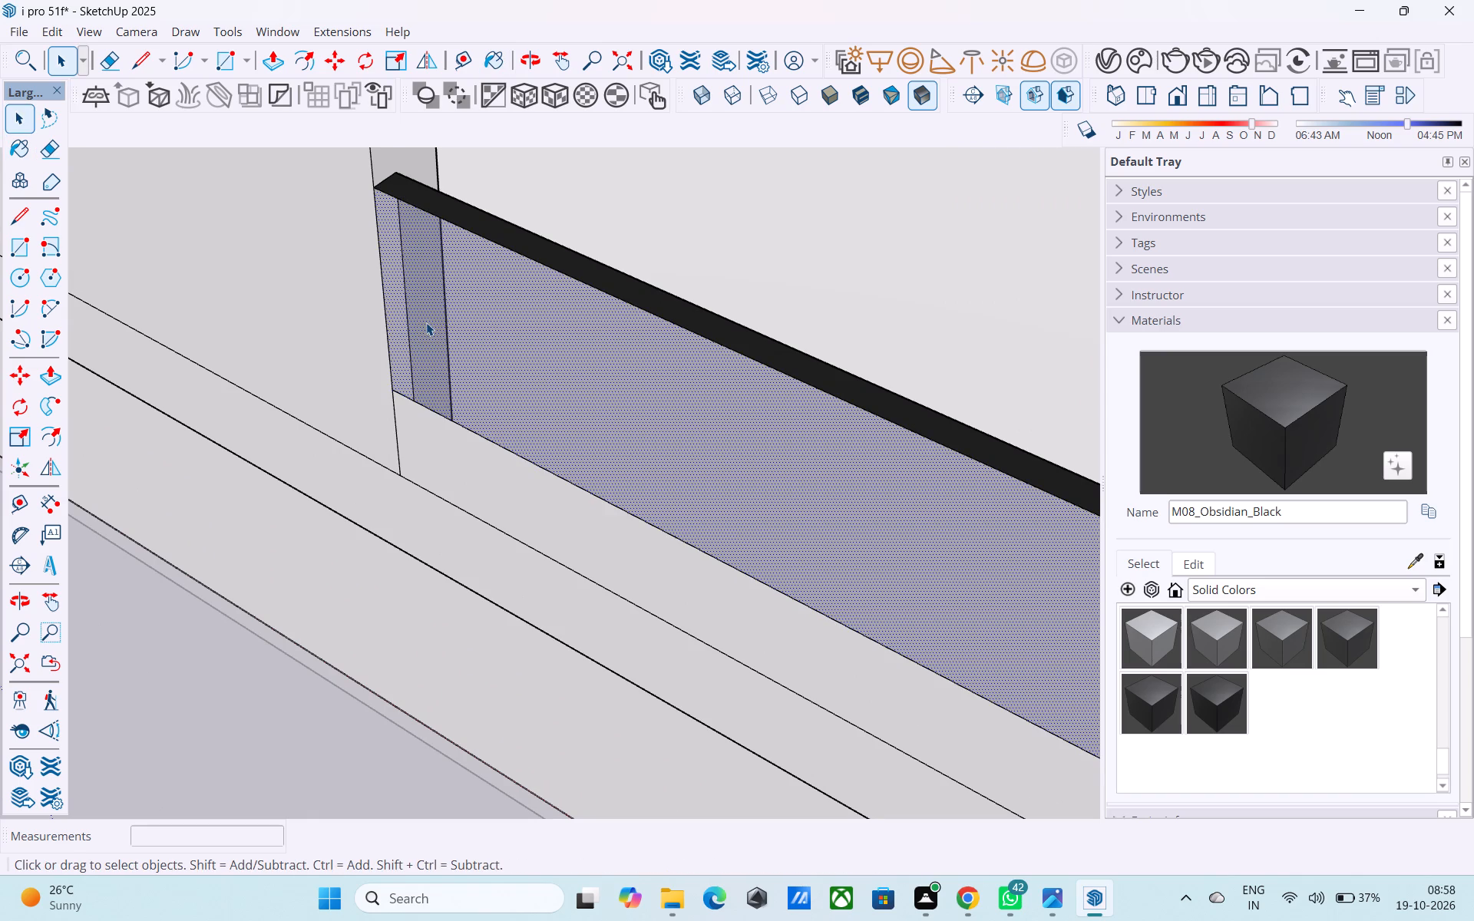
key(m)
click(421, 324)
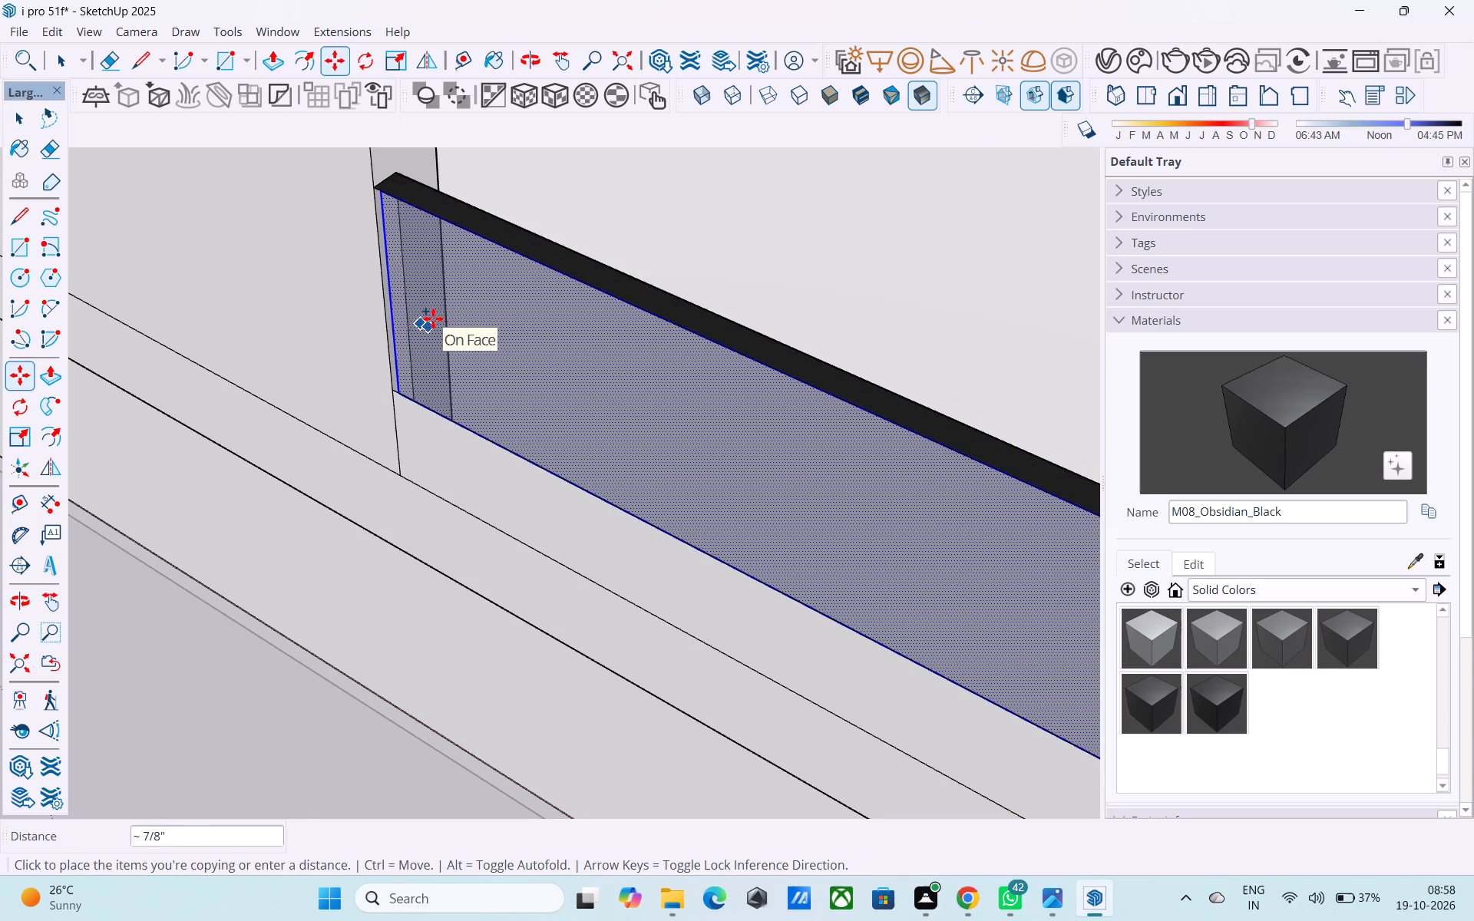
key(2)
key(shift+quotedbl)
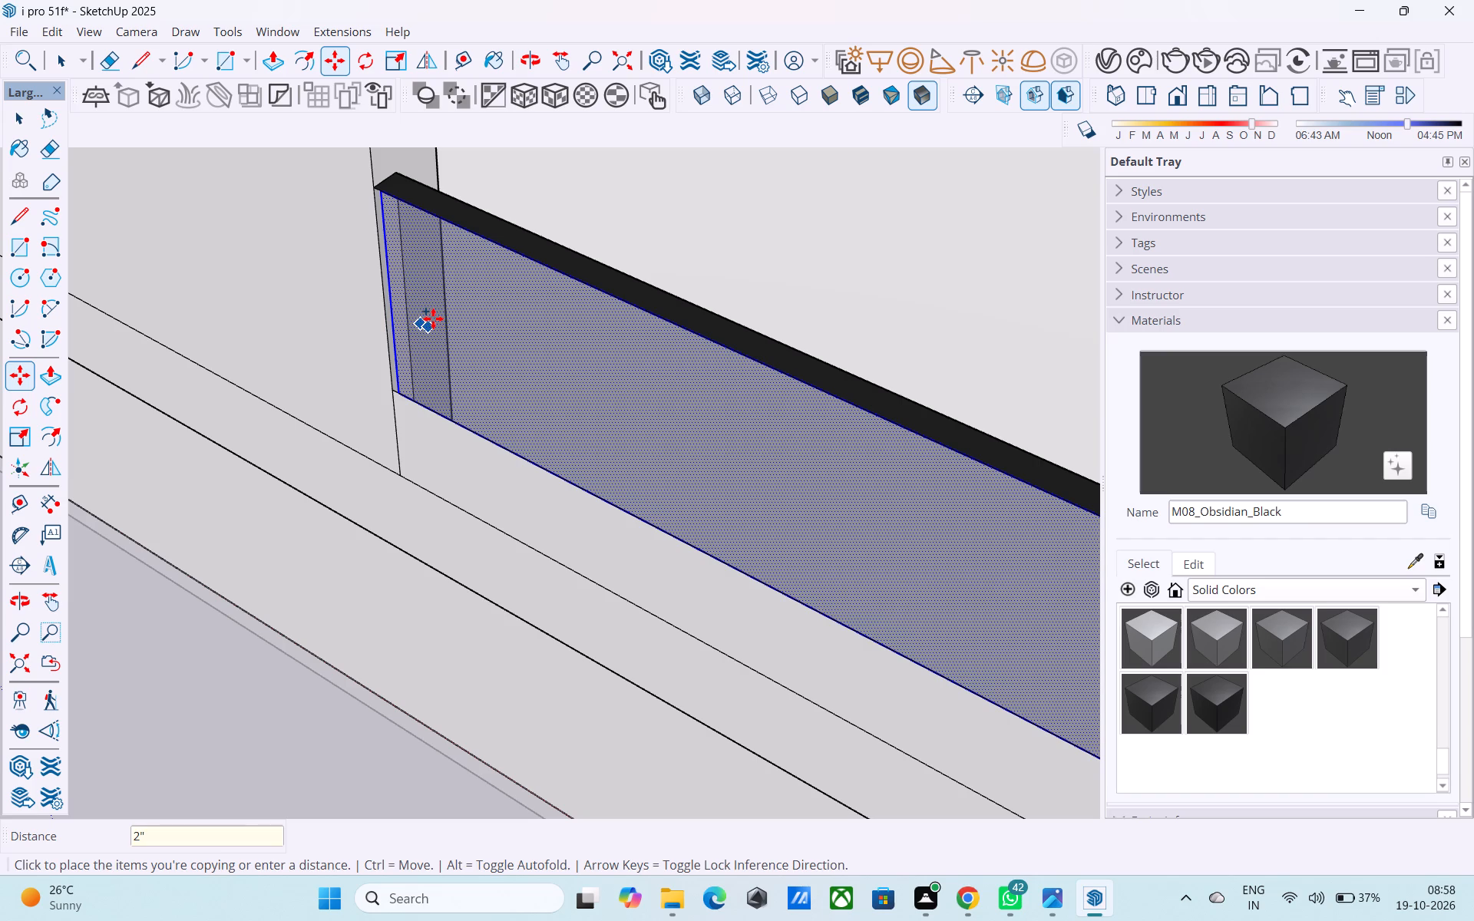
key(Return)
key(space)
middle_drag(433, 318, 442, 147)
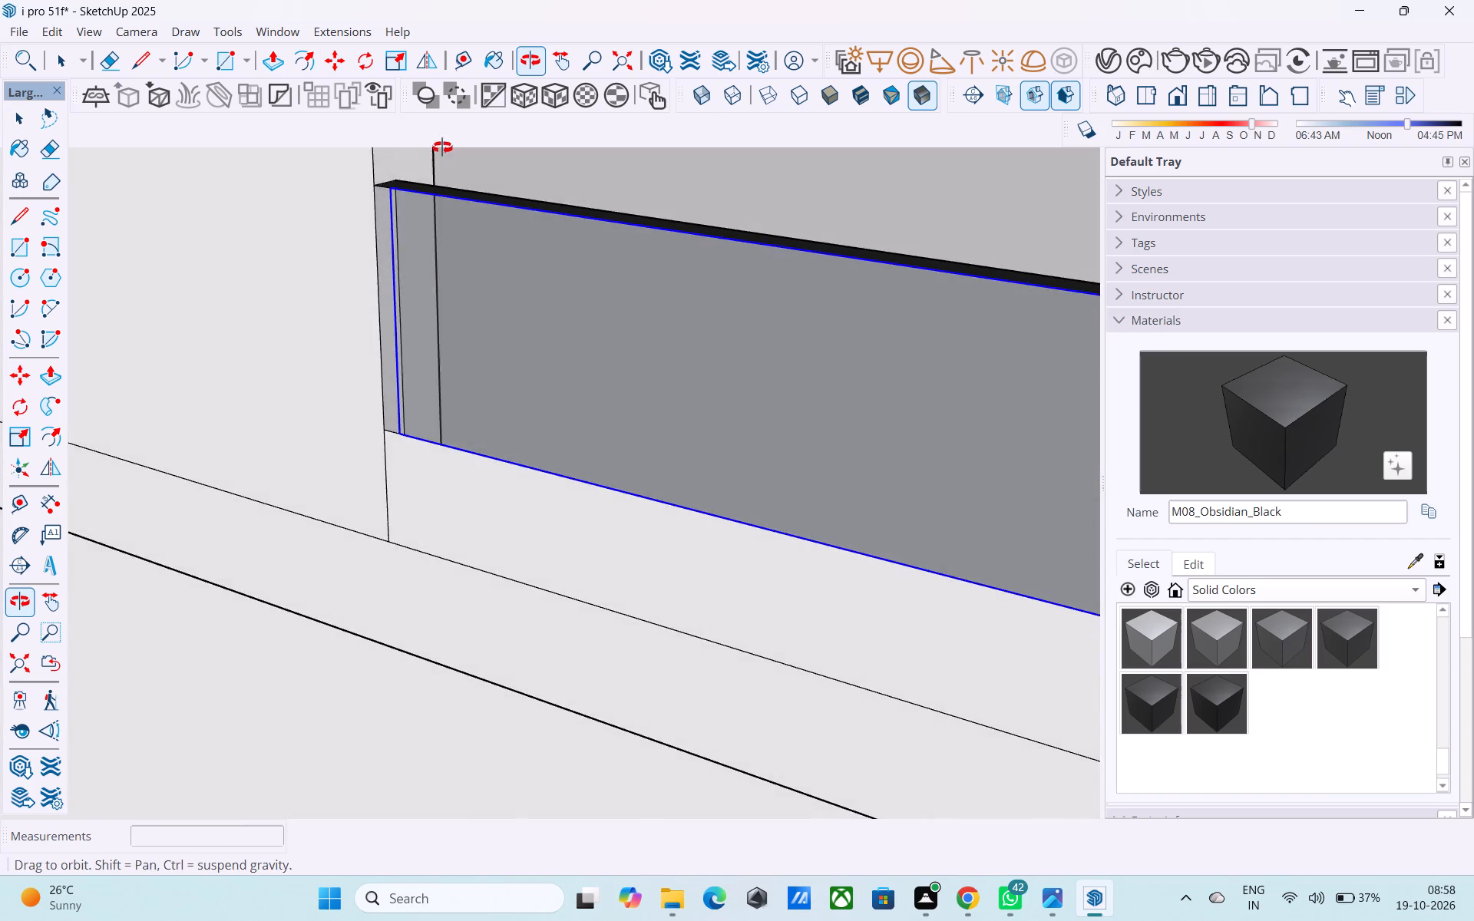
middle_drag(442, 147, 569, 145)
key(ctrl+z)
Push/Pull the narrow white strip beneath the glass panel outward by 4".
shift+middle_drag(563, 186, 554, 258)
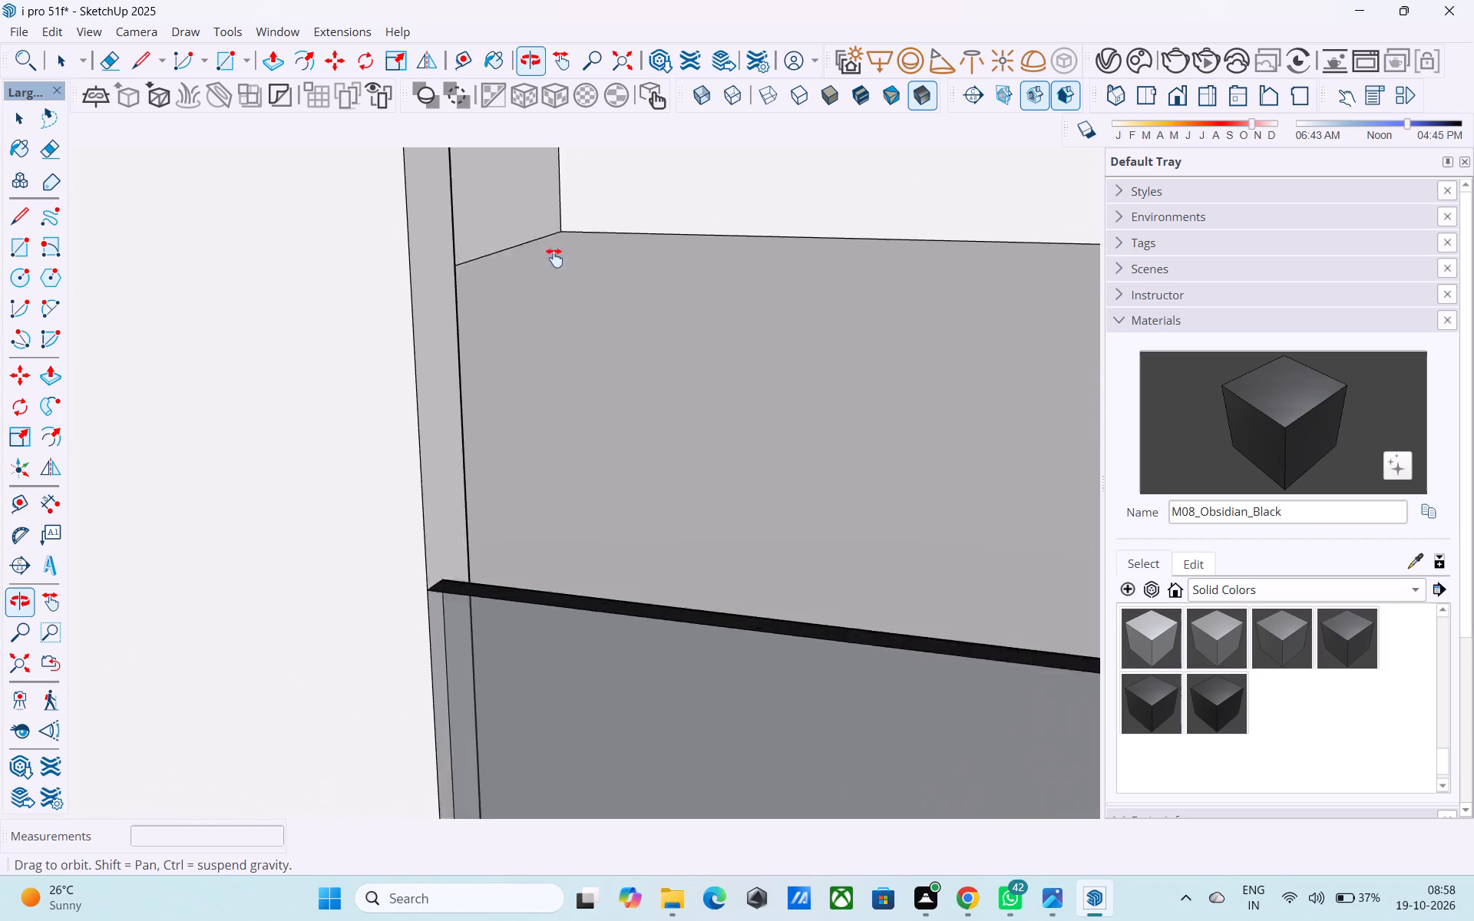
shift+middle_drag(554, 258, 545, 251)
scroll(546, 213, down, 10)
middle_drag(550, 289, 407, 401)
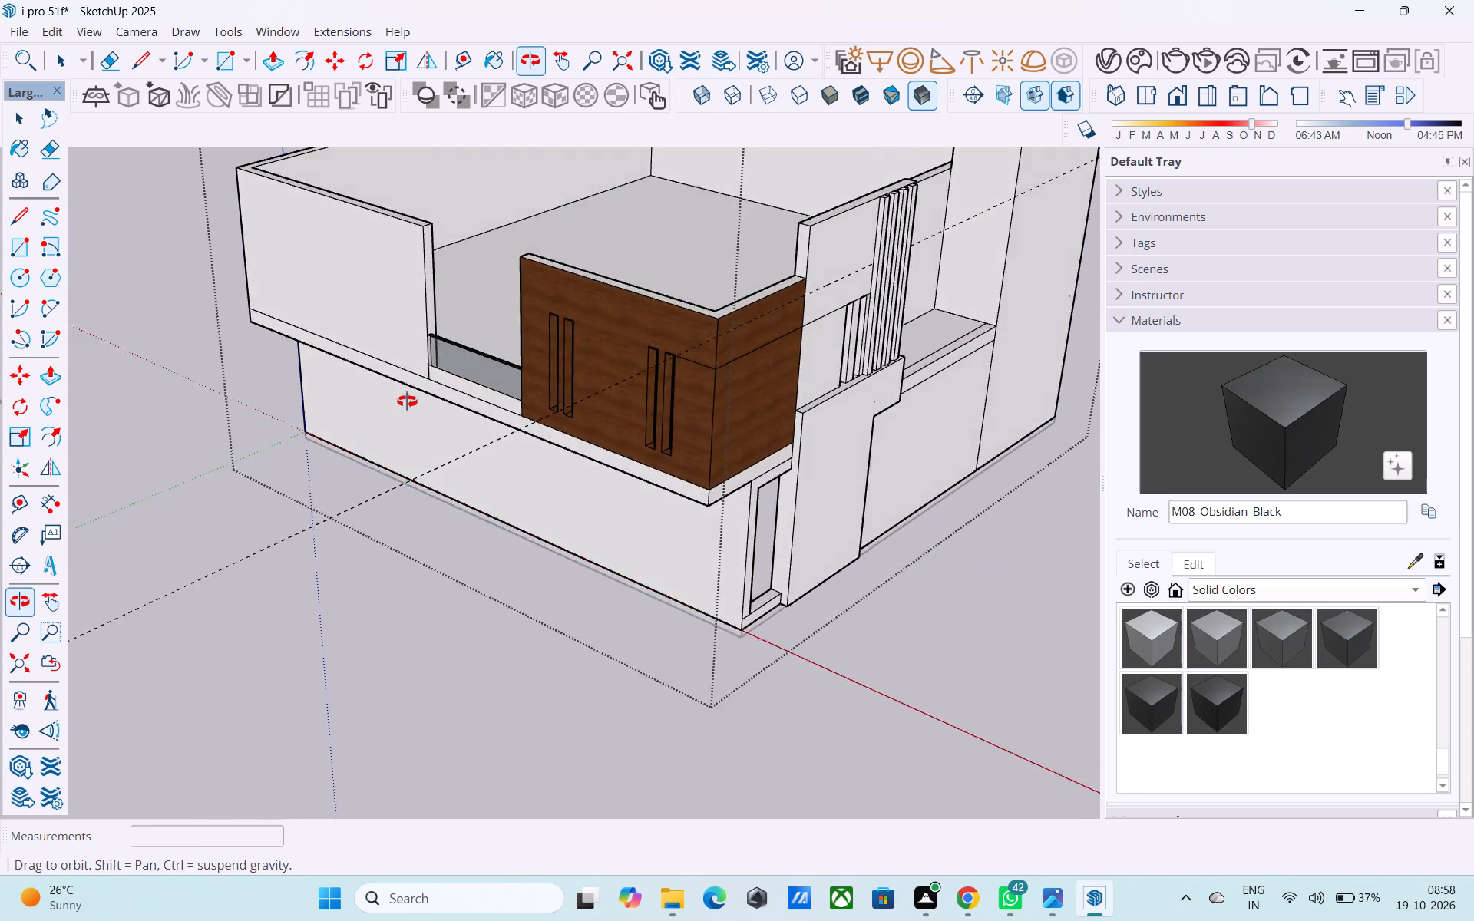
middle_drag(407, 401, 358, 446)
scroll(373, 406, up, 12)
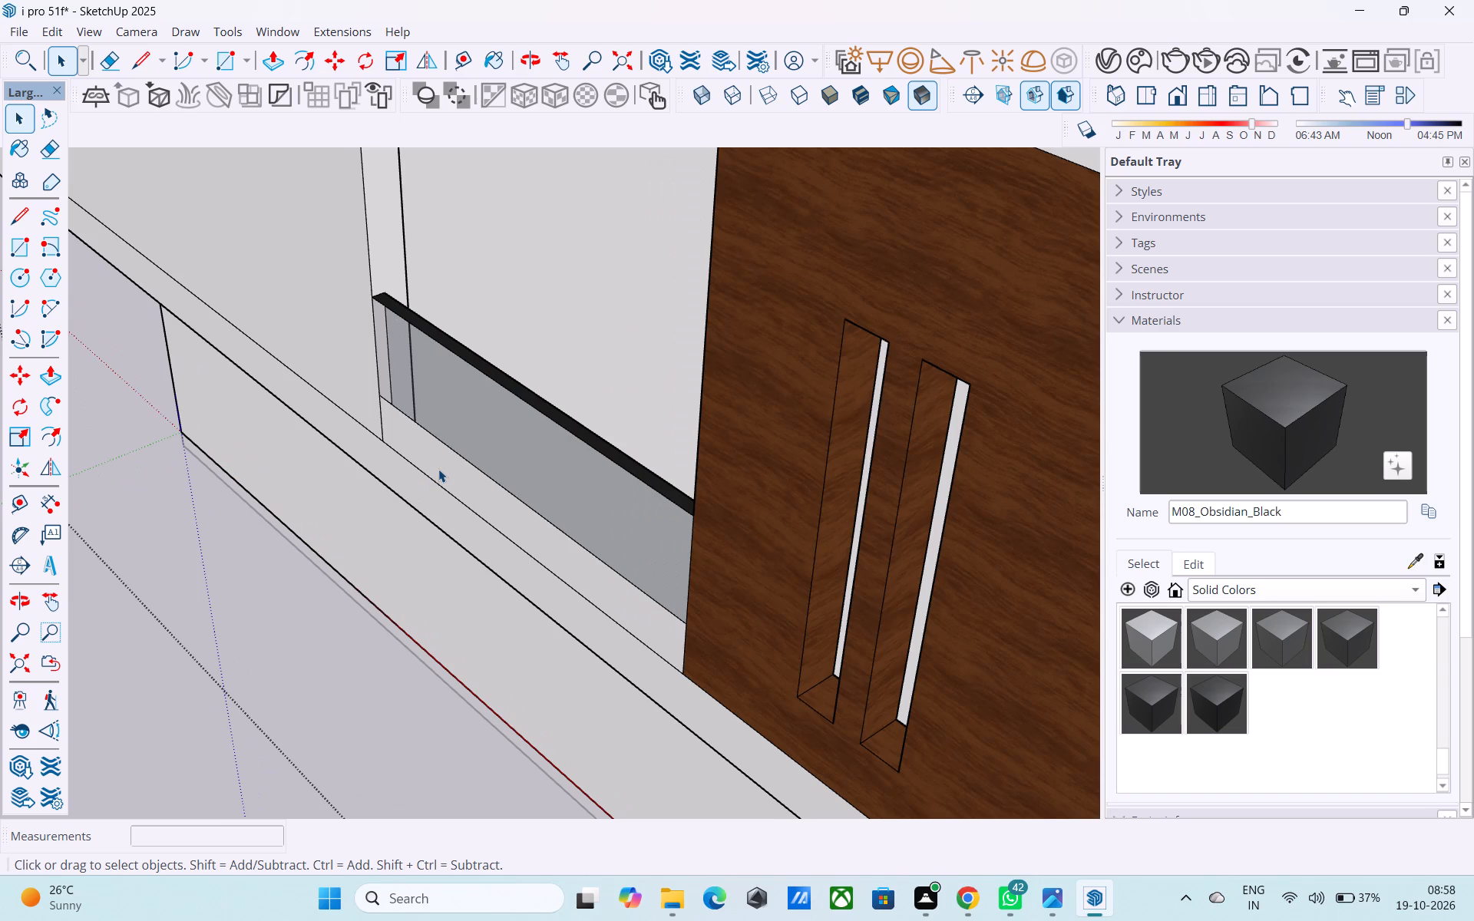
scroll(438, 469, up, 1)
click(438, 467)
key(p)
click(438, 464)
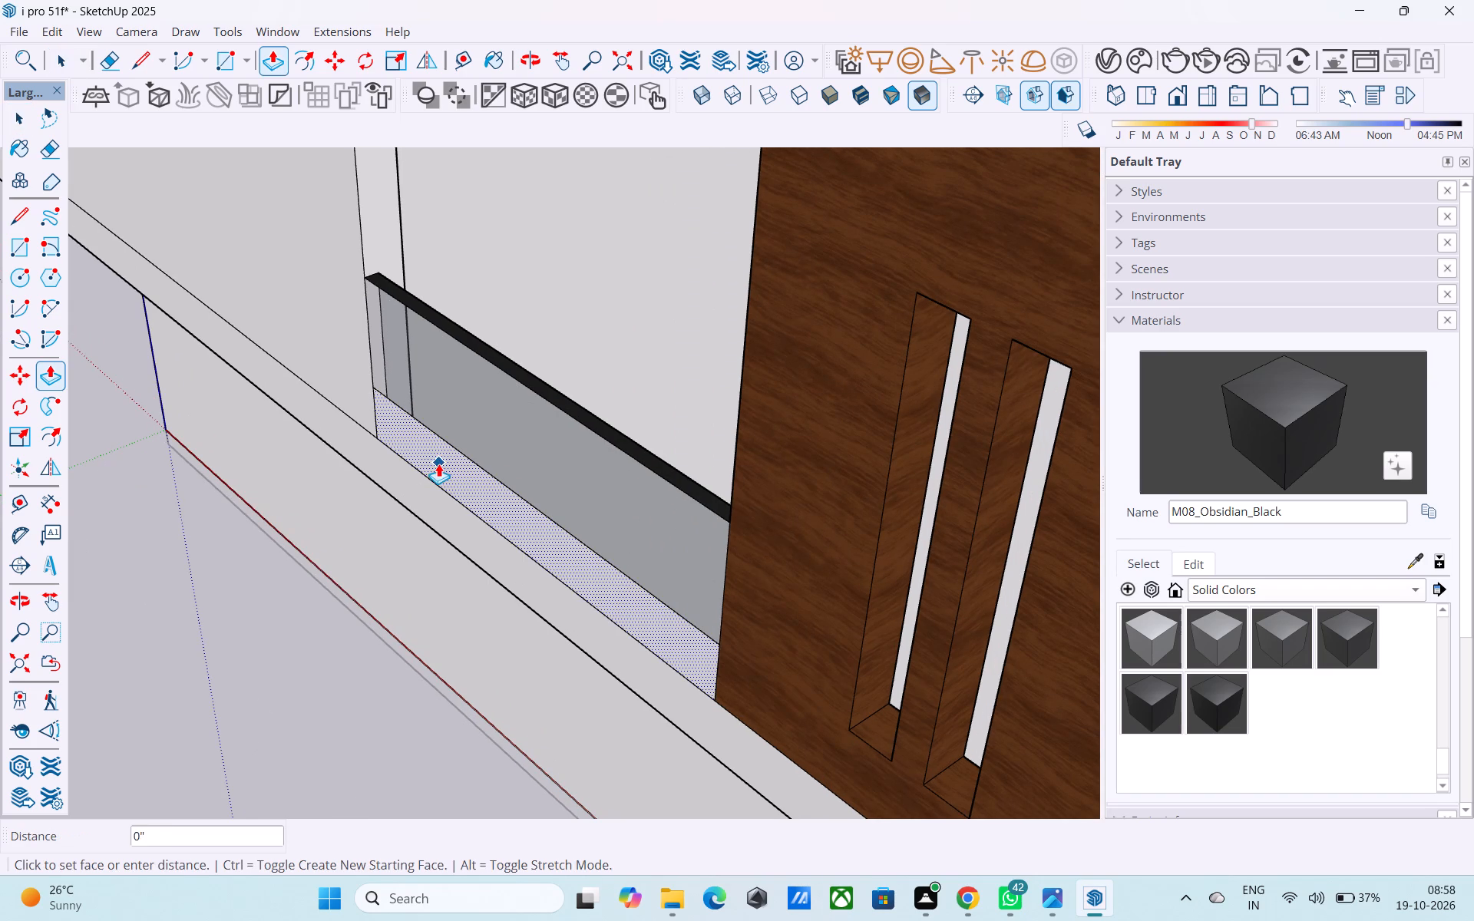
key(4)
key(shift+quotedbl)
key(Return)
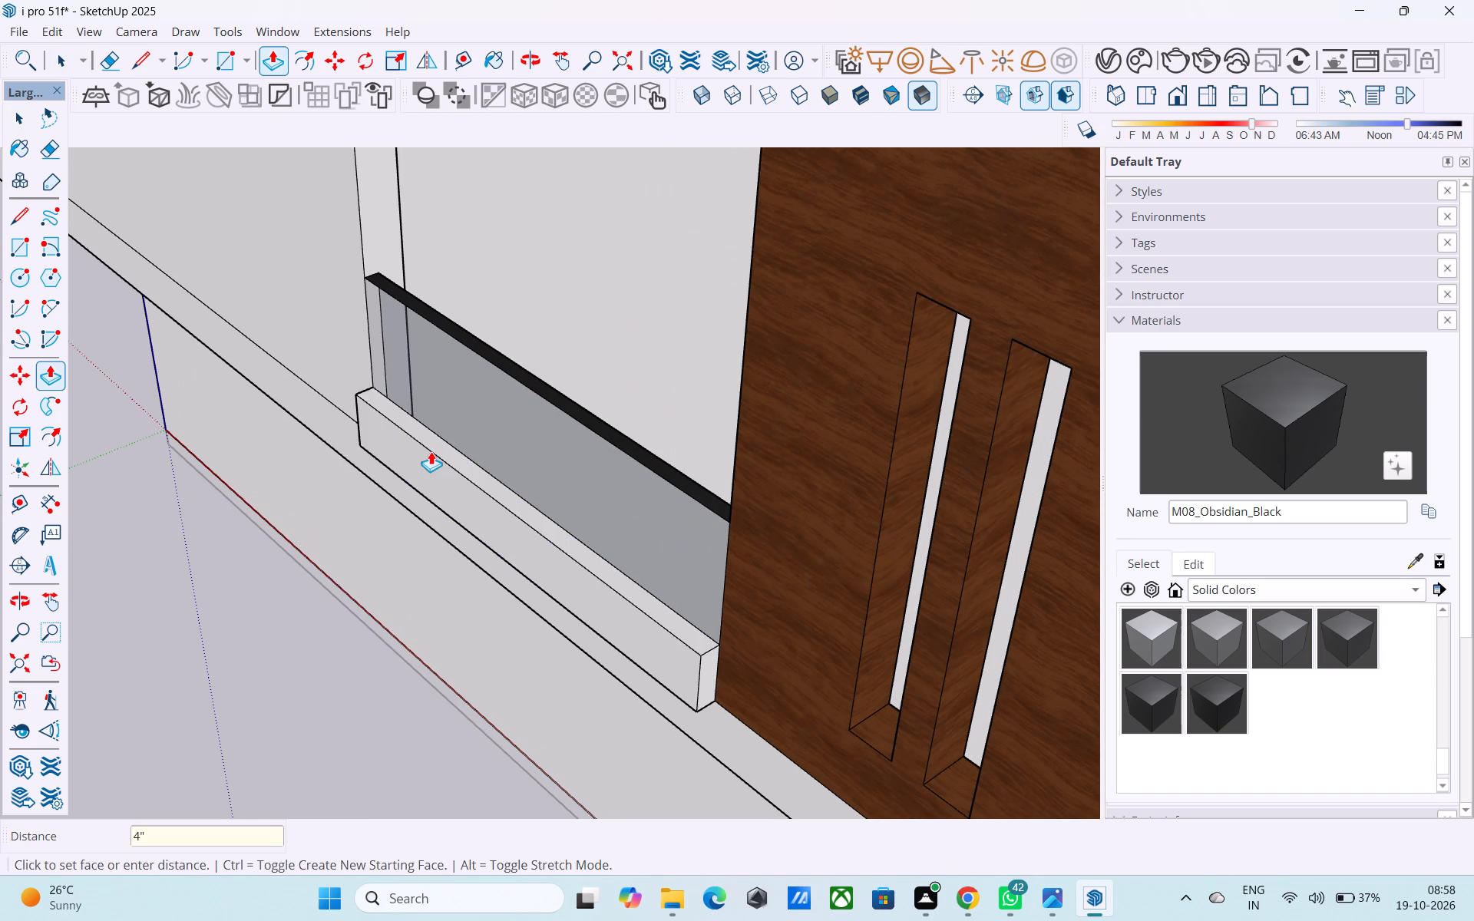
key(space)
Examine the projecting ledge below the glass parapet and how it meets the wall and wood cladding.
scroll(431, 447, down, 6)
middle_drag(433, 447, 530, 437)
scroll(517, 421, up, 4)
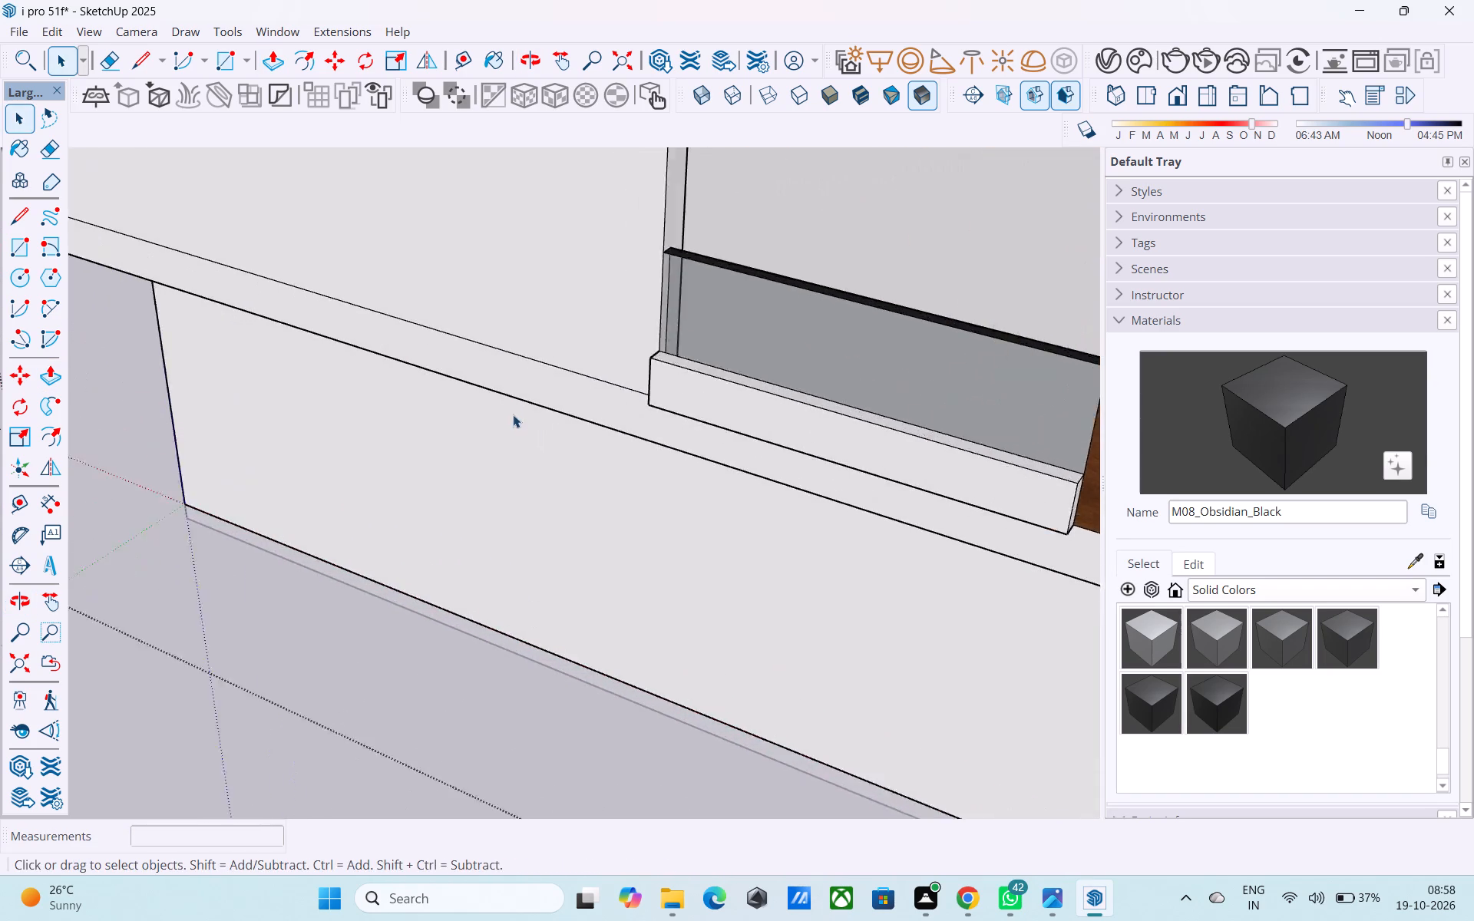
scroll(513, 414, up, 1)
middle_drag(656, 436, 425, 440)
scroll(600, 428, down, 2)
middle_drag(600, 427, 597, 426)
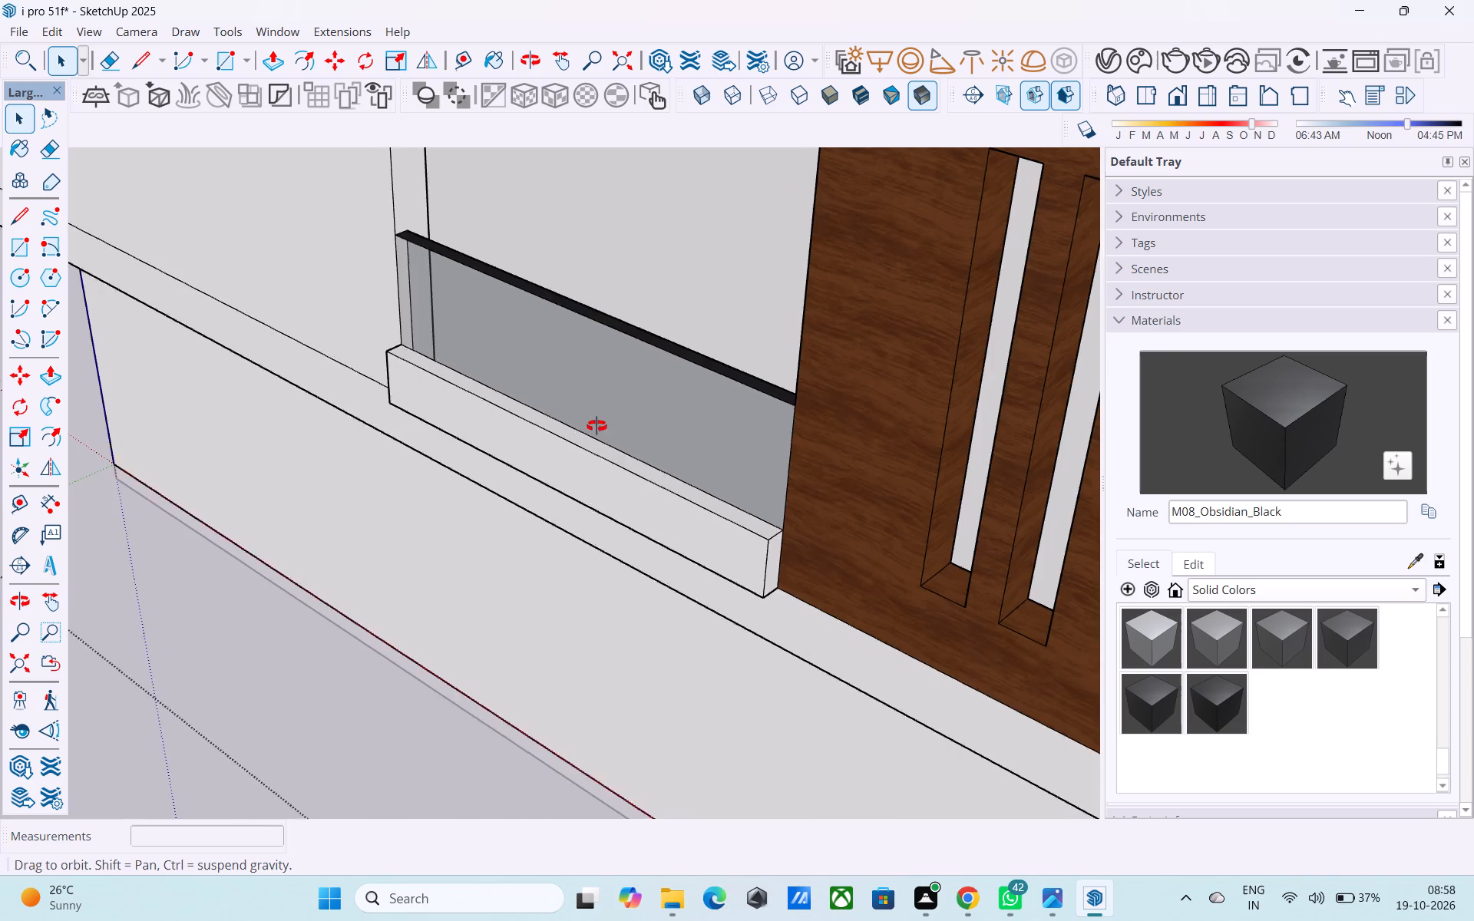
middle_drag(597, 426, 613, 401)
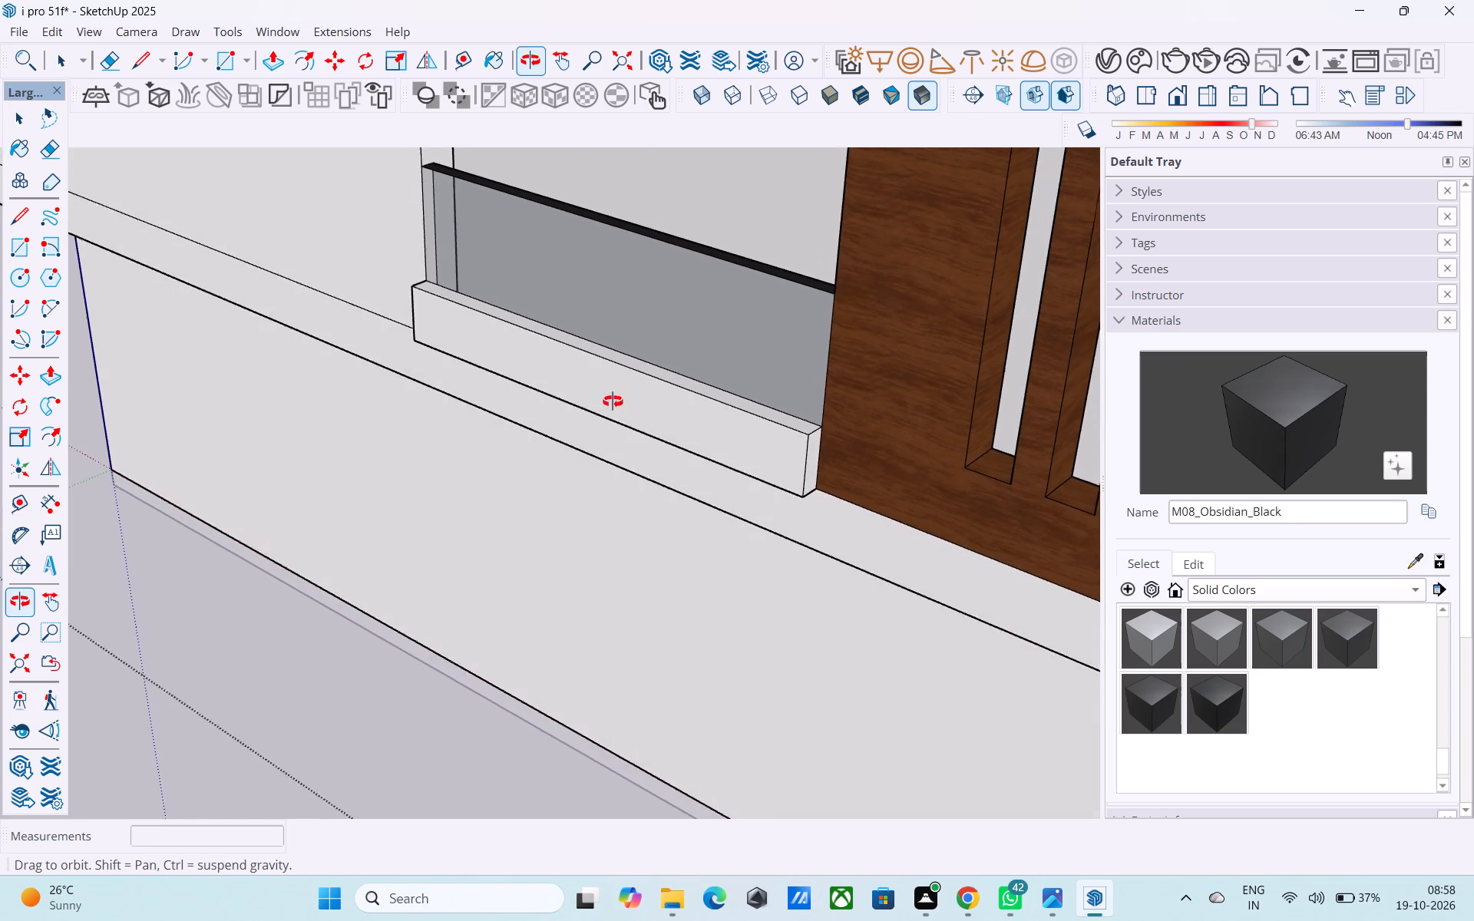
middle_drag(613, 401, 616, 396)
scroll(620, 394, down, 5)
shift+middle_drag(620, 391, 519, 454)
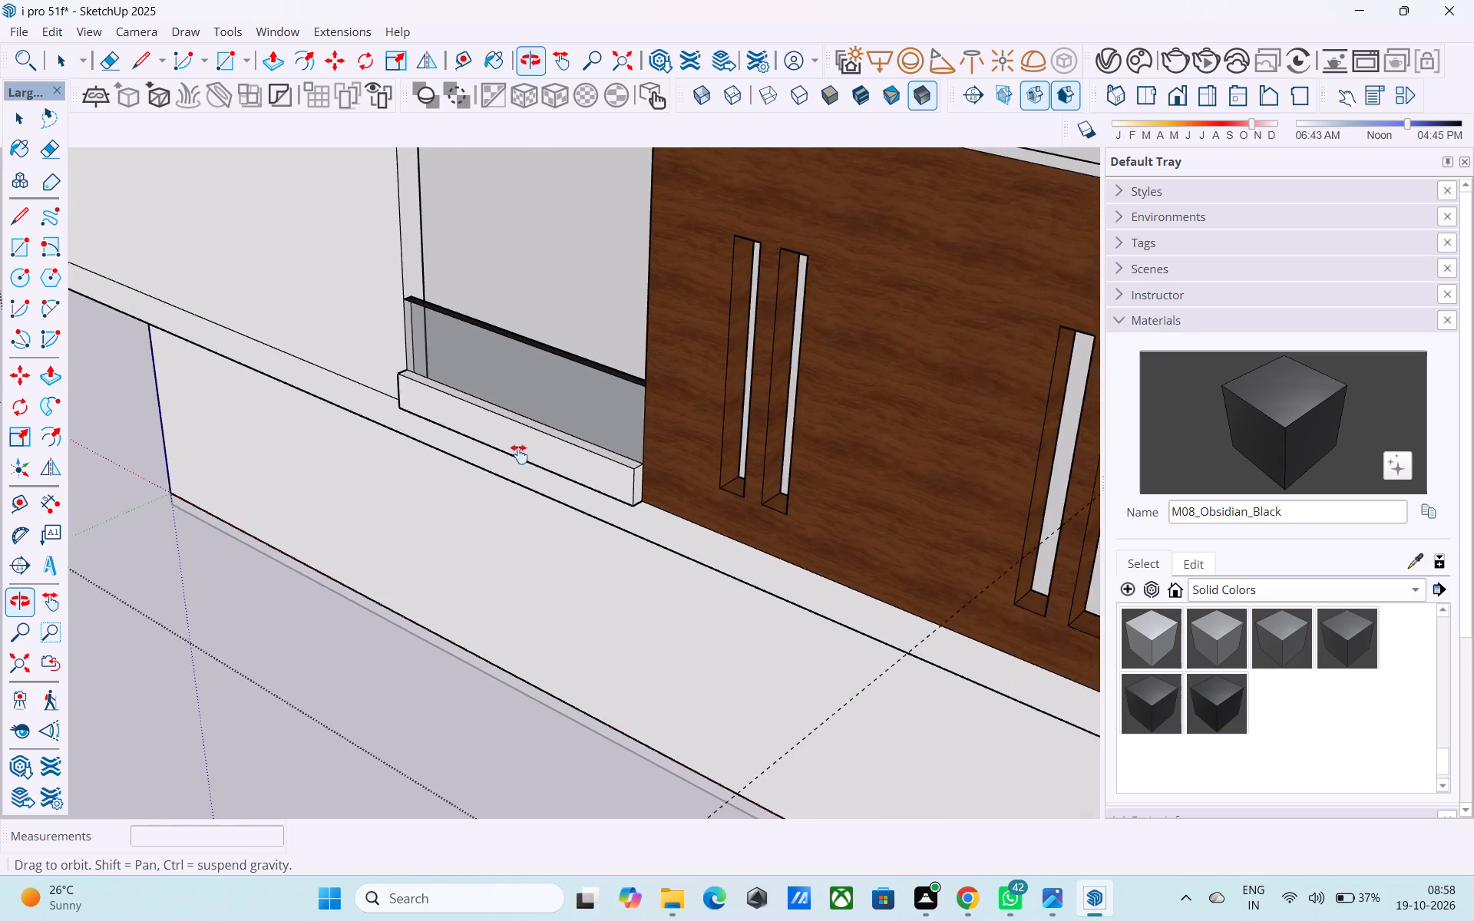
shift+middle_drag(519, 454, 639, 516)
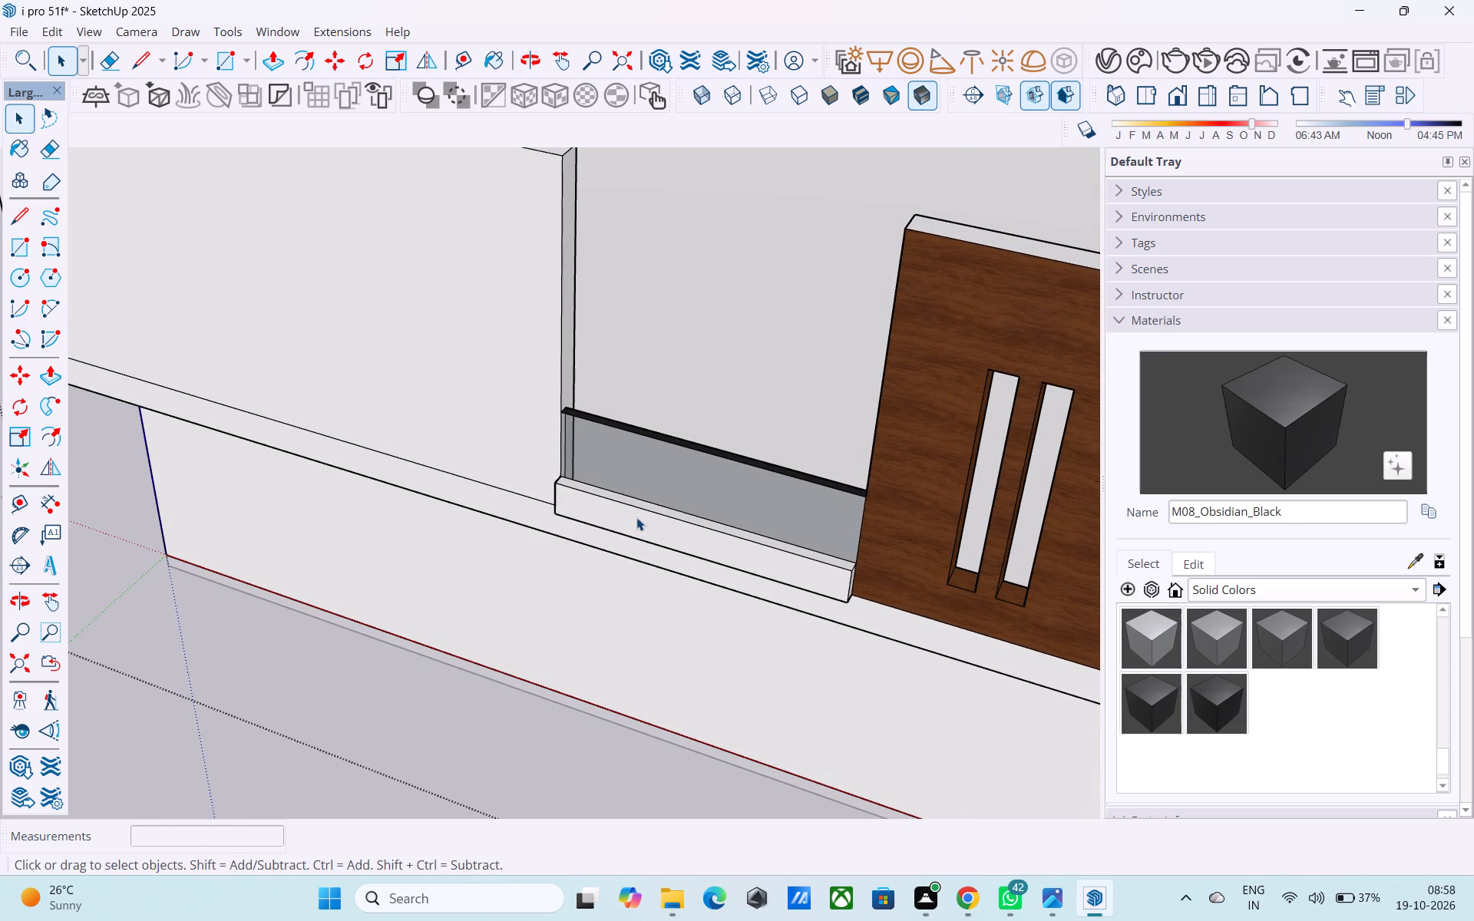
middle_drag(628, 518, 618, 520)
scroll(610, 505, down, 4)
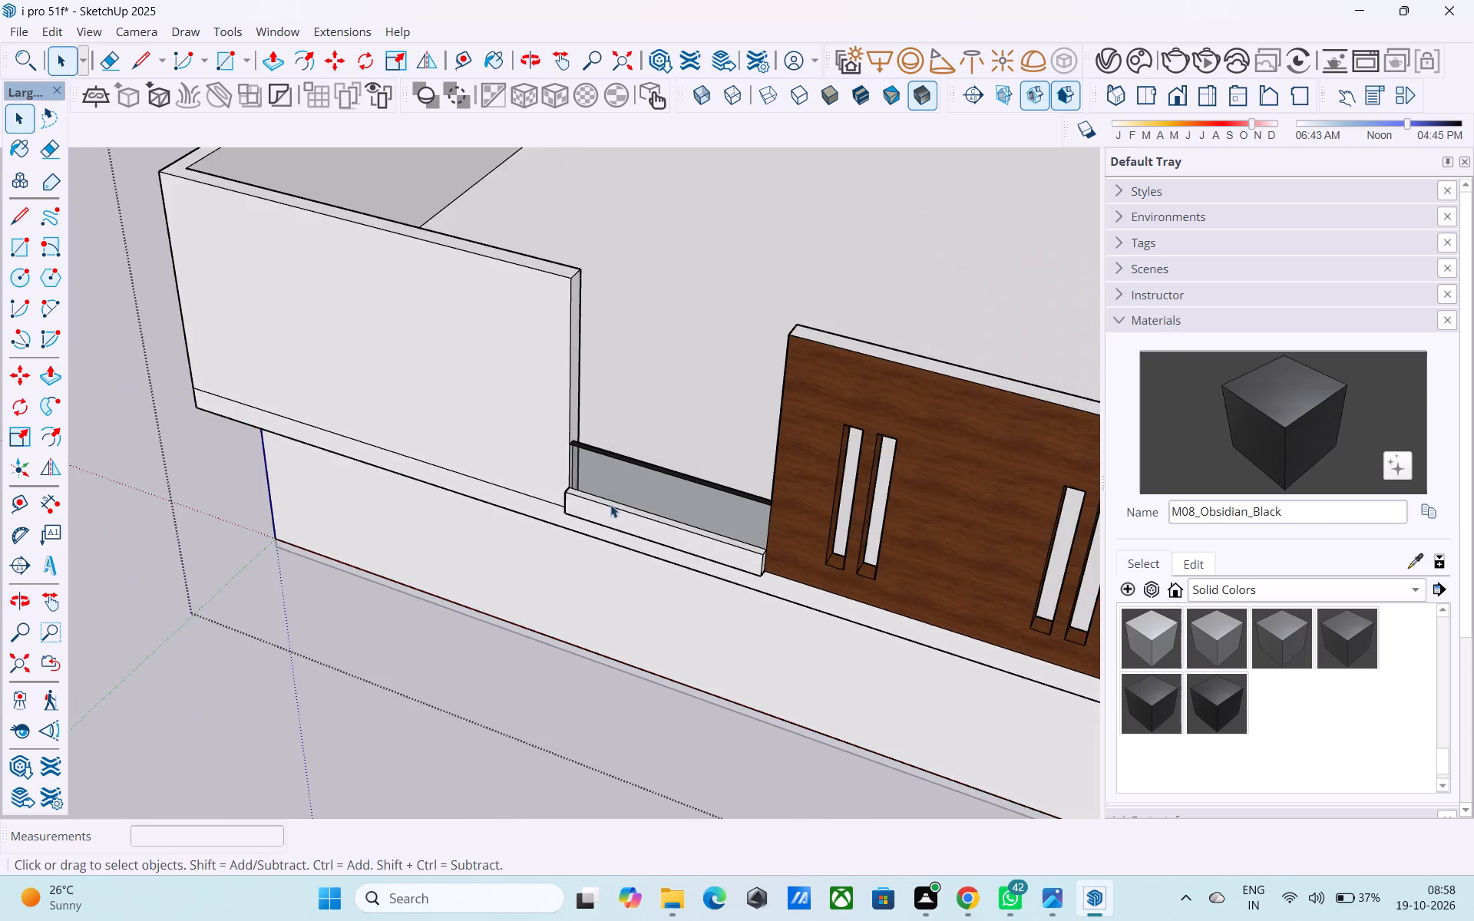
Copy the full vertical front edge of the white wall's end beside the glass parapet 1.5' along the wall face.
middle_drag(610, 503, 745, 637)
middle_drag(692, 545, 602, 313)
scroll(501, 328, down, 6)
middle_drag(551, 402, 507, 401)
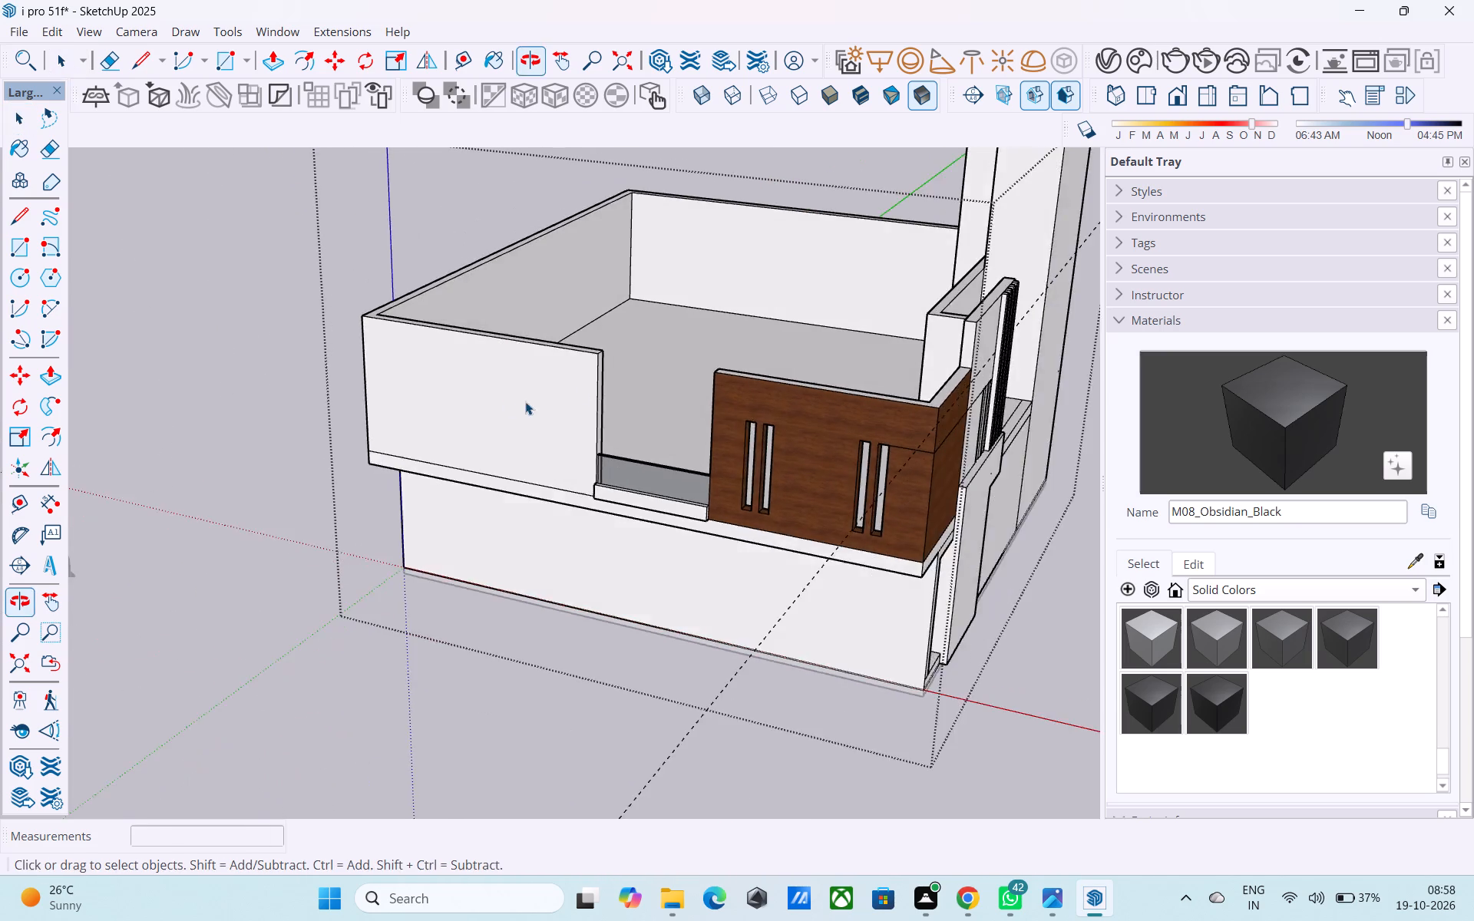
scroll(580, 388, up, 8)
click(621, 370)
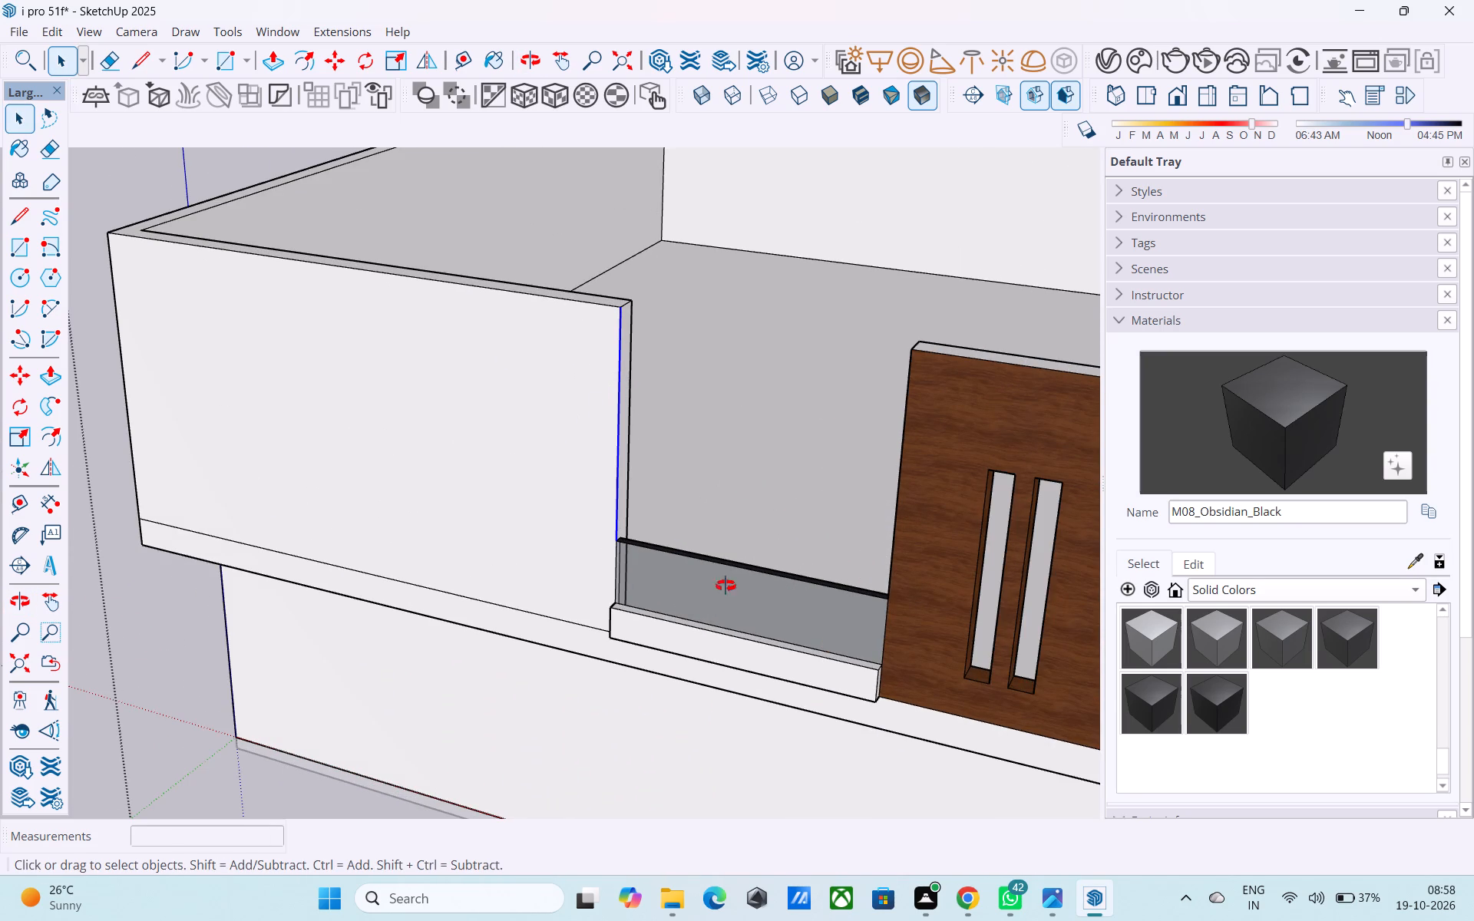
middle_drag(725, 586, 830, 543)
scroll(756, 493, up, 14)
middle_drag(729, 490, 834, 521)
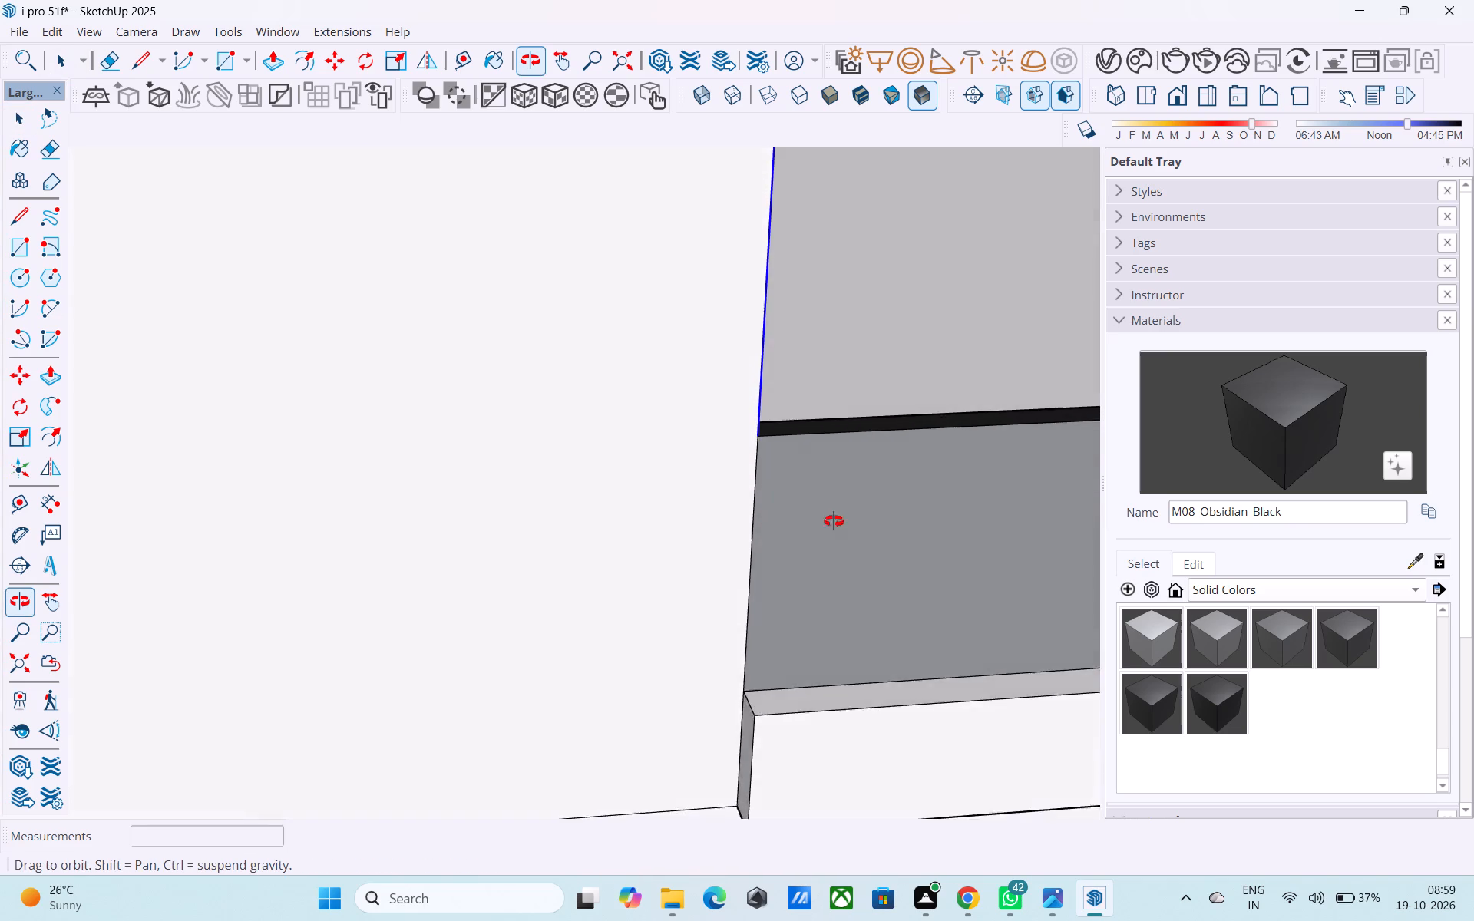
middle_drag(834, 521, 1012, 512)
scroll(805, 478, up, 4)
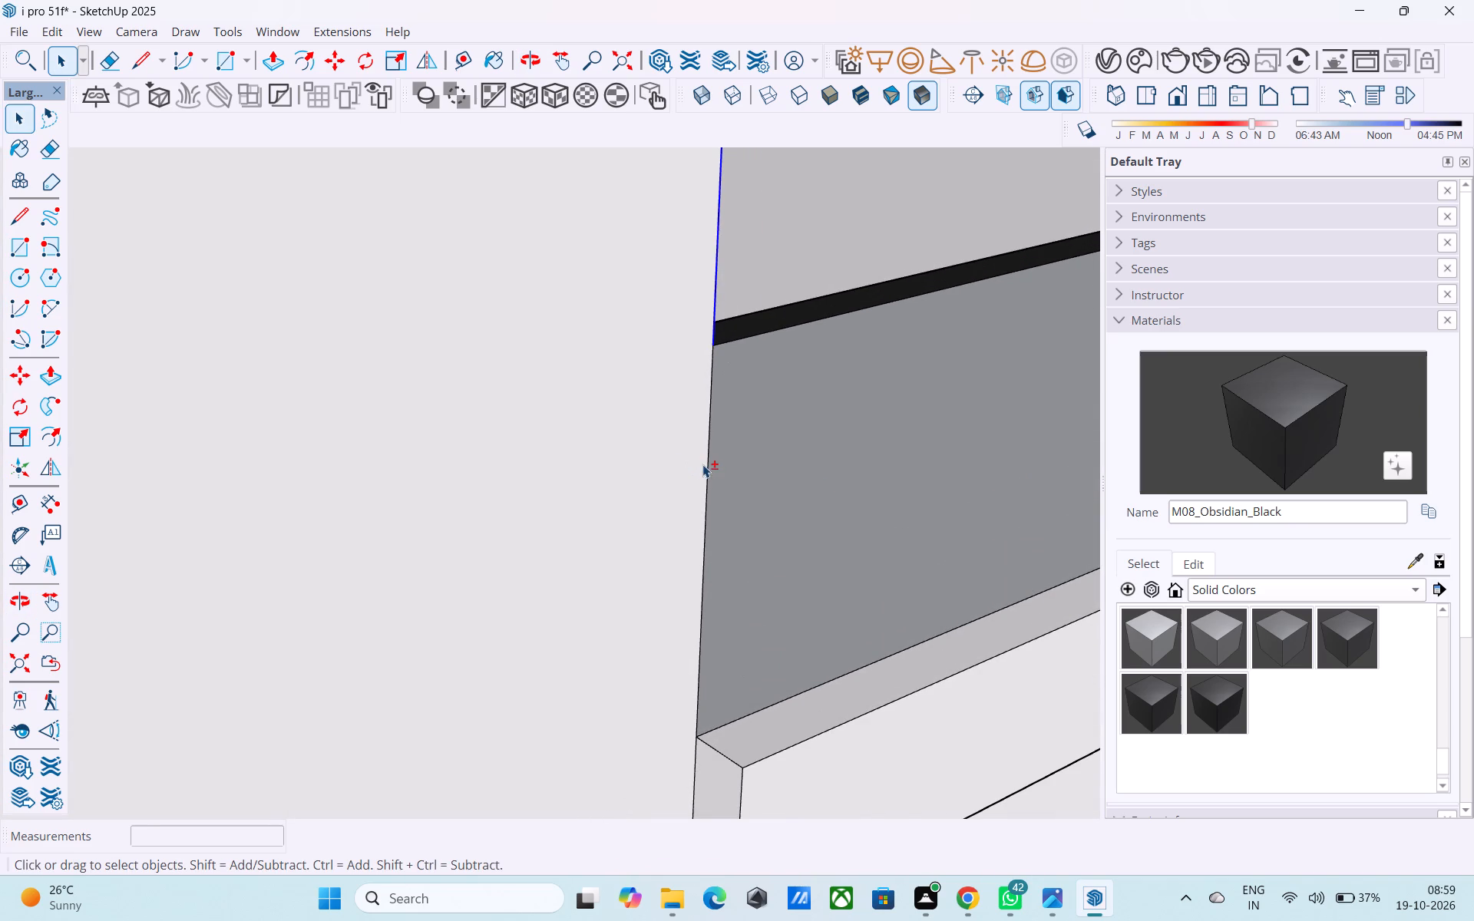
shift+click(707, 464)
scroll(866, 460, down, 5)
middle_drag(859, 468, 478, 507)
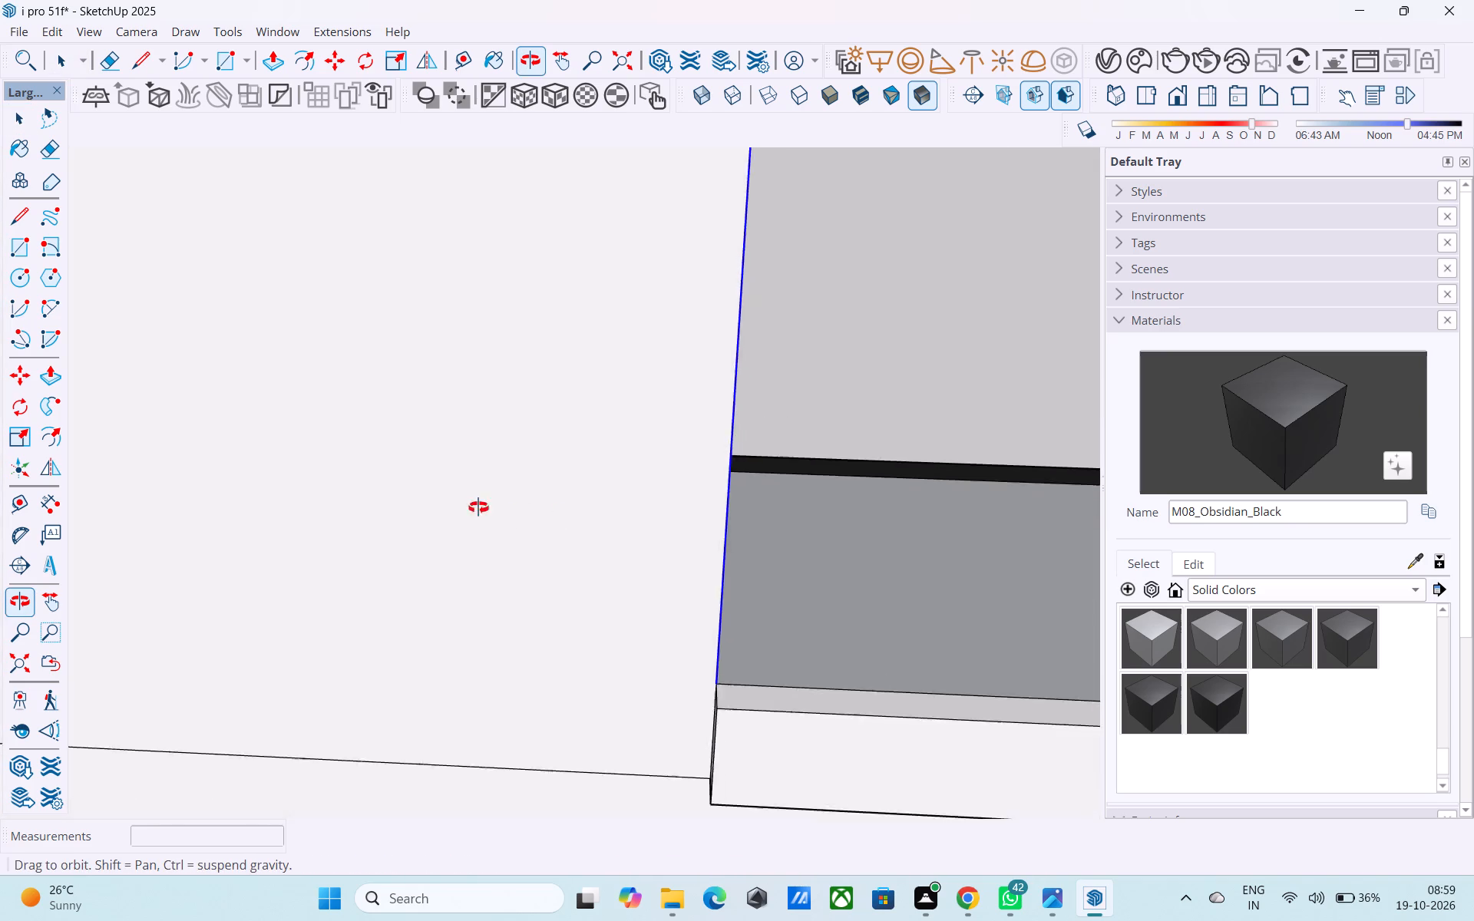
middle_drag(478, 507, 206, 507)
scroll(435, 506, down, 10)
middle_drag(468, 527, 603, 822)
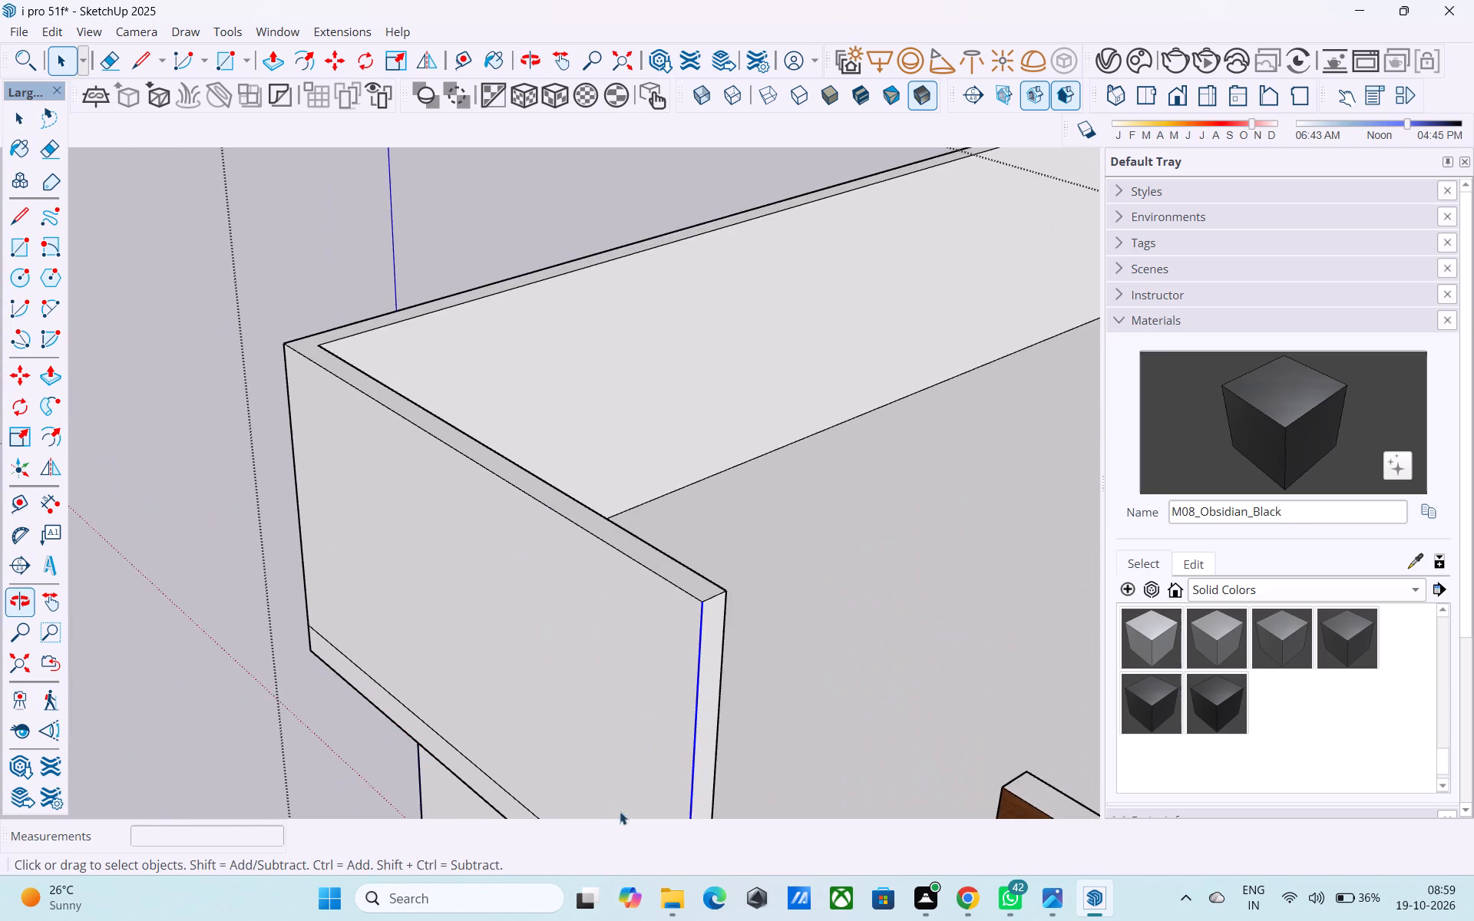
scroll(481, 432, down, 5)
scroll(563, 534, up, 8)
key(m)
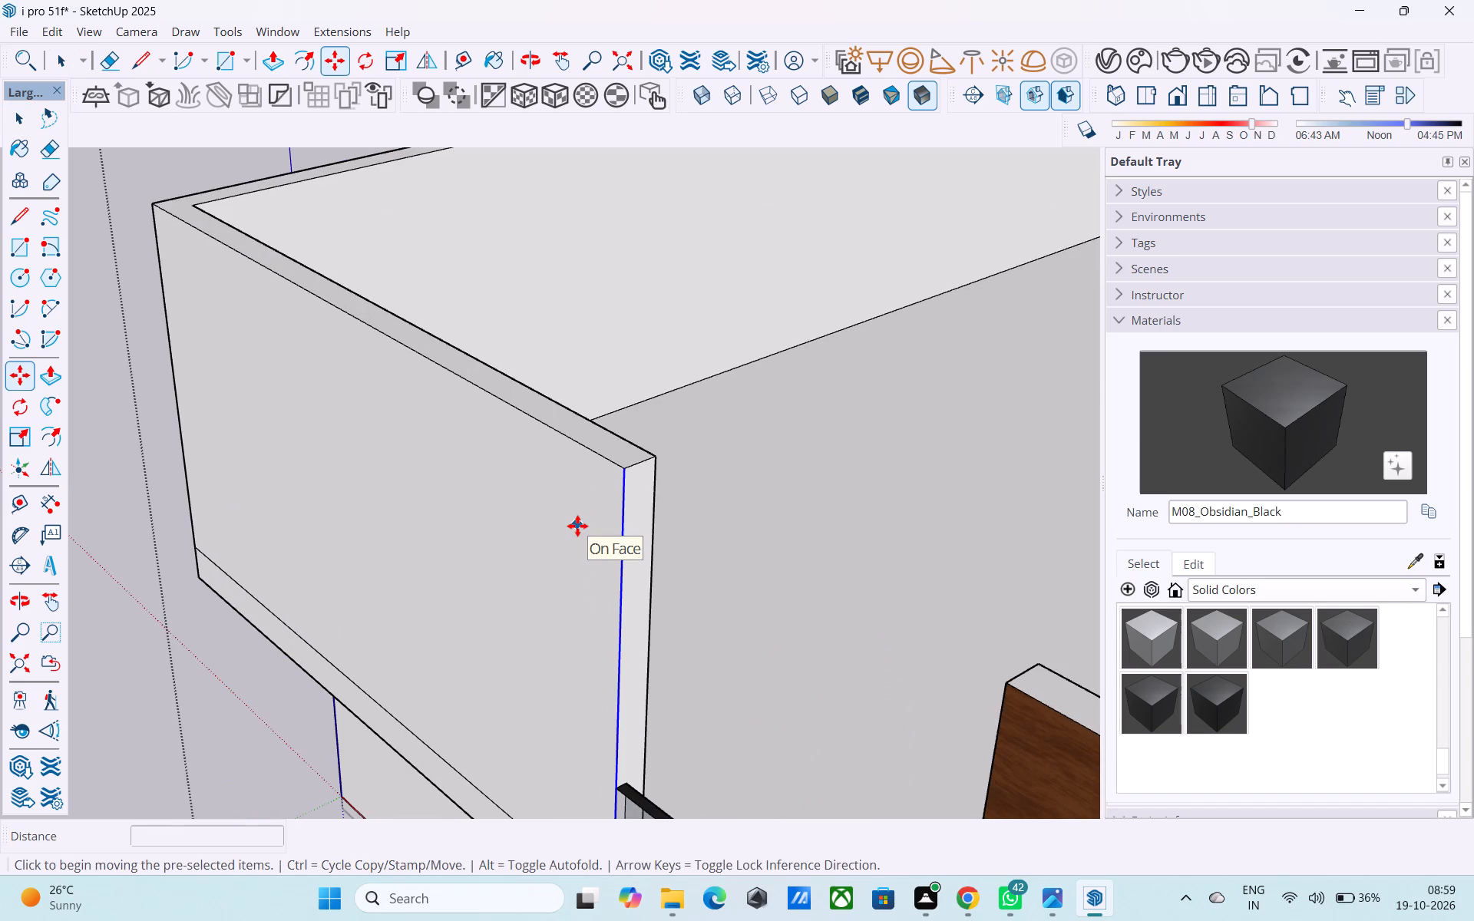
click(627, 470)
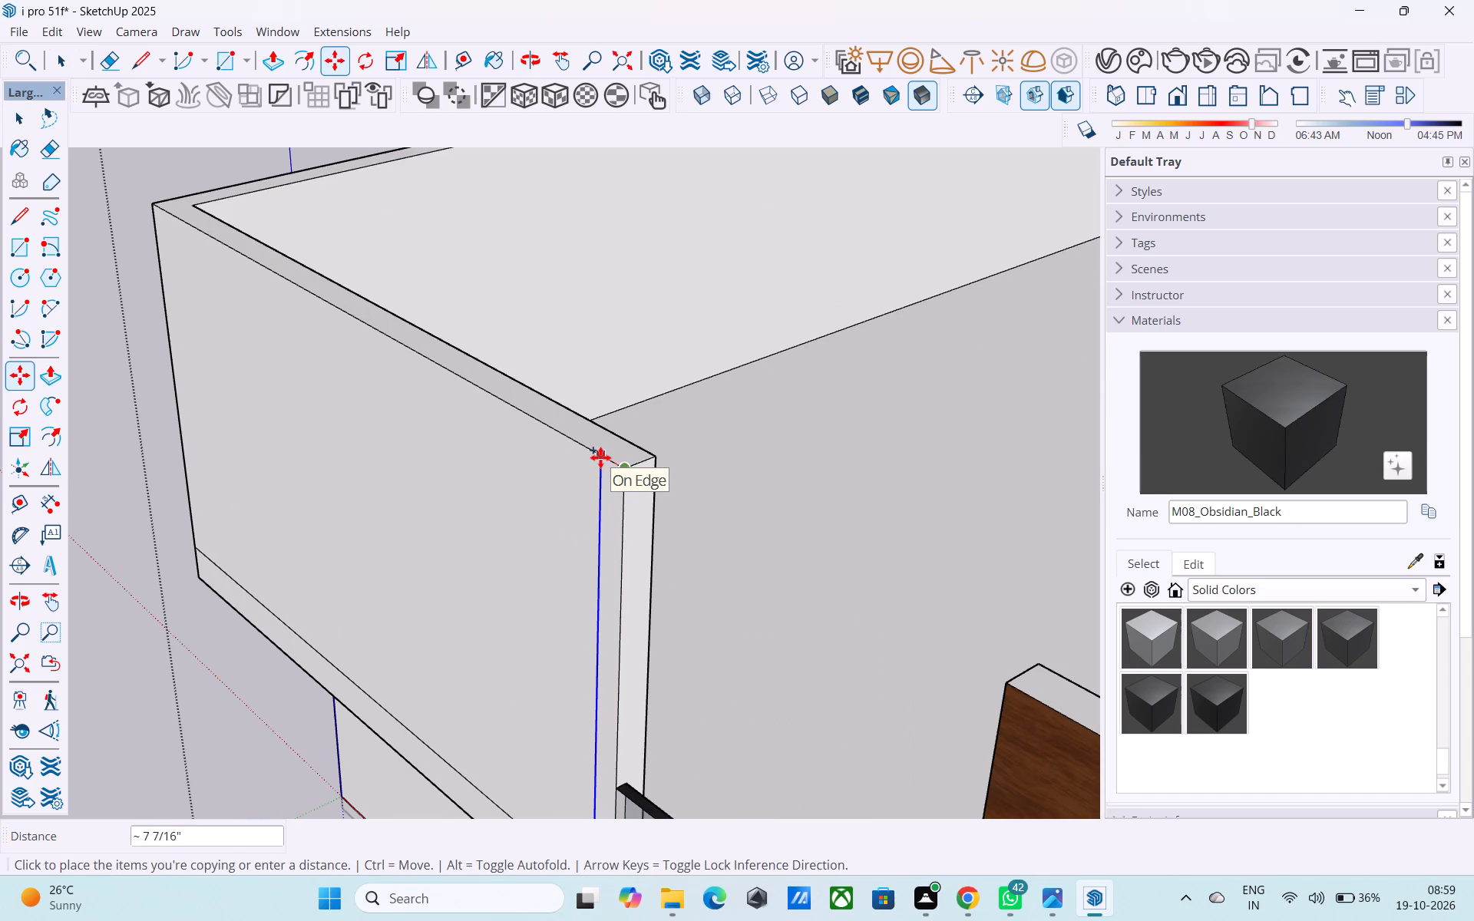
text(1')
key(Return)
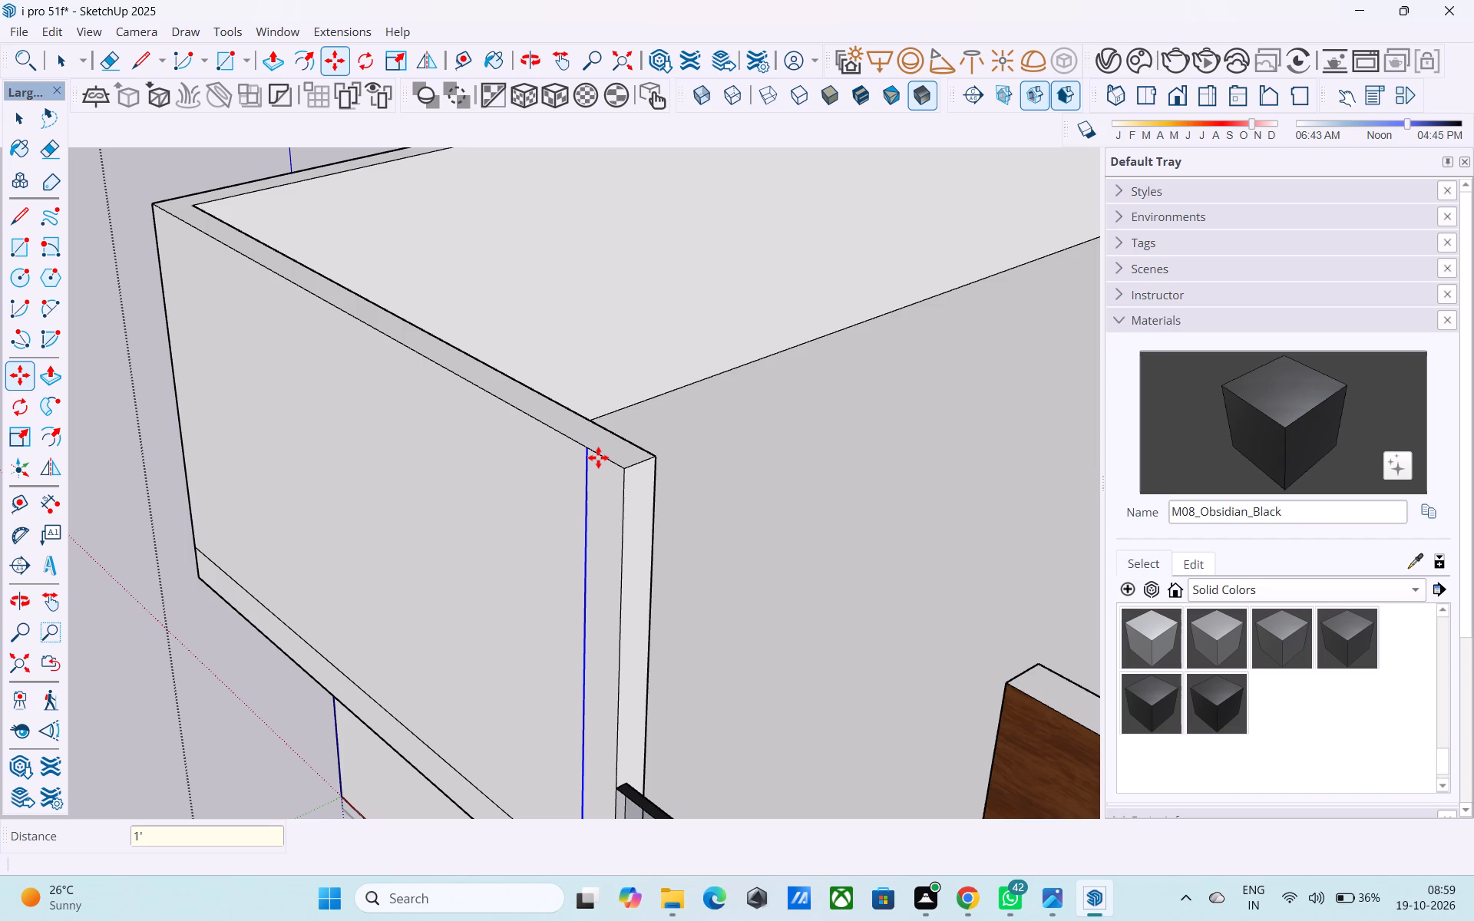
text(1.5')
key(Return)
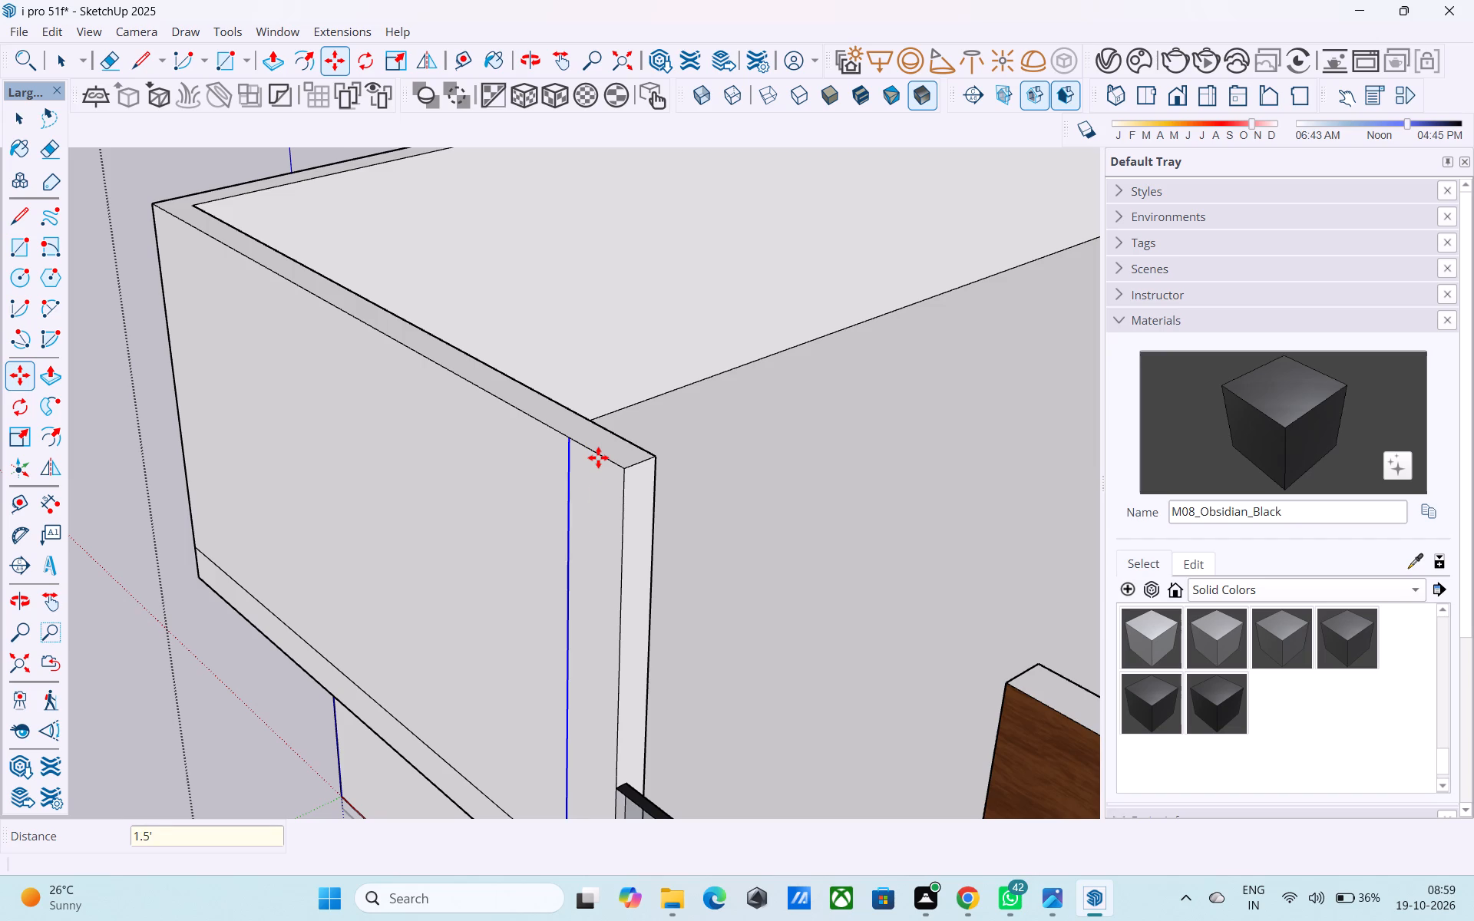
scroll(598, 457, down, 7)
middle_drag(560, 535, 661, 430)
key(space)
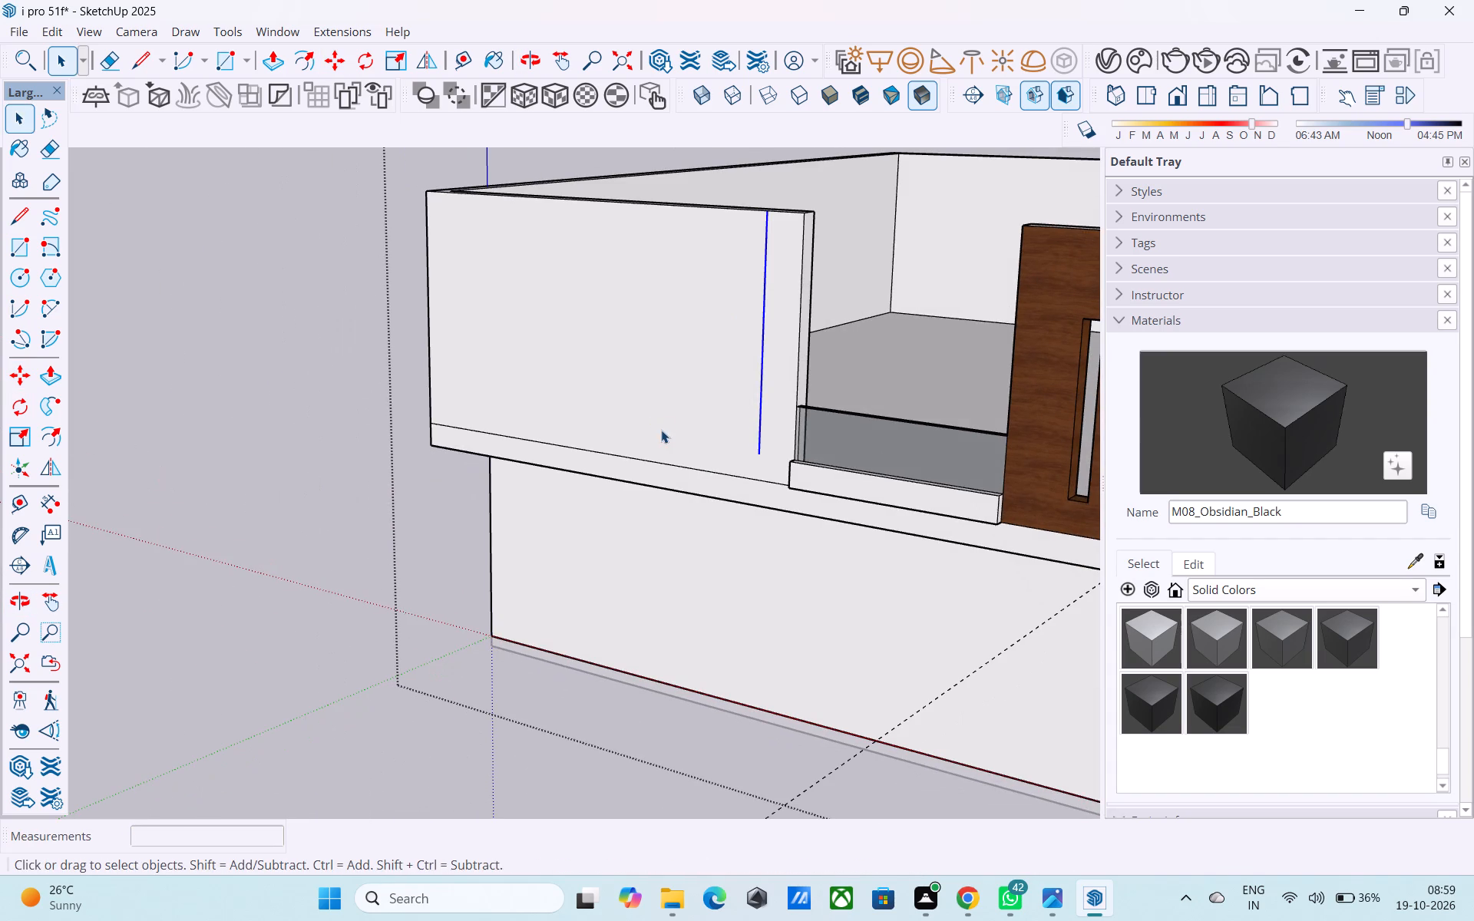
Extend the copied vertical edge with a line down to the horizontal line near the wall's base.
middle_drag(679, 438, 673, 501)
key(l)
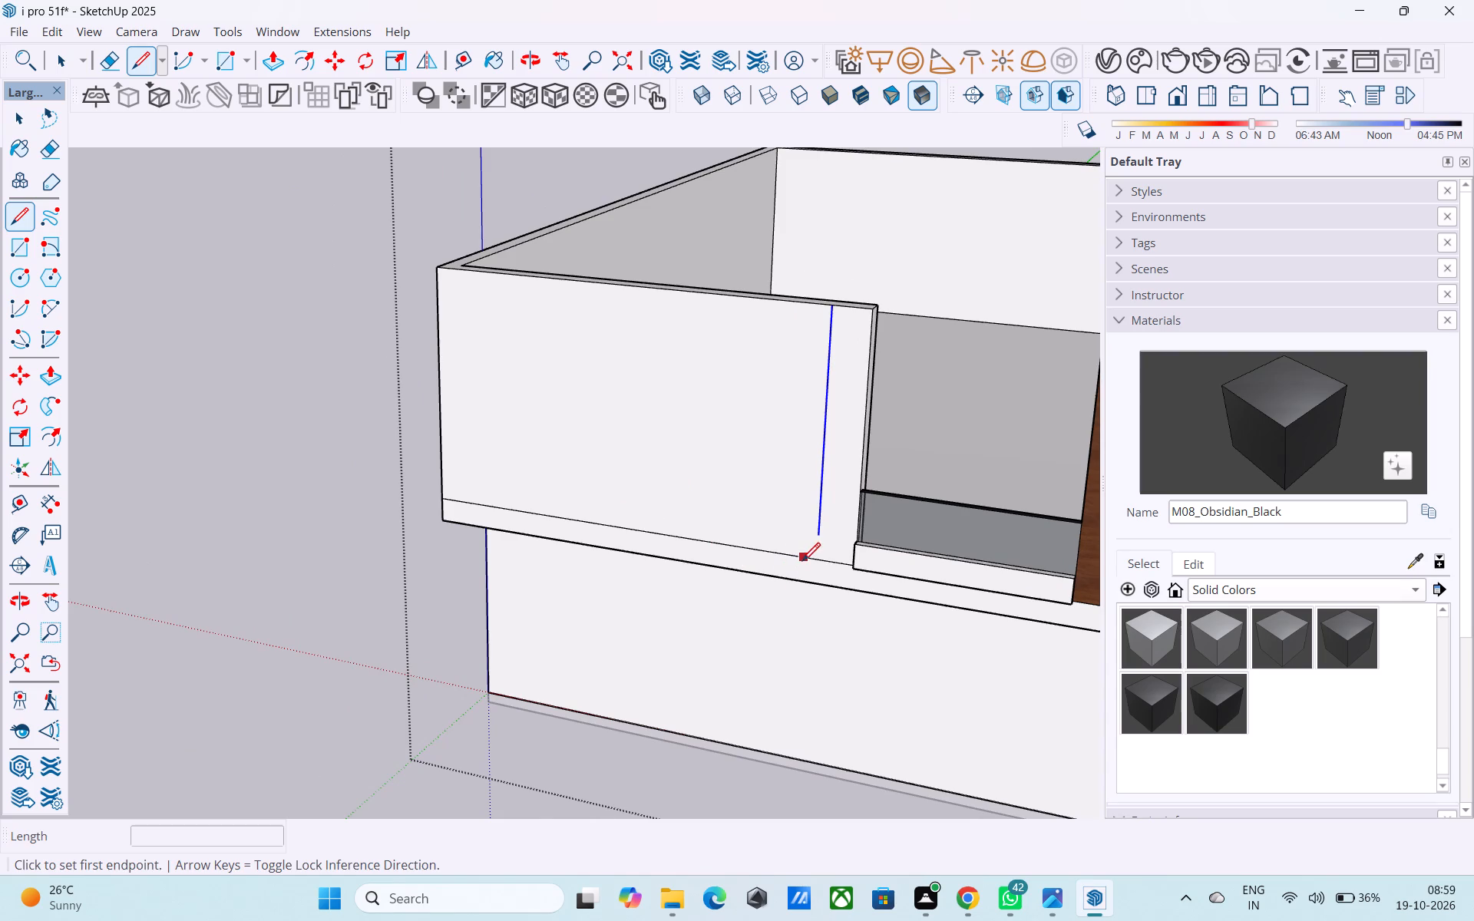
shift+middle_drag(530, 559, 294, 523)
shift+middle_drag(564, 533, 593, 545)
scroll(818, 560, up, 6)
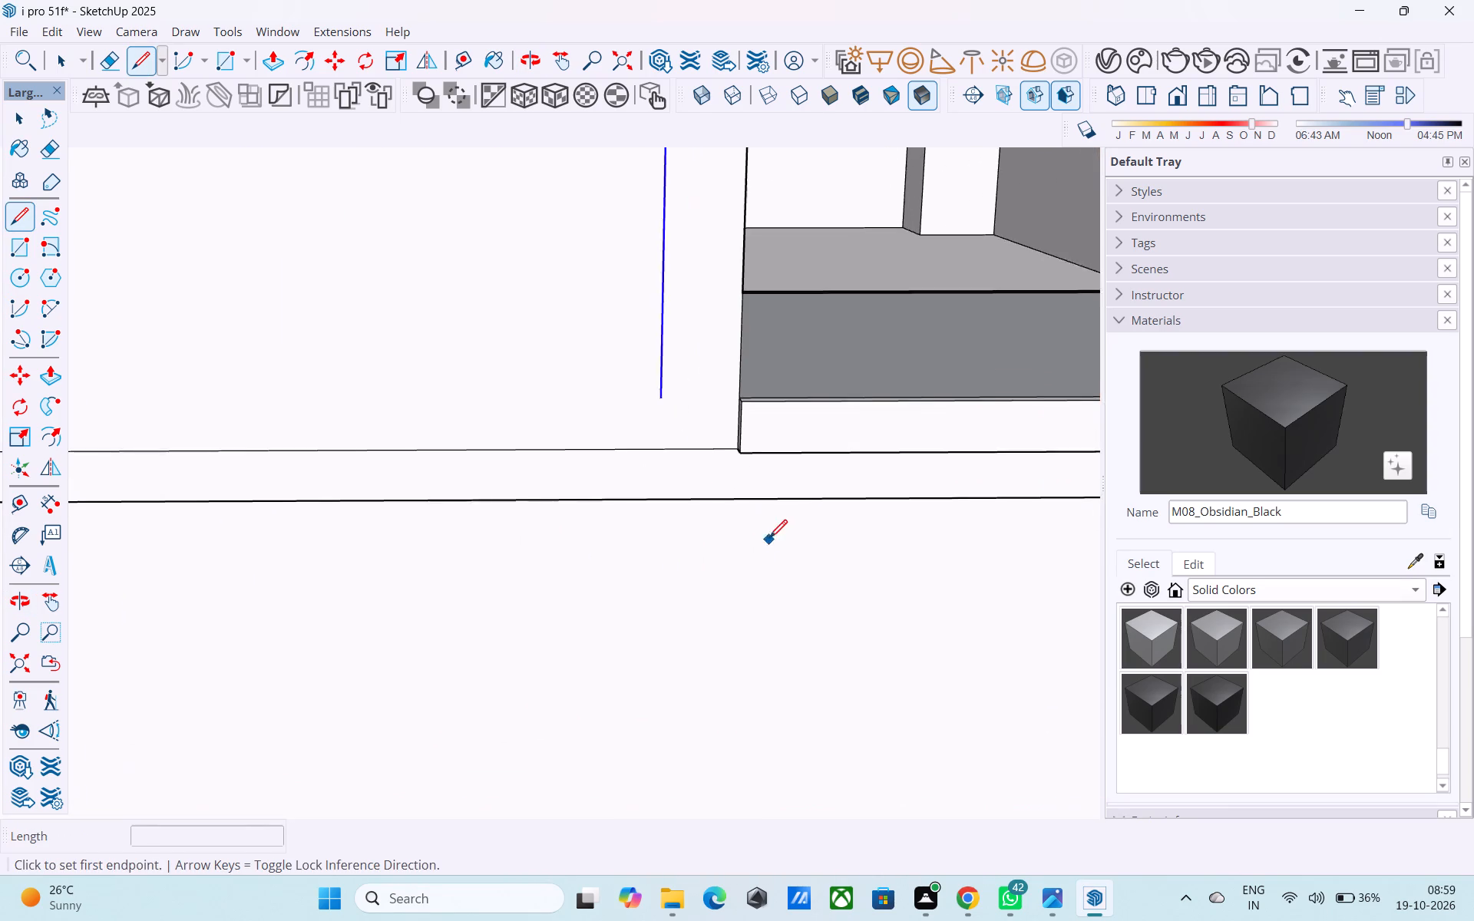
scroll(769, 540, up, 2)
middle_drag(755, 489, 1015, 543)
scroll(648, 397, up, 1)
click(674, 352)
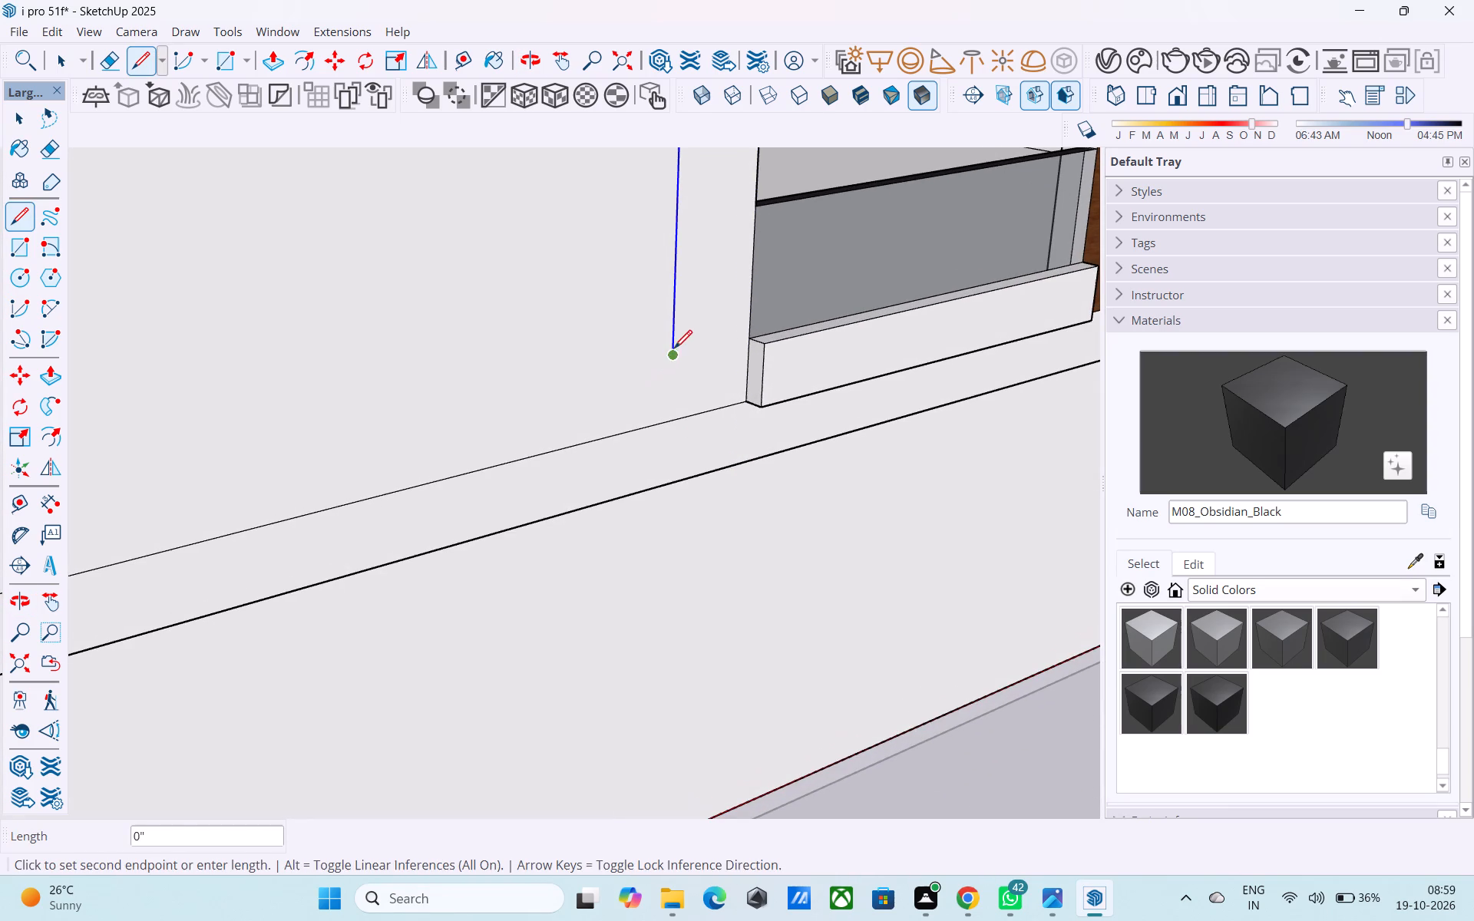
click(677, 423)
key(space)
Push/Pull the 1.5' strip at the white wall's end outward by 4", level with the projecting ledge's face.
scroll(677, 423, down, 8)
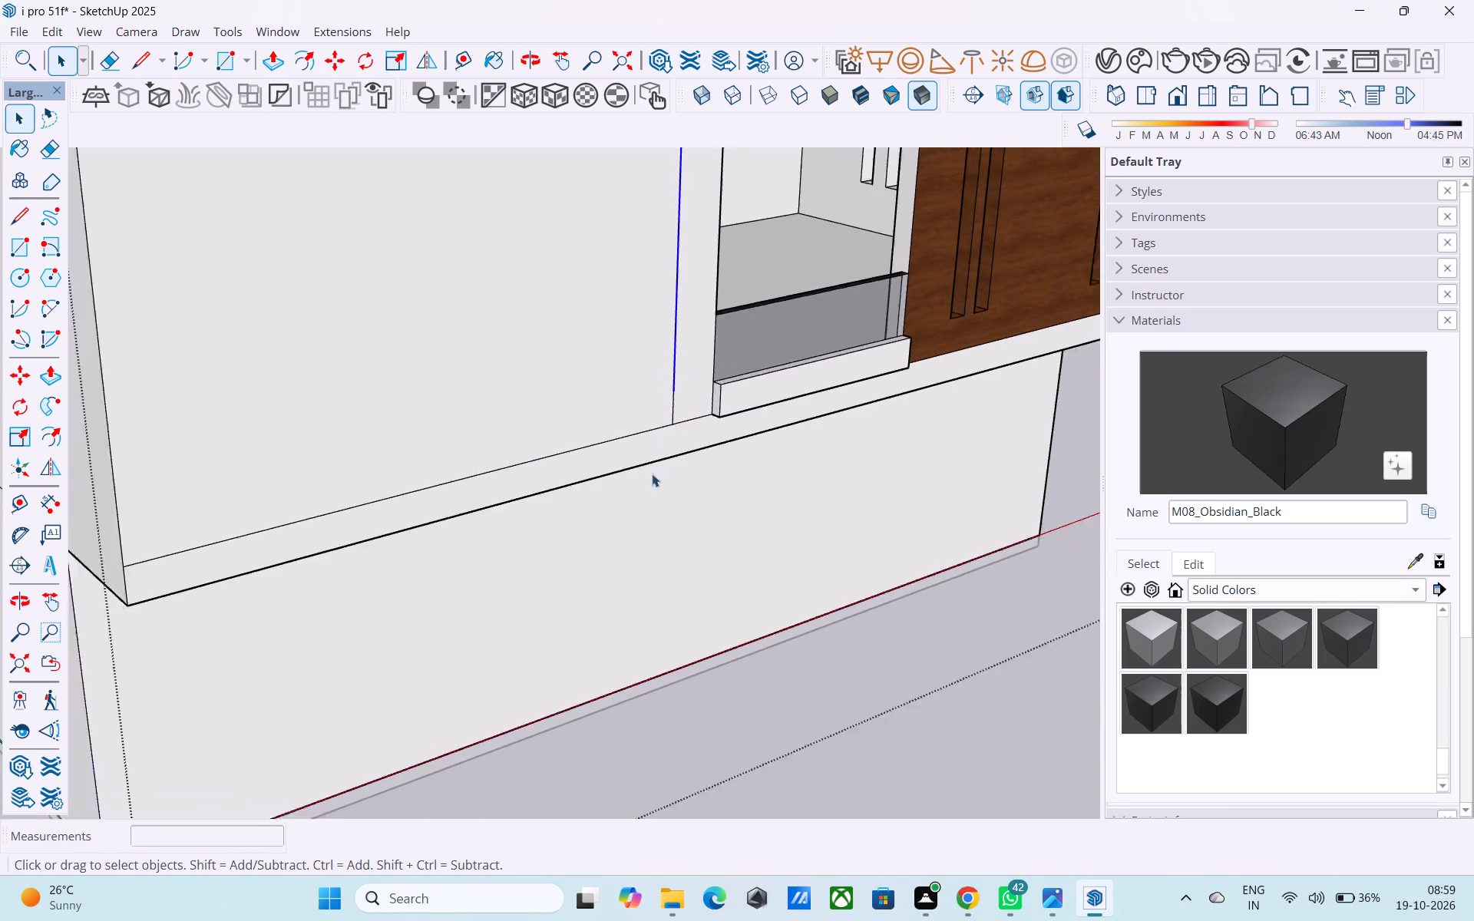
scroll(652, 474, down, 7)
scroll(666, 395, up, 8)
key(space)
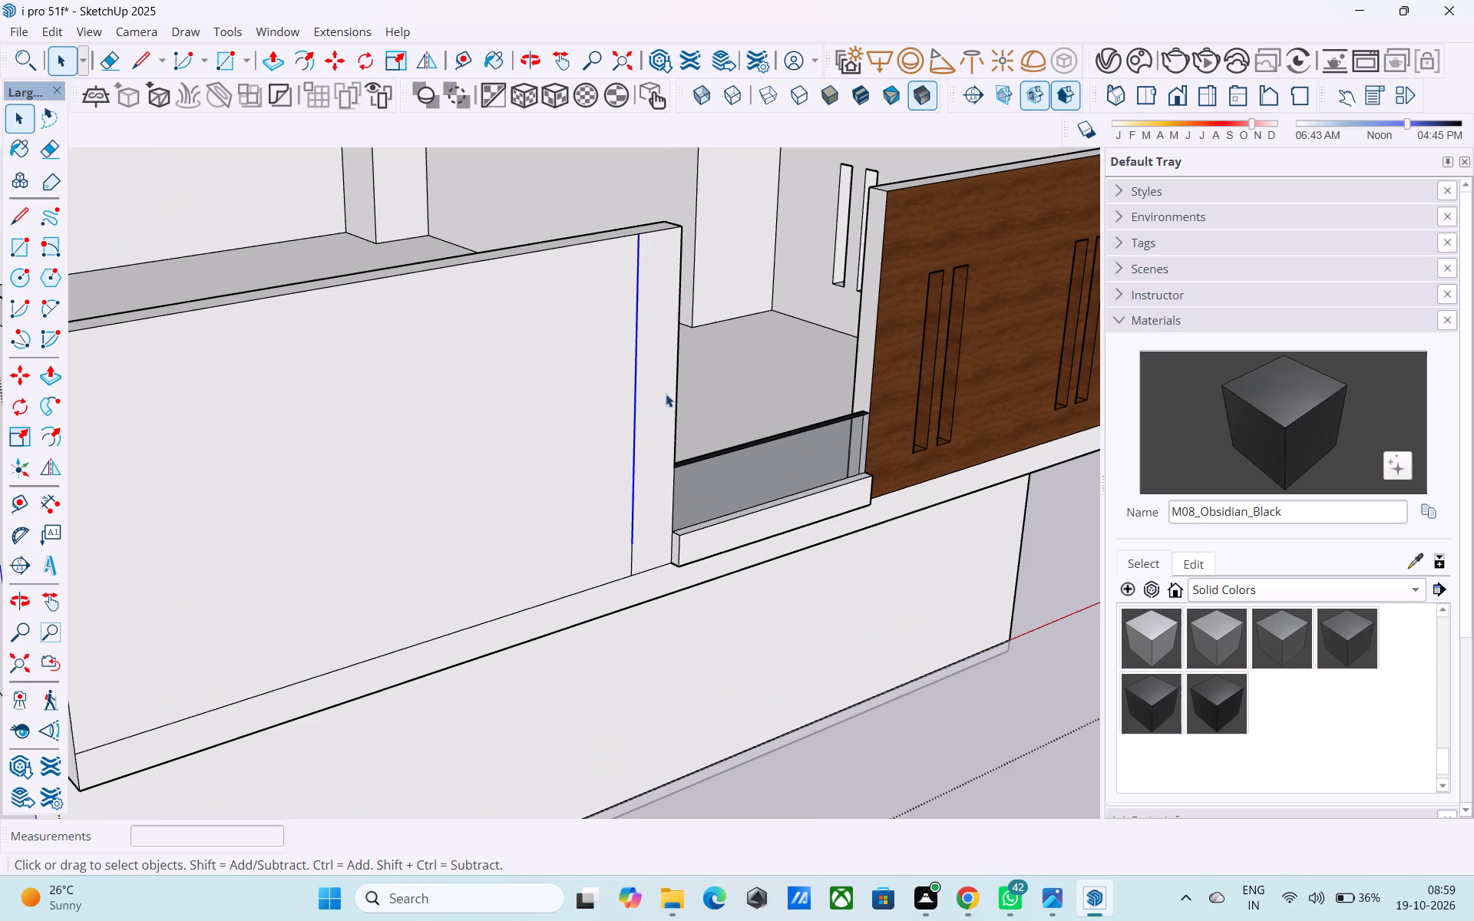
scroll(666, 394, down, 1)
click(666, 393)
key(p)
click(666, 393)
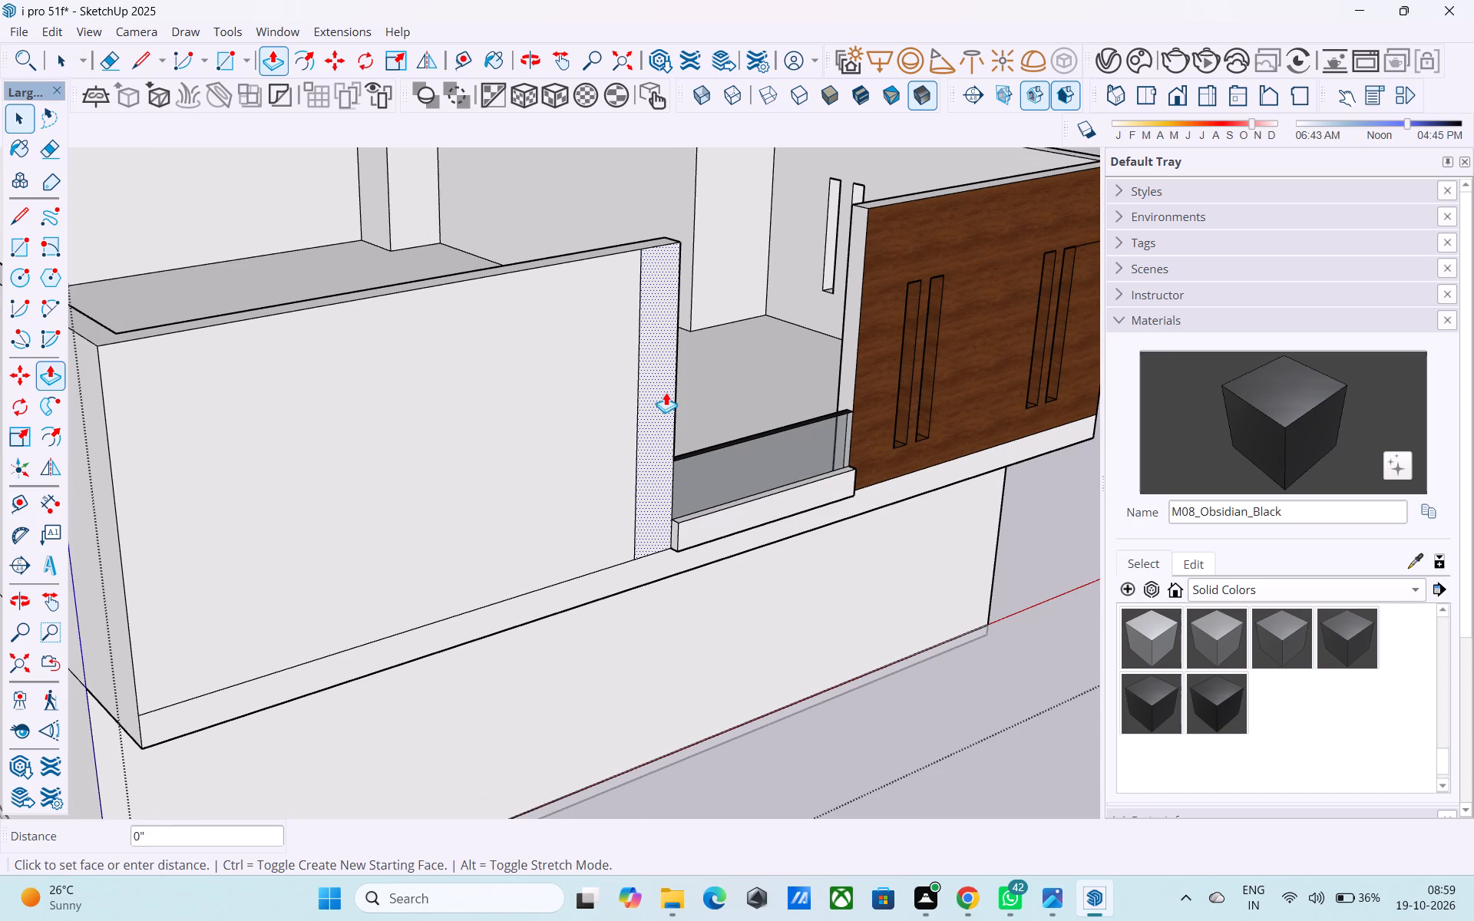
click(690, 511)
click(663, 477)
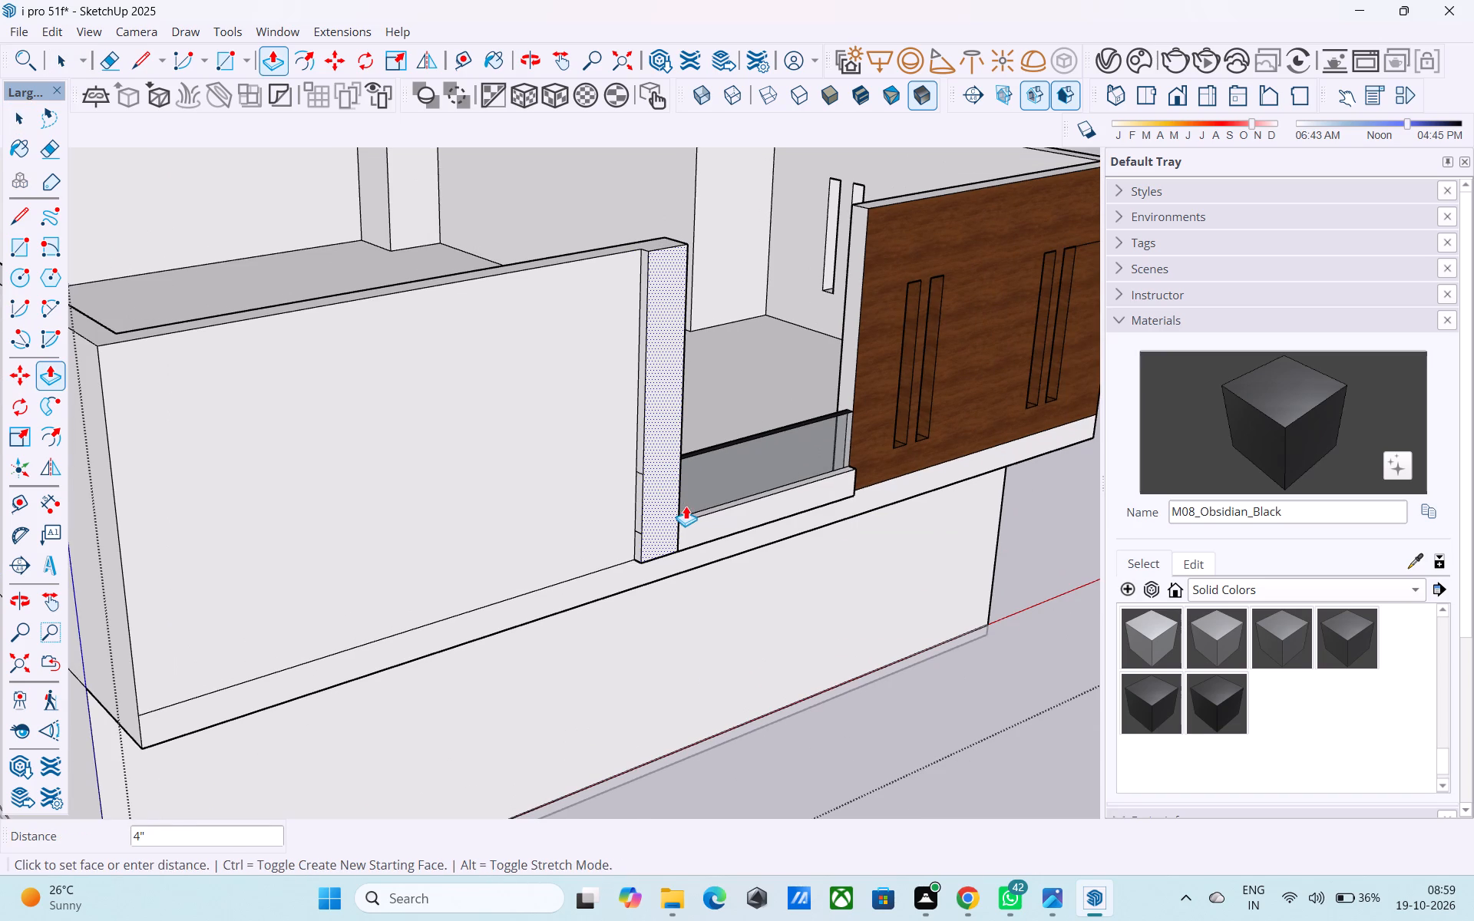
click(686, 506)
Erase the leftover edges on the projecting strip's side and the seam where it meets the ledge.
middle_drag(660, 477, 778, 504)
key(e)
scroll(780, 496, up, 8)
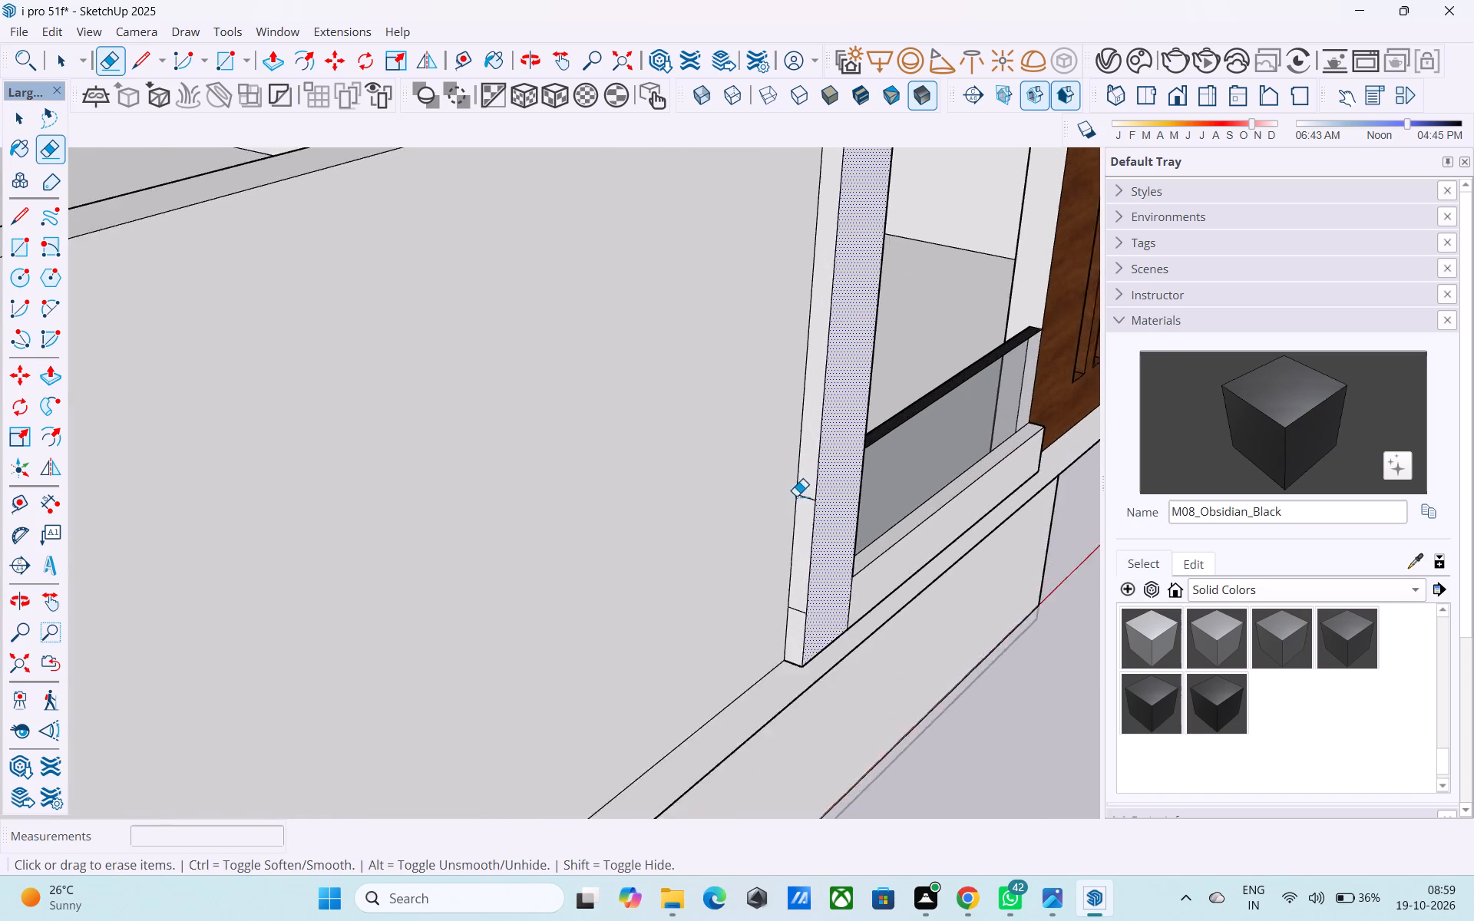
scroll(796, 496, up, 6)
click(808, 485)
drag(792, 701, 793, 719)
scroll(868, 636, down, 10)
middle_click(876, 664)
scroll(877, 665, up, 8)
click(881, 665)
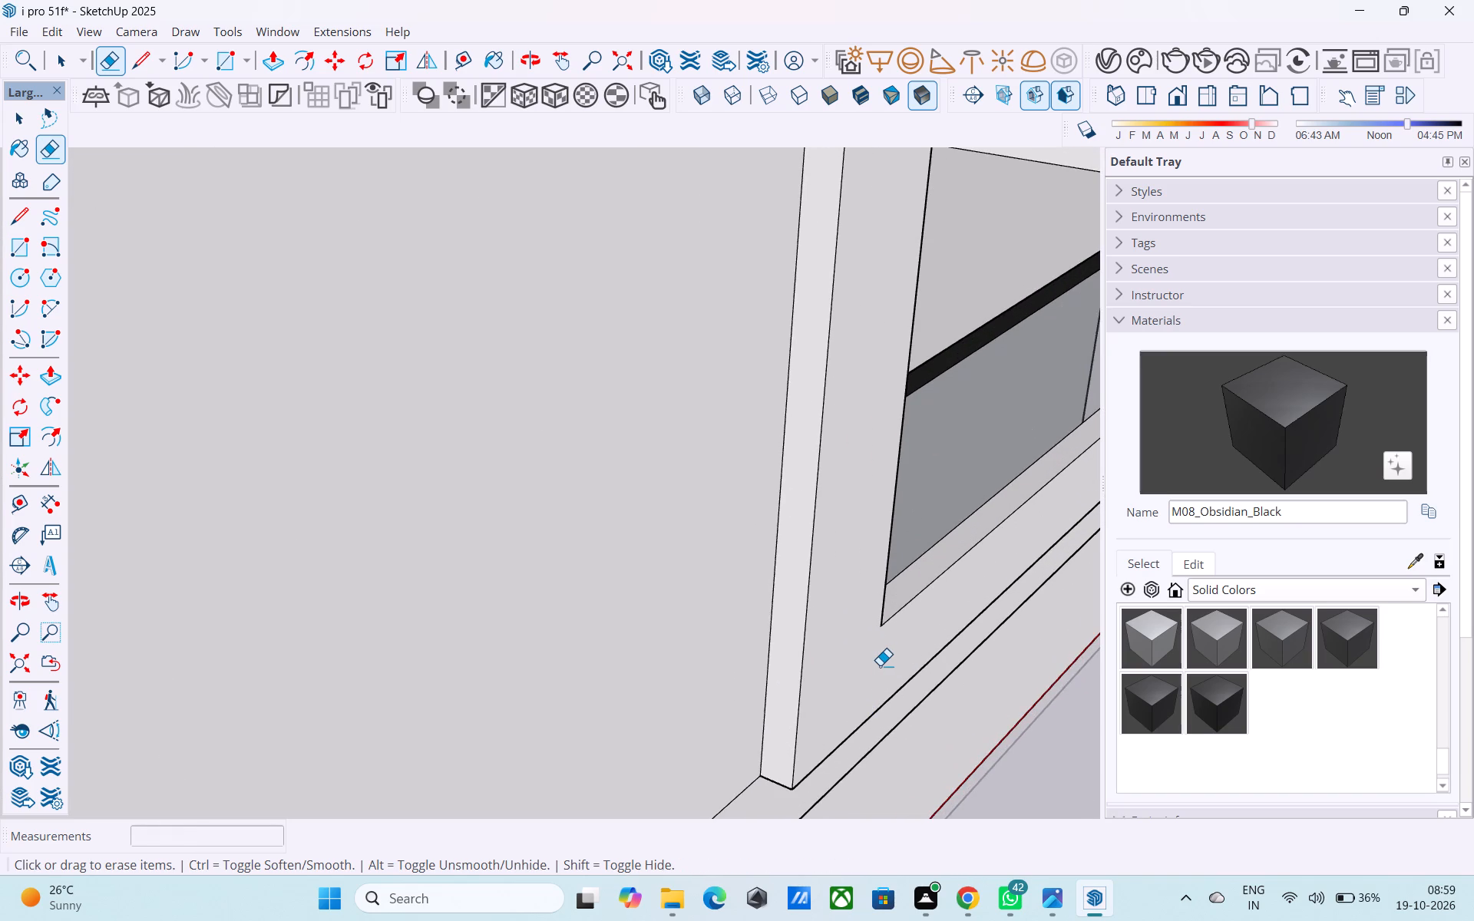
Copy the inner vertical edge at the same wall's end 9" along the wall's inside face.
scroll(880, 665, down, 3)
middle_drag(880, 665, 694, 701)
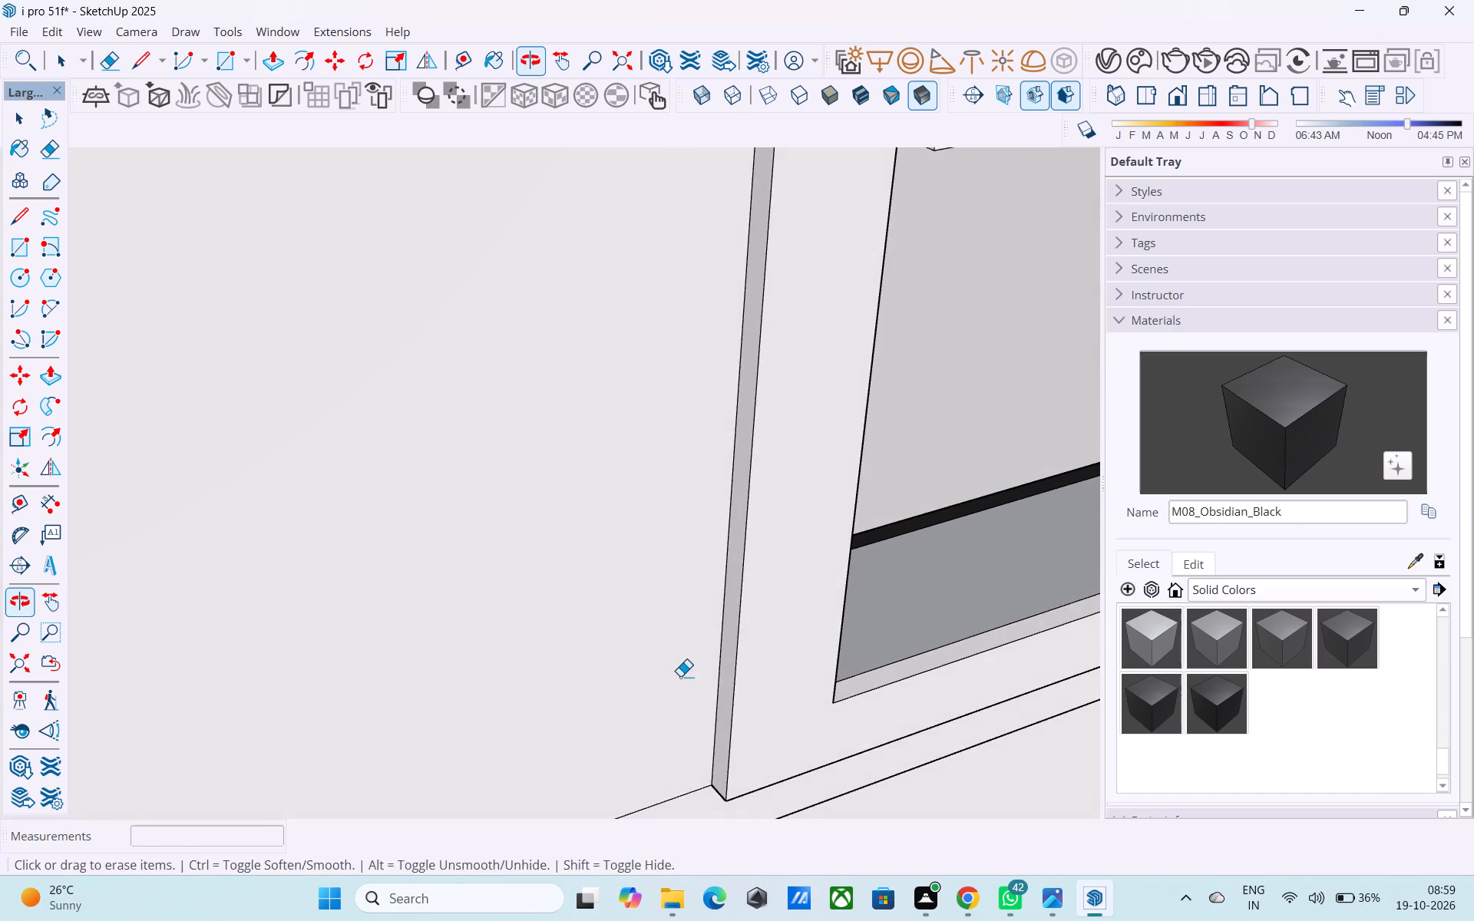
middle_drag(700, 656, 452, 723)
scroll(449, 724, down, 11)
middle_drag(493, 643, 402, 620)
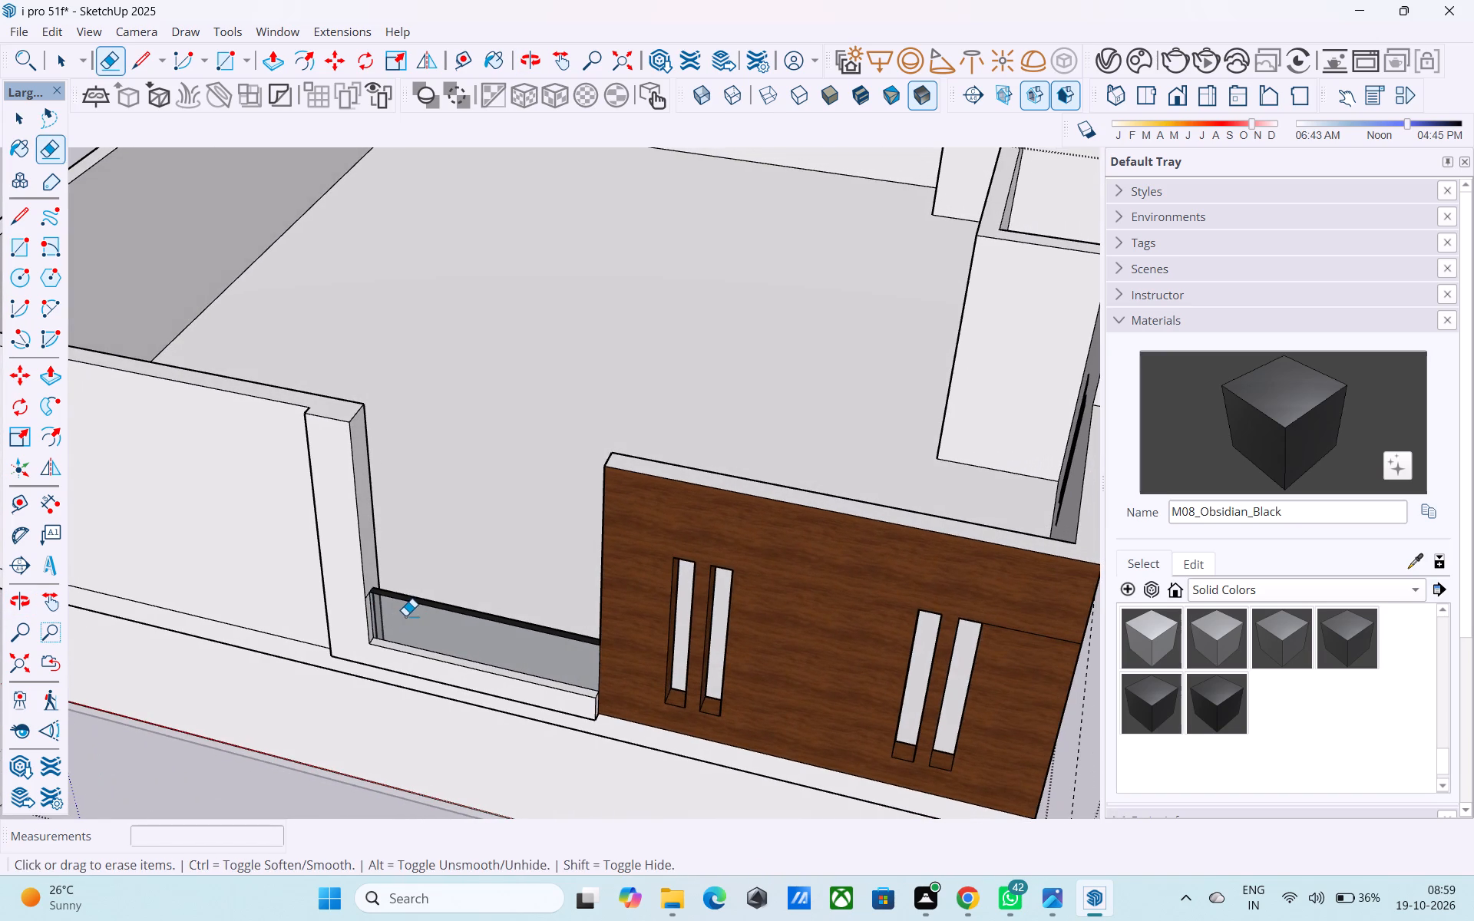
scroll(517, 566, down, 5)
middle_drag(522, 560, 498, 658)
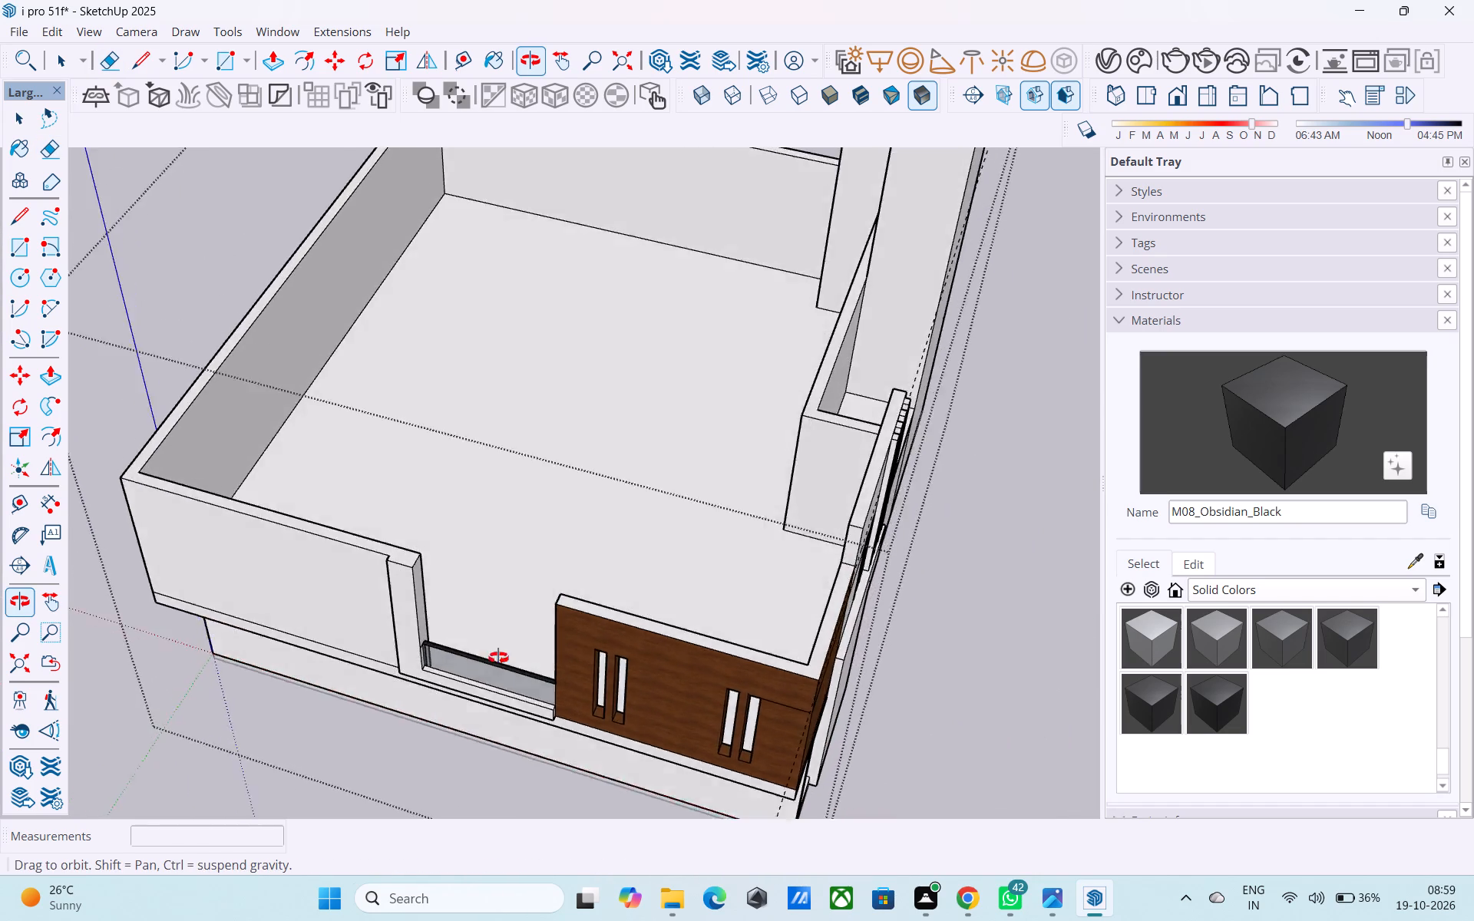
middle_drag(498, 658, 342, 702)
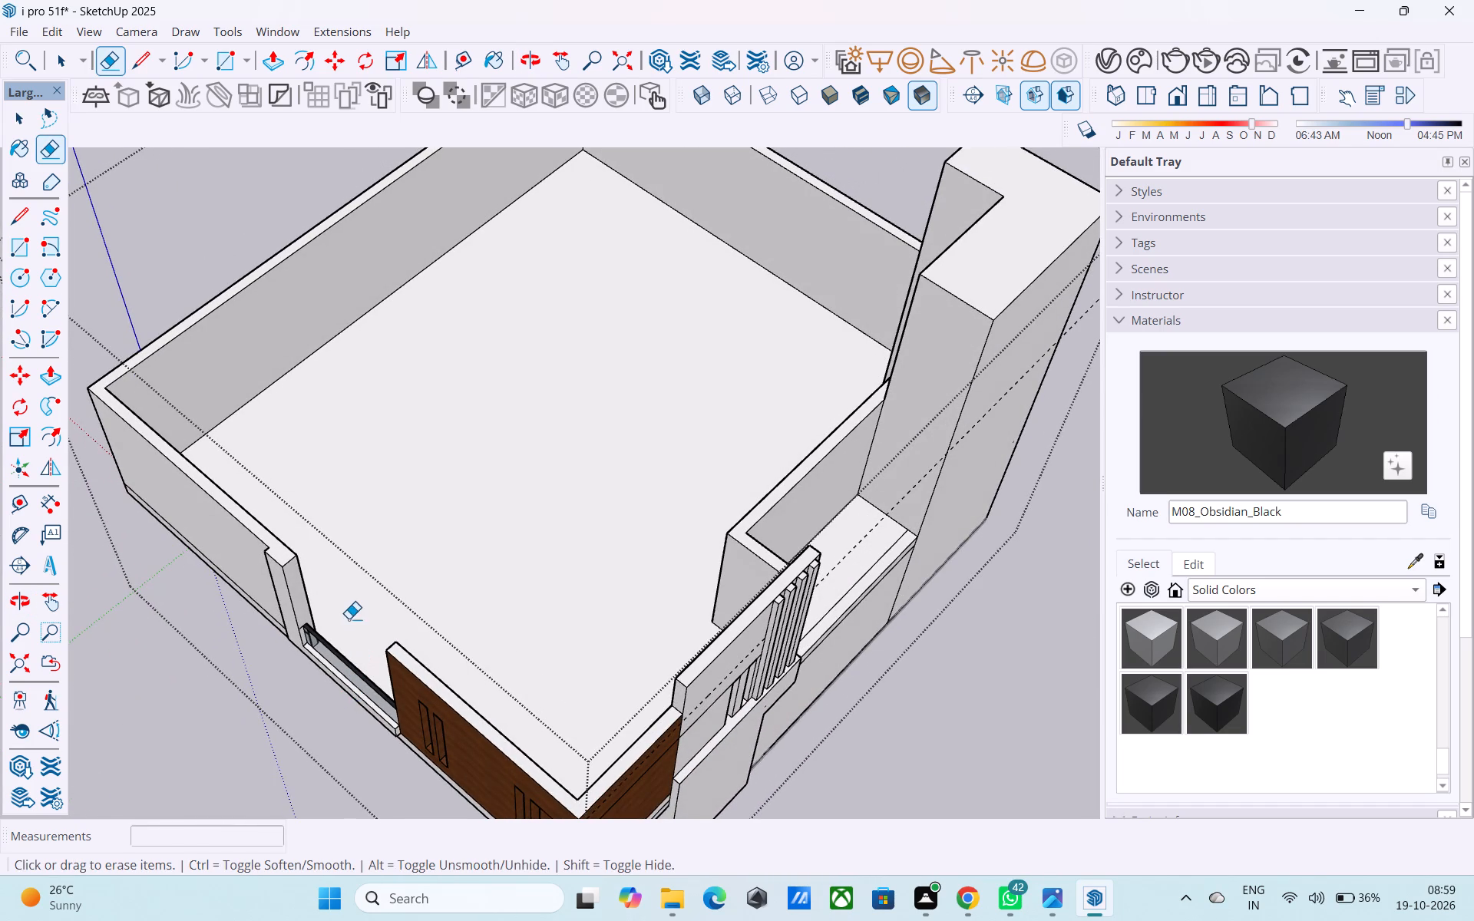
shift+middle_drag(349, 618, 349, 692)
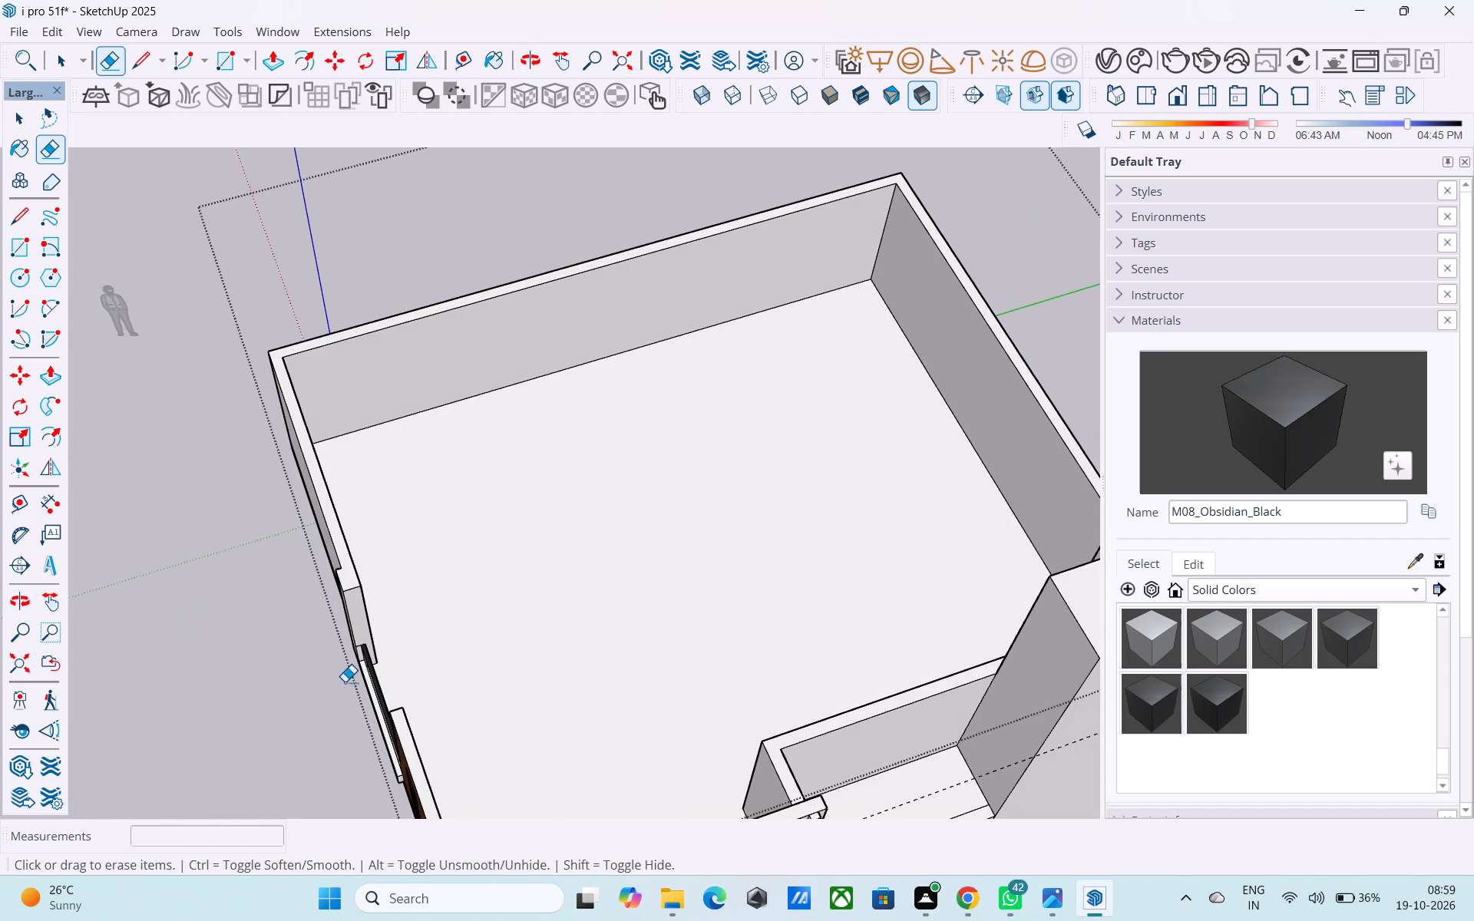
middle_drag(598, 602, 339, 527)
scroll(206, 365, up, 7)
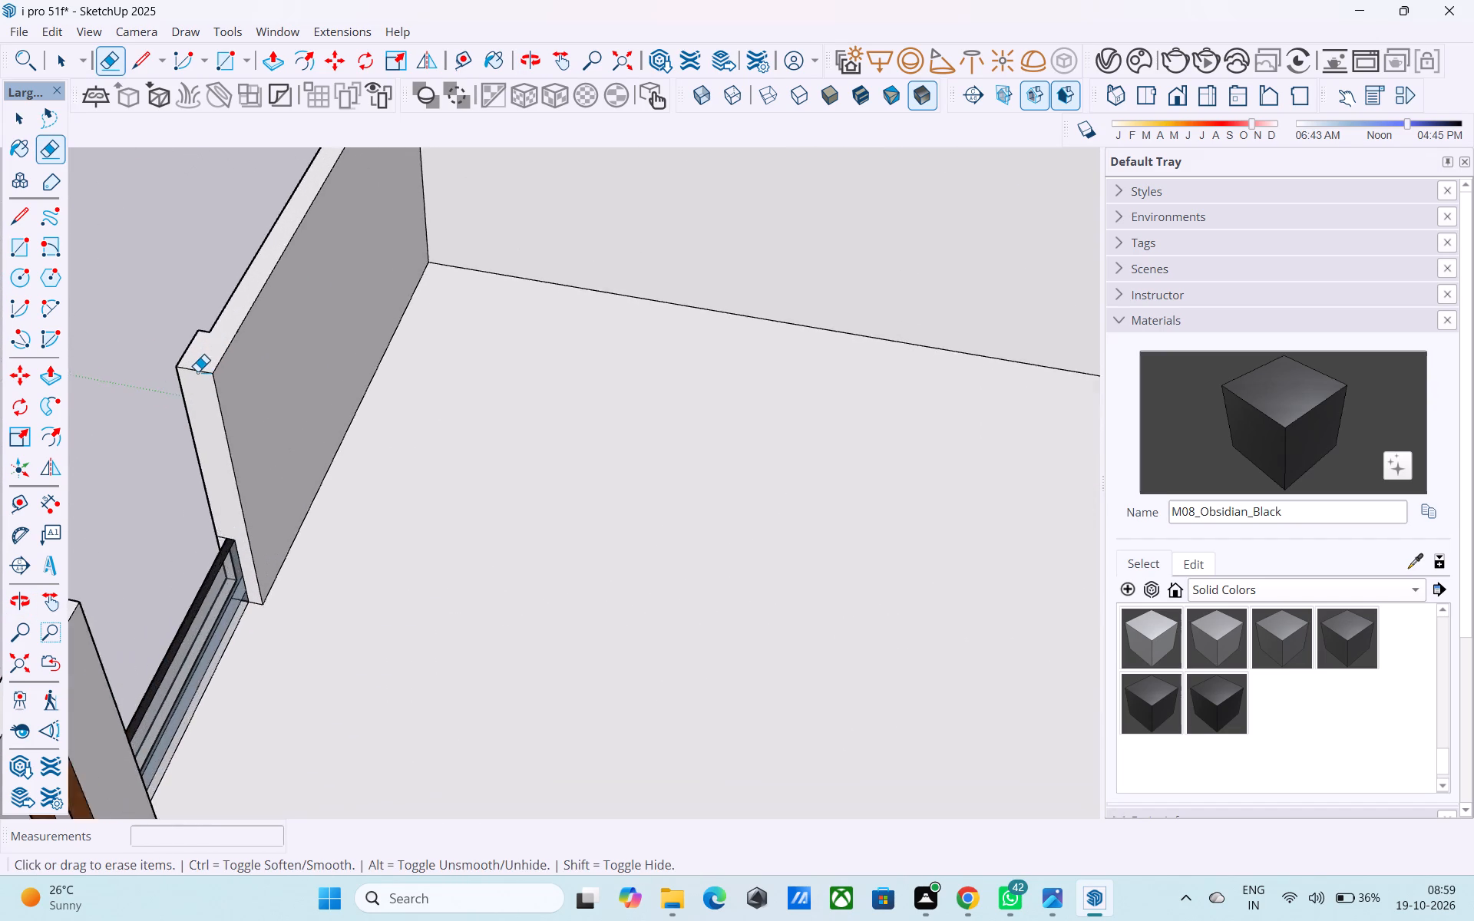
scroll(197, 371, up, 5)
middle_drag(199, 373, 216, 375)
key(space)
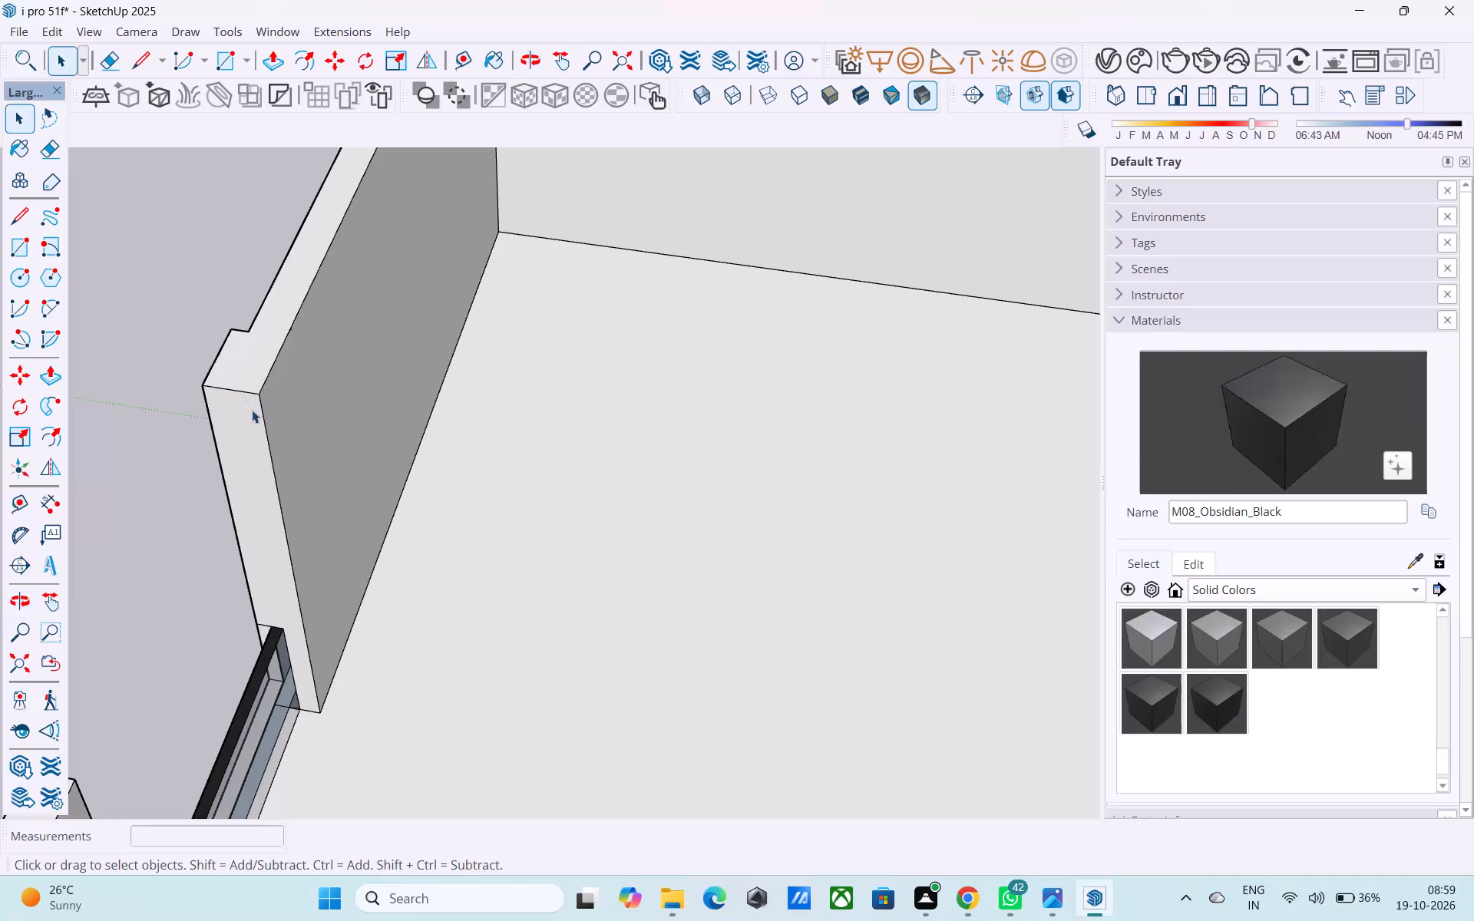
click(263, 416)
key(m)
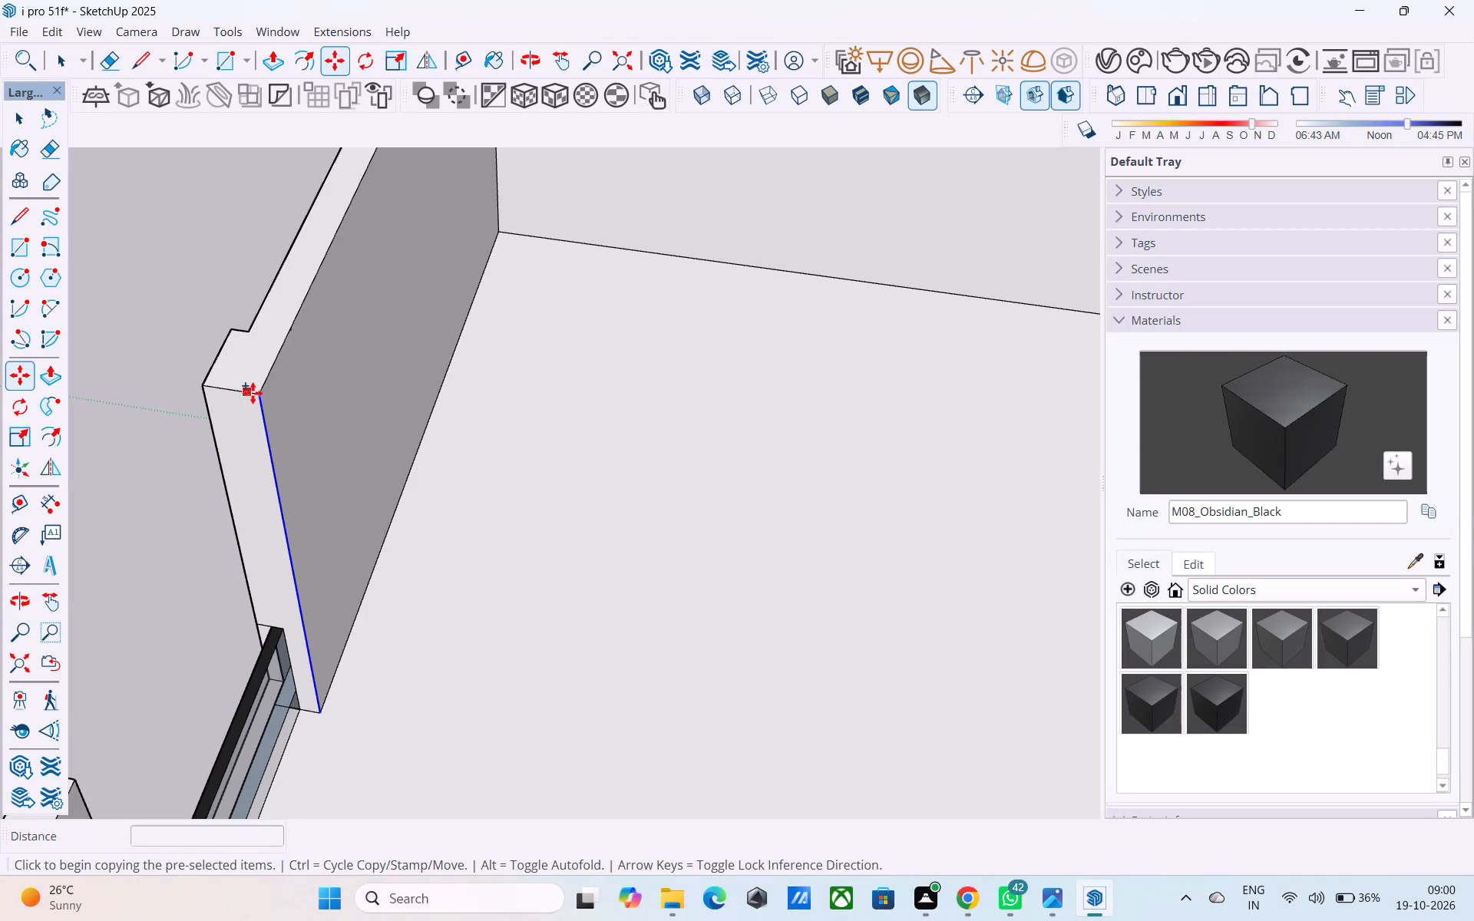
click(259, 397)
text(9")
key(Return)
key(space)
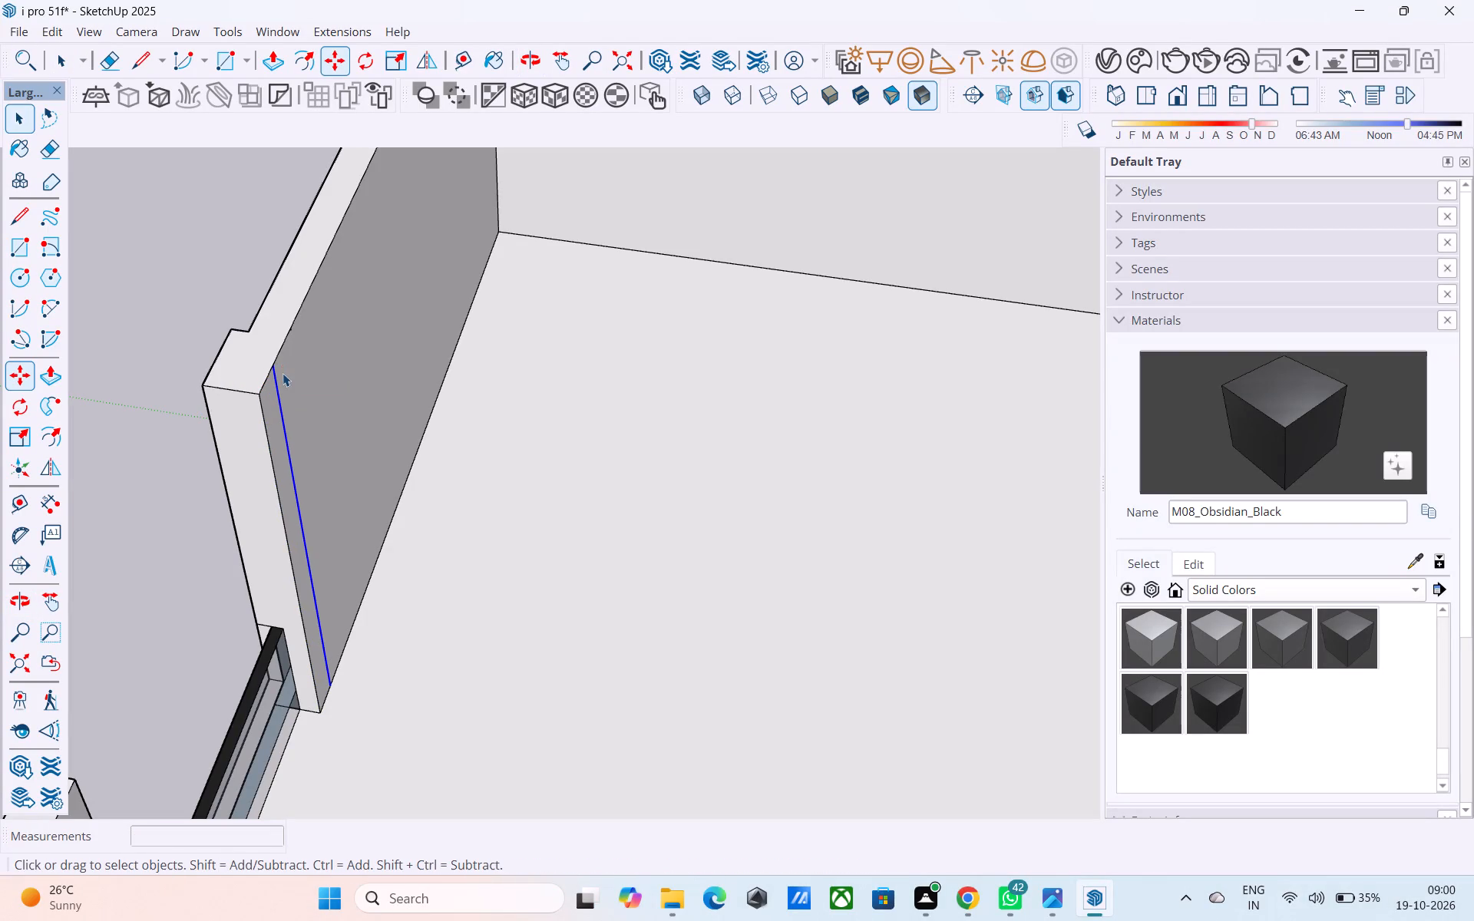
Push/Pull the 9" strip on the wall's inside face 6' into the terrace as a cross wall.
click(273, 392)
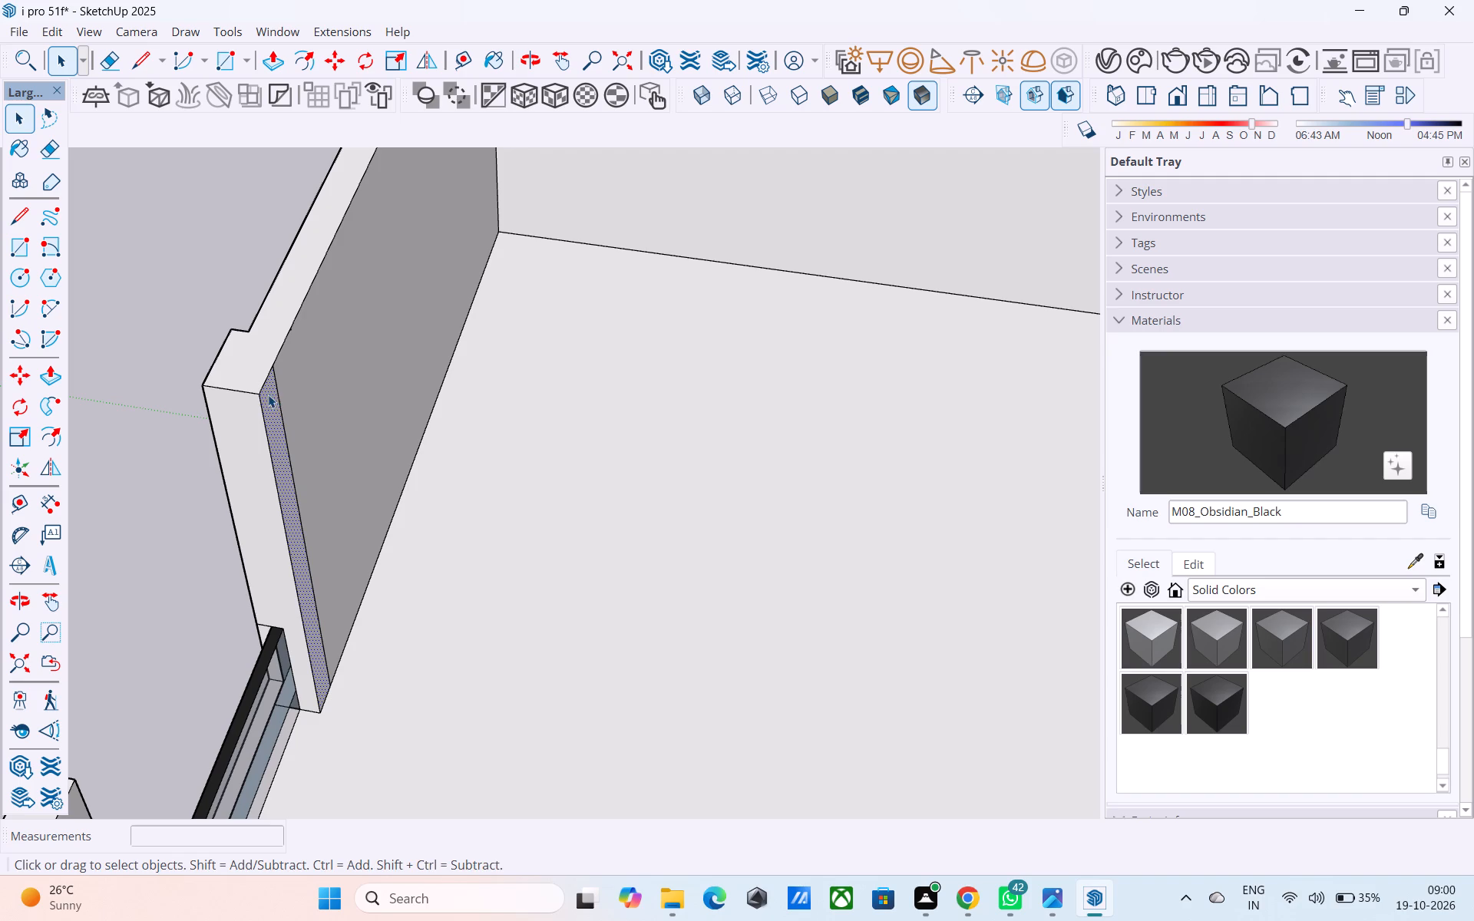
key(p)
click(267, 393)
scroll(444, 441, down, 5)
middle_drag(445, 460, 468, 468)
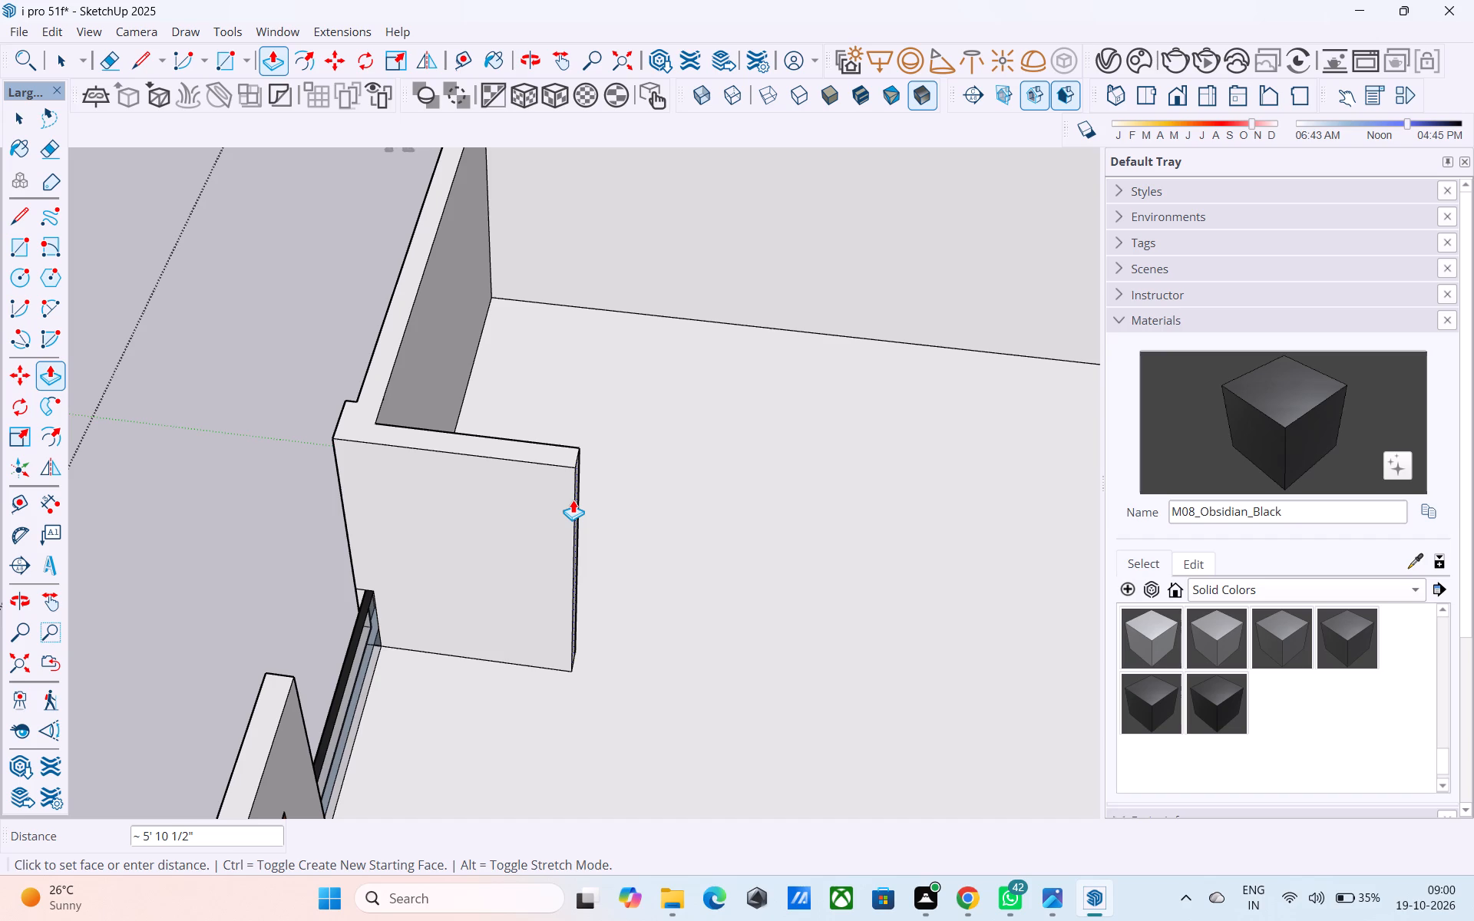
text(6')
key(Return)
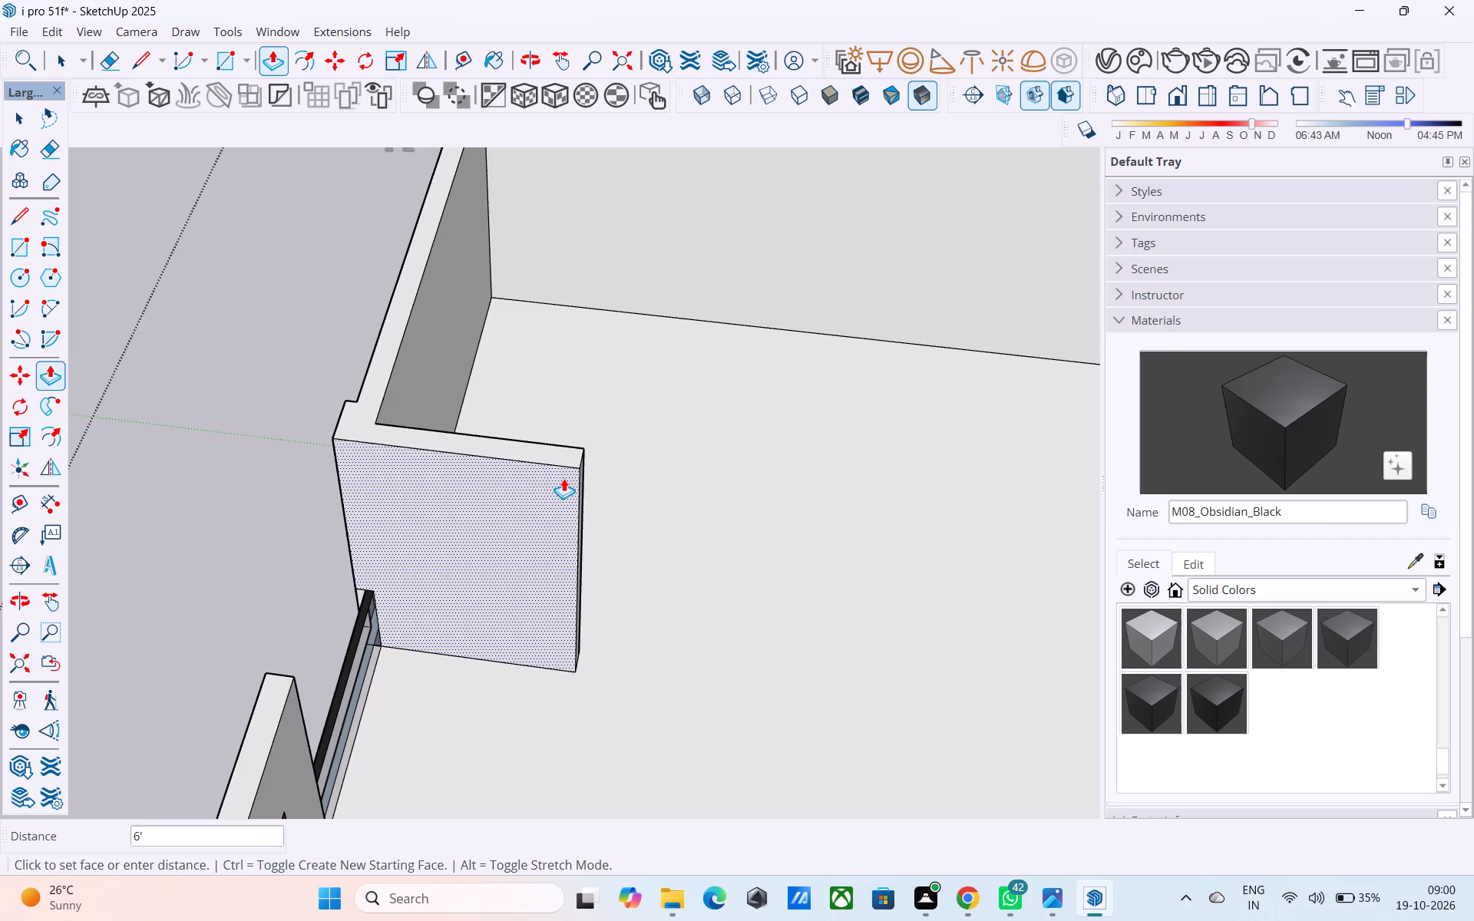
middle_drag(560, 473, 550, 404)
key(space)
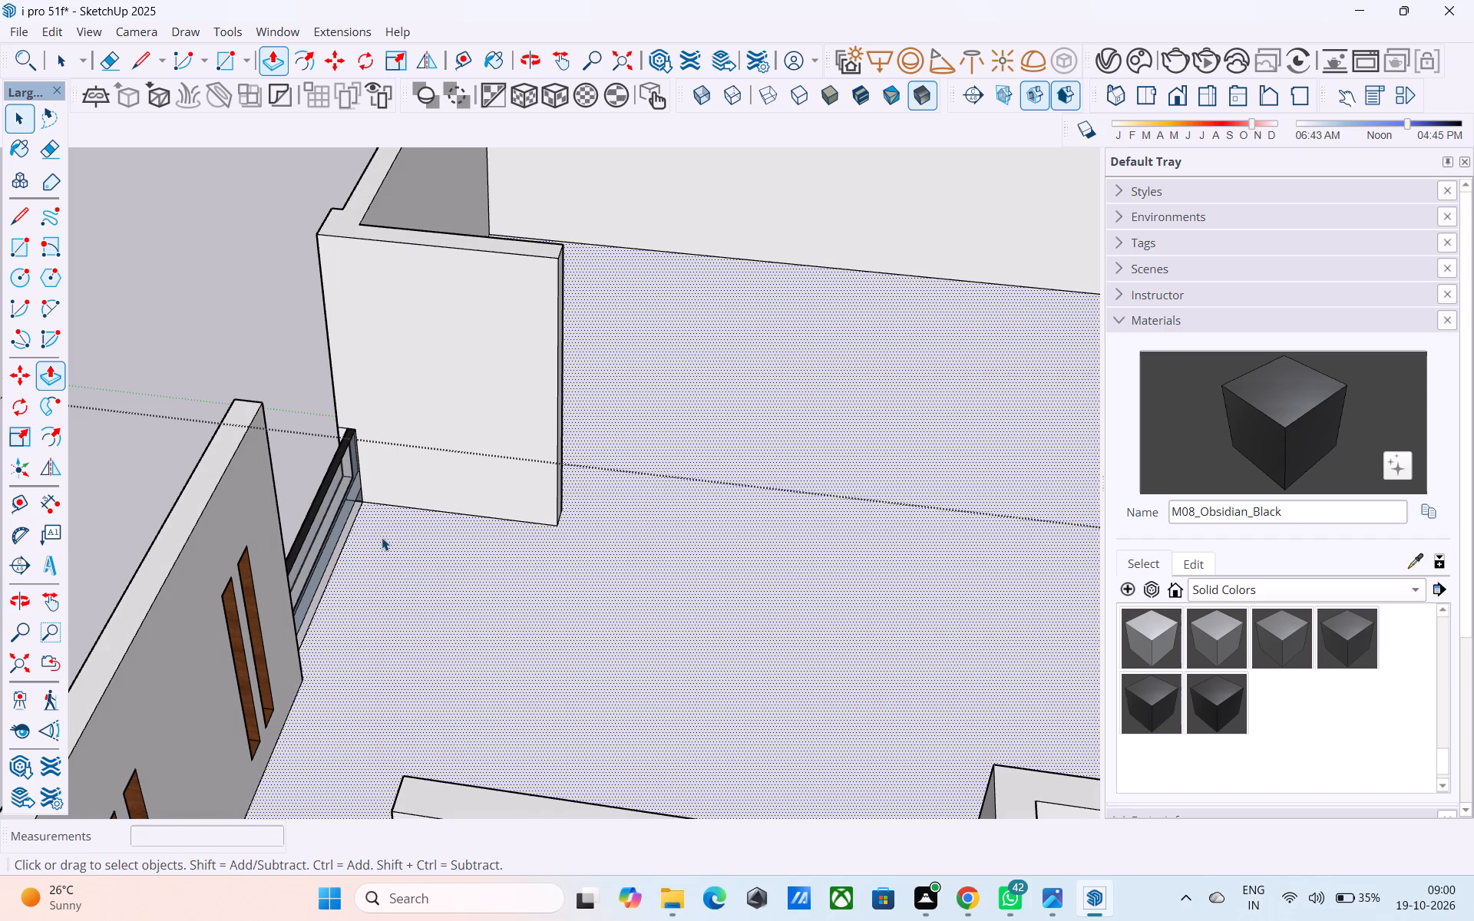
Copy the inner vertical edge at the slotted wall's end 9" along the wall's inside face.
scroll(377, 530, down, 3)
middle_drag(377, 530, 554, 560)
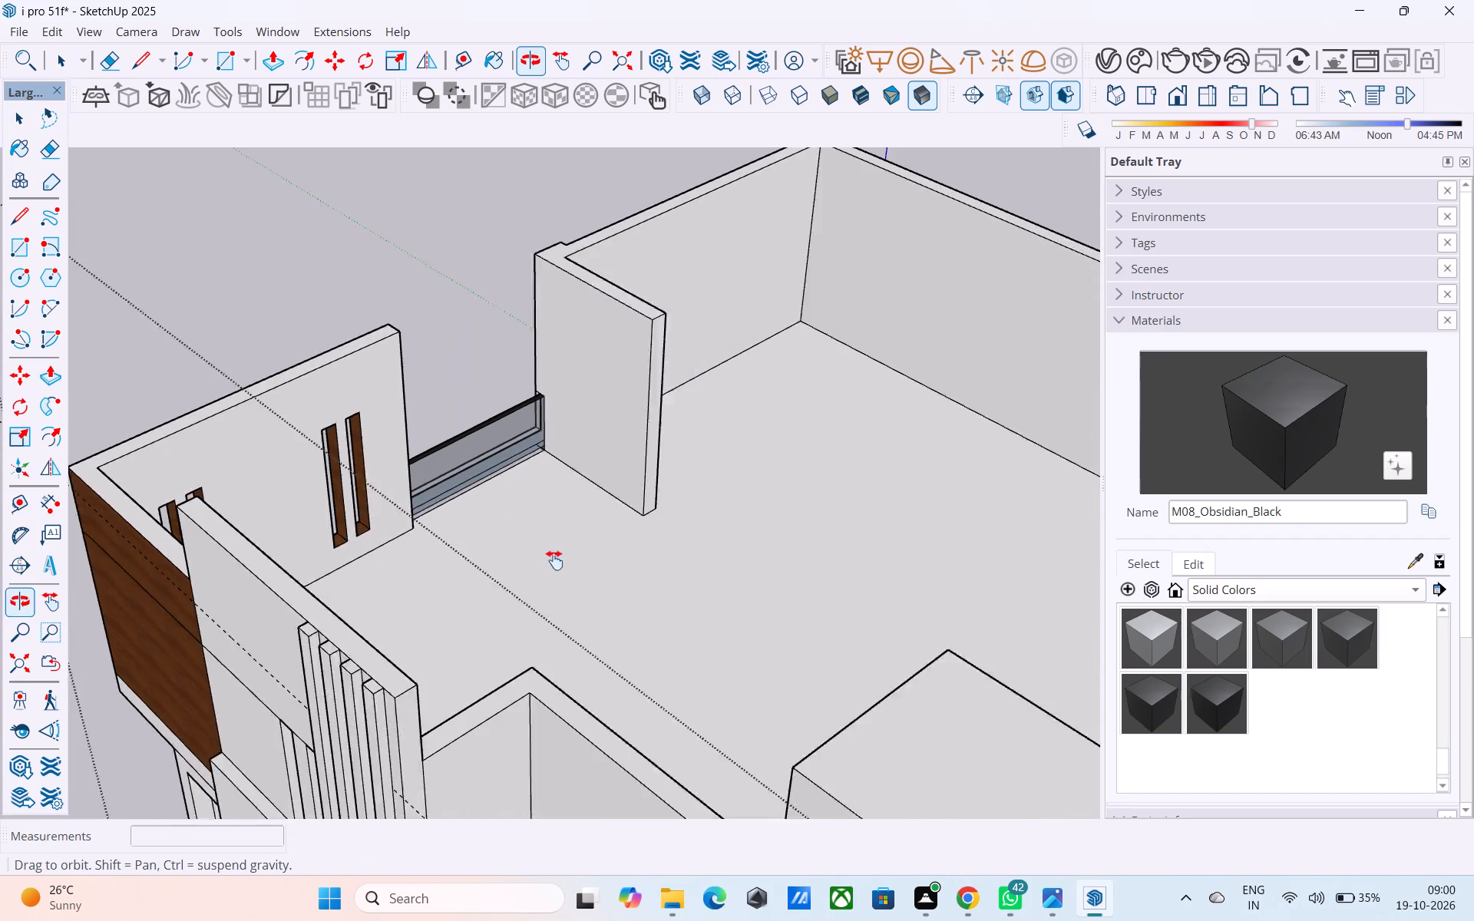
middle_drag(554, 560, 550, 562)
middle_drag(435, 508, 410, 514)
middle_drag(368, 503, 490, 606)
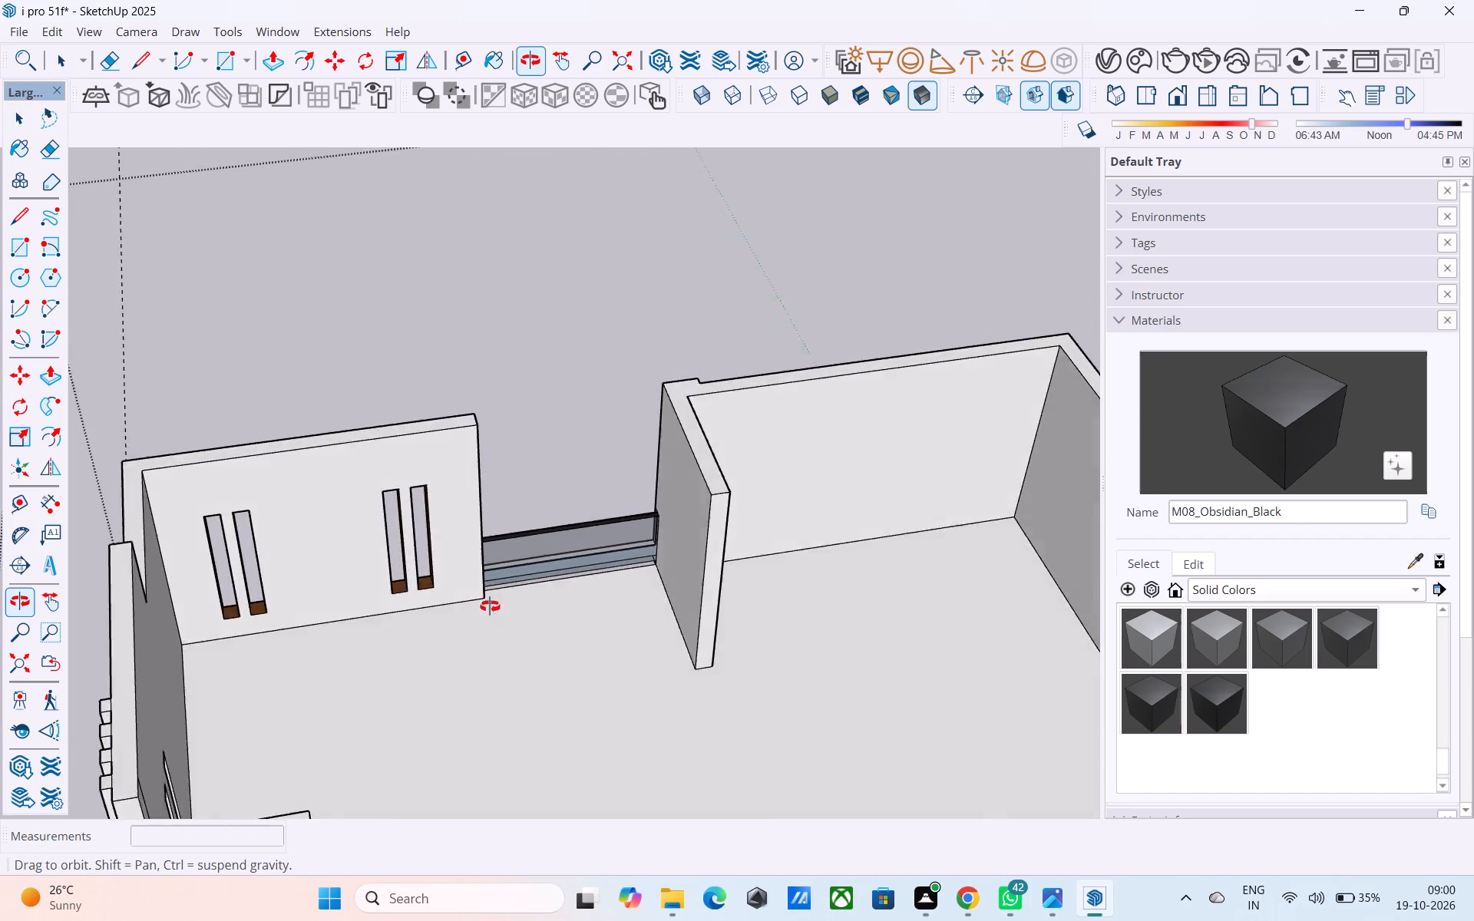
middle_drag(490, 606, 387, 744)
scroll(362, 581, up, 6)
middle_drag(464, 512, 401, 550)
scroll(415, 530, up, 5)
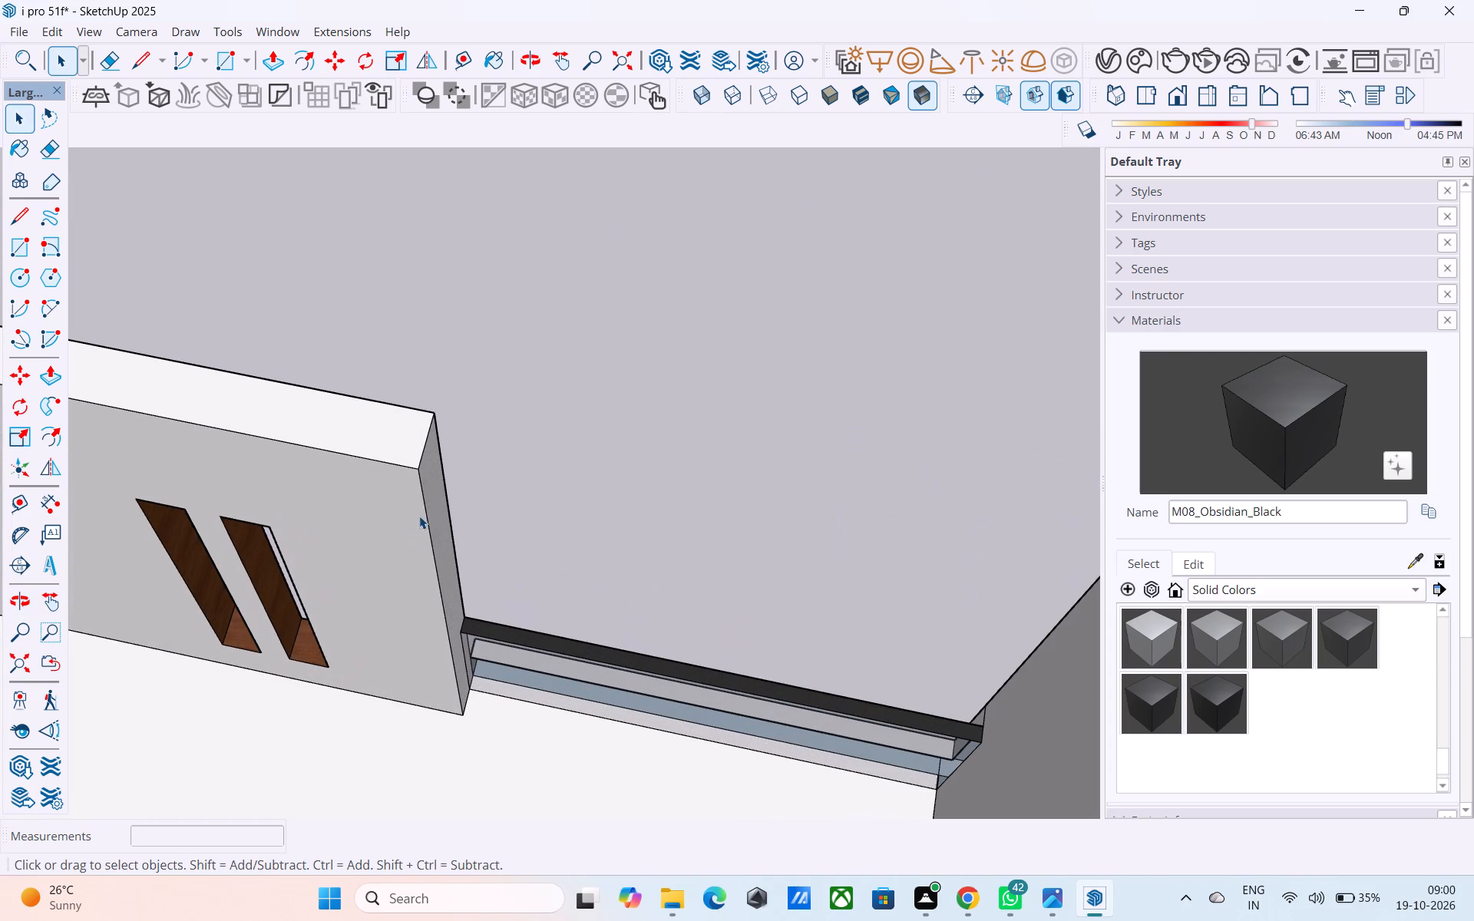
click(425, 517)
key(m)
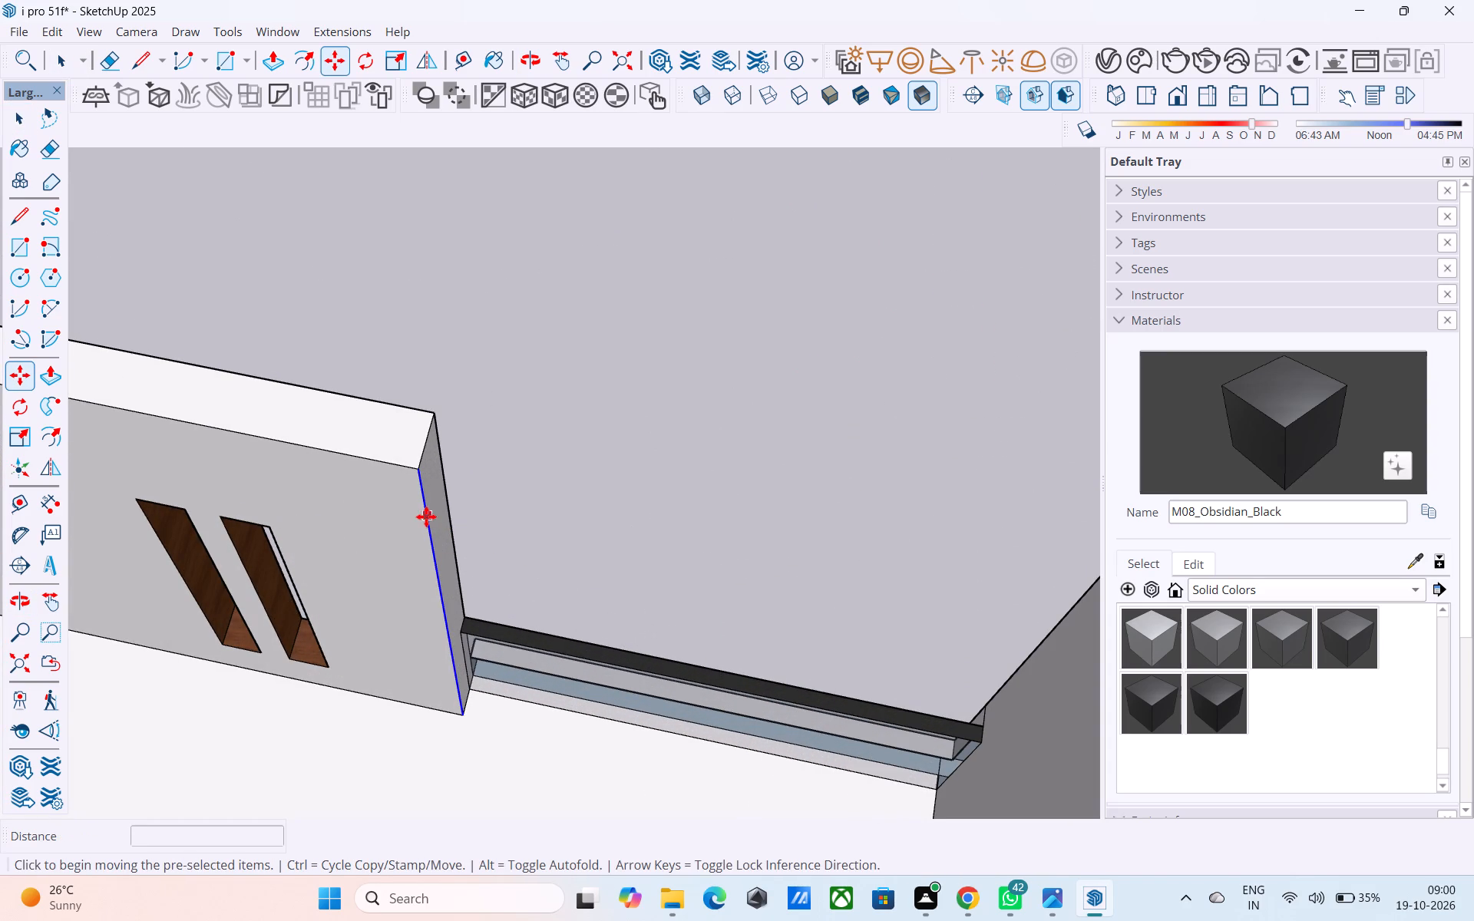
click(419, 473)
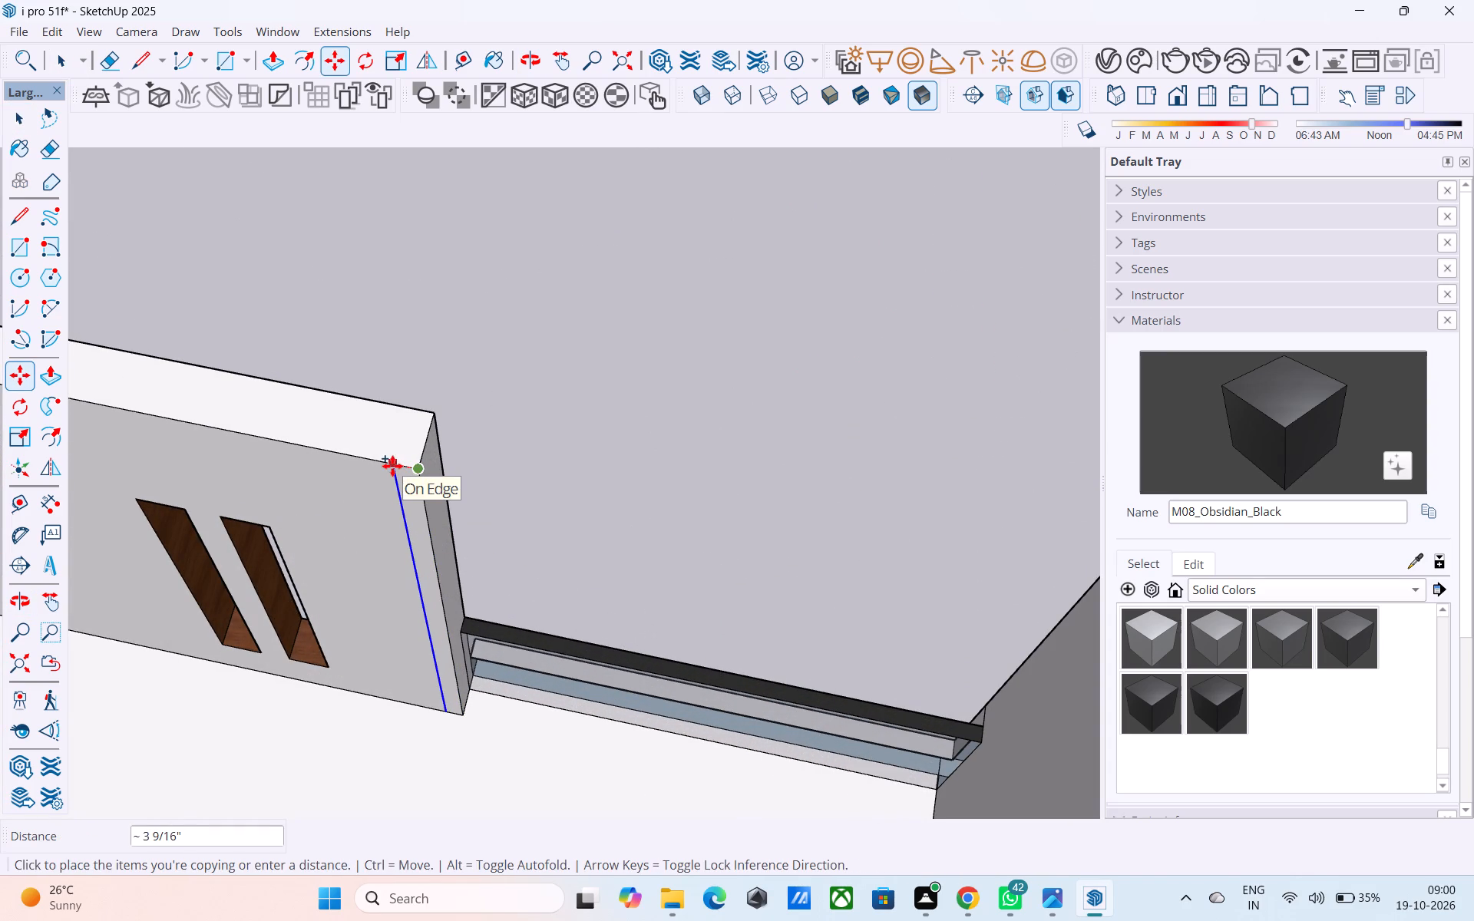
key(9)
key(shift+quotedbl)
key(Return)
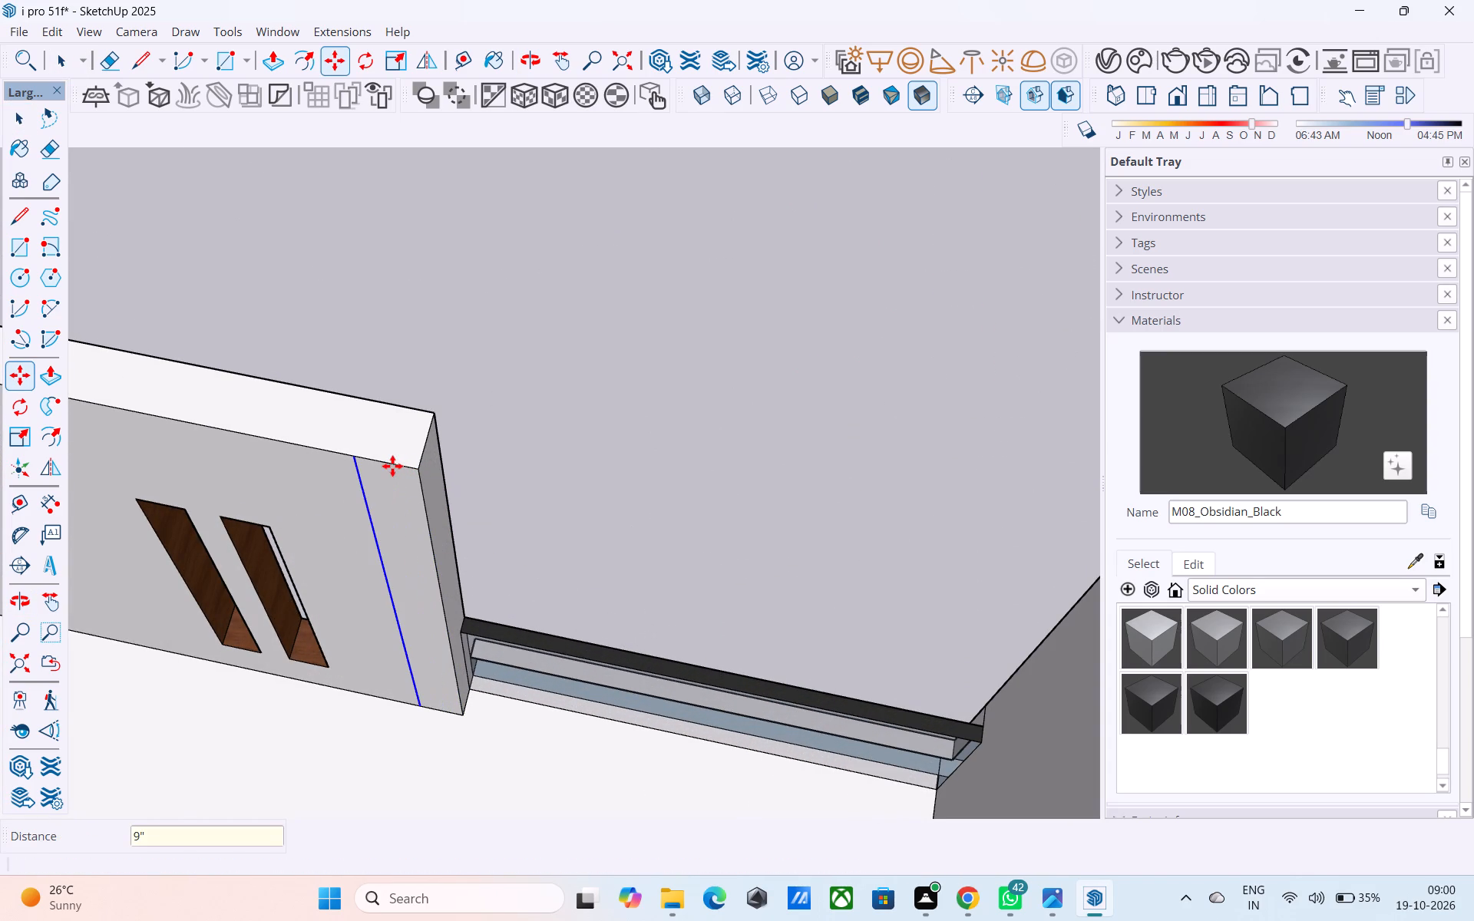
key(space)
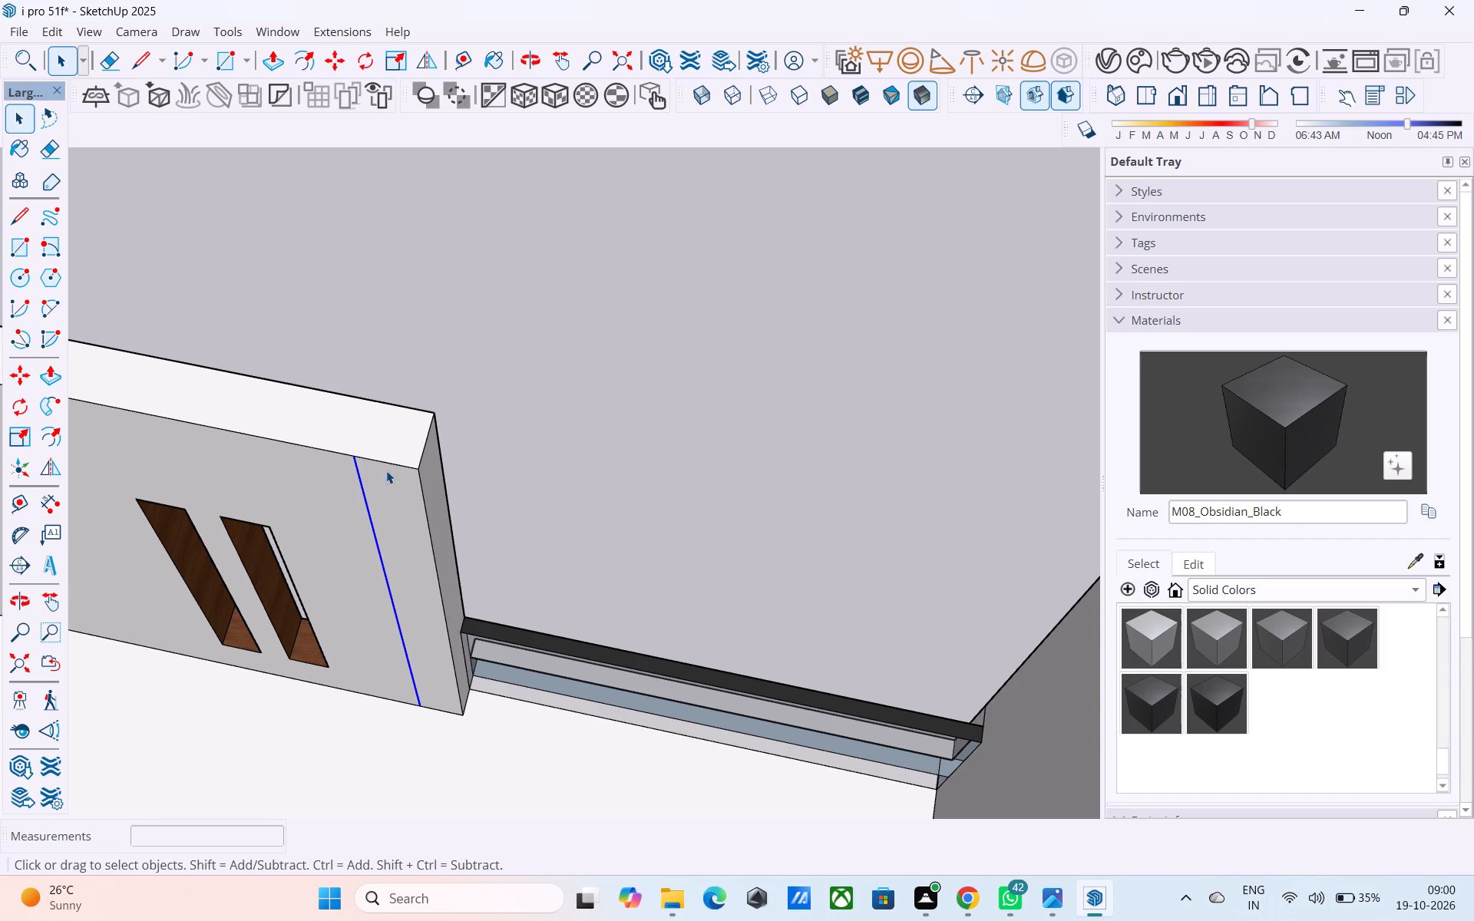
click(395, 486)
Draw a short line from the parapet ledge's corner across the slotted wall's end face to the parapet's inner vertical edge.
middle_drag(649, 683, 654, 615)
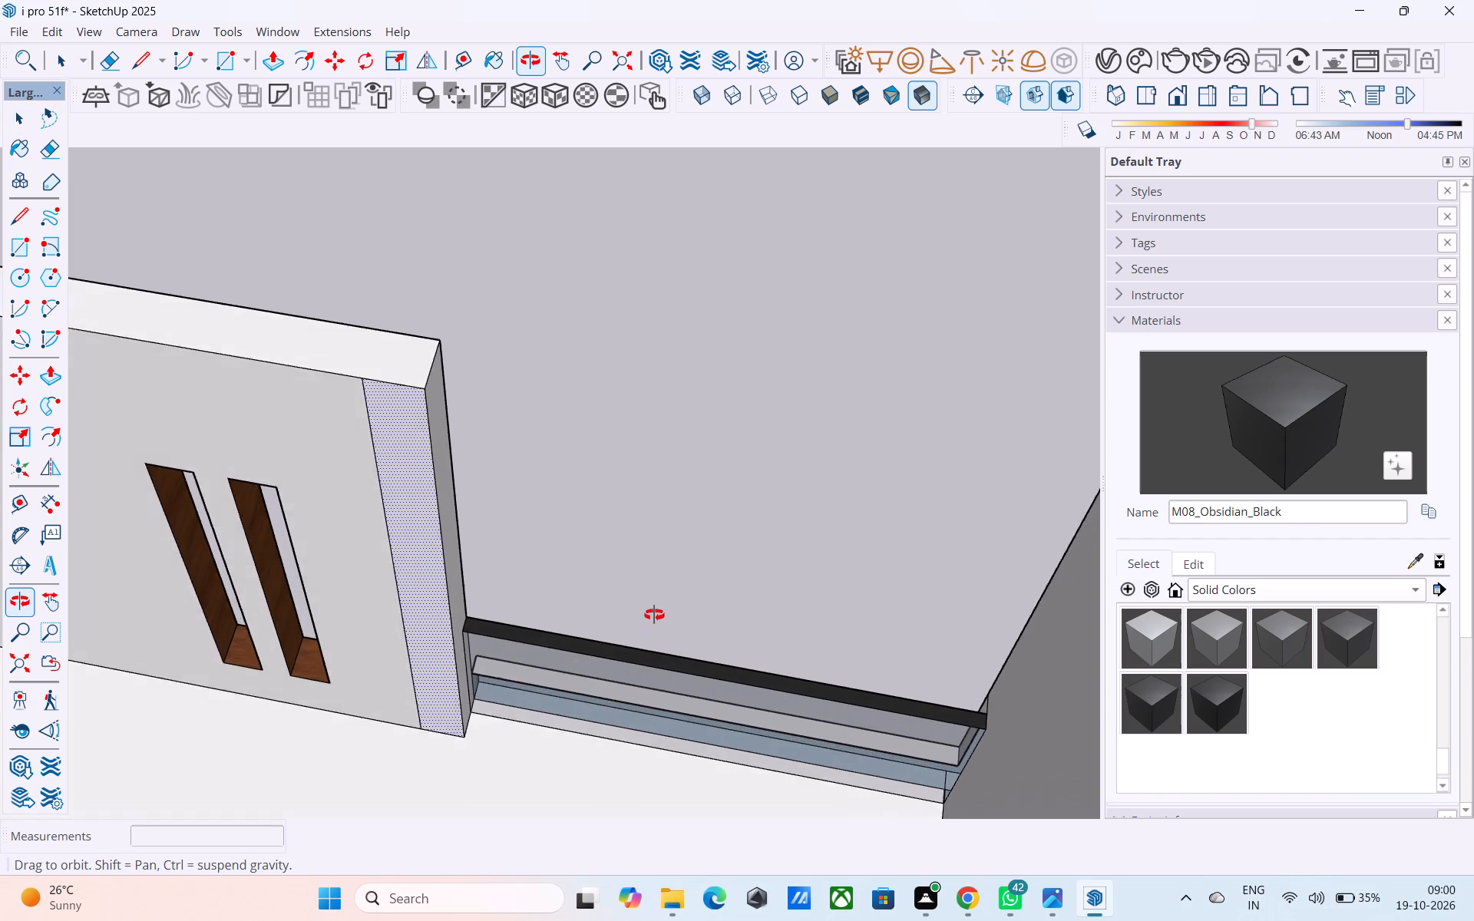
middle_drag(654, 615, 691, 452)
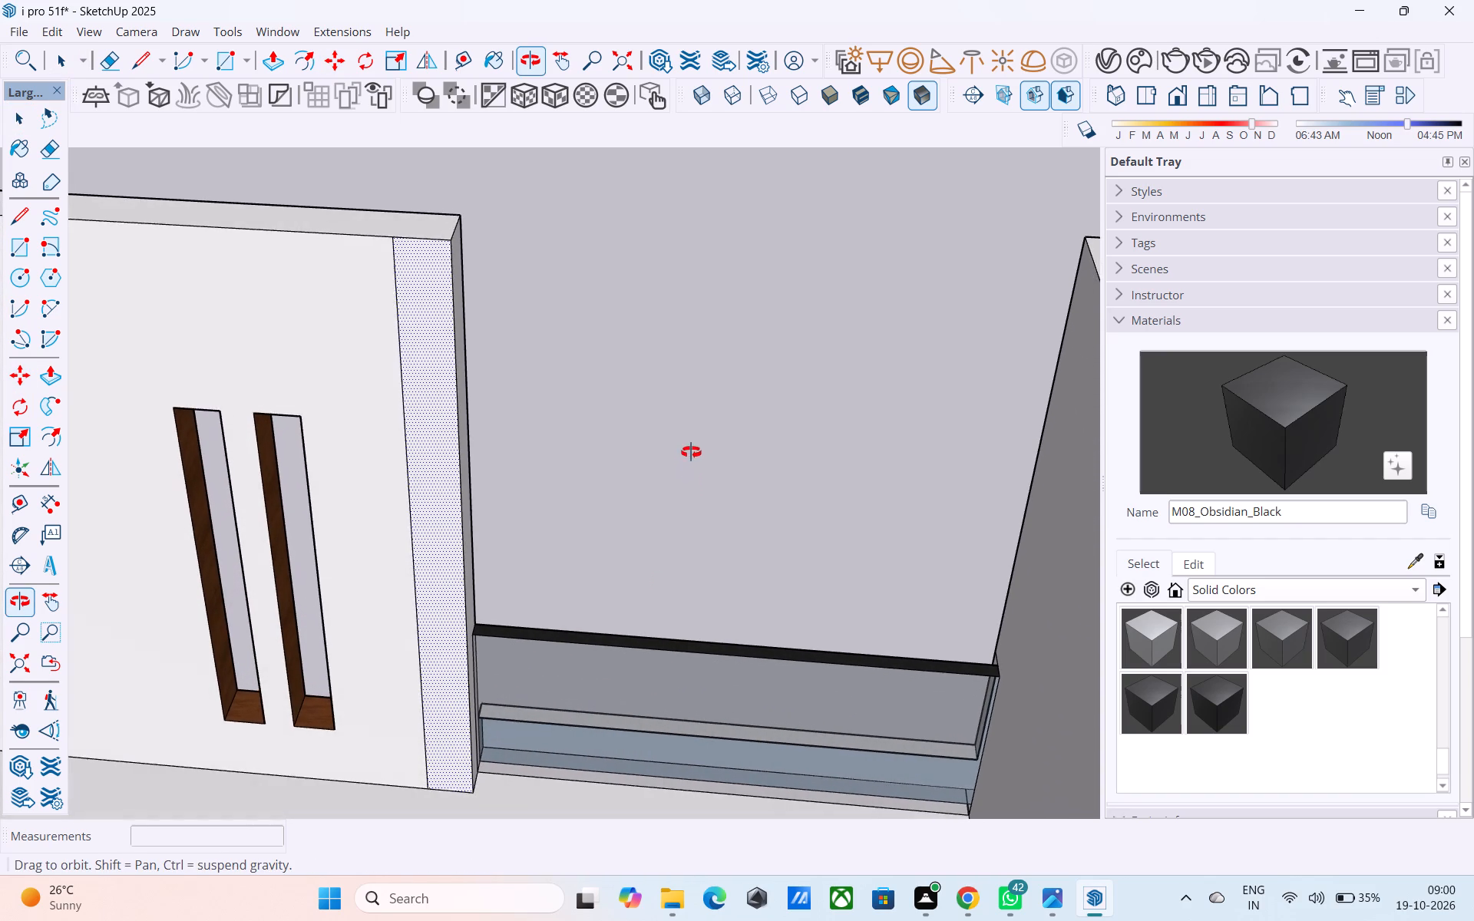
middle_drag(691, 452, 511, 520)
scroll(451, 699, up, 13)
middle_drag(457, 711, 329, 687)
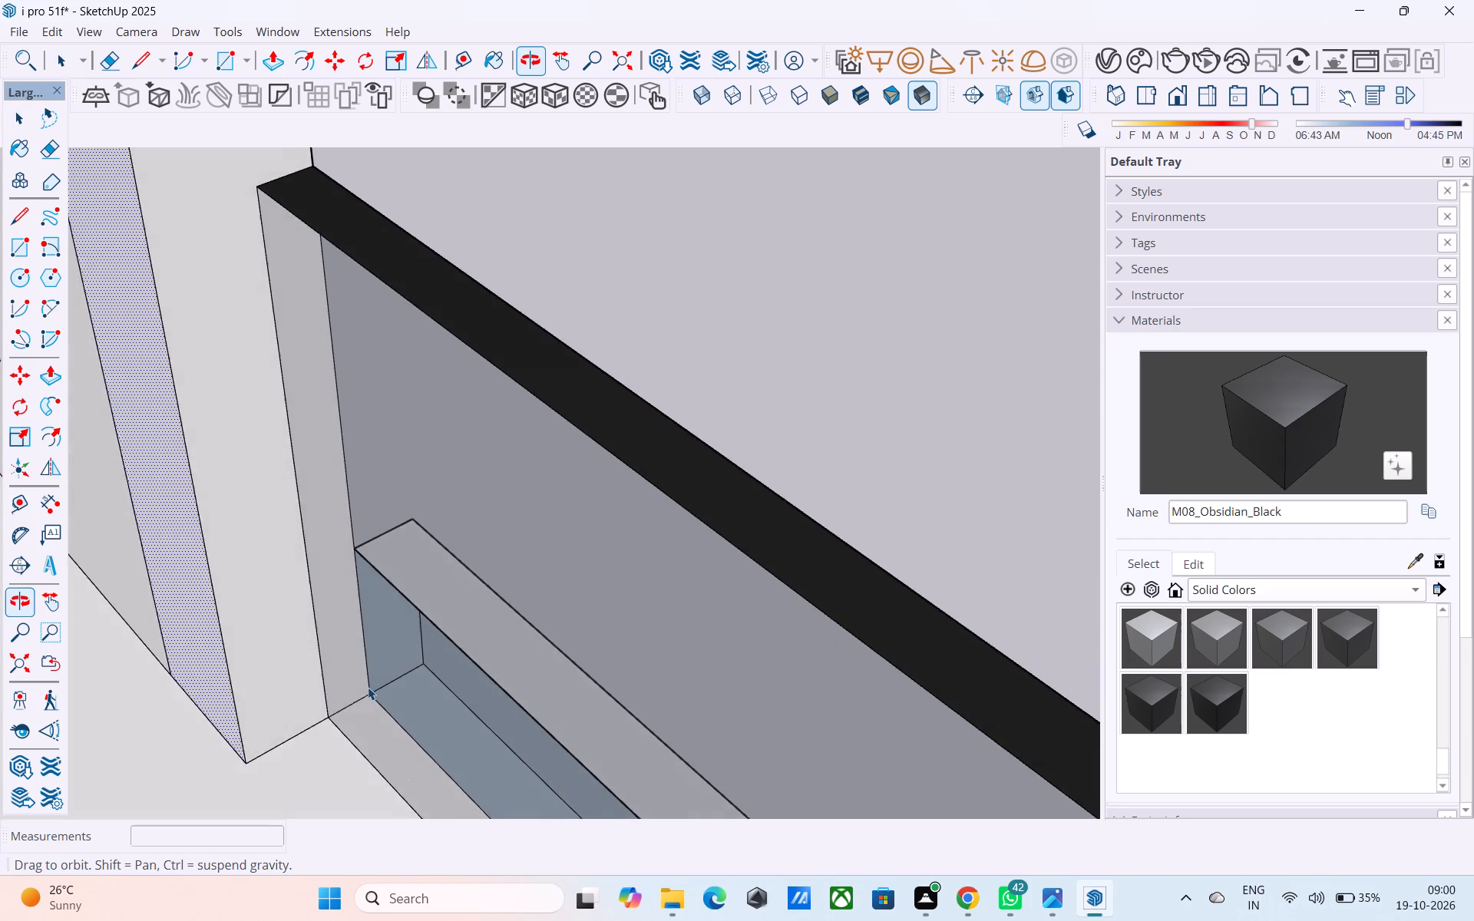
scroll(481, 689, up, 5)
middle_drag(484, 683, 228, 531)
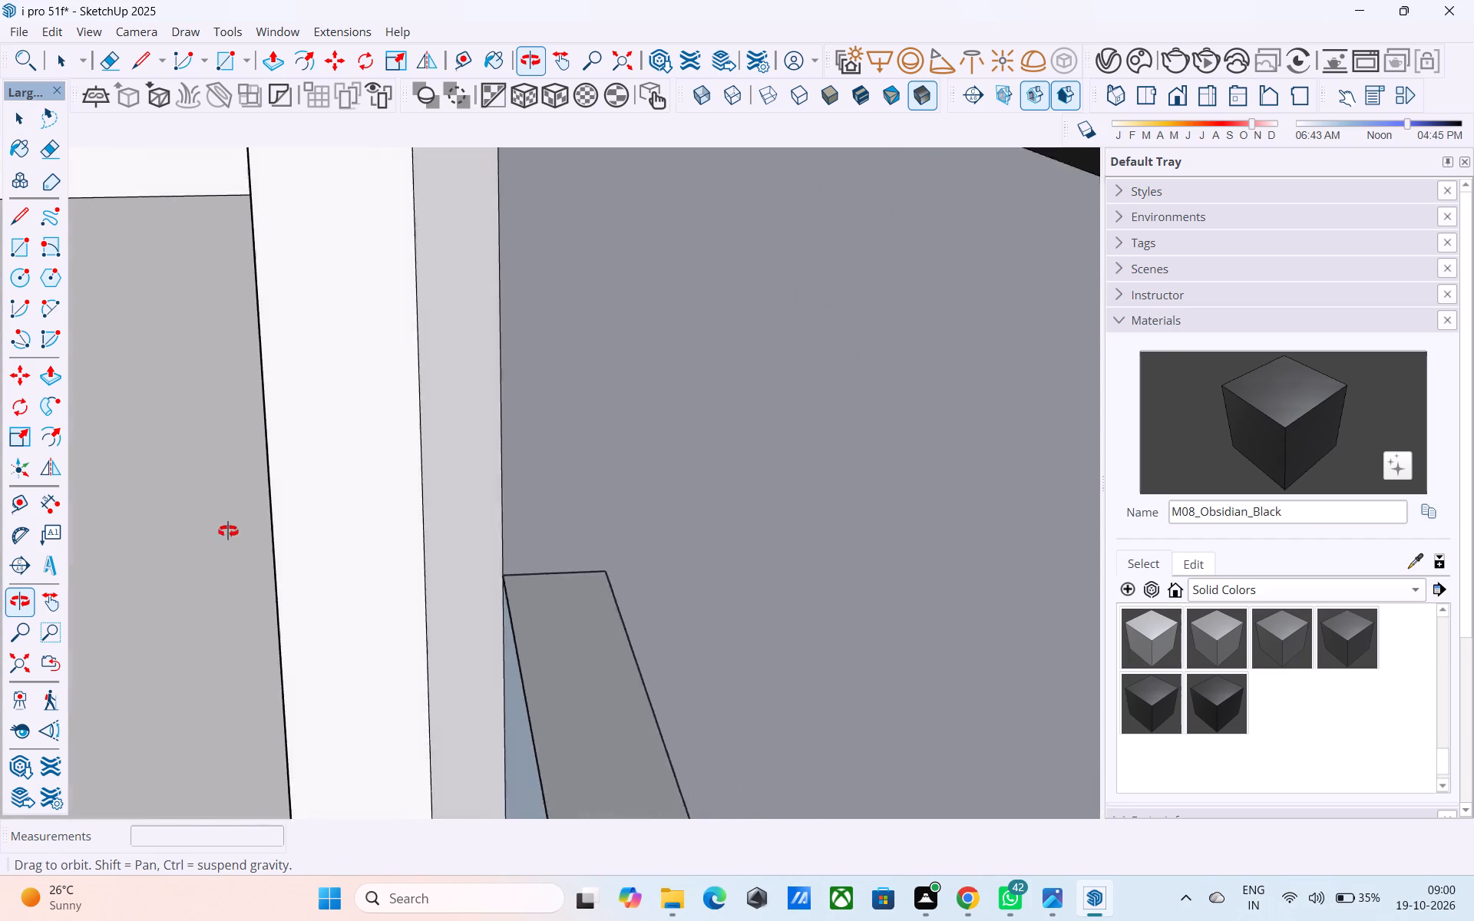
middle_drag(228, 531, 208, 526)
key(l)
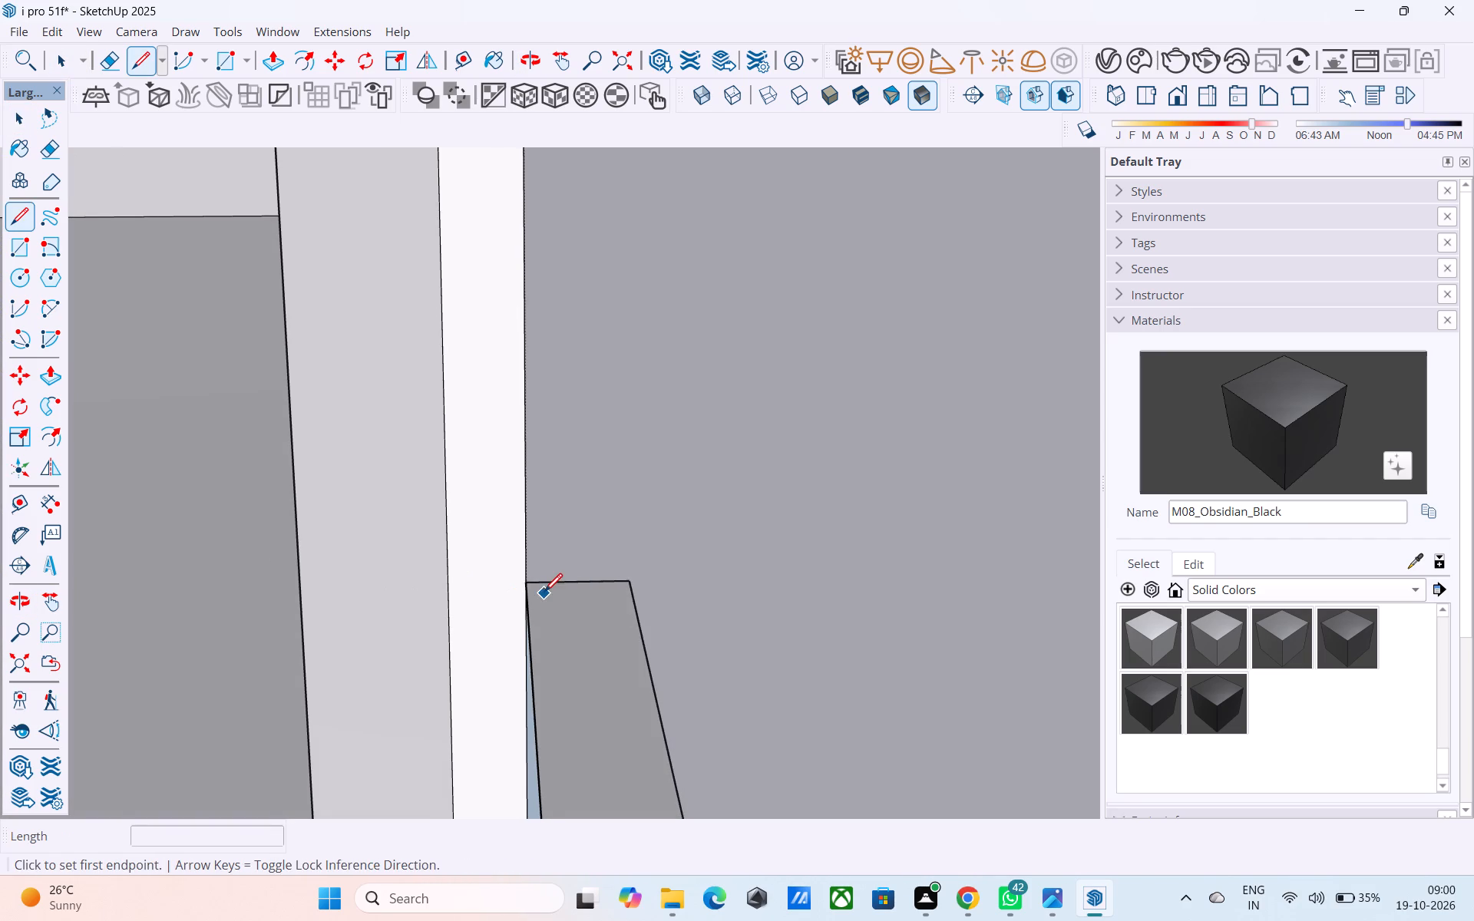
click(527, 584)
click(445, 585)
Draw a rectangle across the open base of the parapet, from the short line's inner endpoint to the floor corner at the cross wall.
middle_drag(448, 585, 497, 596)
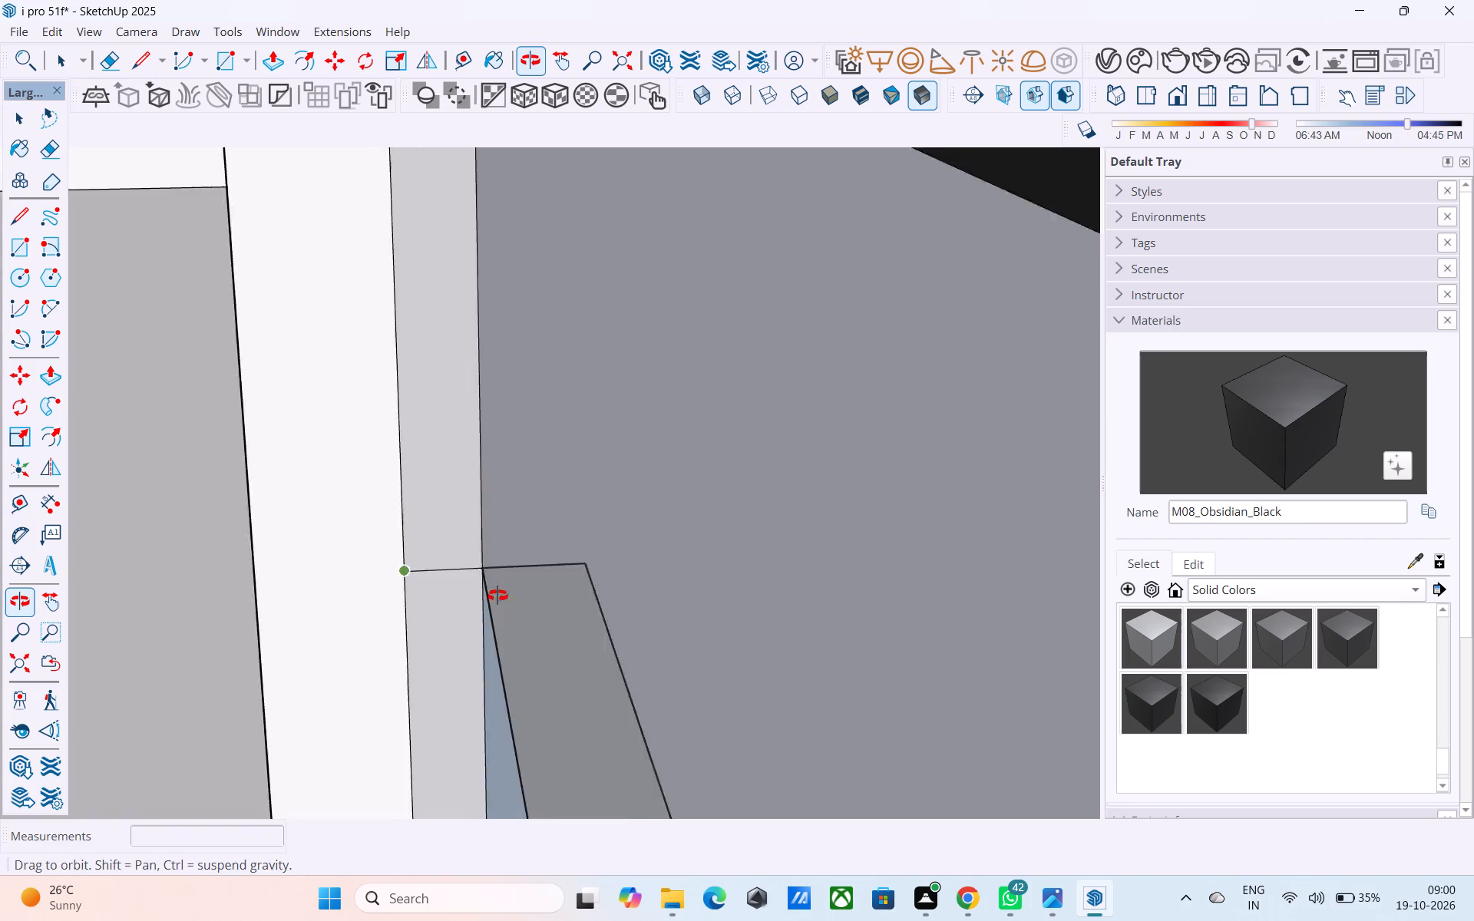
middle_drag(497, 596, 715, 558)
scroll(715, 547, down, 12)
key(r)
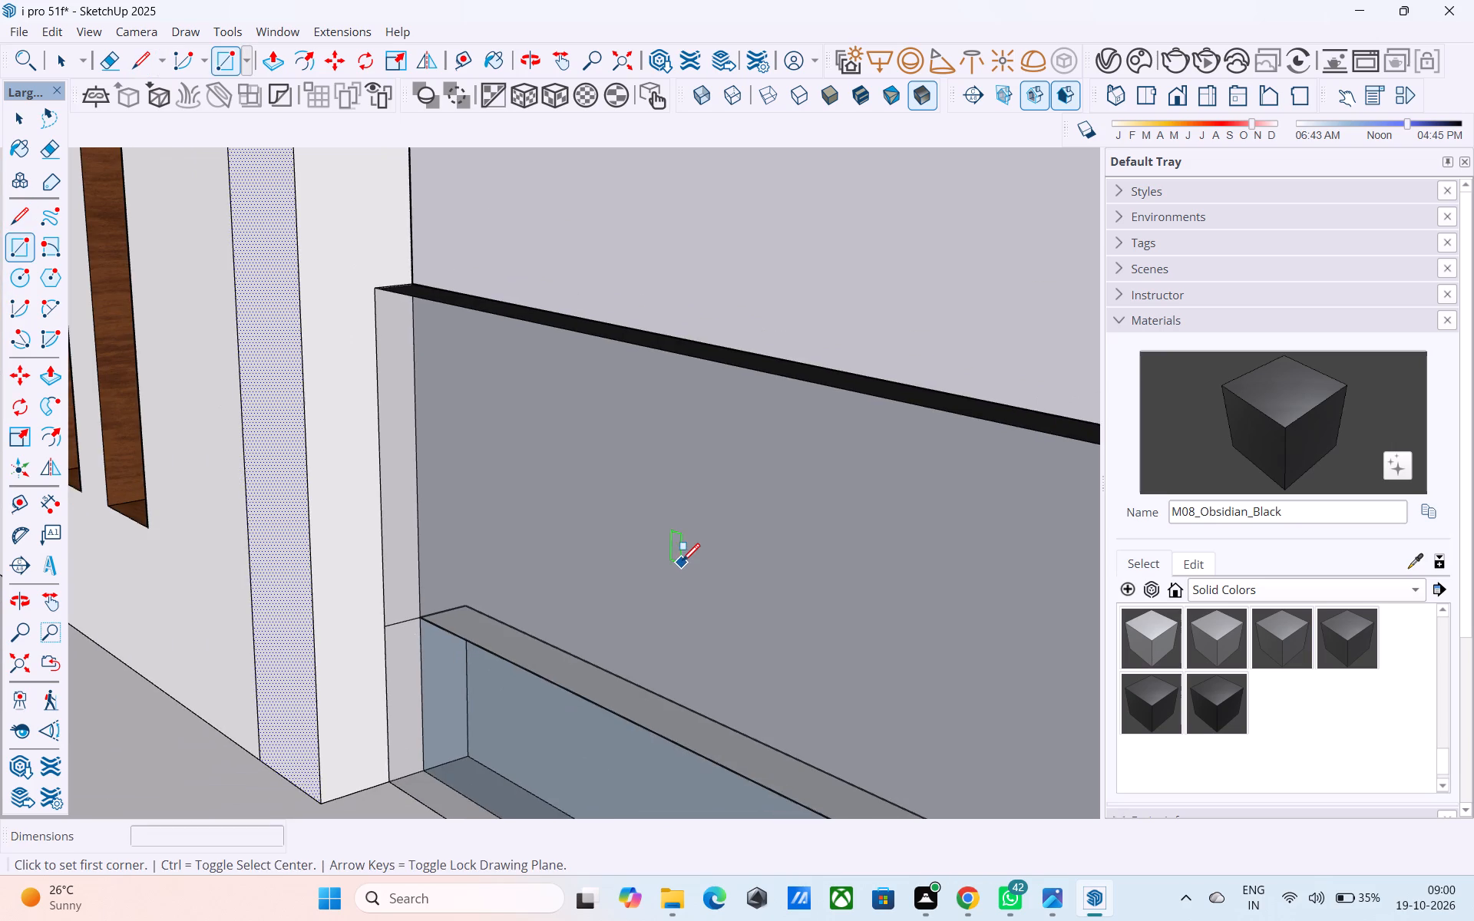
shift+middle_drag(605, 639, 622, 430)
click(412, 463)
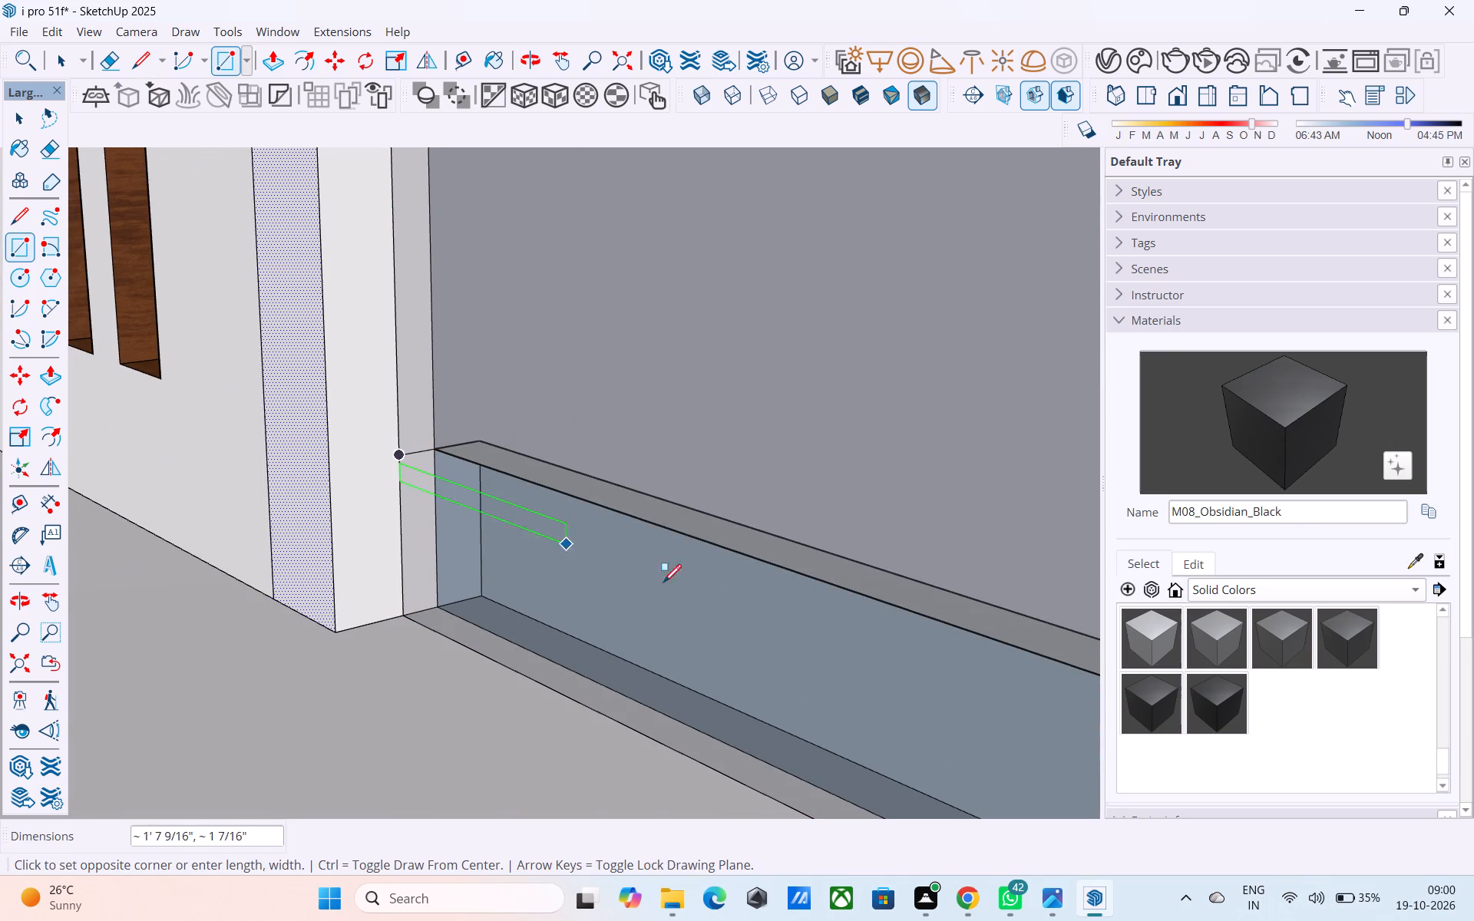
middle_drag(842, 663, 1149, 609)
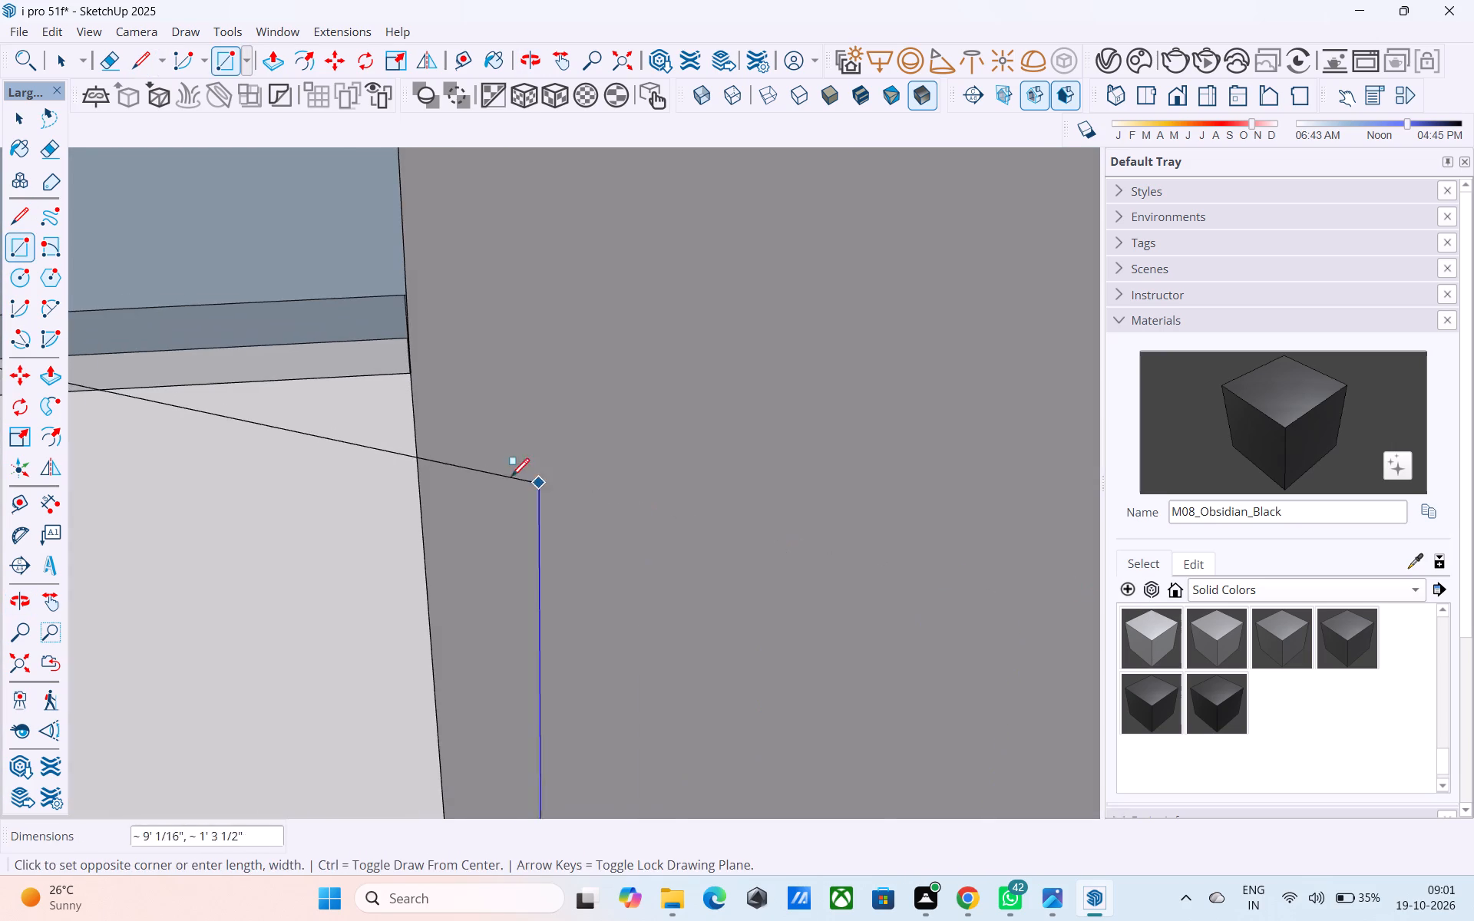
middle_drag(490, 472, 1128, 644)
click(517, 402)
scroll(815, 510, down, 2)
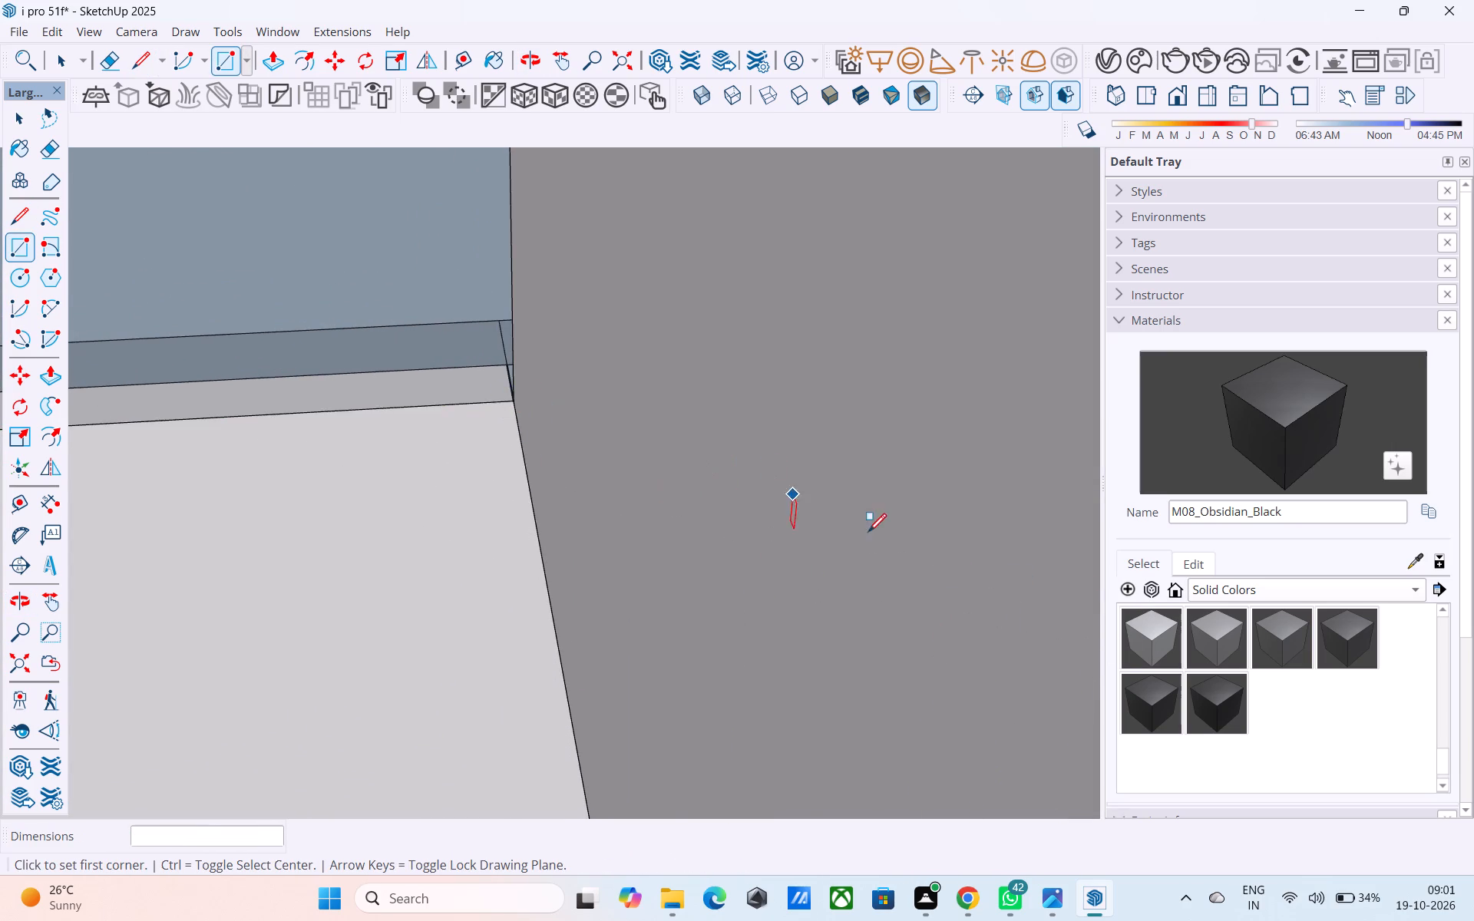
scroll(868, 533, down, 19)
scroll(851, 536, down, 9)
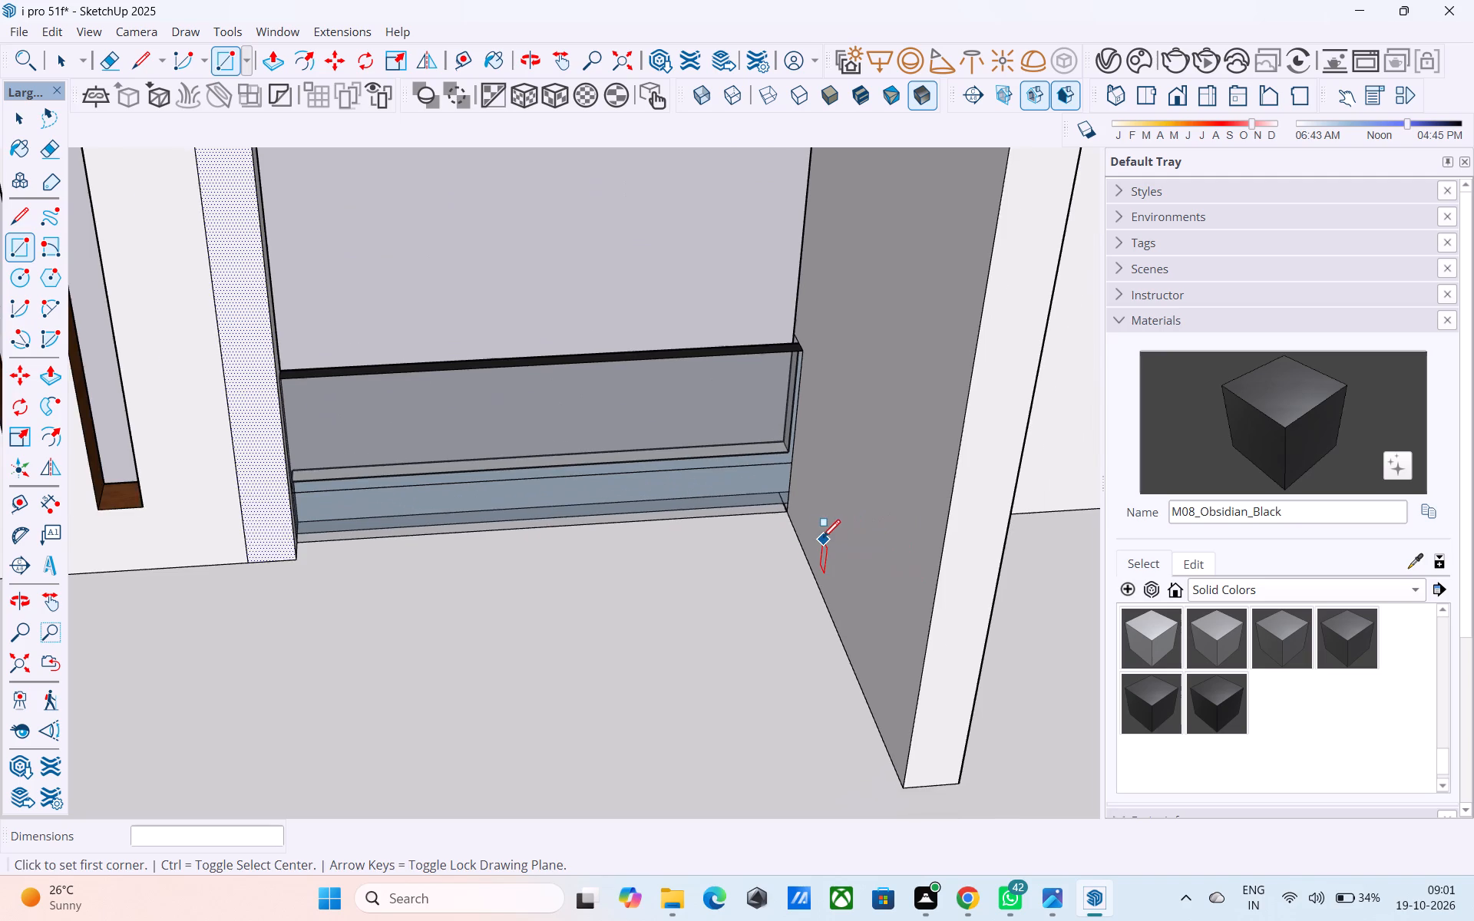
middle_drag(768, 546, 762, 538)
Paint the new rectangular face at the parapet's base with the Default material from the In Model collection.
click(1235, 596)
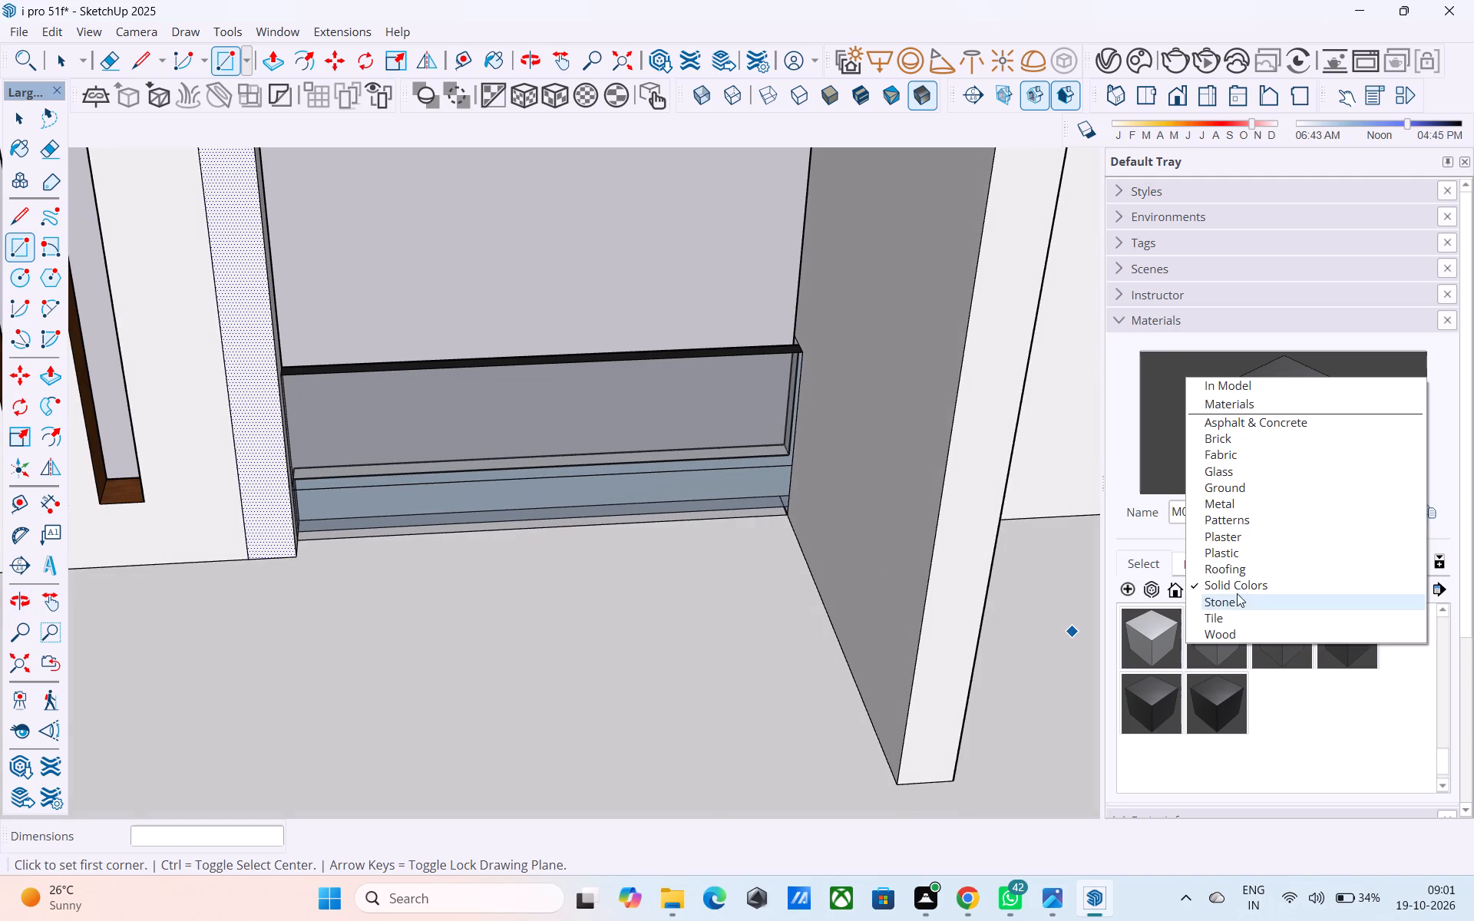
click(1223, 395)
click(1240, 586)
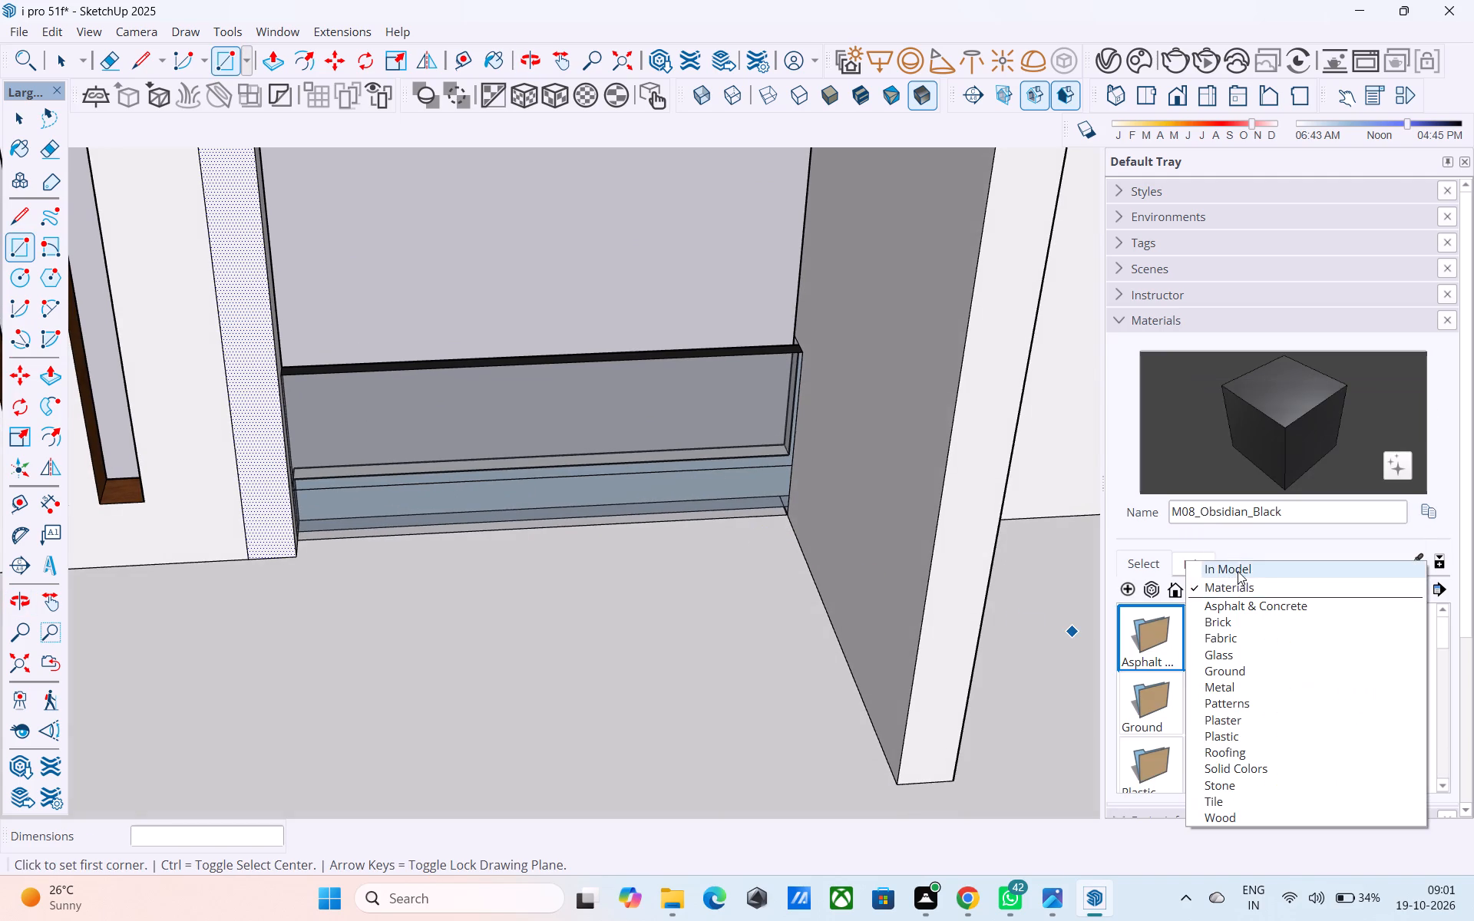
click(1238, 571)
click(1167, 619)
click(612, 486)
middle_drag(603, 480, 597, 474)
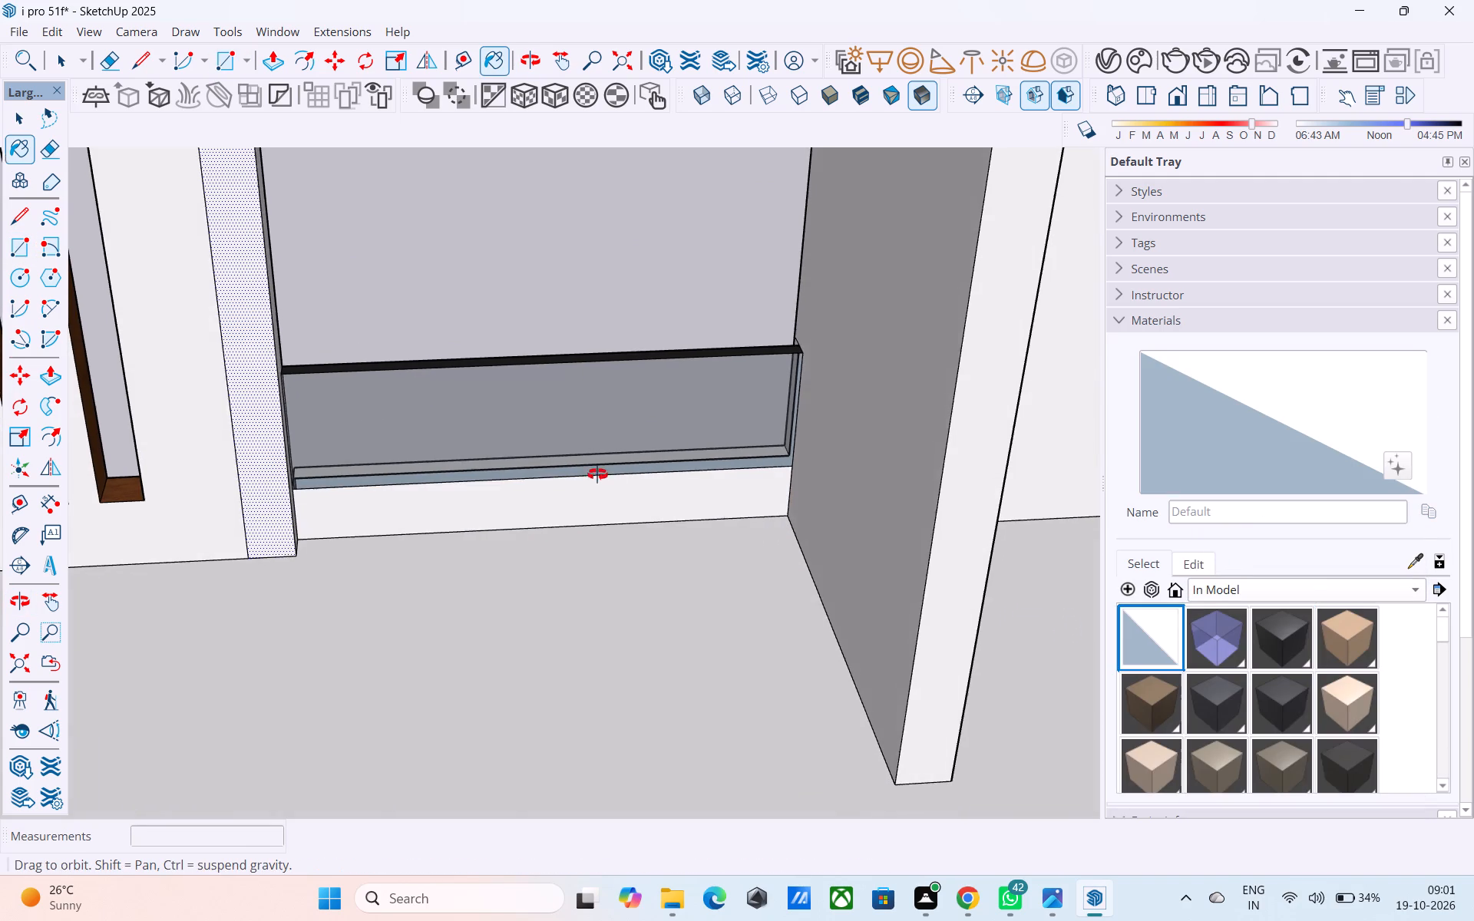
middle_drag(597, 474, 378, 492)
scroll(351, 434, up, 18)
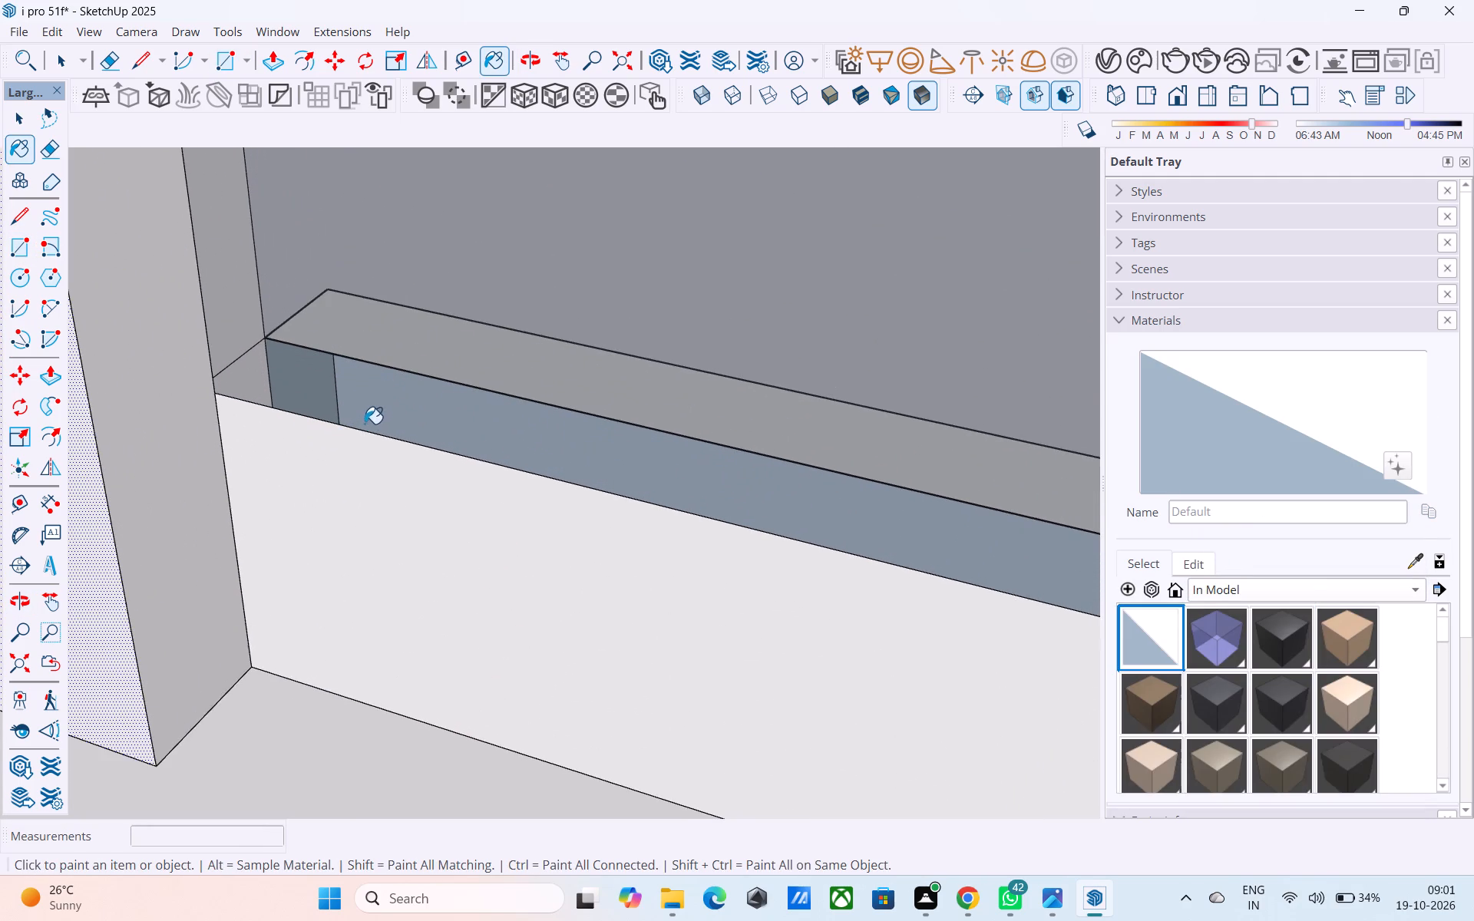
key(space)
Copy the base rectangle's top edge up to the corner at the inner endpoint of the short line.
middle_drag(363, 422, 61, 466)
middle_drag(154, 428, 21, 398)
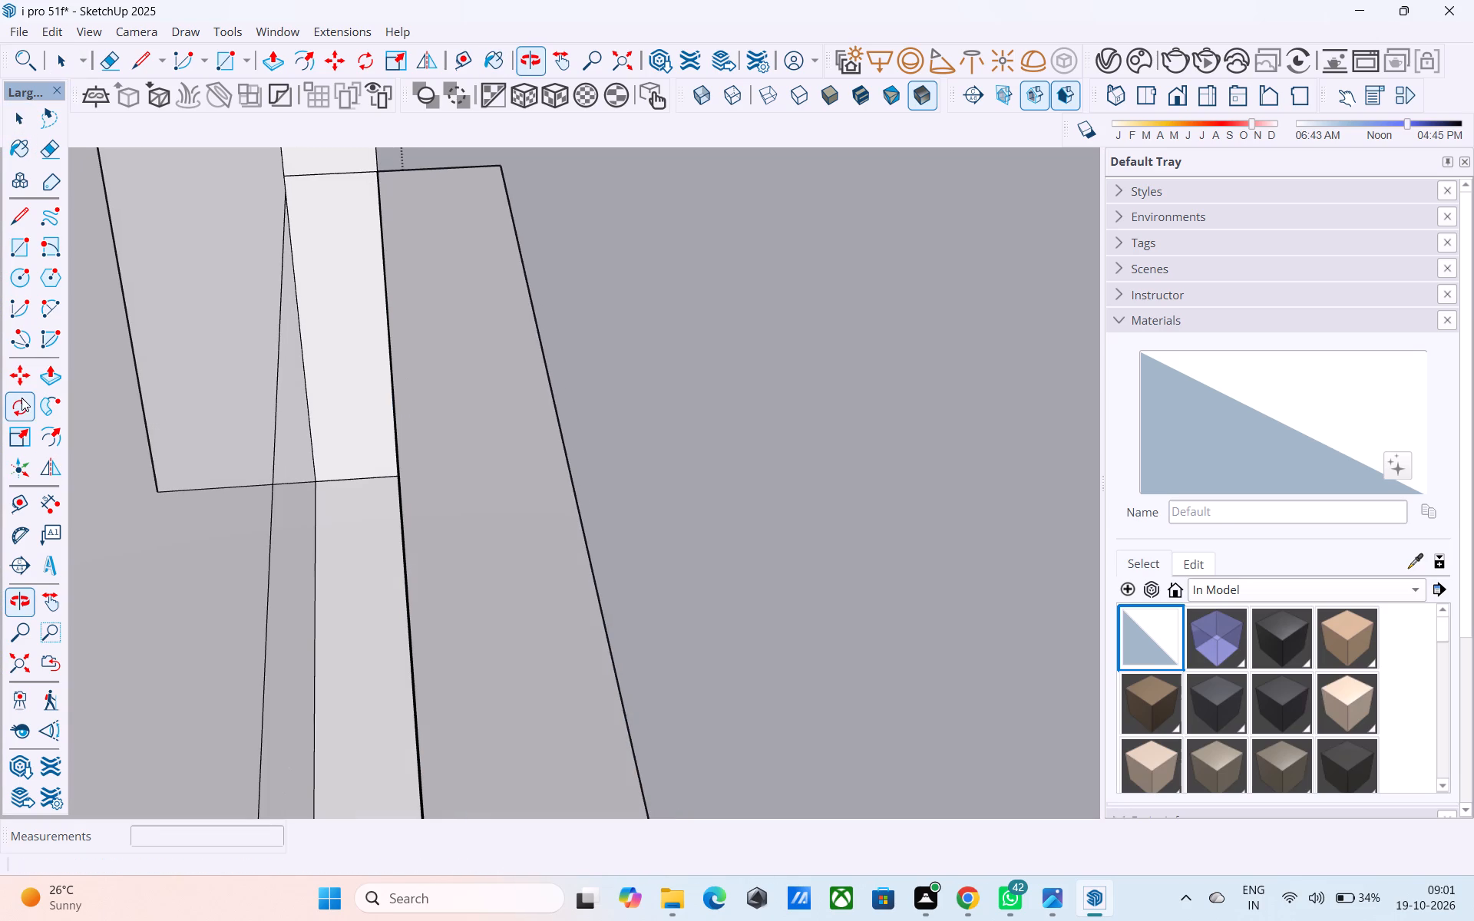
key(r)
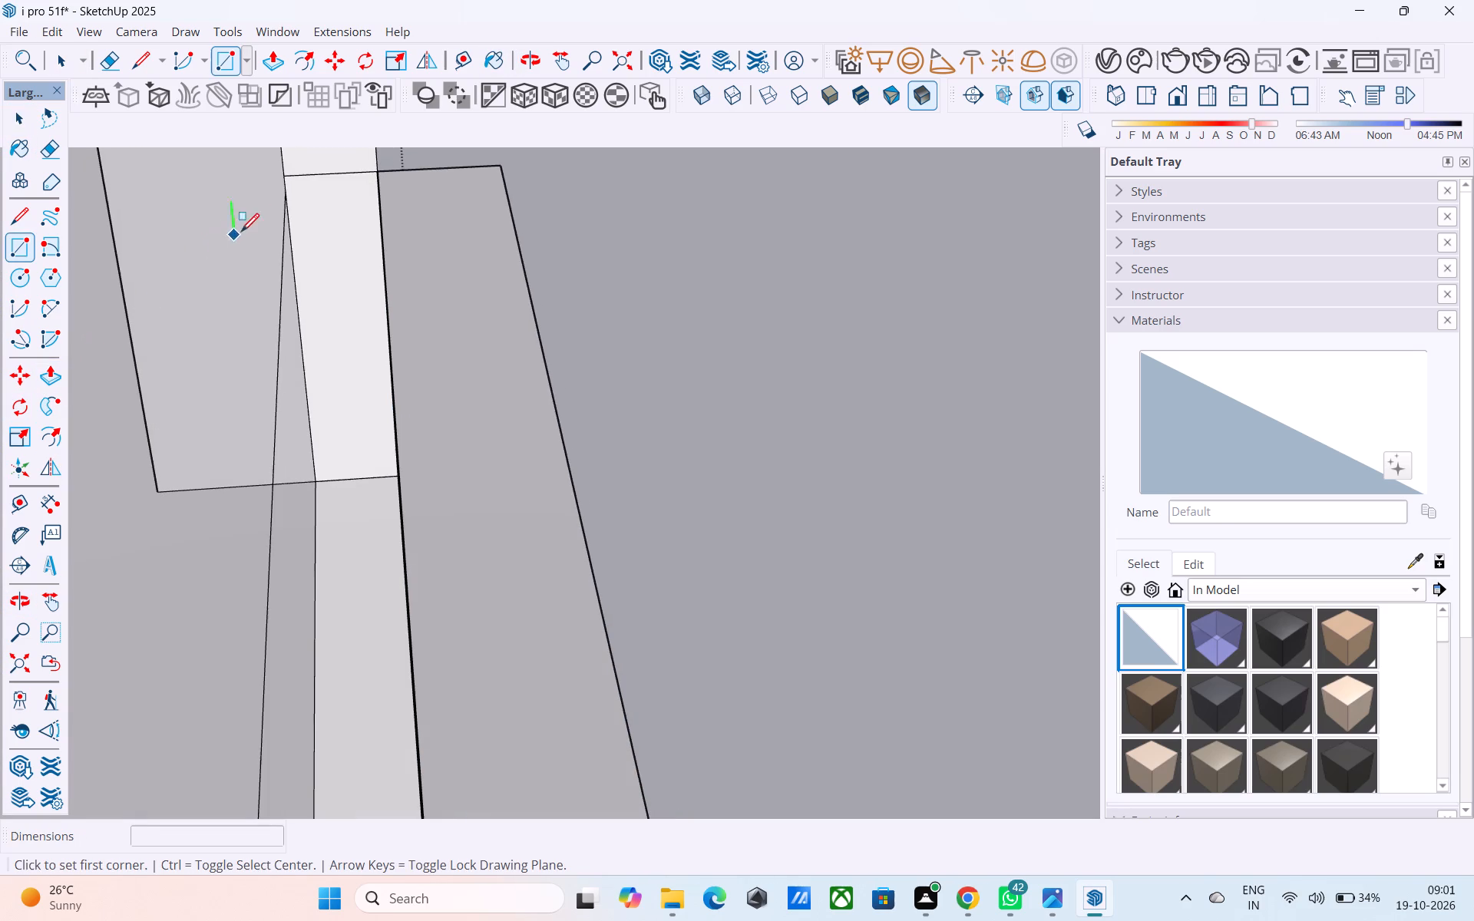
scroll(290, 182, up, 1)
middle_drag(282, 183, 243, 193)
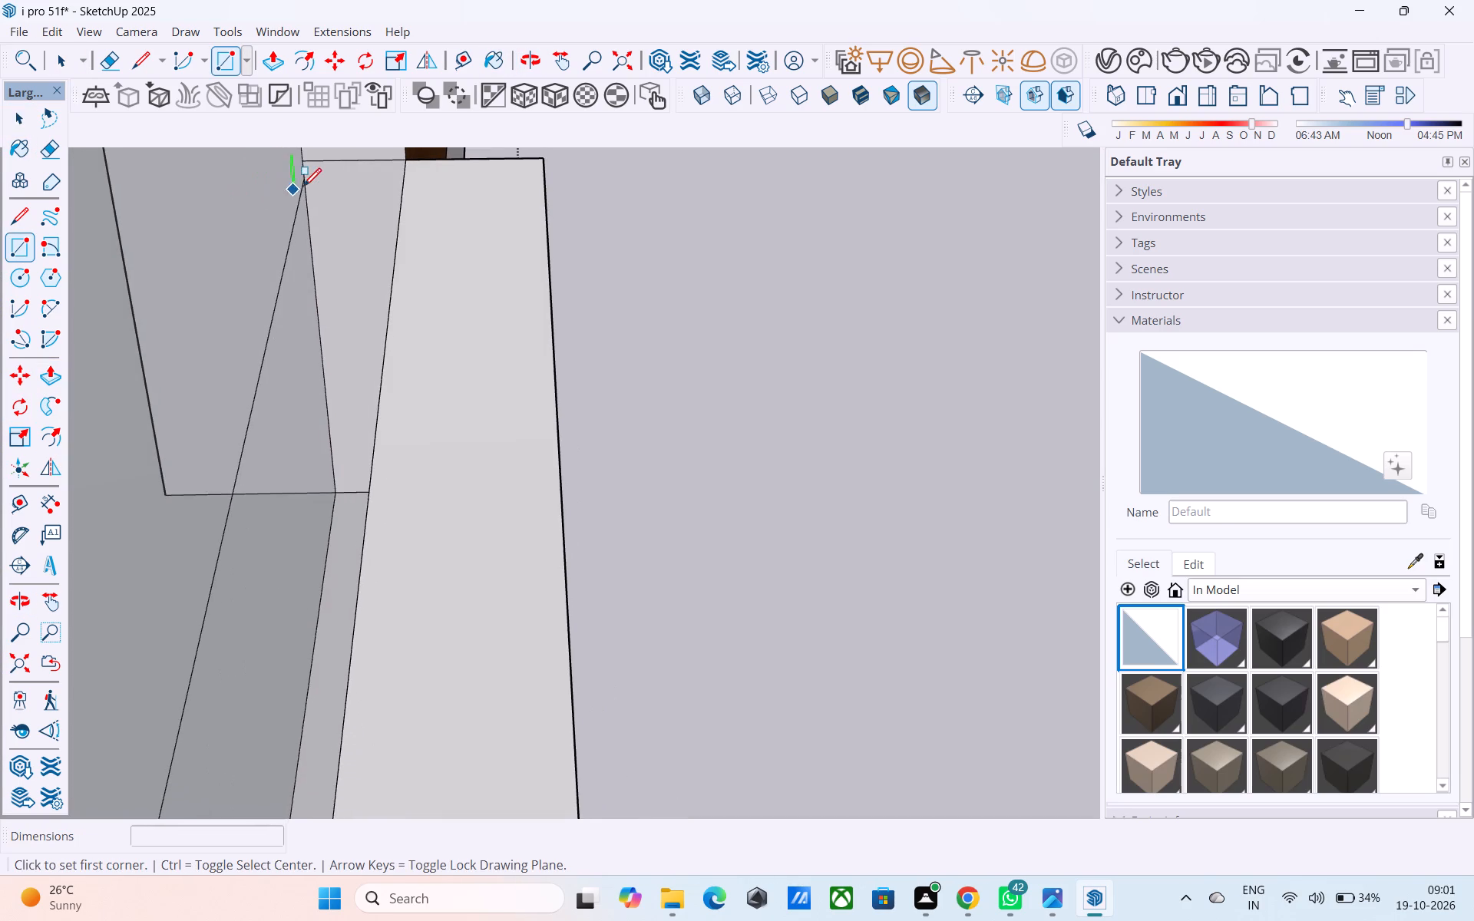
scroll(303, 188, up, 3)
key(space)
click(302, 190)
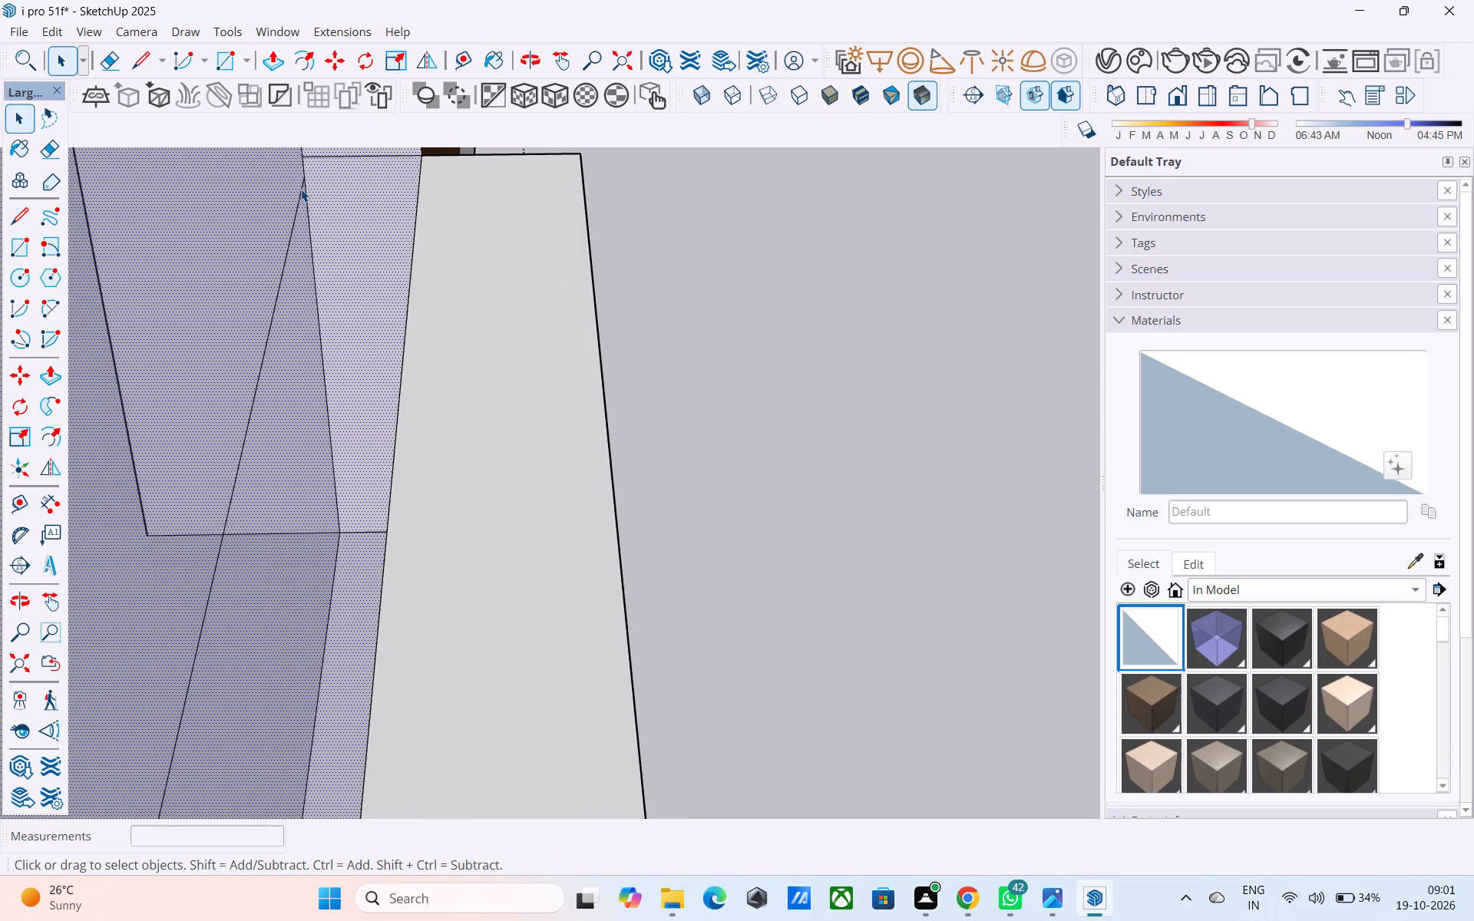
scroll(301, 199, up, 1)
middle_drag(301, 199, 388, 191)
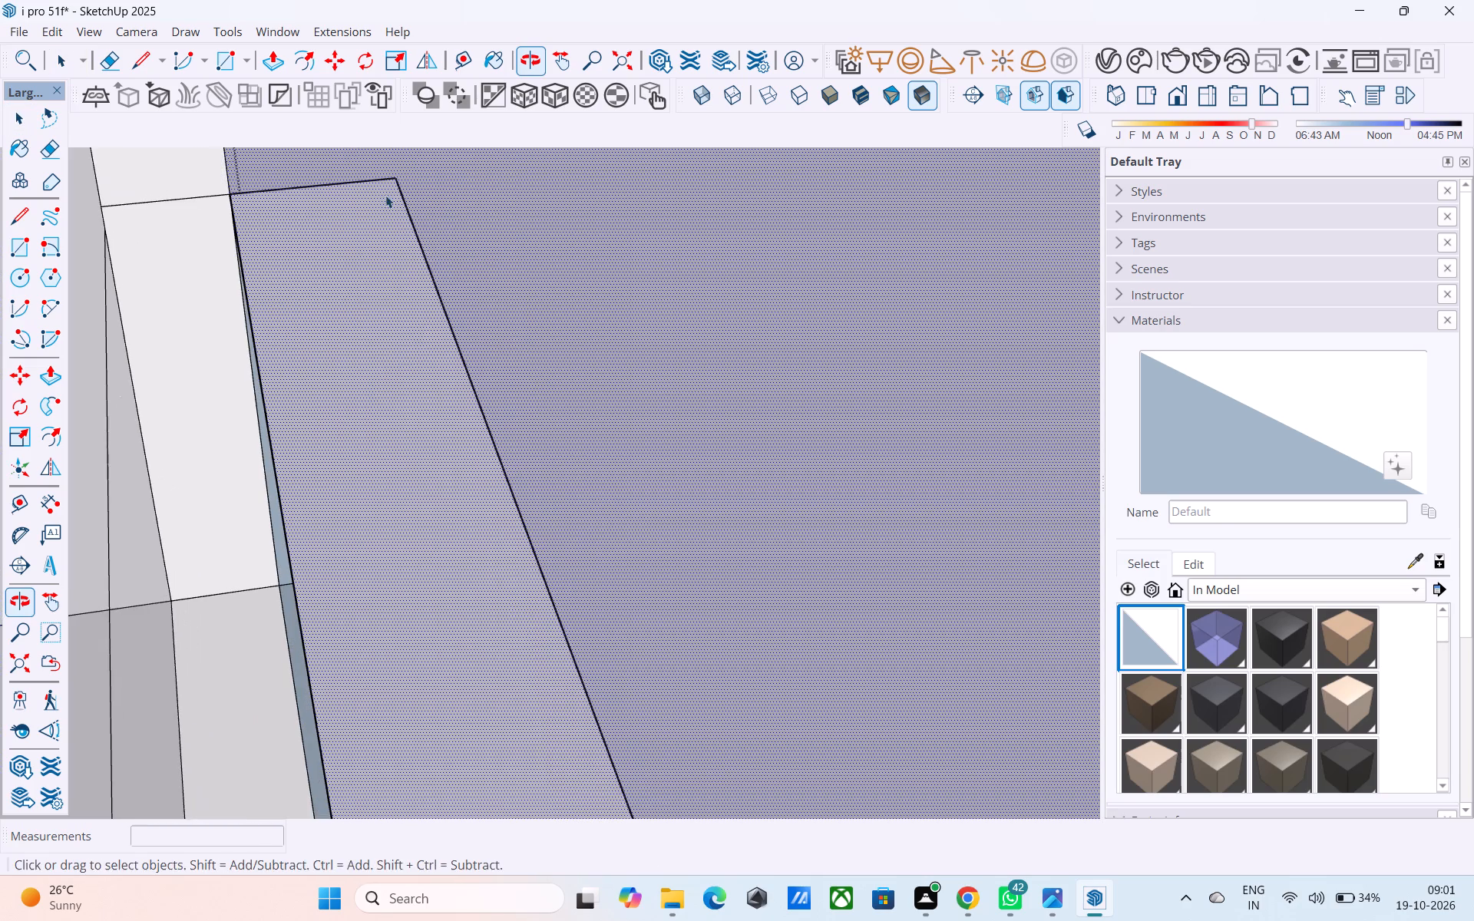
middle_drag(250, 246, 323, 247)
scroll(273, 267, up, 5)
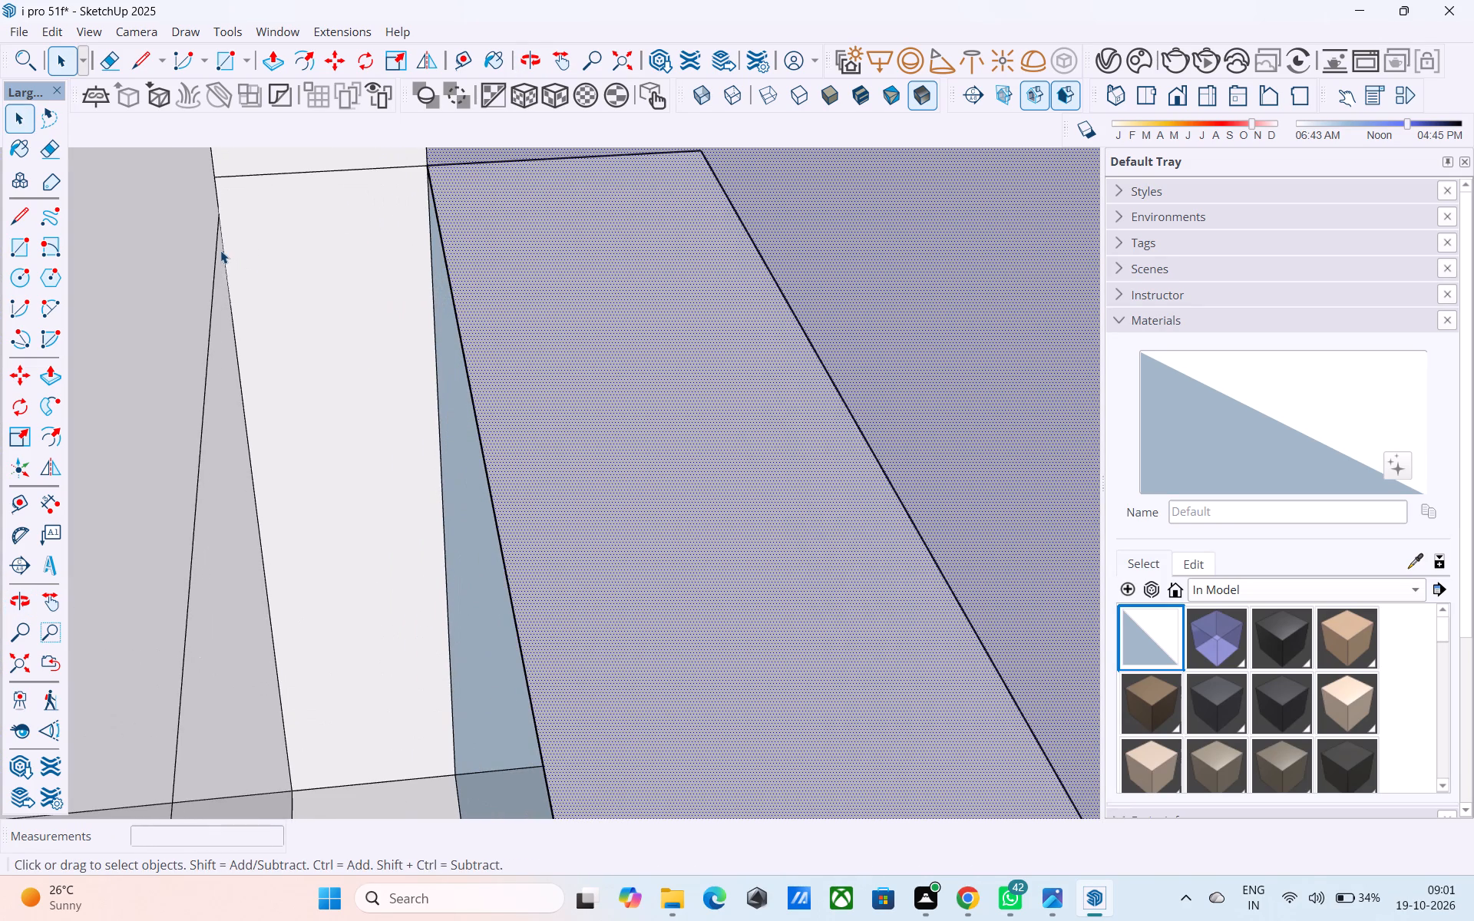
click(218, 250)
key(m)
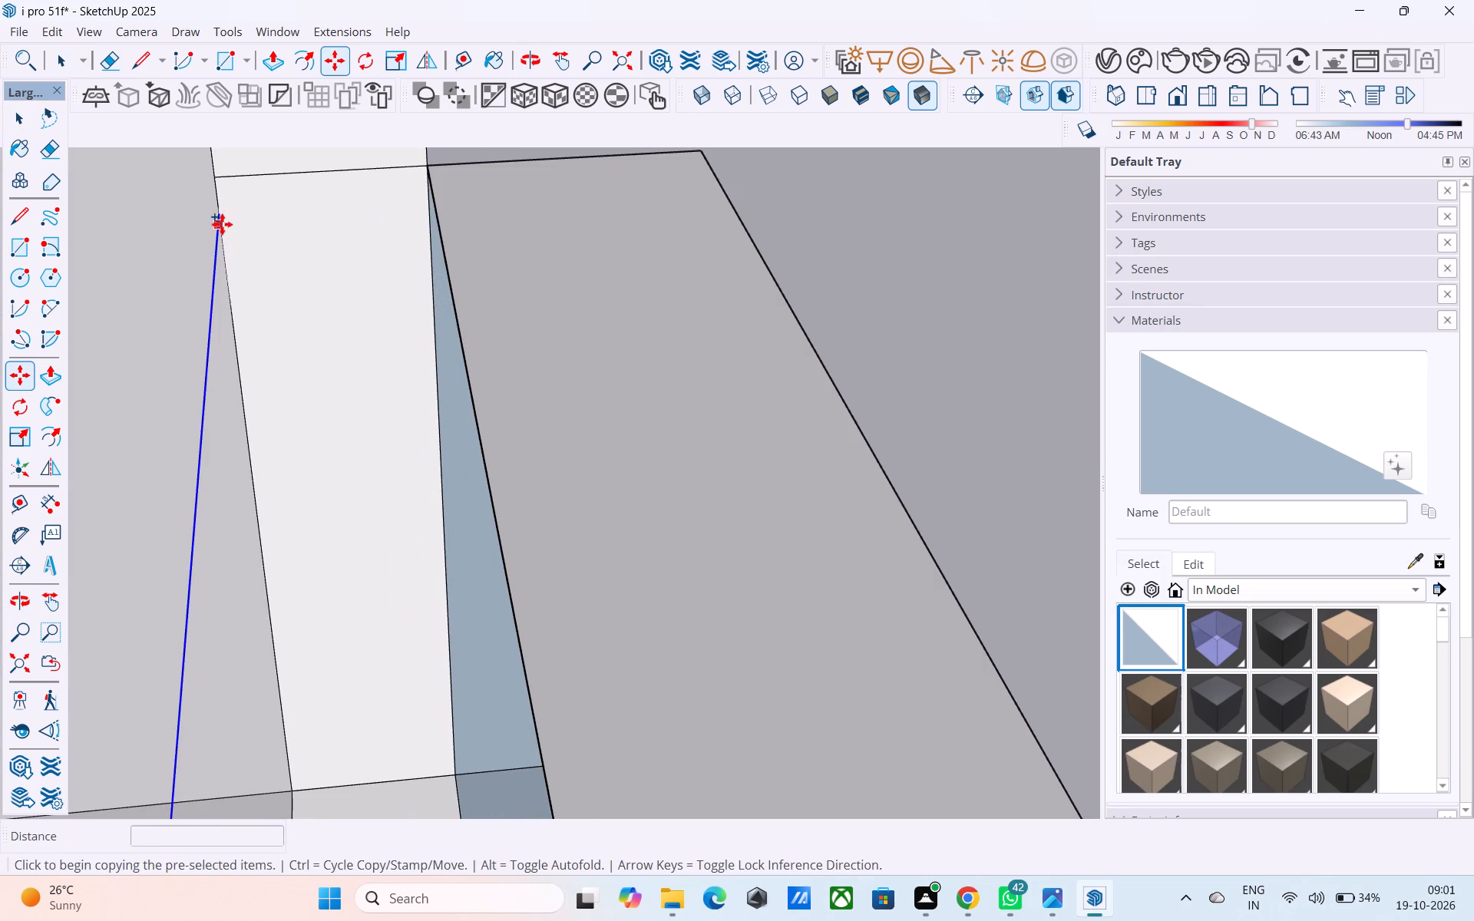
click(223, 219)
click(217, 181)
key(space)
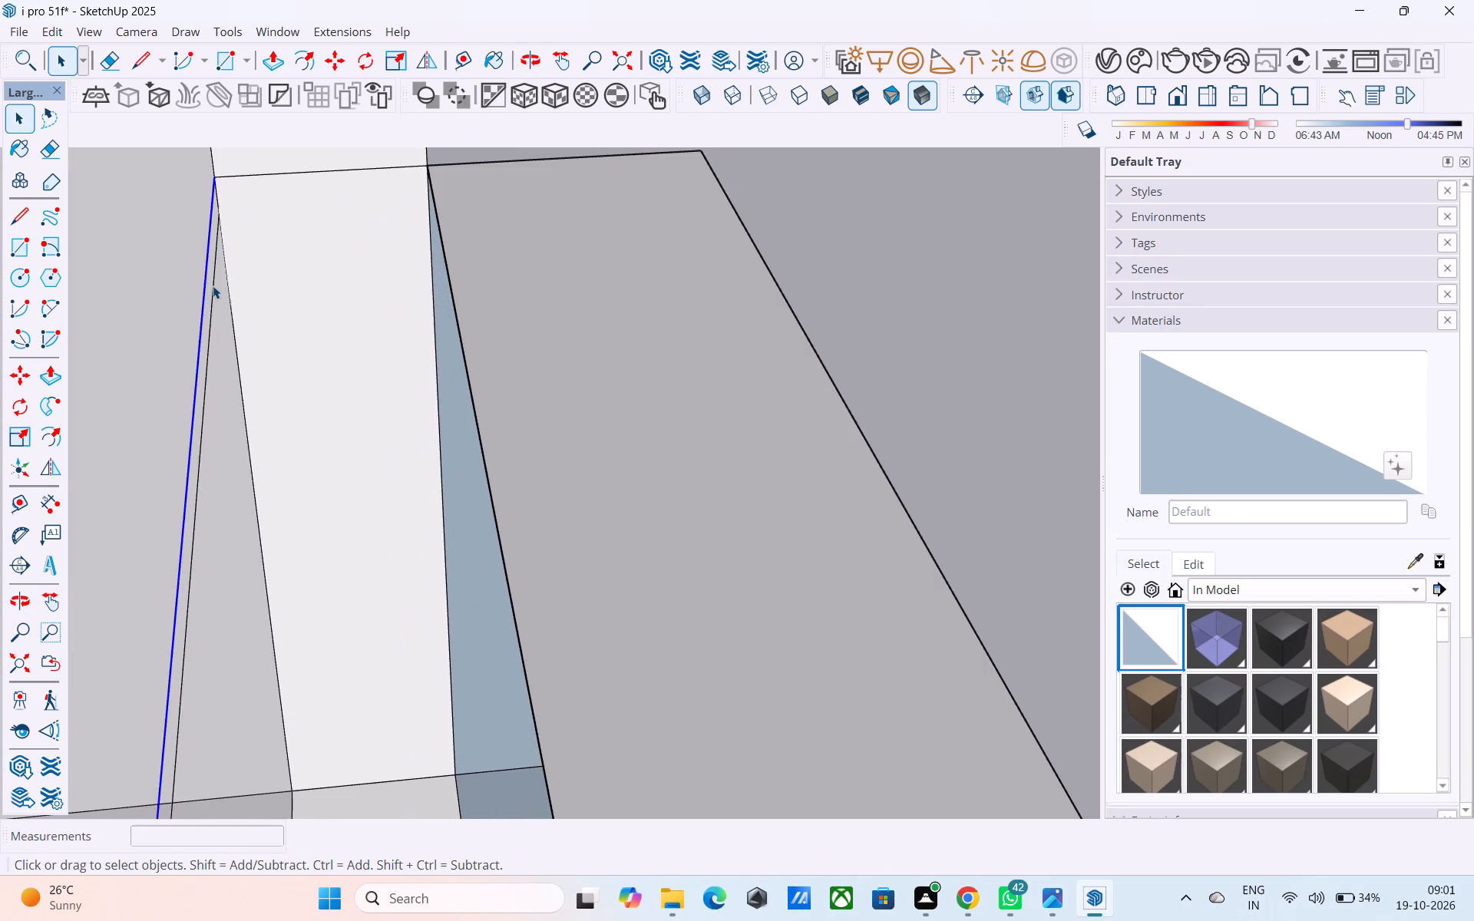
Erase the original lower edge just beneath the copied top edge.
scroll(210, 293, up, 3)
key(e)
click(213, 290)
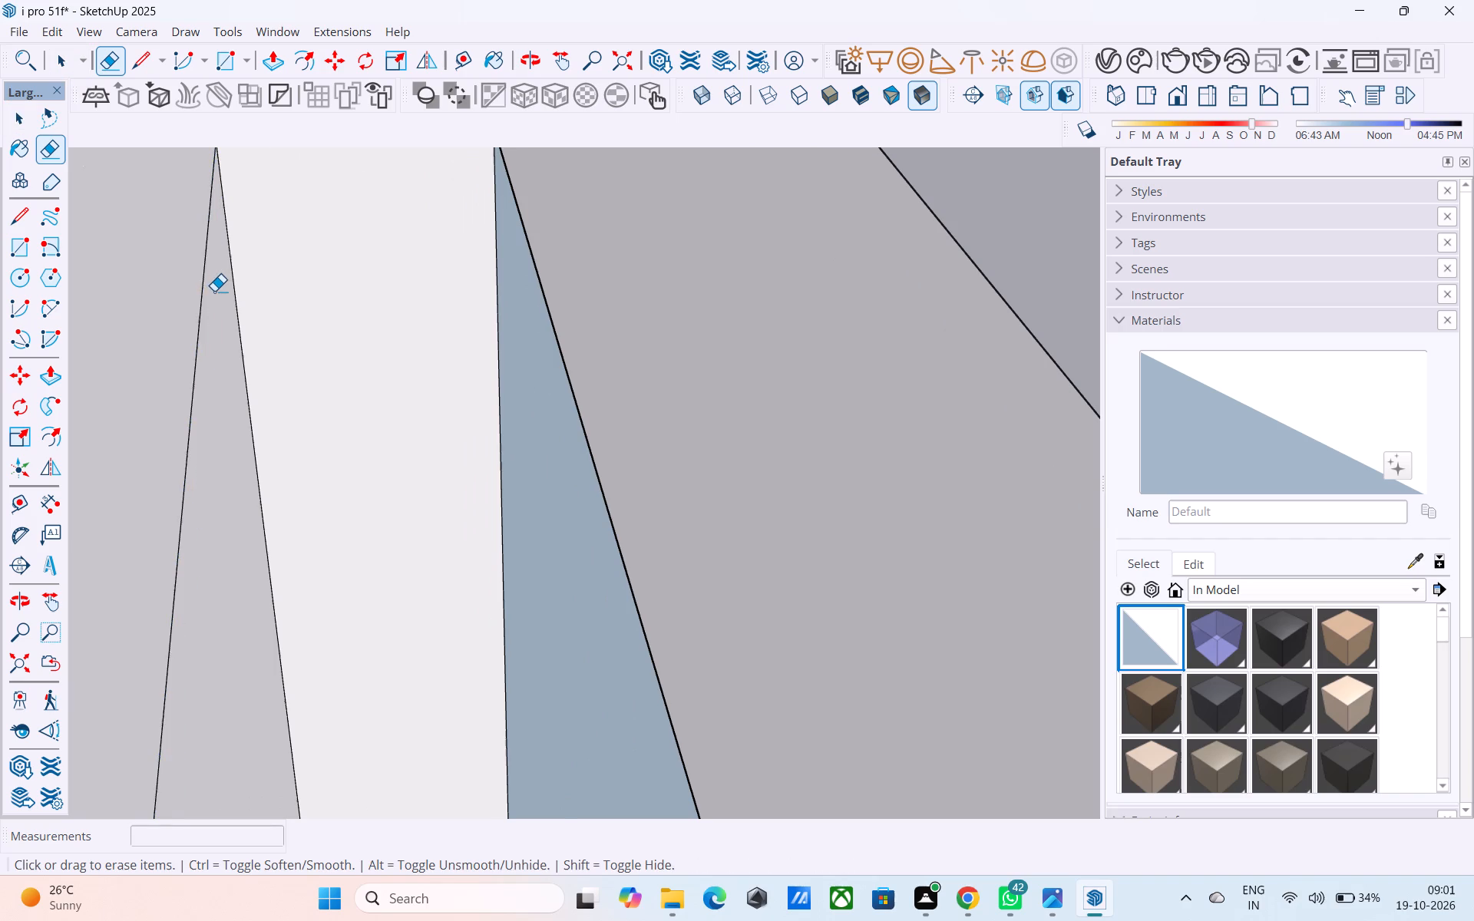
scroll(214, 291, down, 3)
key(space)
Draw an 8' by 3" rectangle across the top of the parapet's inner base, between the two cross walls and up to the glass.
key(r)
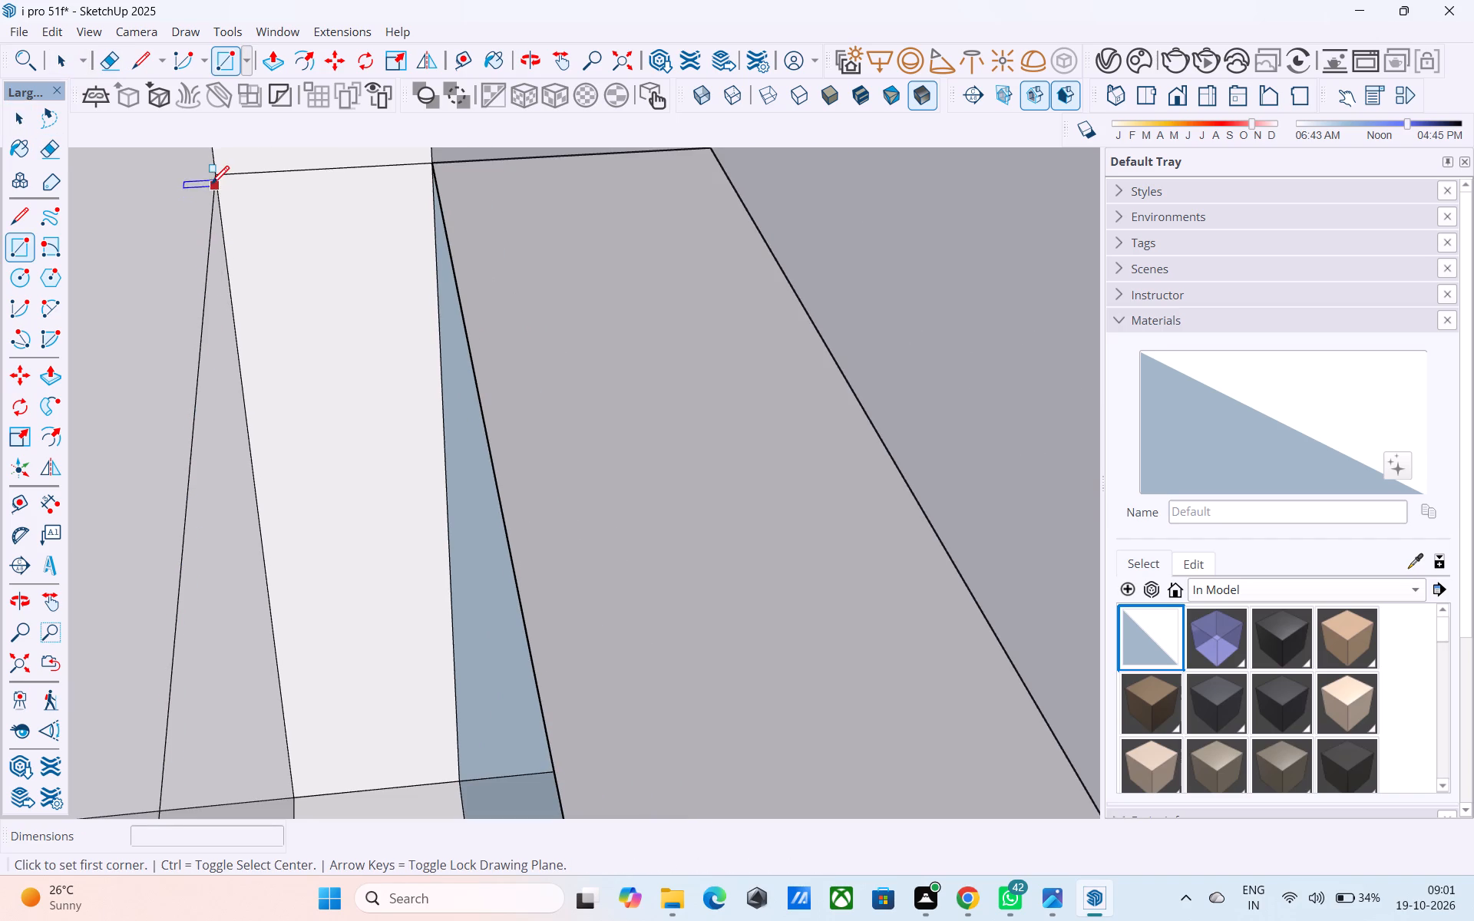
click(214, 180)
middle_drag(282, 312, 168, 349)
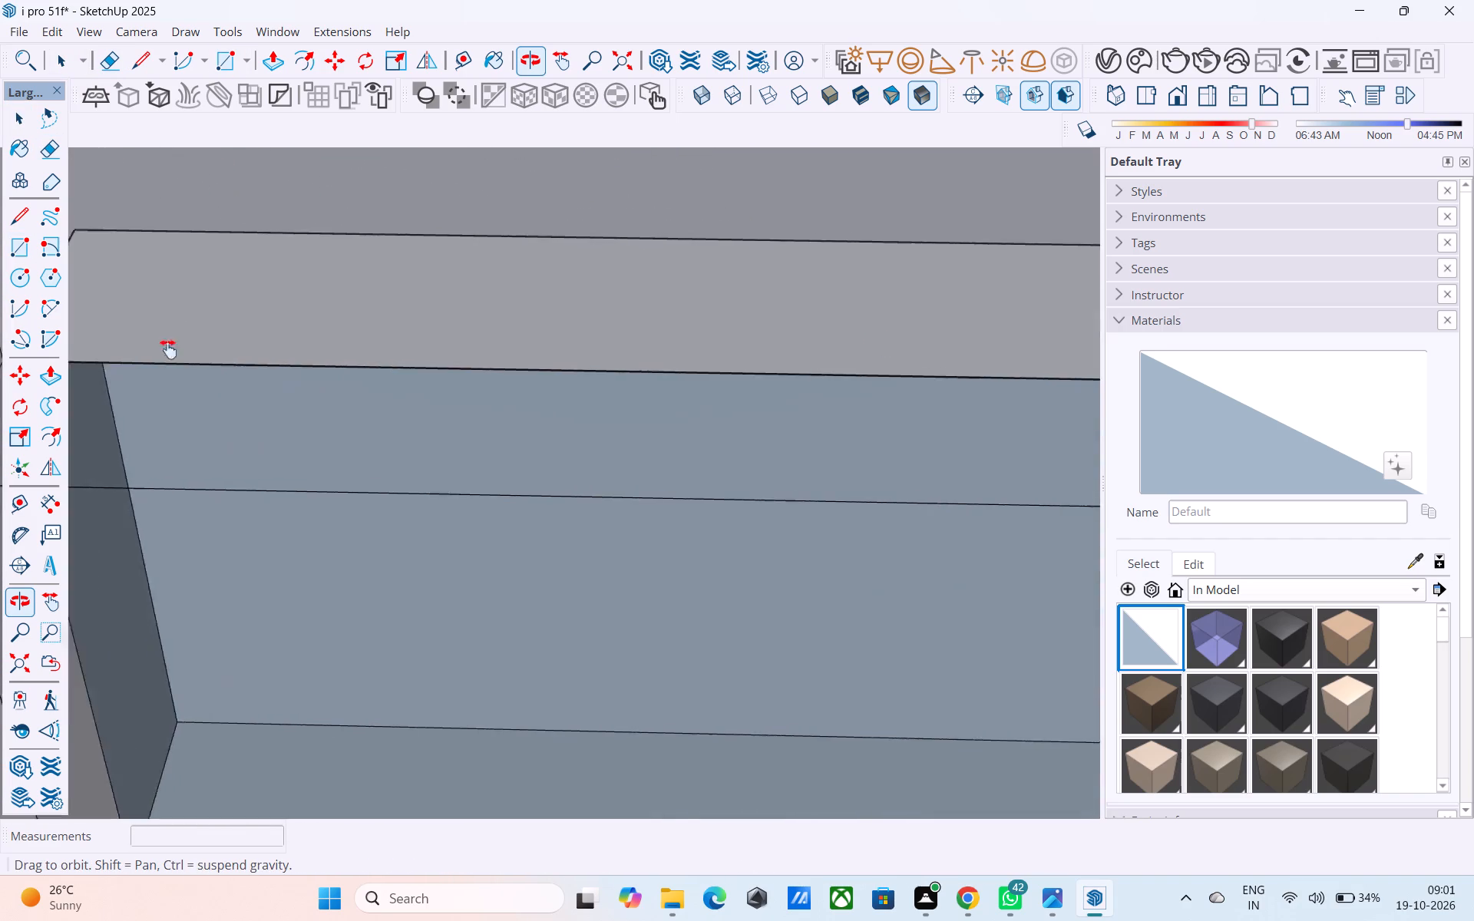
middle_drag(168, 349, 216, 563)
shift+middle_drag(616, 325, 563, 451)
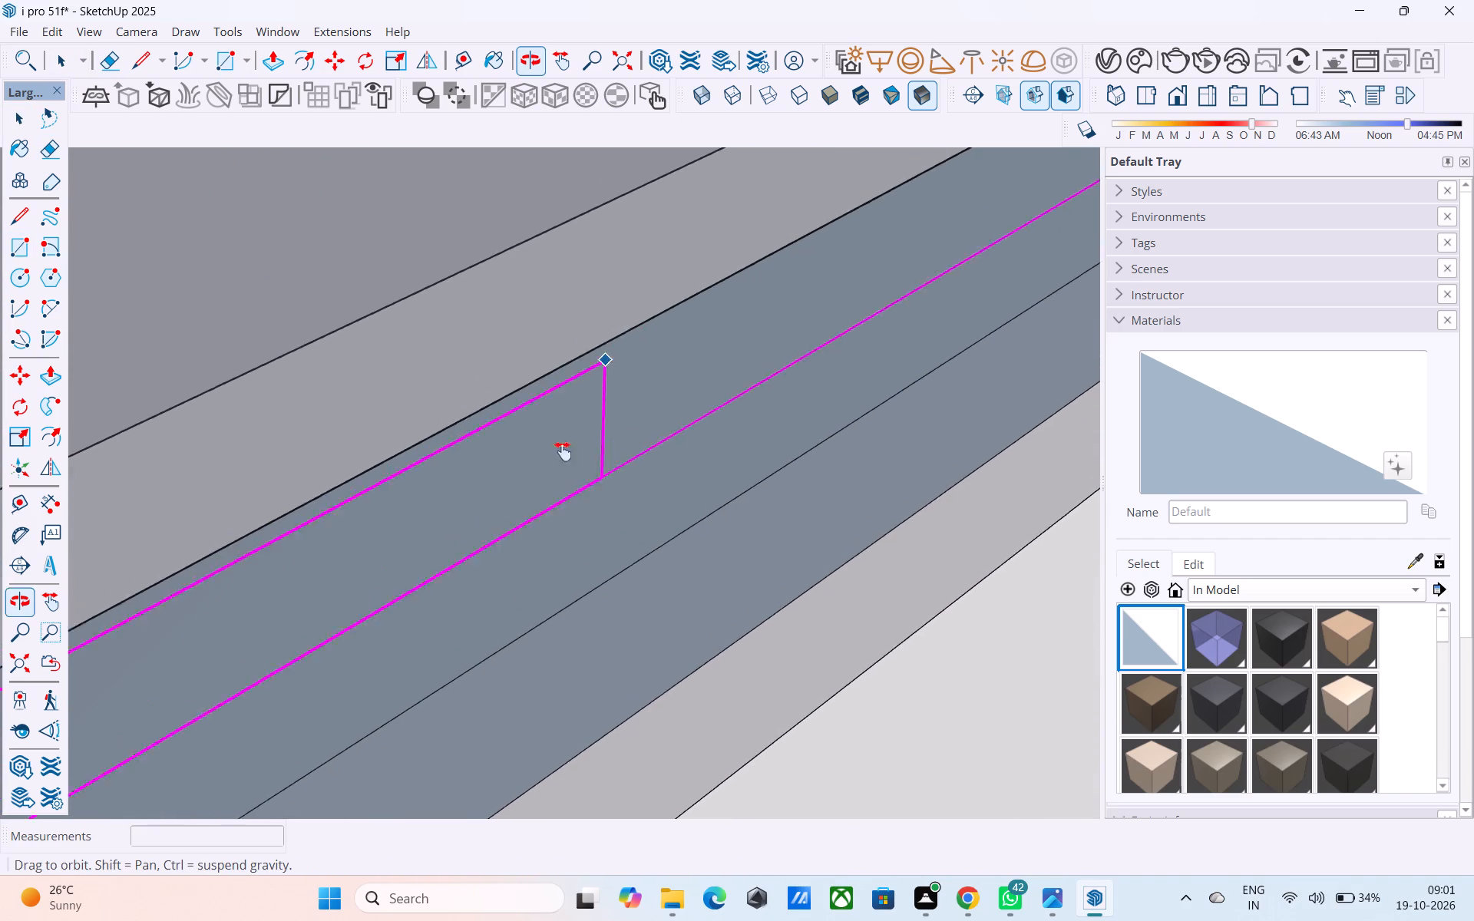
shift+middle_drag(563, 451, 484, 532)
scroll(563, 431, up, 4)
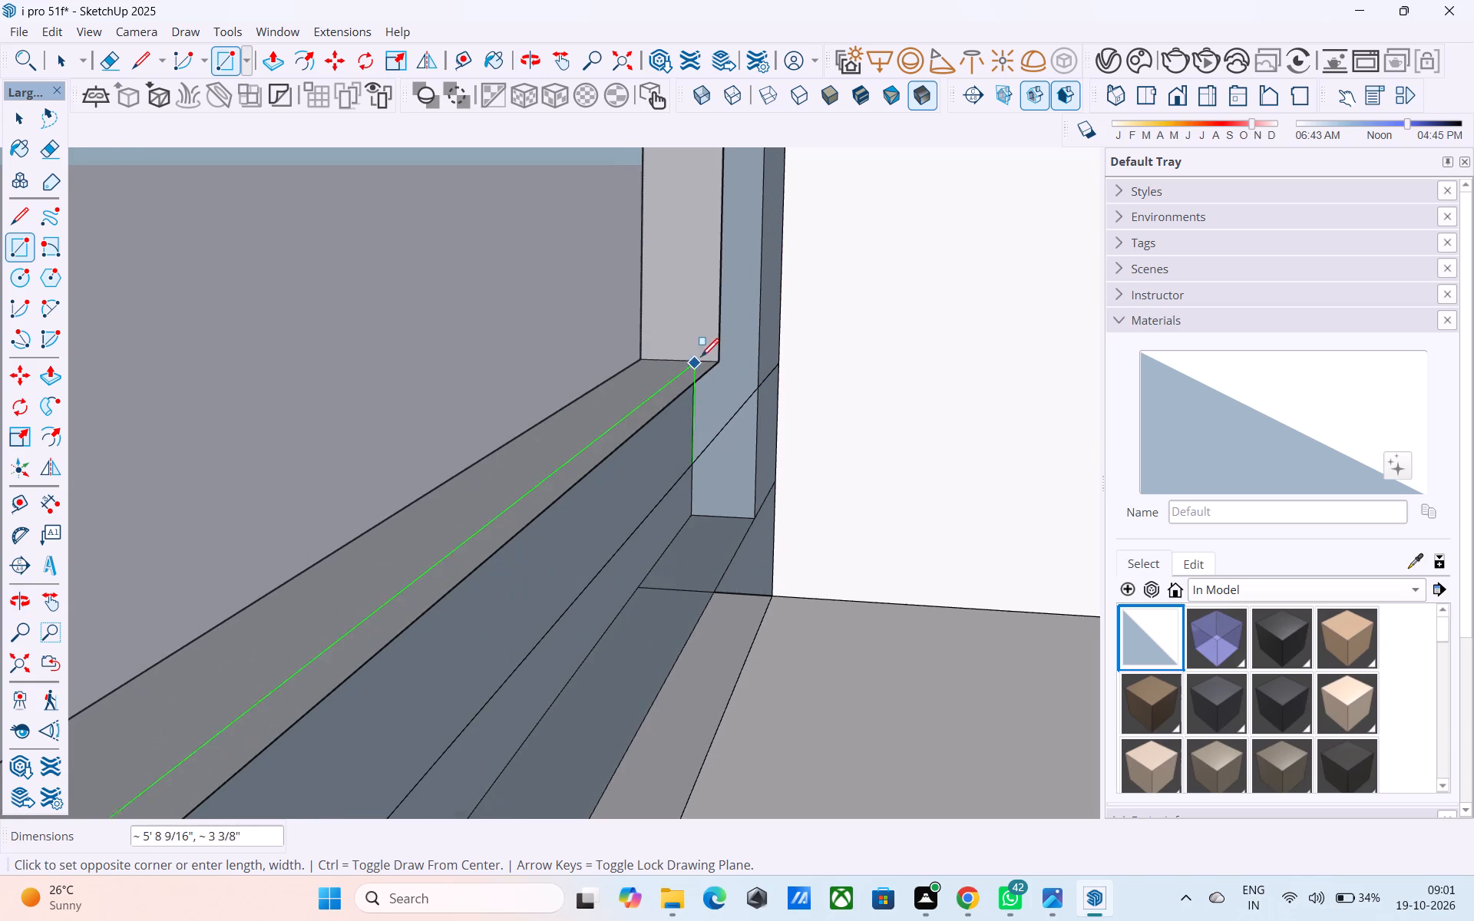
scroll(720, 354, up, 4)
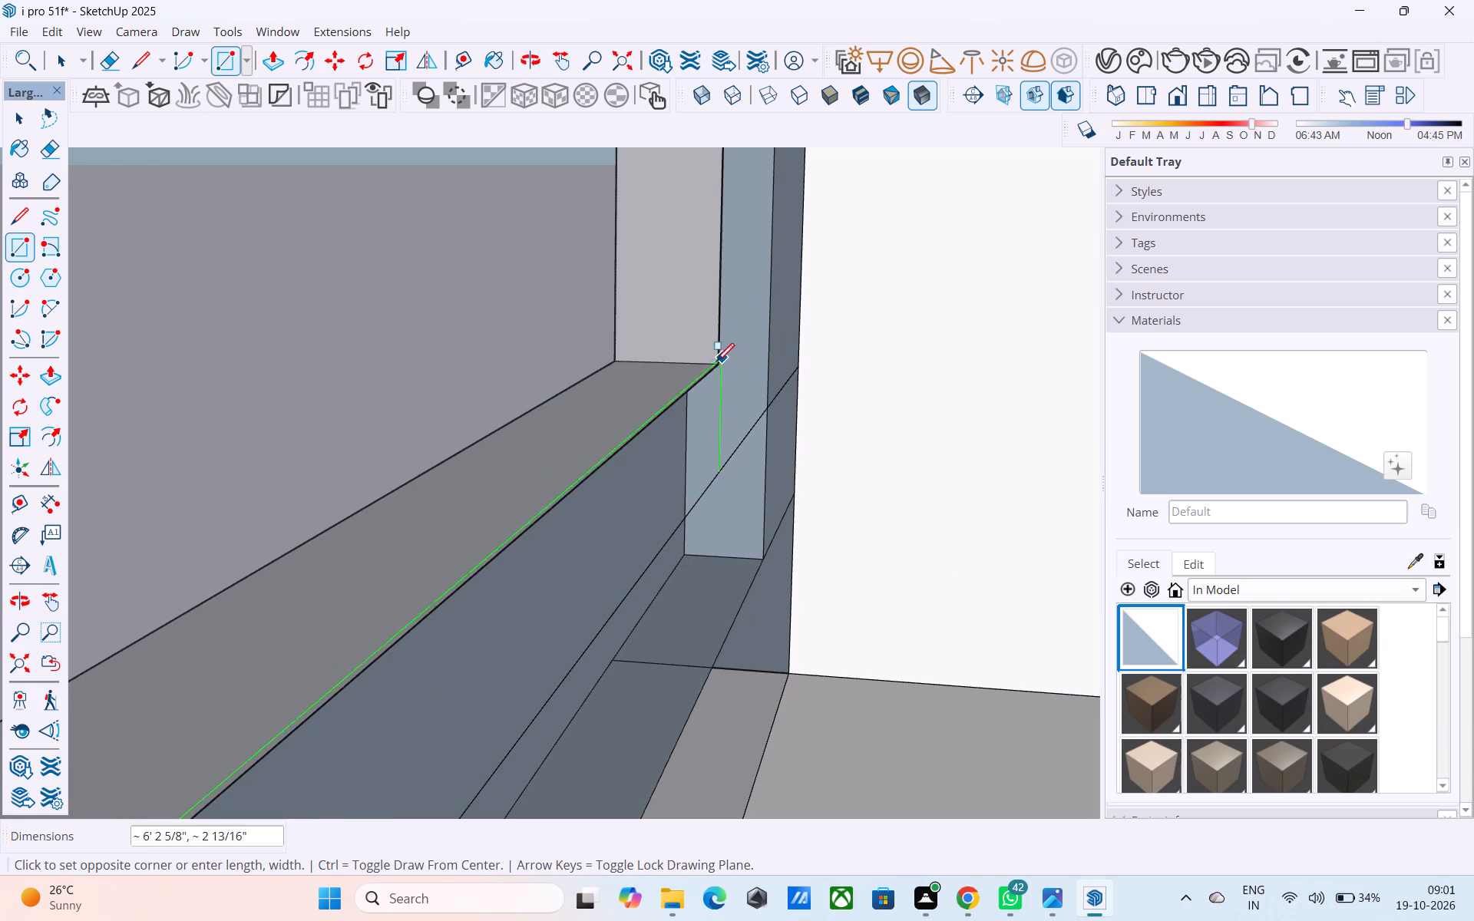
middle_drag(716, 363, 800, 358)
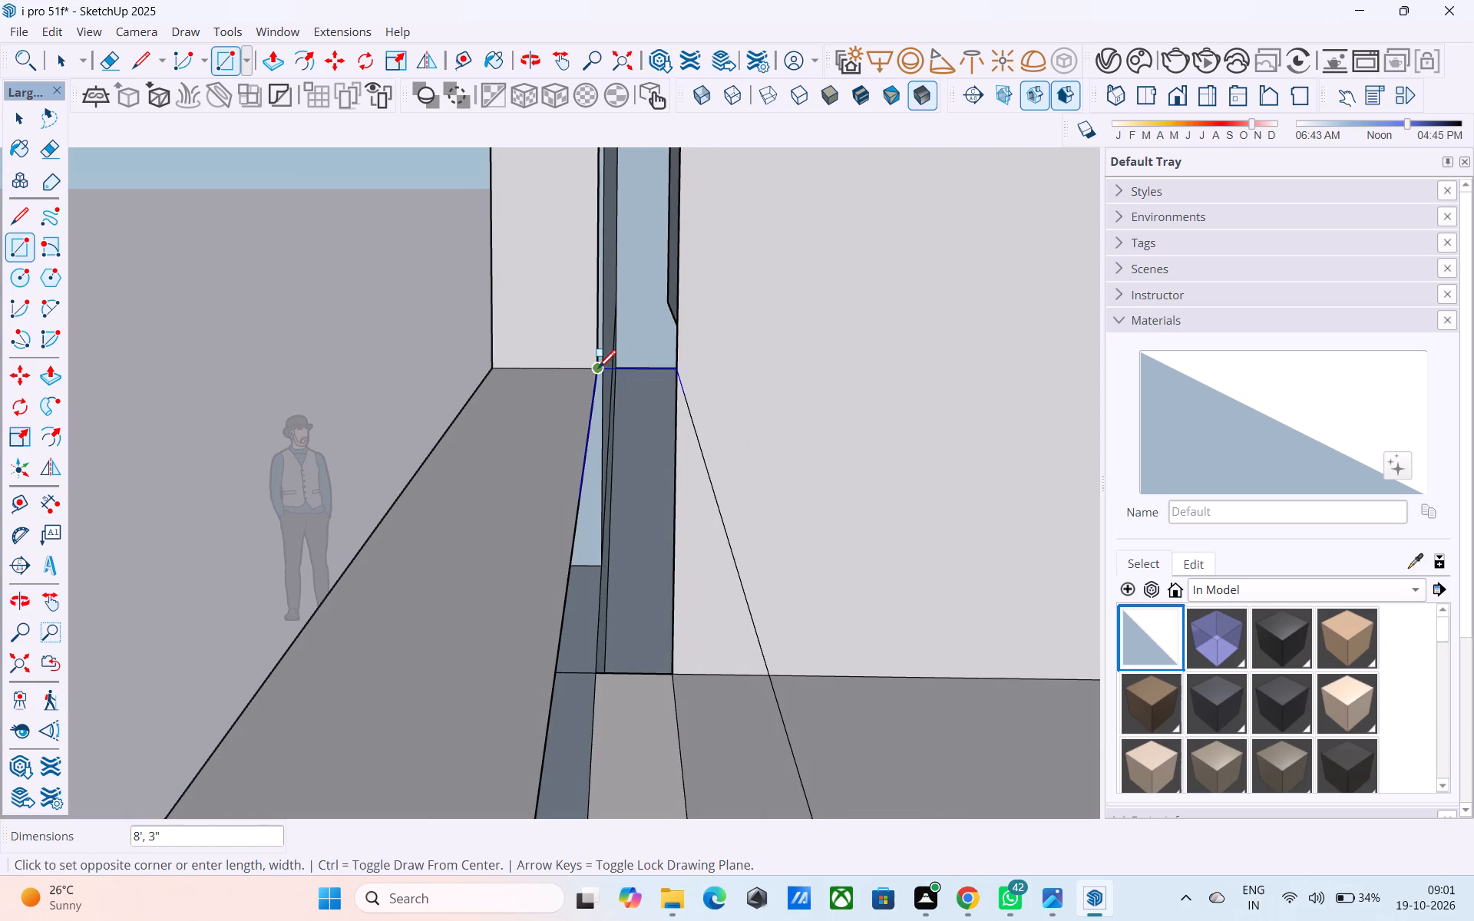
click(598, 370)
Paint the terrace-facing side of the parapet's inner base with the Default material from the In Model collection.
middle_drag(597, 370, 432, 388)
scroll(668, 430, down, 5)
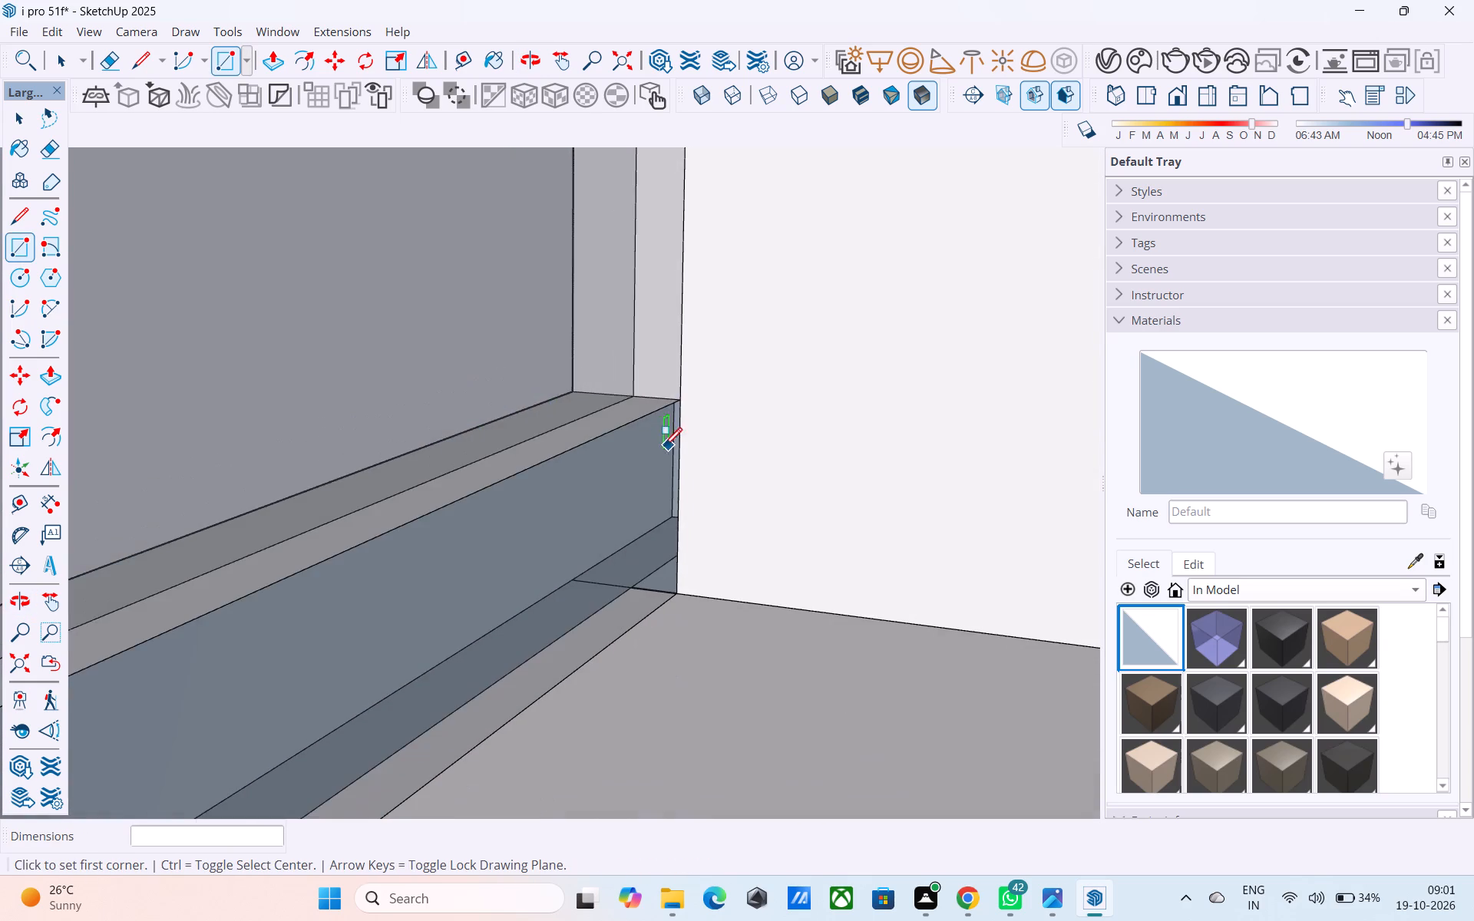
scroll(649, 451, down, 11)
key(space)
click(1159, 632)
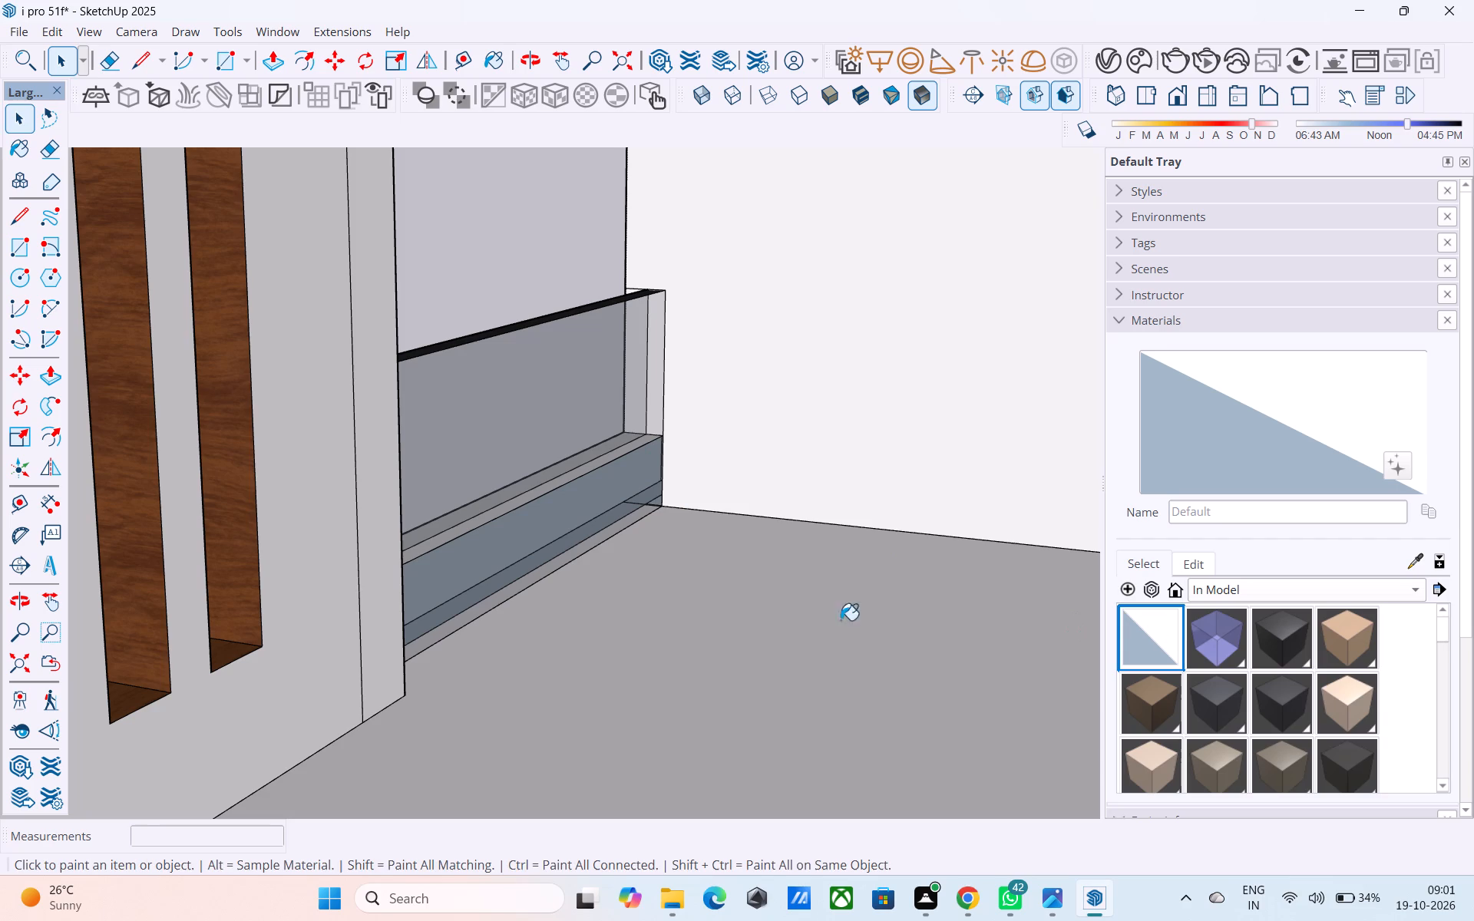
click(552, 543)
Examine the closed parapet base from the terrace side, including where its ledge meets the far cross wall.
scroll(816, 530, down, 4)
middle_drag(816, 530, 436, 579)
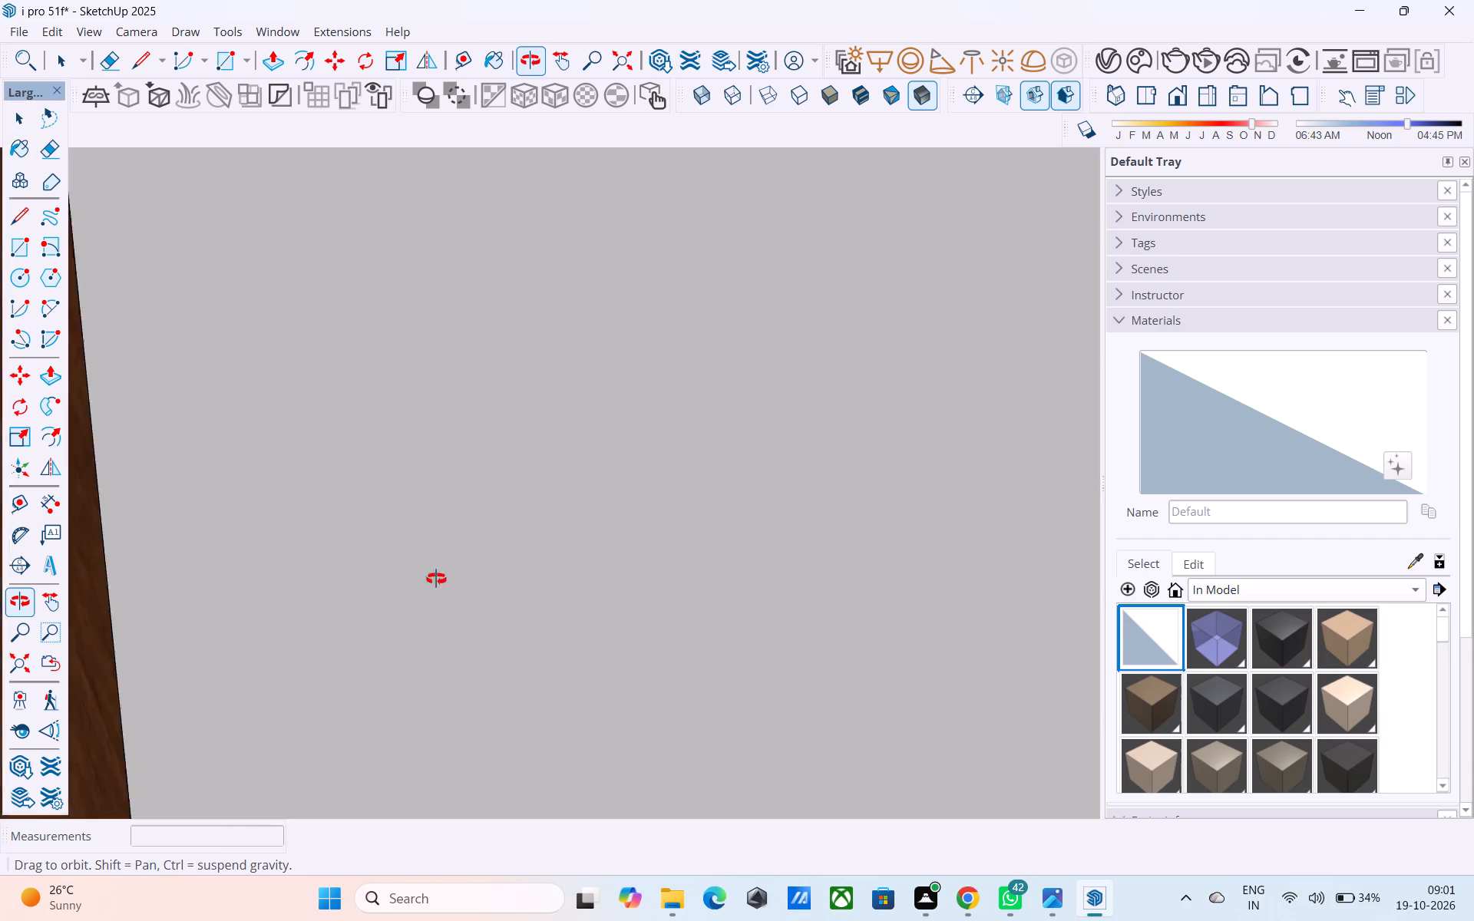
middle_drag(436, 579, 109, 583)
scroll(8, 546, down, 20)
scroll(8, 546, down, 7)
scroll(276, 571, up, 1)
scroll(276, 571, down, 1)
scroll(276, 571, up, 1)
scroll(267, 550, down, 6)
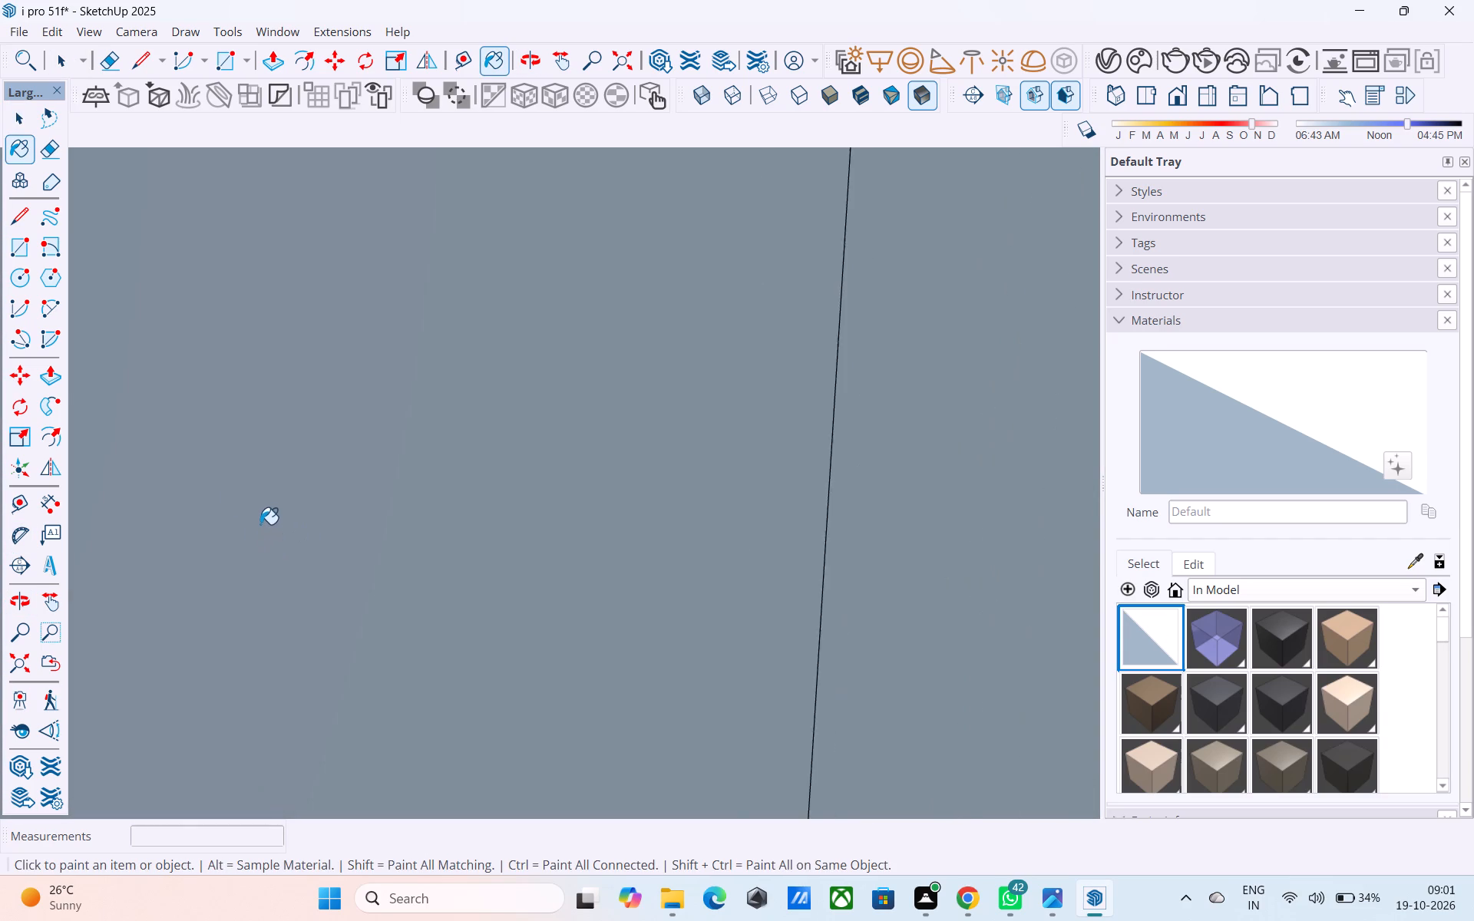
scroll(260, 524, down, 15)
scroll(241, 522, up, 1)
scroll(241, 522, down, 11)
scroll(239, 508, up, 1)
scroll(239, 508, down, 20)
scroll(239, 508, down, 6)
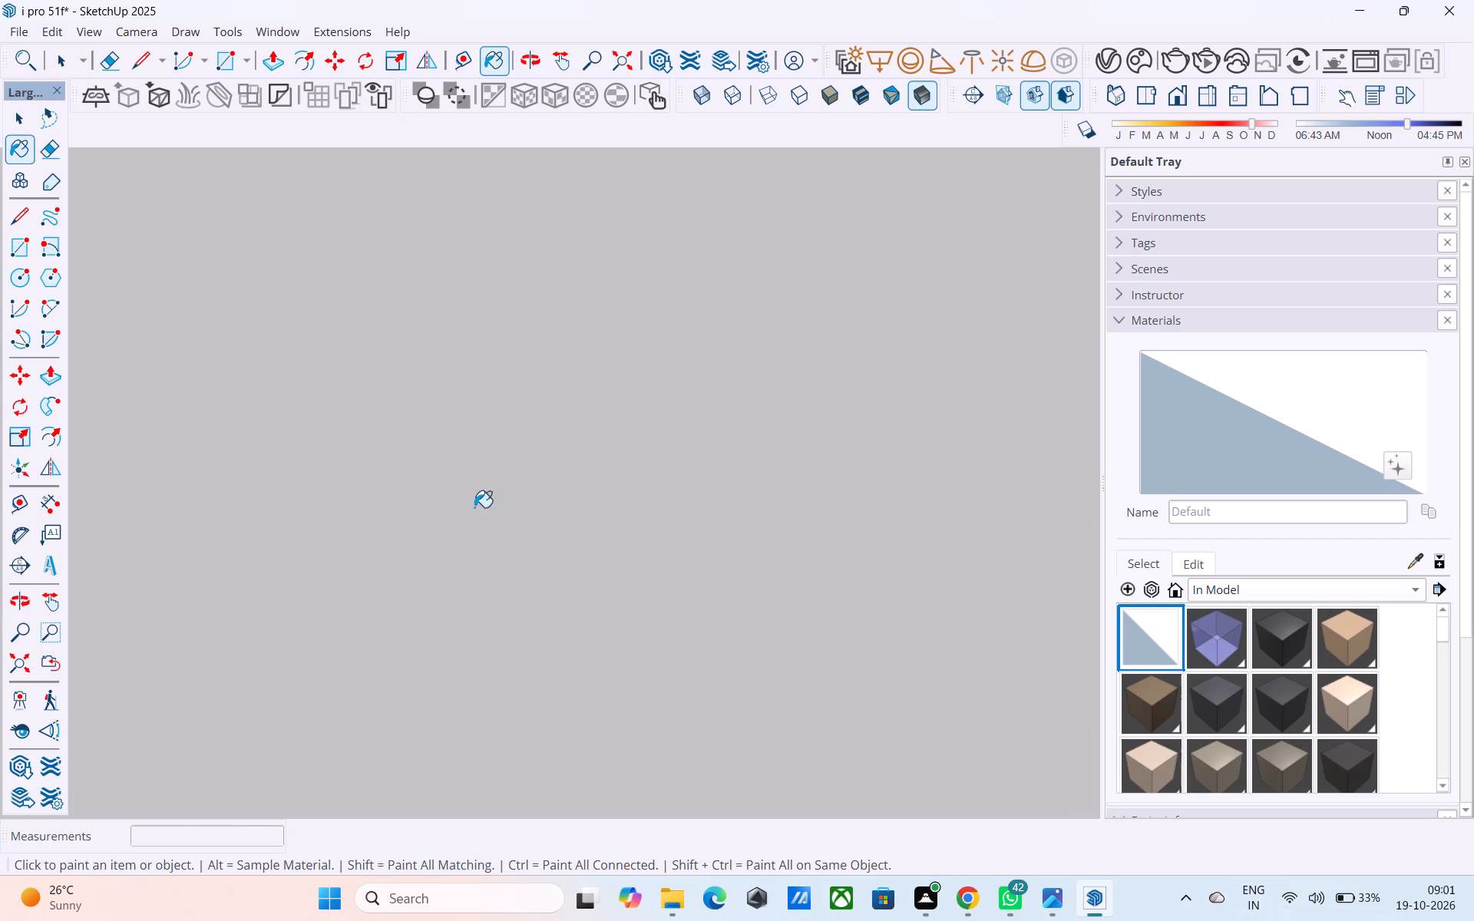
scroll(474, 507, down, 20)
scroll(474, 507, down, 13)
key(space)
middle_drag(517, 543, 597, 730)
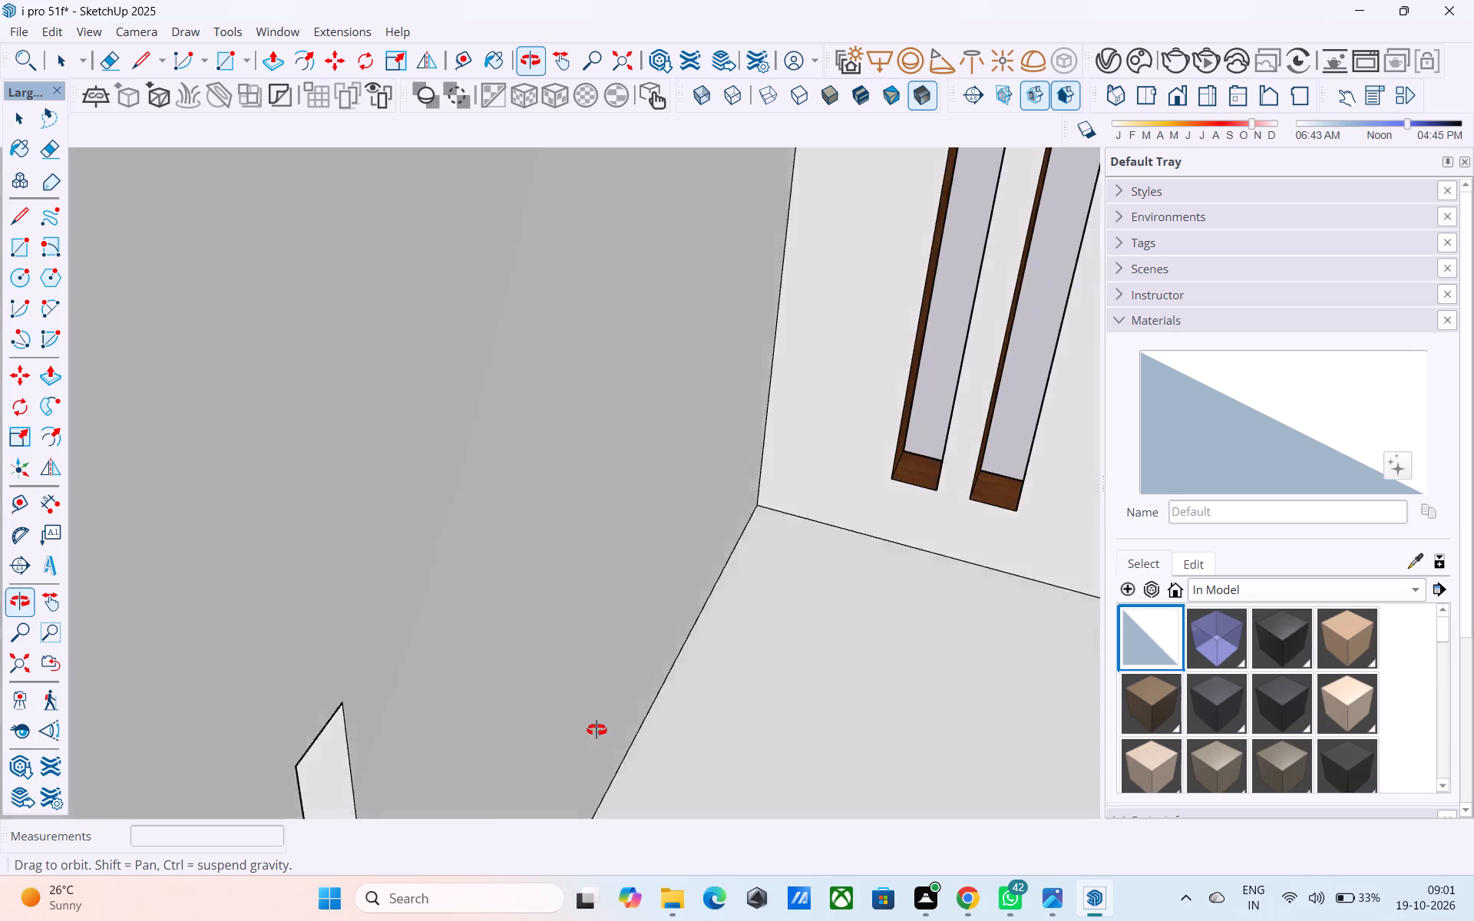
middle_drag(597, 730, 804, 695)
scroll(596, 581, down, 15)
middle_drag(834, 476, 973, 476)
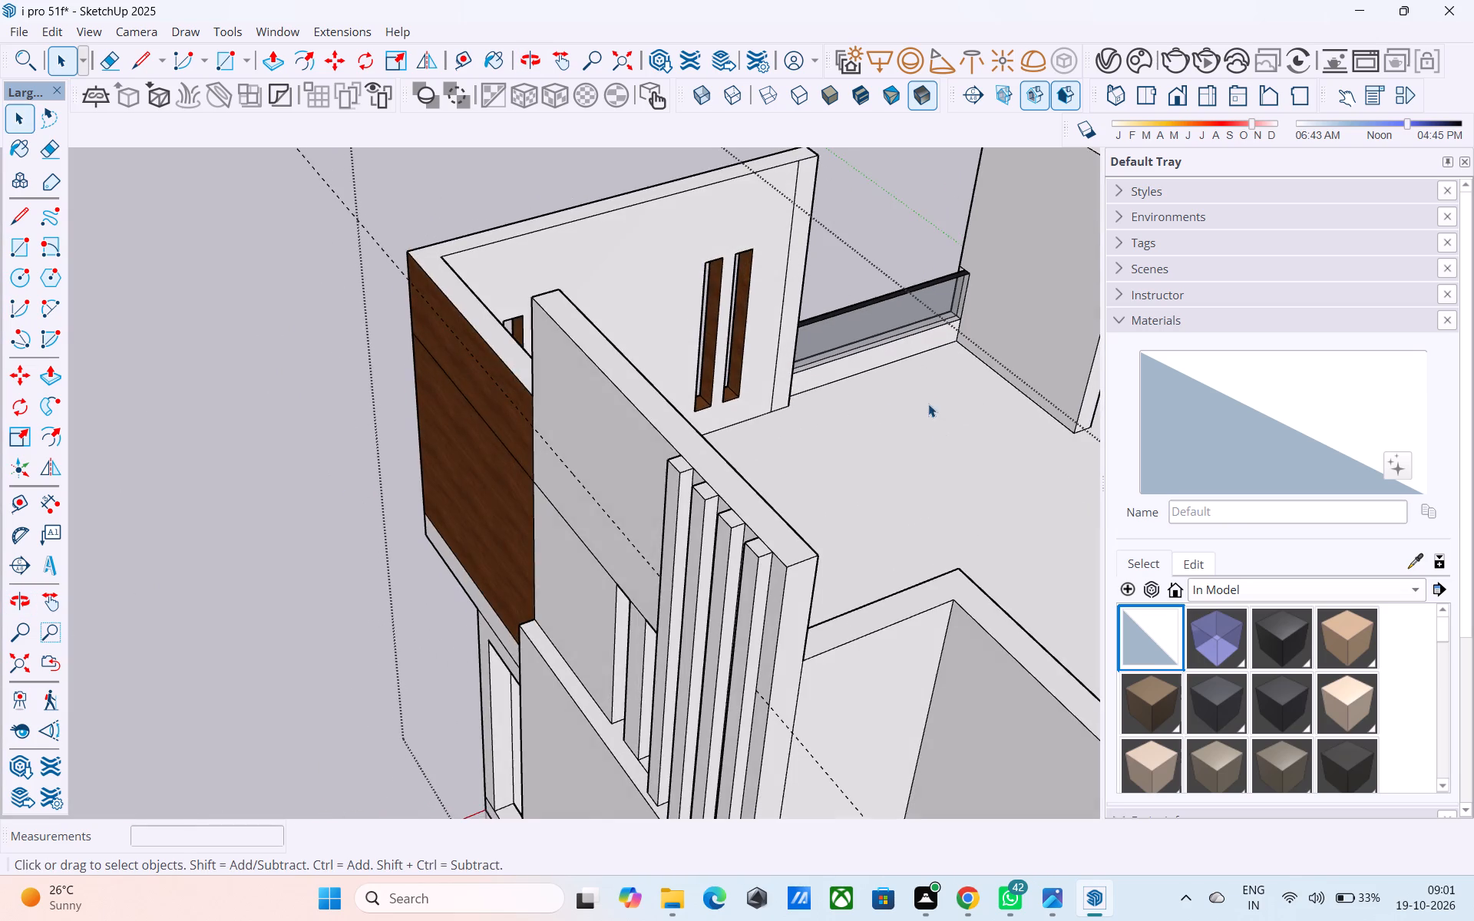
scroll(925, 393, up, 9)
shift+middle_drag(860, 333, 810, 609)
scroll(765, 523, up, 5)
scroll(783, 444, down, 5)
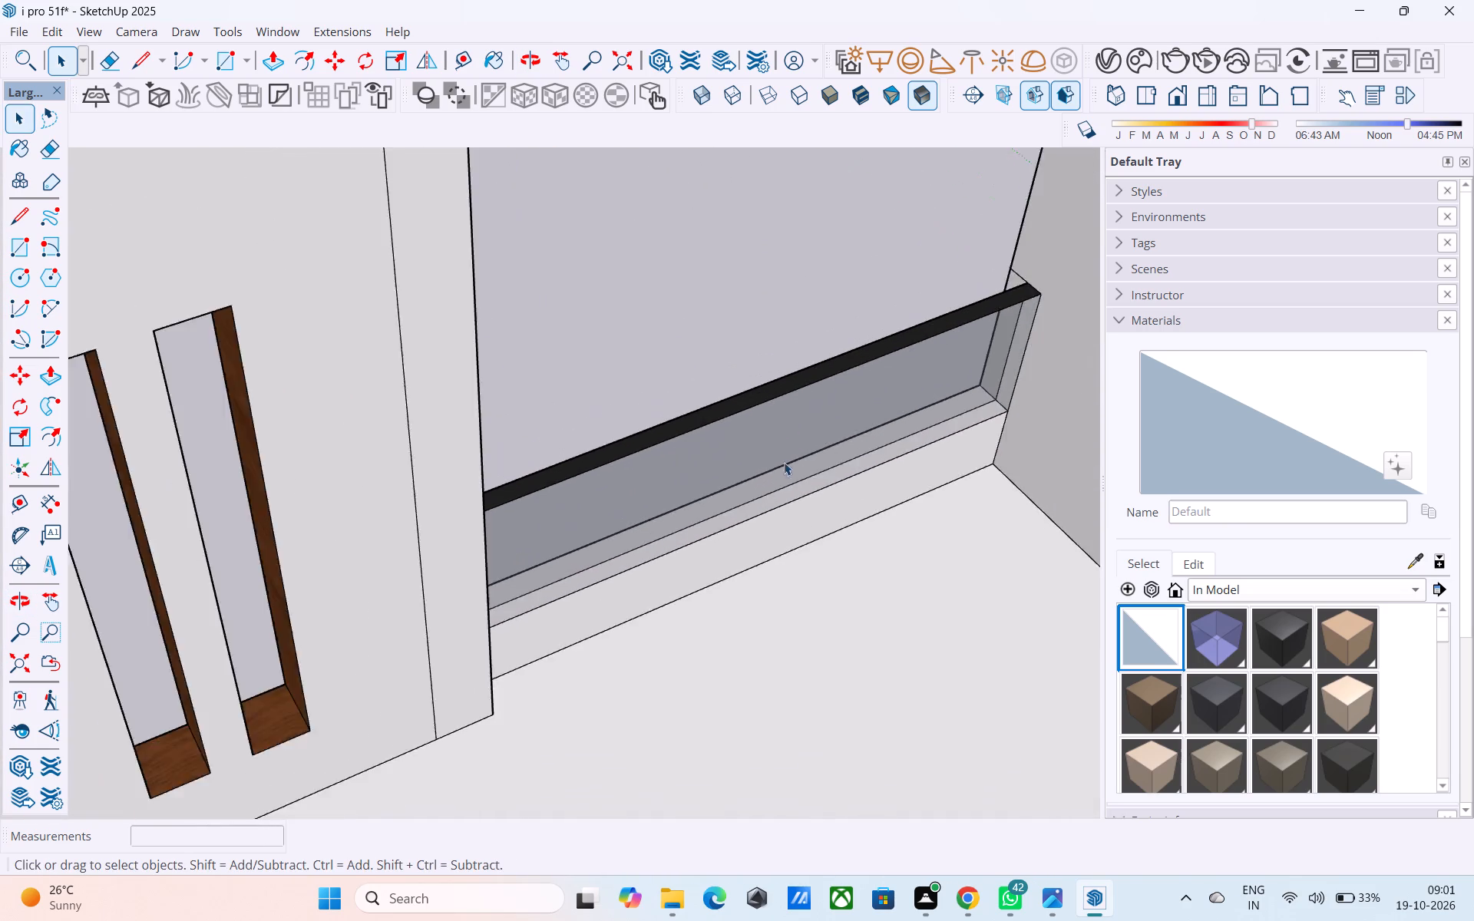
scroll(798, 482, up, 16)
middle_drag(806, 476, 869, 610)
scroll(806, 476, up, 1)
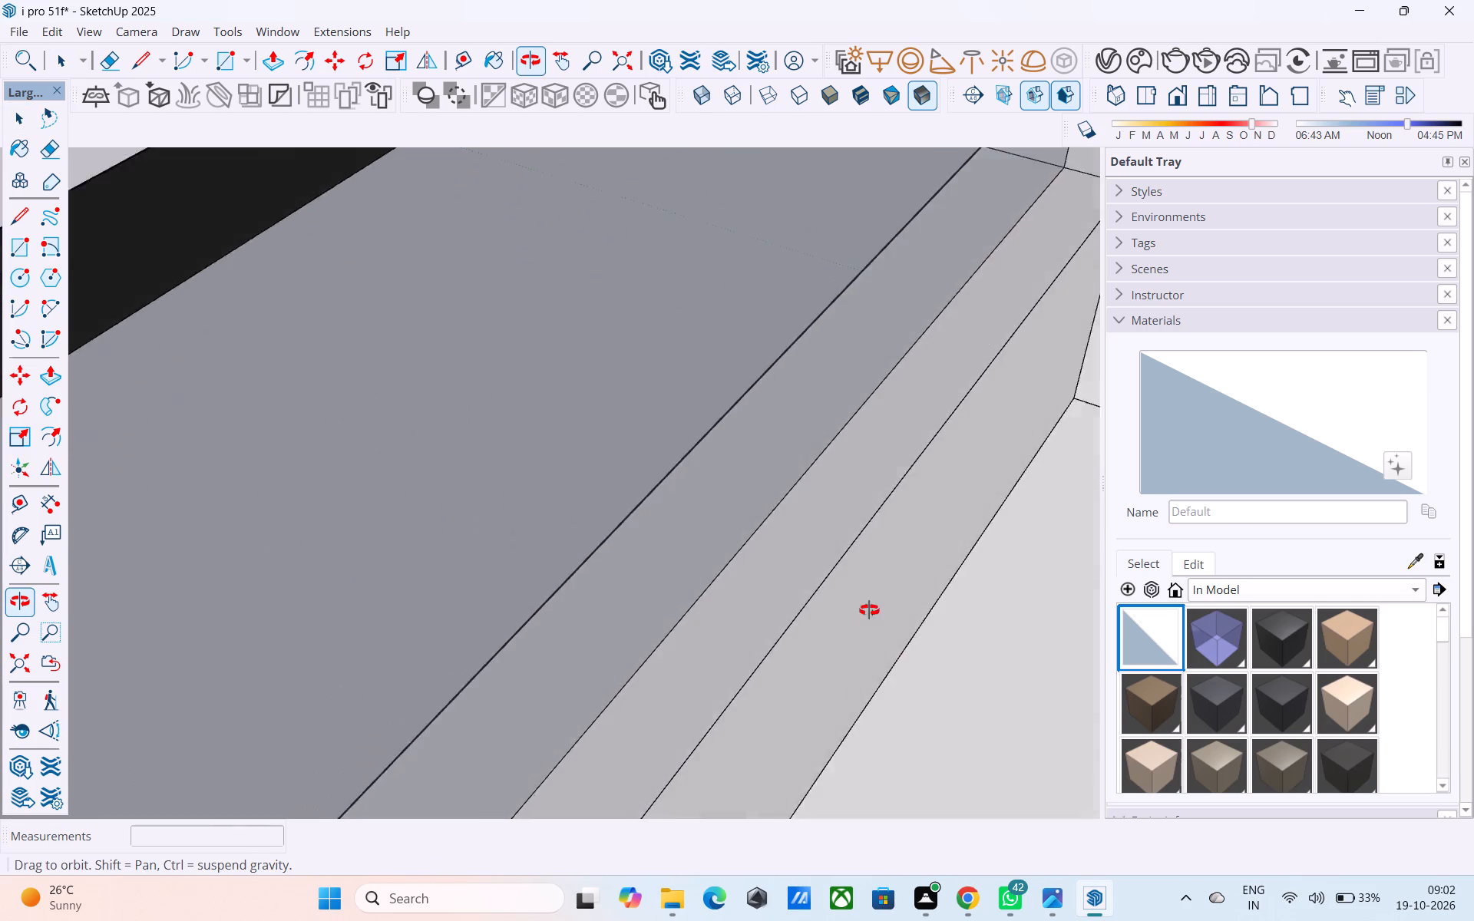
middle_drag(869, 610, 1078, 491)
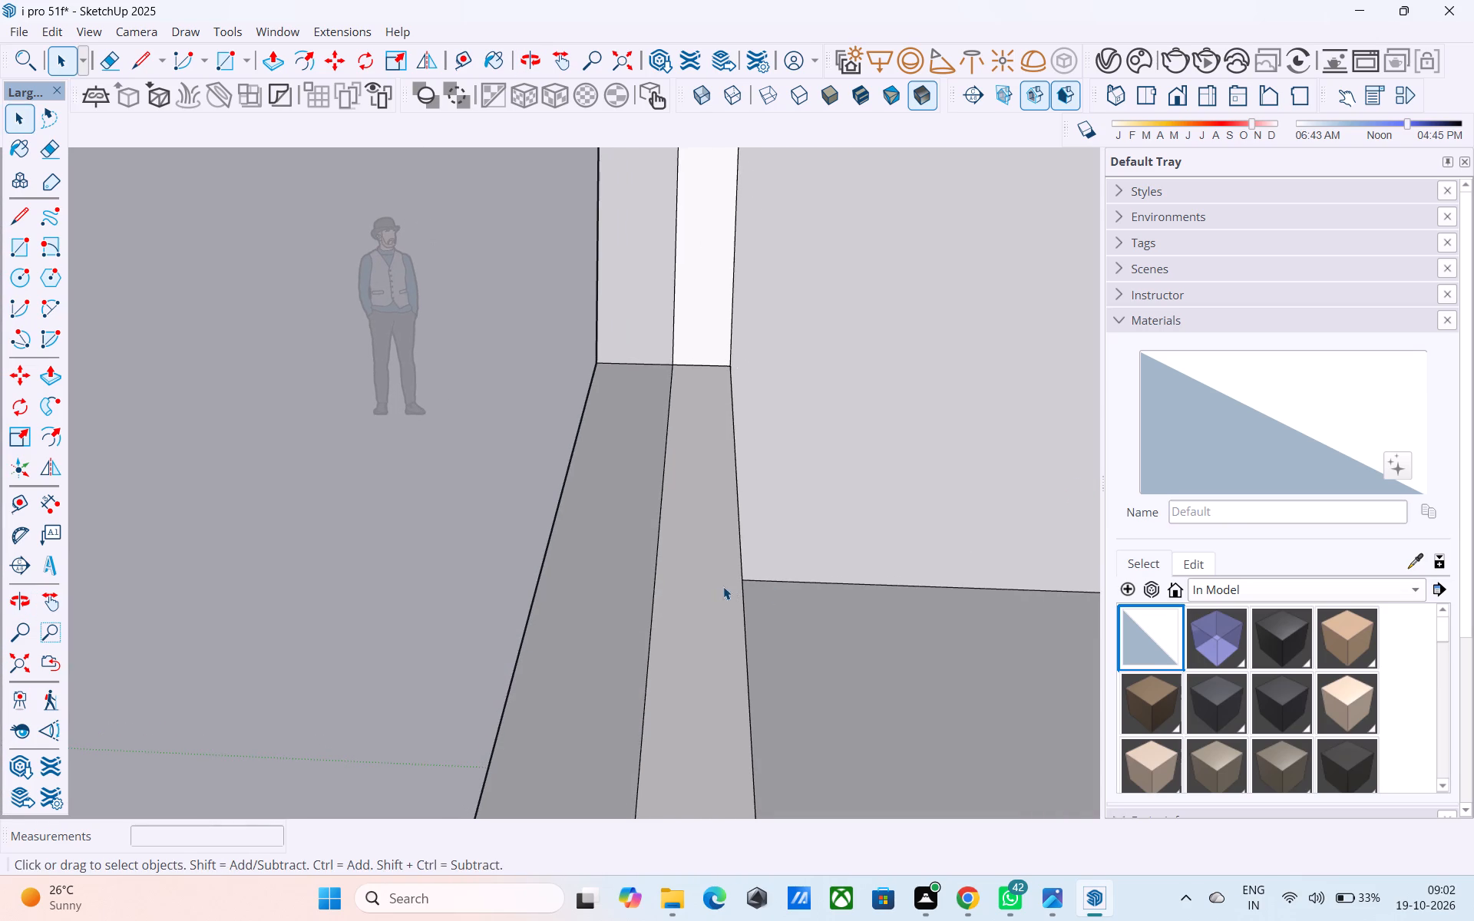
middle_drag(723, 586, 822, 596)
Erase the short edge on the plain cross wall between the wall's vertical edge and the glass parapet's dark top.
scroll(541, 579, down, 11)
middle_drag(435, 589, 898, 599)
scroll(474, 553, down, 4)
scroll(385, 572, up, 1)
scroll(189, 457, up, 4)
middle_drag(345, 470, 286, 464)
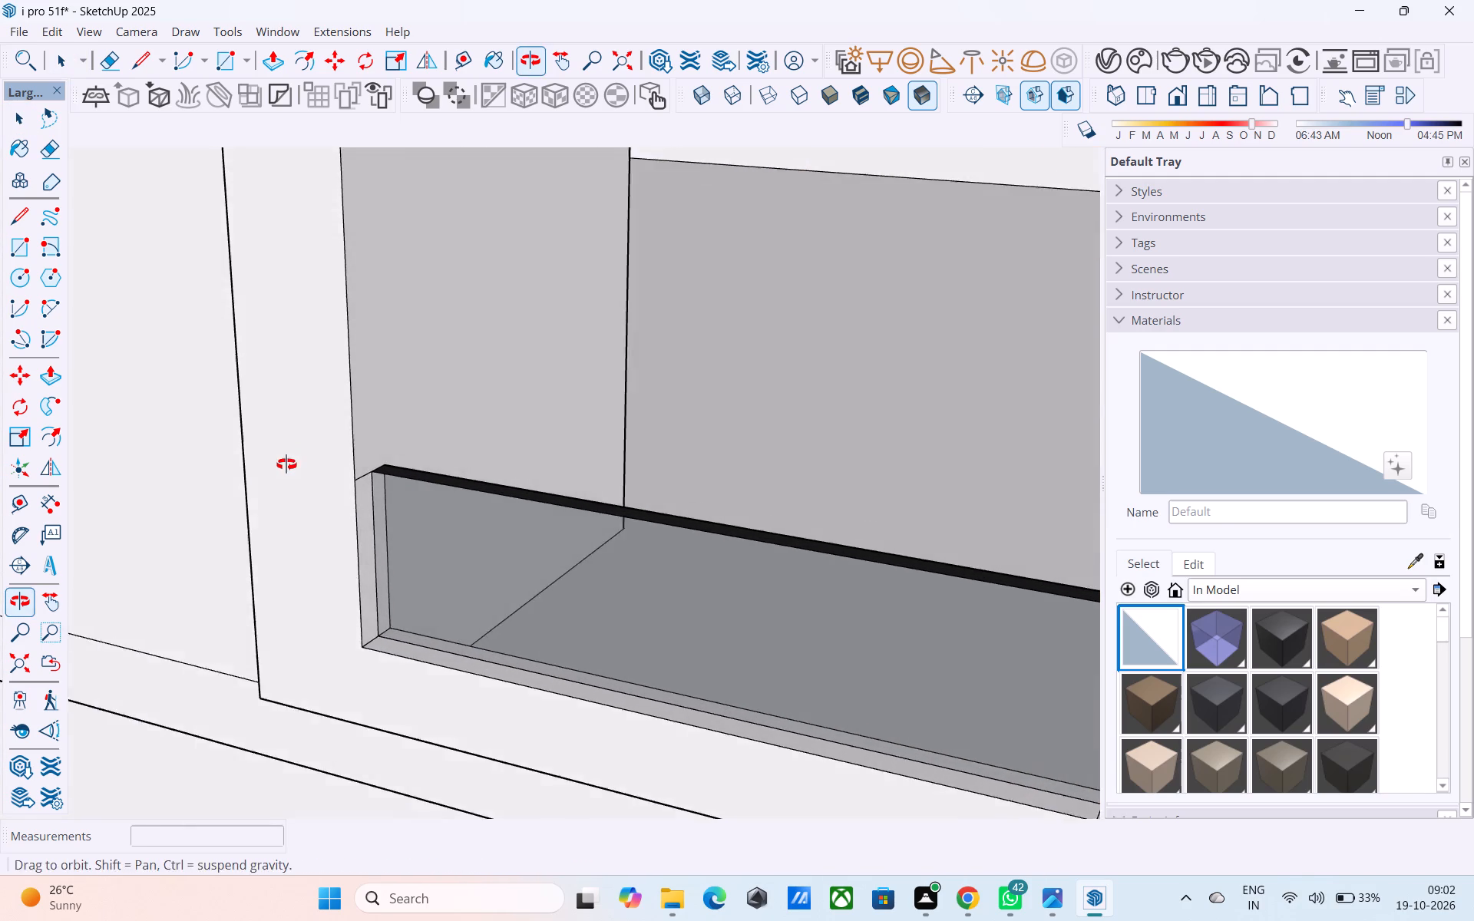
middle_drag(286, 464, 286, 465)
scroll(387, 474, up, 5)
middle_drag(352, 468, 299, 470)
scroll(291, 469, up, 3)
key(e)
drag(360, 464, 364, 482)
key(space)
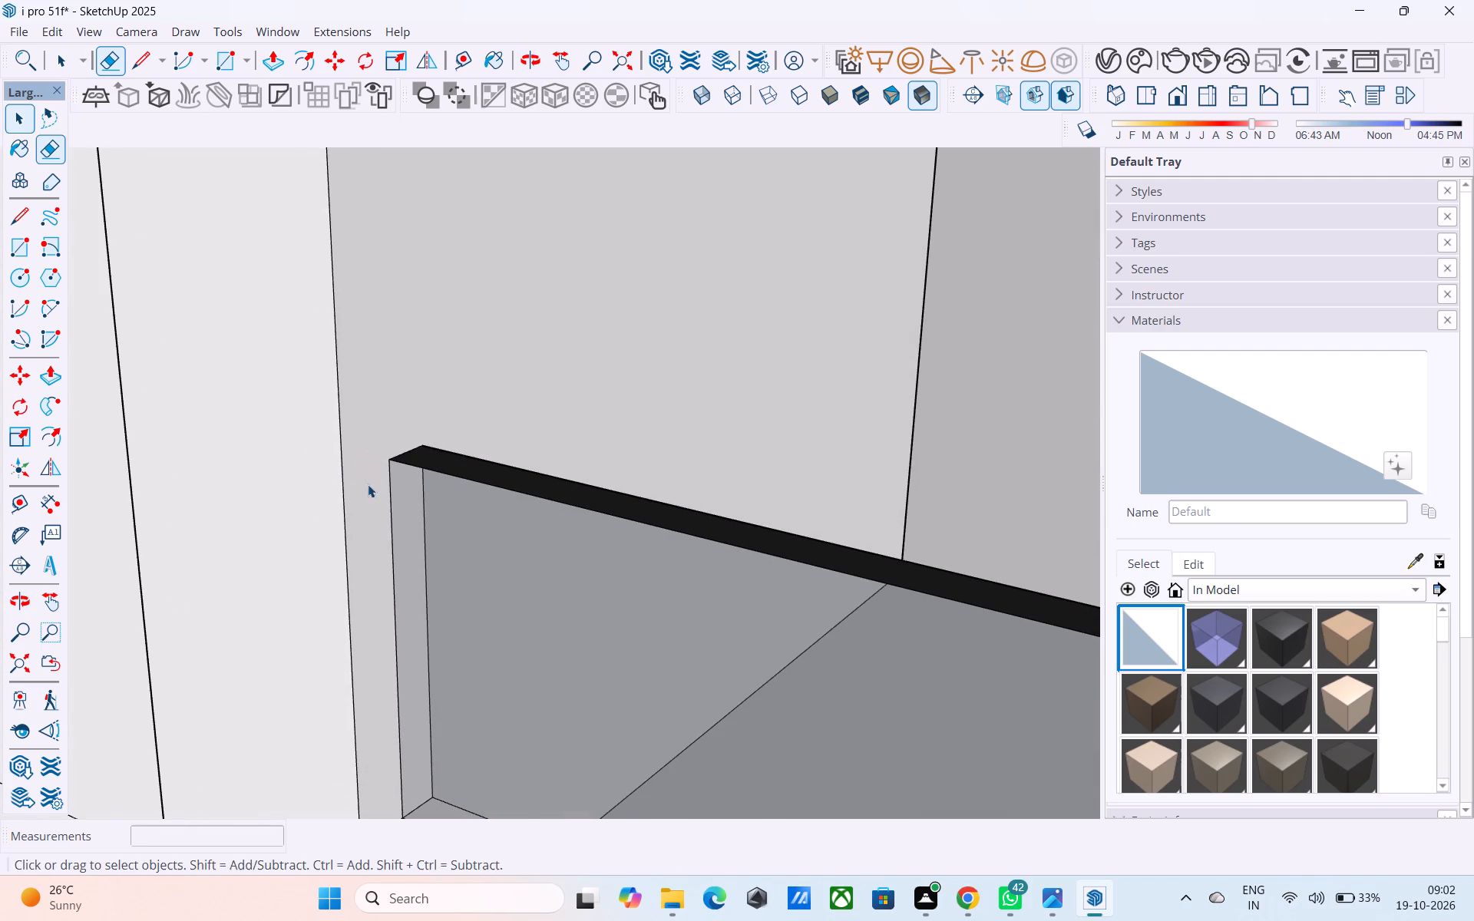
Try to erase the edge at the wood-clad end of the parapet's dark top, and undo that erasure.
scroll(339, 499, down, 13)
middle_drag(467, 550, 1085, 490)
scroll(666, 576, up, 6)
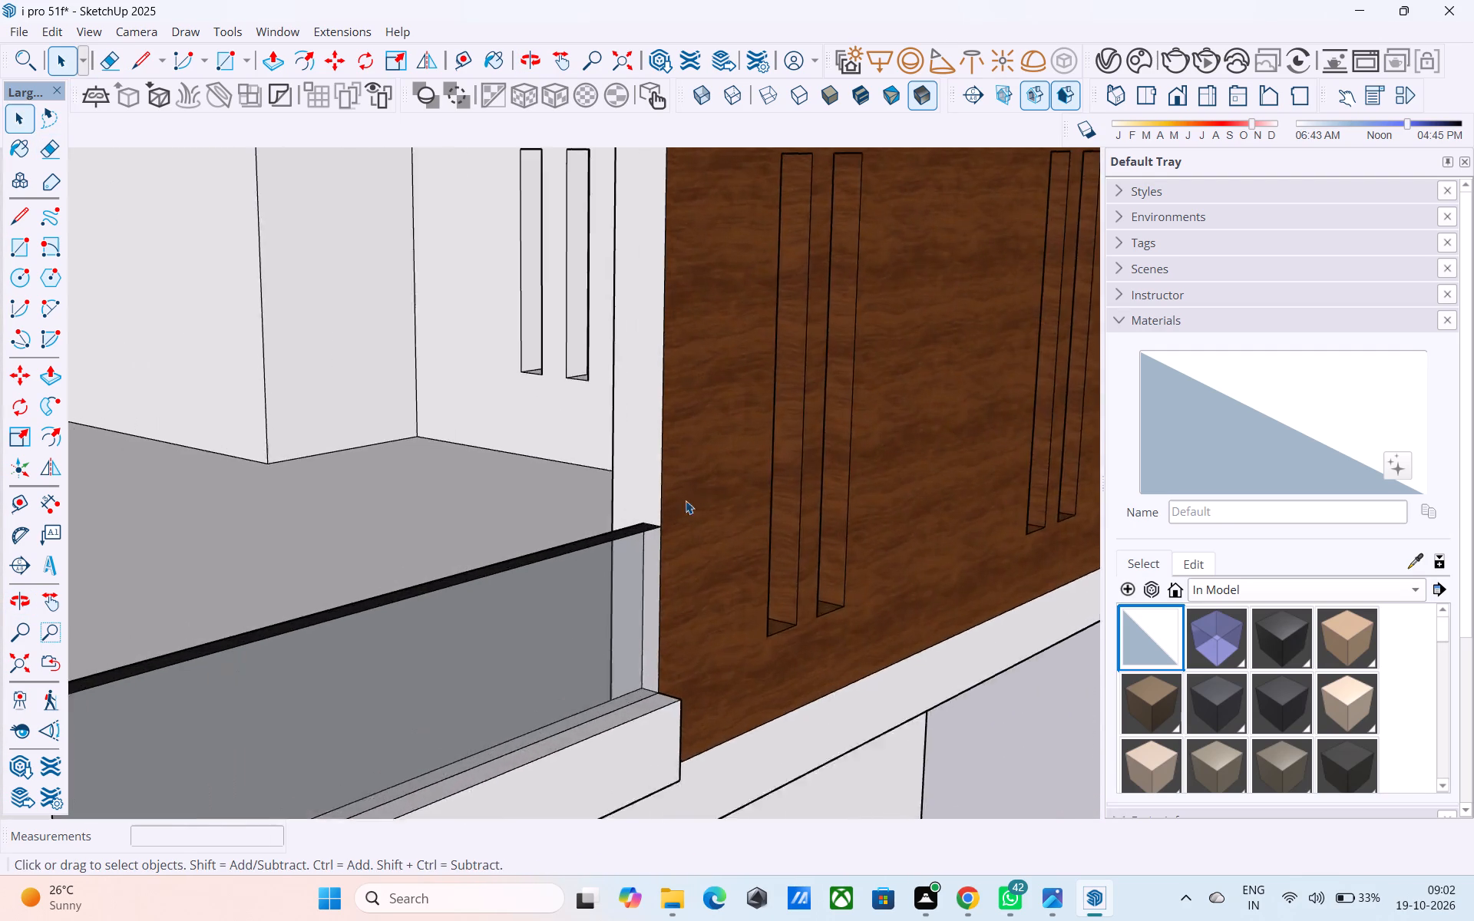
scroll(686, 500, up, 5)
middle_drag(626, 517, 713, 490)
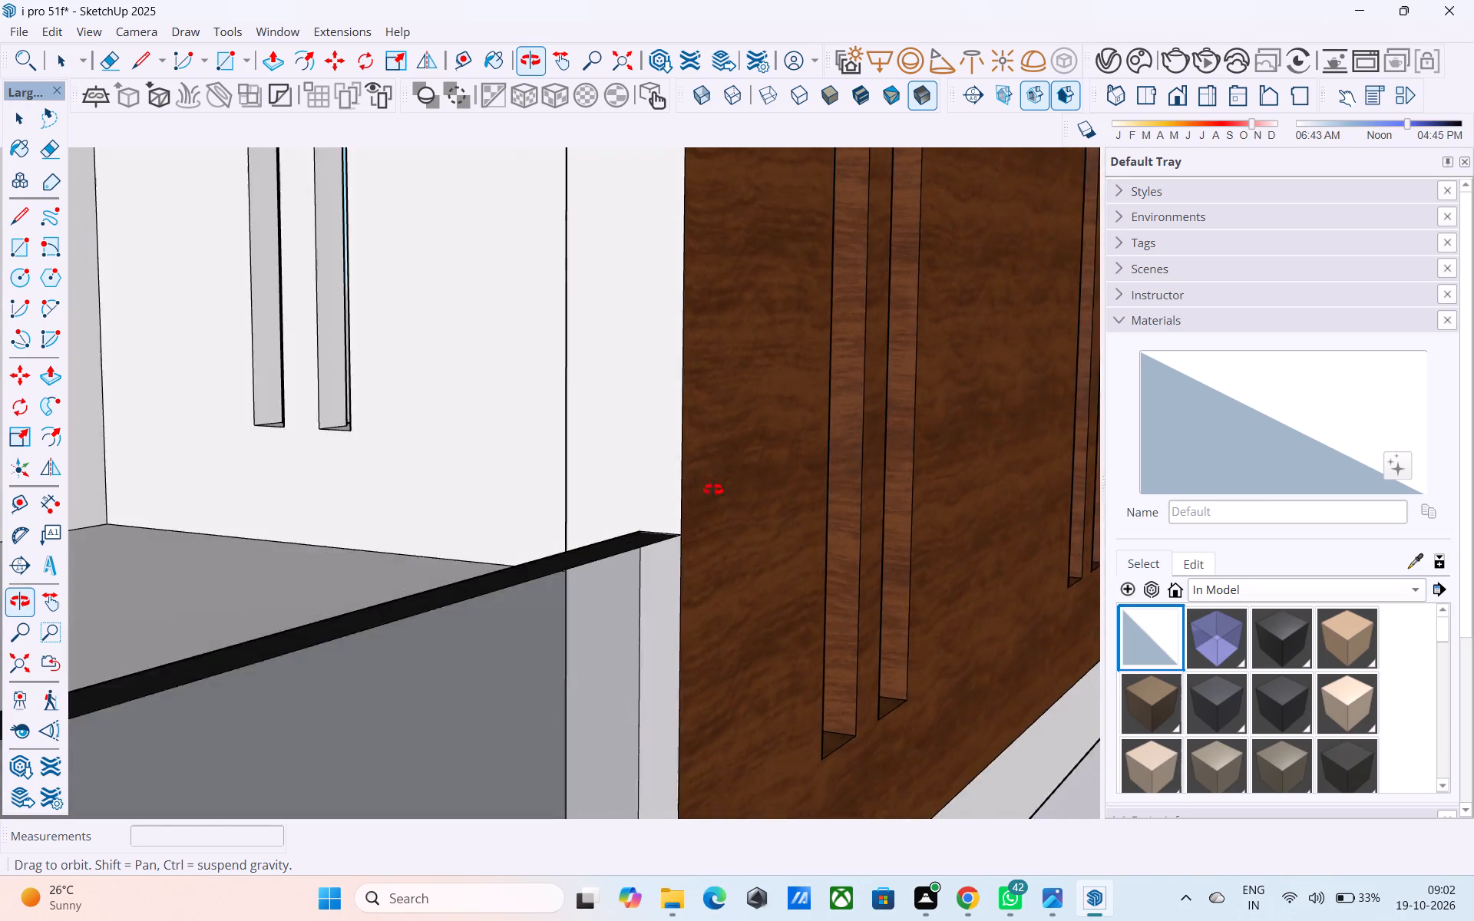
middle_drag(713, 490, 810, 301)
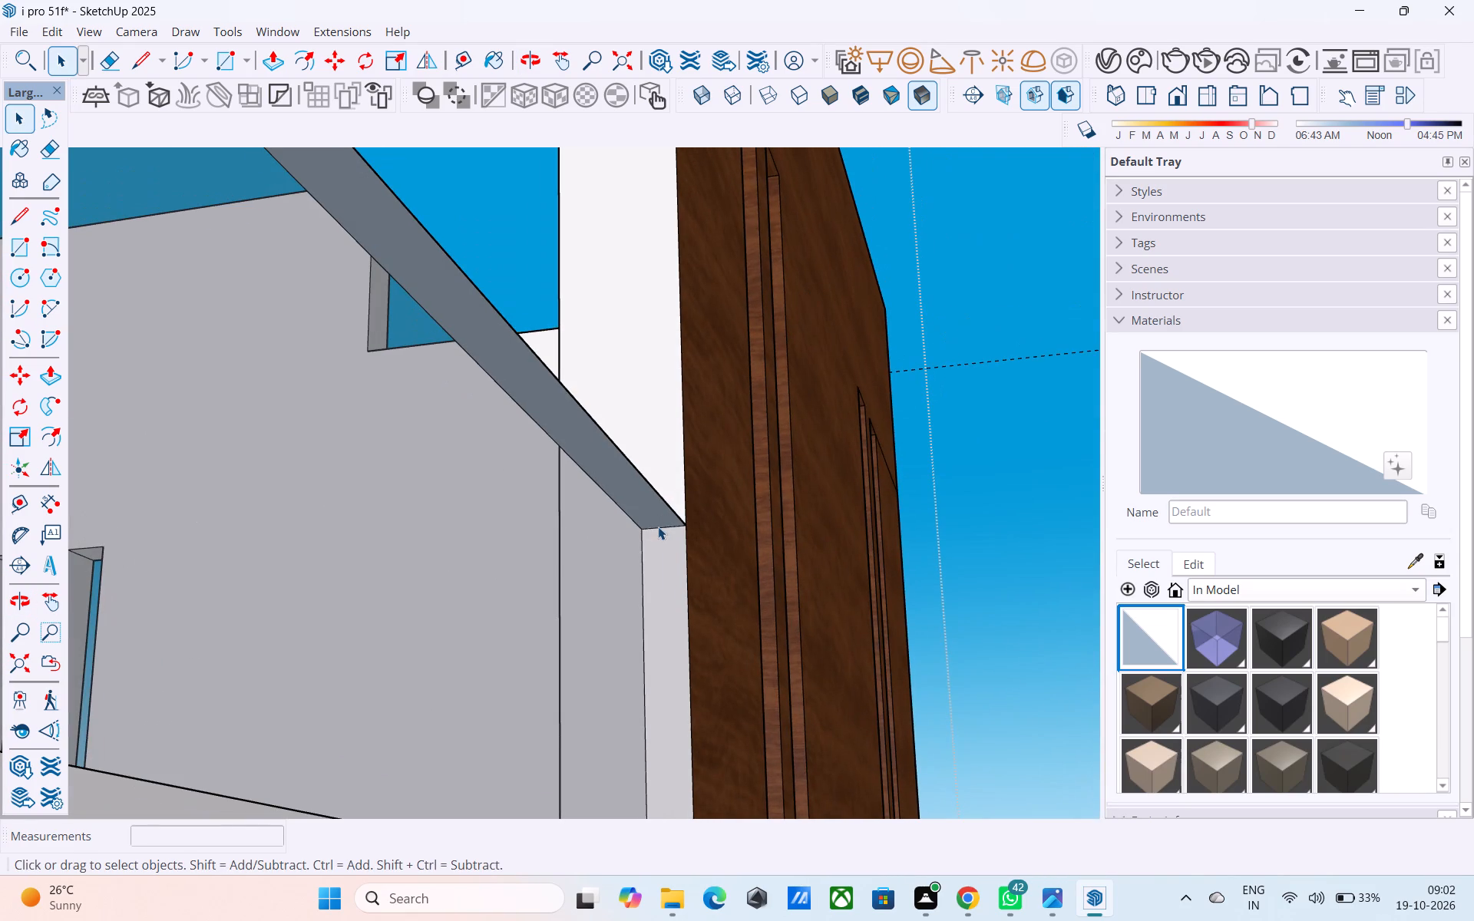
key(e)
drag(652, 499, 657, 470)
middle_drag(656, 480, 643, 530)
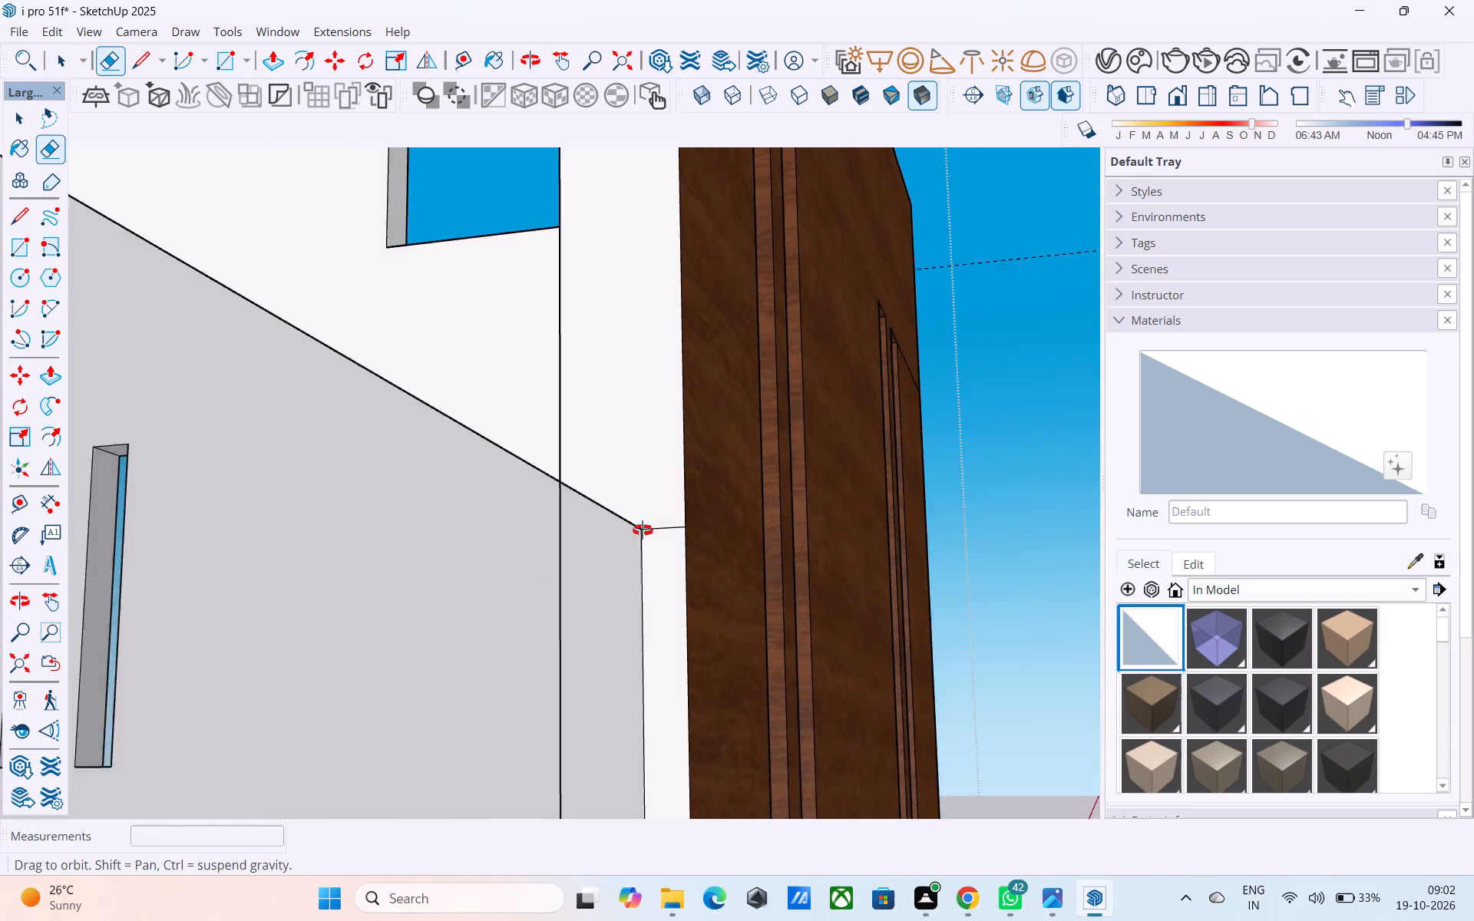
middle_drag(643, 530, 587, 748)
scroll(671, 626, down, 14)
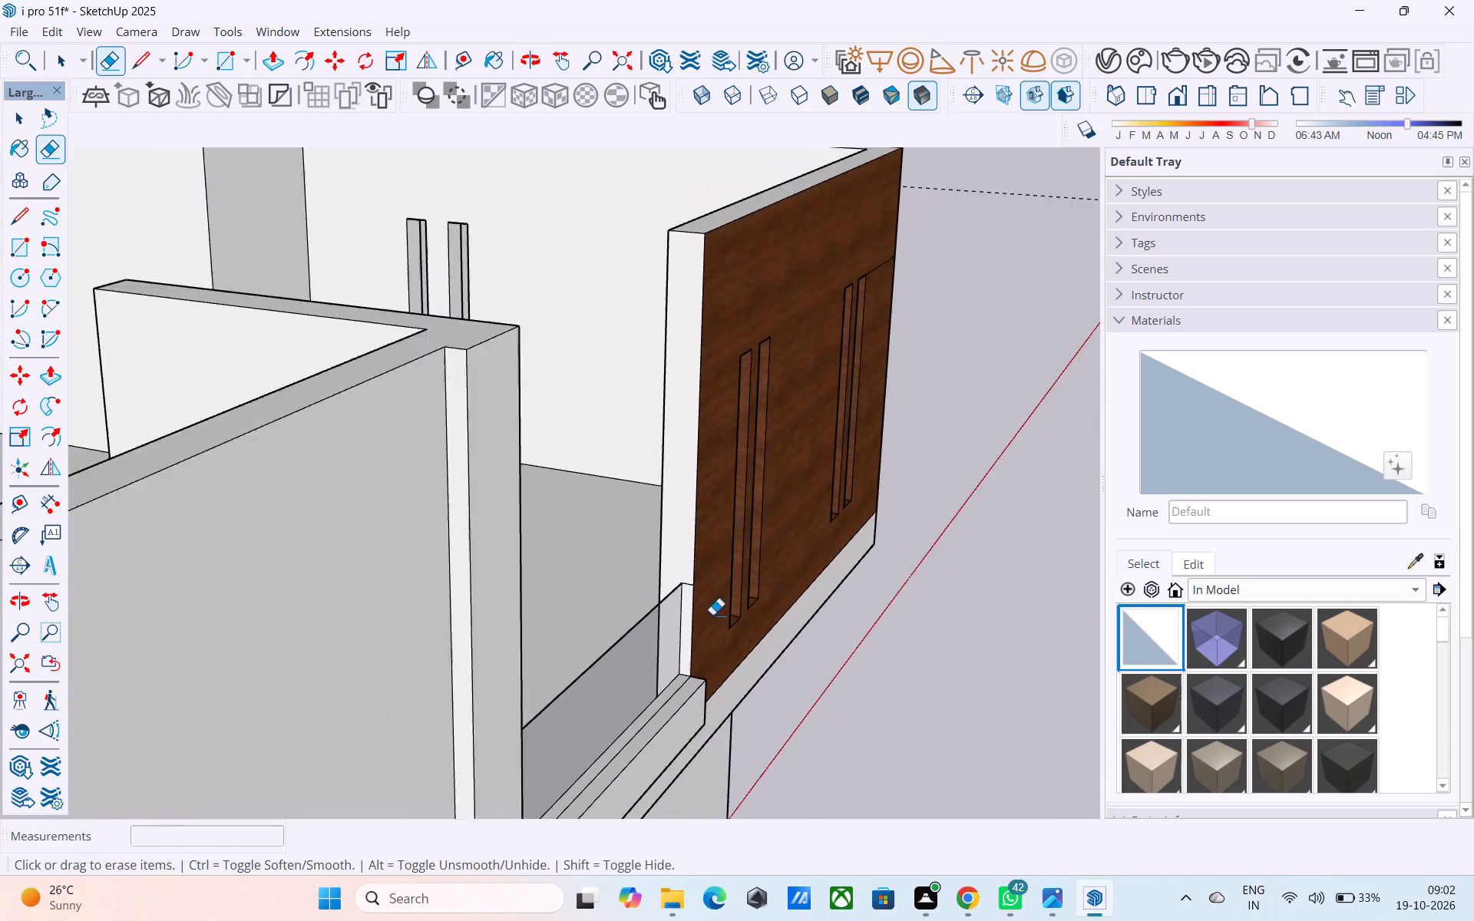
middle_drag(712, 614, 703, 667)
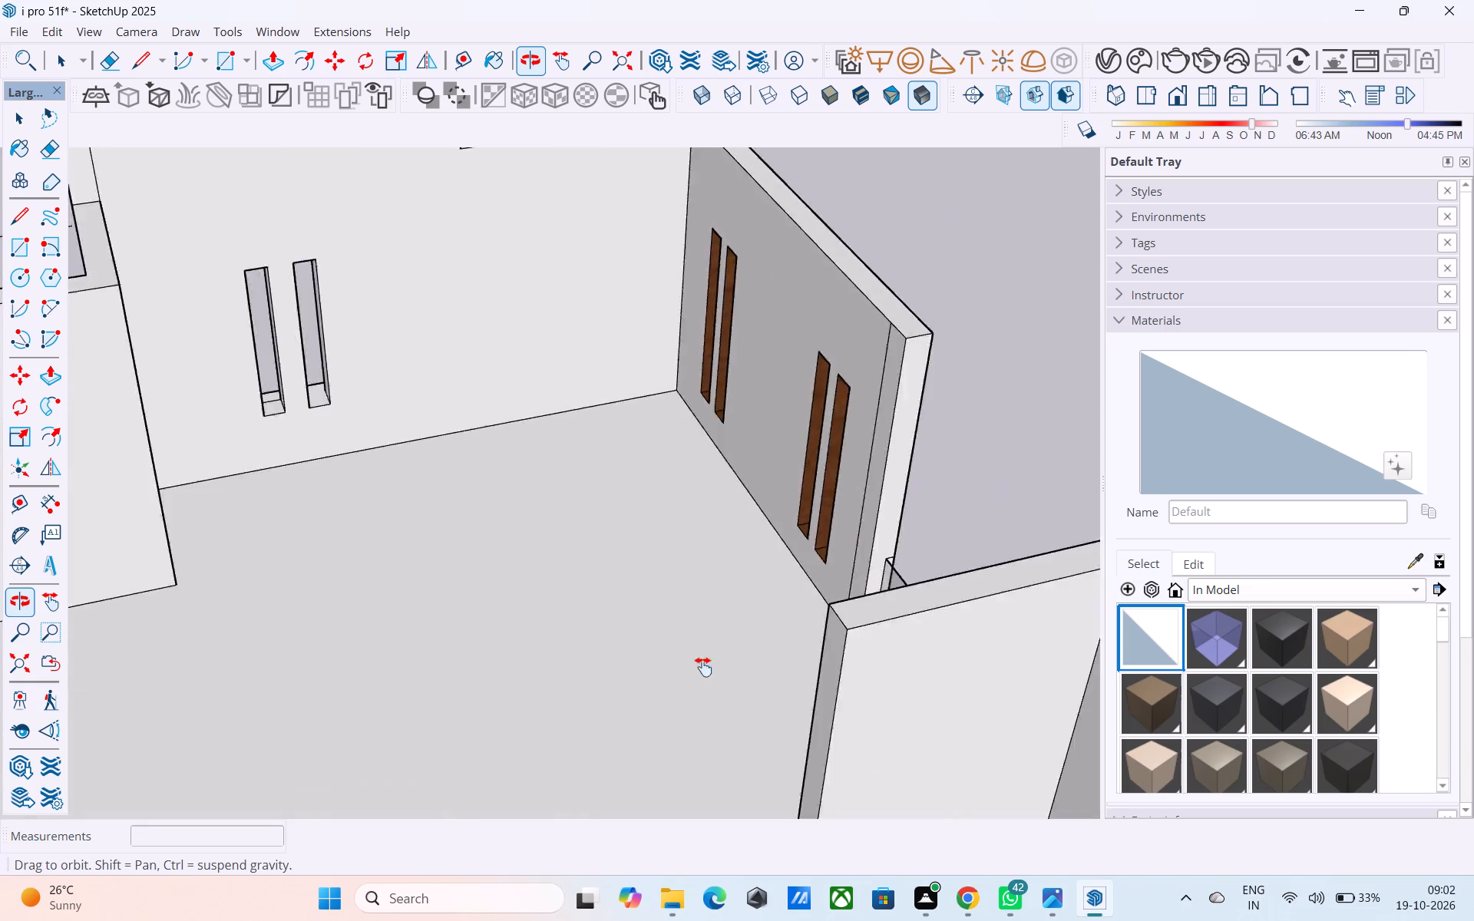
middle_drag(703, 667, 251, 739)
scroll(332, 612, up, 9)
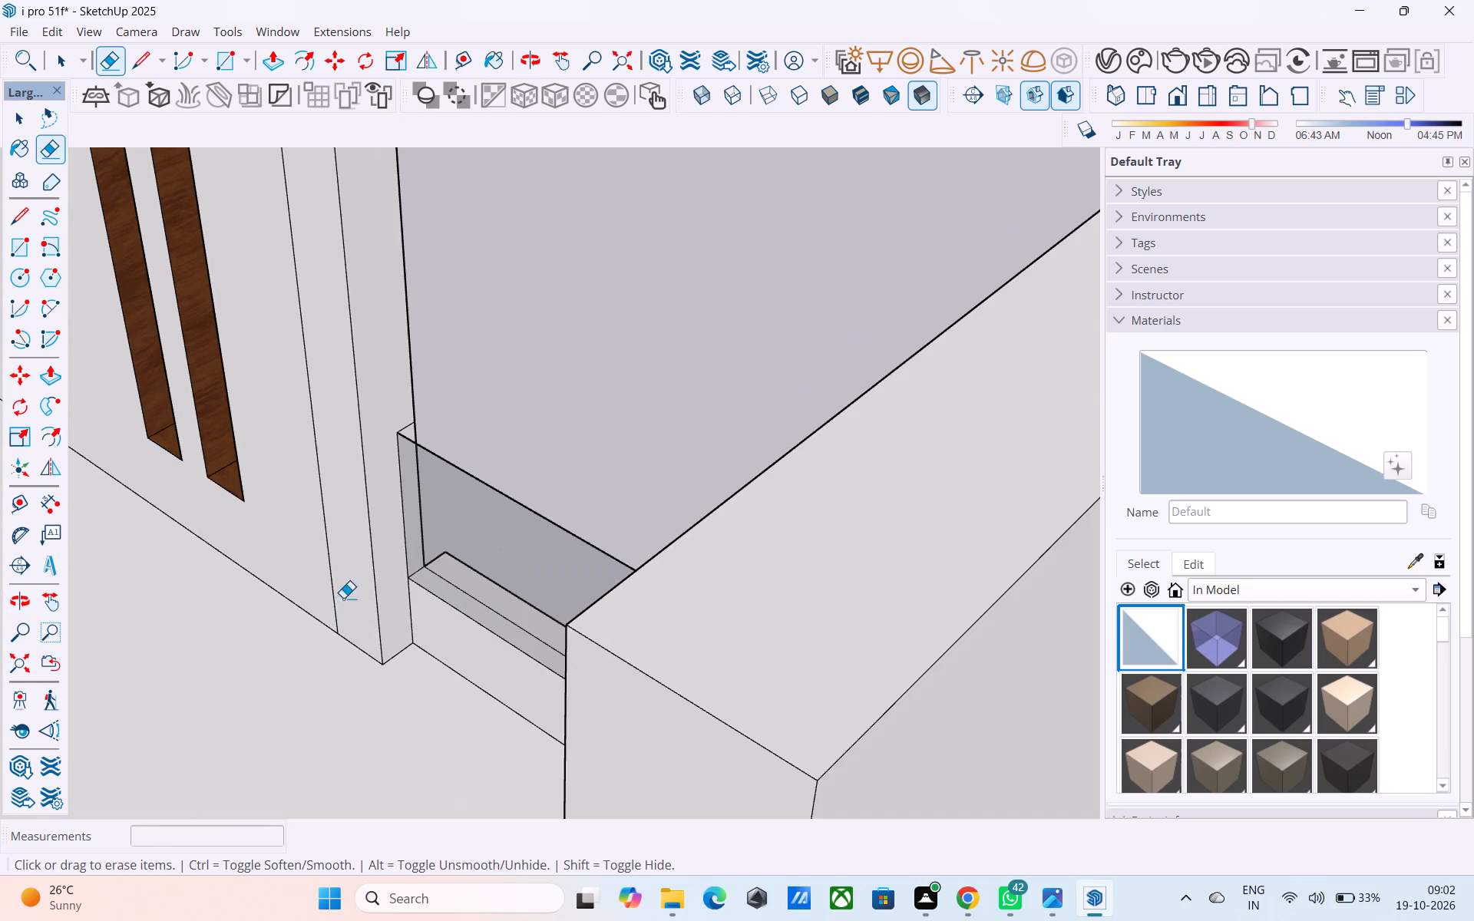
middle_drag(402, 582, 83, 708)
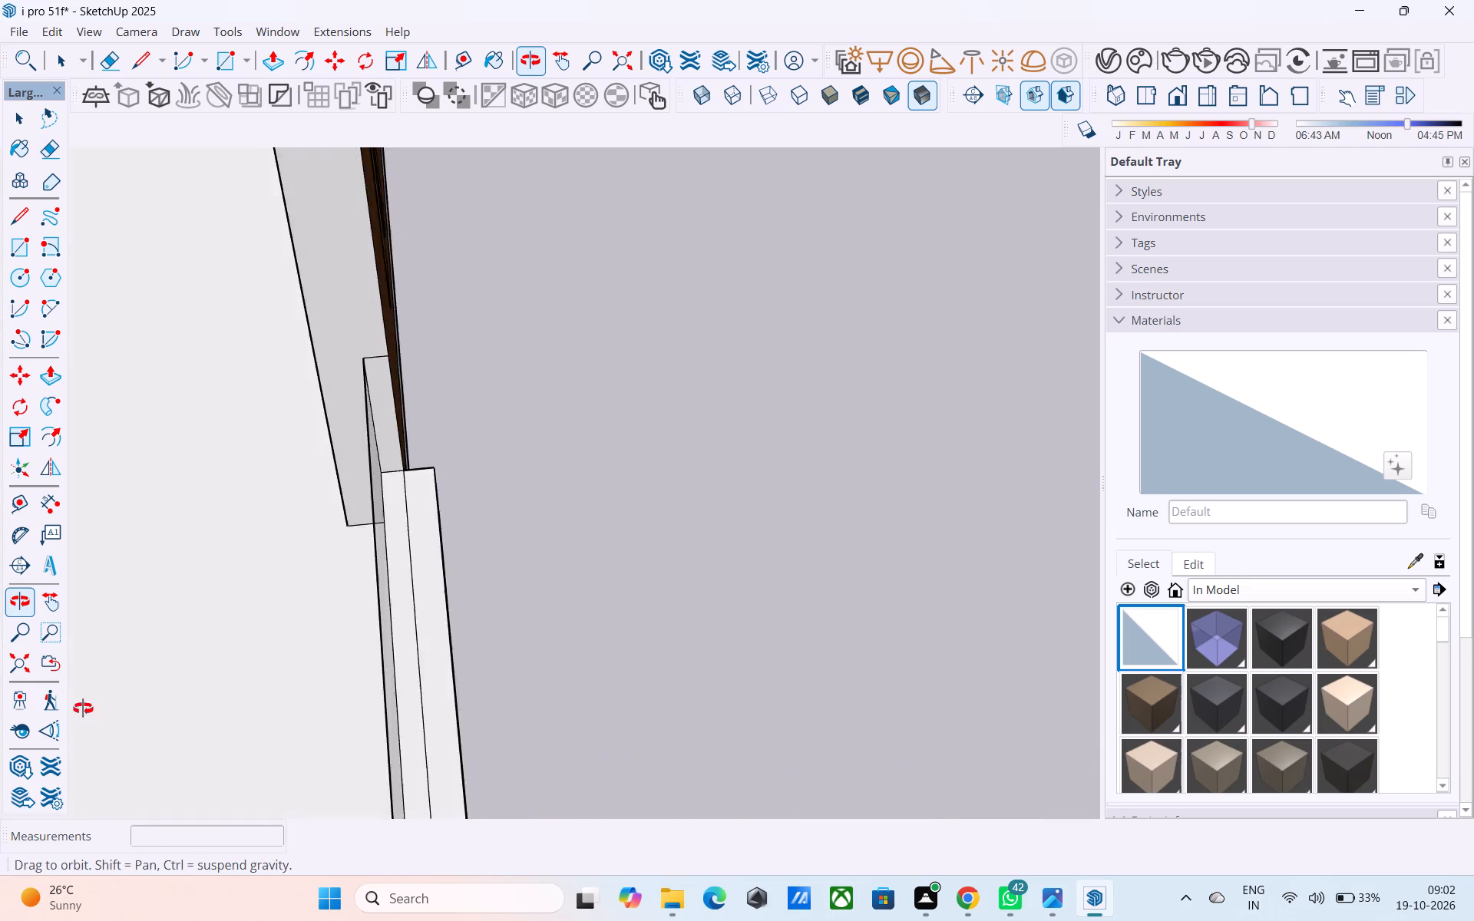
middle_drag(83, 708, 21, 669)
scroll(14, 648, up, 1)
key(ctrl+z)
Examine the glass parapet, its dark top and its ledge from the outside near the wood-clad wall.
middle_drag(121, 554, 187, 632)
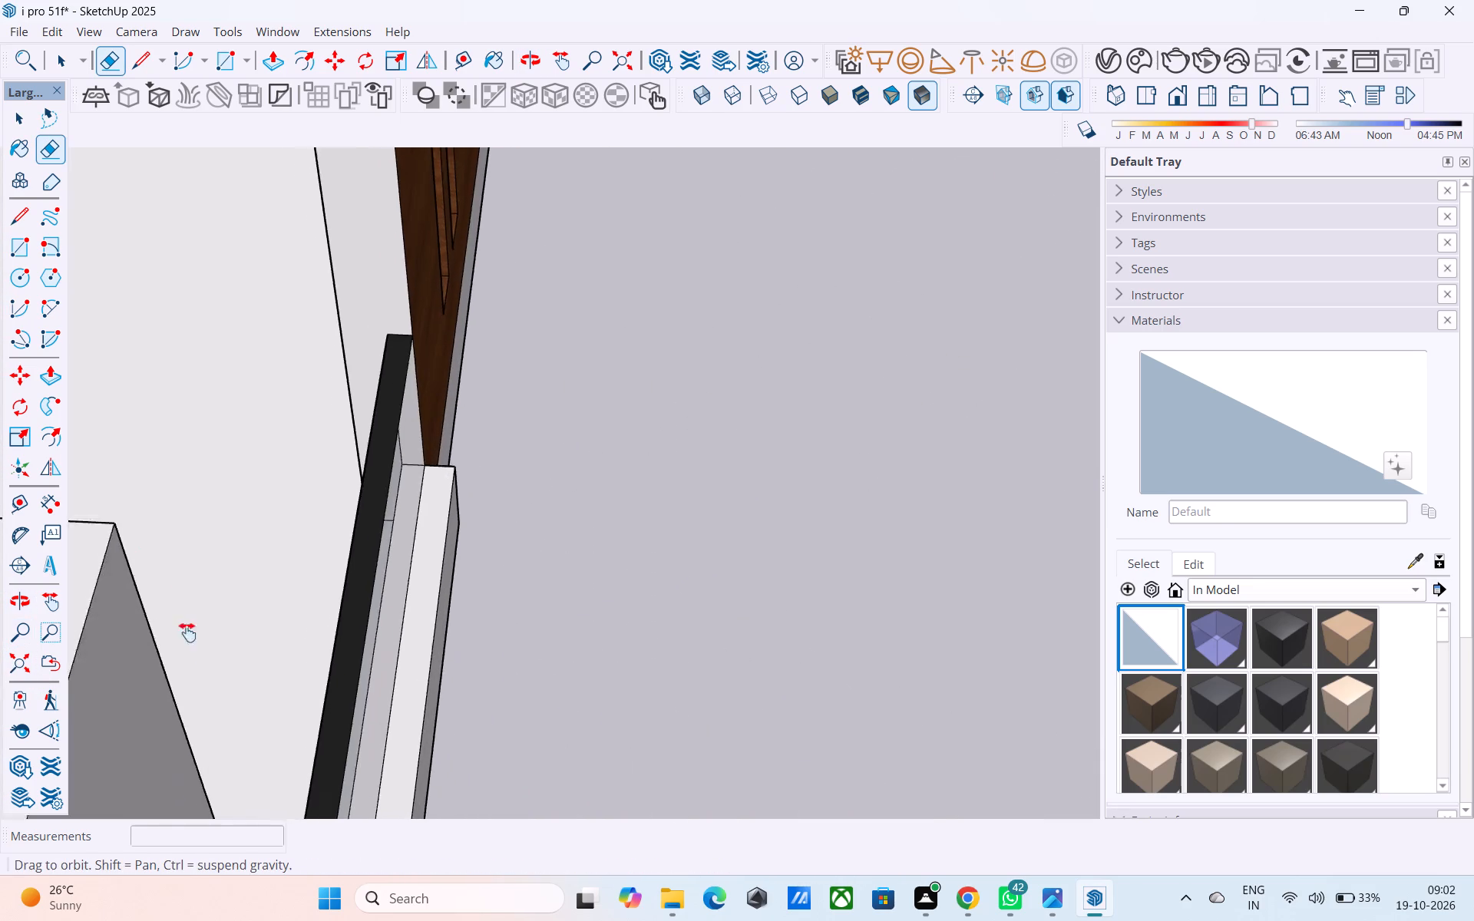
middle_drag(187, 632, 134, 308)
key(space)
middle_drag(316, 424, 321, 520)
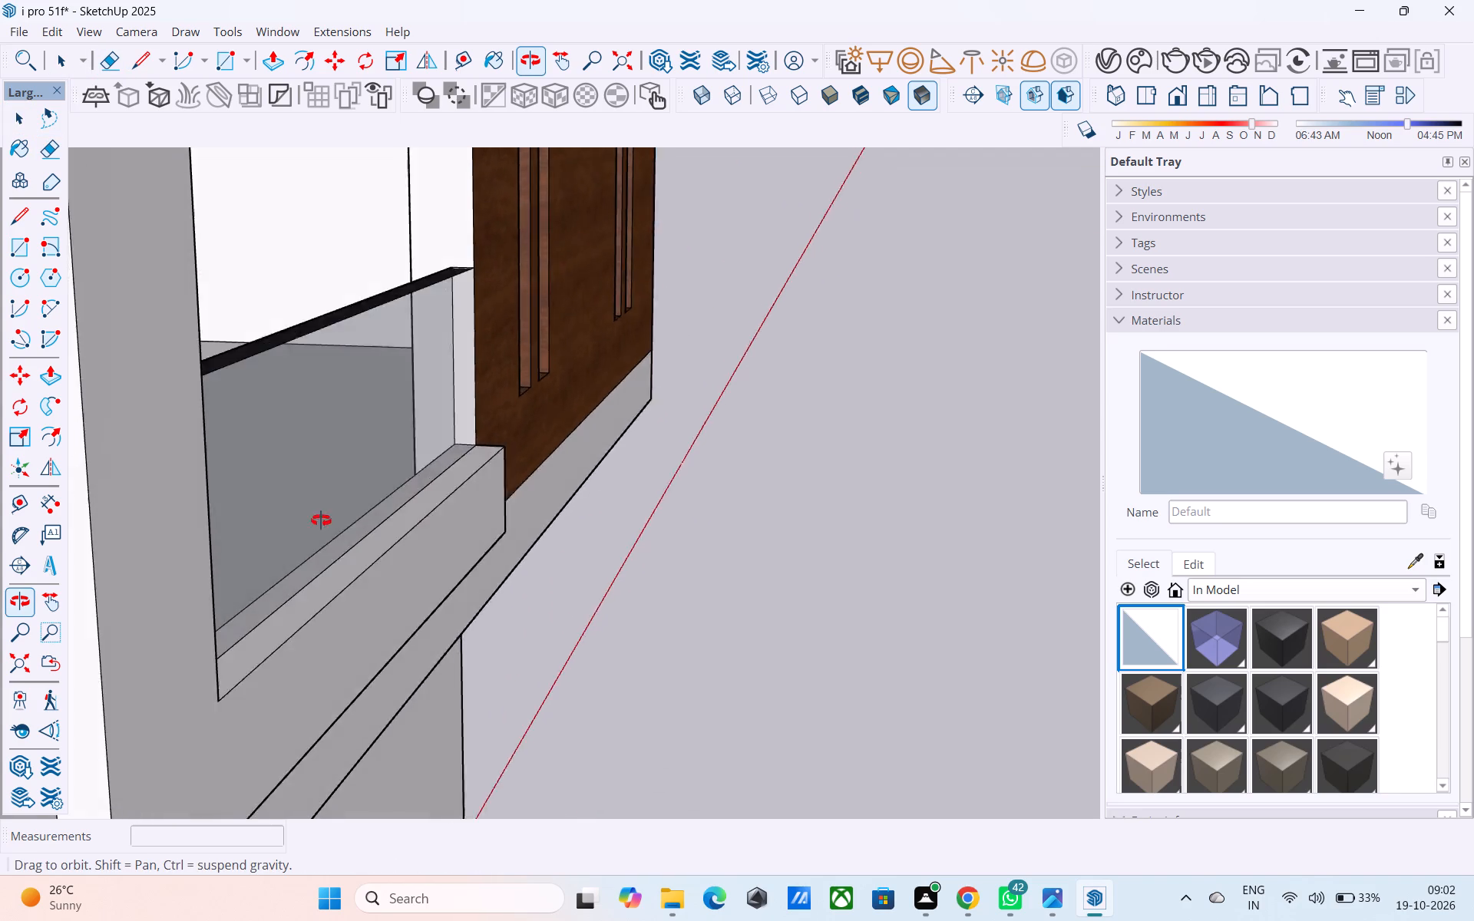
middle_drag(321, 520, 325, 626)
click(327, 527)
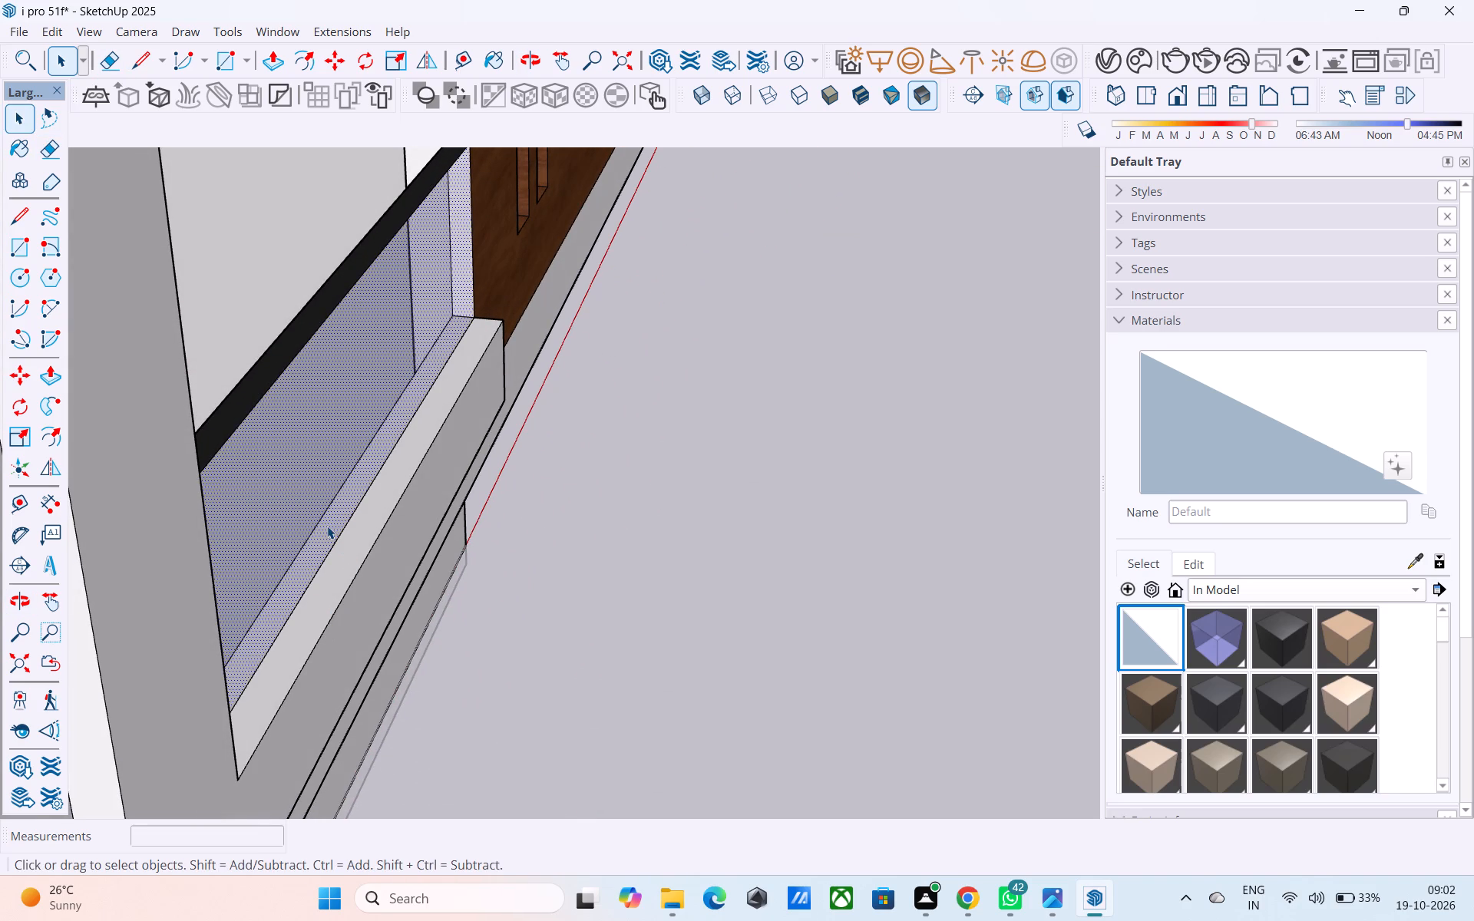
middle_drag(327, 527, 408, 523)
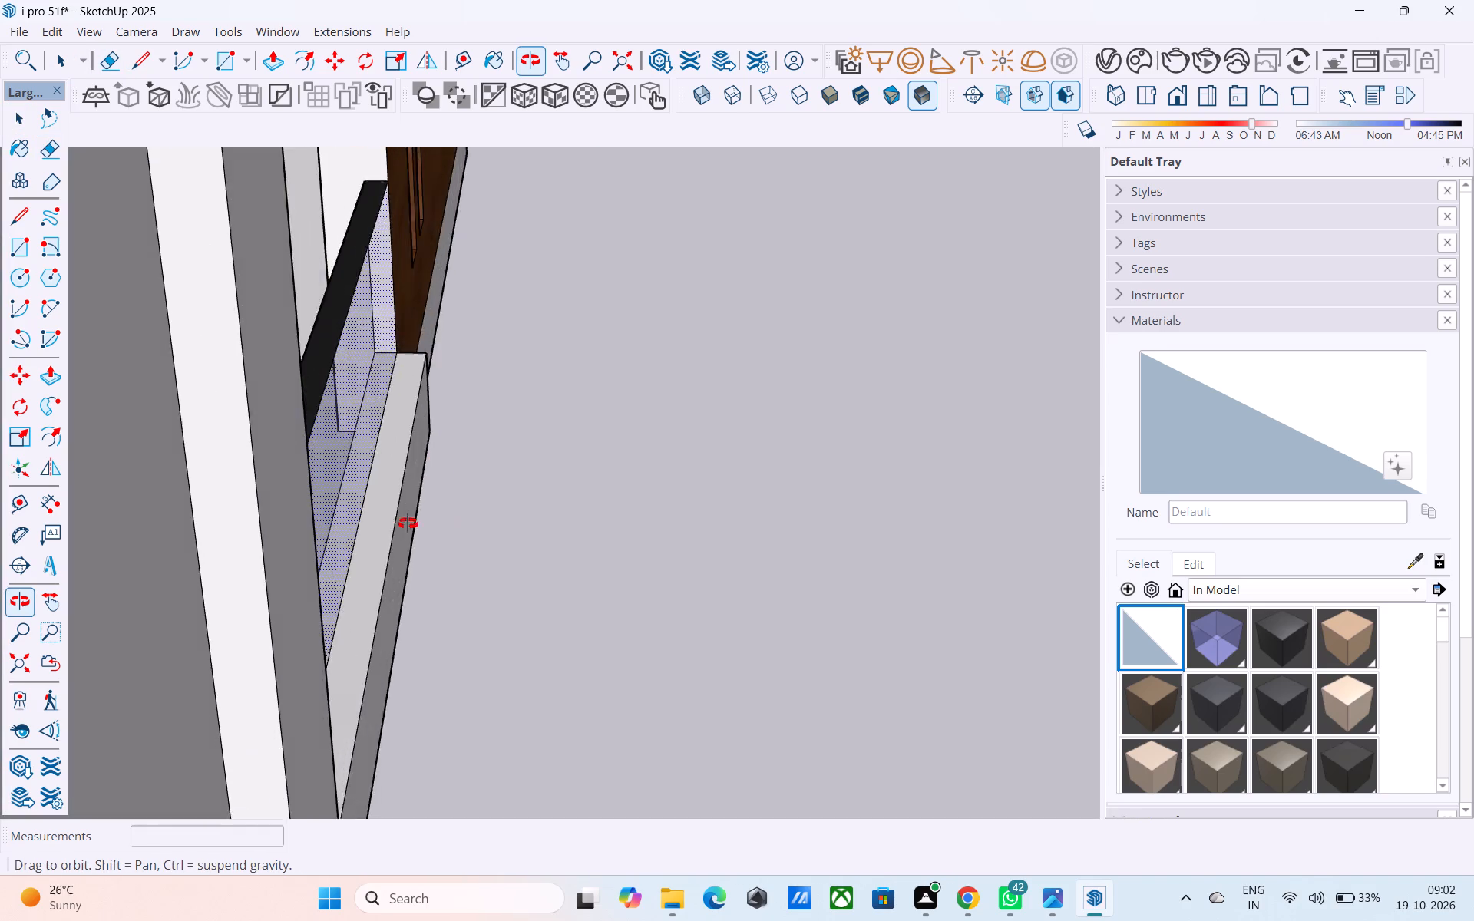
middle_drag(408, 523, 210, 562)
middle_drag(421, 401, 250, 444)
scroll(322, 397, down, 3)
middle_drag(336, 413, 391, 587)
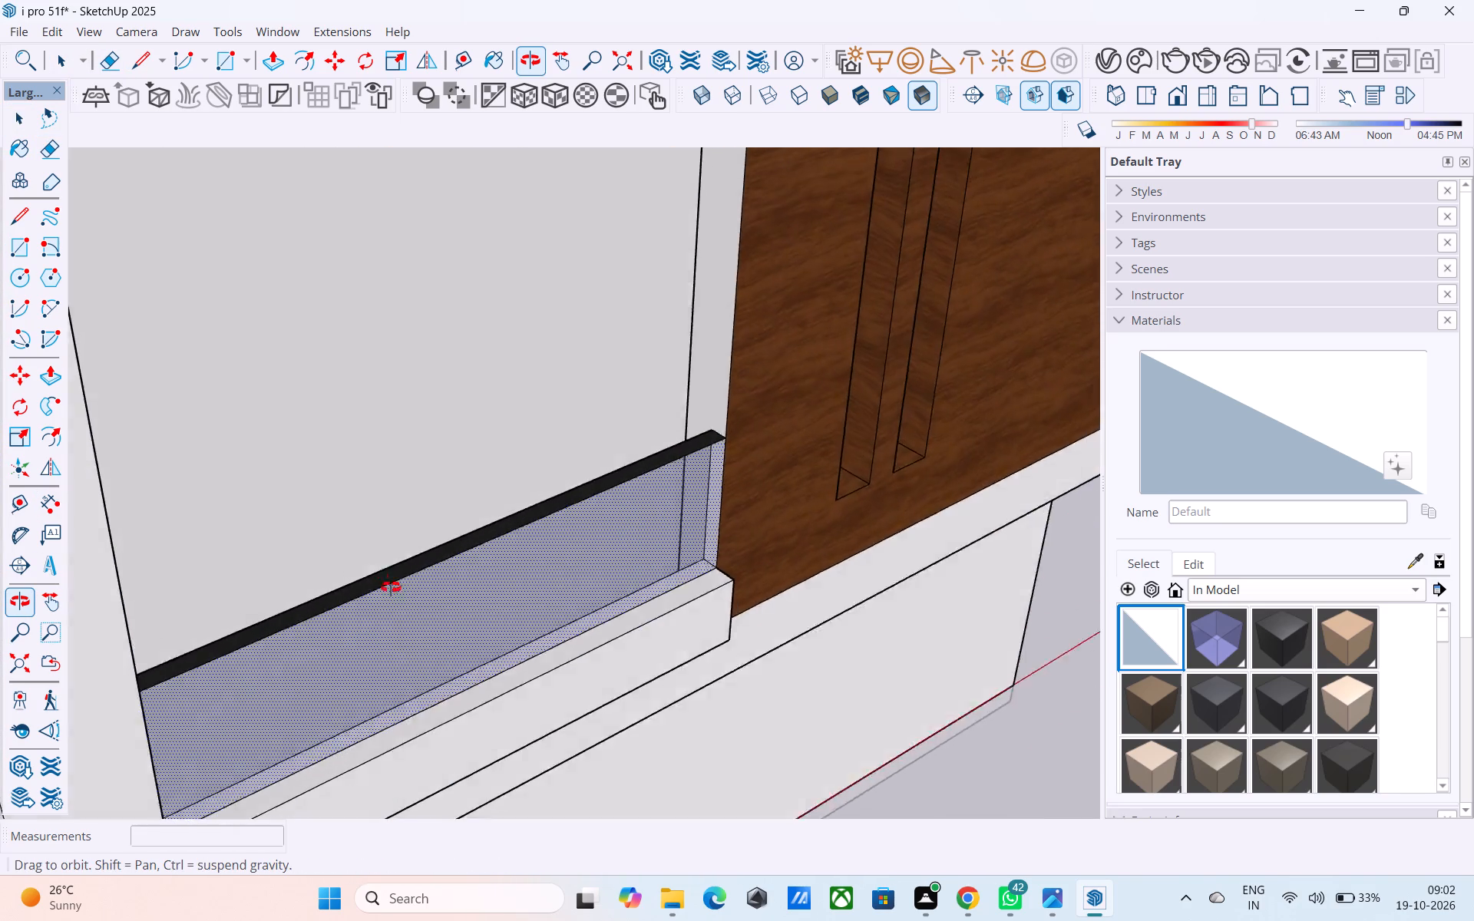
middle_drag(391, 587, 419, 310)
middle_drag(429, 471, 399, 608)
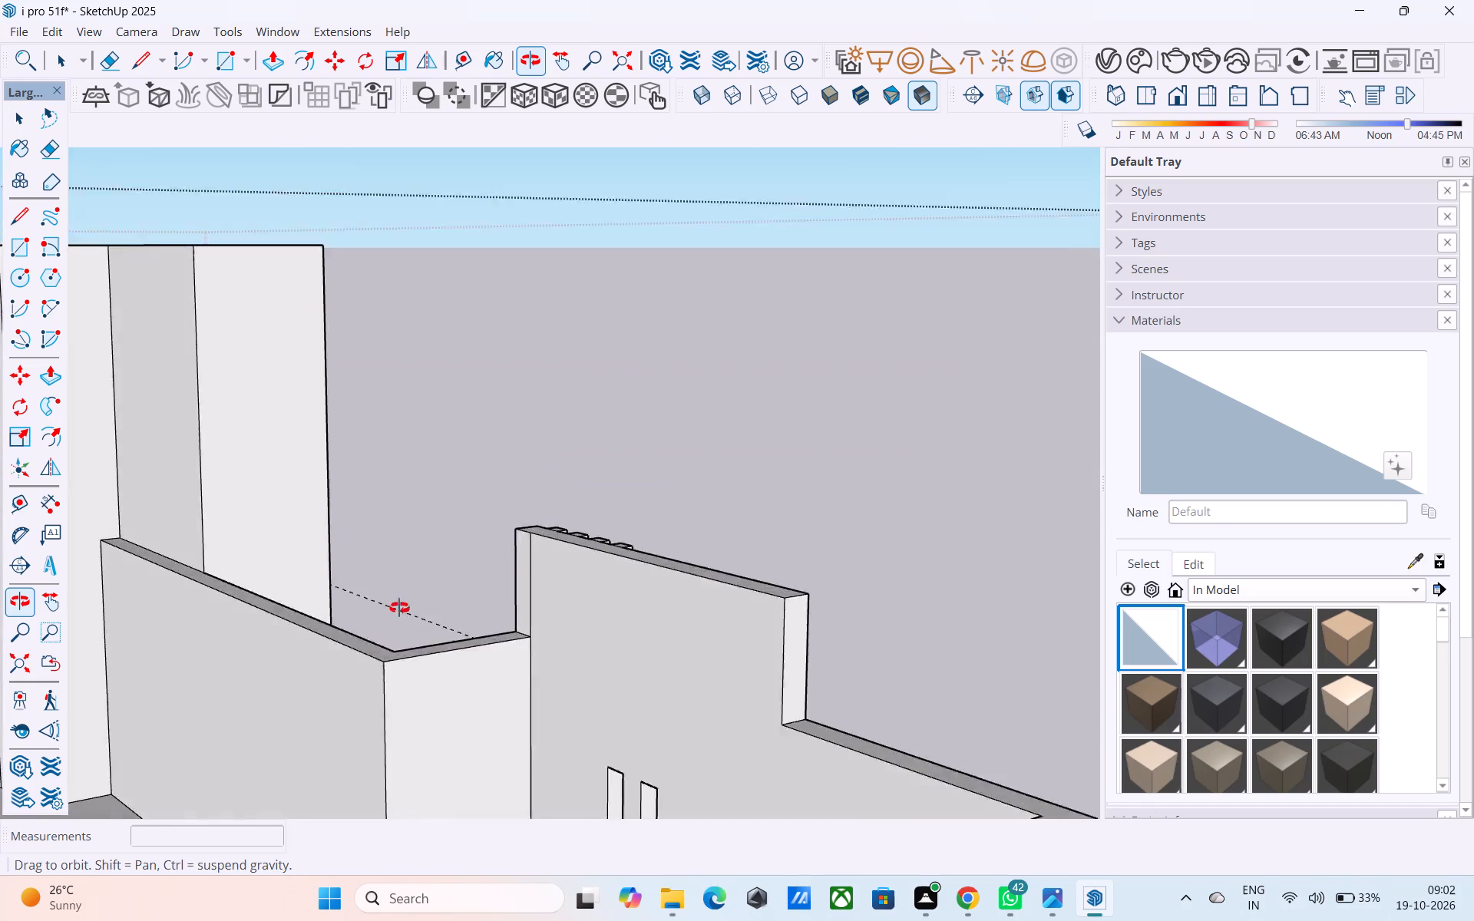
middle_drag(399, 608, 398, 619)
scroll(431, 569, down, 18)
middle_drag(440, 778, 346, 771)
middle_drag(703, 616, 667, 612)
click(669, 611)
Save the model.
key(ctrl+s)
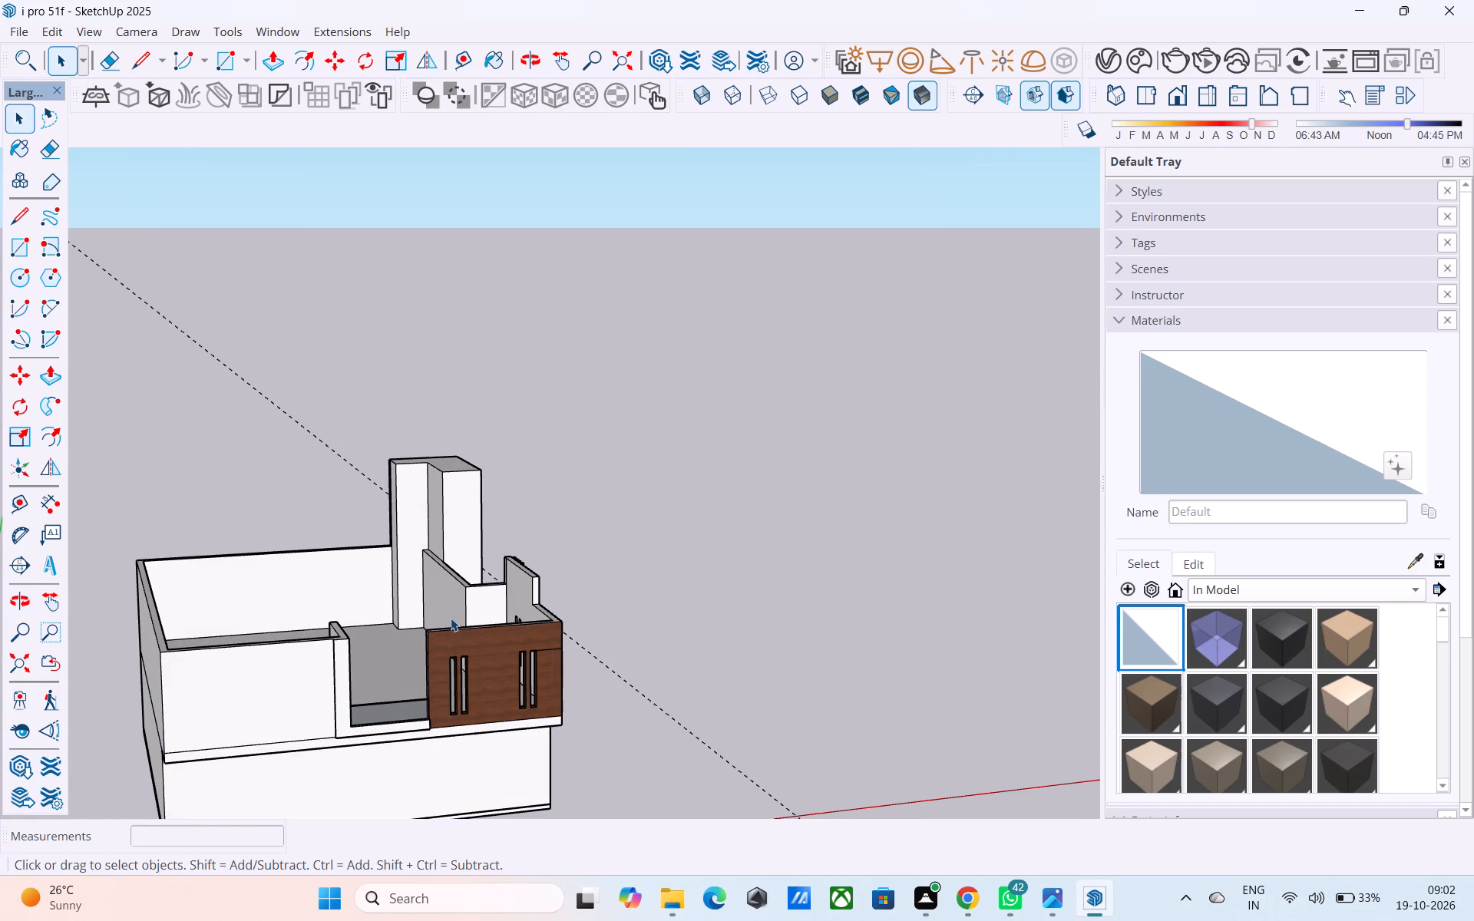
key(space)
Examine the whole building's exterior from the wood-clad corner and tower side.
scroll(549, 610, down, 5)
middle_drag(491, 734, 385, 710)
scroll(580, 629, down, 3)
middle_drag(578, 628, 162, 695)
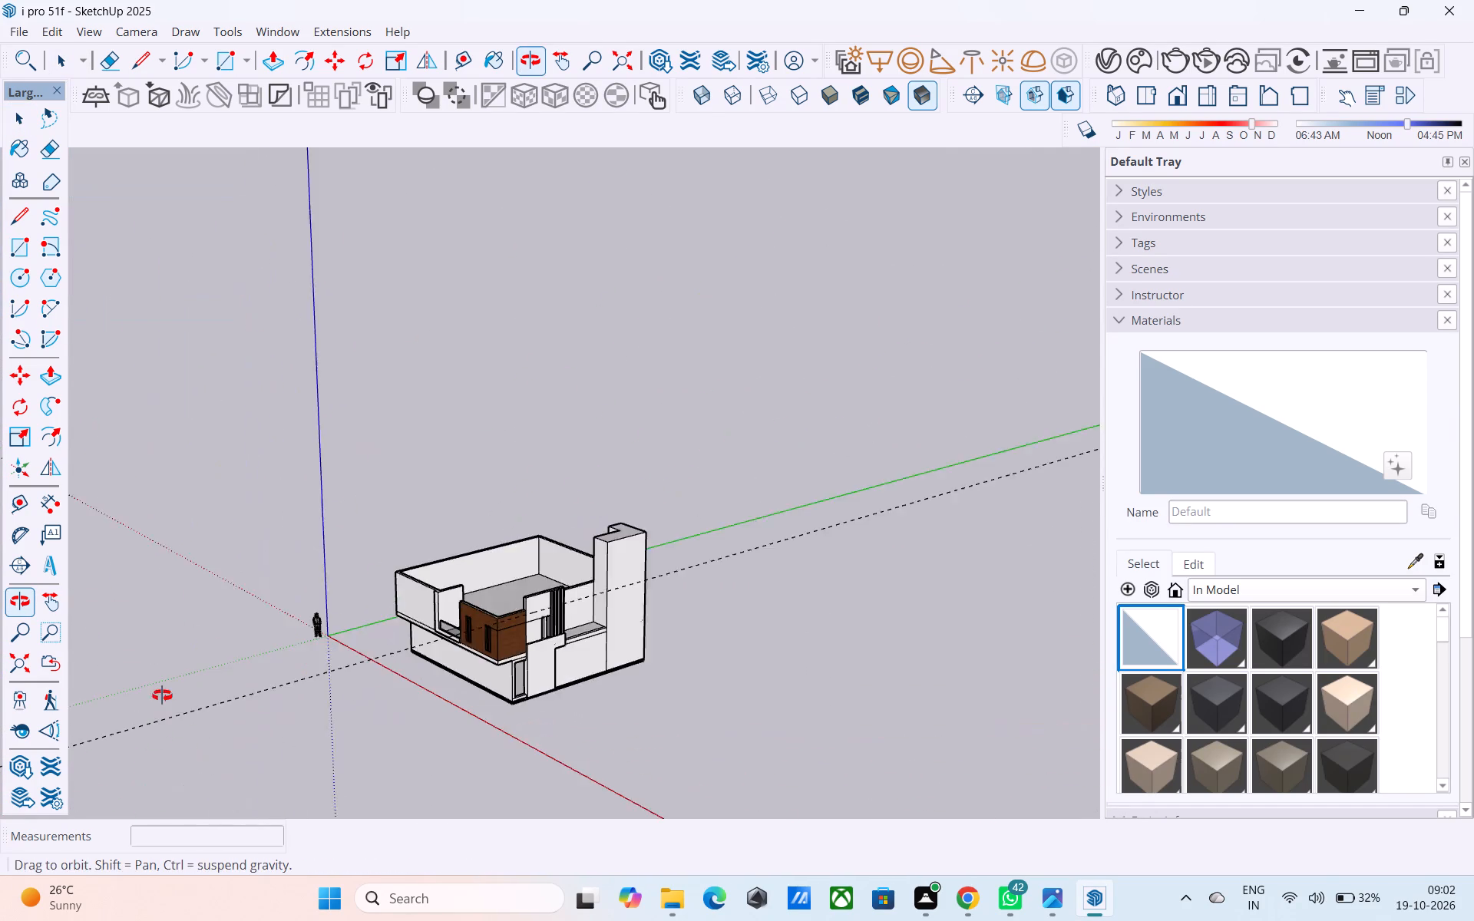
middle_drag(162, 695, 171, 687)
scroll(511, 658, up, 6)
scroll(554, 725, down, 2)
middle_drag(530, 748, 514, 731)
scroll(523, 497, up, 3)
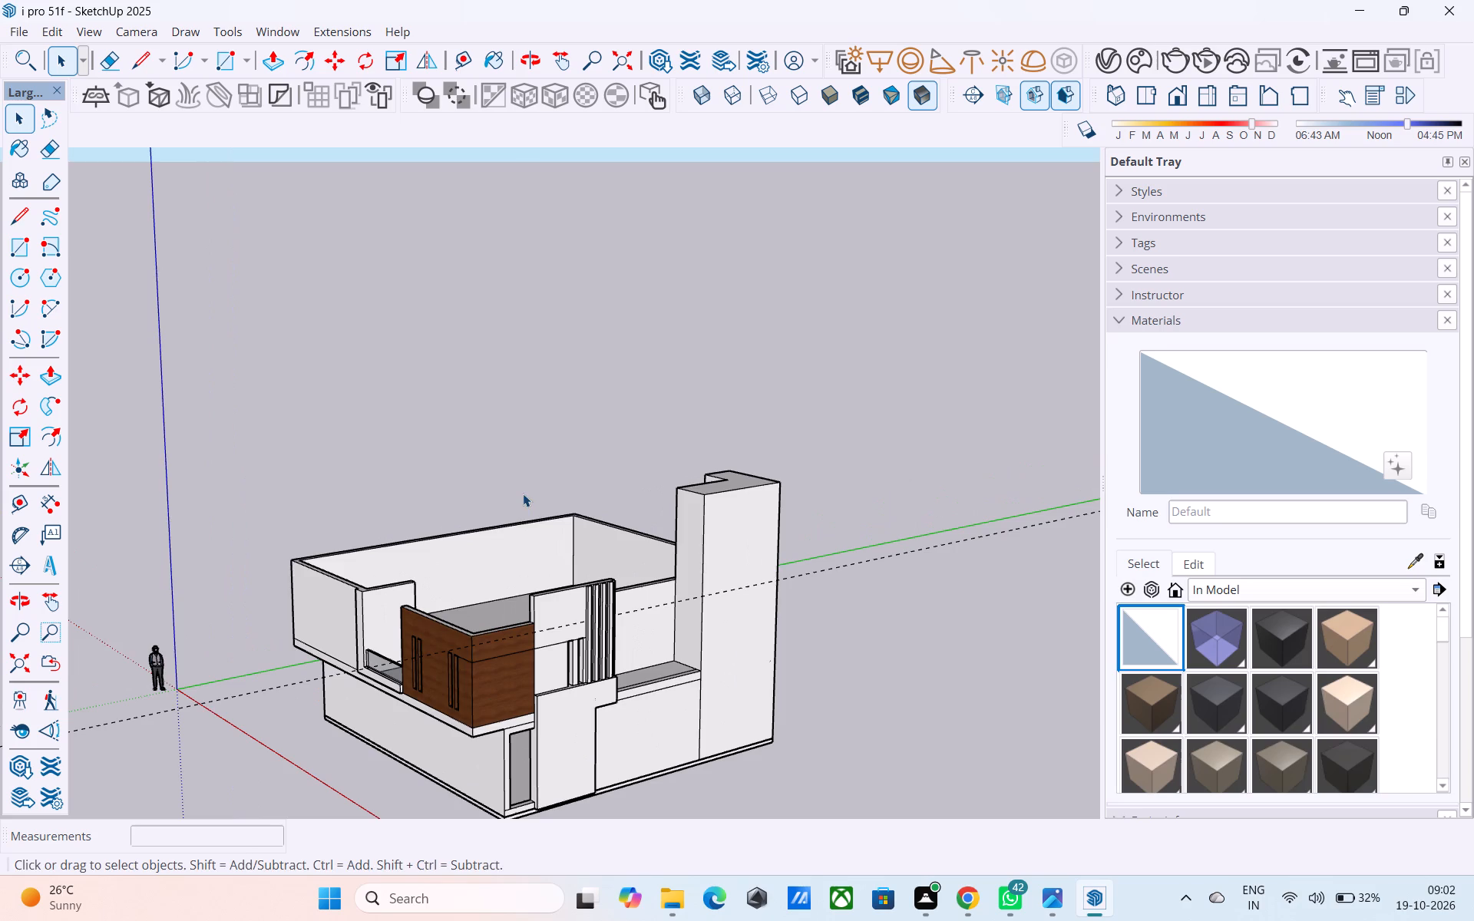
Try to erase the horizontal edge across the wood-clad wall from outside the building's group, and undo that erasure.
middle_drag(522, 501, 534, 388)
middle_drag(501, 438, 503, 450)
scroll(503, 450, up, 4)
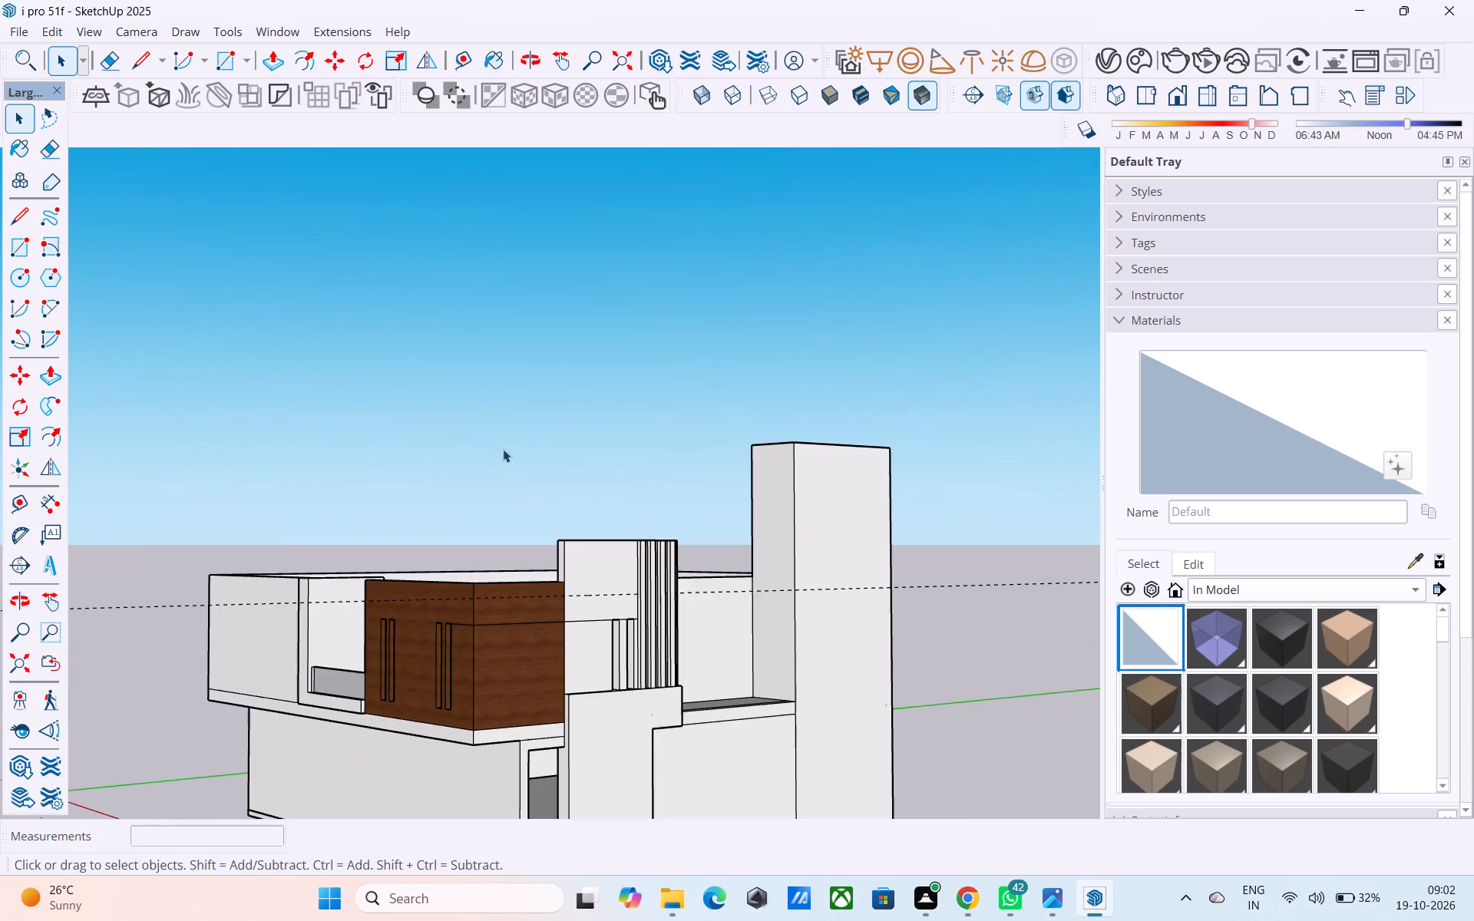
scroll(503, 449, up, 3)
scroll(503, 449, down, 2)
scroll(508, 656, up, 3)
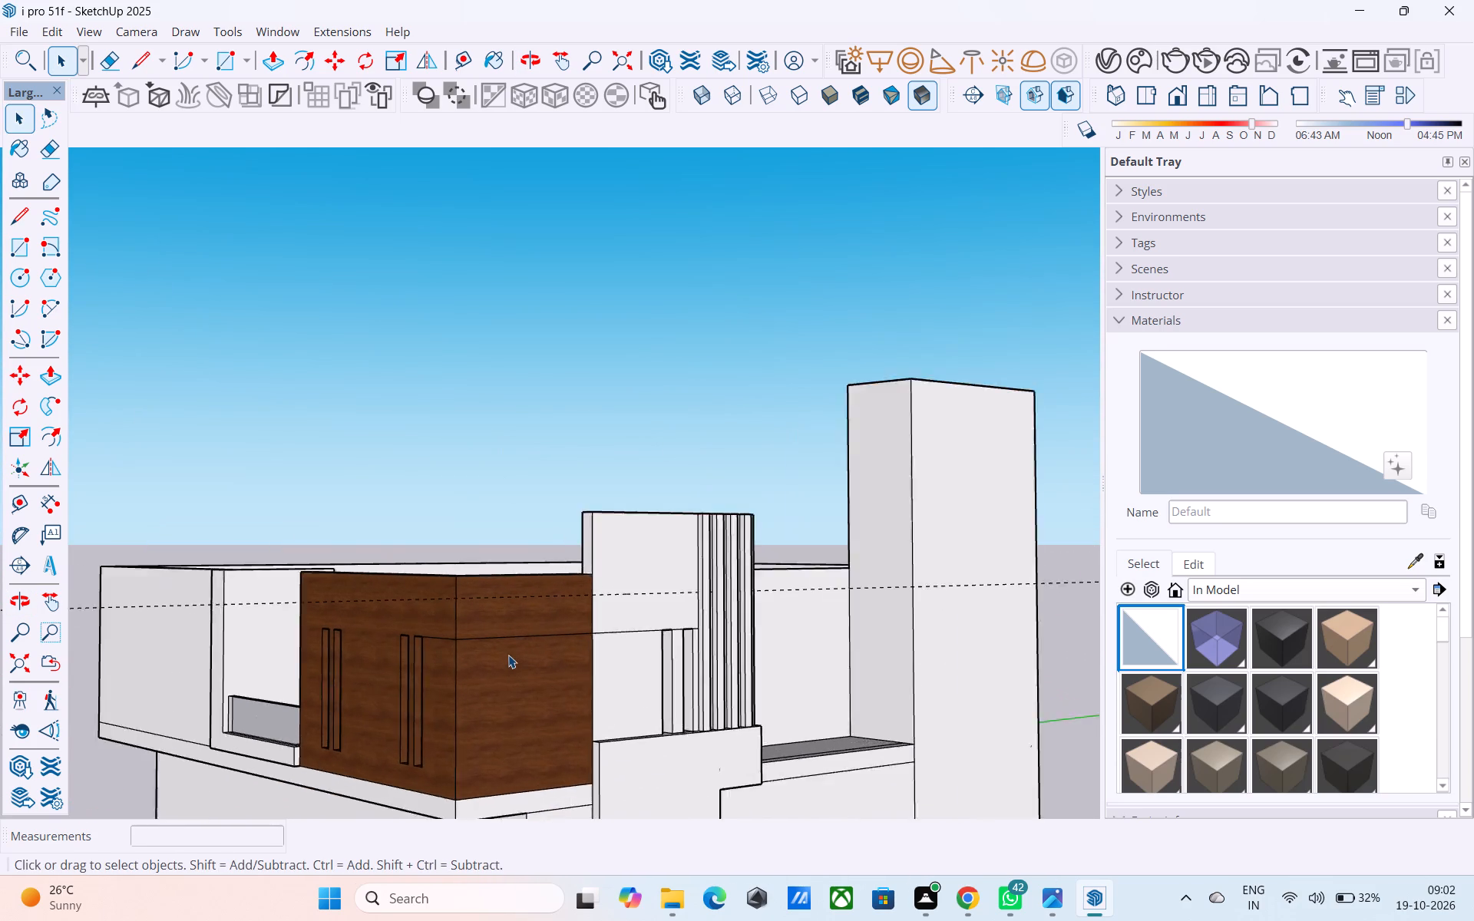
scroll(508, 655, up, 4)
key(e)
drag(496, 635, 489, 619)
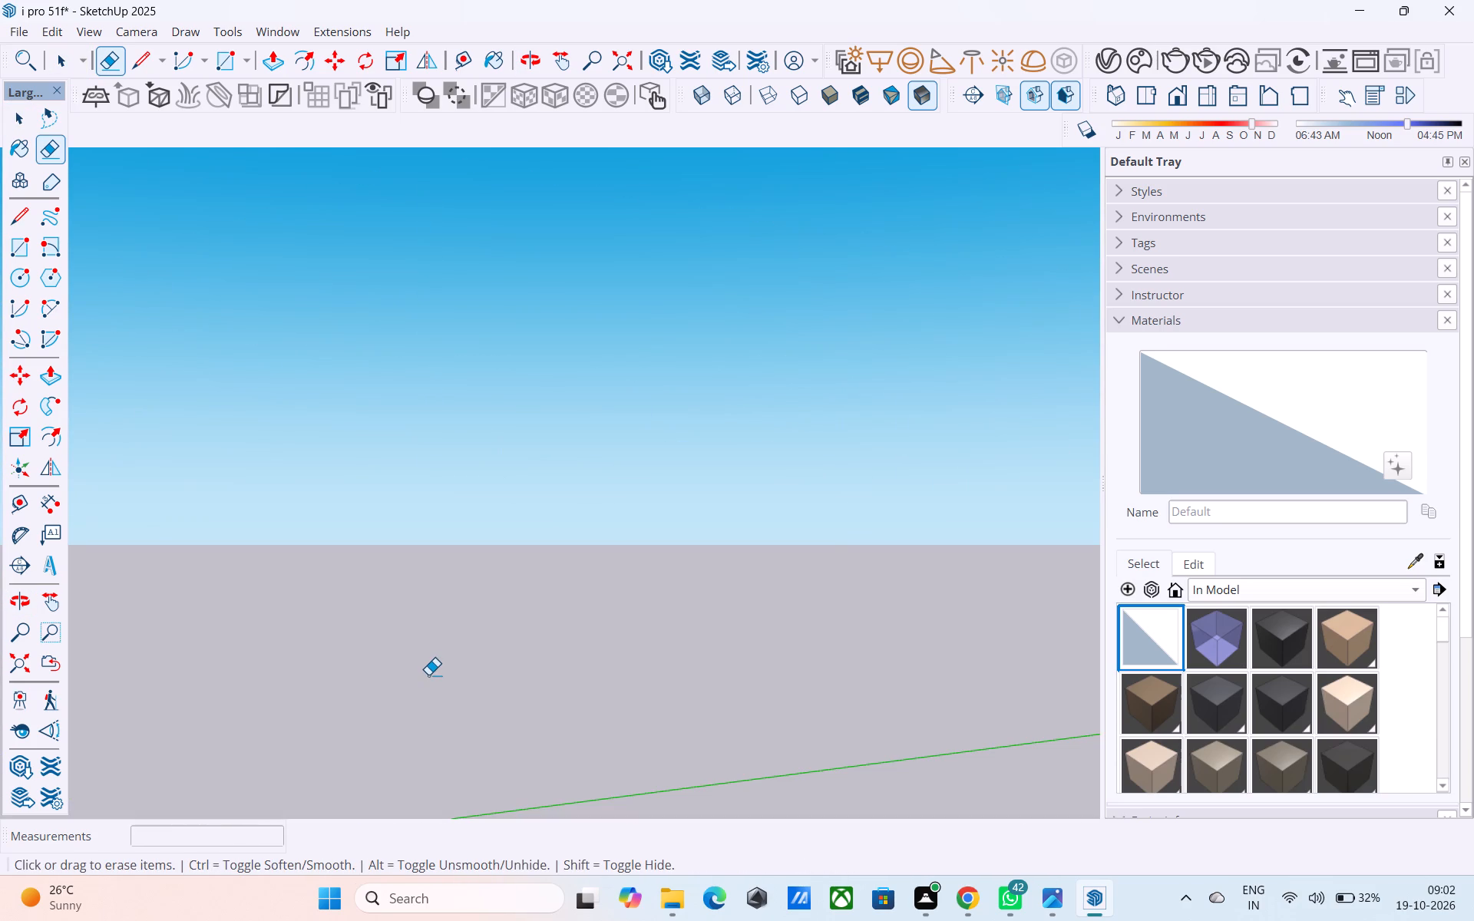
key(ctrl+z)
Open the building's group and erase the horizontal edges across the wood-clad faces and adjoining white fin wall, plus the dashed guide line.
key(space)
double_click(429, 674)
scroll(430, 673, up, 4)
key(e)
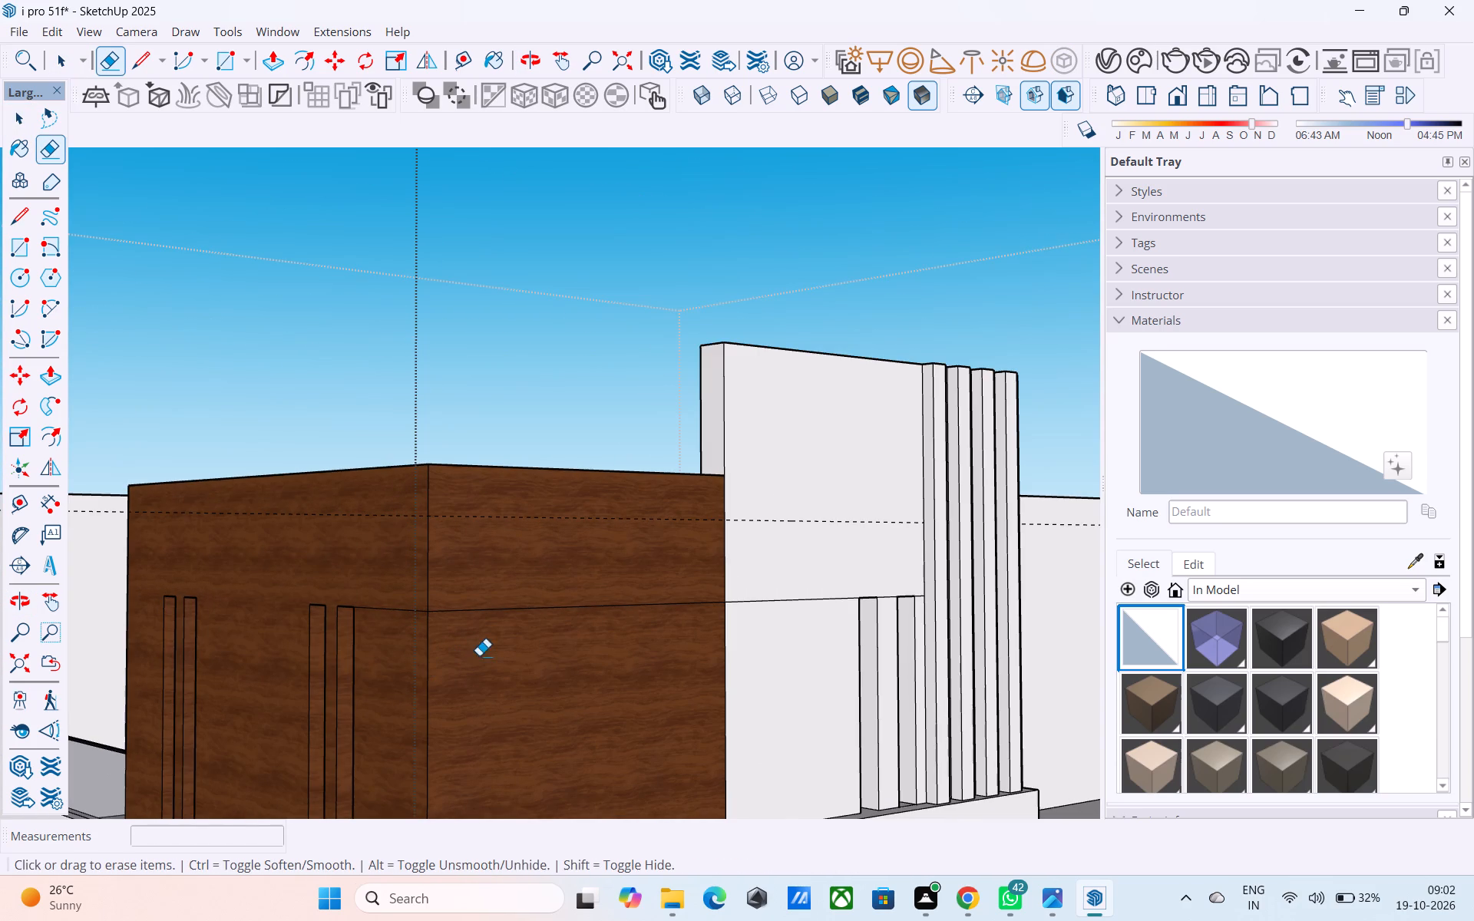
drag(479, 654, 501, 535)
drag(407, 619, 403, 579)
middle_drag(537, 636, 527, 614)
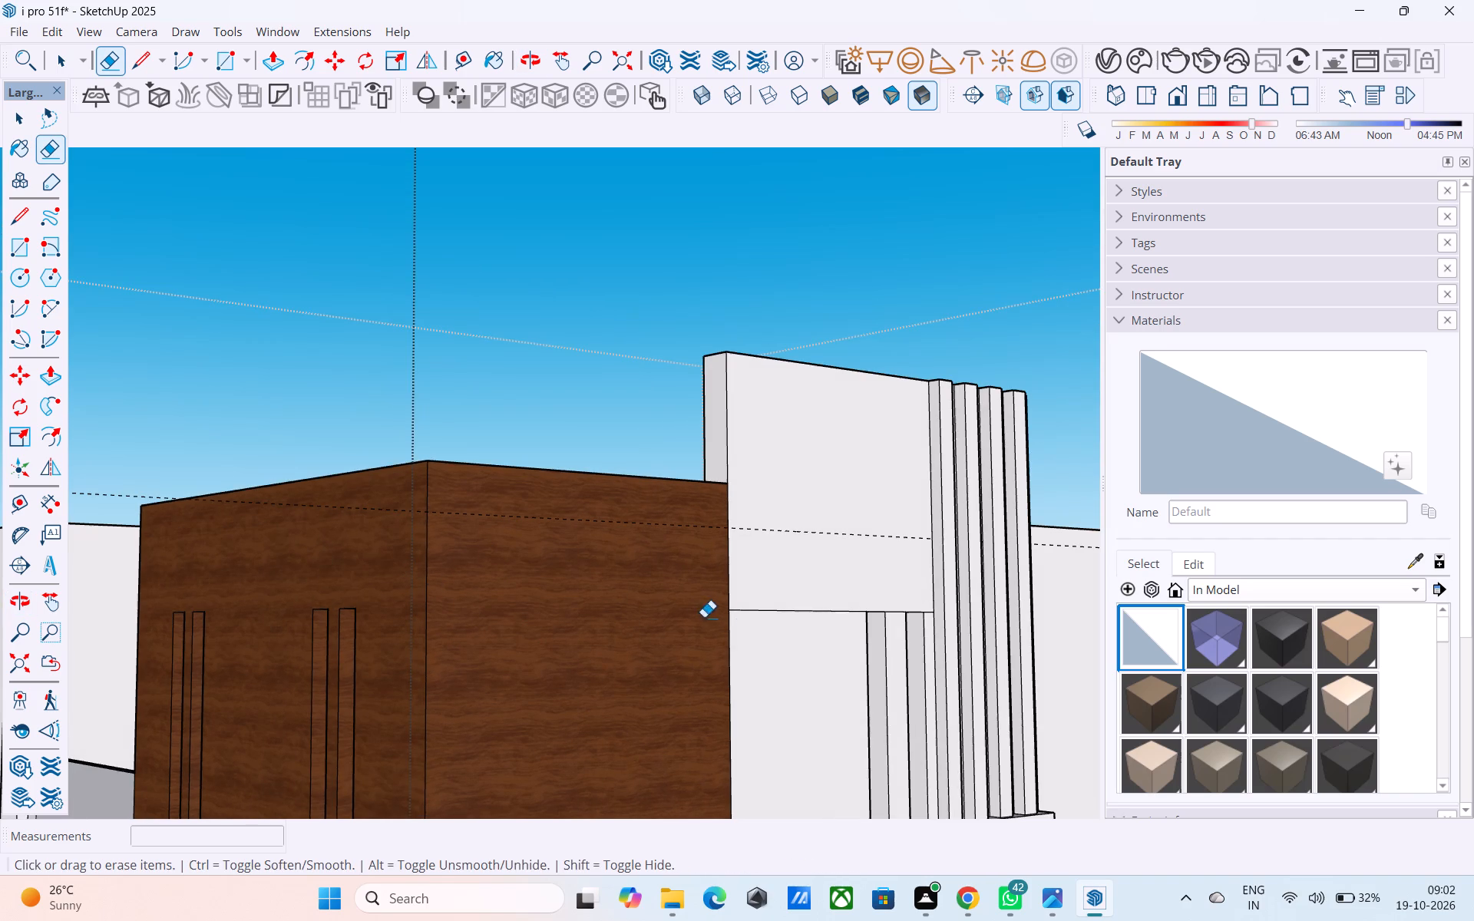
drag(766, 626, 752, 583)
drag(777, 553, 777, 503)
Examine the building's exterior from the tower side round to the wood-clad front and terrace opening.
scroll(818, 480, down, 10)
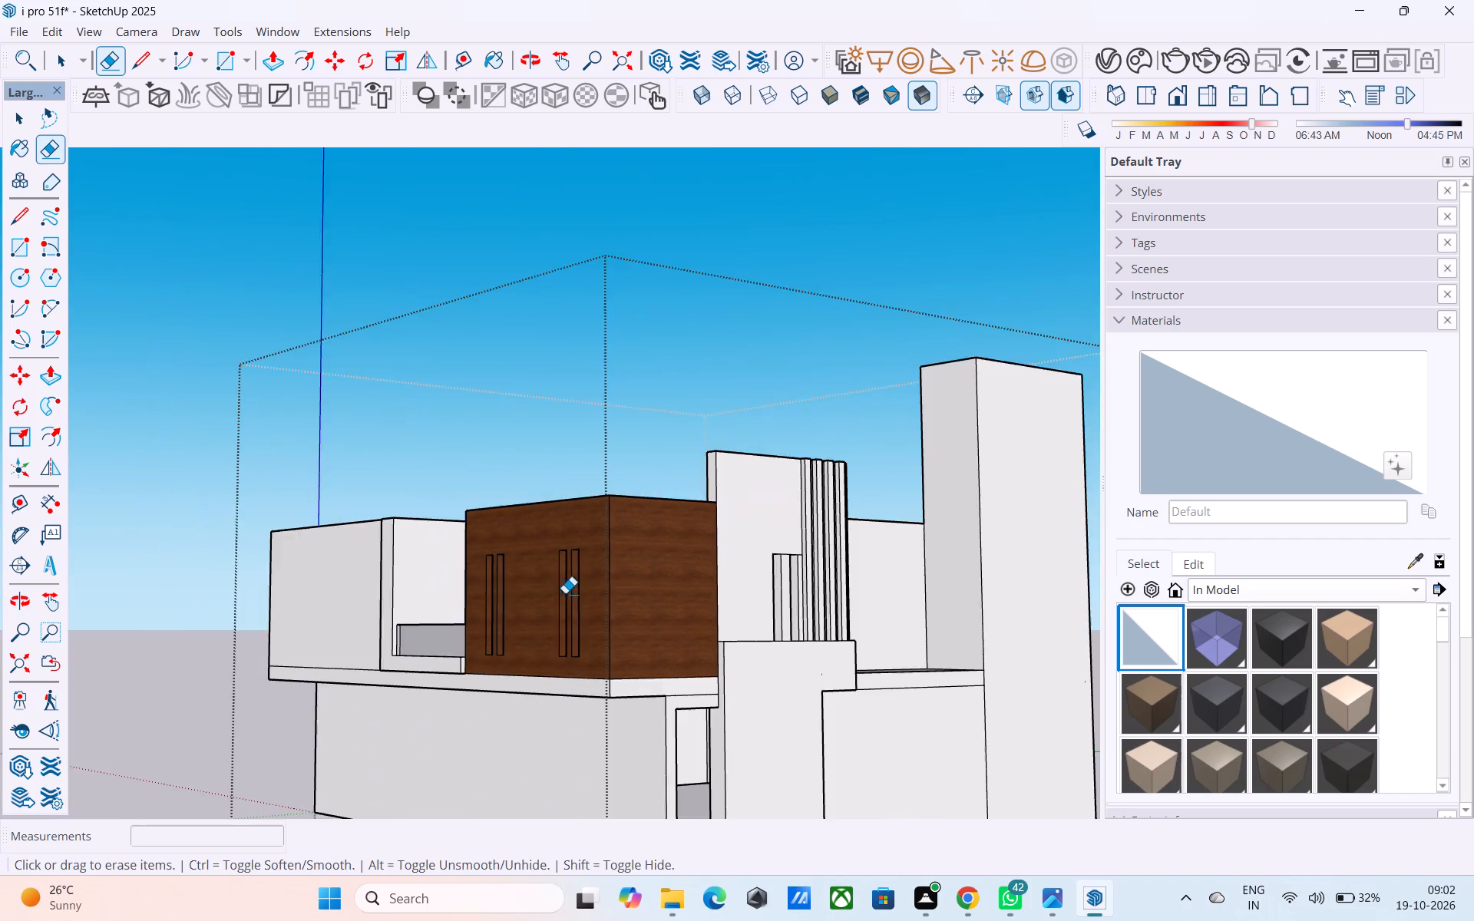
scroll(570, 596, down, 3)
middle_drag(510, 604, 300, 649)
middle_drag(515, 660, 507, 715)
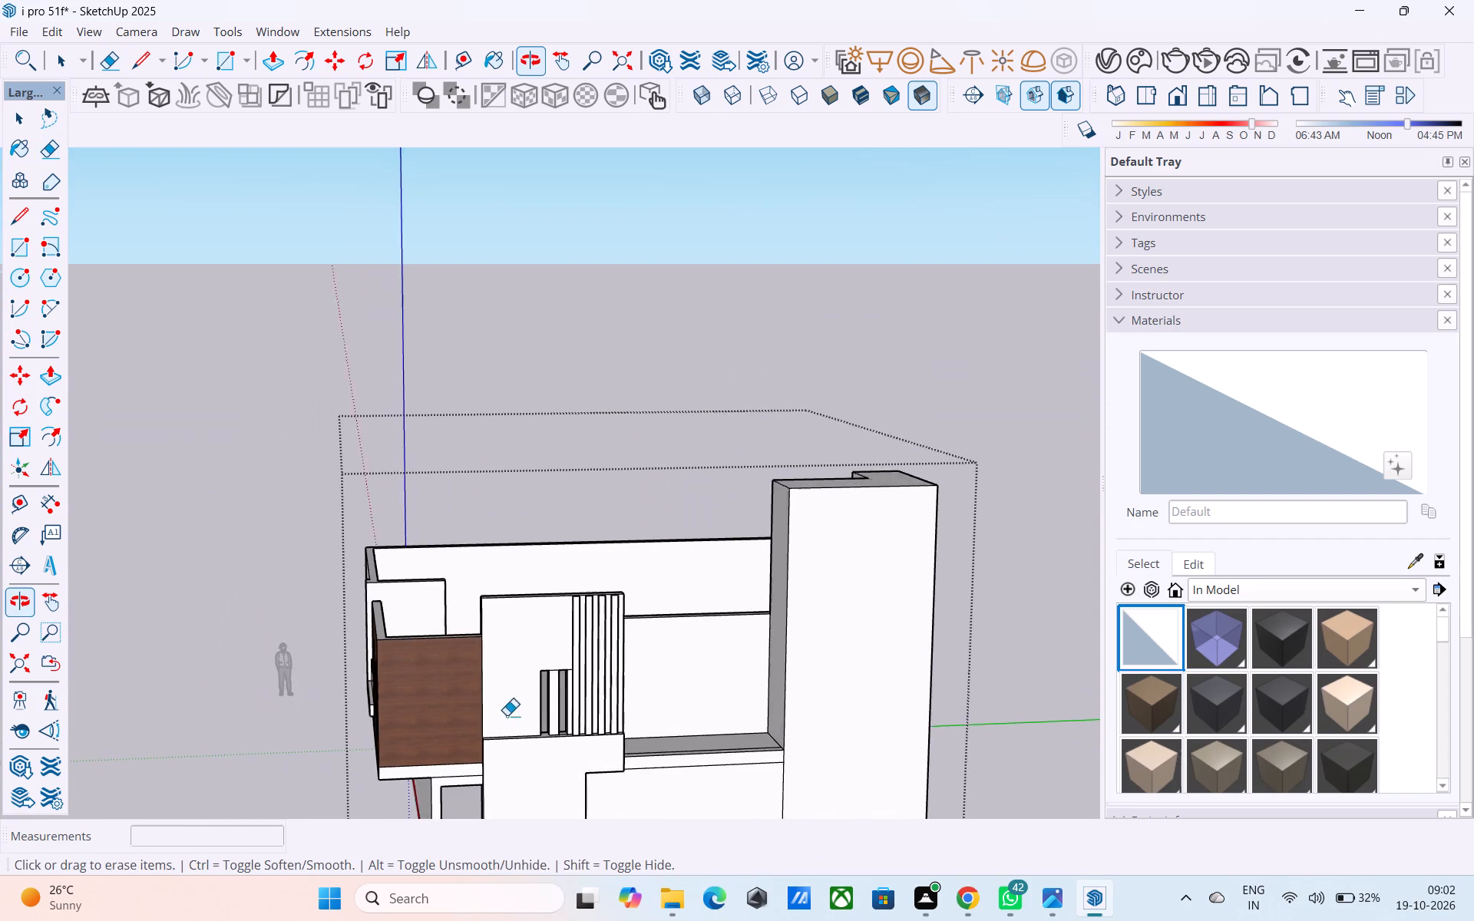
scroll(428, 548, down, 5)
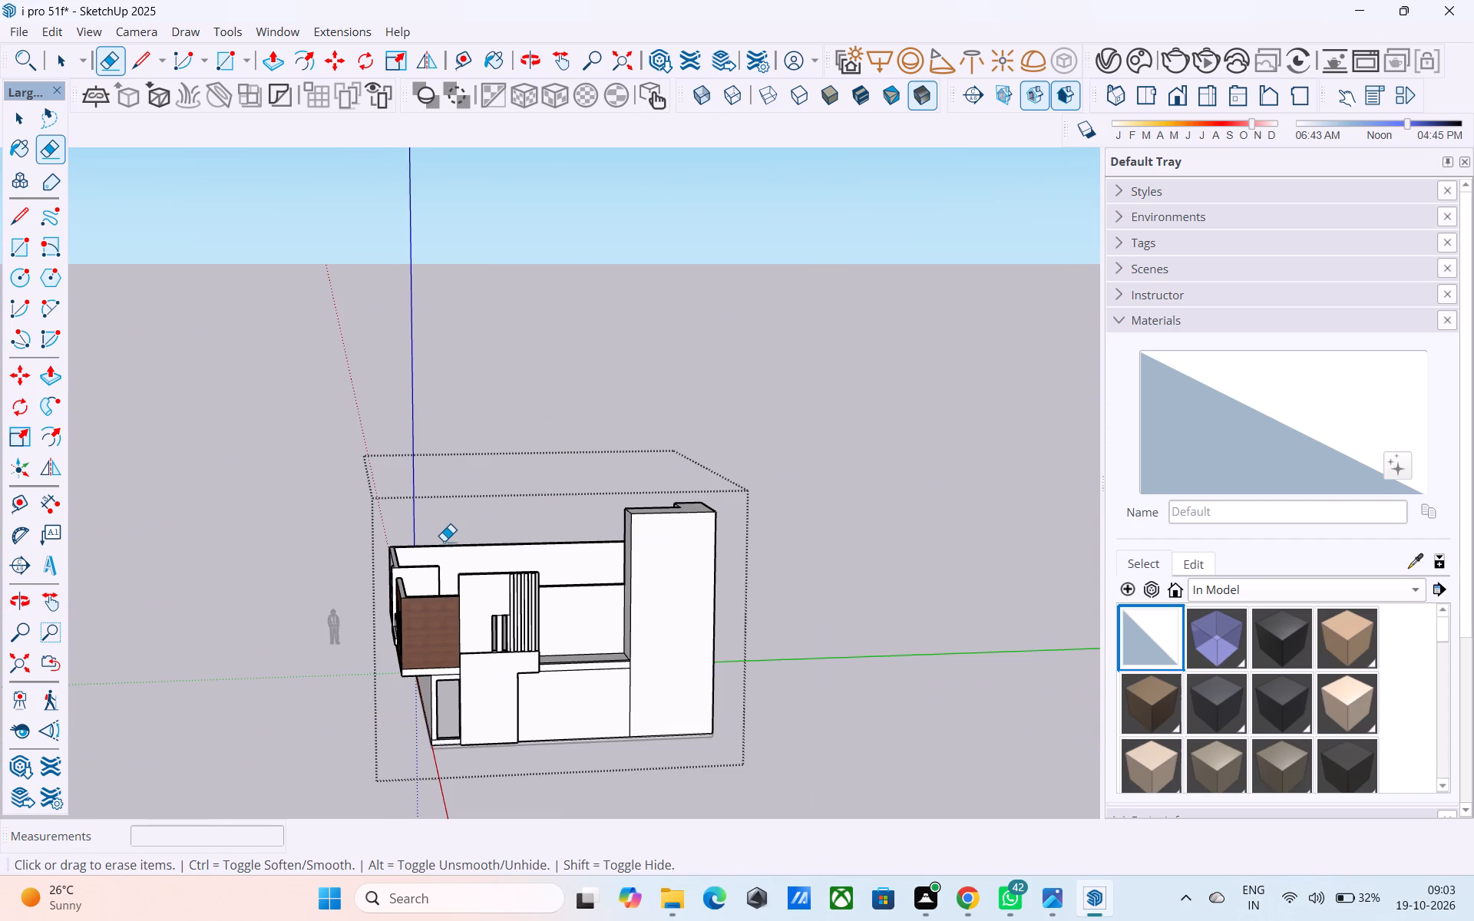
middle_drag(458, 571, 607, 564)
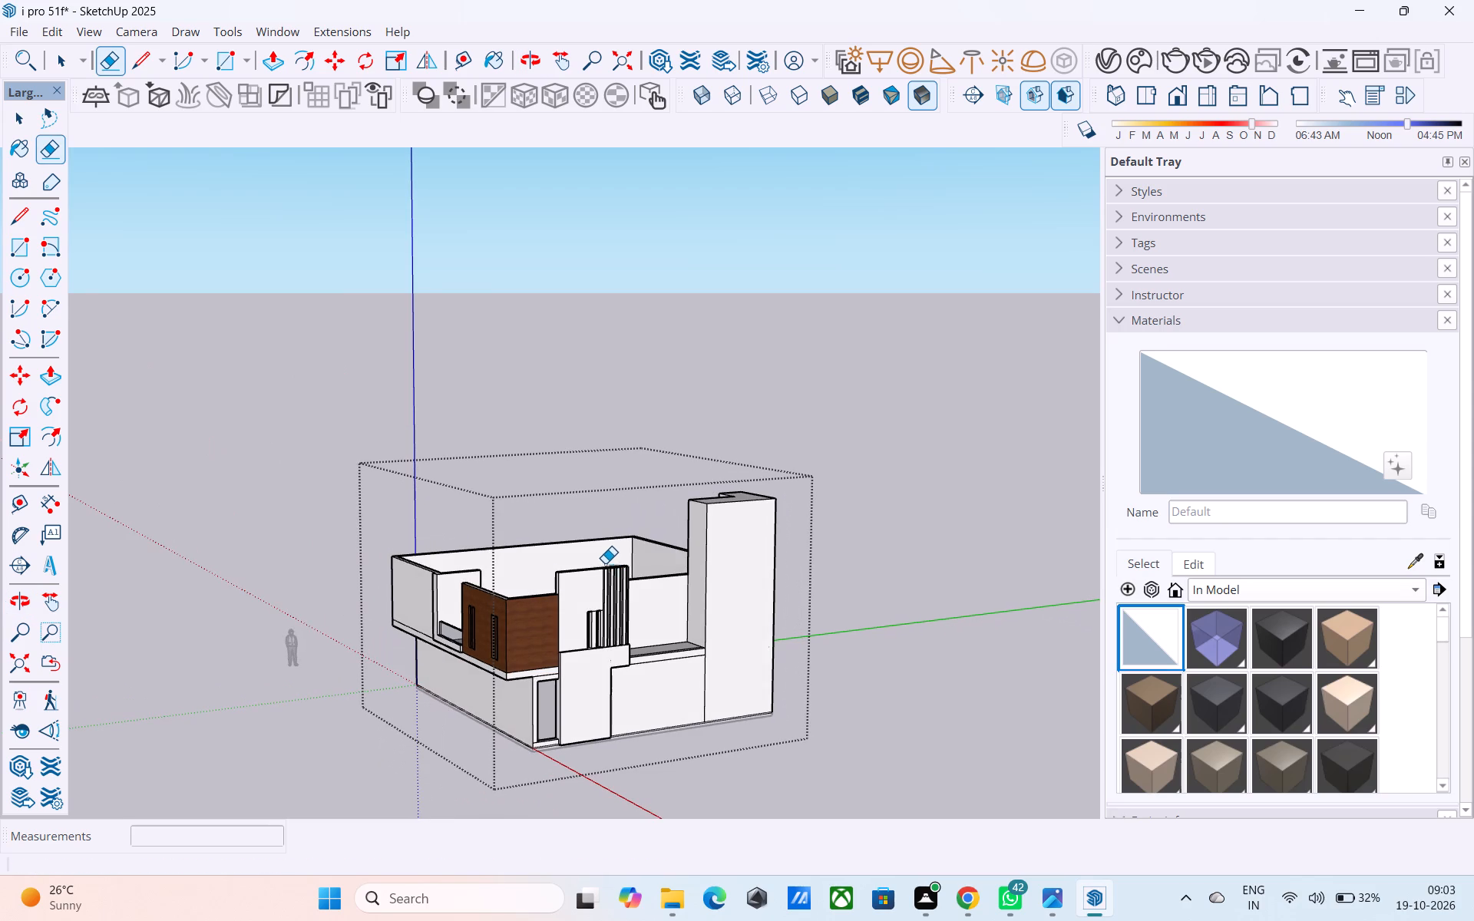
middle_drag(525, 591, 730, 573)
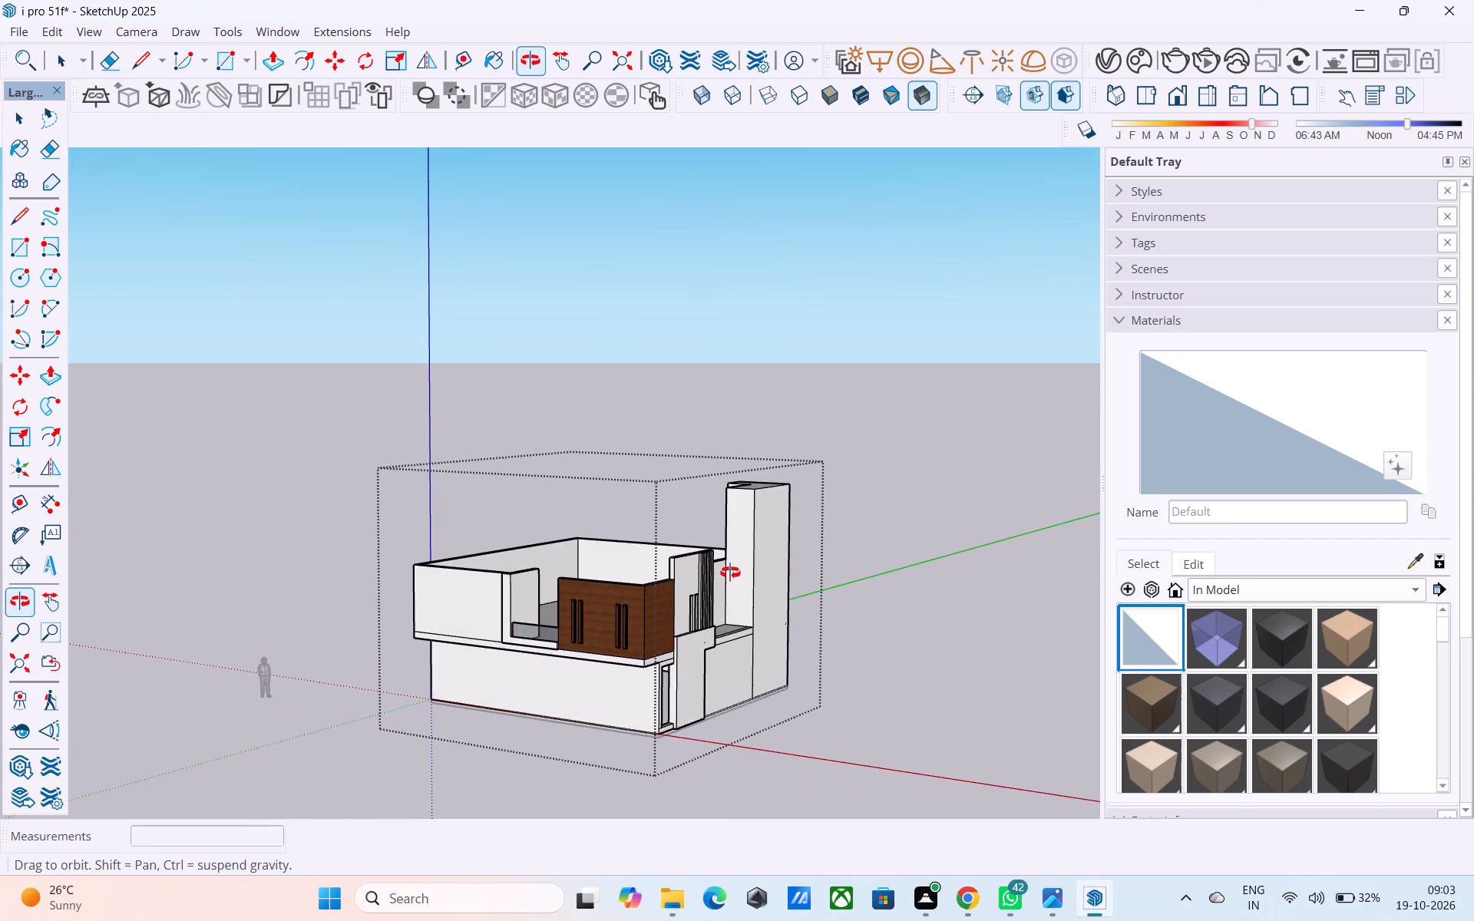
middle_drag(730, 573, 732, 573)
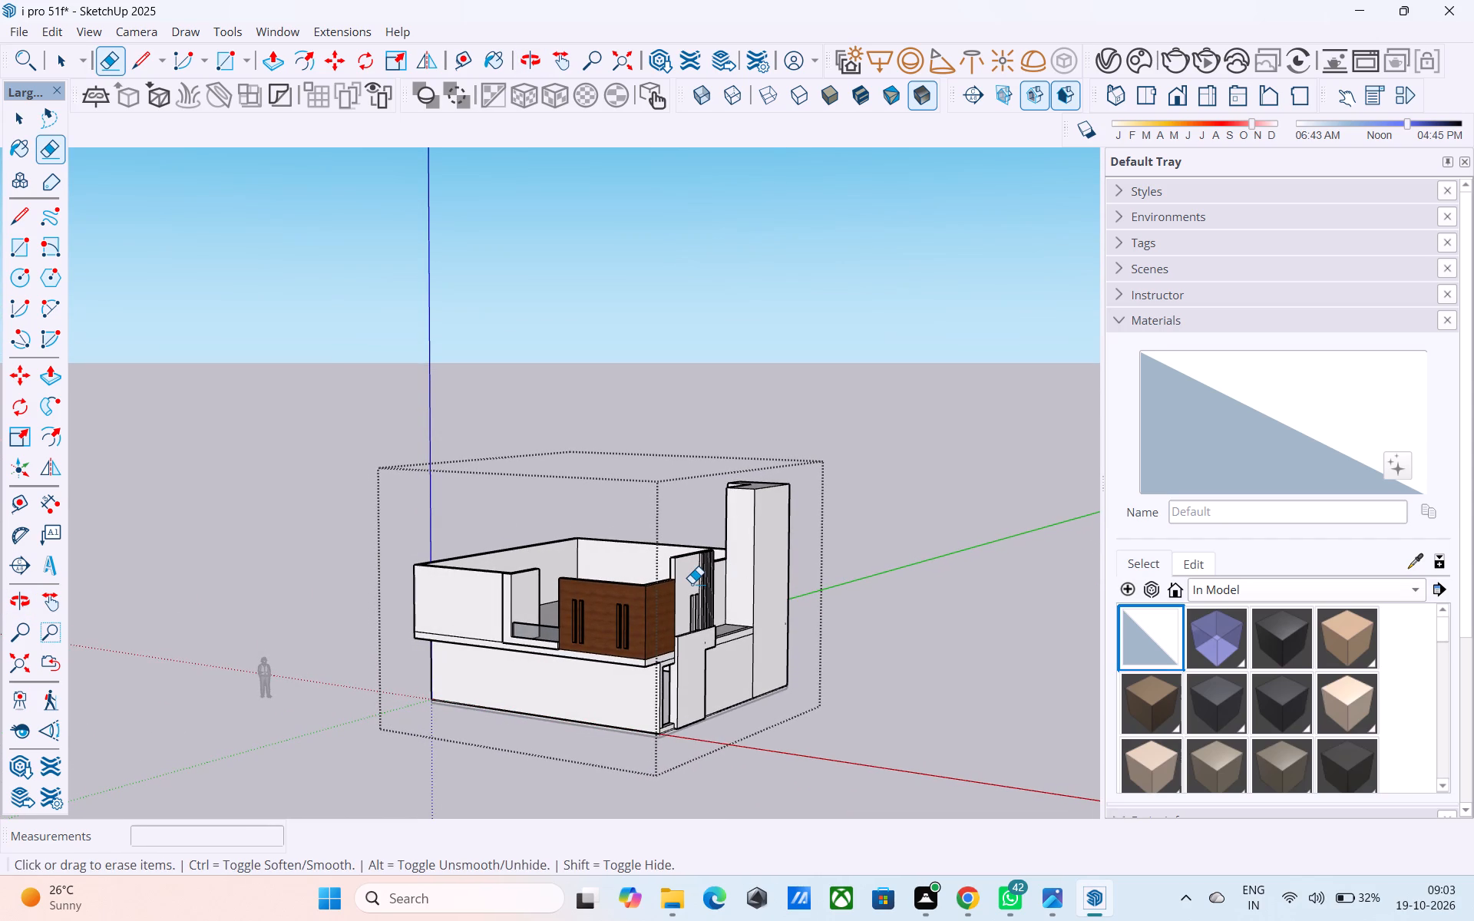
Split the wall top with a line at the terrace's return wall and Push/Pull the return wall's top face up 11'.
middle_drag(529, 559, 598, 788)
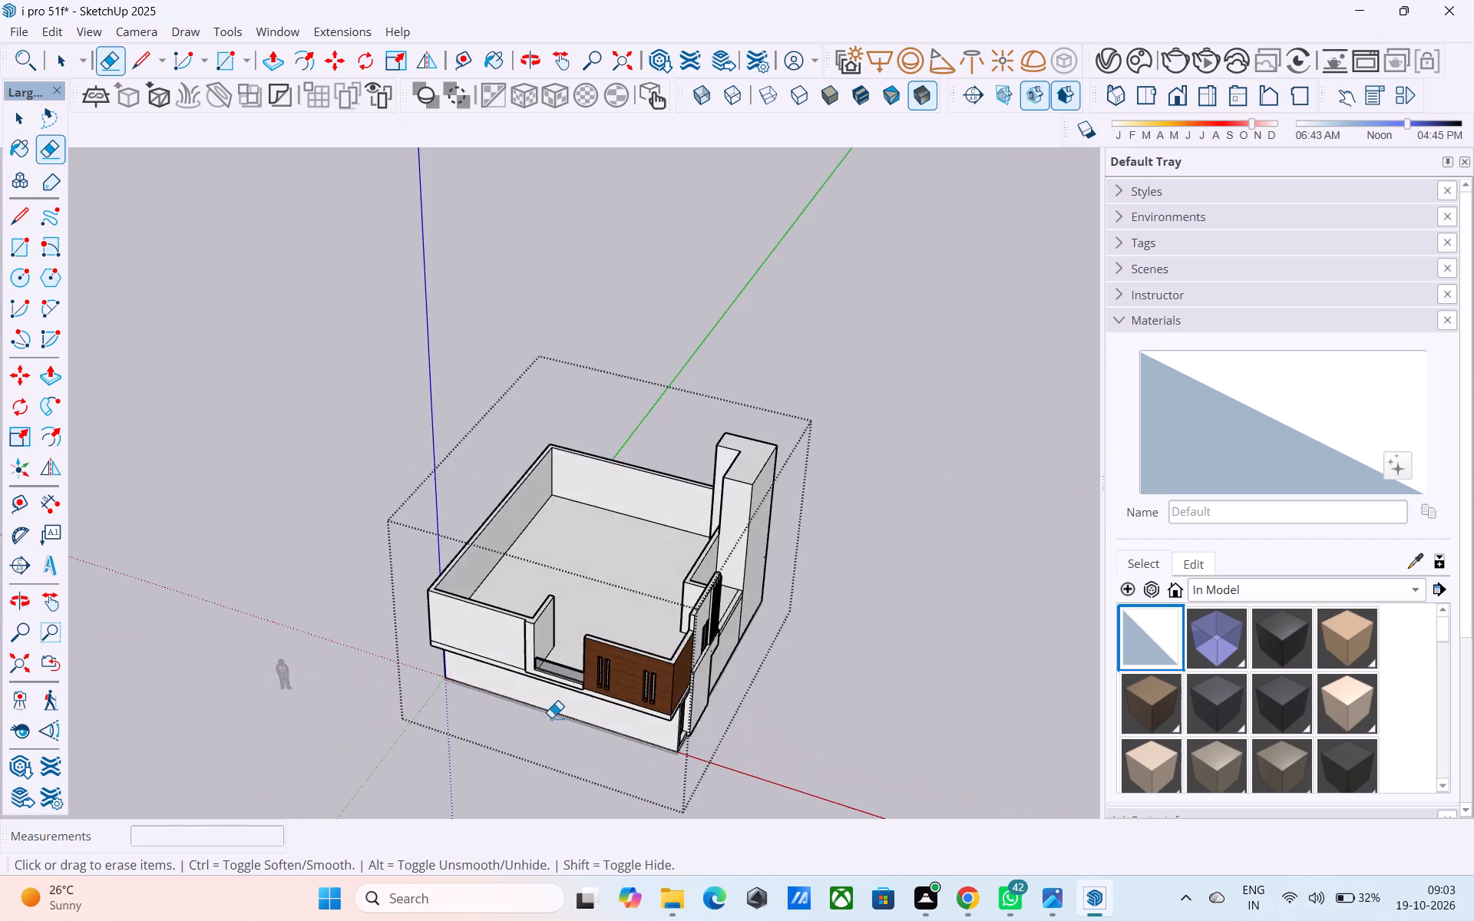
scroll(492, 630, up, 15)
key(l)
scroll(545, 616, up, 3)
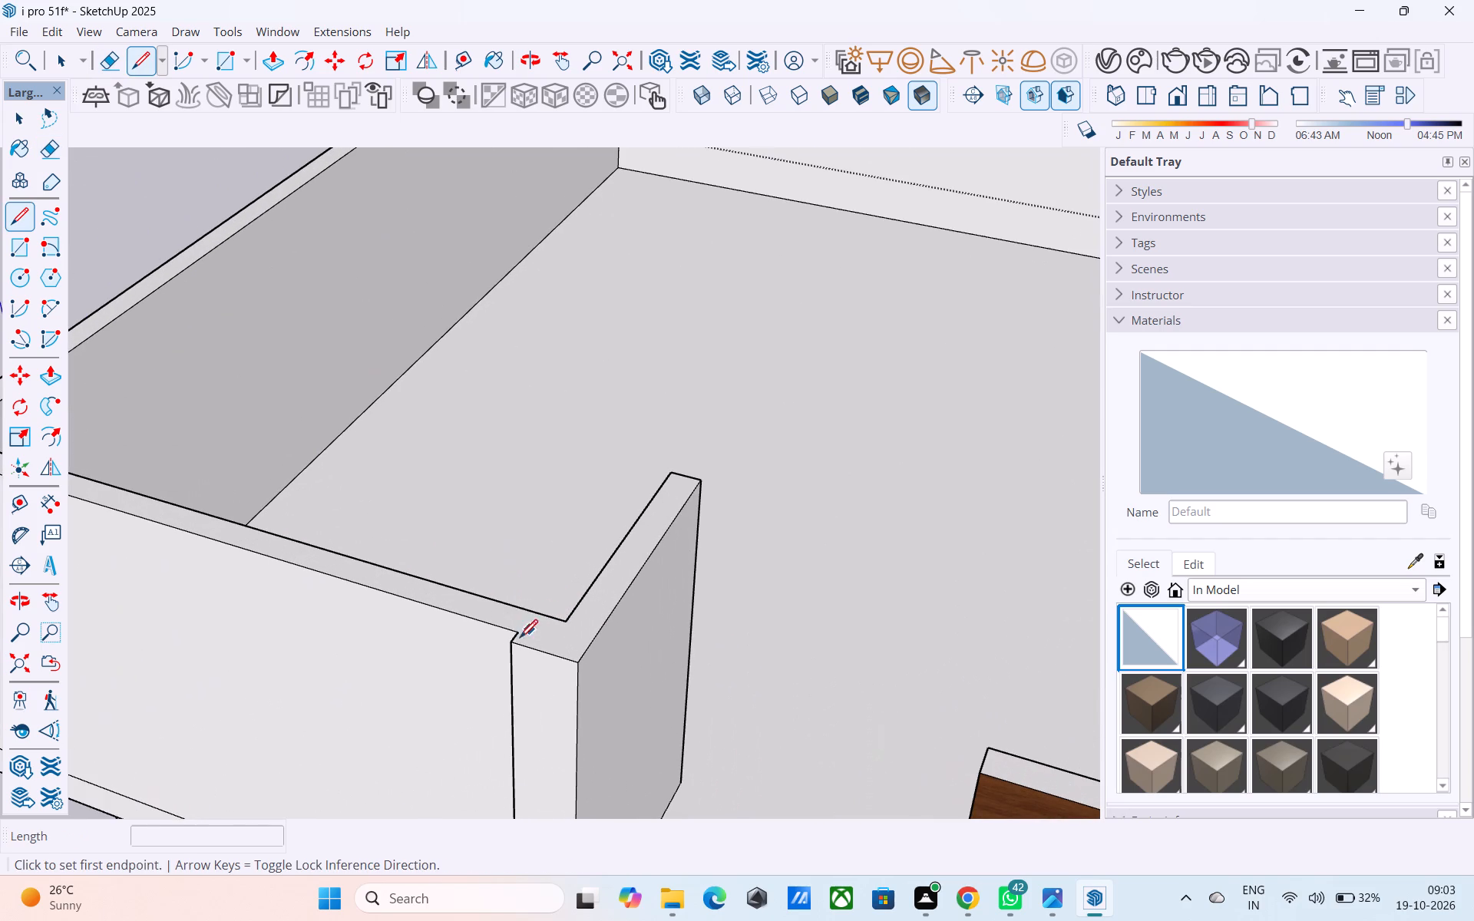
click(517, 635)
click(530, 611)
key(space)
click(560, 632)
key(p)
click(560, 630)
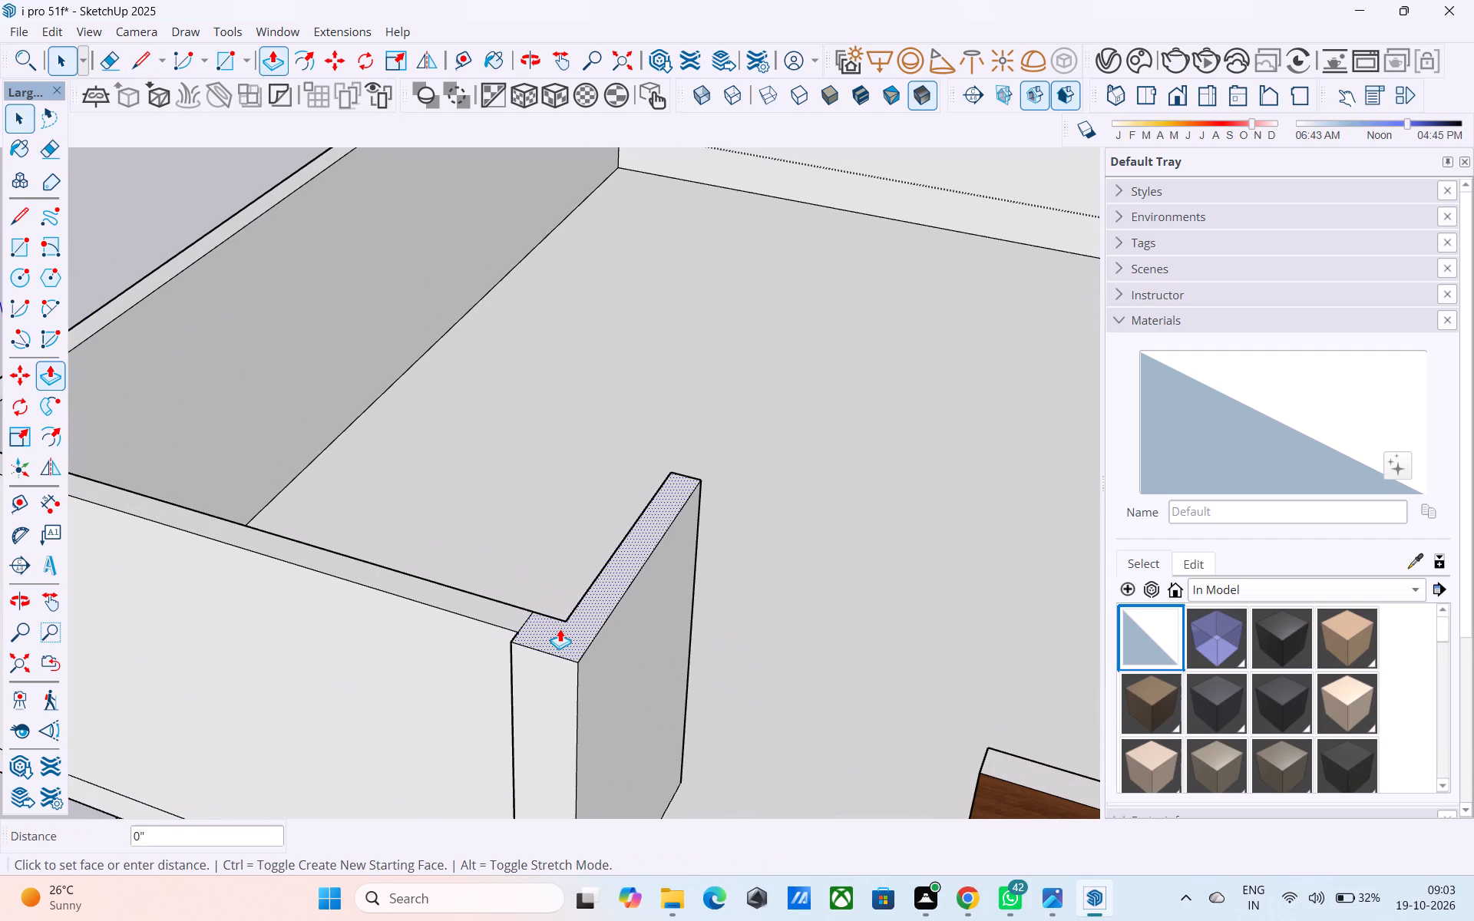
text(11')
key(Return)
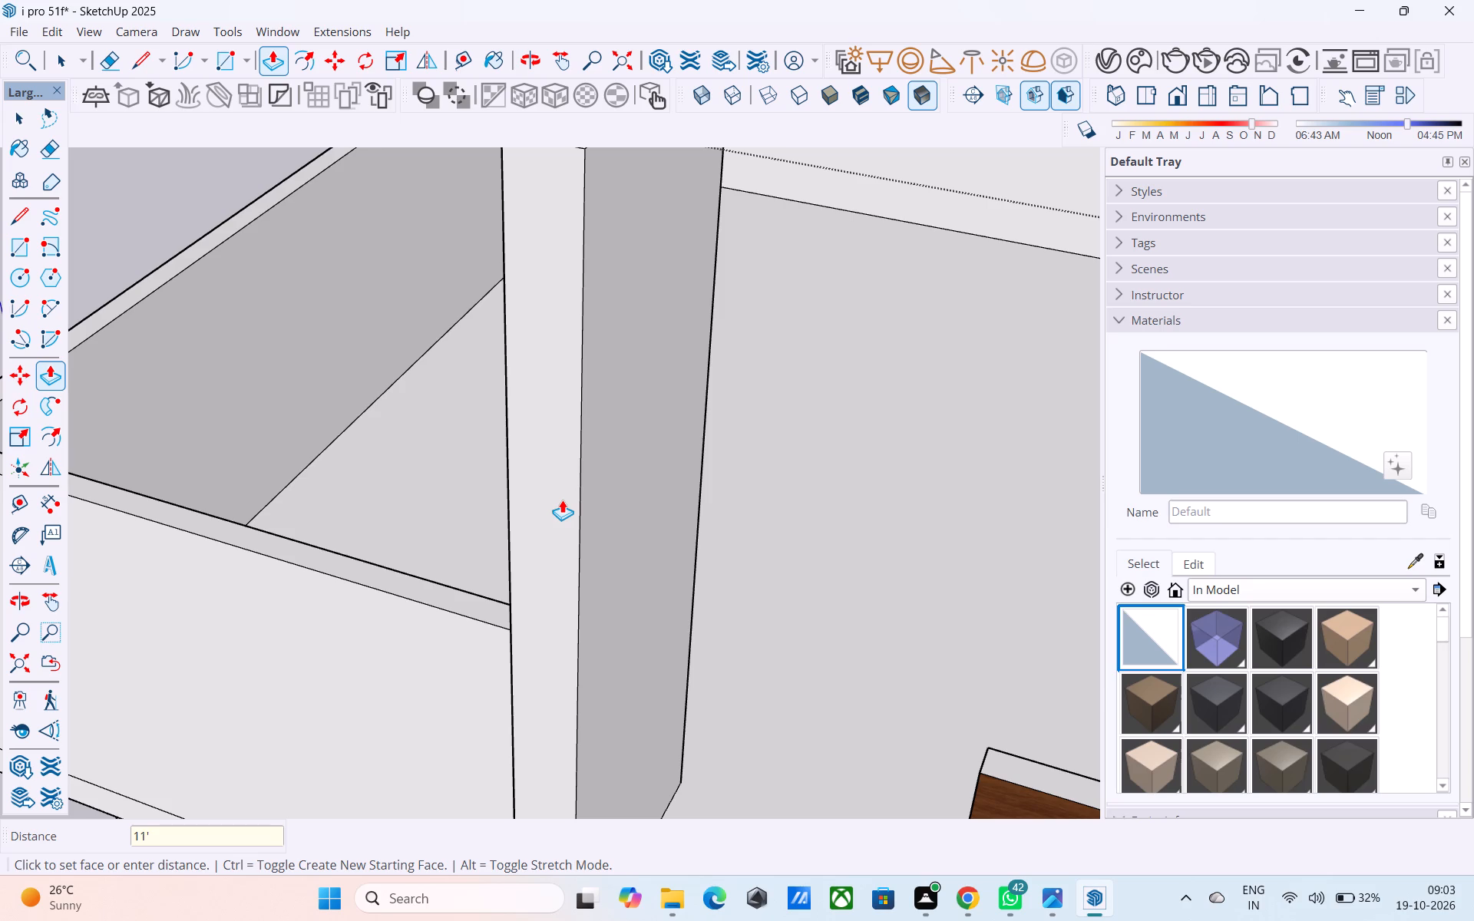
Examine the raised return wall against the tower, fins and wood-clad corner from around the building.
scroll(487, 520, down, 12)
middle_drag(486, 585, 456, 530)
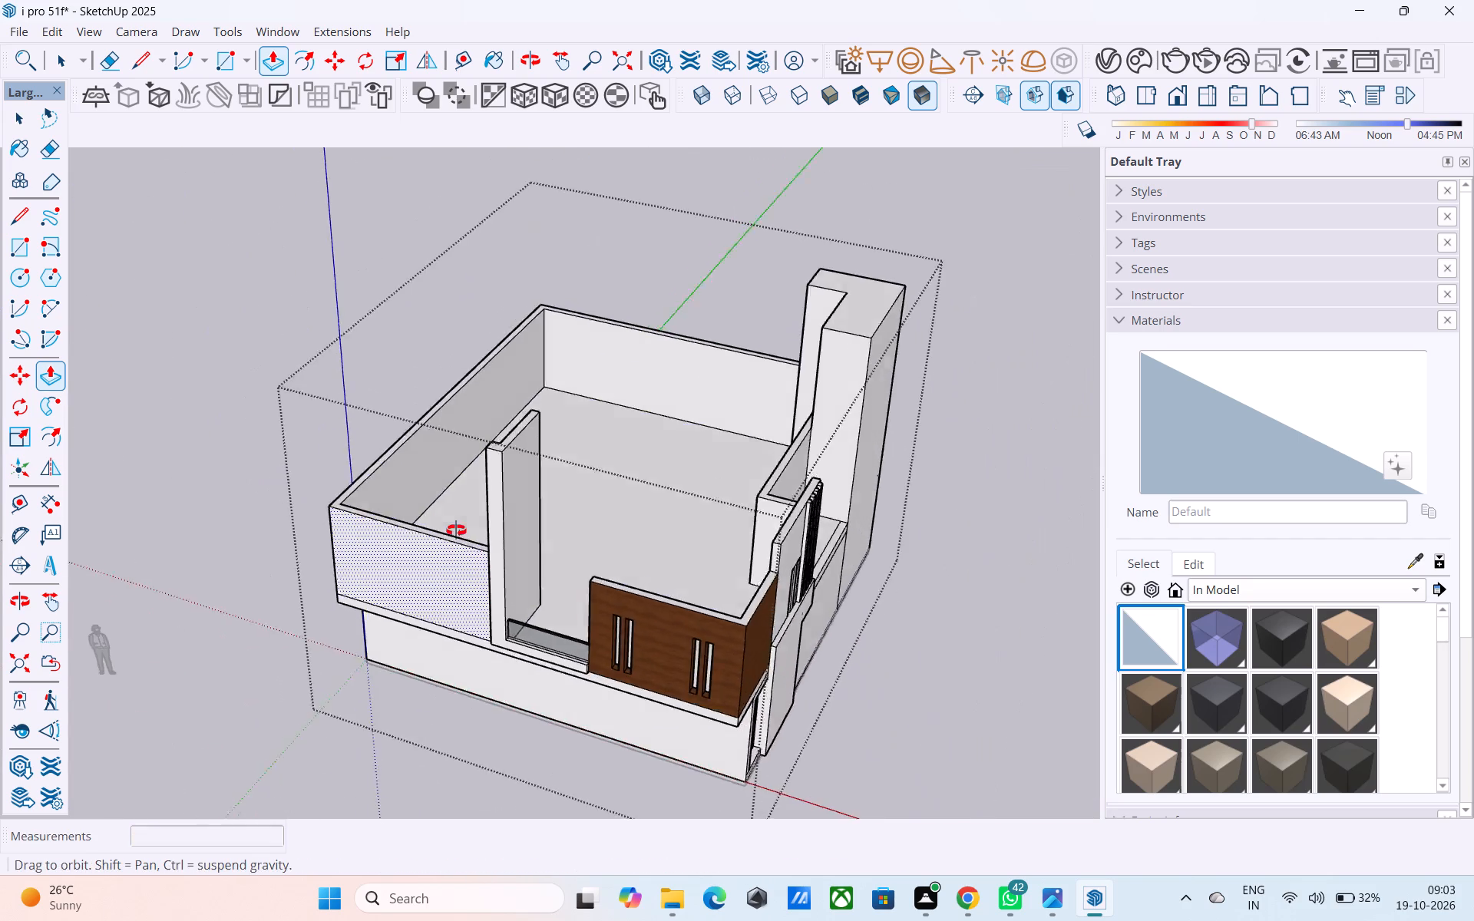
middle_drag(456, 530, 337, 398)
scroll(814, 494, down, 5)
scroll(532, 315, up, 6)
middle_drag(552, 304, 483, 226)
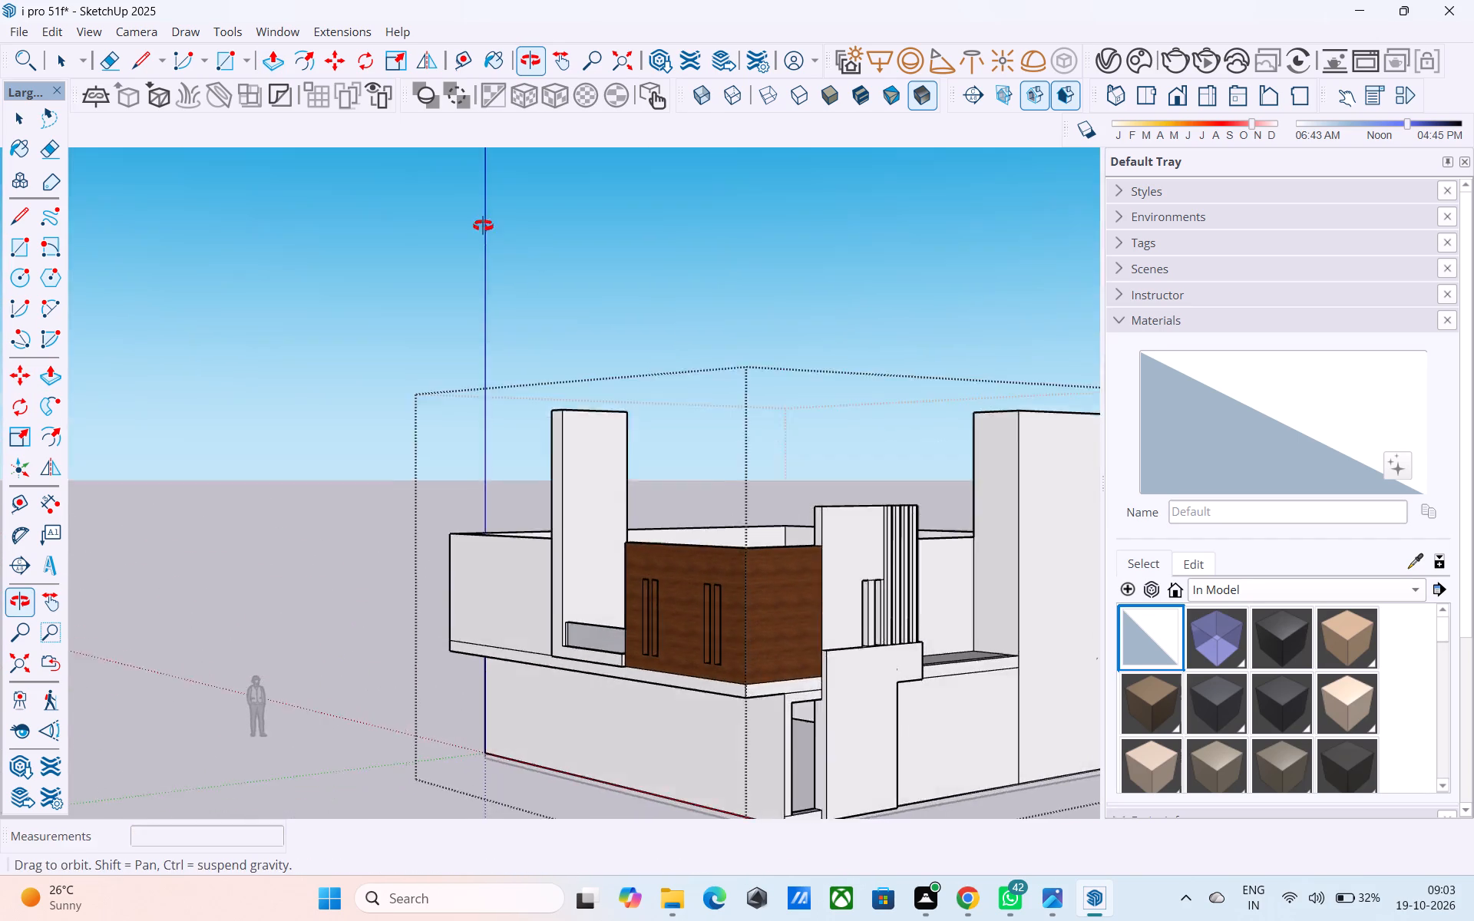
middle_drag(483, 226, 479, 254)
middle_drag(512, 324, 455, 302)
middle_drag(482, 347, 458, 349)
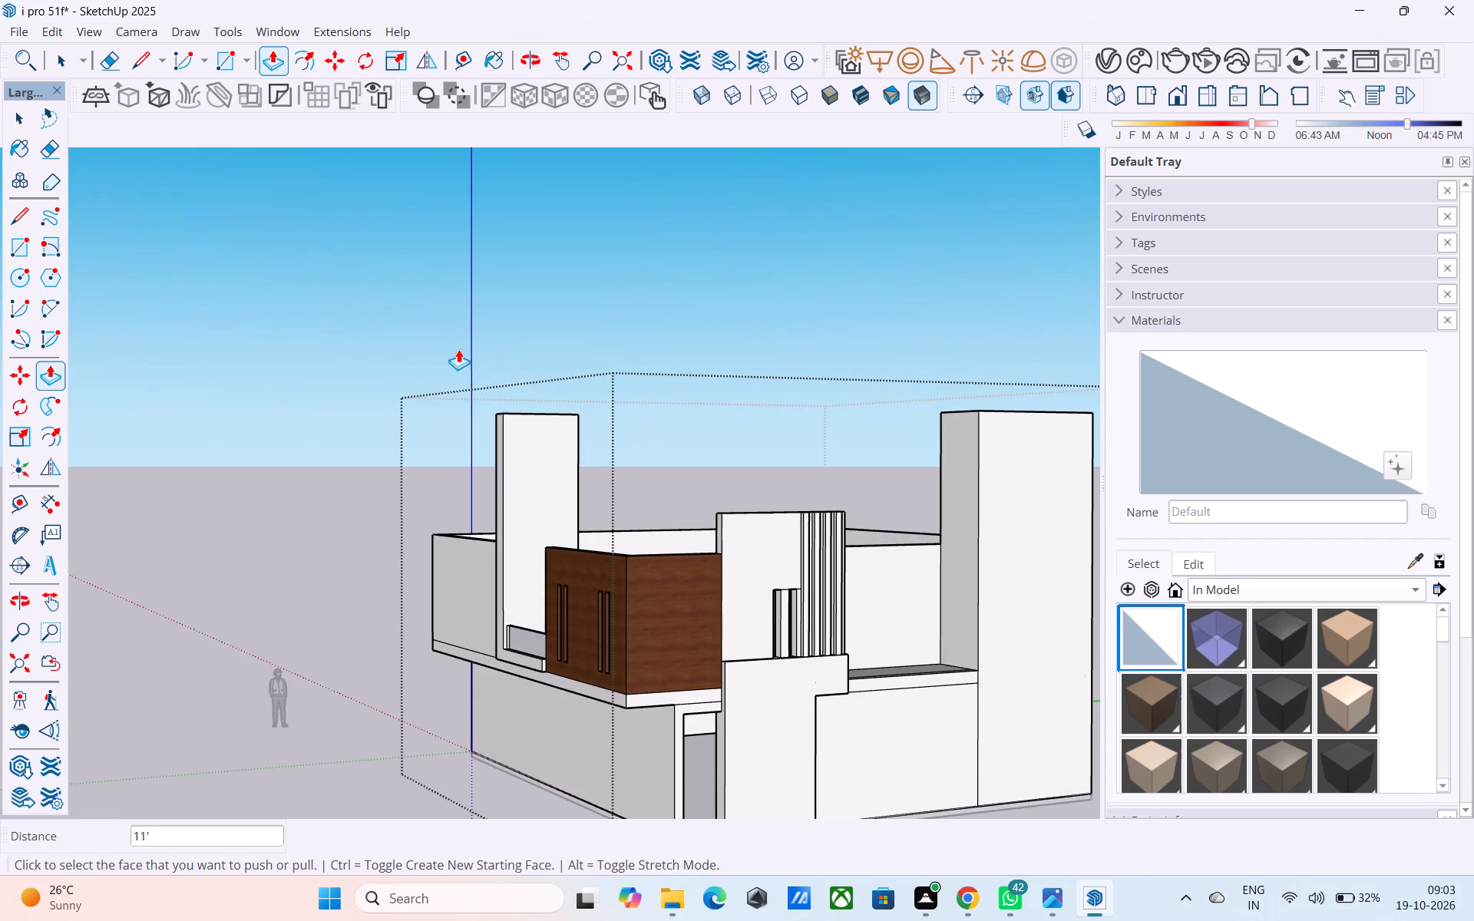
middle_drag(458, 349, 587, 385)
scroll(537, 391, down, 1)
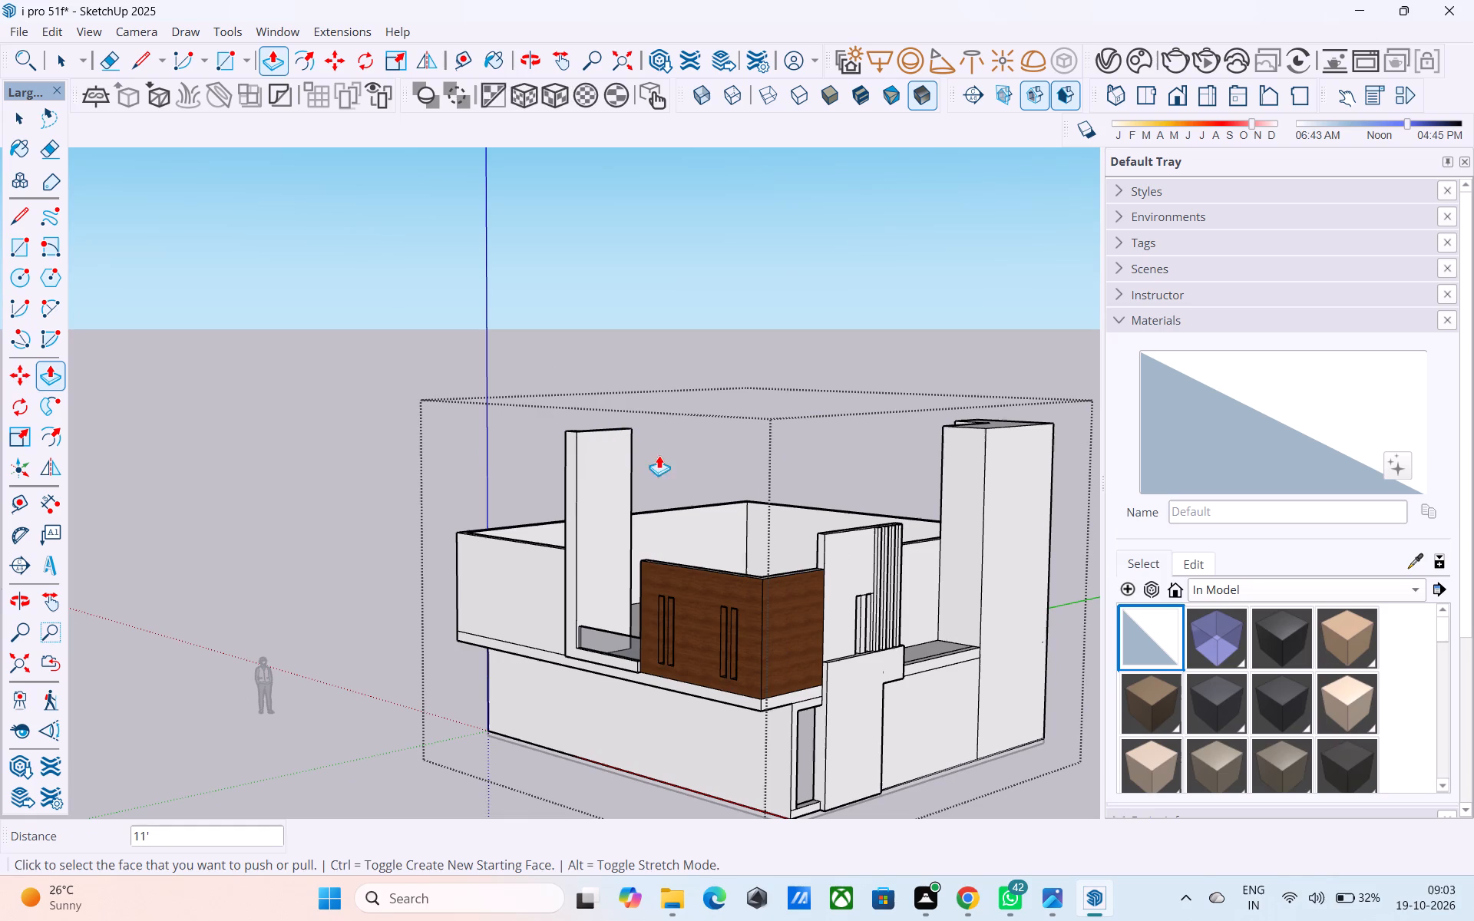
middle_drag(645, 491, 1017, 577)
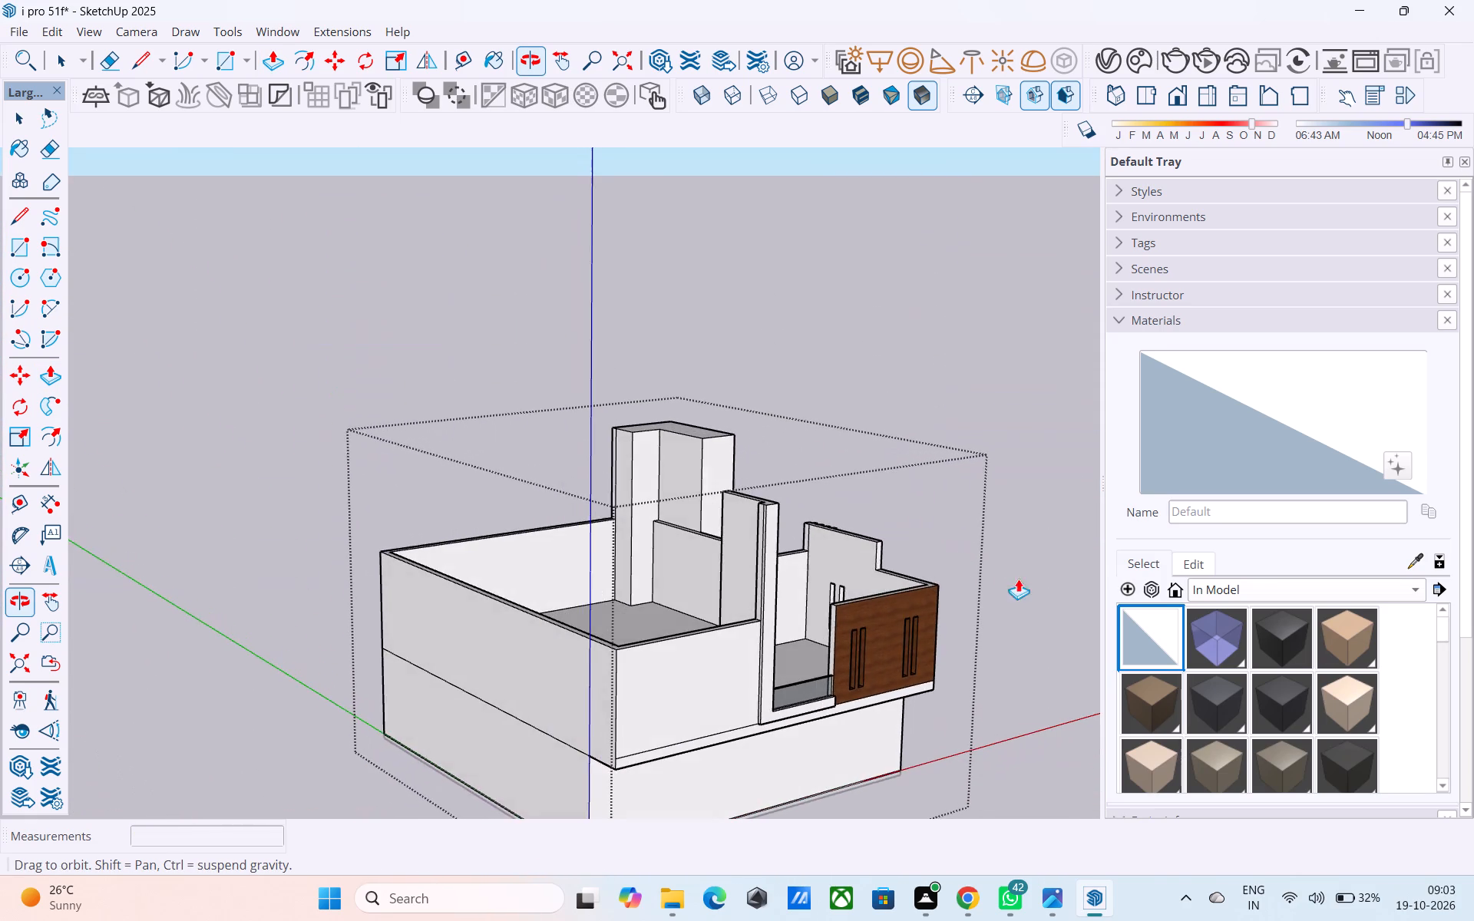
middle_drag(537, 344, 199, 285)
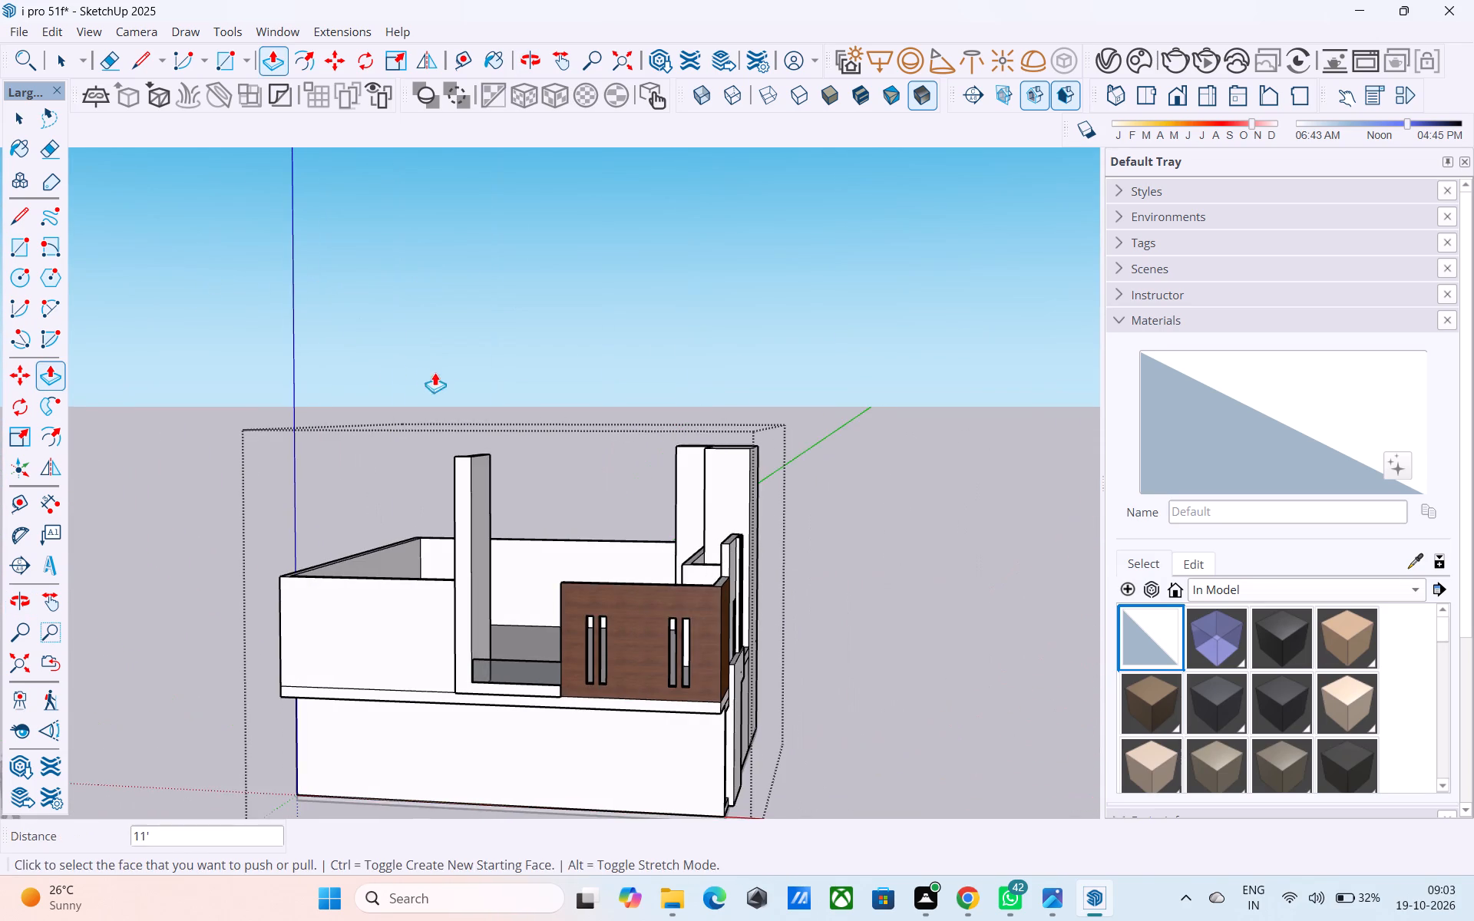
middle_drag(435, 372, 147, 370)
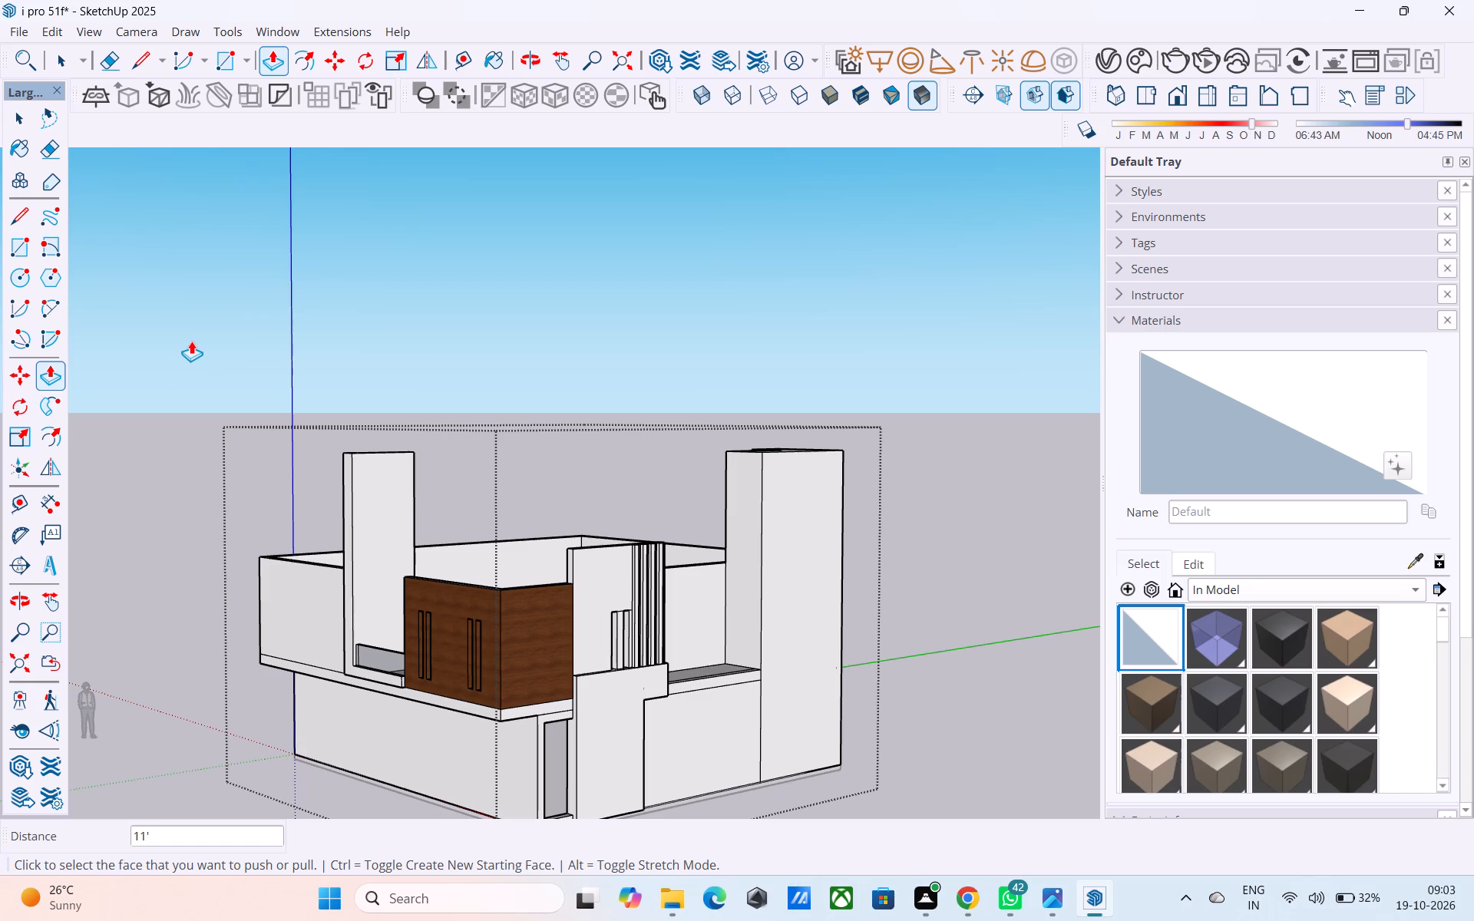
middle_drag(197, 333, 221, 404)
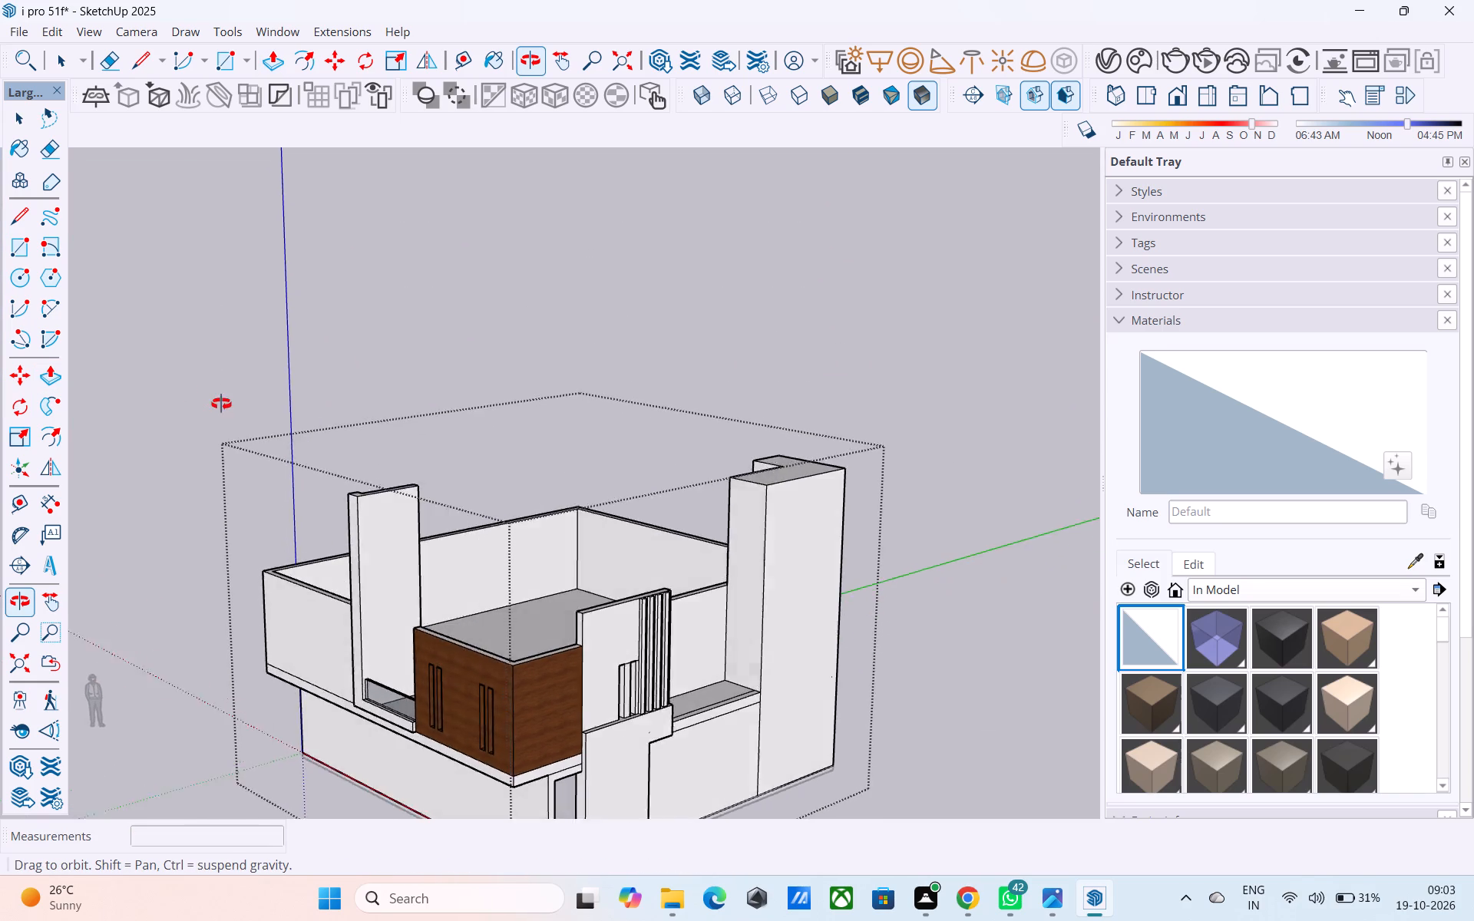
middle_drag(221, 404, 248, 348)
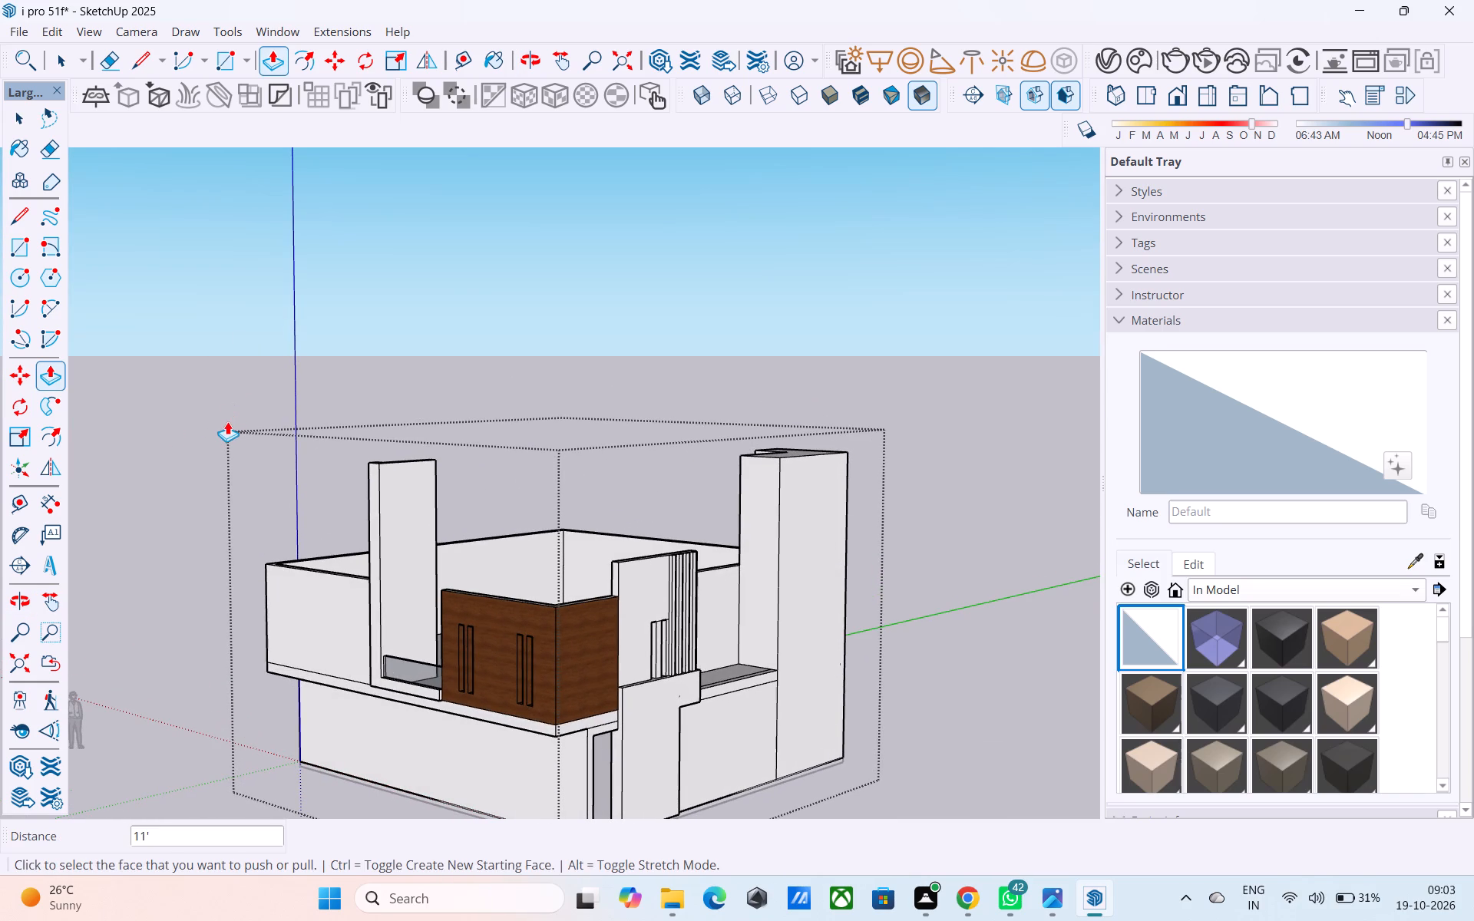
scroll(223, 414, down, 1)
middle_drag(322, 556, 483, 585)
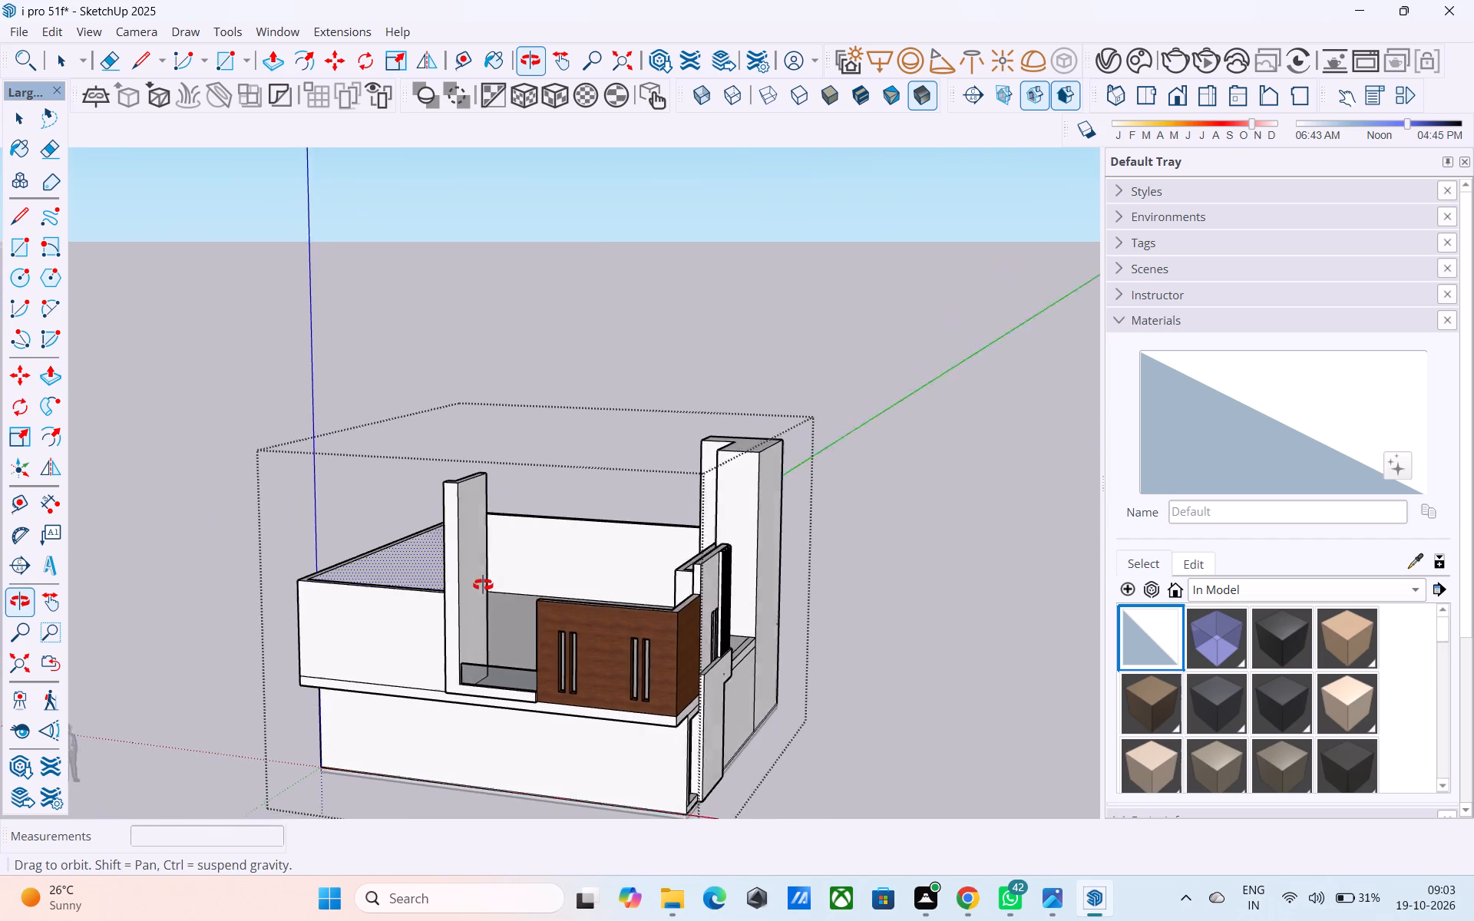
middle_drag(483, 585, 501, 598)
Copy the raised return wall's bottom edge on its terrace-side face 10' straight up.
scroll(453, 593, up, 4)
middle_drag(471, 616, 353, 678)
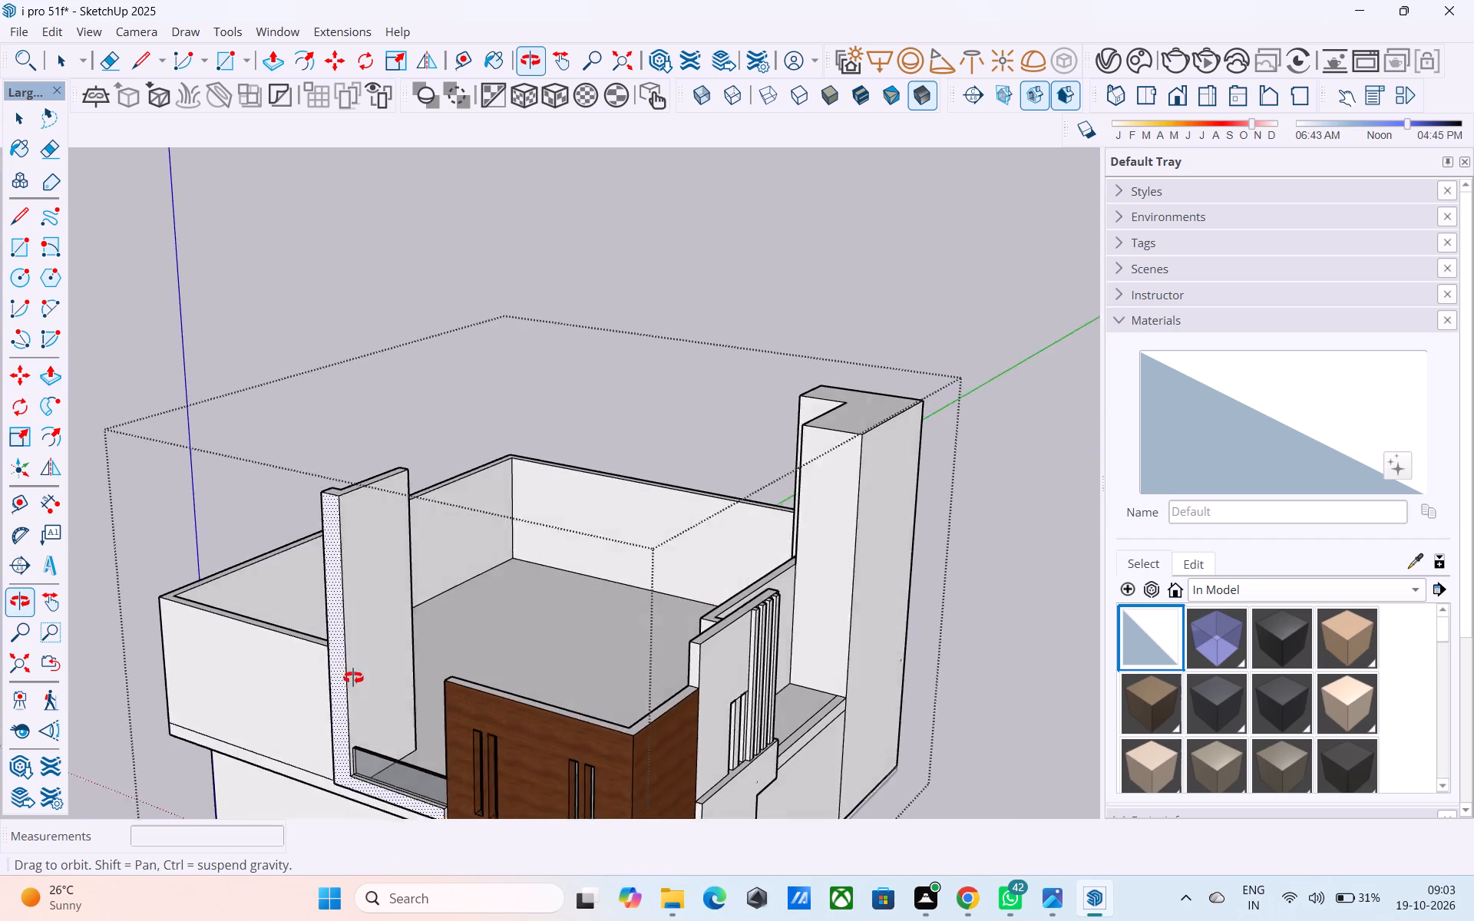
middle_drag(353, 678, 342, 654)
scroll(345, 645, up, 3)
key(space)
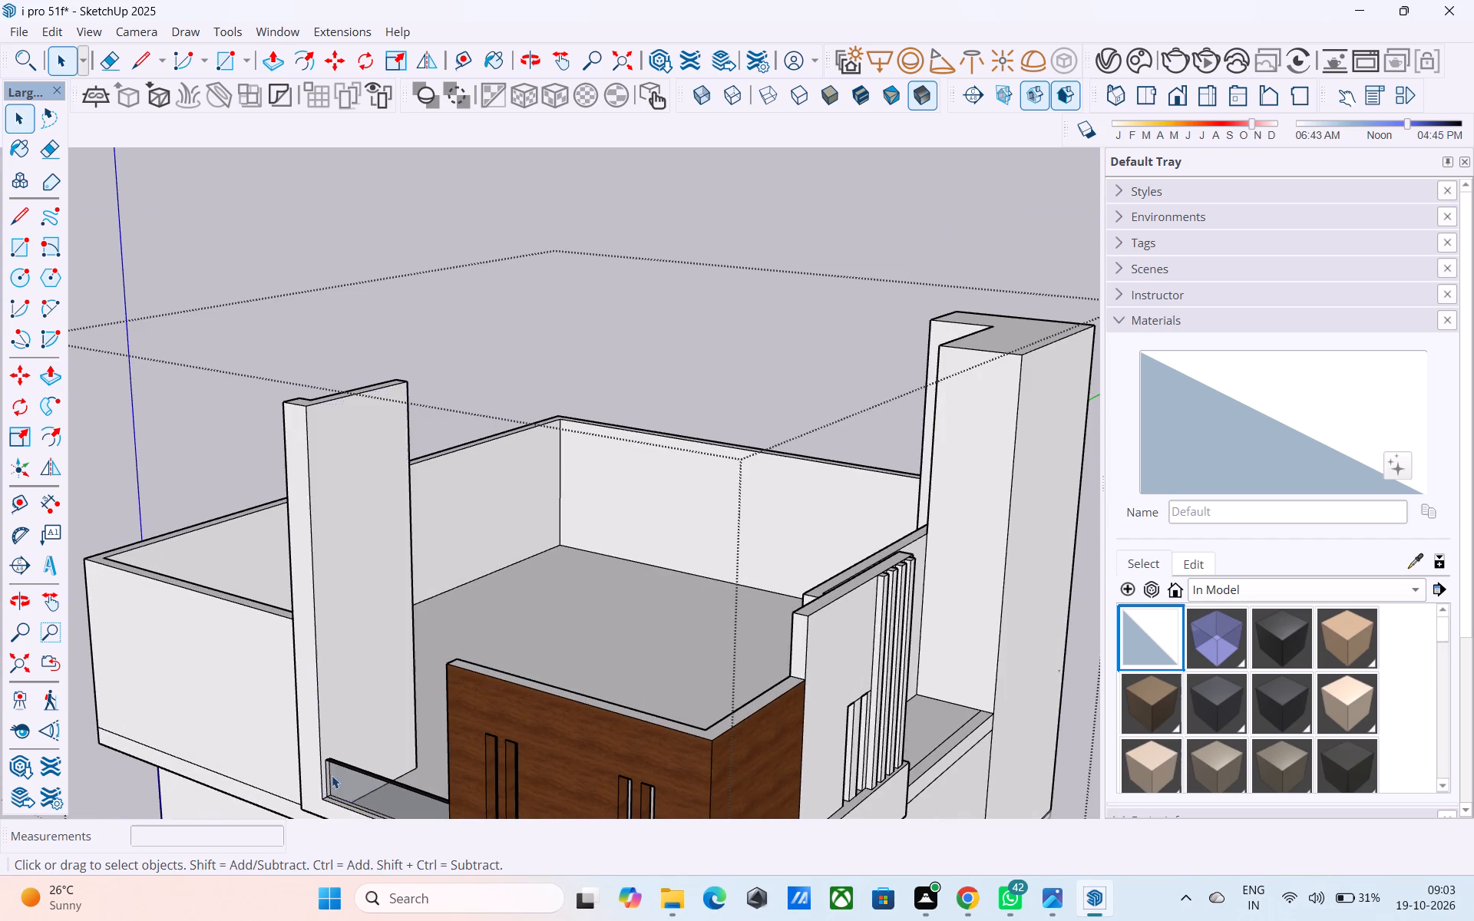
click(411, 773)
key(m)
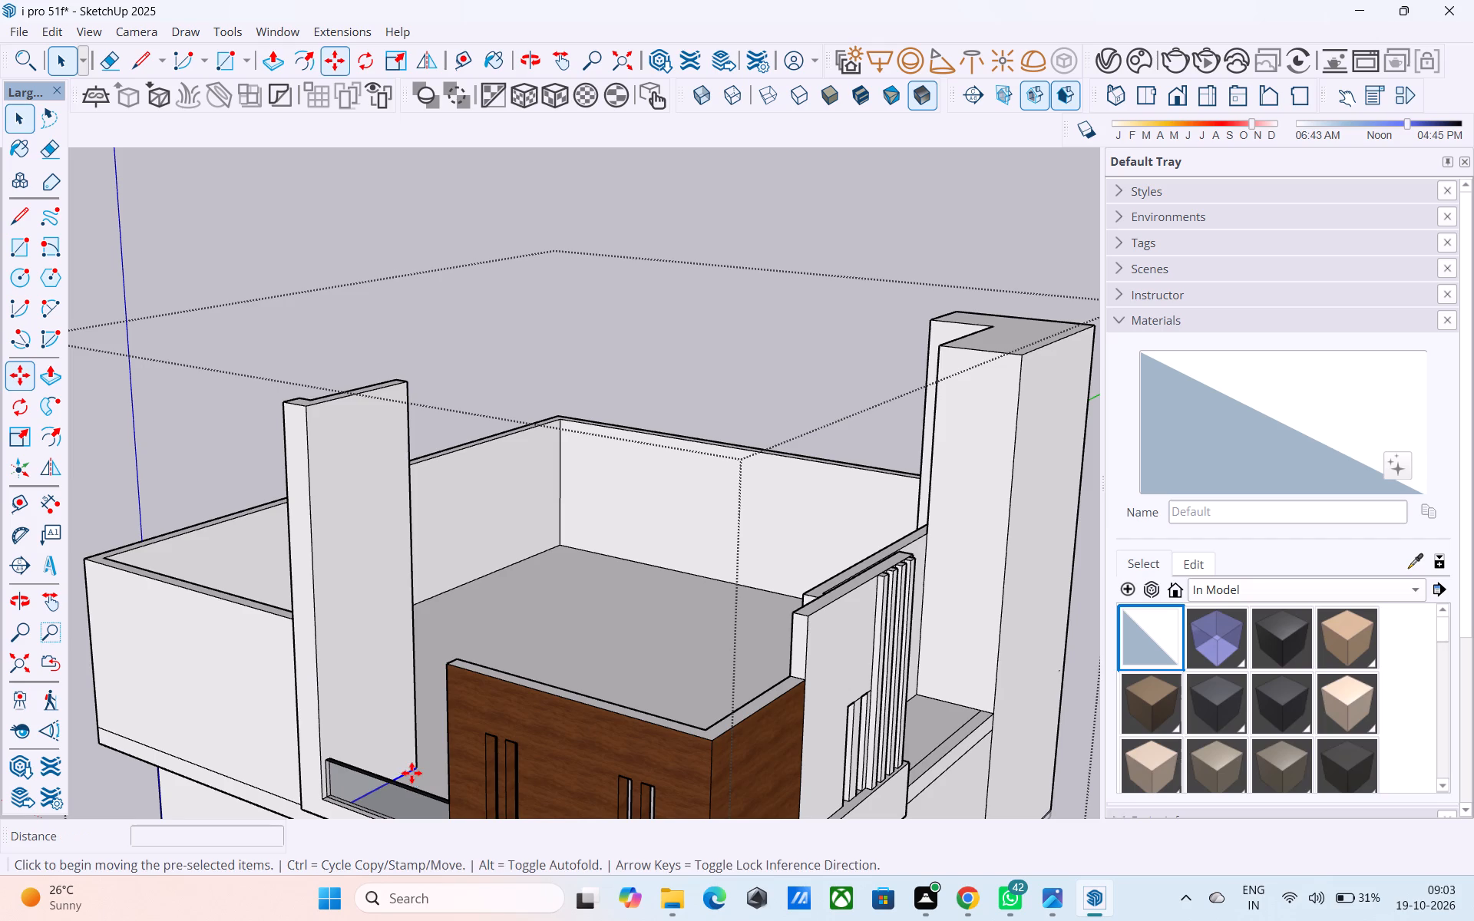
click(415, 766)
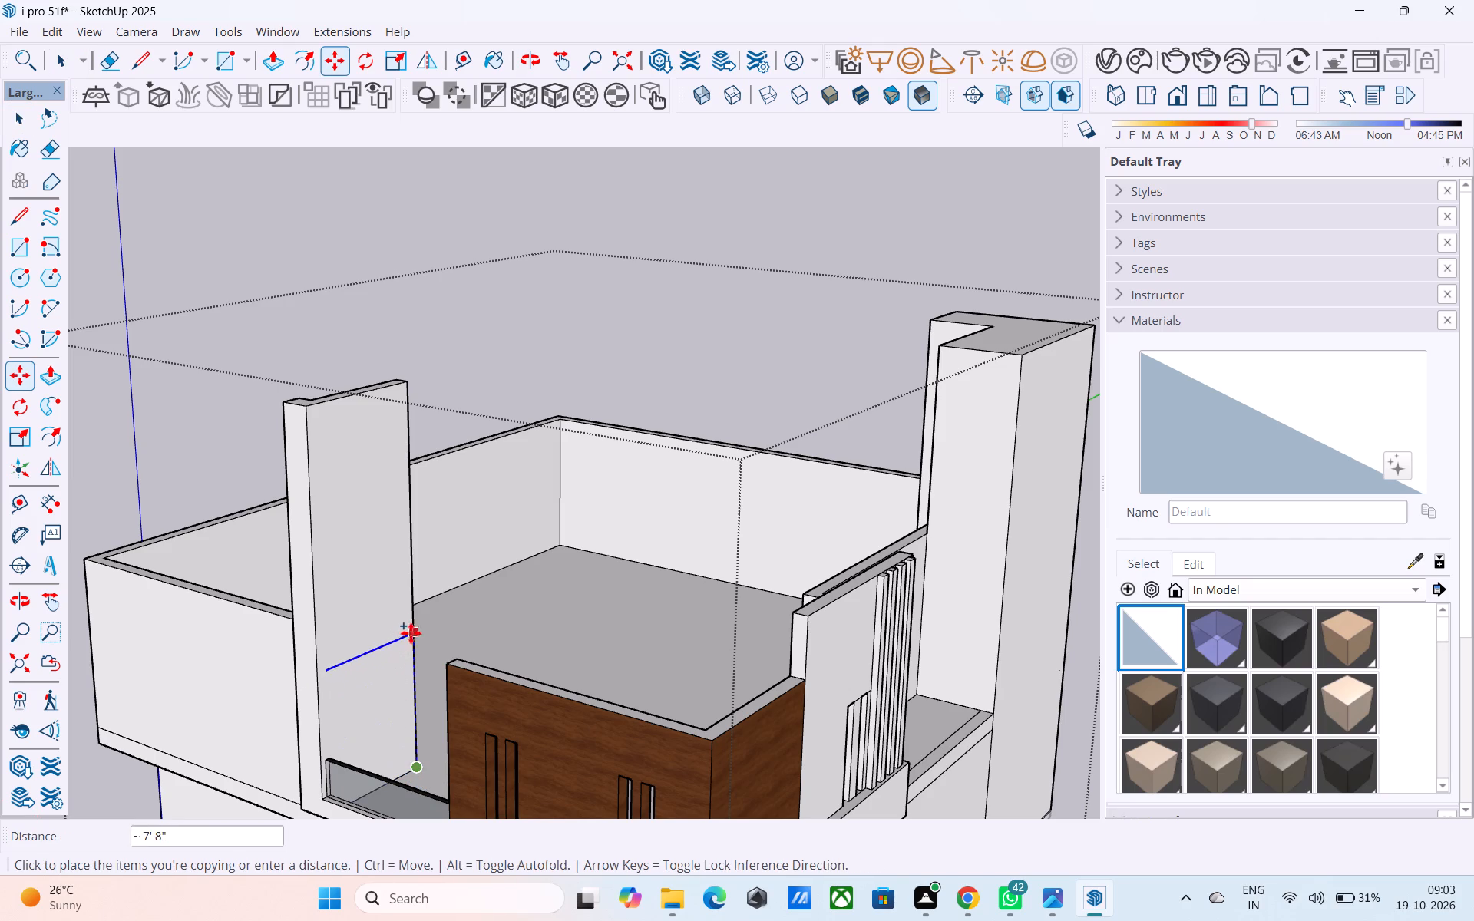
scroll(398, 628, up, 3)
middle_drag(407, 612, 242, 616)
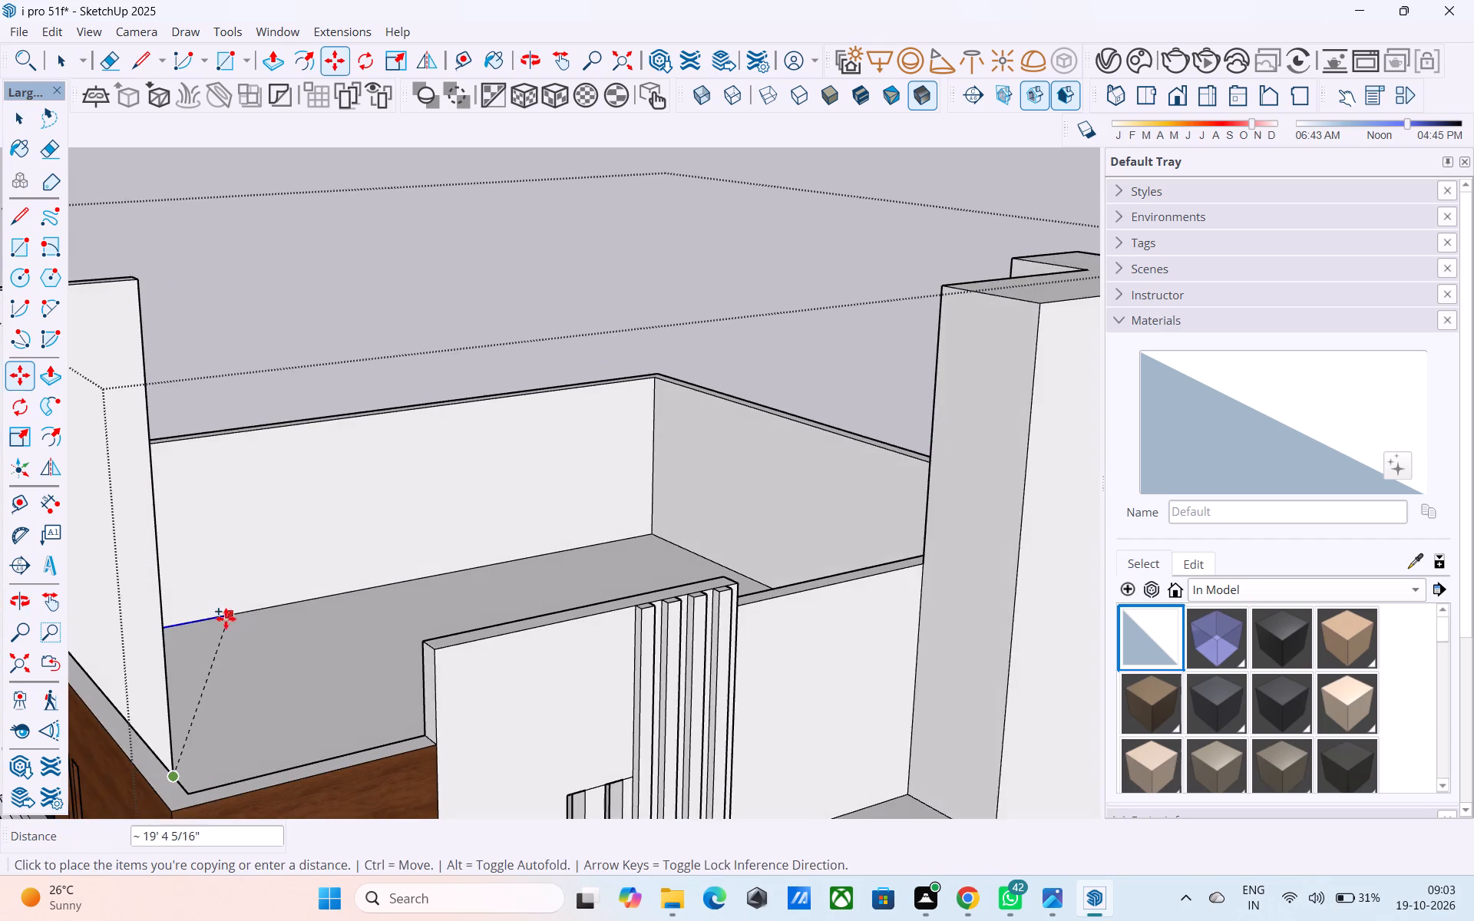
scroll(221, 617, down, 1)
middle_drag(221, 617, 331, 705)
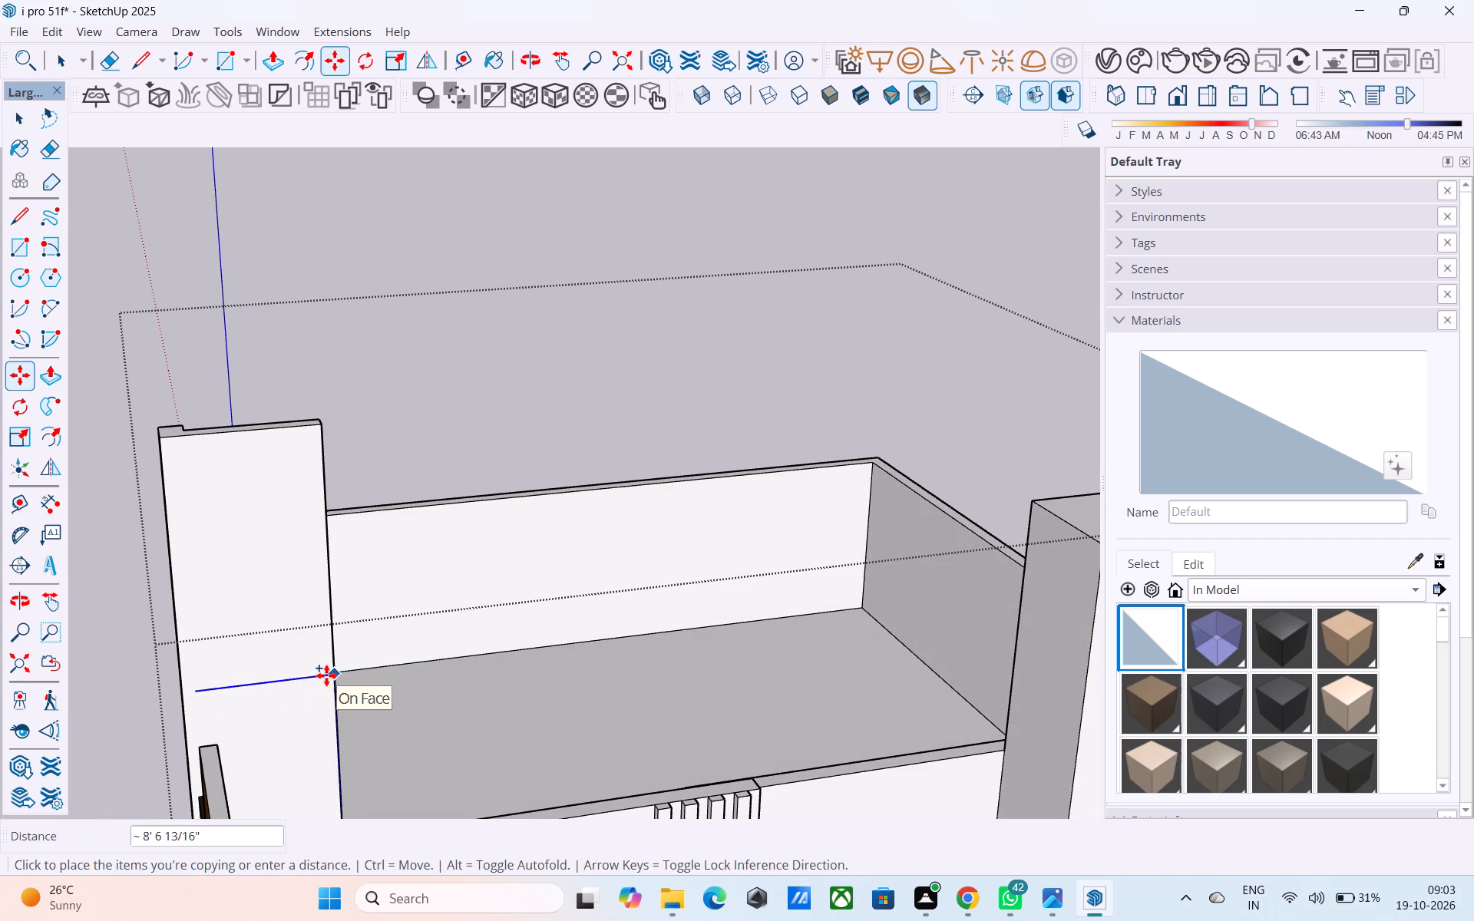
text(10')
key(Return)
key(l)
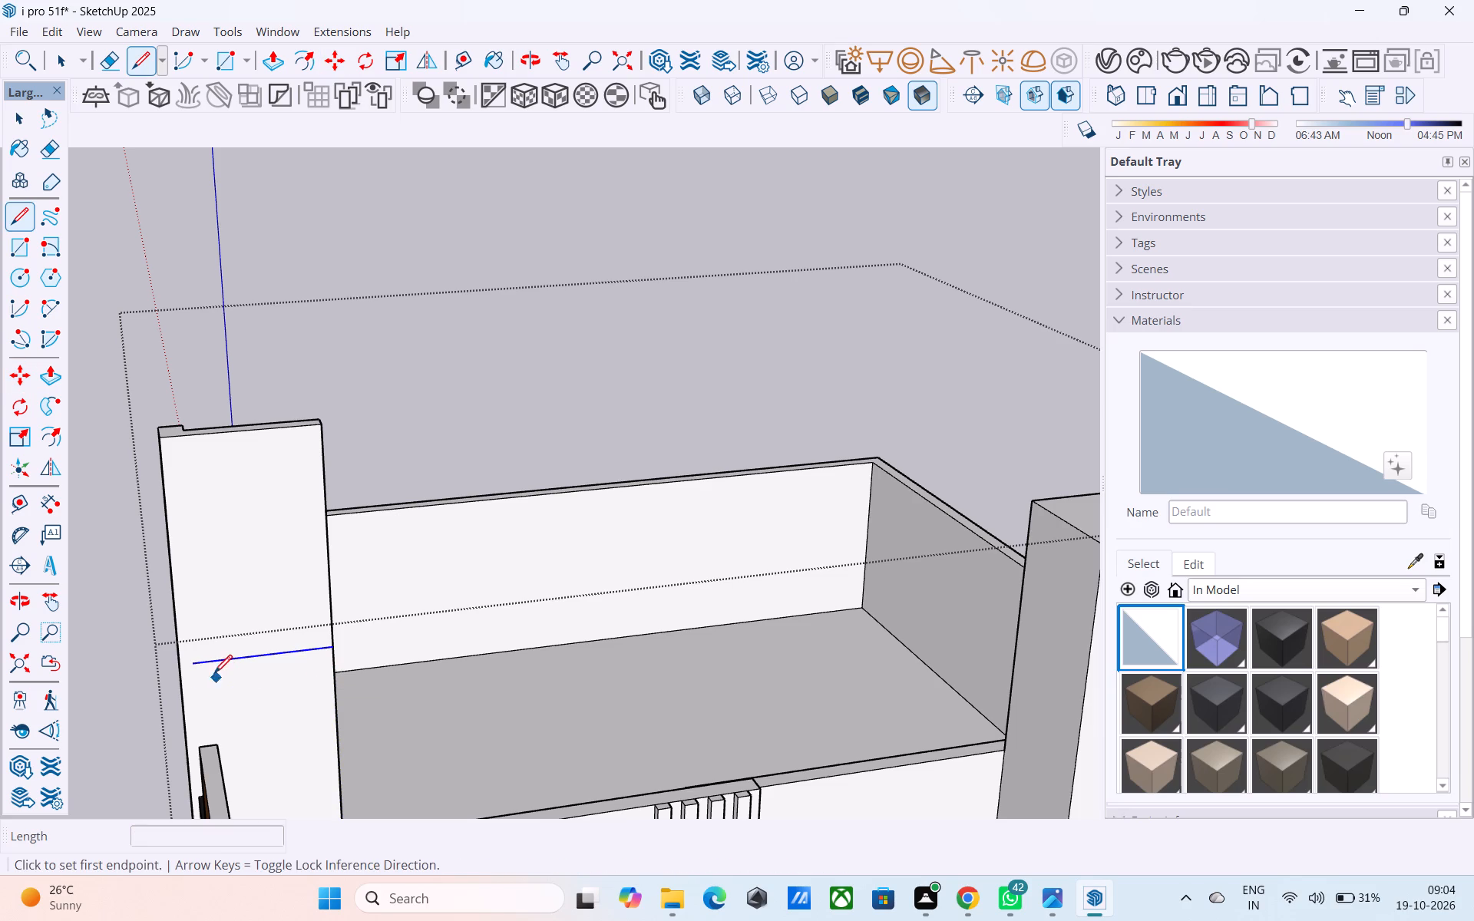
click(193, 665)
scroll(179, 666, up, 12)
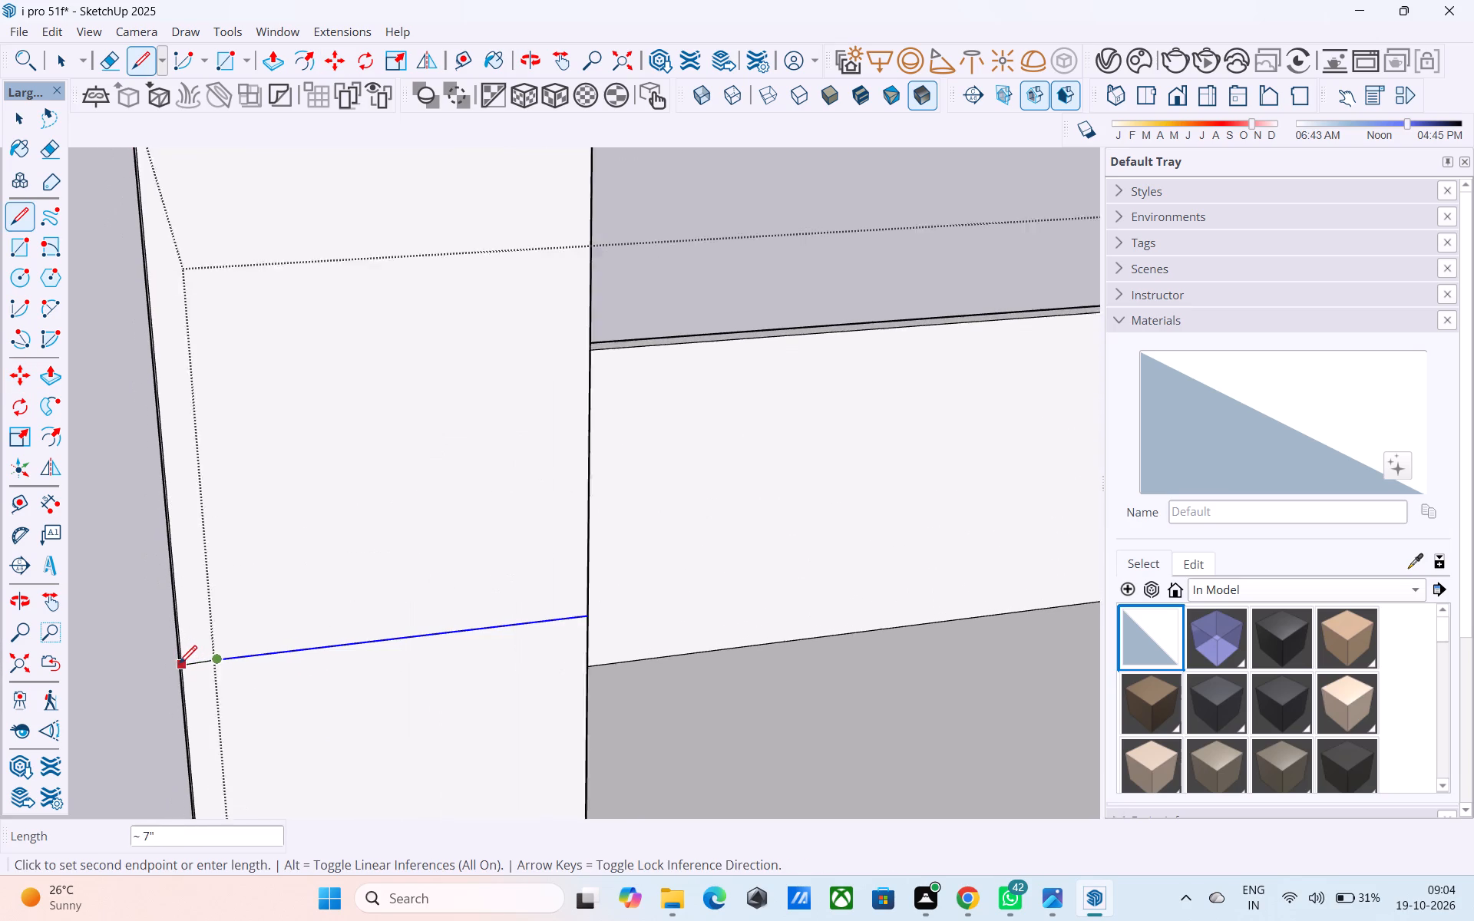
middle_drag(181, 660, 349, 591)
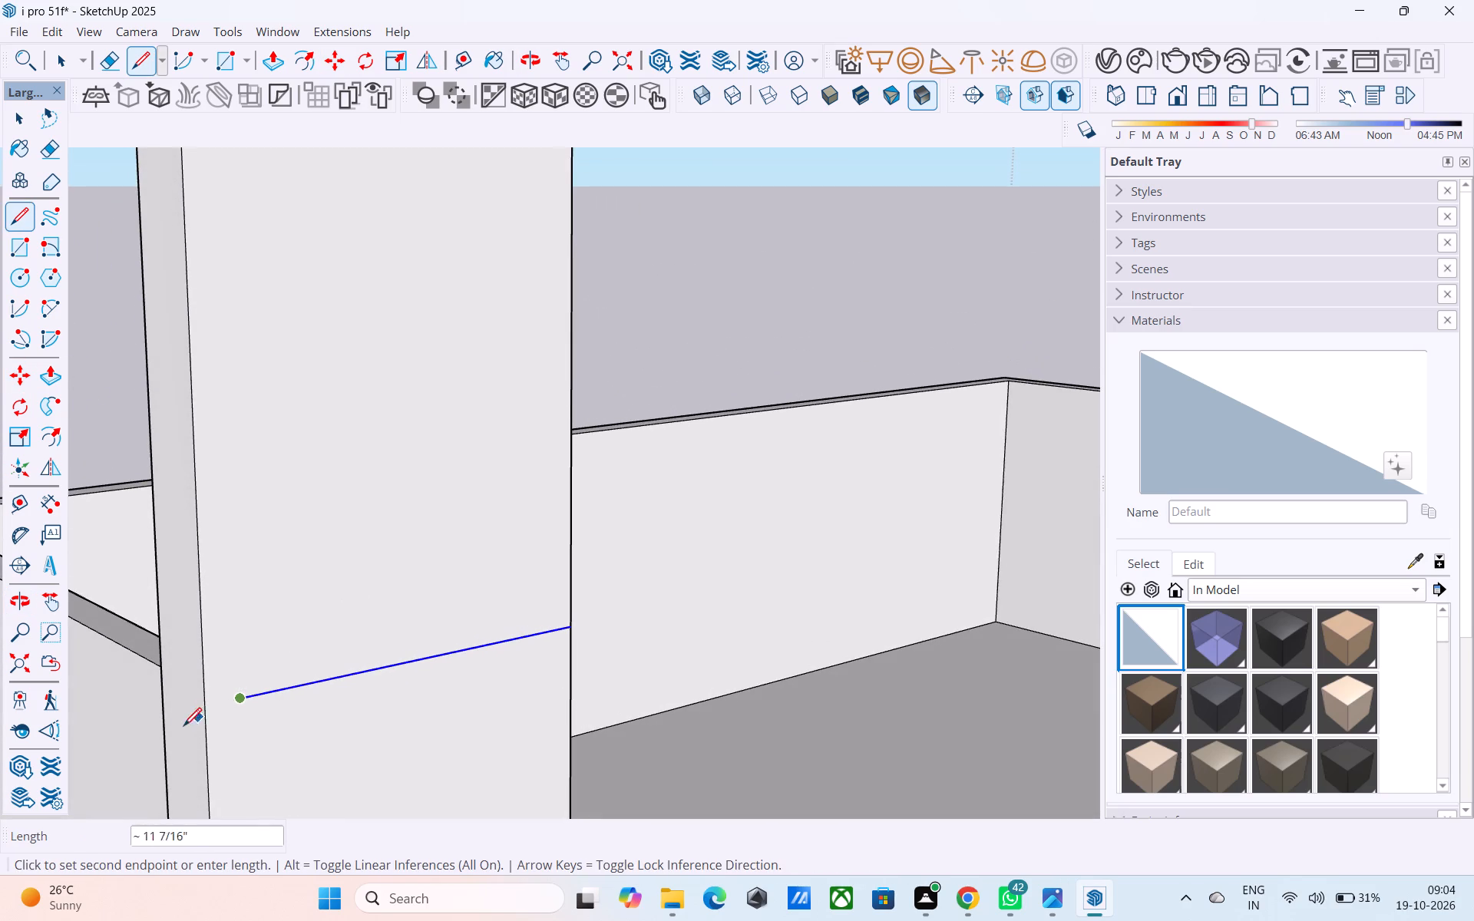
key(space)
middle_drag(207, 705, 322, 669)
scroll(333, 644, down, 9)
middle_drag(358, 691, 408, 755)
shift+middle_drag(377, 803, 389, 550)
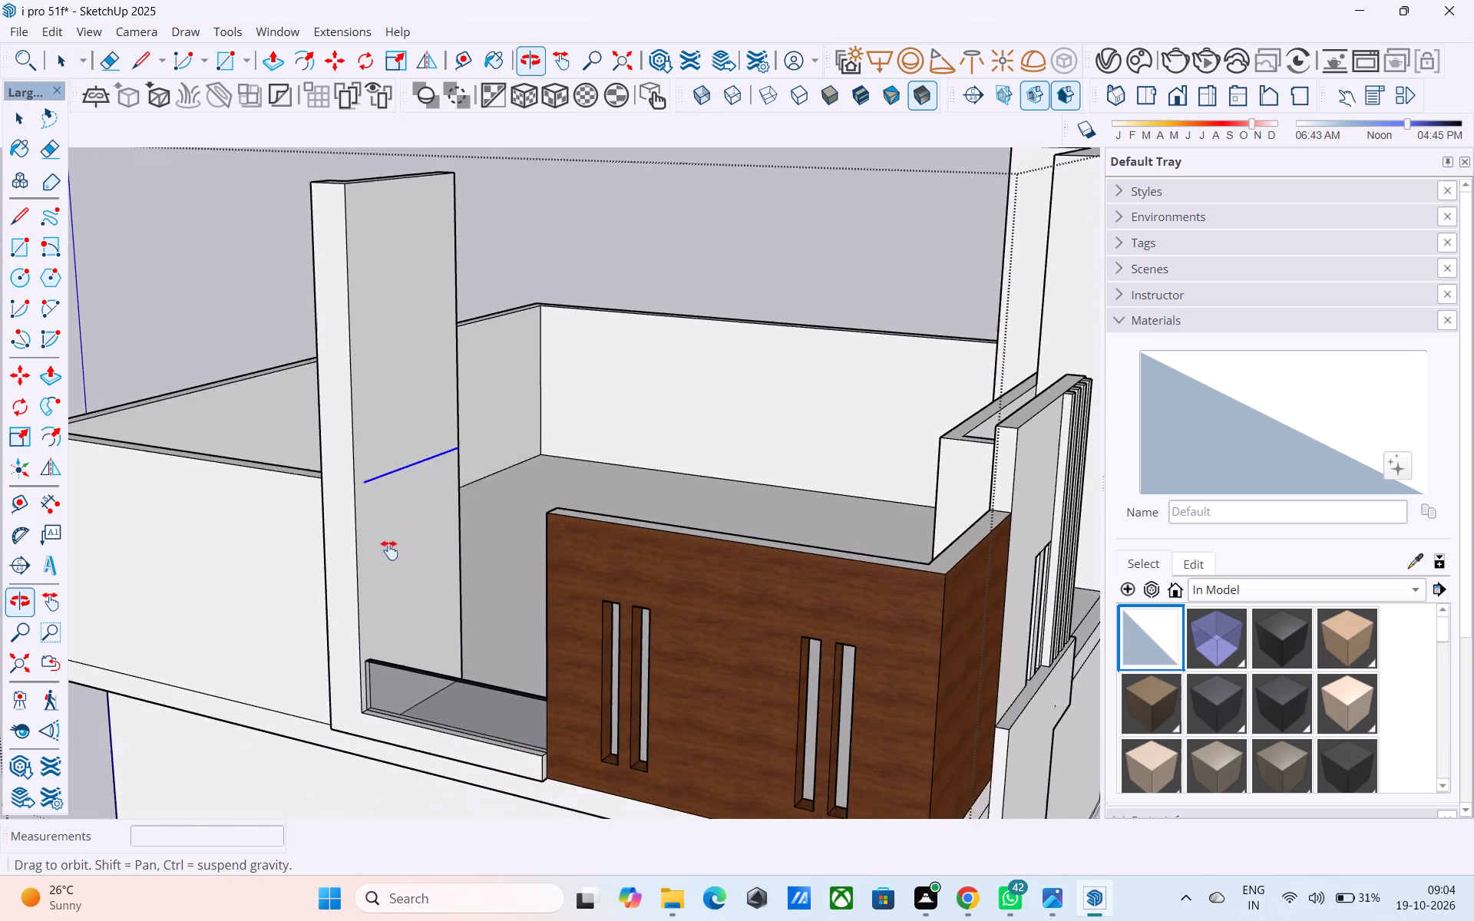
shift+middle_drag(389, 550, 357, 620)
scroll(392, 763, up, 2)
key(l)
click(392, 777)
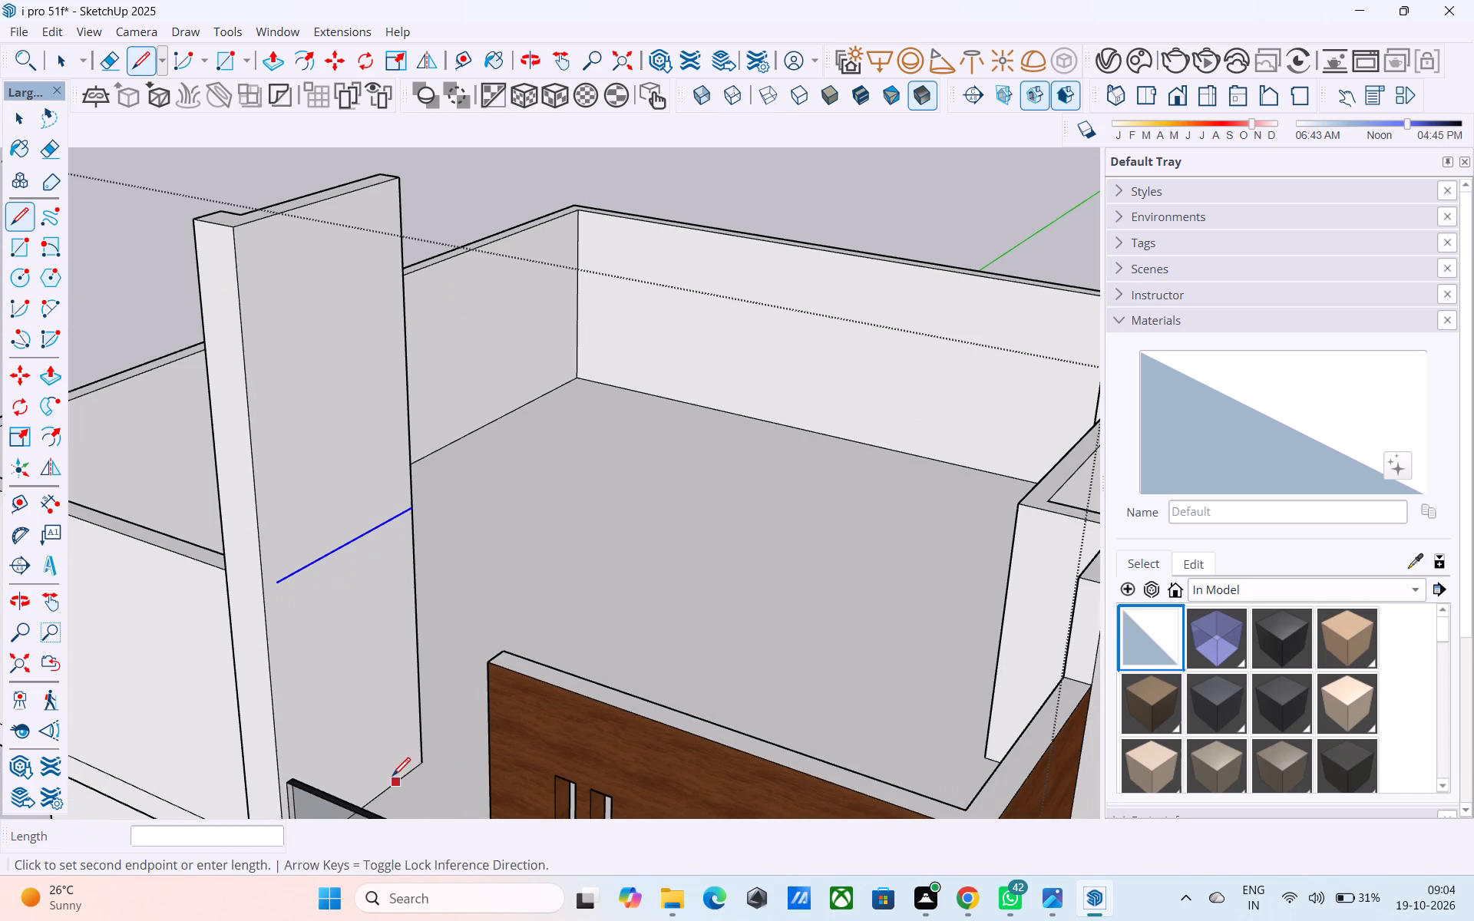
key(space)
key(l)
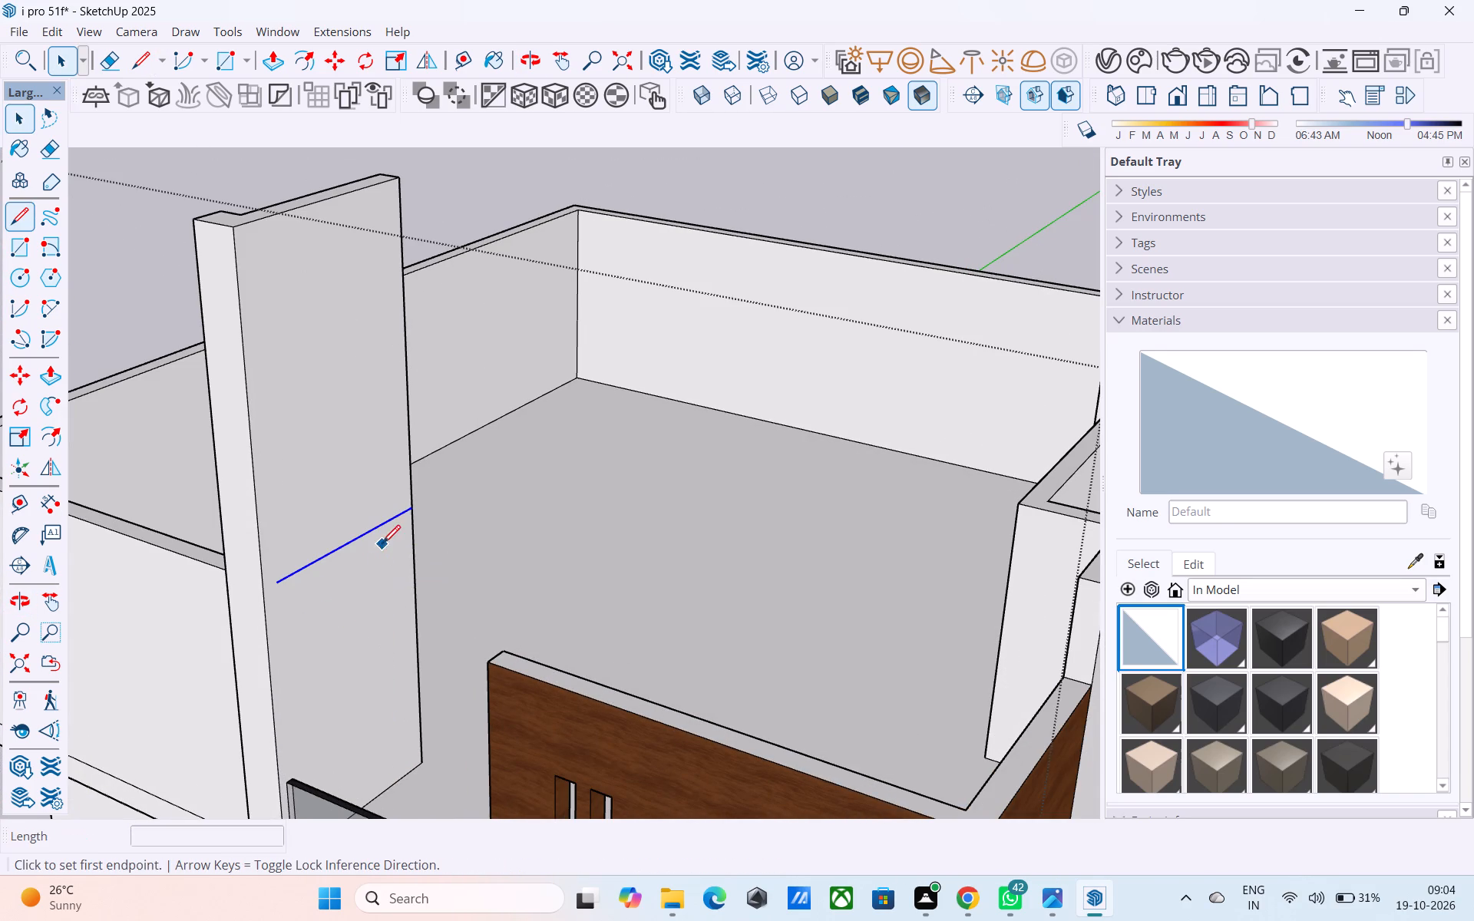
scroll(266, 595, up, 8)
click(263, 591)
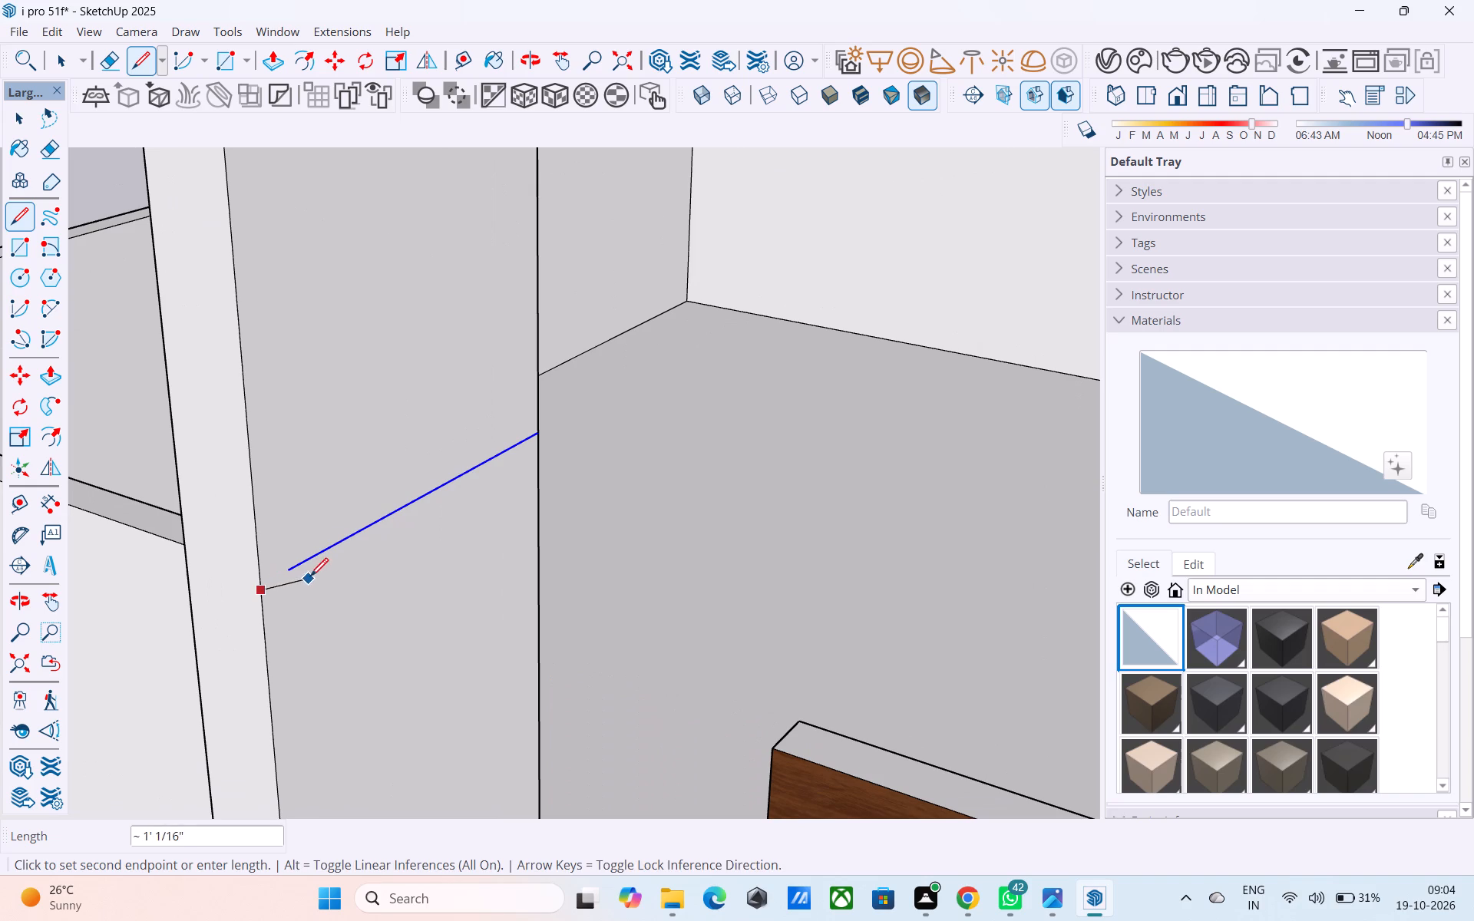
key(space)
Draw a 7" line from the copied edge's free end to the return wall's outer vertical edge.
key(l)
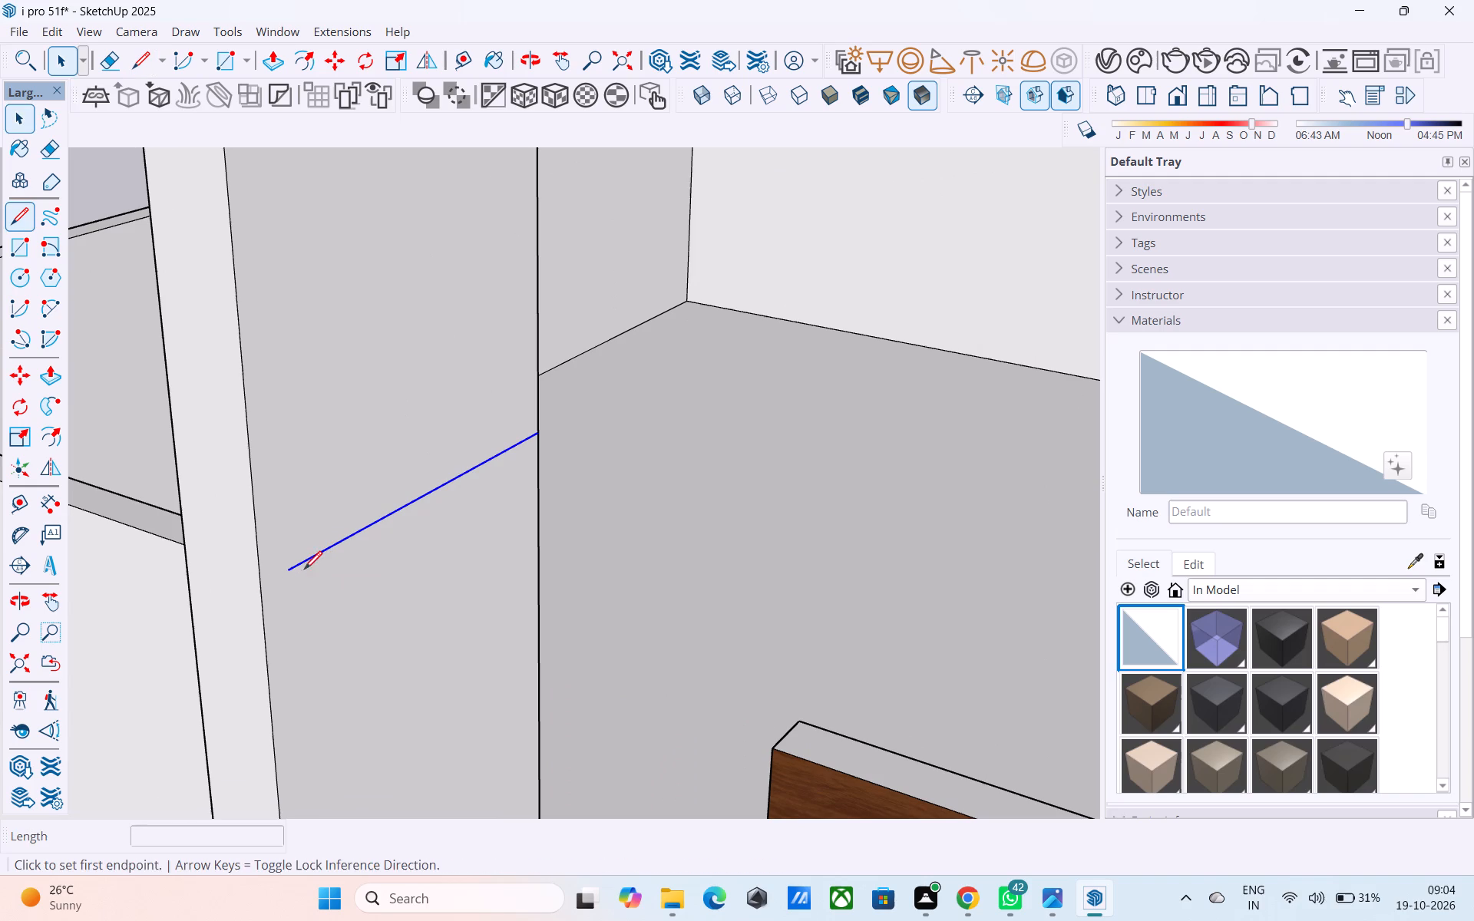
click(294, 569)
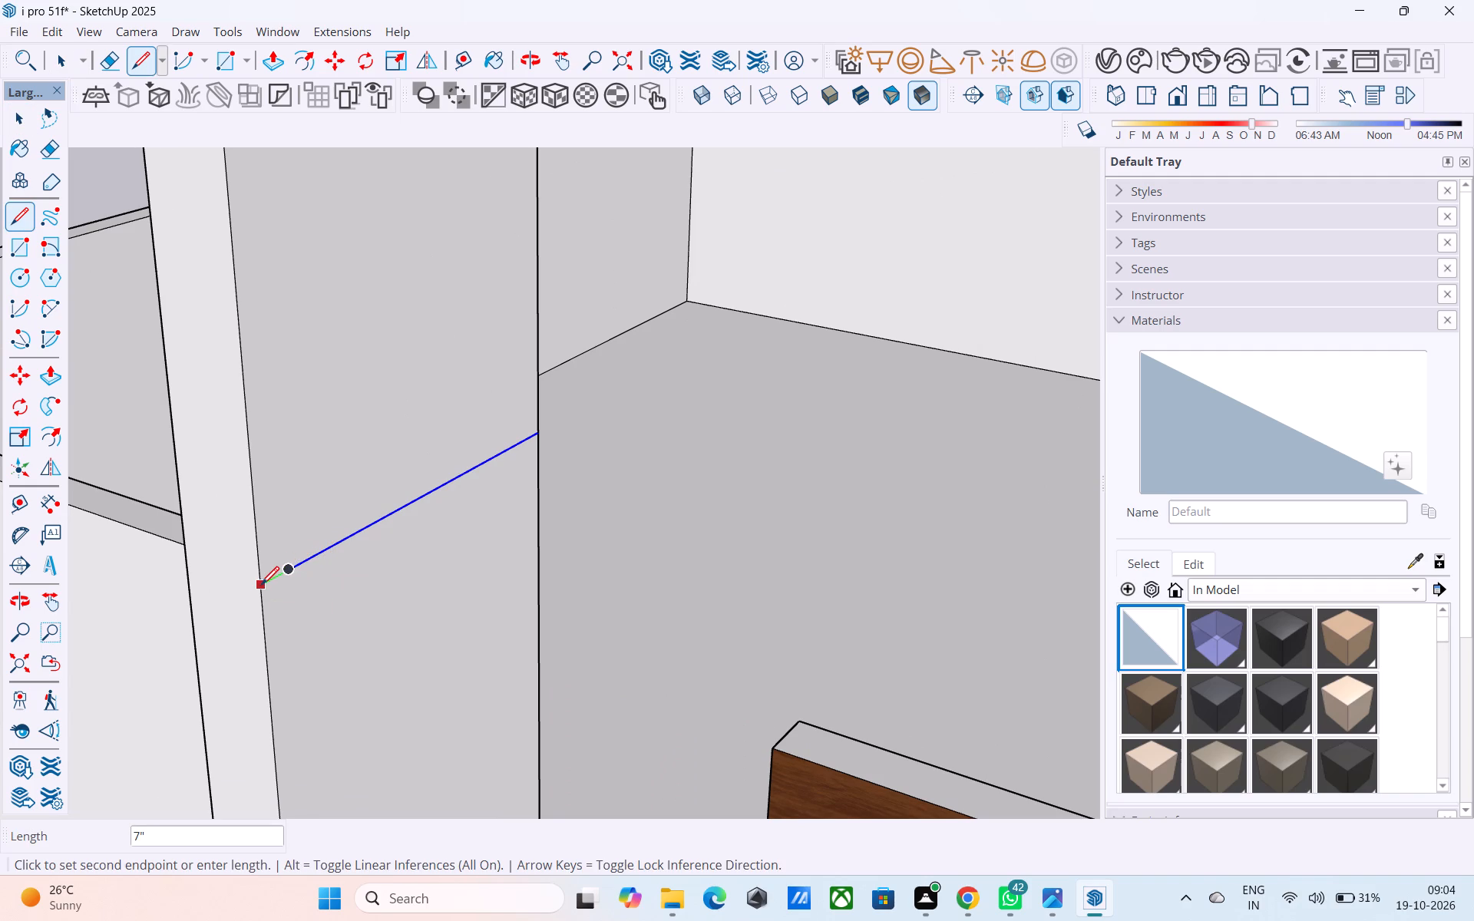
click(261, 586)
key(space)
Copy the dividing line across the return wall, both segments together, 6" straight up to form a narrow strip.
click(305, 563)
click(283, 569)
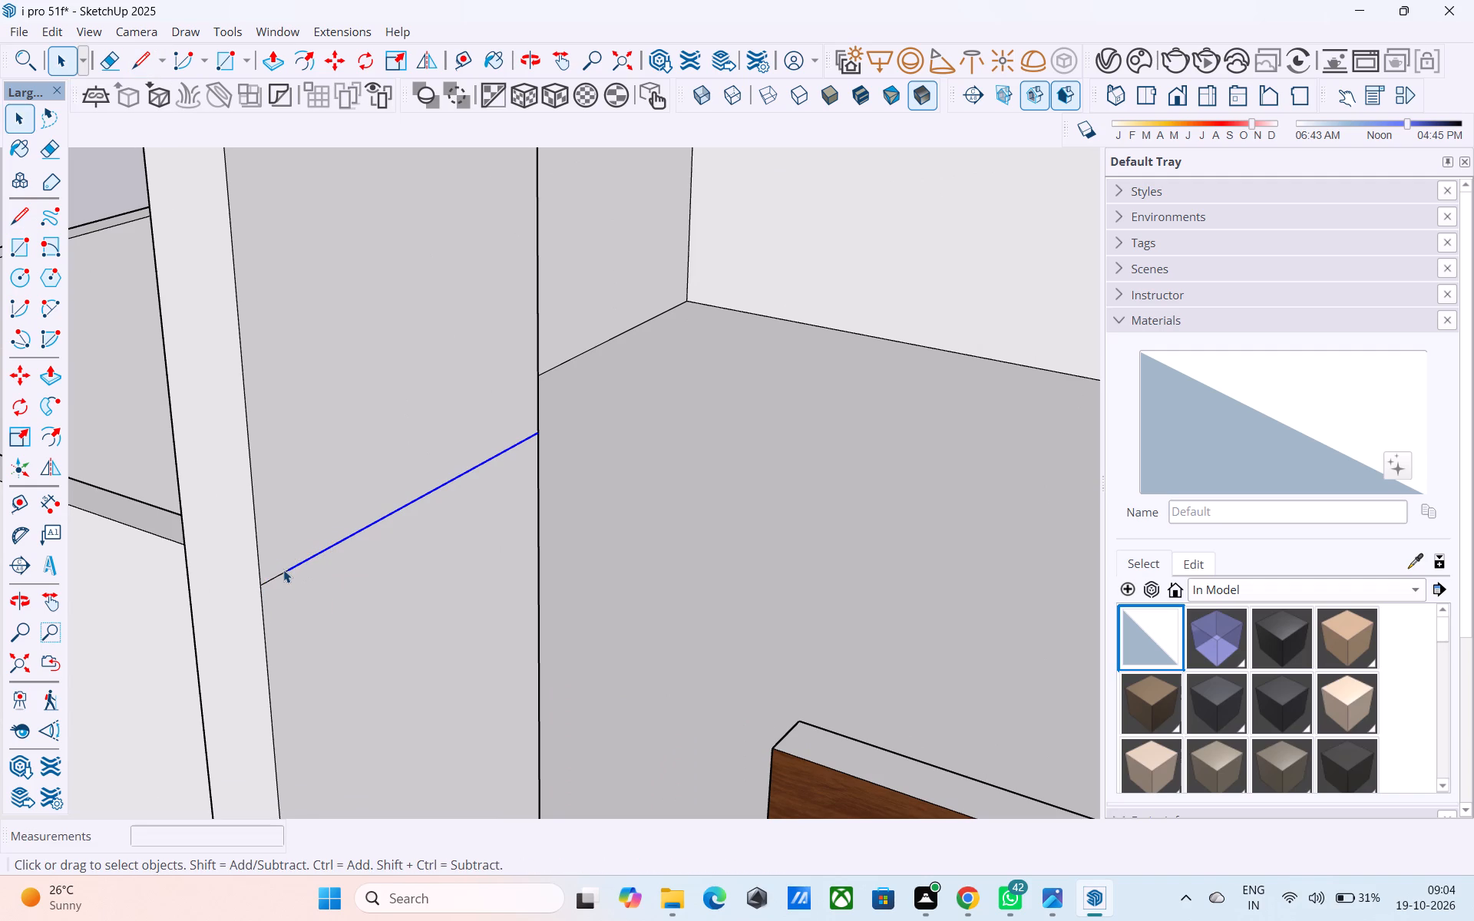
click(290, 569)
click(298, 558)
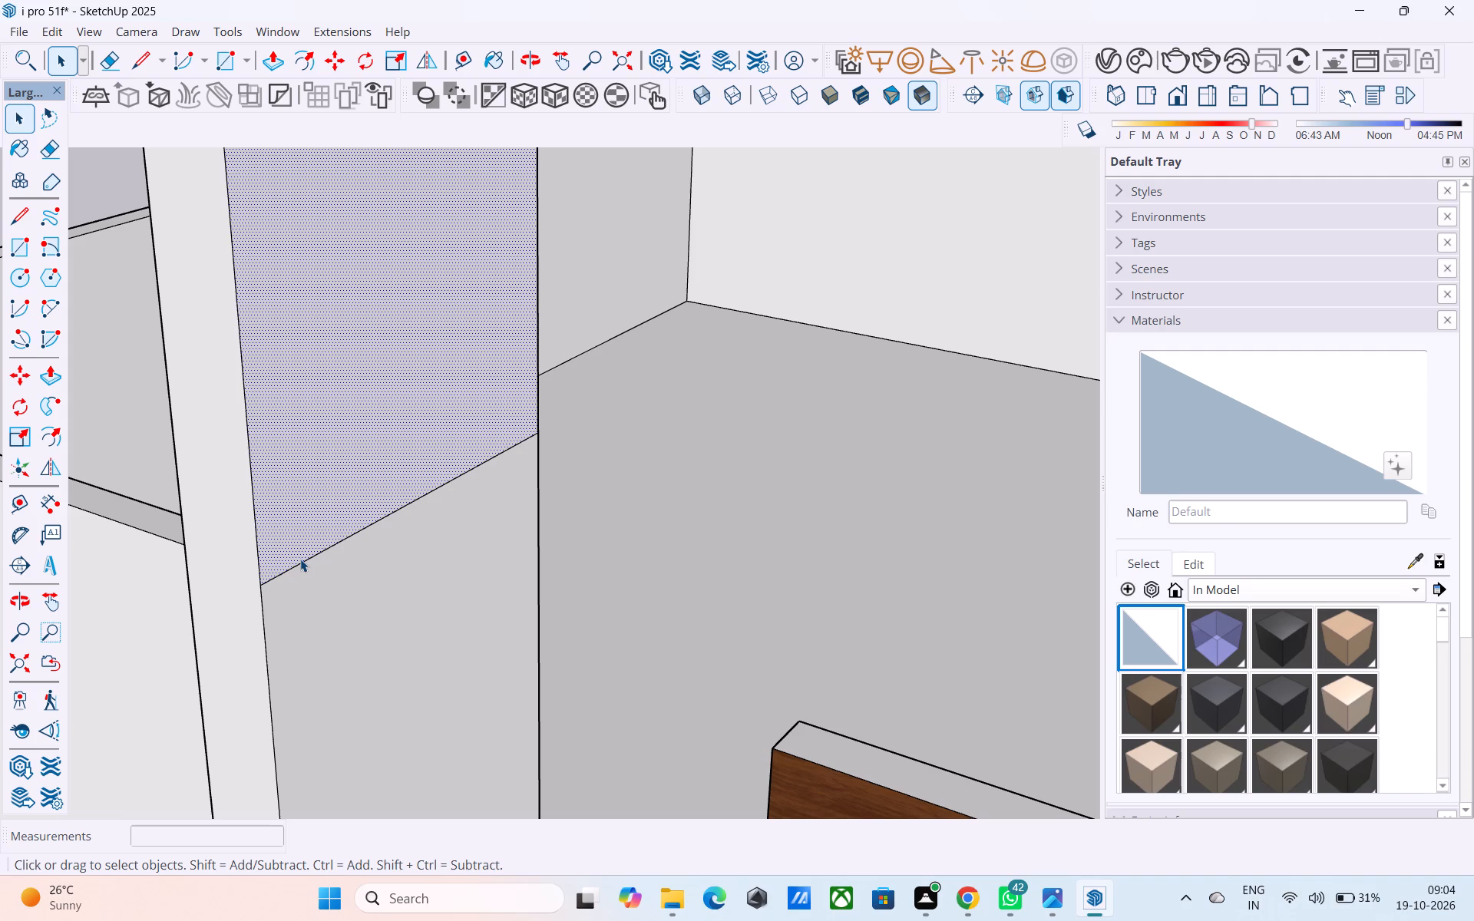
click(301, 559)
click(326, 623)
click(300, 564)
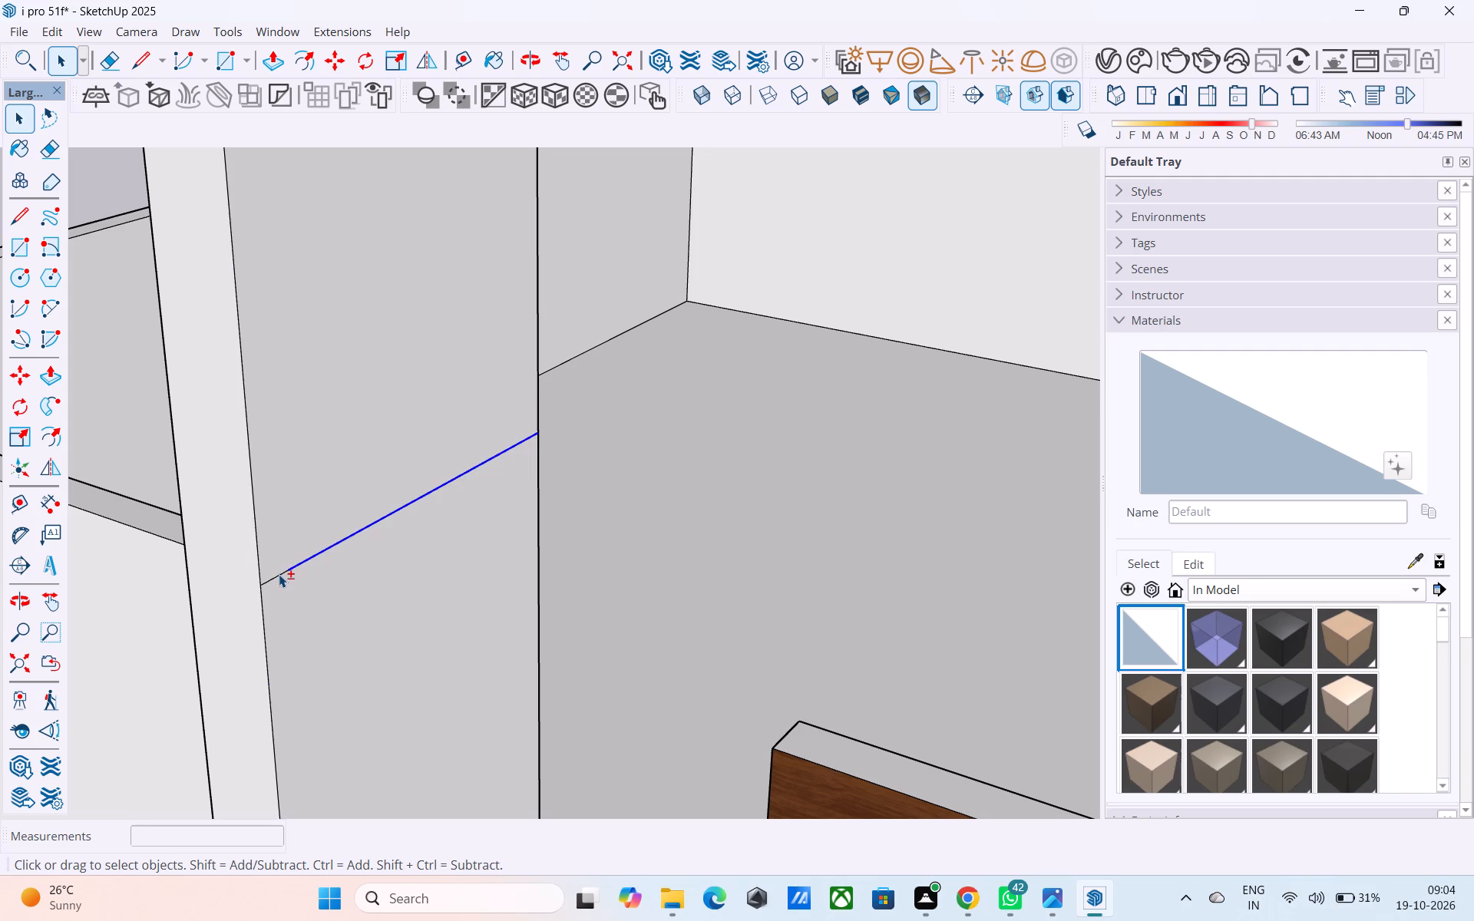
shift+click(279, 574)
key(m)
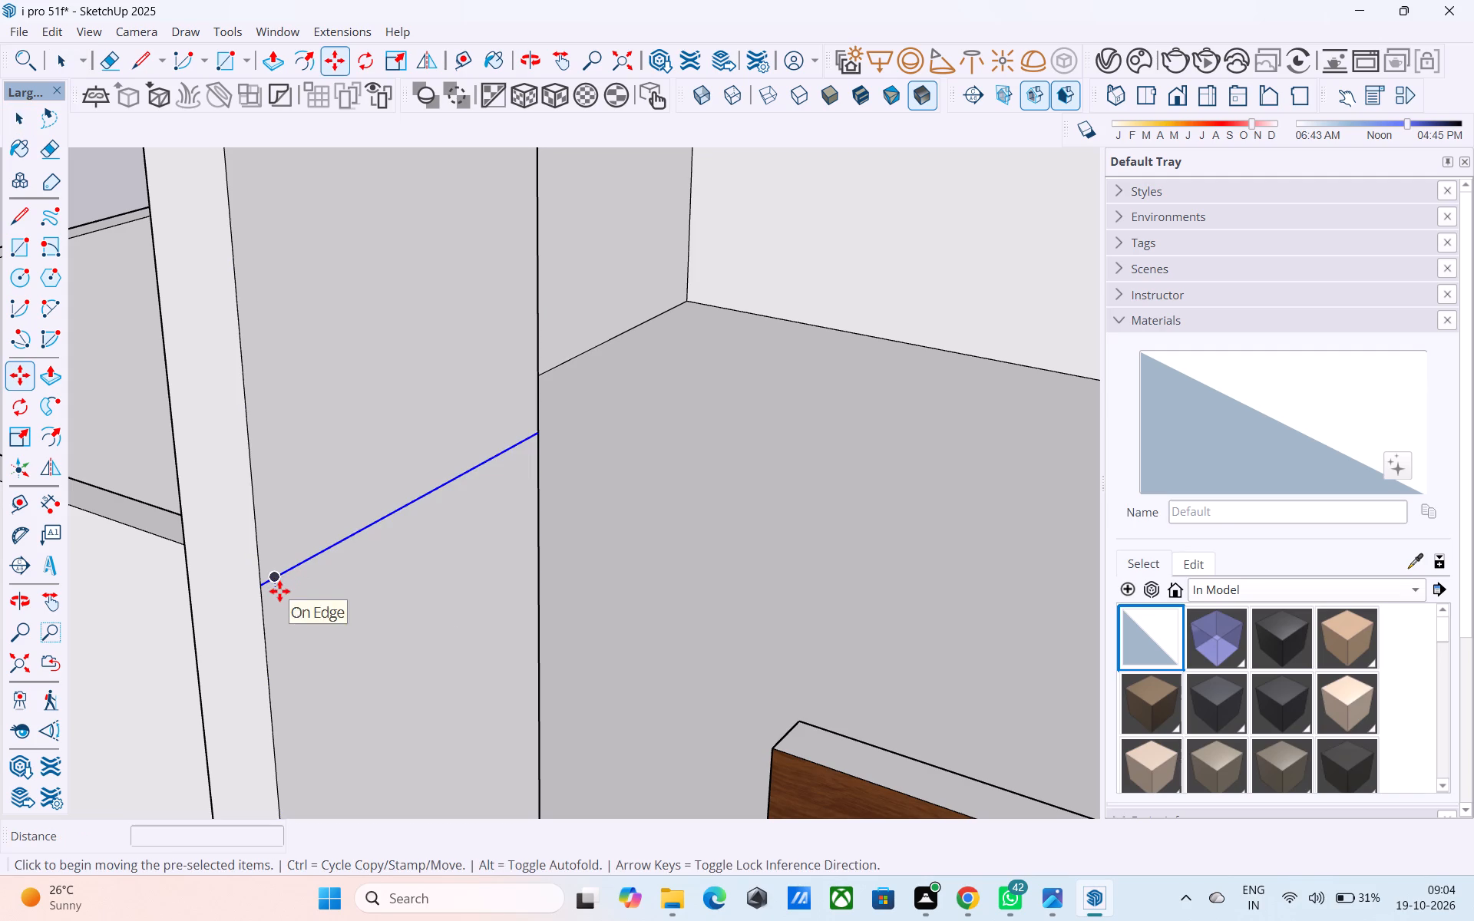
click(537, 437)
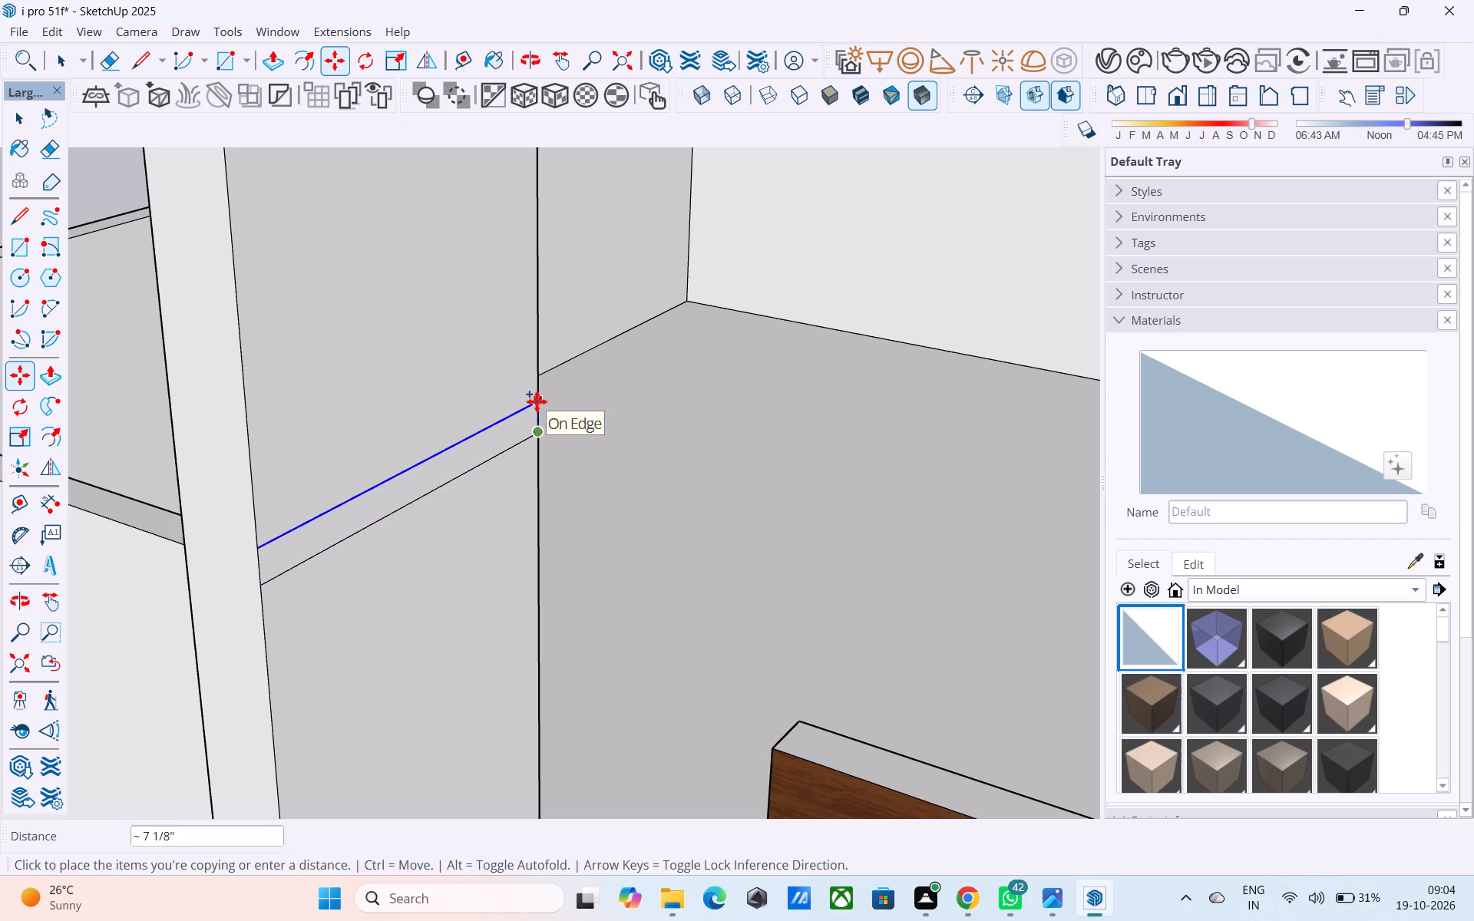
text(6")
key(Return)
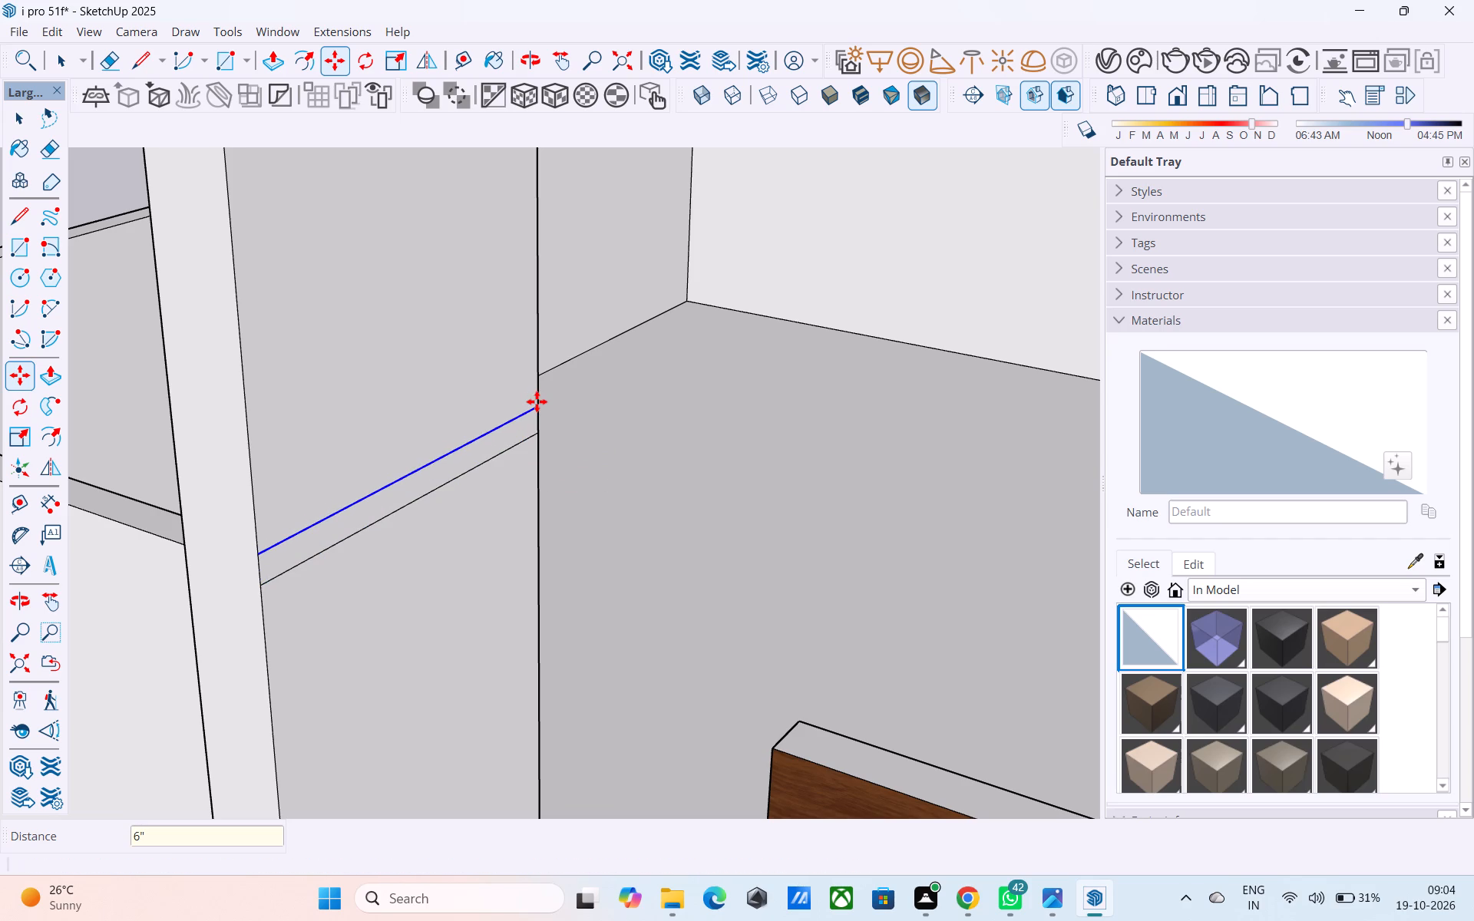
key(space)
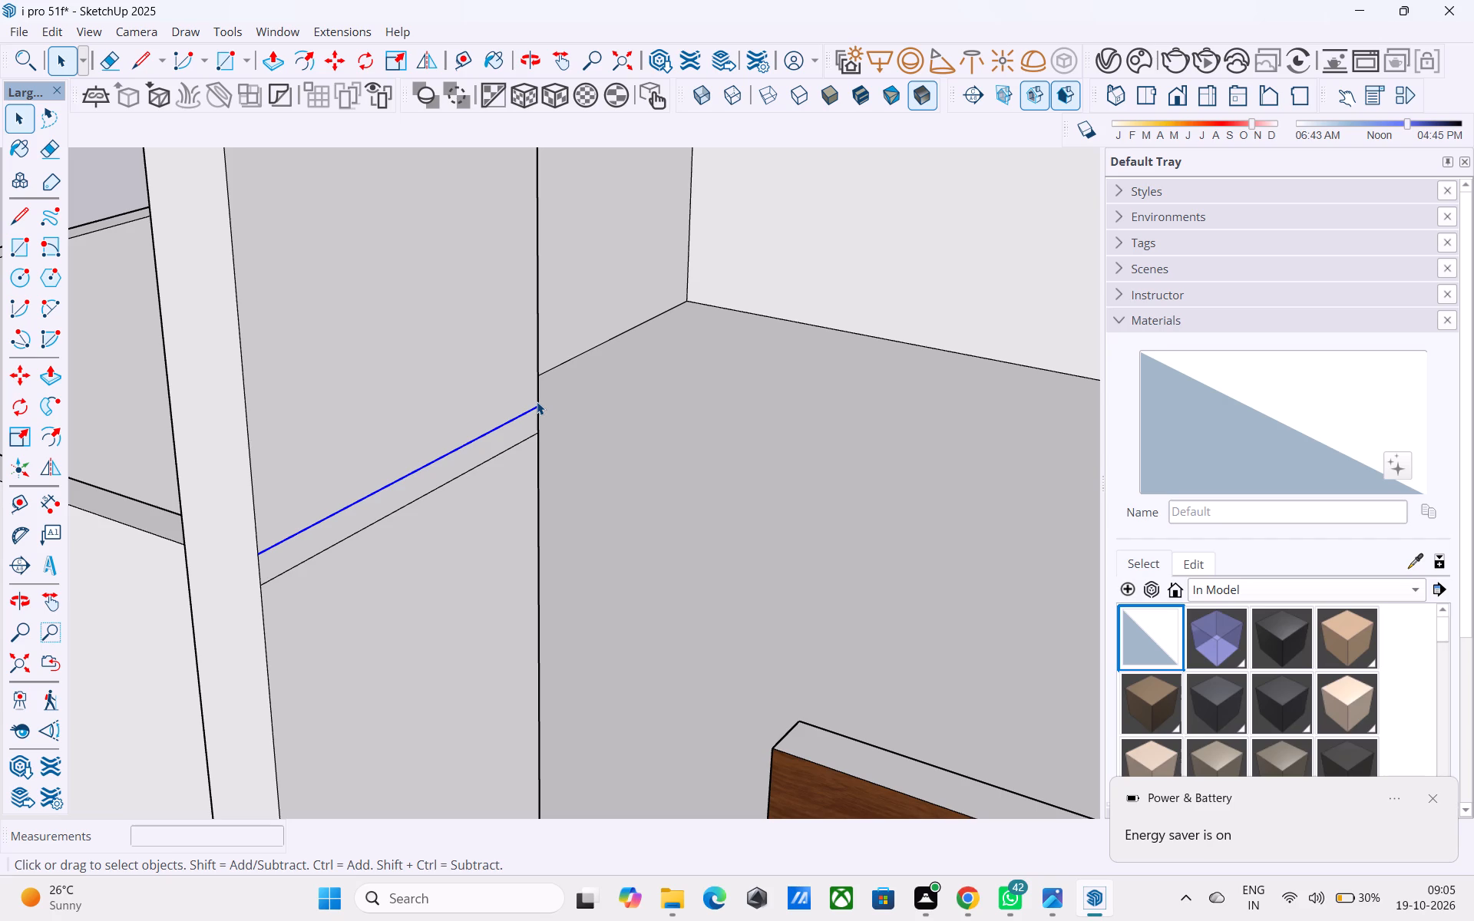
Examine the strip on the return wall against the wood-clad corner, fins and tower from around the building.
scroll(543, 490, down, 4)
middle_drag(542, 497, 533, 531)
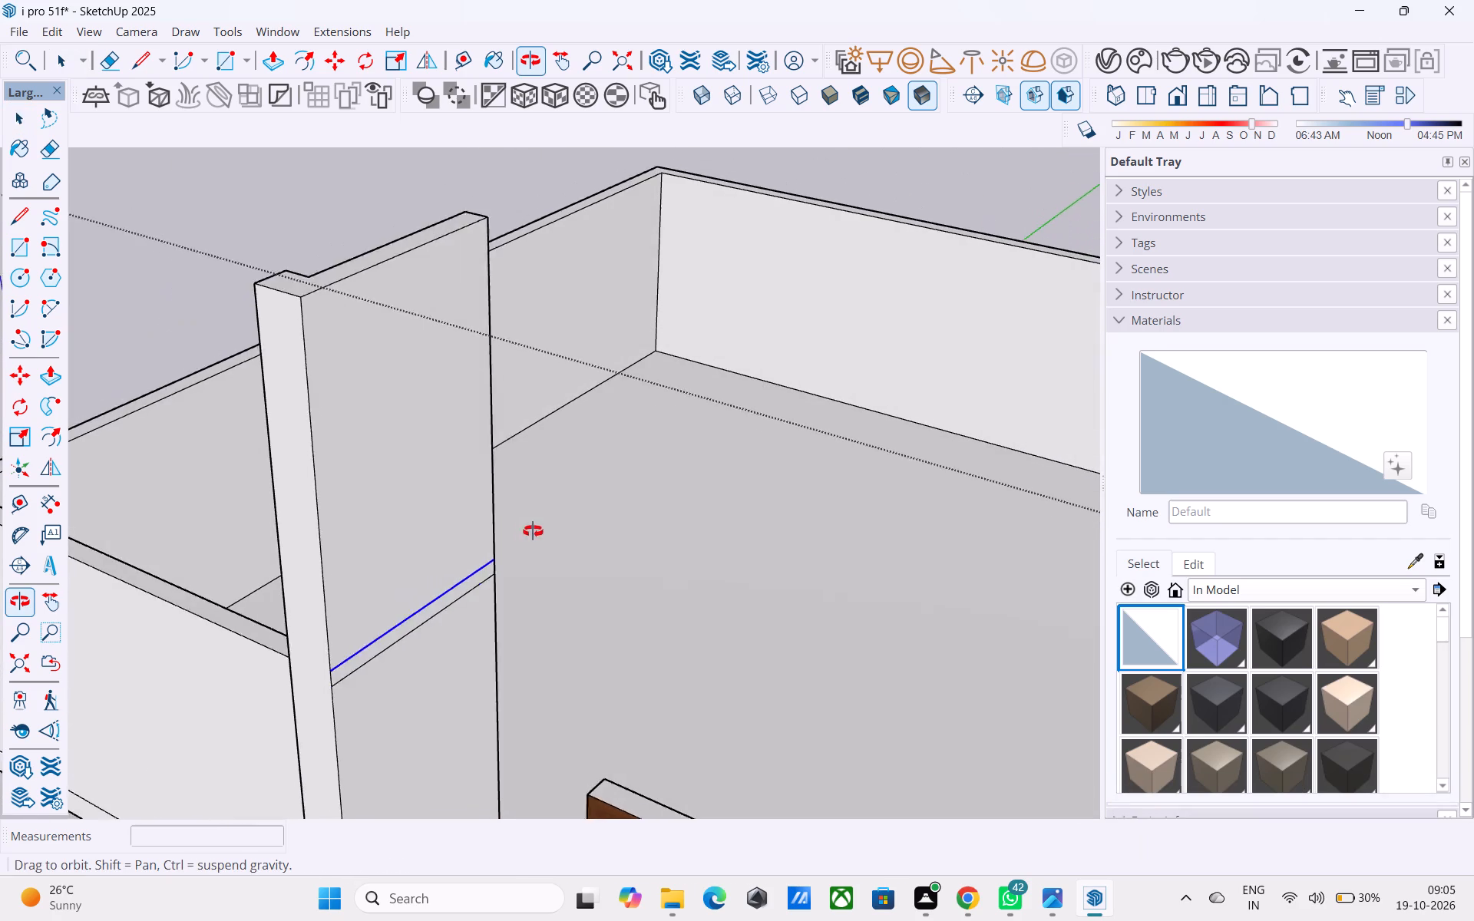
middle_drag(533, 531, 534, 531)
middle_drag(536, 534, 520, 517)
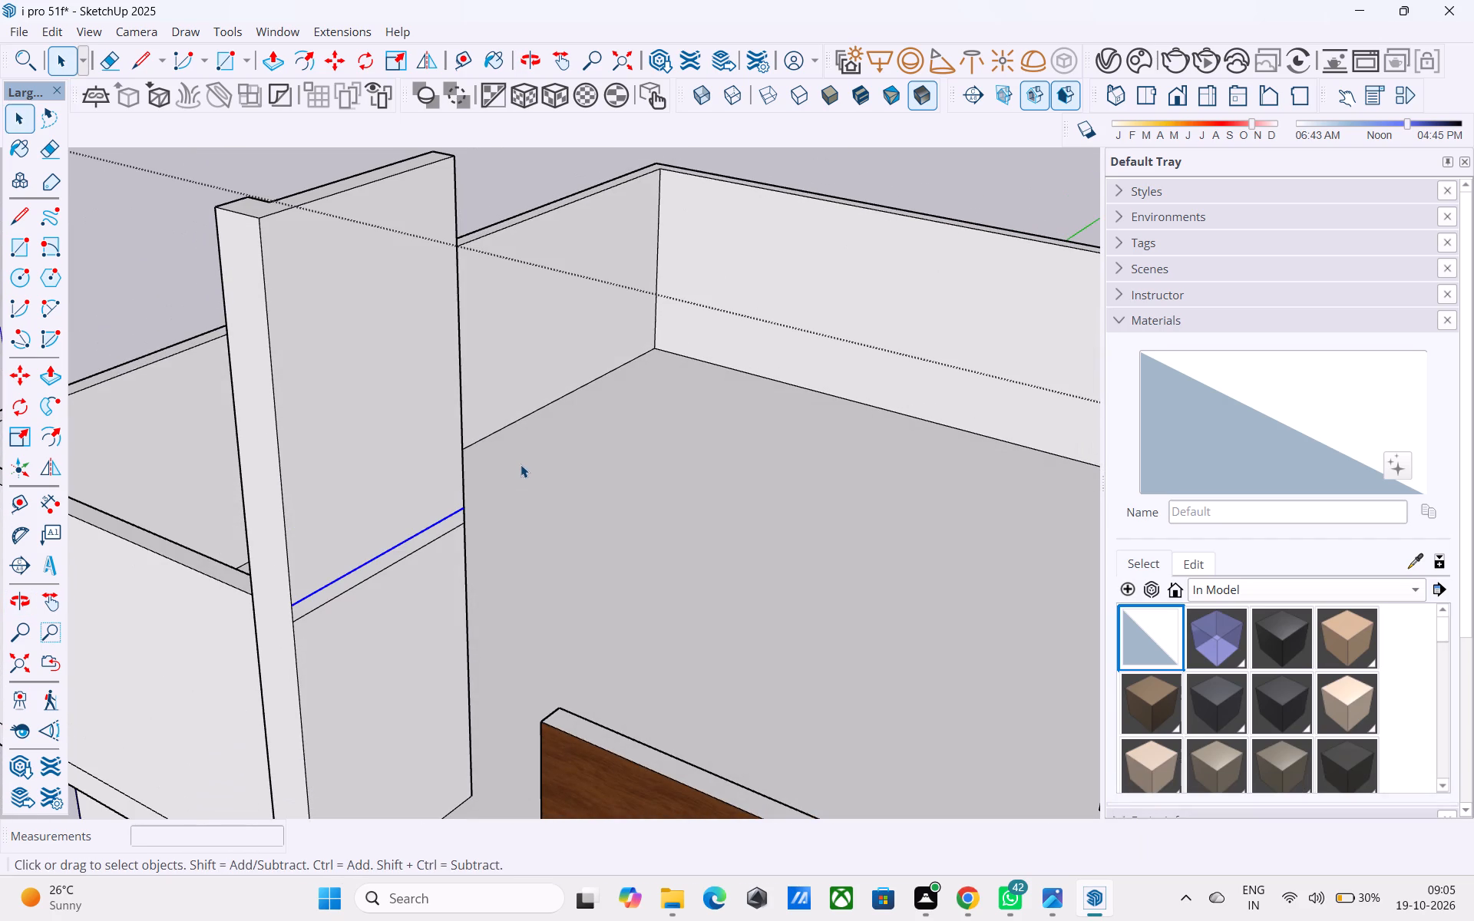
middle_drag(521, 464, 536, 429)
click(462, 413)
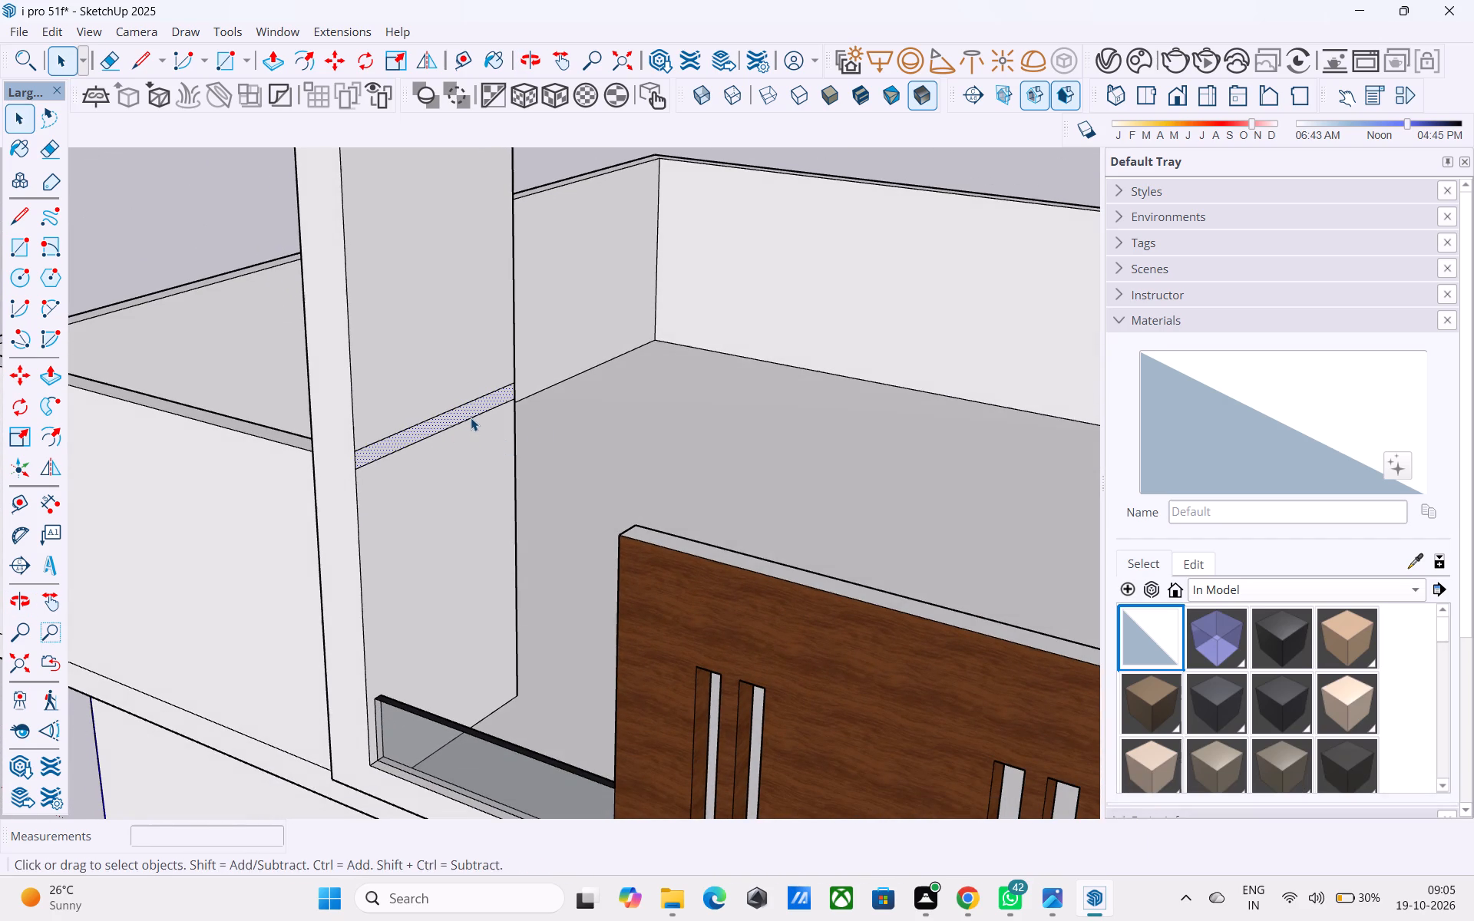
scroll(489, 448, down, 4)
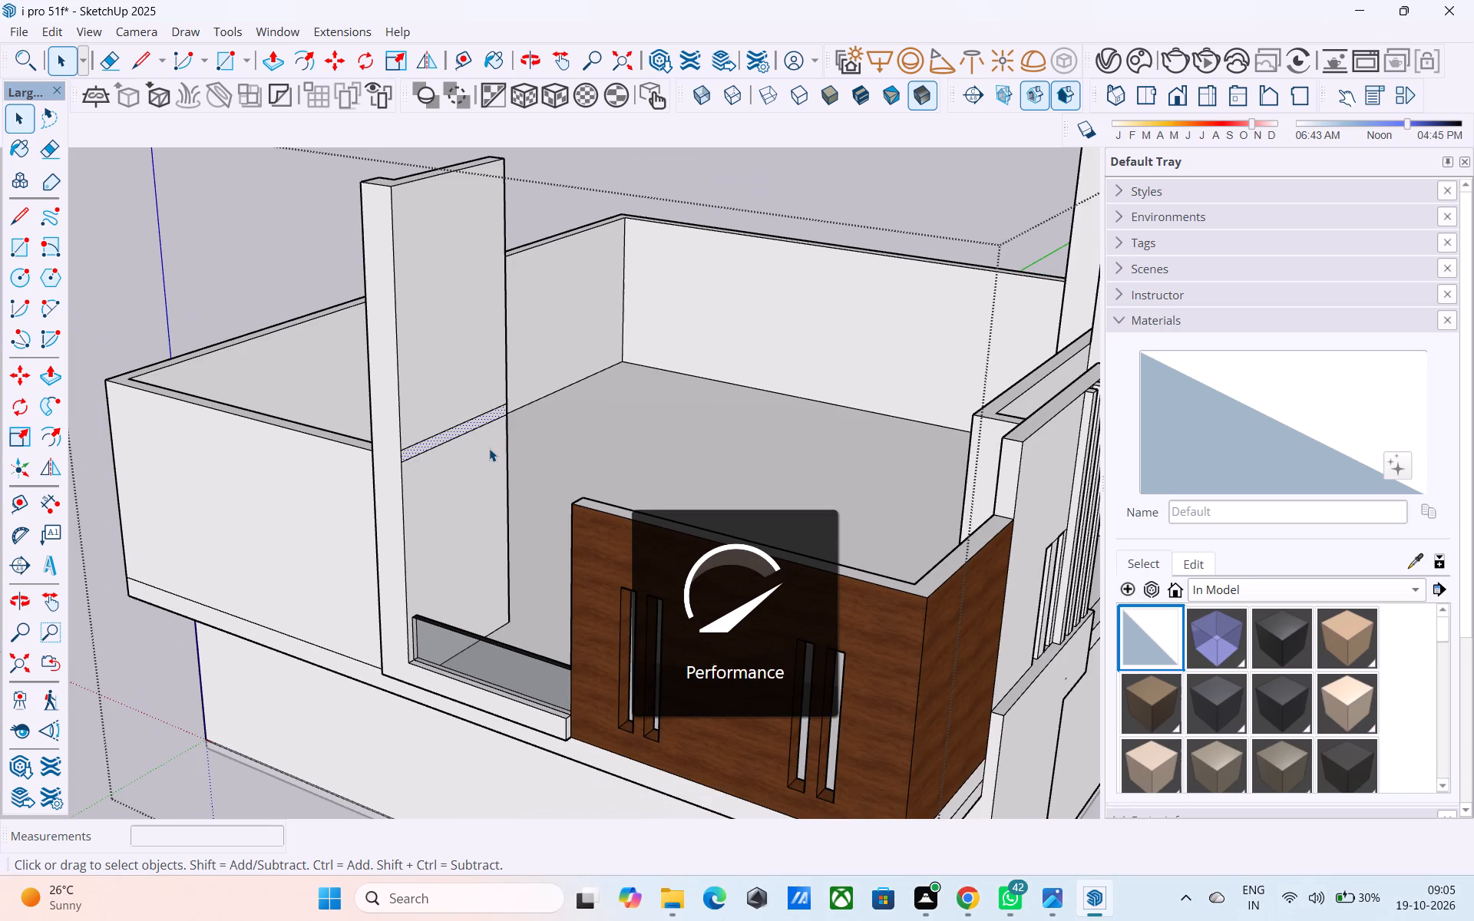
scroll(494, 418, down, 4)
middle_drag(494, 418, 499, 403)
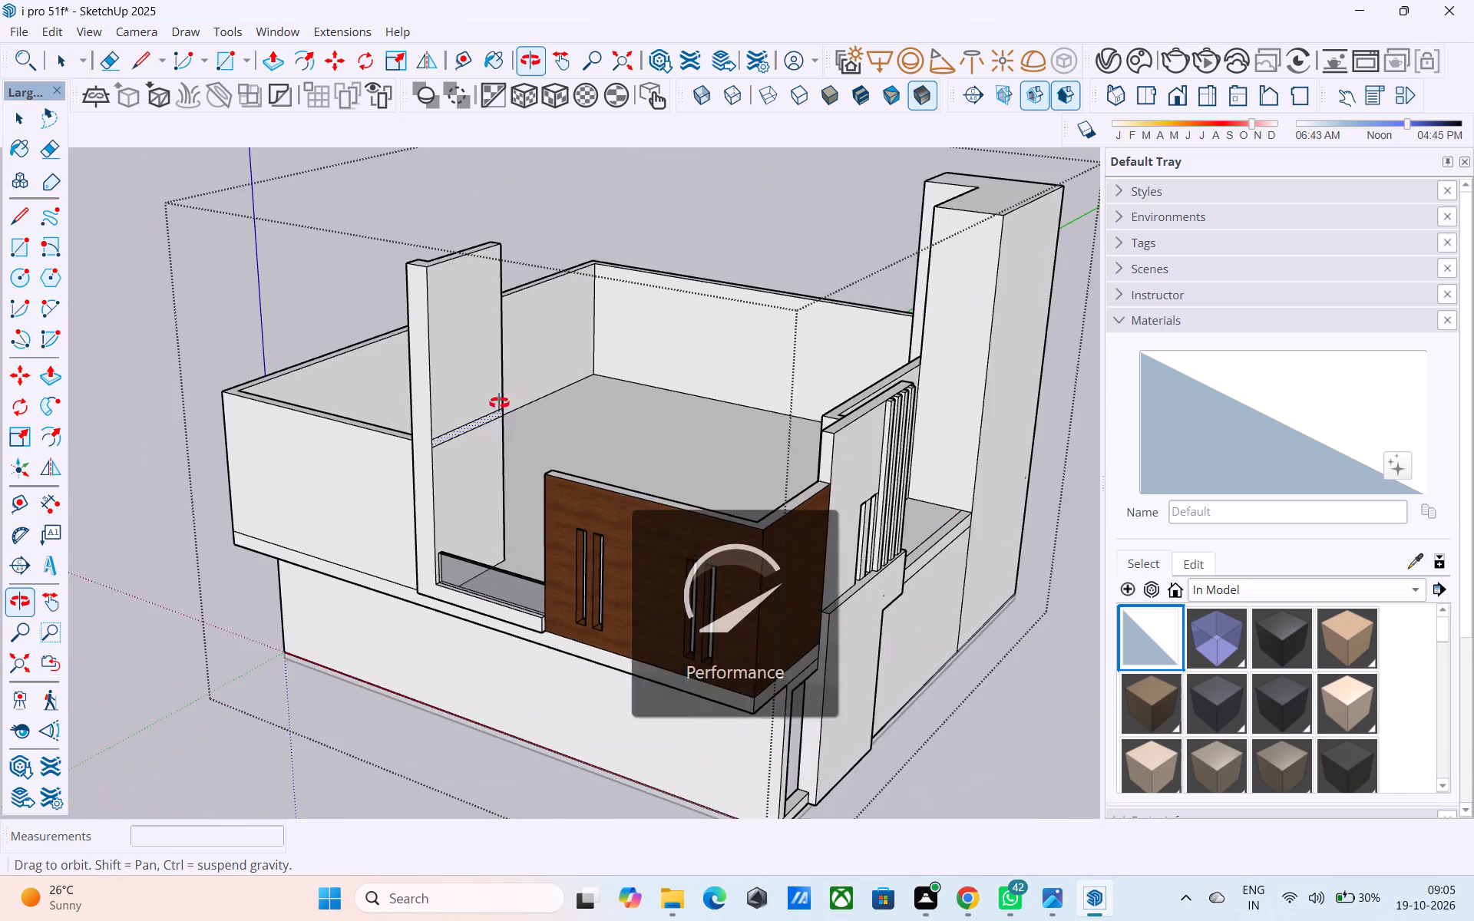
middle_drag(499, 403, 459, 381)
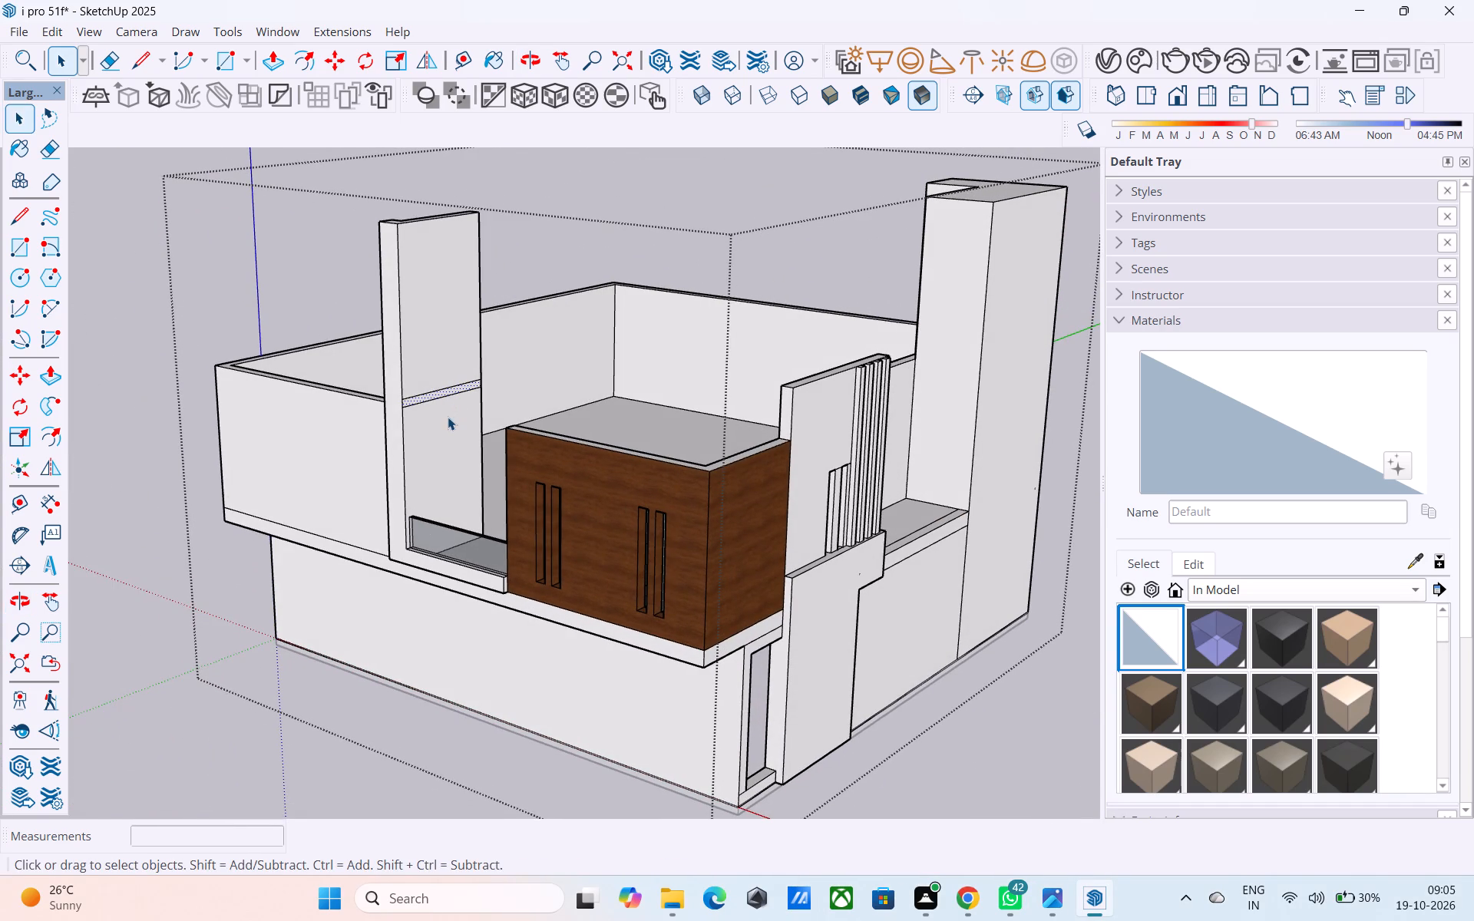
scroll(395, 352, down, 5)
middle_drag(370, 357, 371, 358)
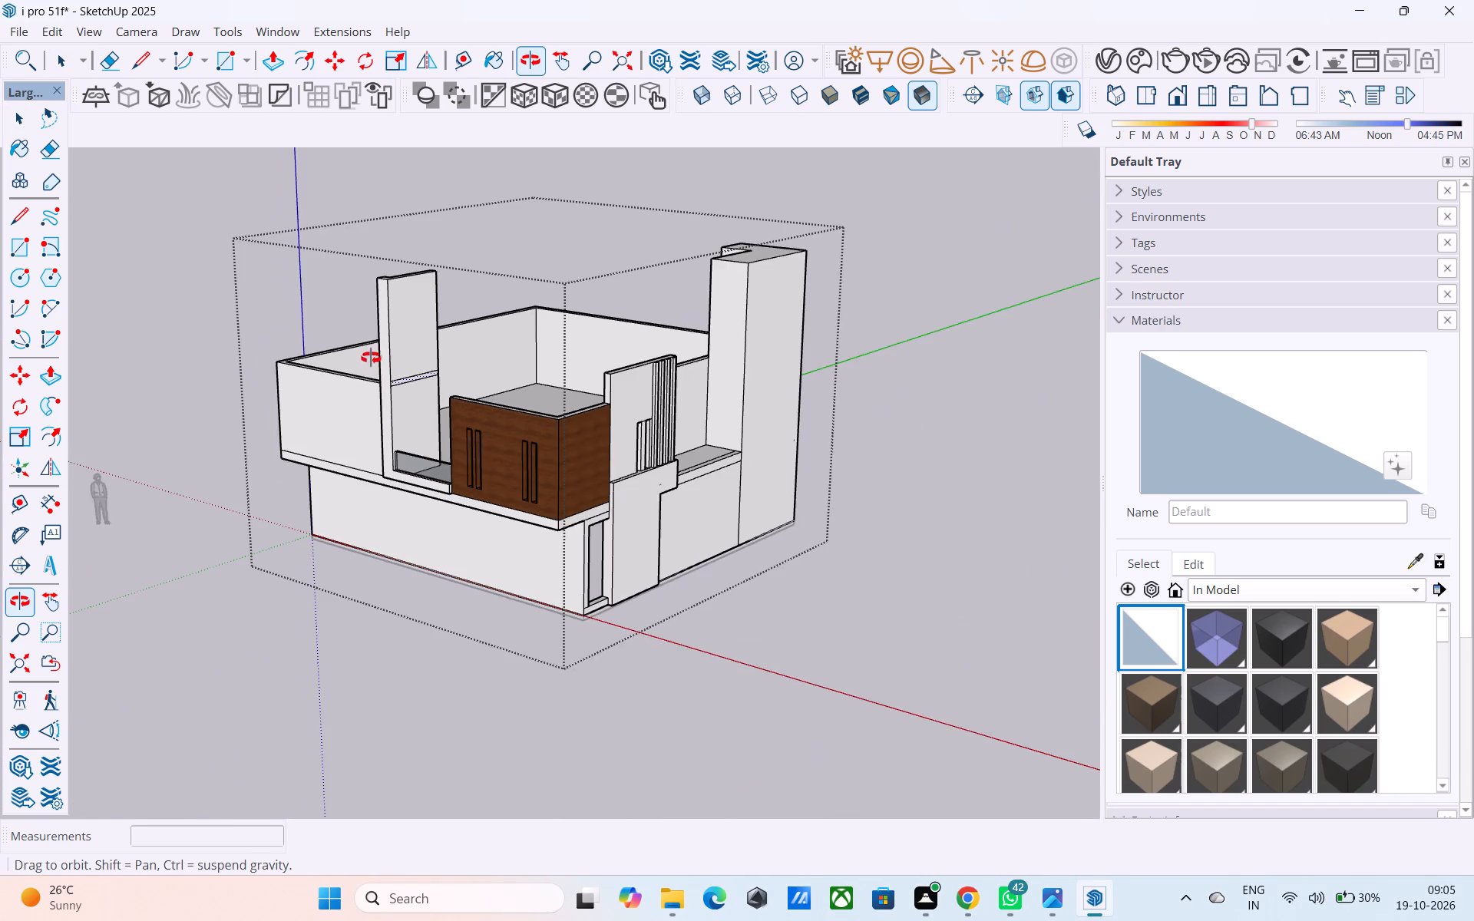
middle_drag(371, 358, 920, 282)
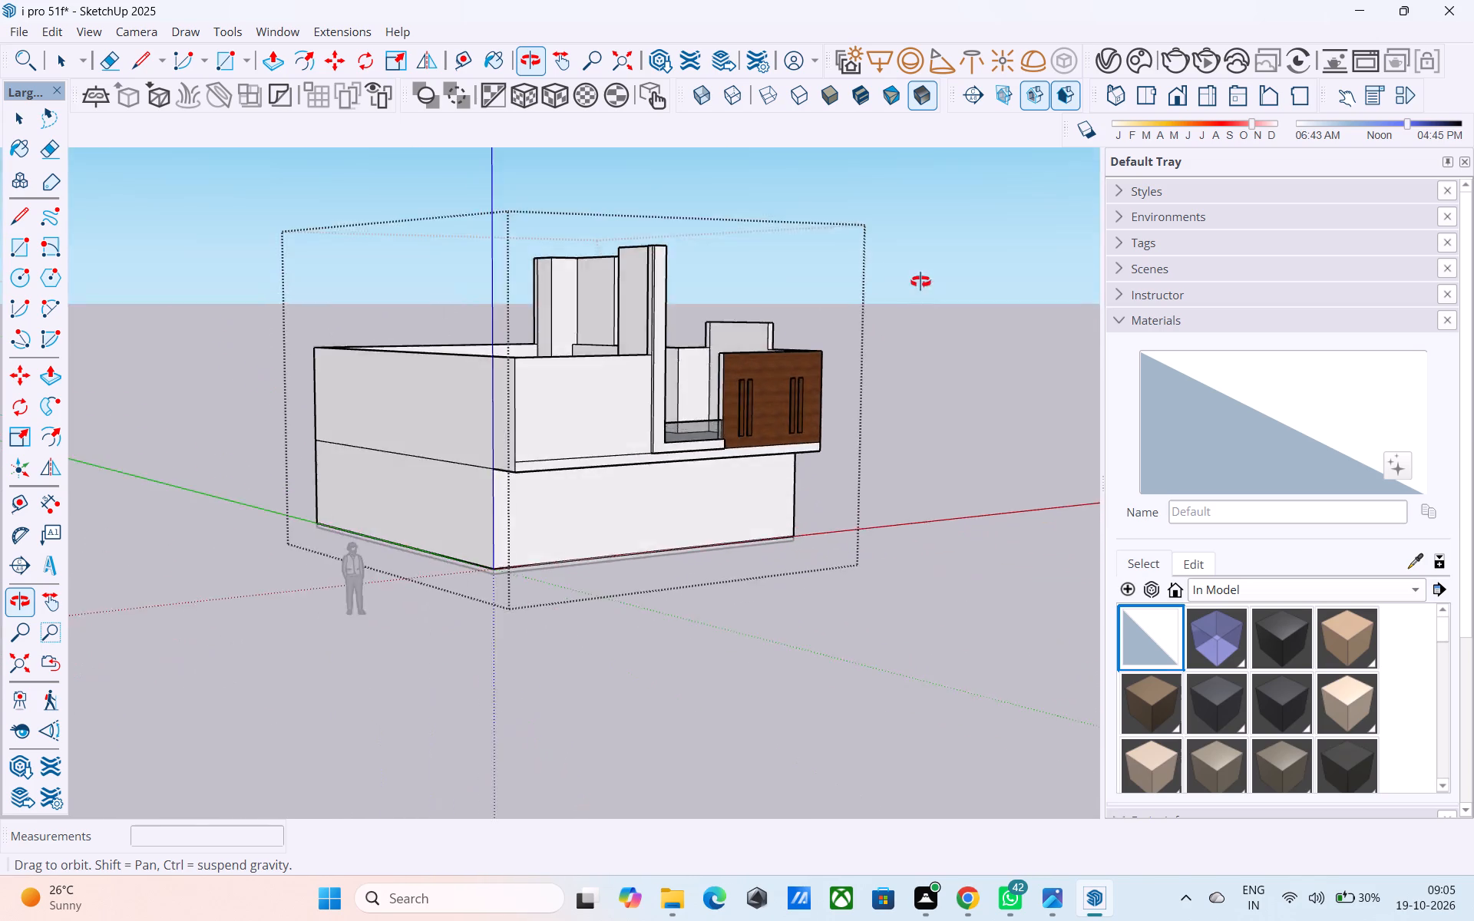
middle_drag(920, 282, 382, 418)
Push/Pull the 6" strip on the return wall out 22' as a slab over the terrace opening and wood-clad corner.
scroll(382, 418, up, 13)
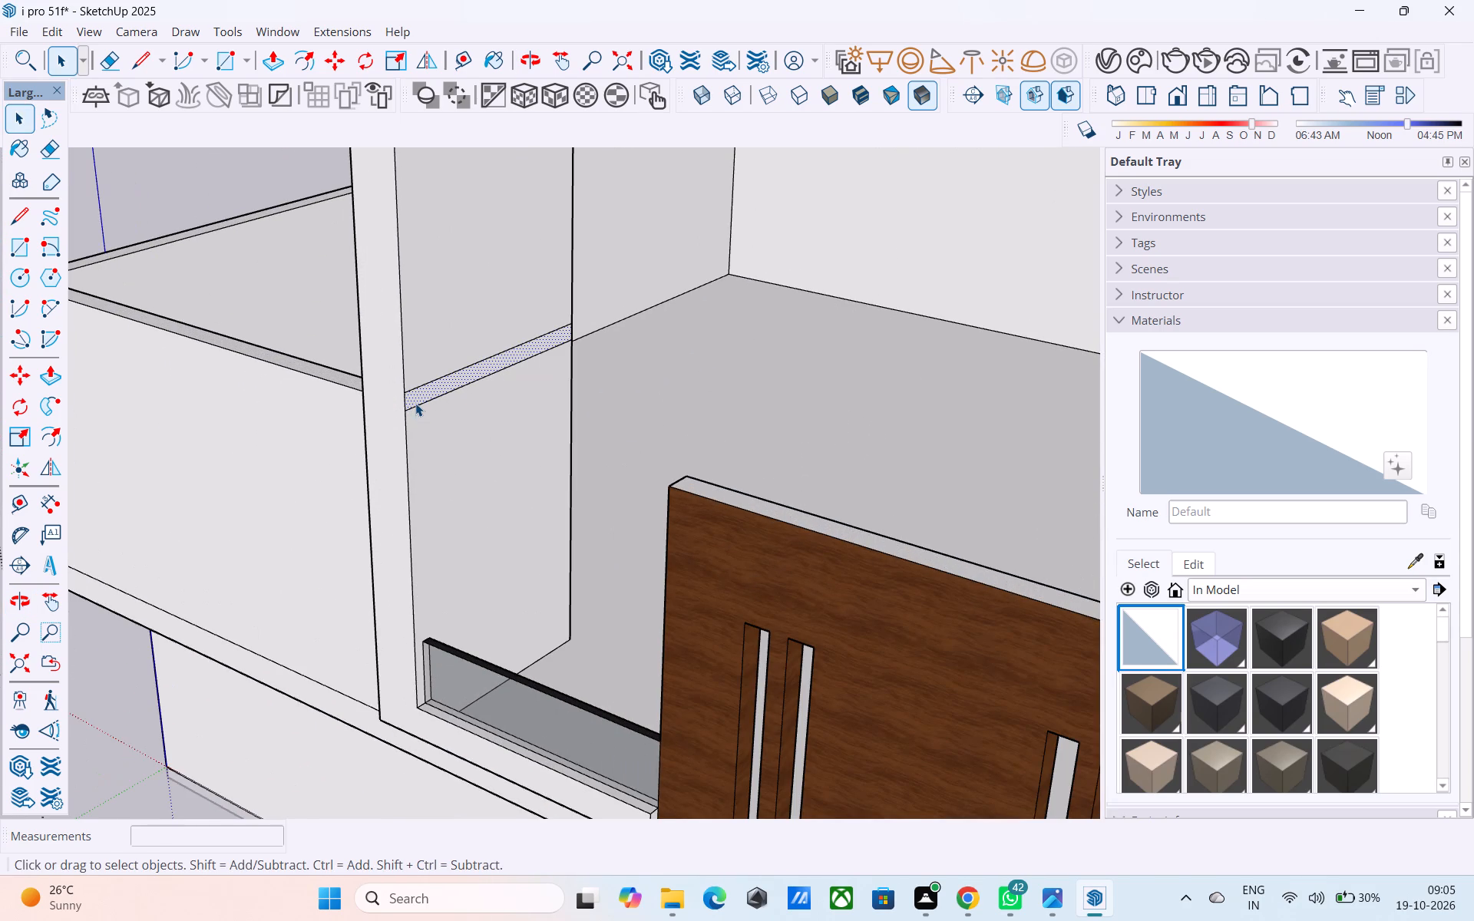
click(415, 401)
key(p)
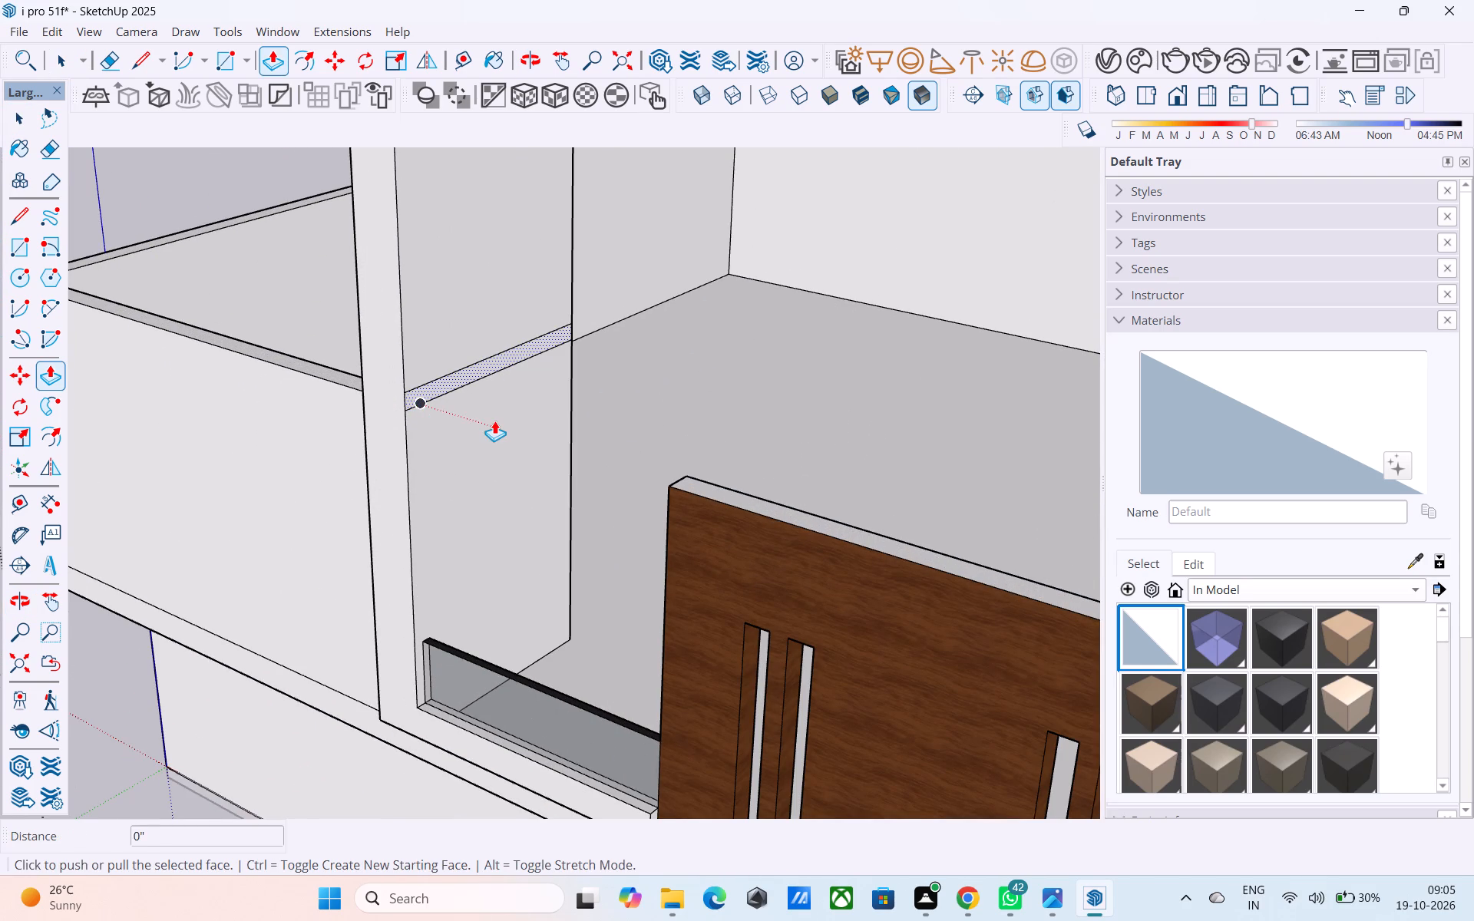
key(p)
click(457, 378)
scroll(481, 396, down, 5)
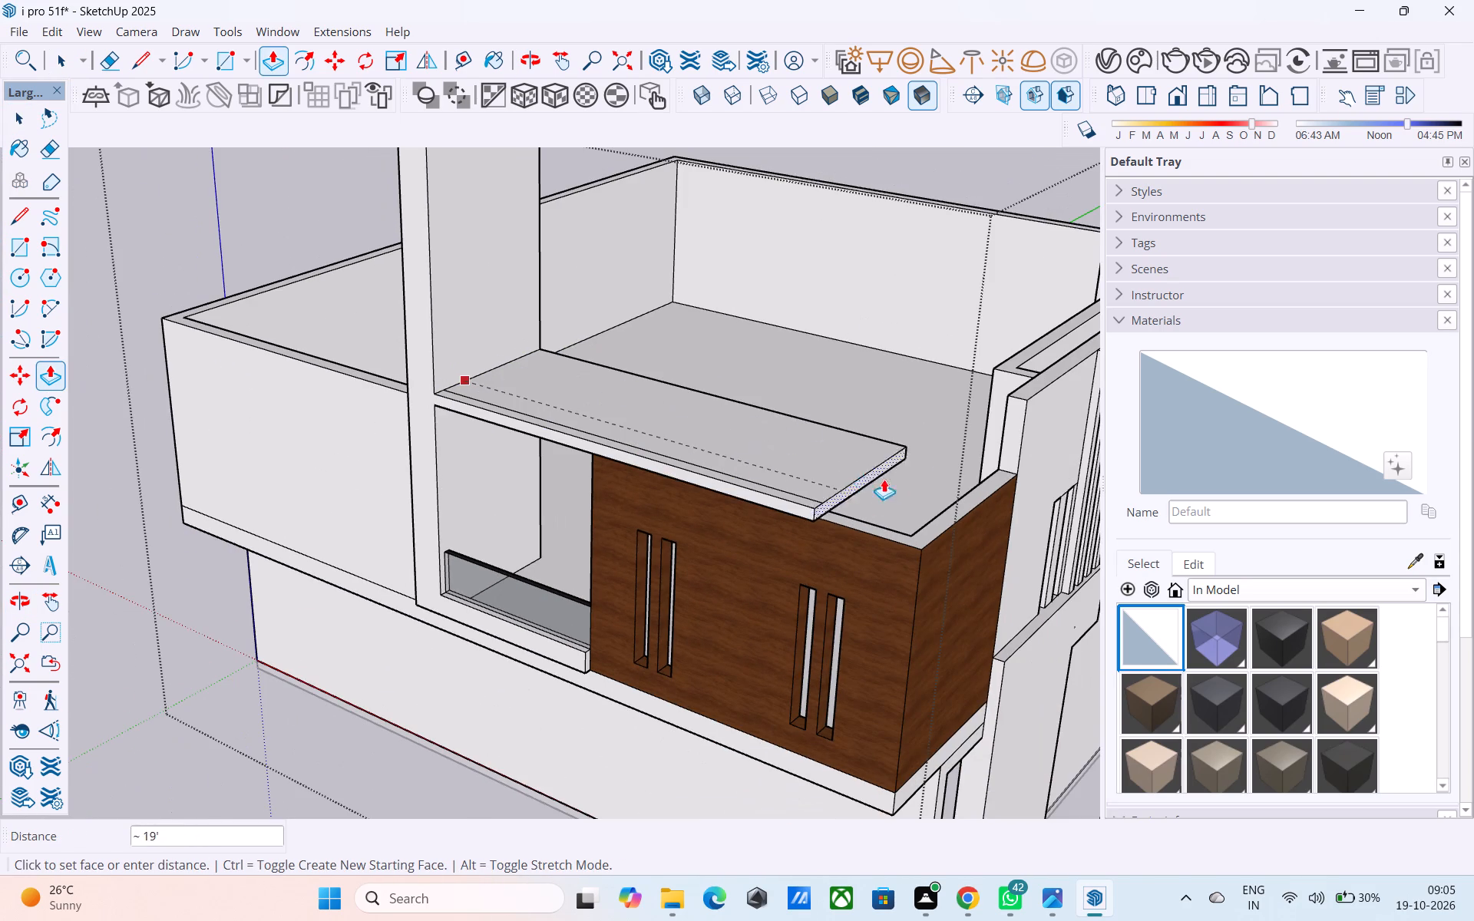
click(1023, 431)
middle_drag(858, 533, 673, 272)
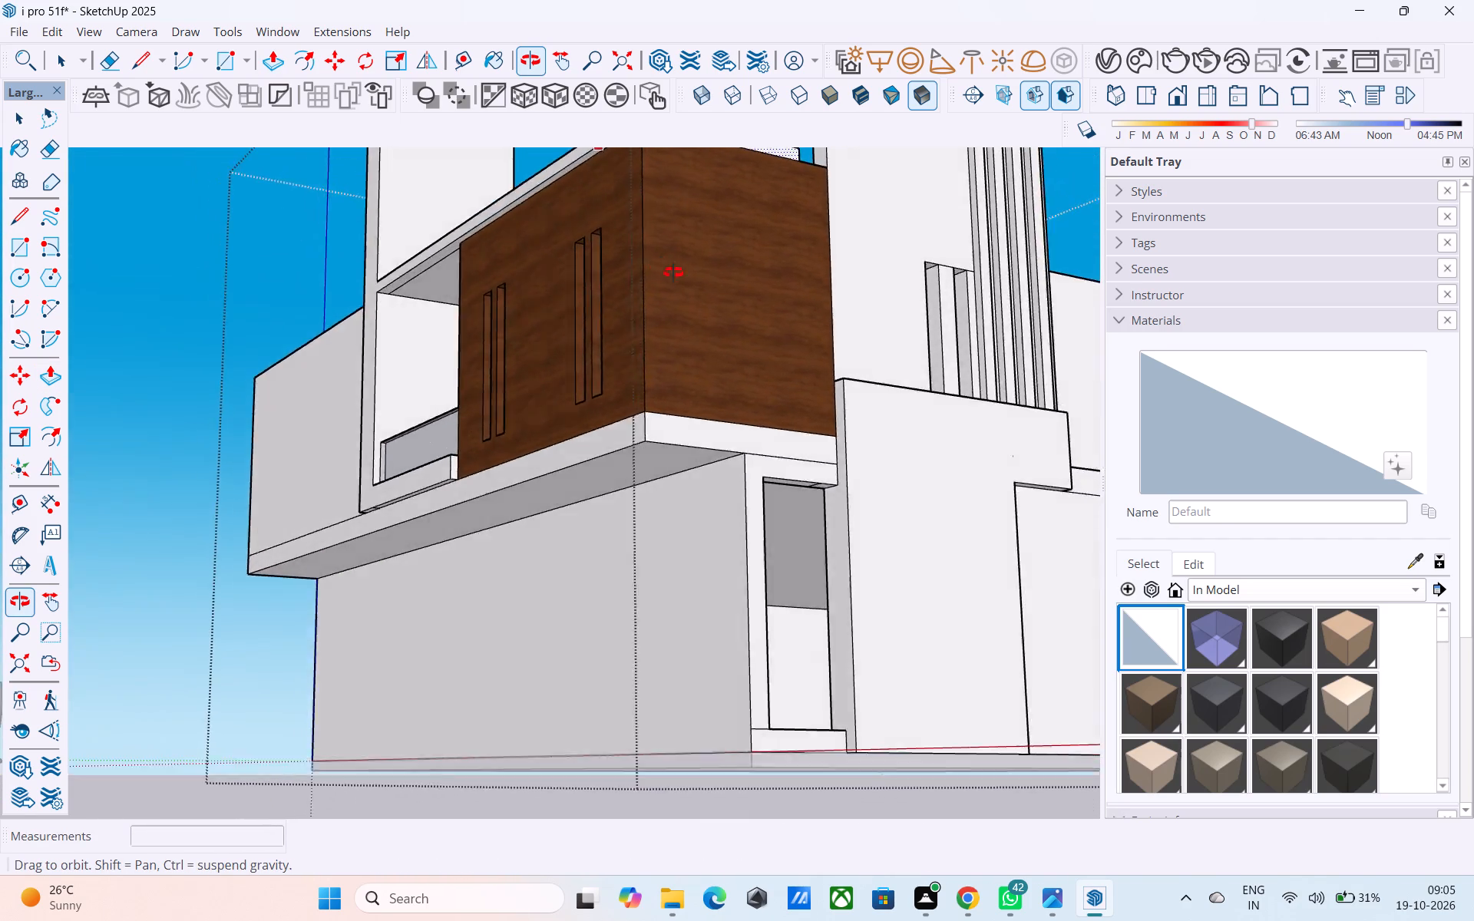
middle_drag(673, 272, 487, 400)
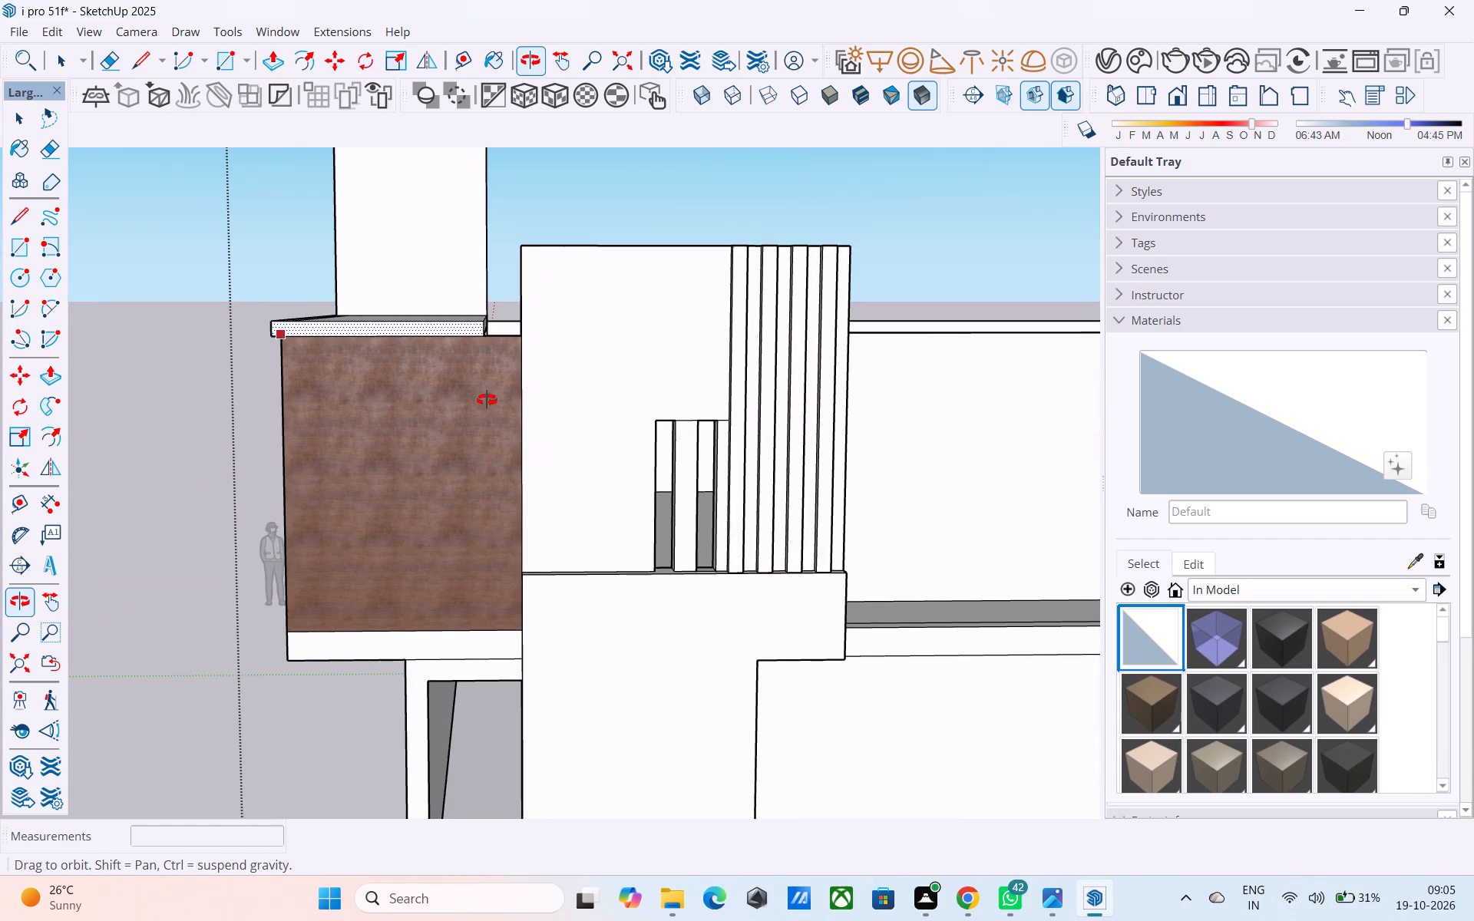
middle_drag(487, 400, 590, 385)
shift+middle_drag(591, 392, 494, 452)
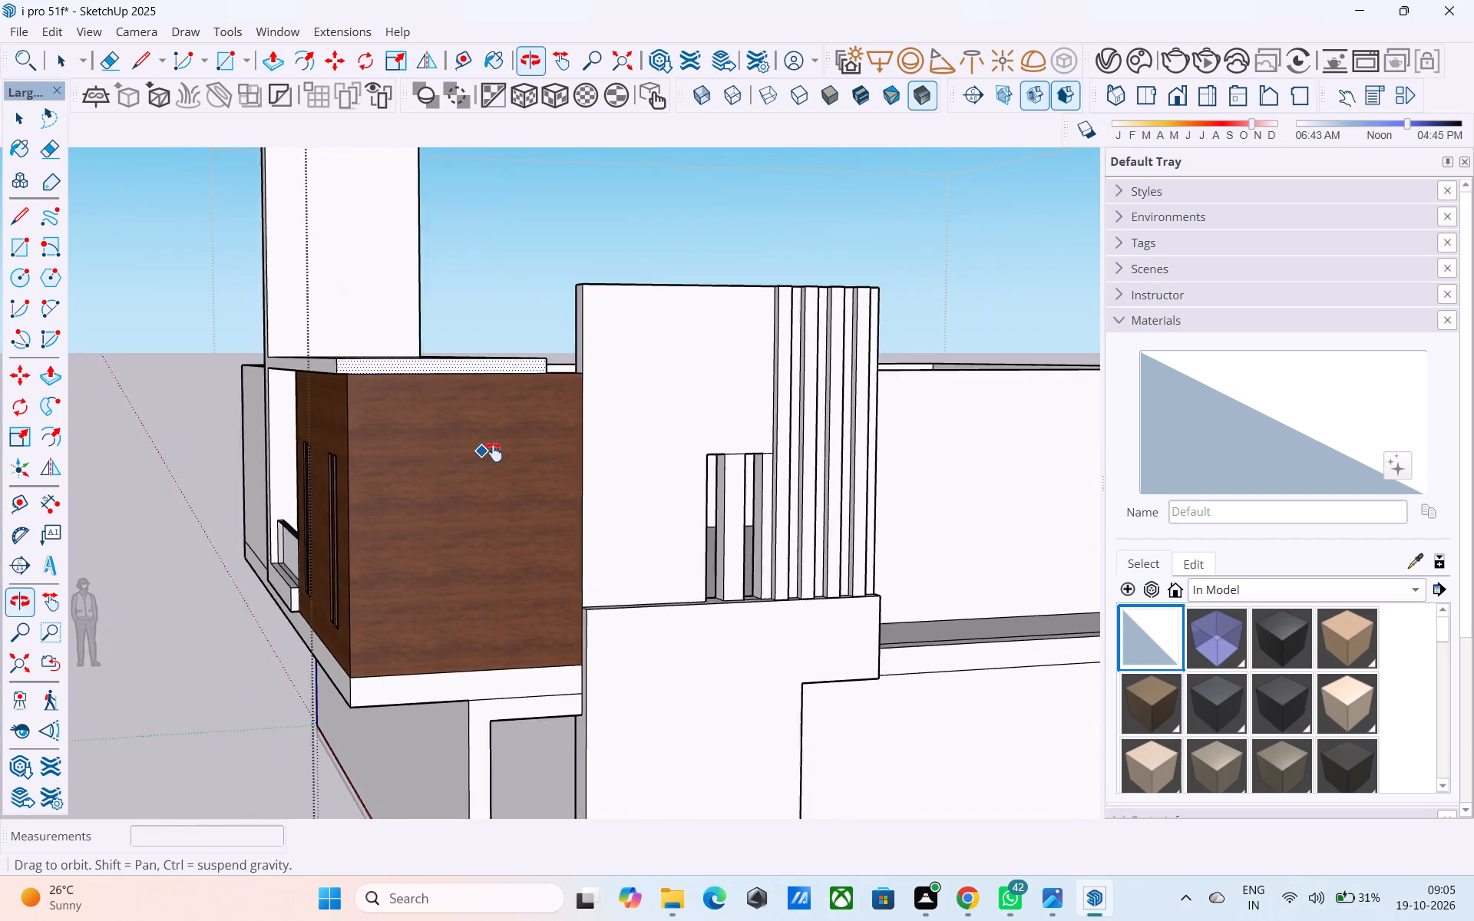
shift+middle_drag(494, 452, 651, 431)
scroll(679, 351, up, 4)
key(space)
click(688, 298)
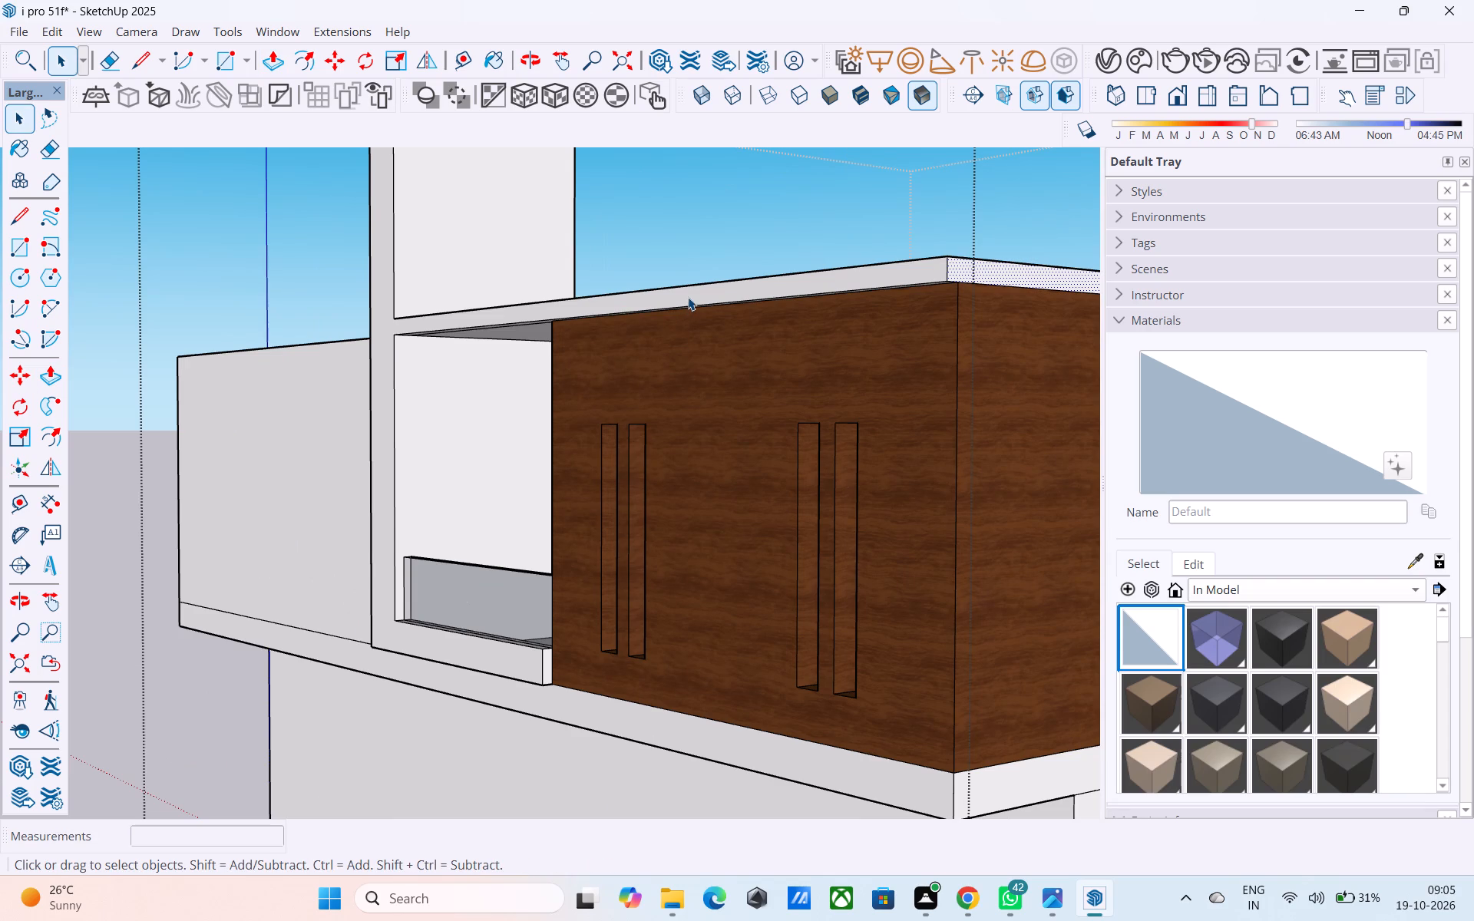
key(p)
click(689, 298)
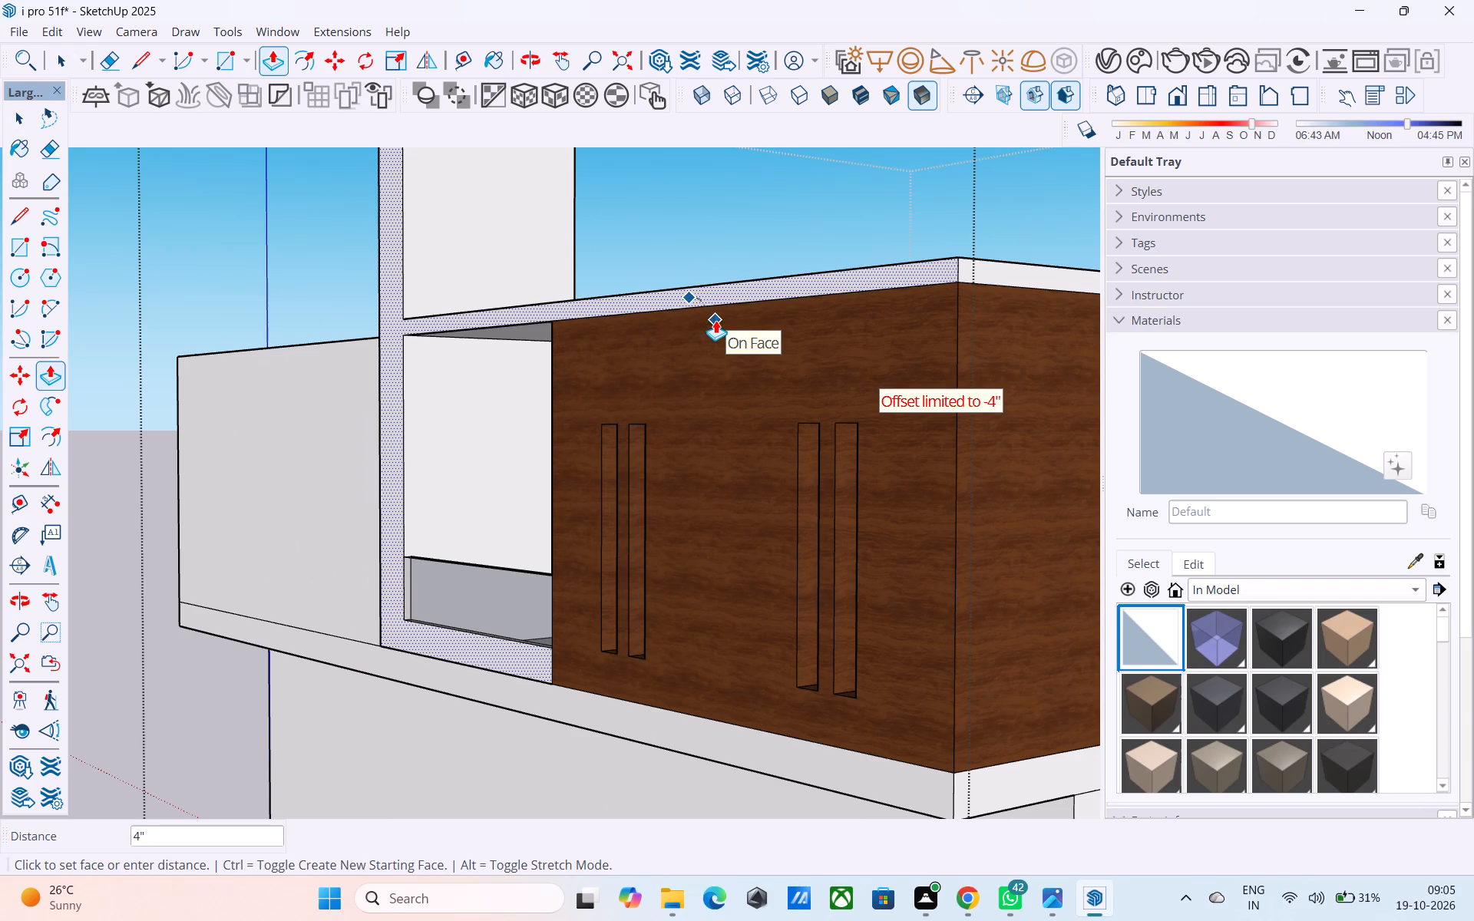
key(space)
Draw a vertical line where the slab meets the return wall, splitting the slab's front face from the wall's.
key(l)
scroll(385, 338, up, 4)
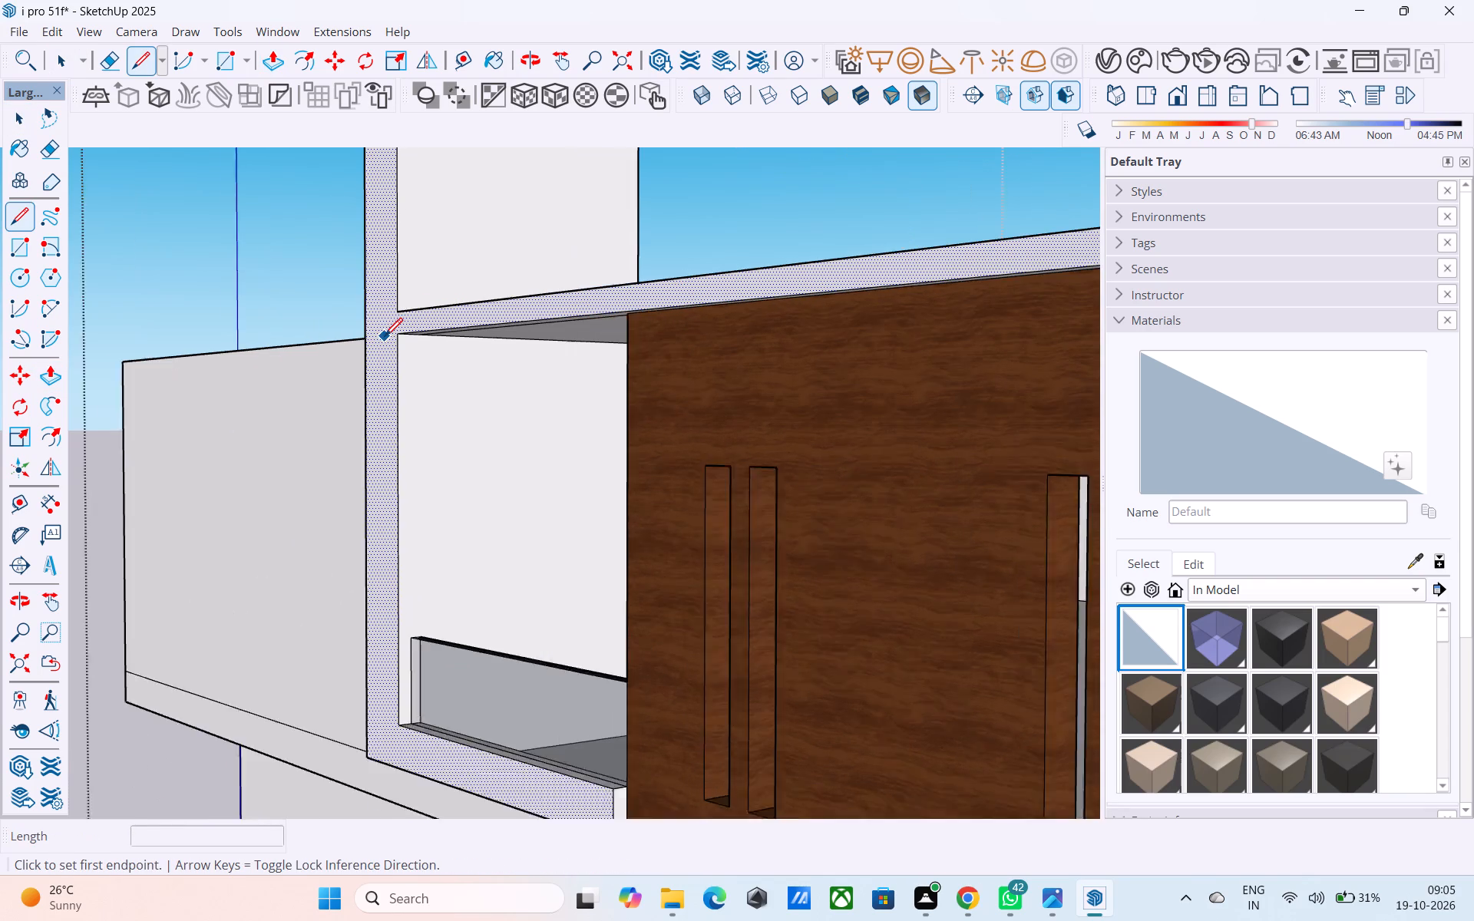
click(400, 327)
key(l)
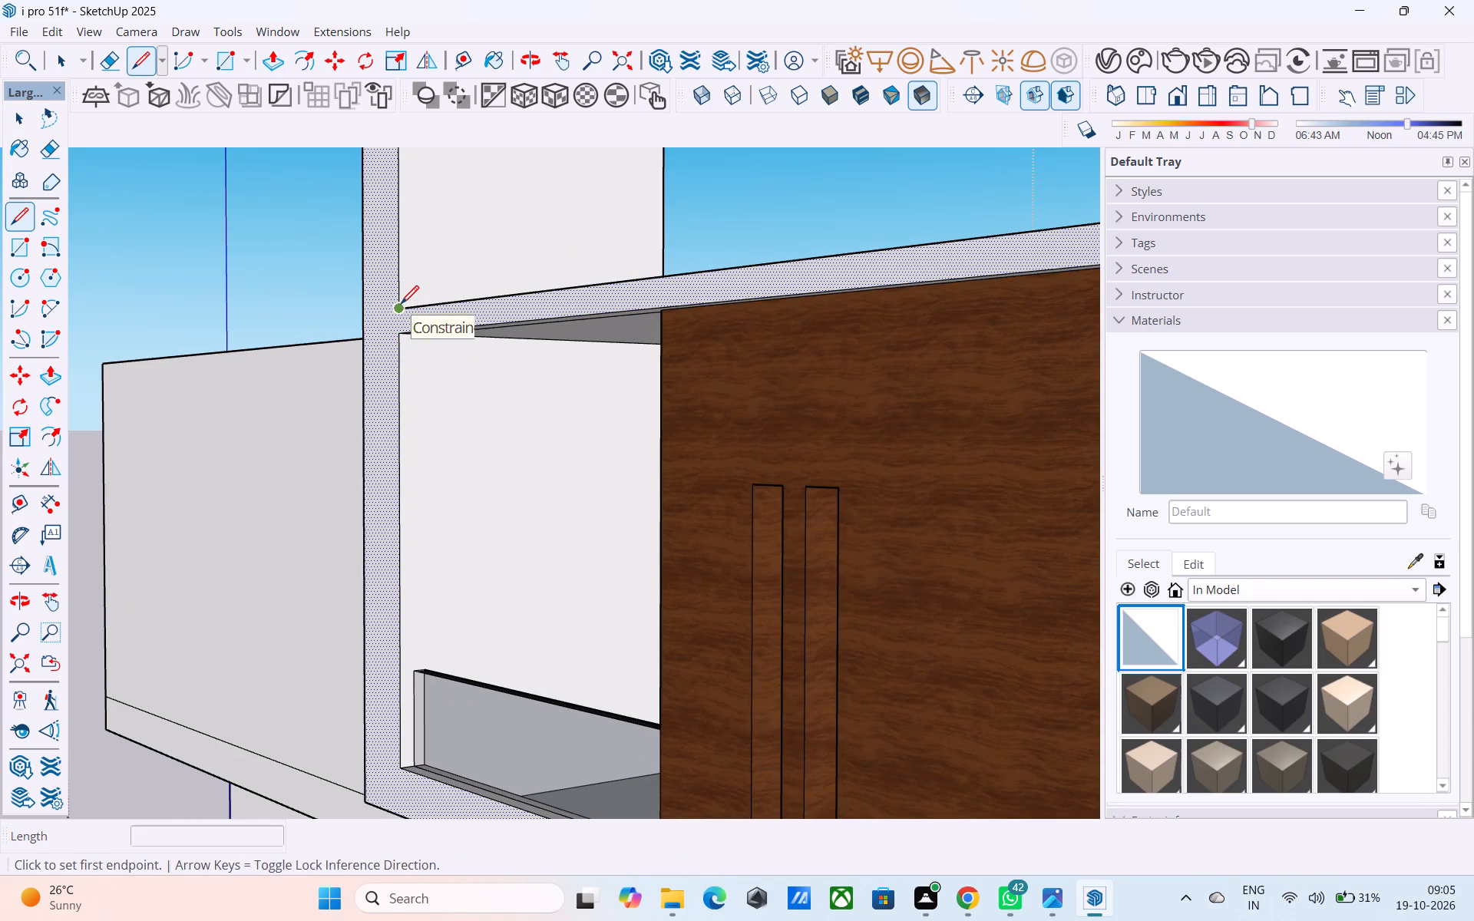
click(401, 305)
click(406, 332)
key(space)
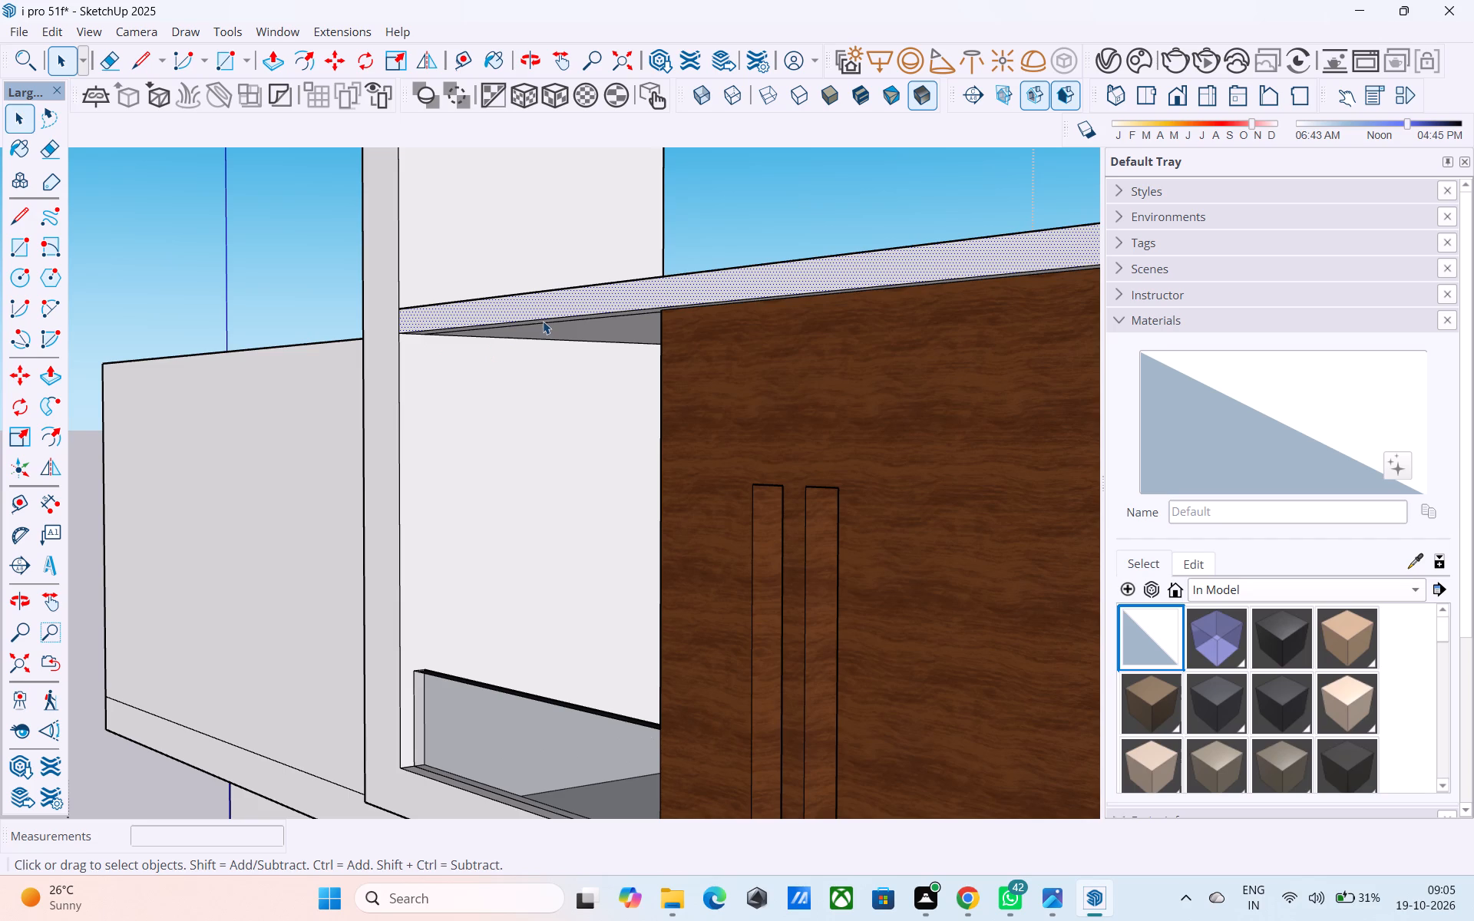
Push the slab's front face back flush with the face of the wood-clad wall below it.
key(p)
click(574, 305)
click(717, 371)
key(space)
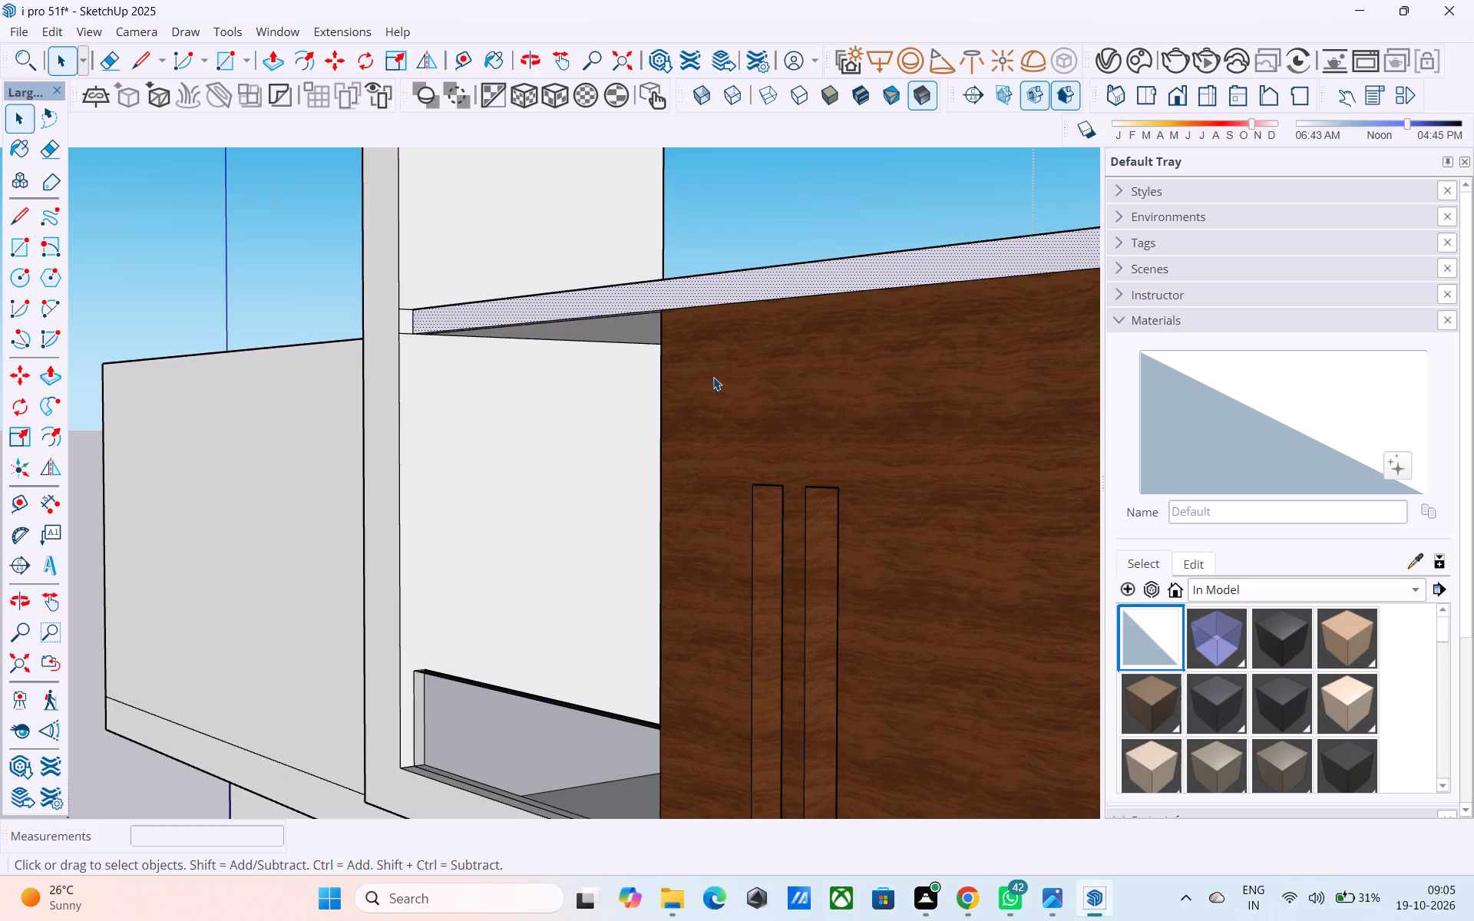
Draw a 6" vertical line across the slab's front face at the wood-clad wall's edge beside the terrace opening.
middle_drag(710, 376, 885, 415)
middle_drag(556, 402, 697, 417)
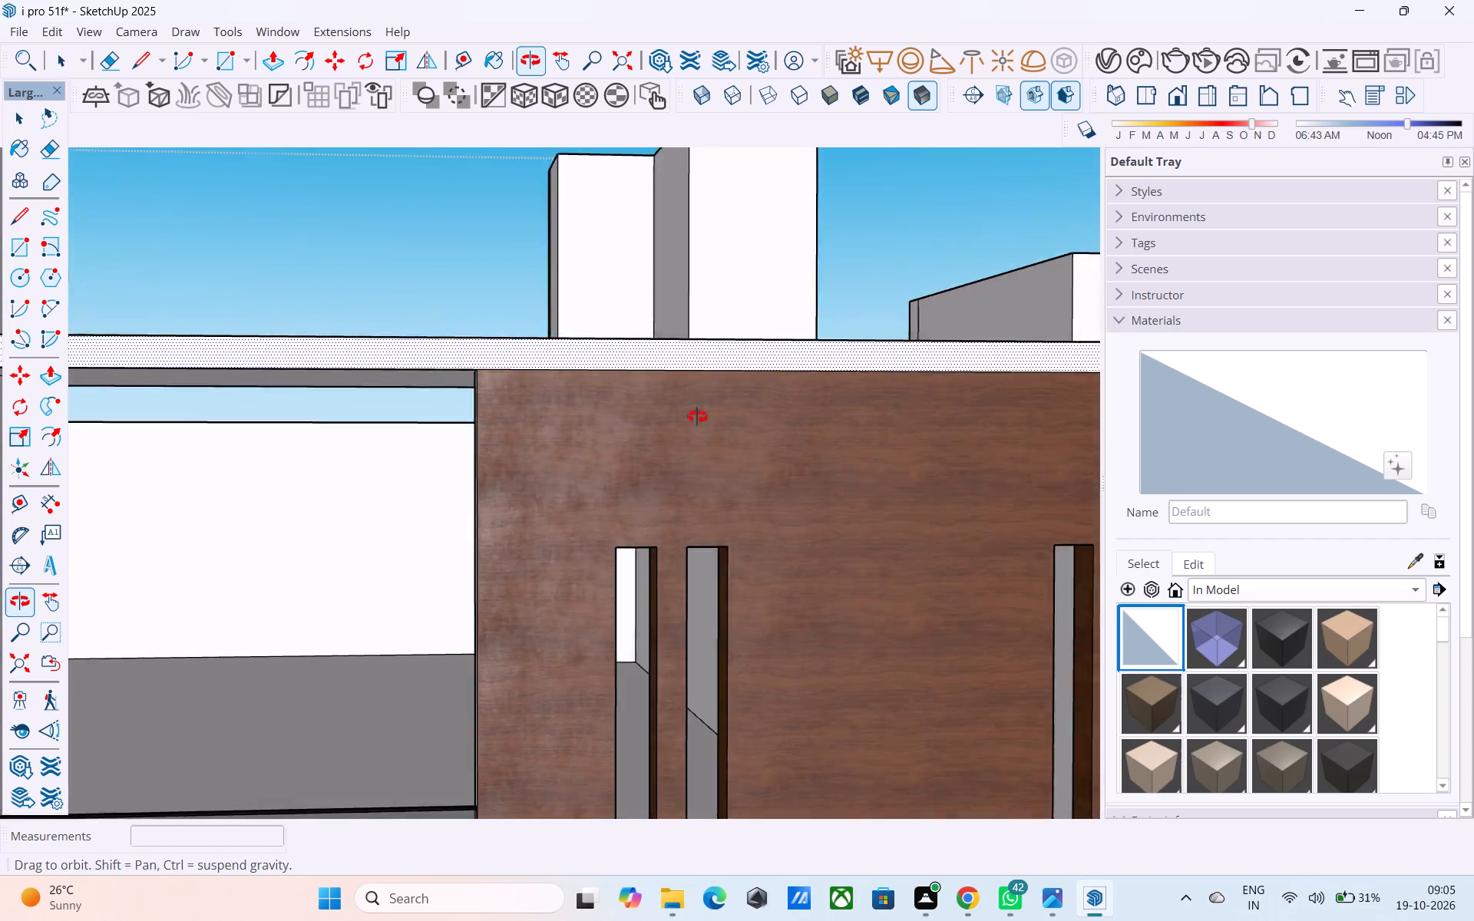
middle_drag(697, 417, 804, 403)
shift+middle_drag(506, 423, 673, 430)
scroll(651, 403, up, 5)
middle_drag(636, 394, 684, 352)
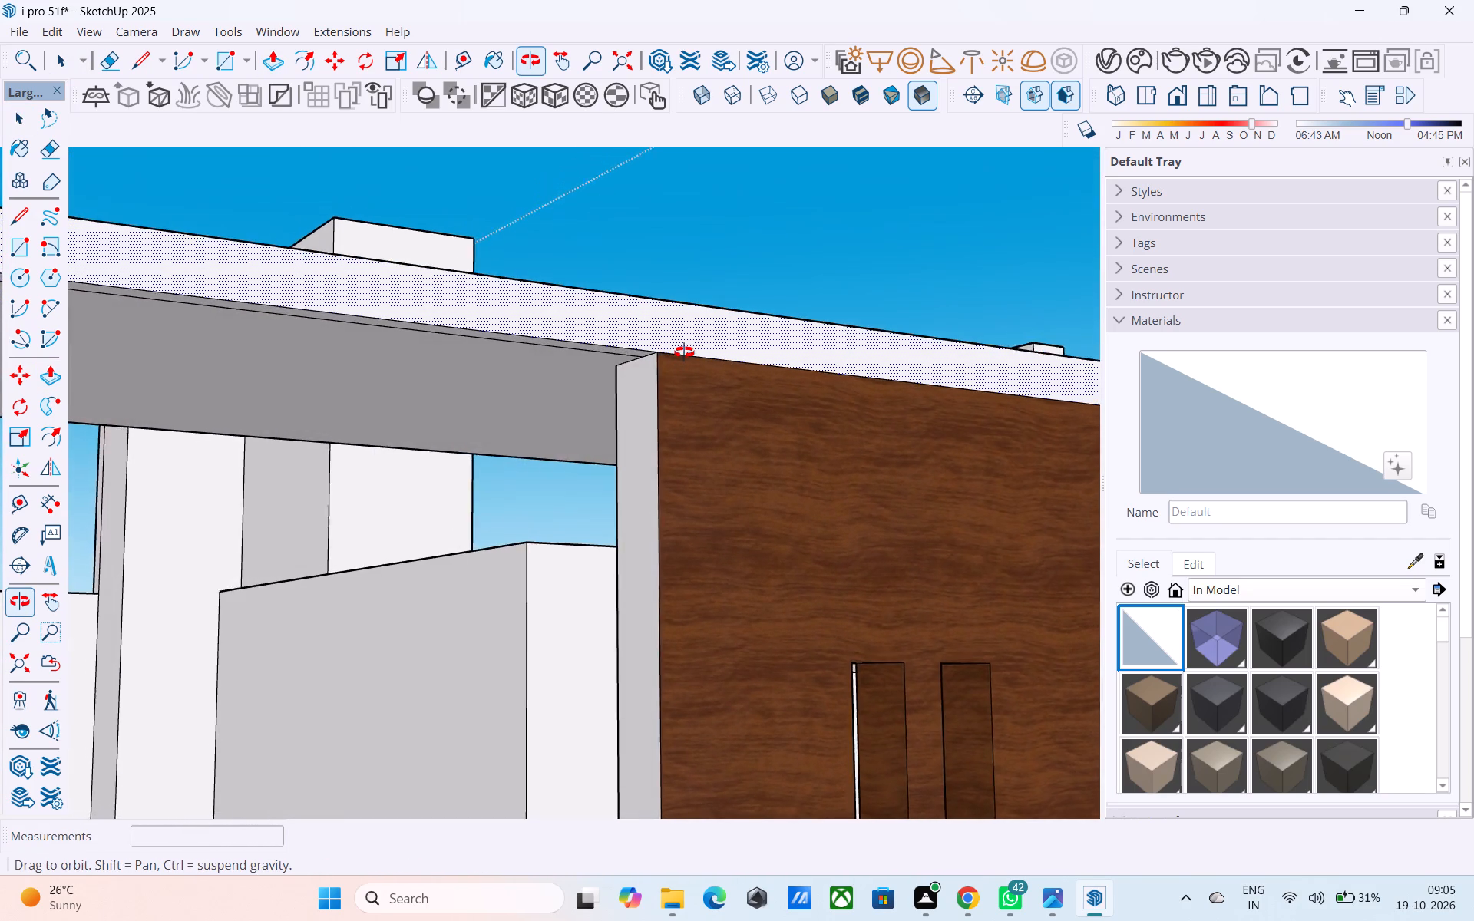
middle_drag(684, 352, 661, 367)
key(l)
click(653, 355)
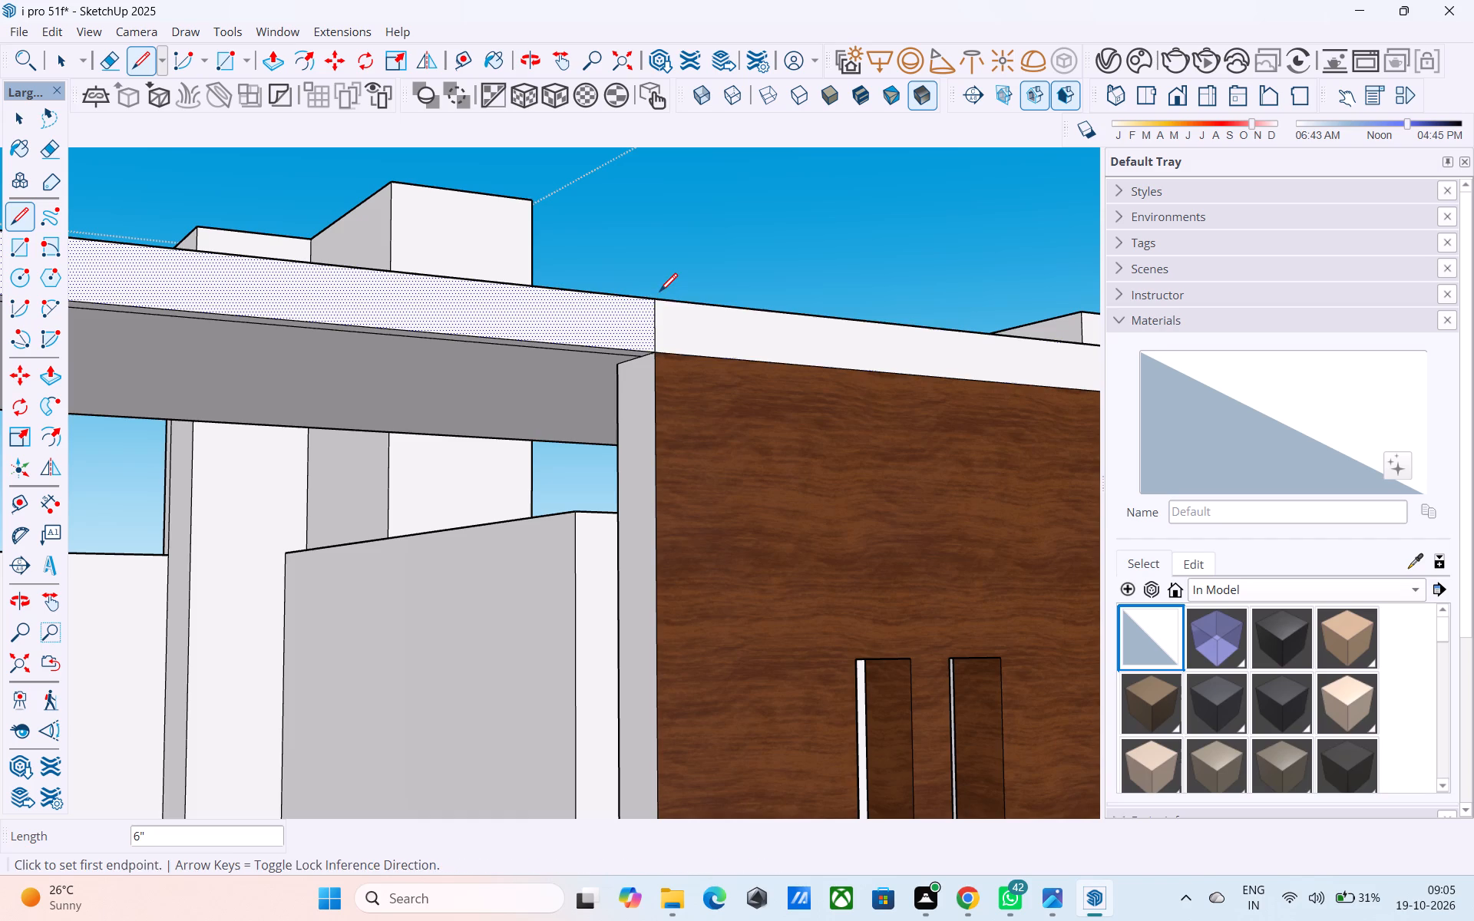
click(659, 293)
Push the slab face over the terrace opening back to the line along the slab's top, and a further 4'.
scroll(820, 332, down, 10)
middle_drag(813, 381, 227, 571)
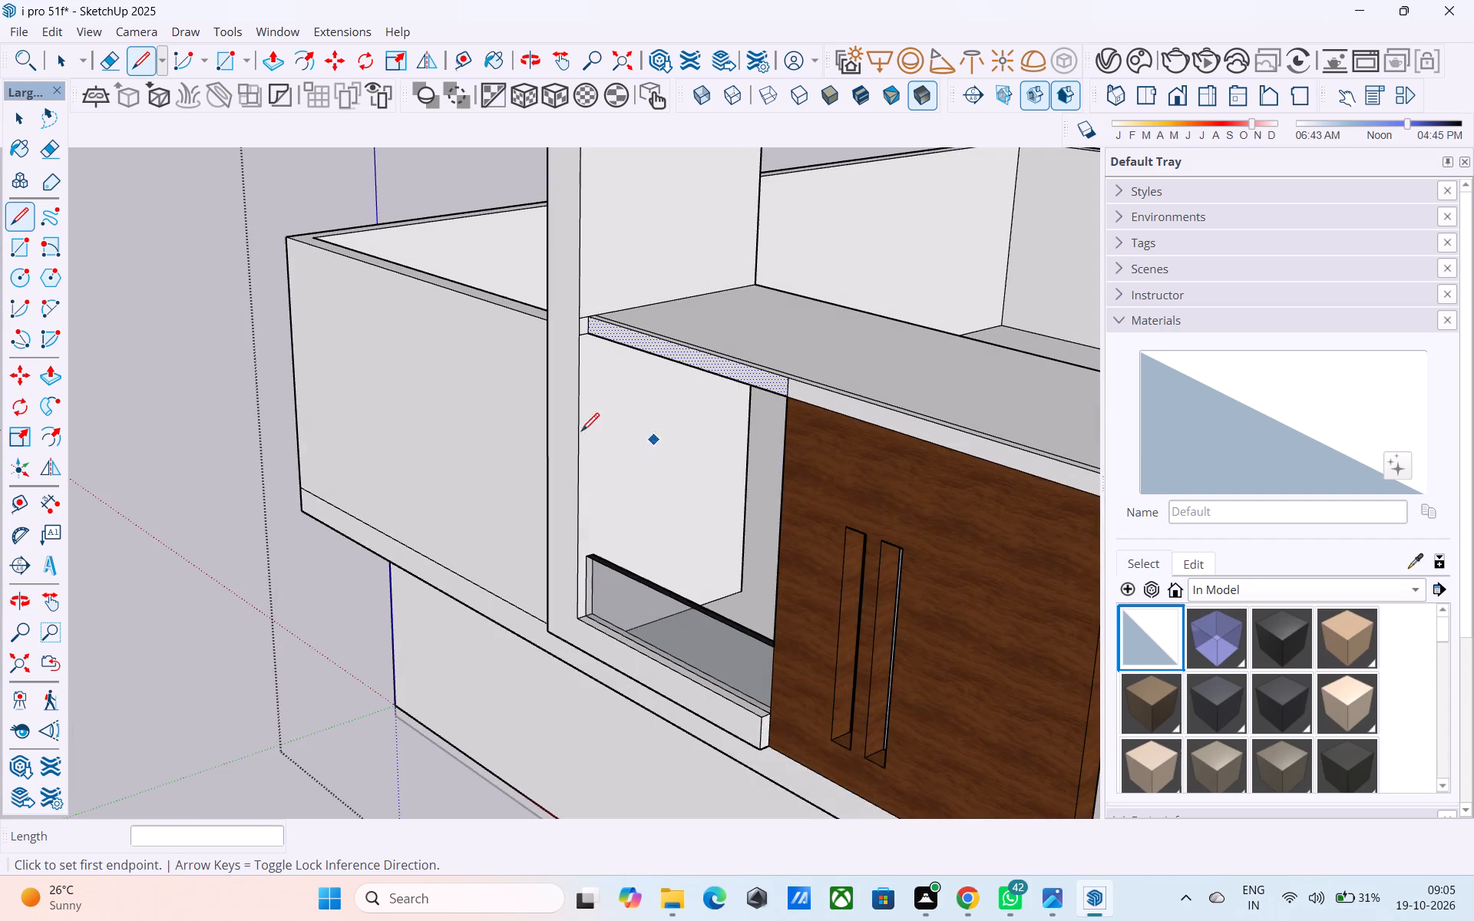
scroll(0, 521, down, 4)
scroll(458, 457, up, 8)
key(space)
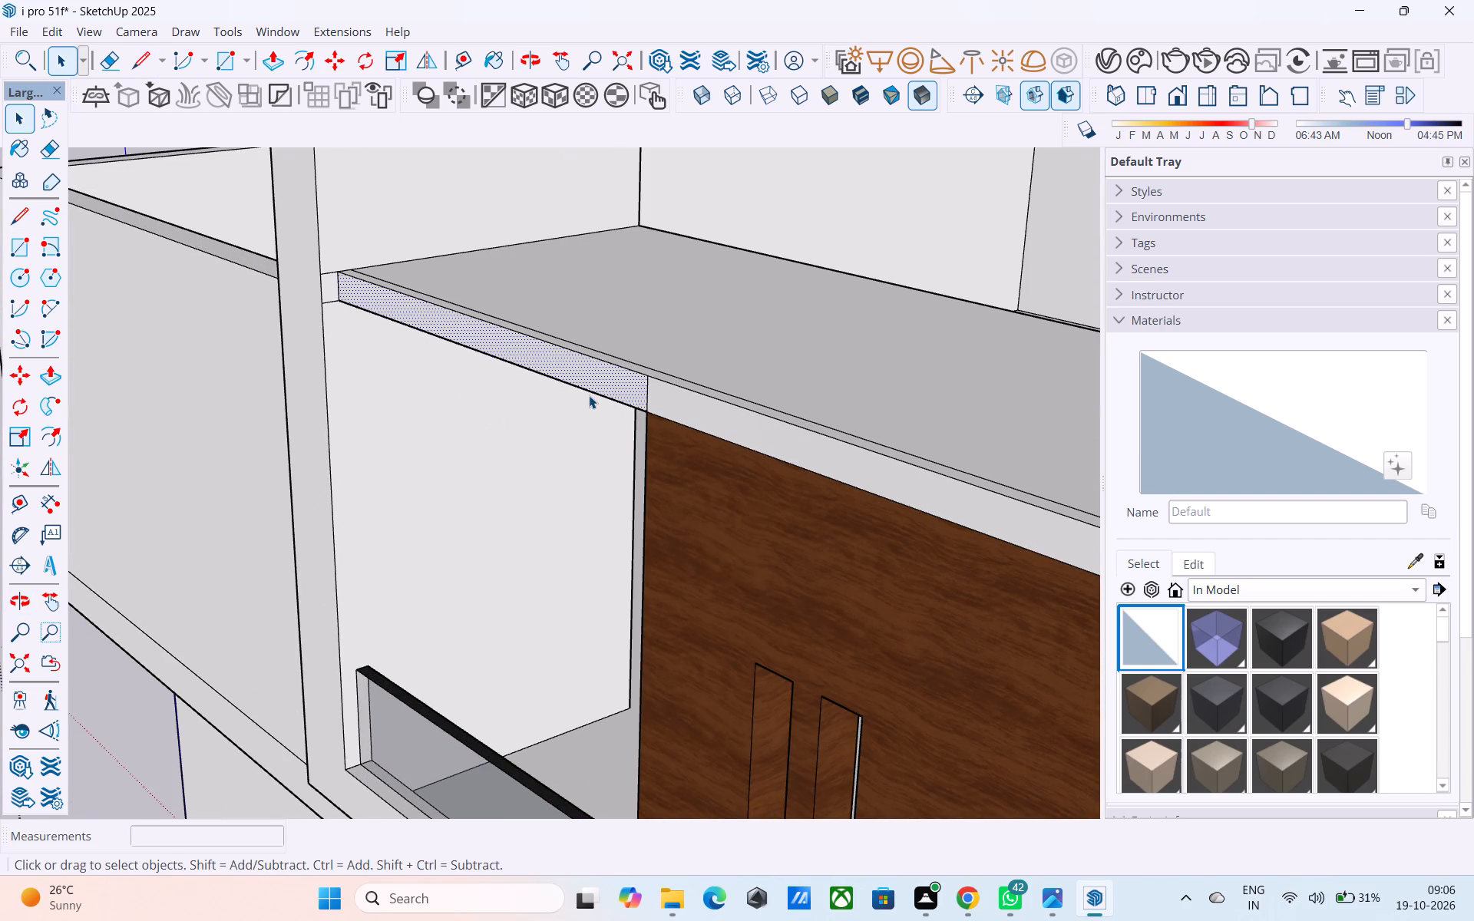
key(p)
click(594, 381)
click(629, 365)
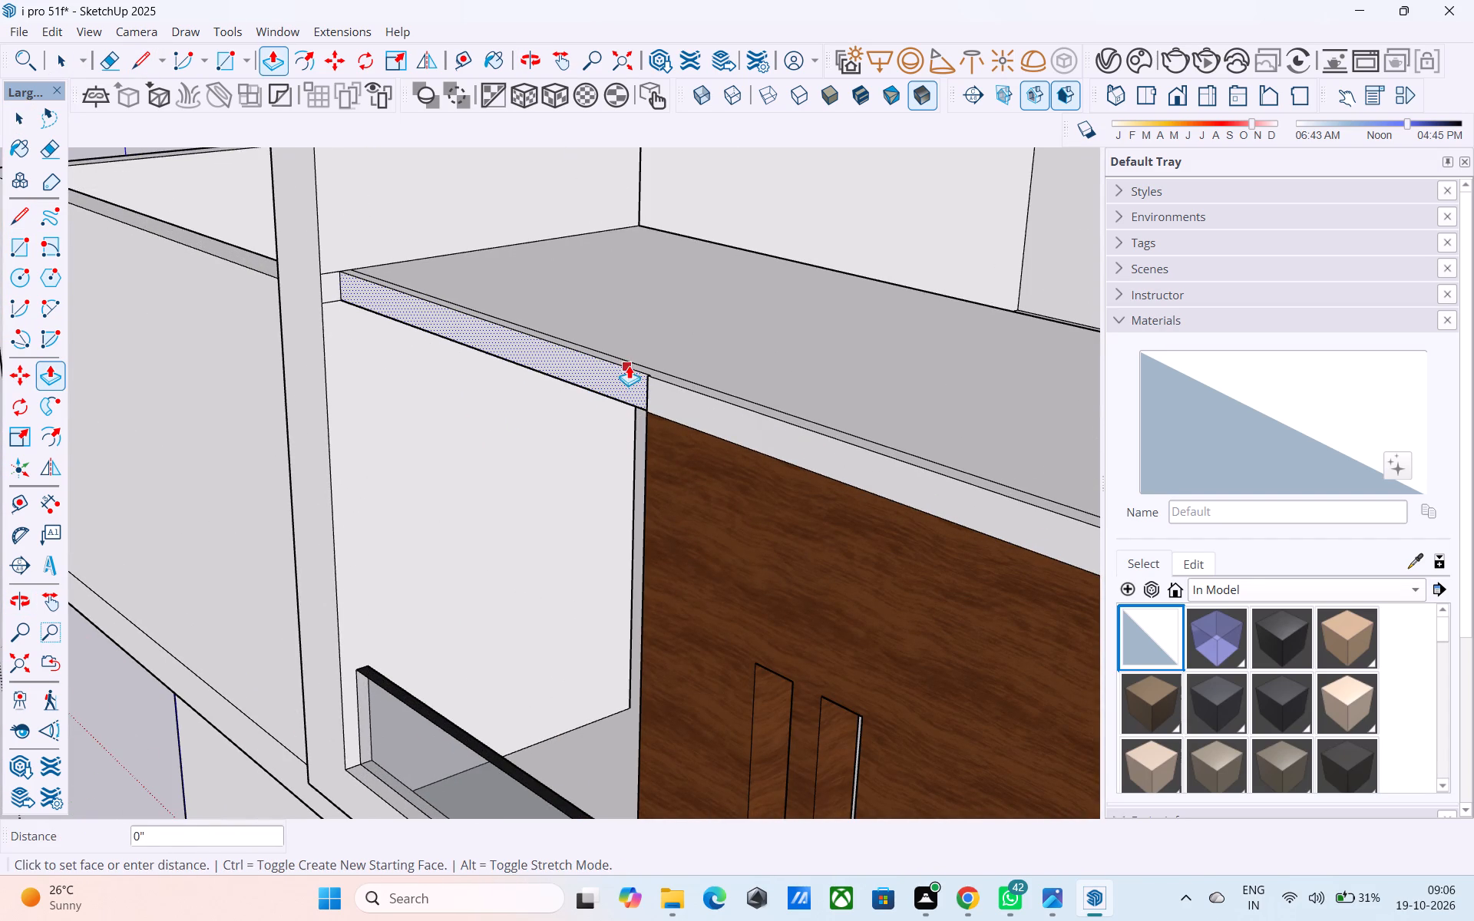
click(649, 347)
key(space)
click(627, 371)
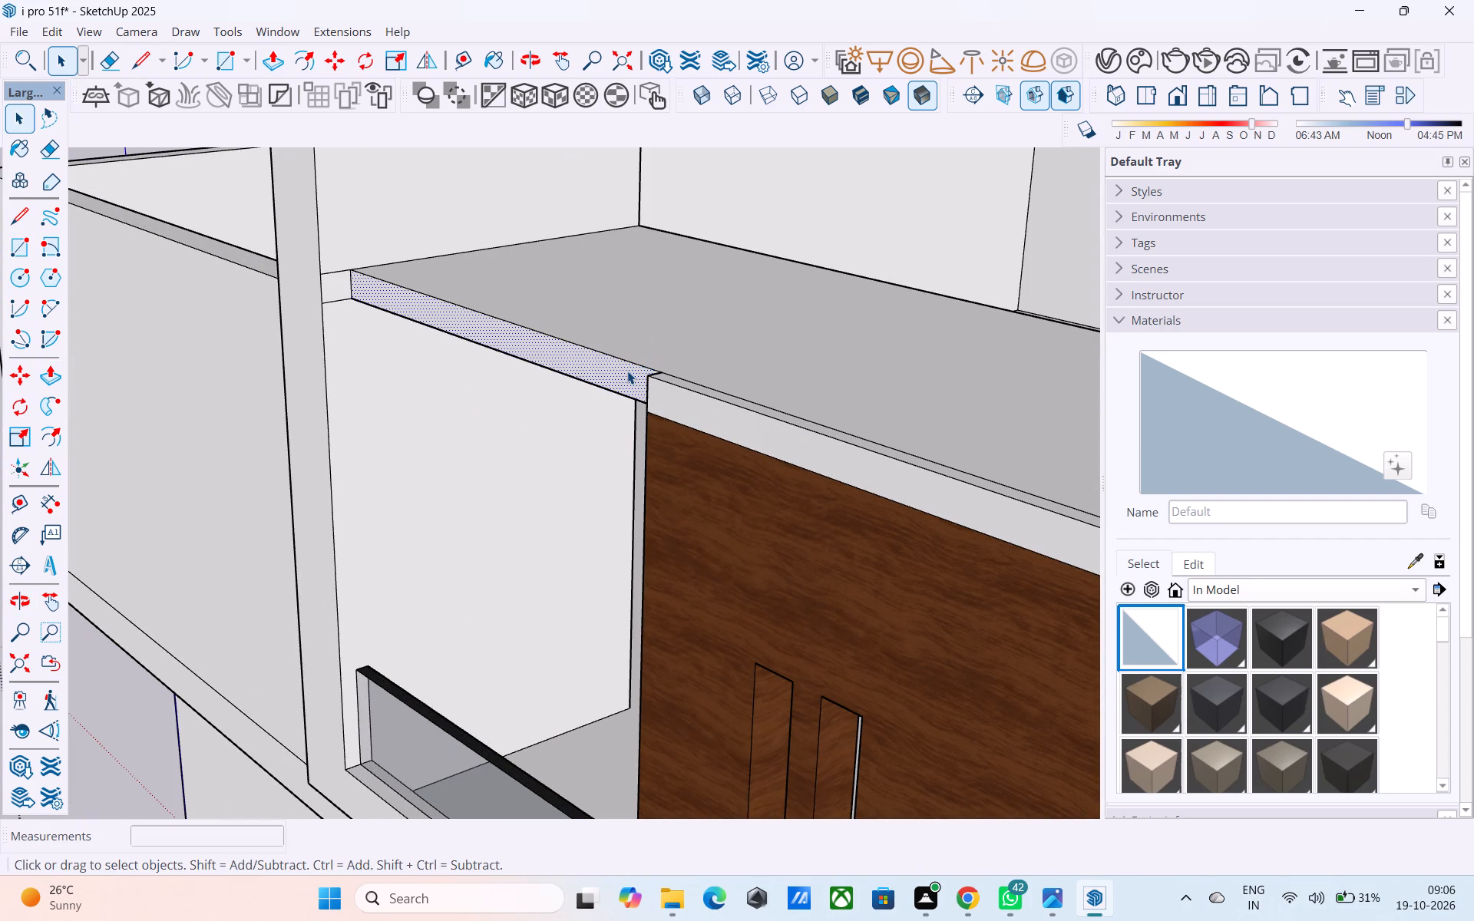
key(p)
click(627, 371)
text(4')
key(Return)
Pull the recessed slab face over the terrace opening 1' forward.
scroll(551, 375, down, 8)
middle_drag(458, 424, 618, 361)
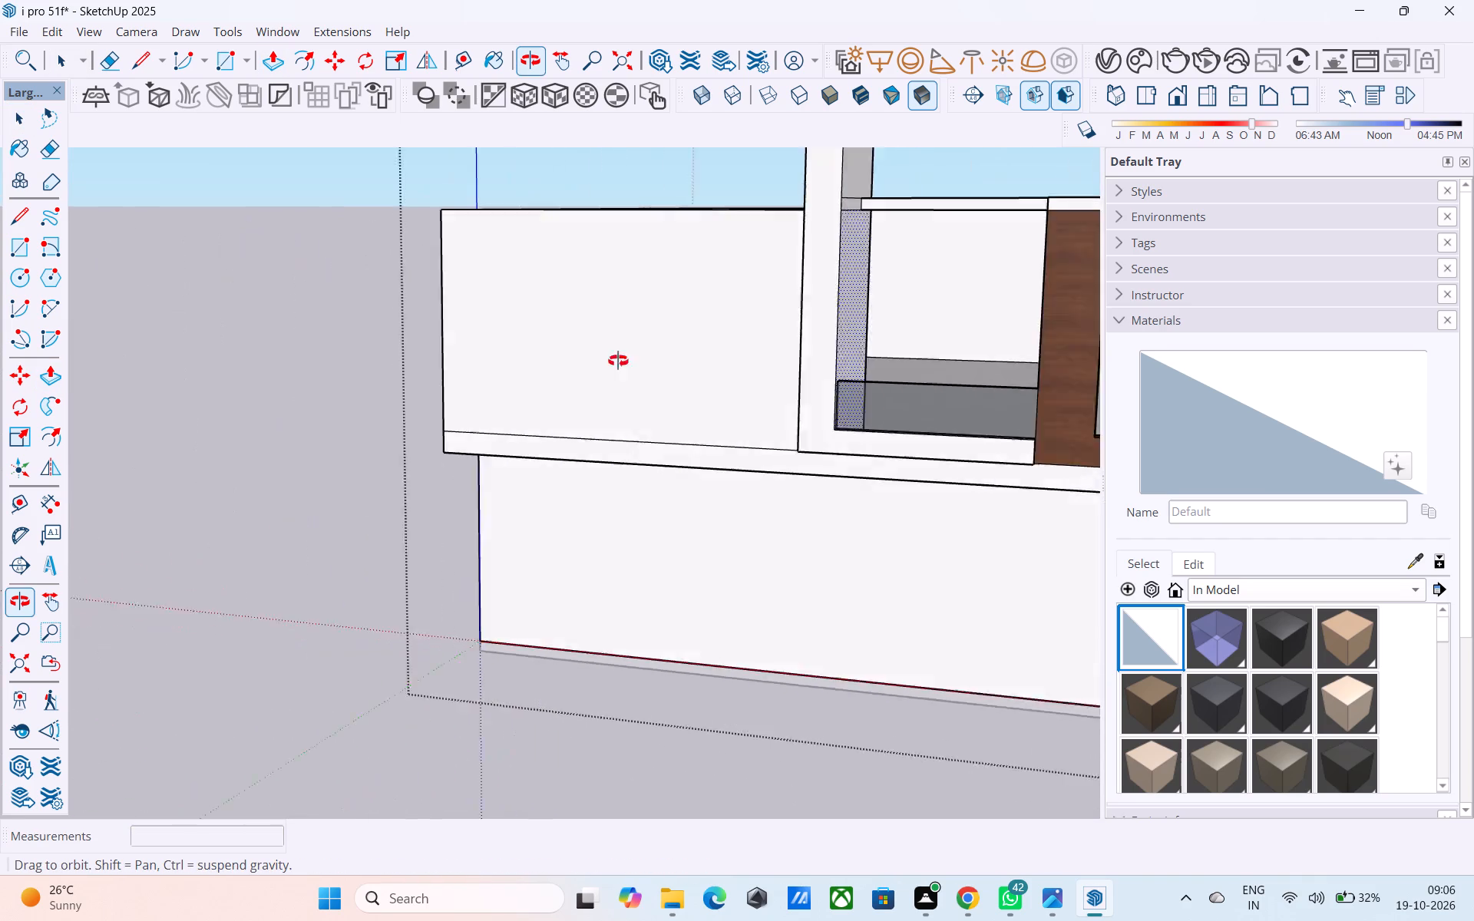
middle_drag(618, 361, 514, 361)
middle_drag(715, 324, 514, 398)
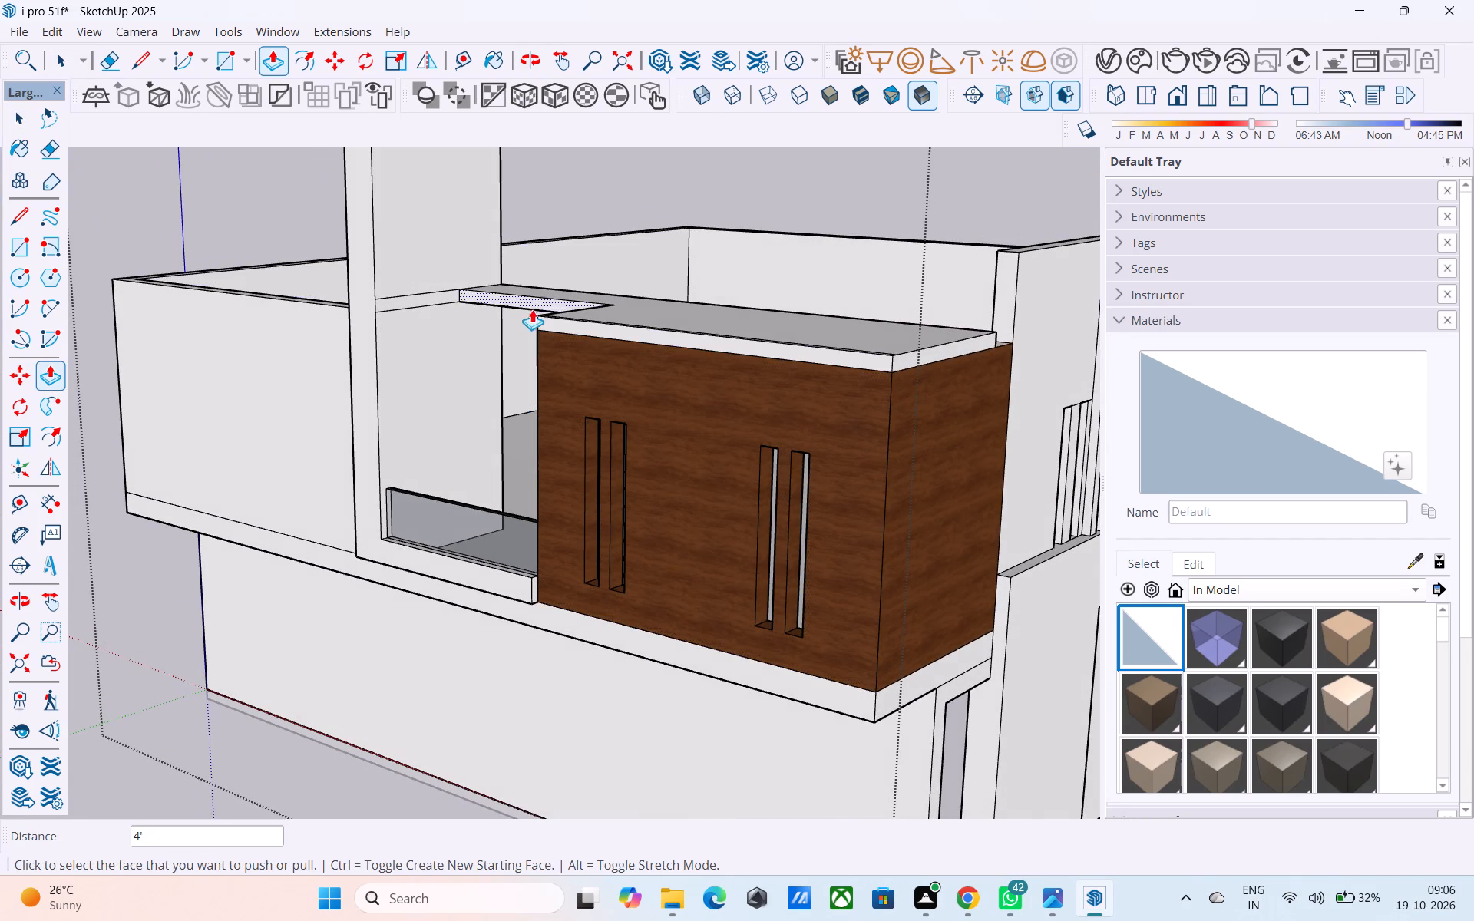
scroll(532, 299, up, 7)
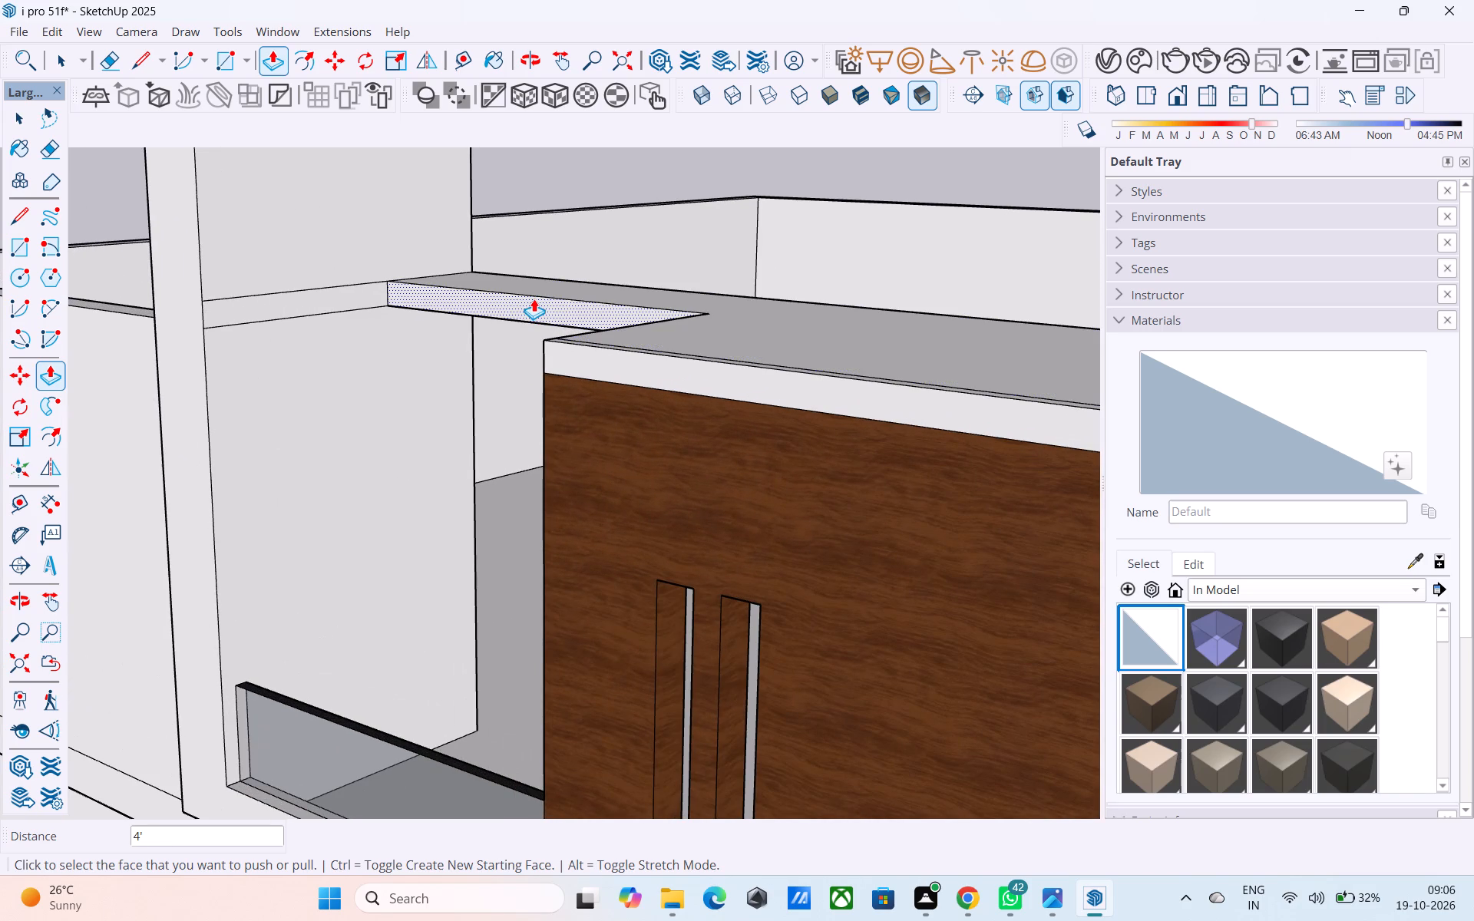
click(534, 304)
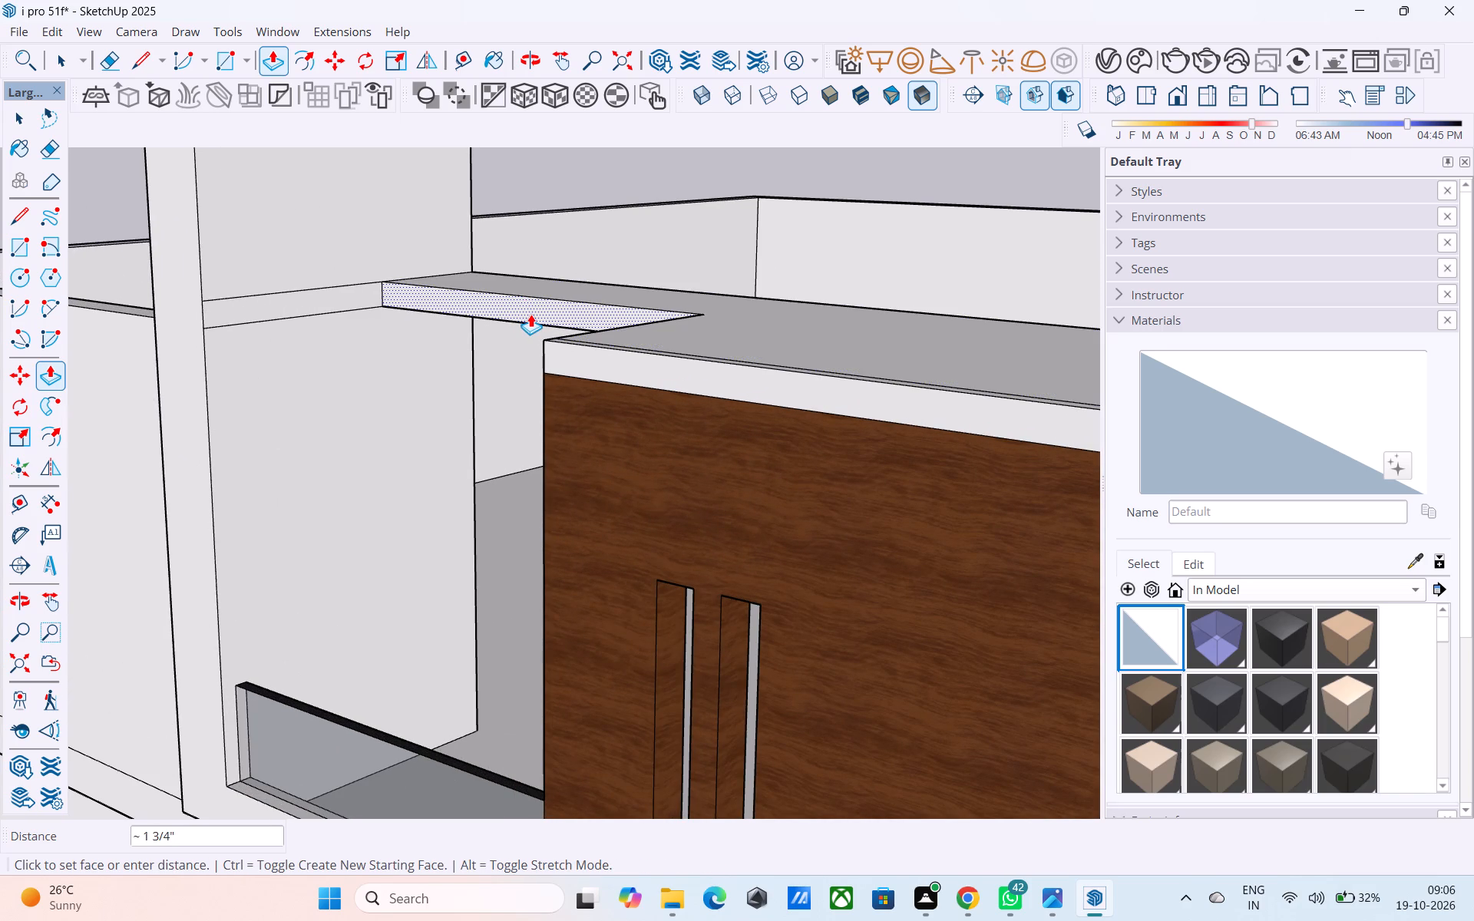
text(1')
key(Return)
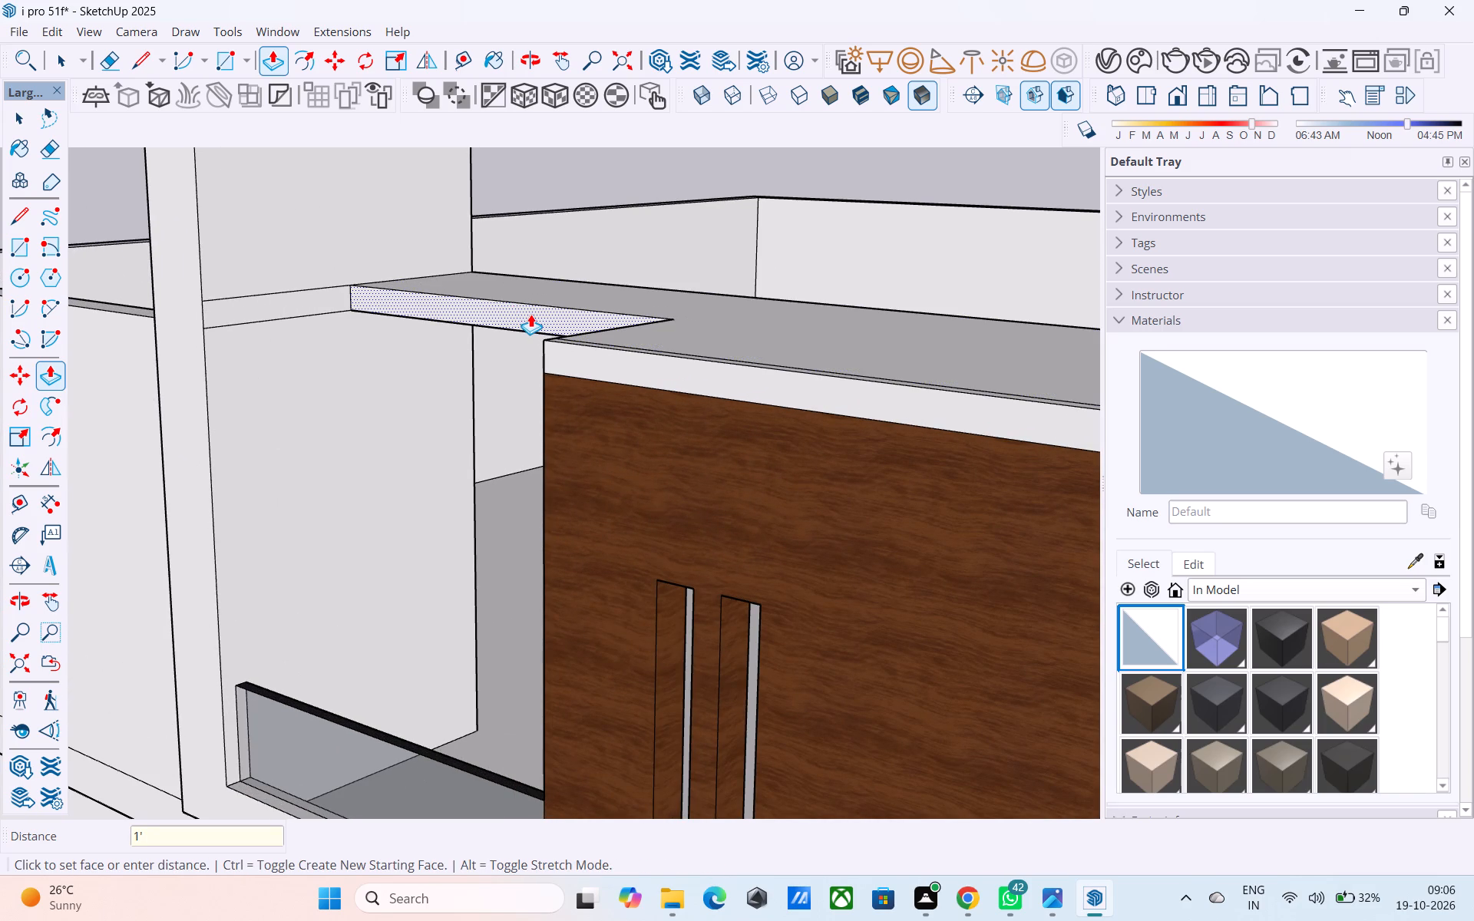
Examine the recessed slab over the terrace opening from above, from below and from the front.
scroll(507, 332, down, 4)
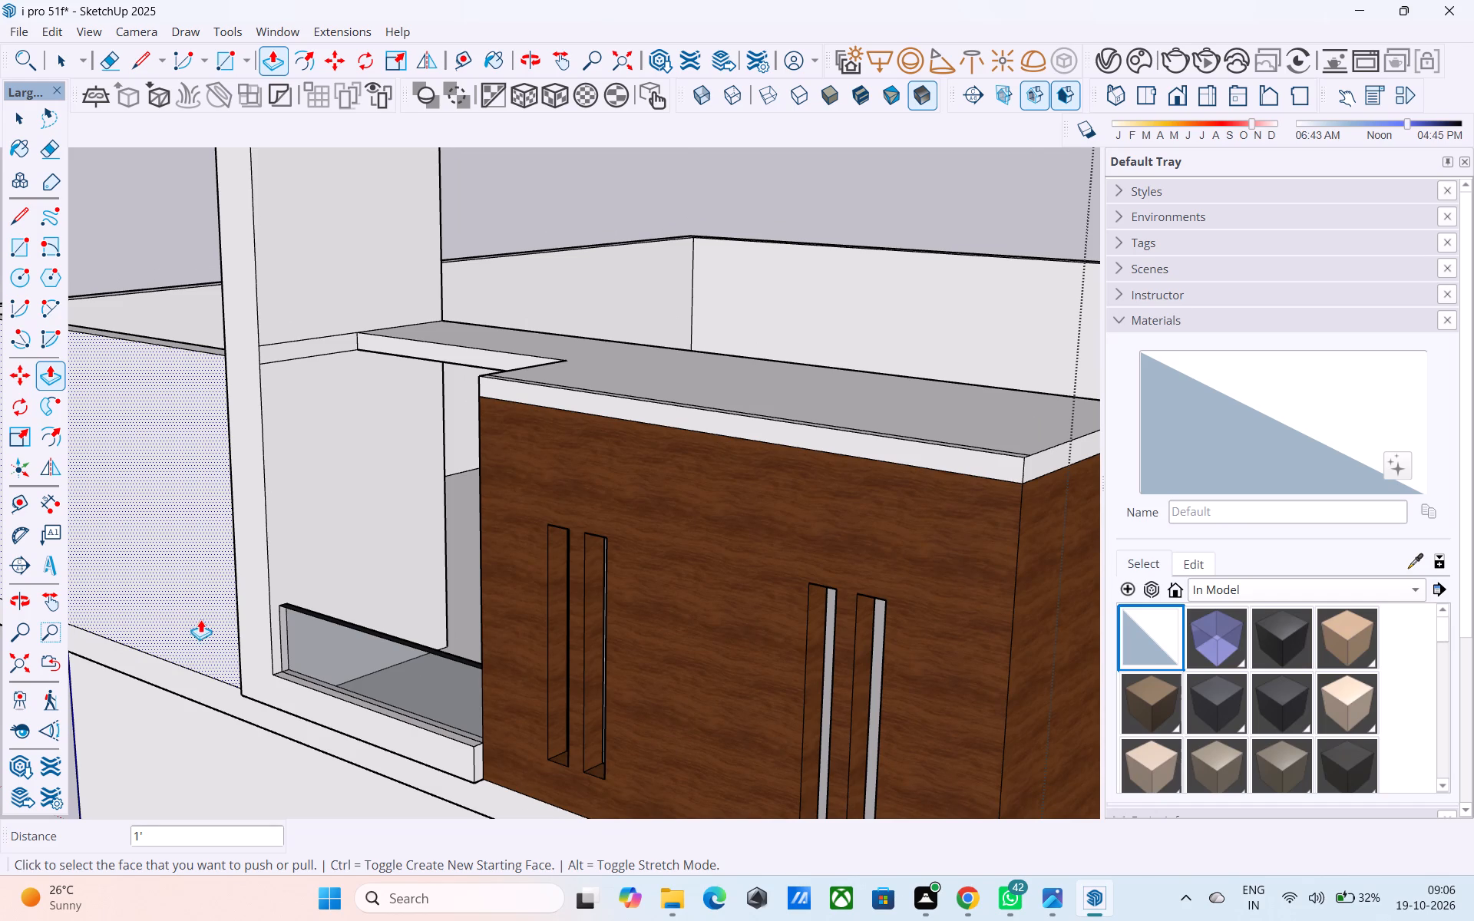
middle_drag(204, 611, 180, 523)
middle_drag(200, 528, 103, 829)
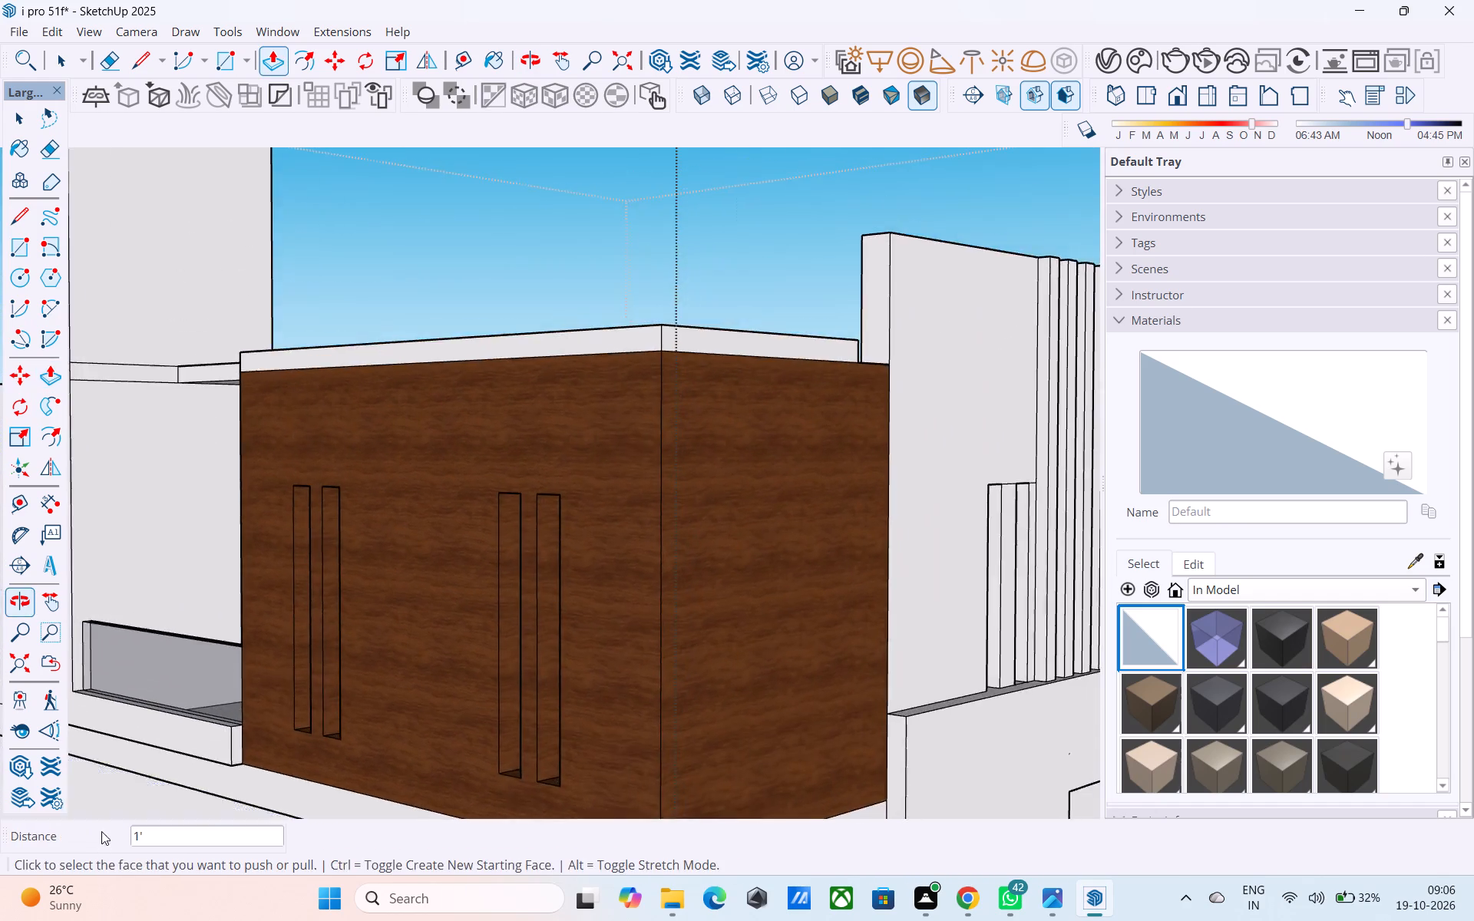
shift+middle_drag(355, 518, 504, 511)
scroll(710, 472, down, 5)
scroll(258, 475, up, 3)
shift+scroll(258, 474, down, 1)
shift+middle_drag(274, 490, 355, 529)
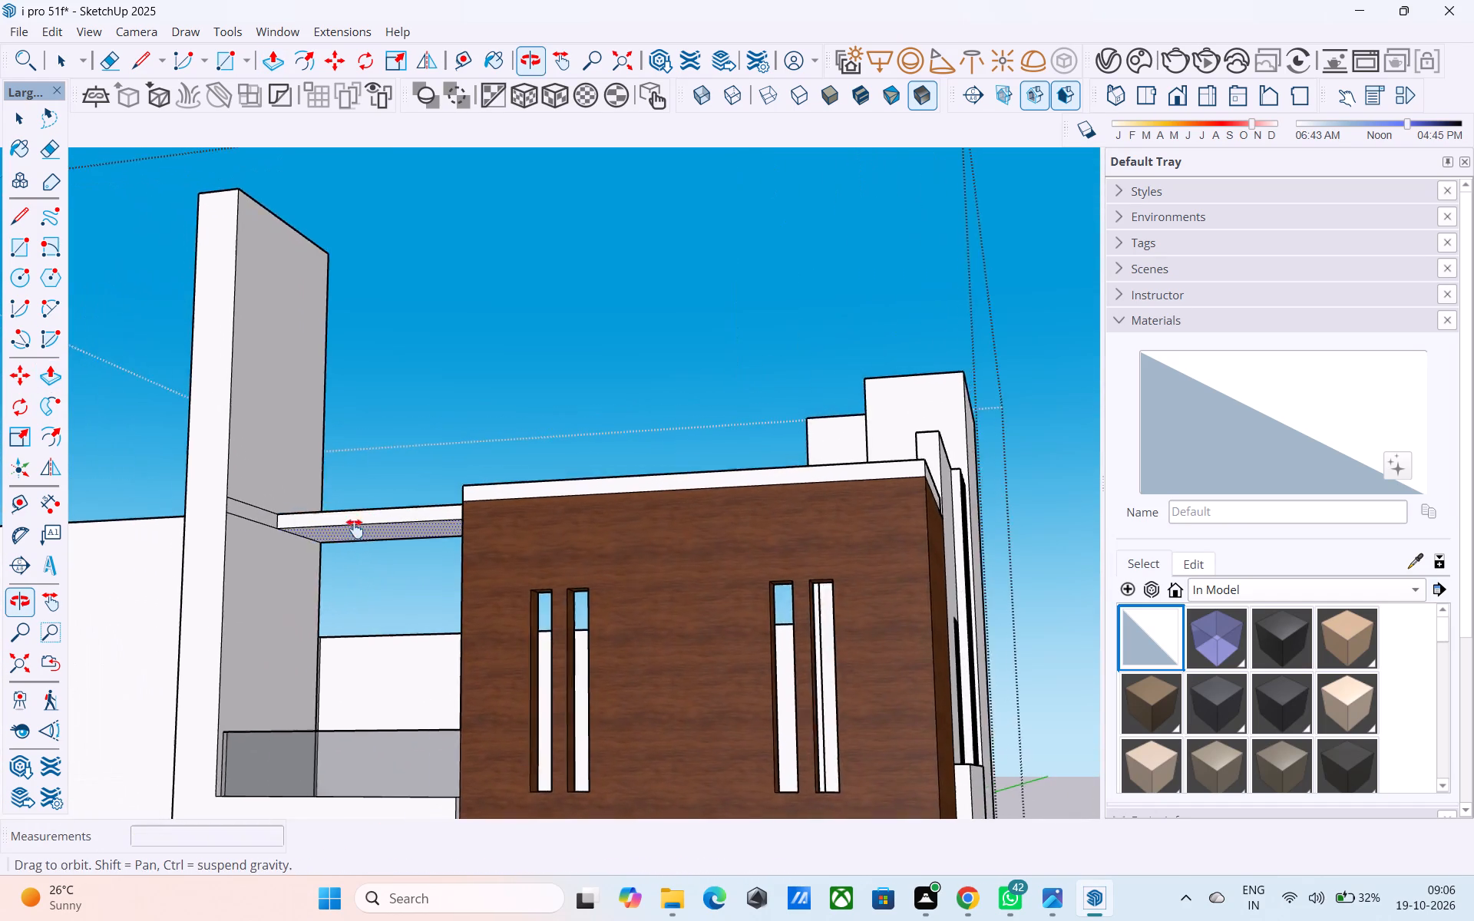
shift+middle_drag(355, 529, 345, 507)
scroll(342, 513, up, 5)
key(space)
middle_drag(312, 466, 316, 494)
scroll(287, 496, up, 4)
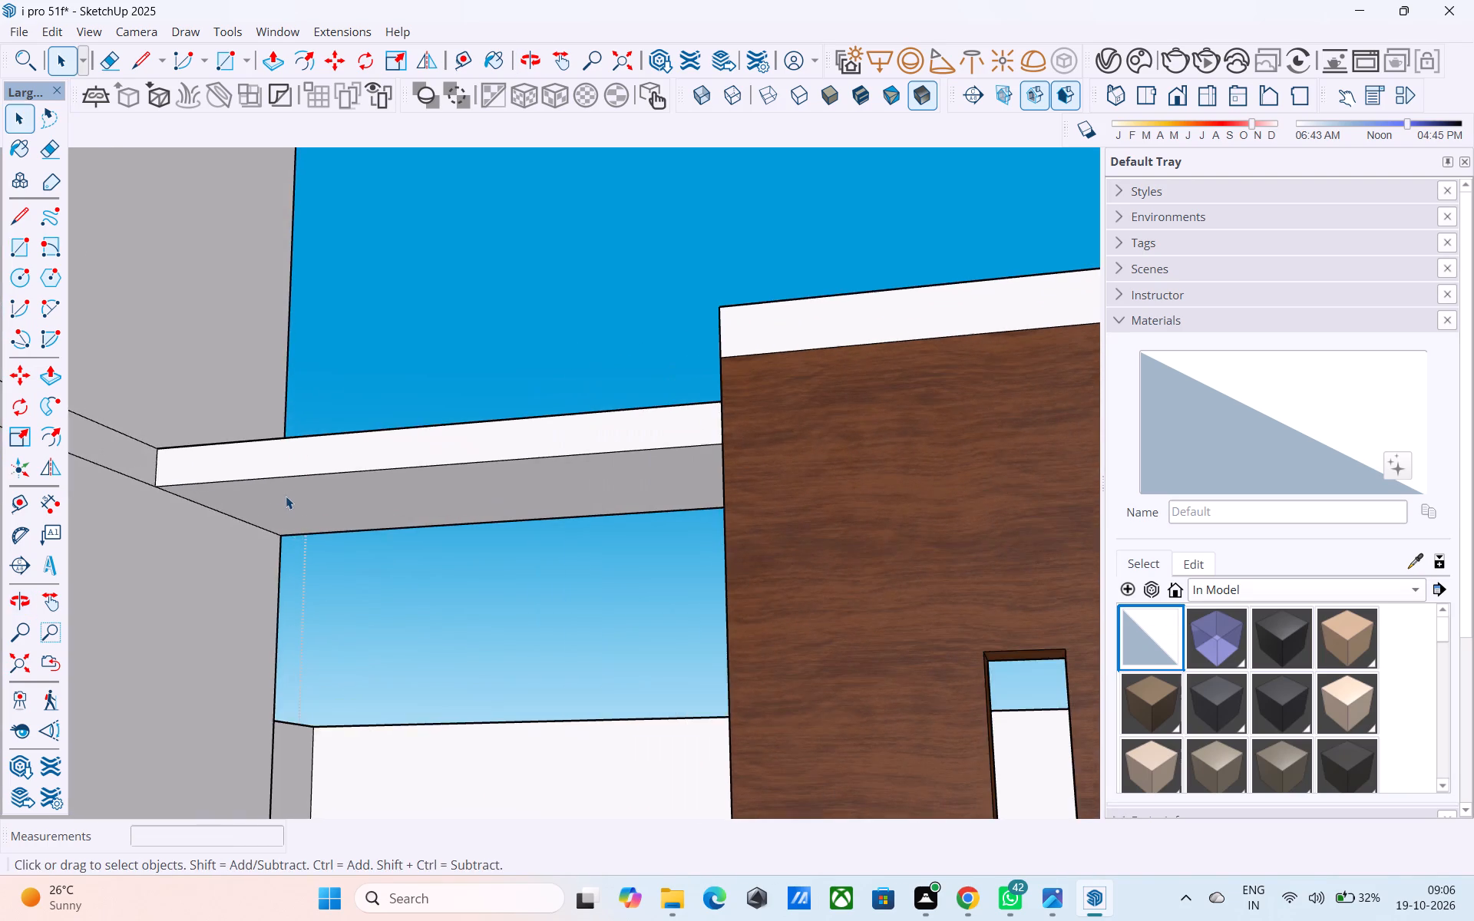
middle_drag(286, 496, 556, 520)
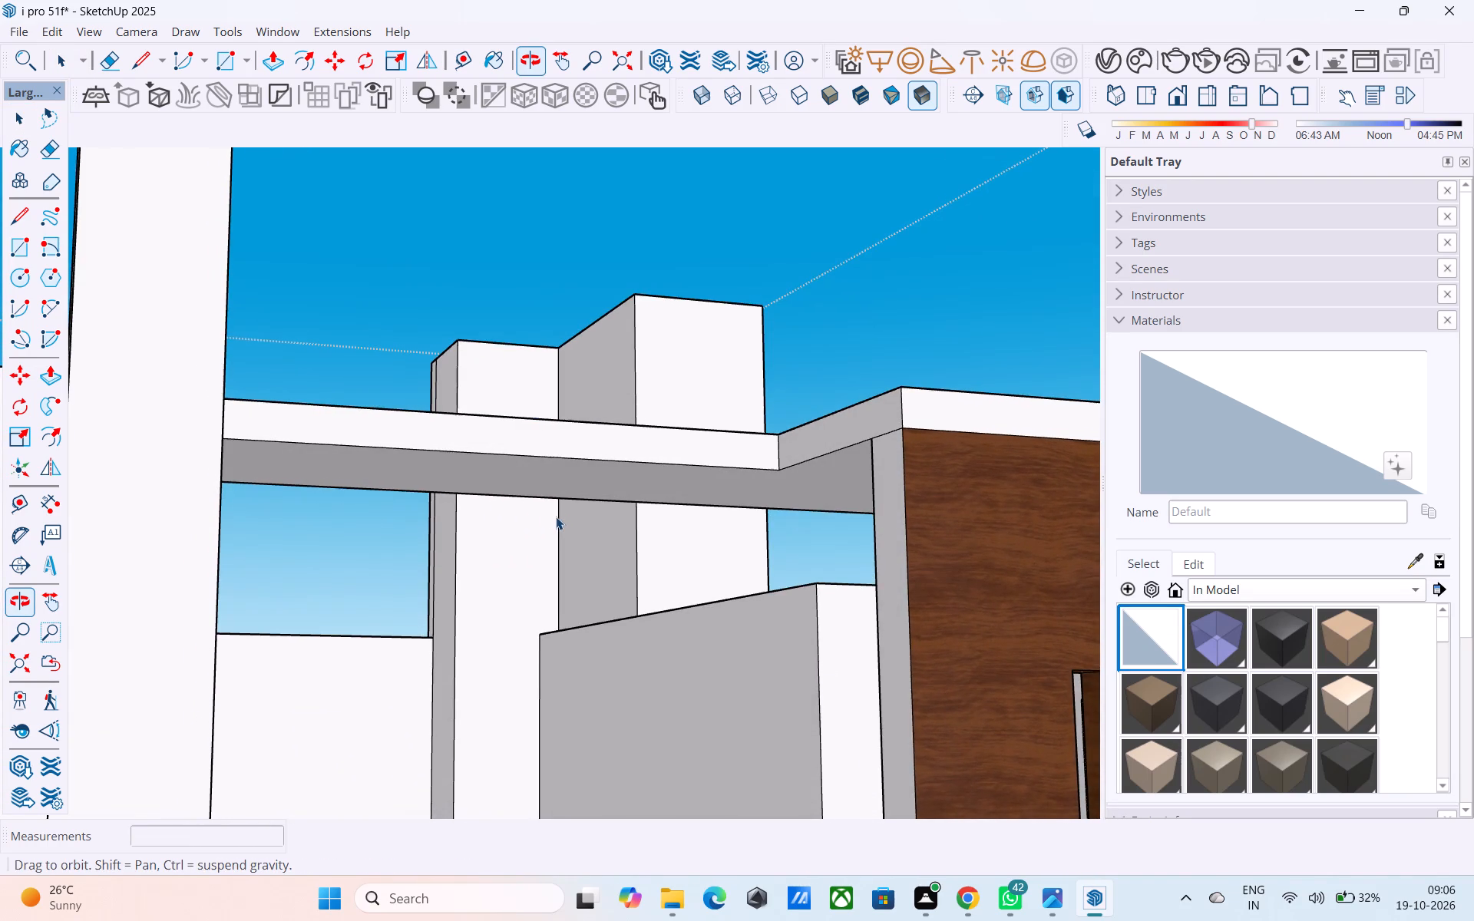
scroll(544, 513, down, 9)
middle_drag(691, 472, 561, 524)
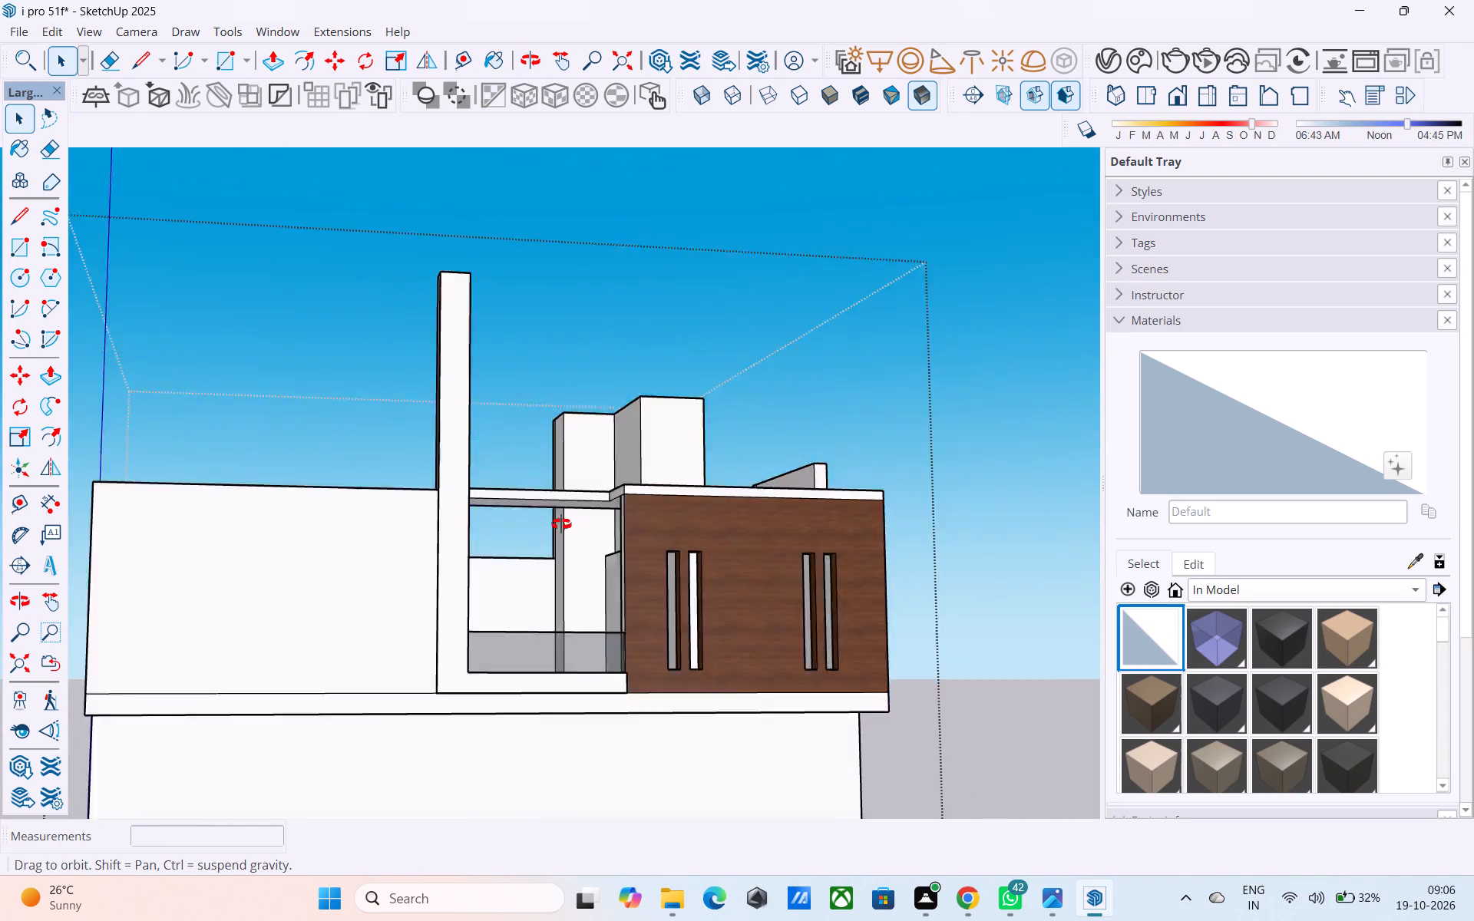
Push/Pull the narrow wall face beside the terrace opening 6' inward to the slab's rear edge.
middle_drag(561, 524, 0, 708)
scroll(1266, 408, down, 4)
middle_drag(1264, 427, 1076, 477)
middle_drag(1006, 523, 470, 612)
scroll(400, 437, down, 1)
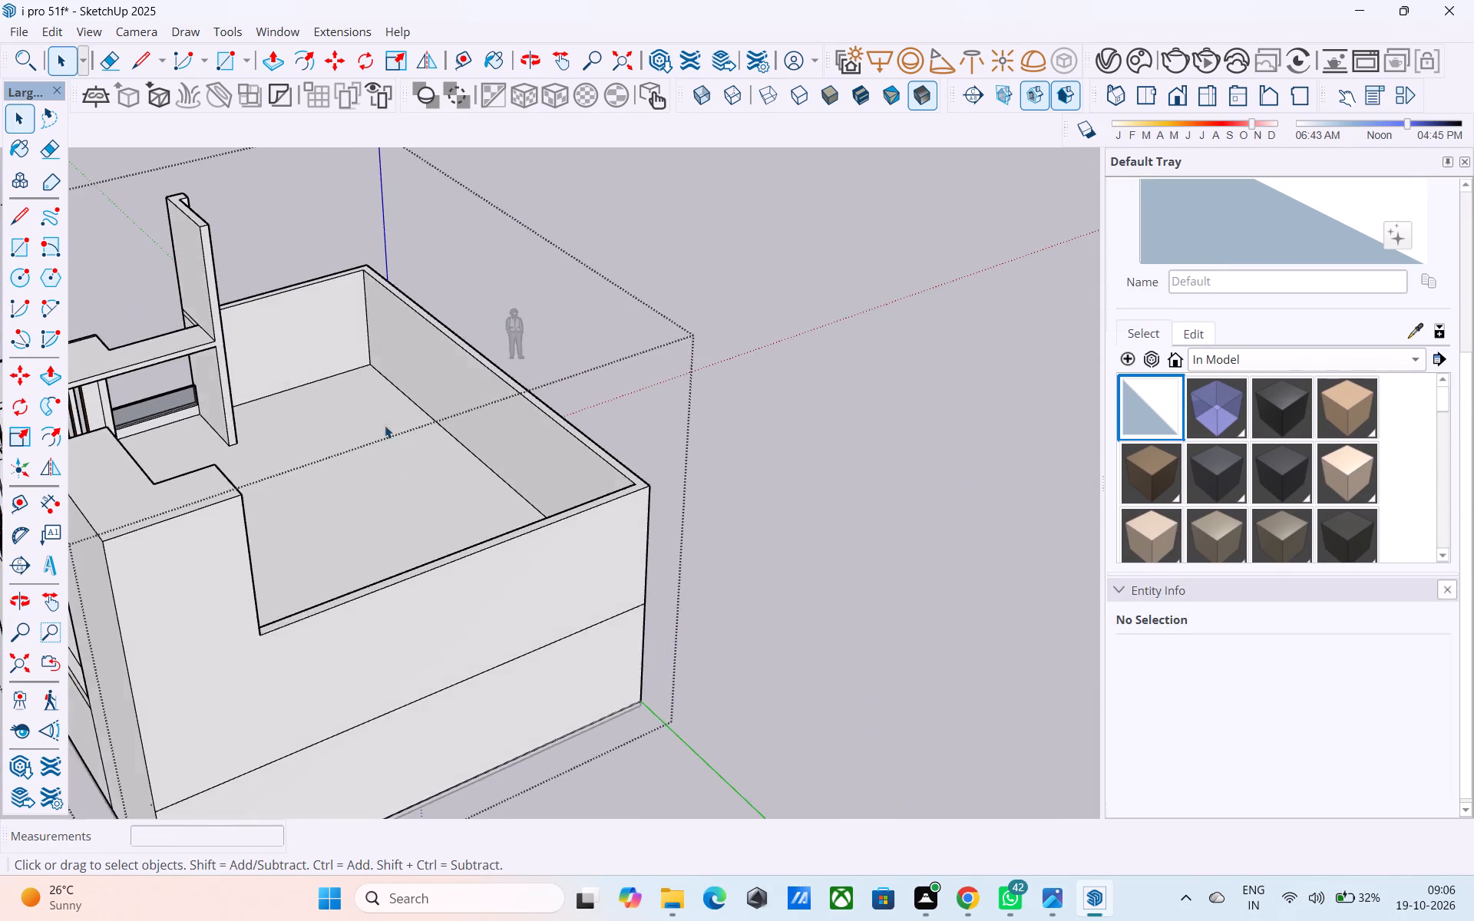
shift+middle_drag(381, 424, 465, 496)
scroll(357, 466, up, 4)
scroll(419, 510, up, 4)
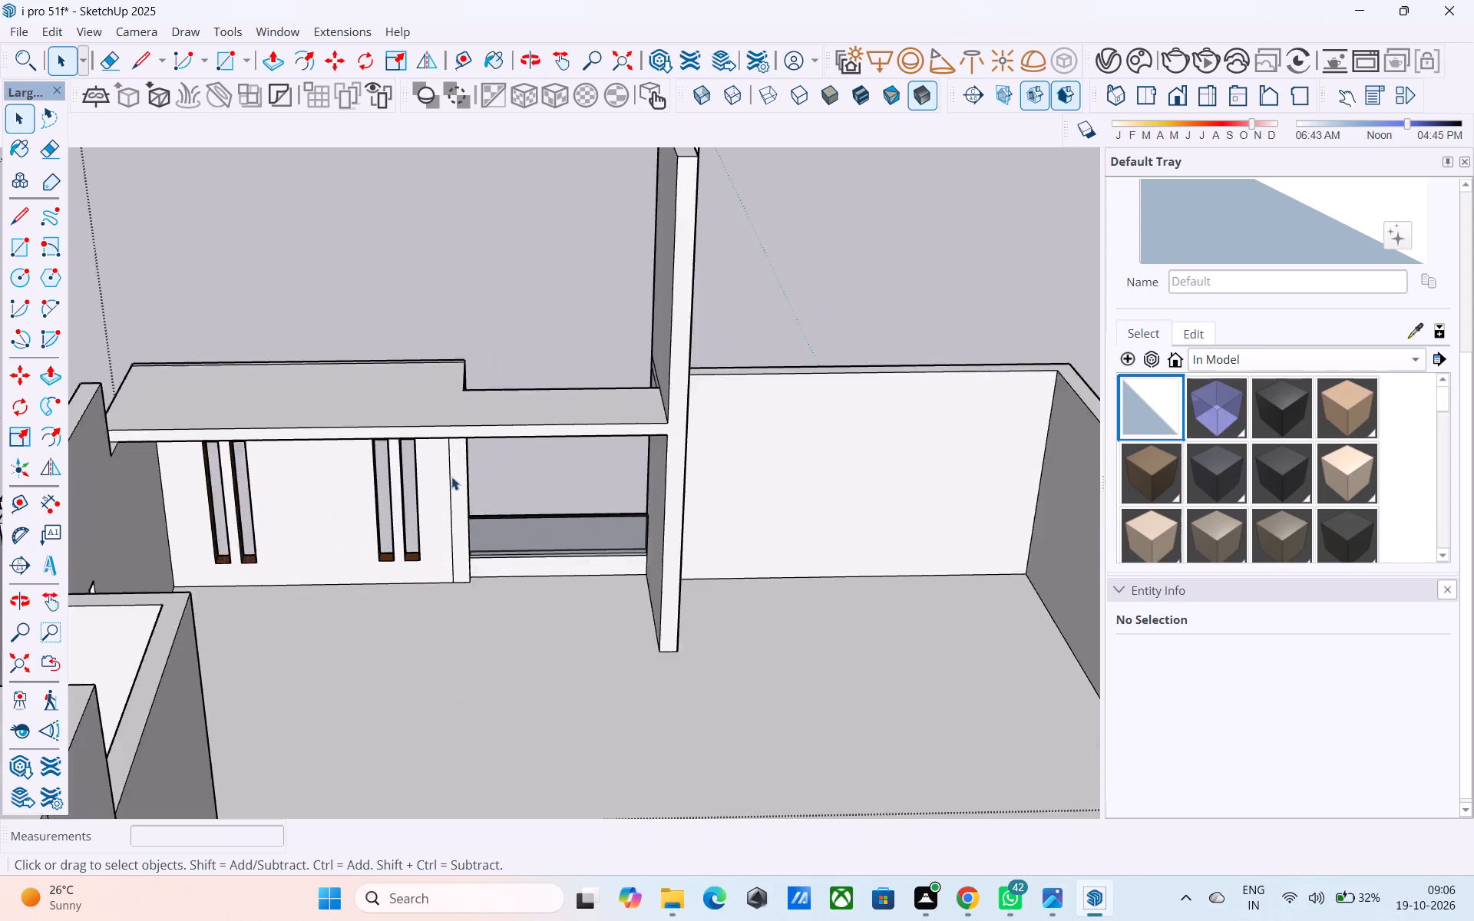
scroll(451, 477, up, 10)
middle_drag(432, 467, 463, 319)
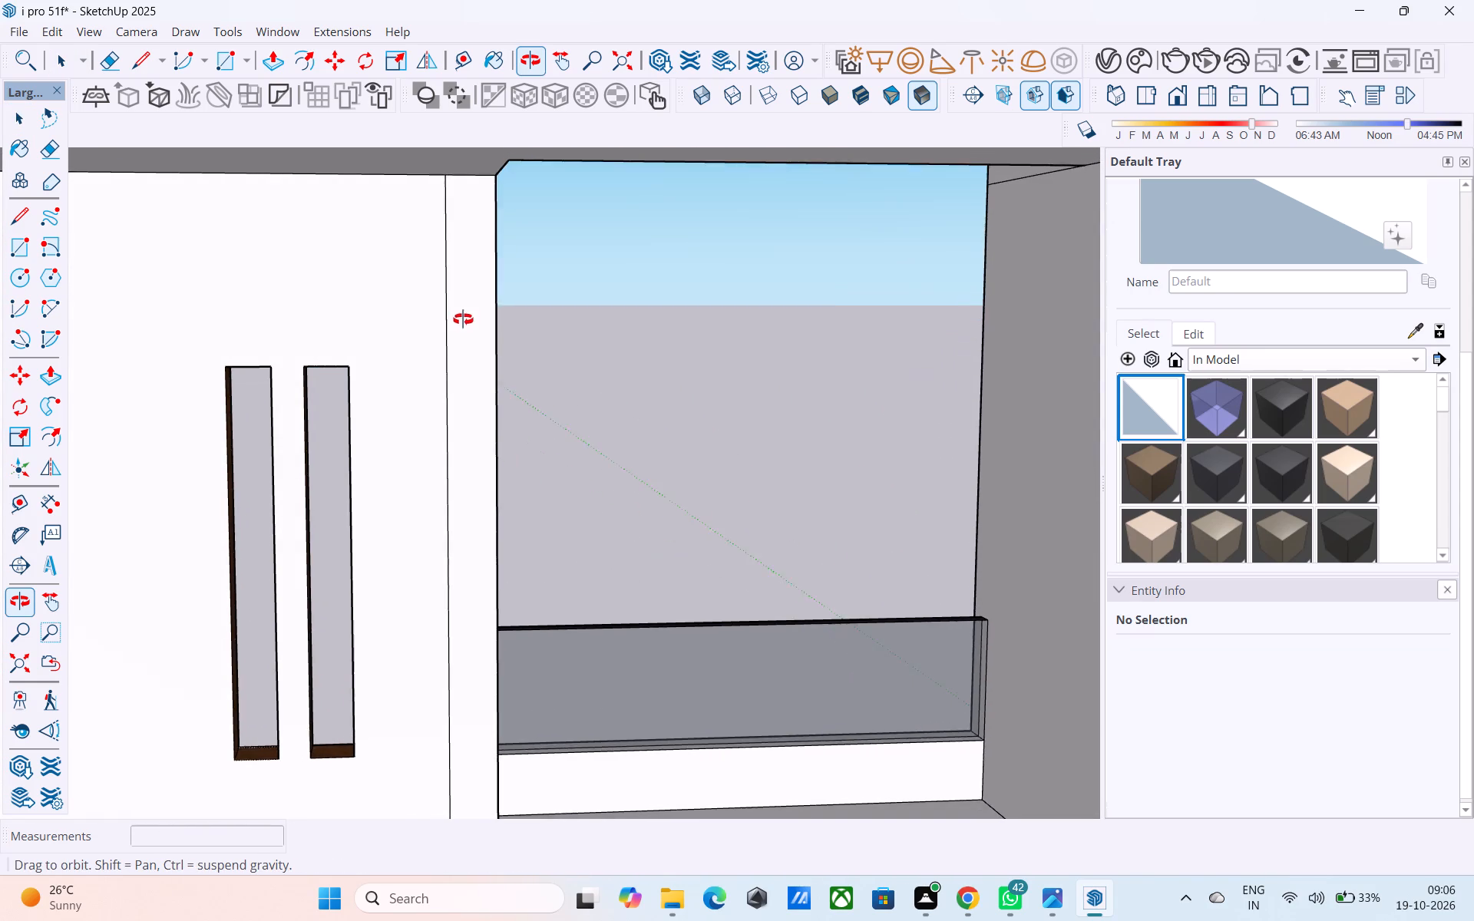
middle_drag(463, 319, 463, 322)
click(463, 320)
key(p)
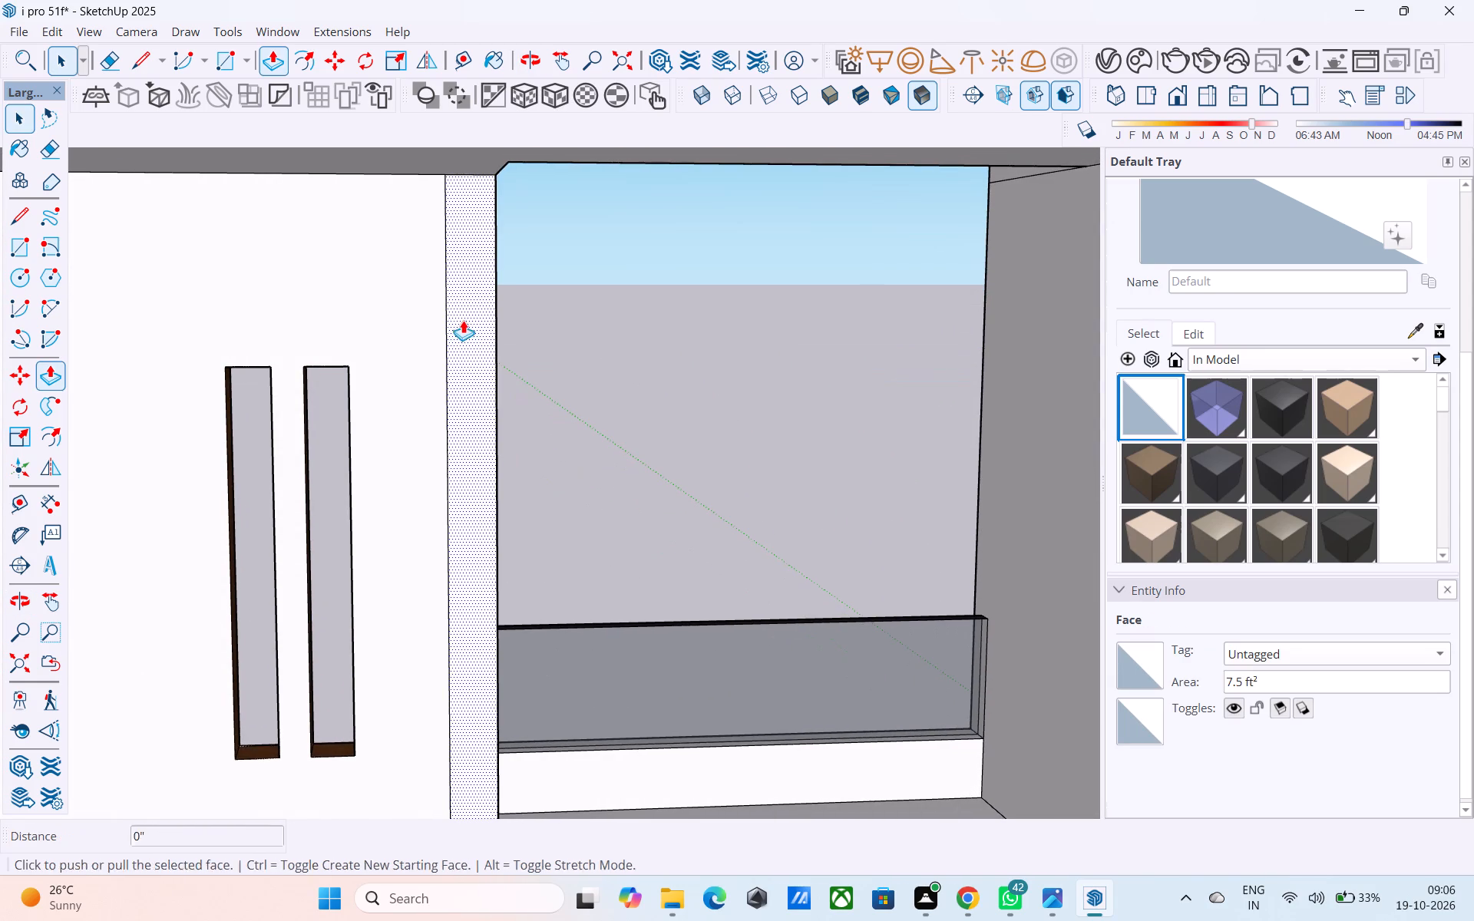
click(463, 319)
scroll(463, 341, down, 4)
middle_drag(463, 342, 425, 473)
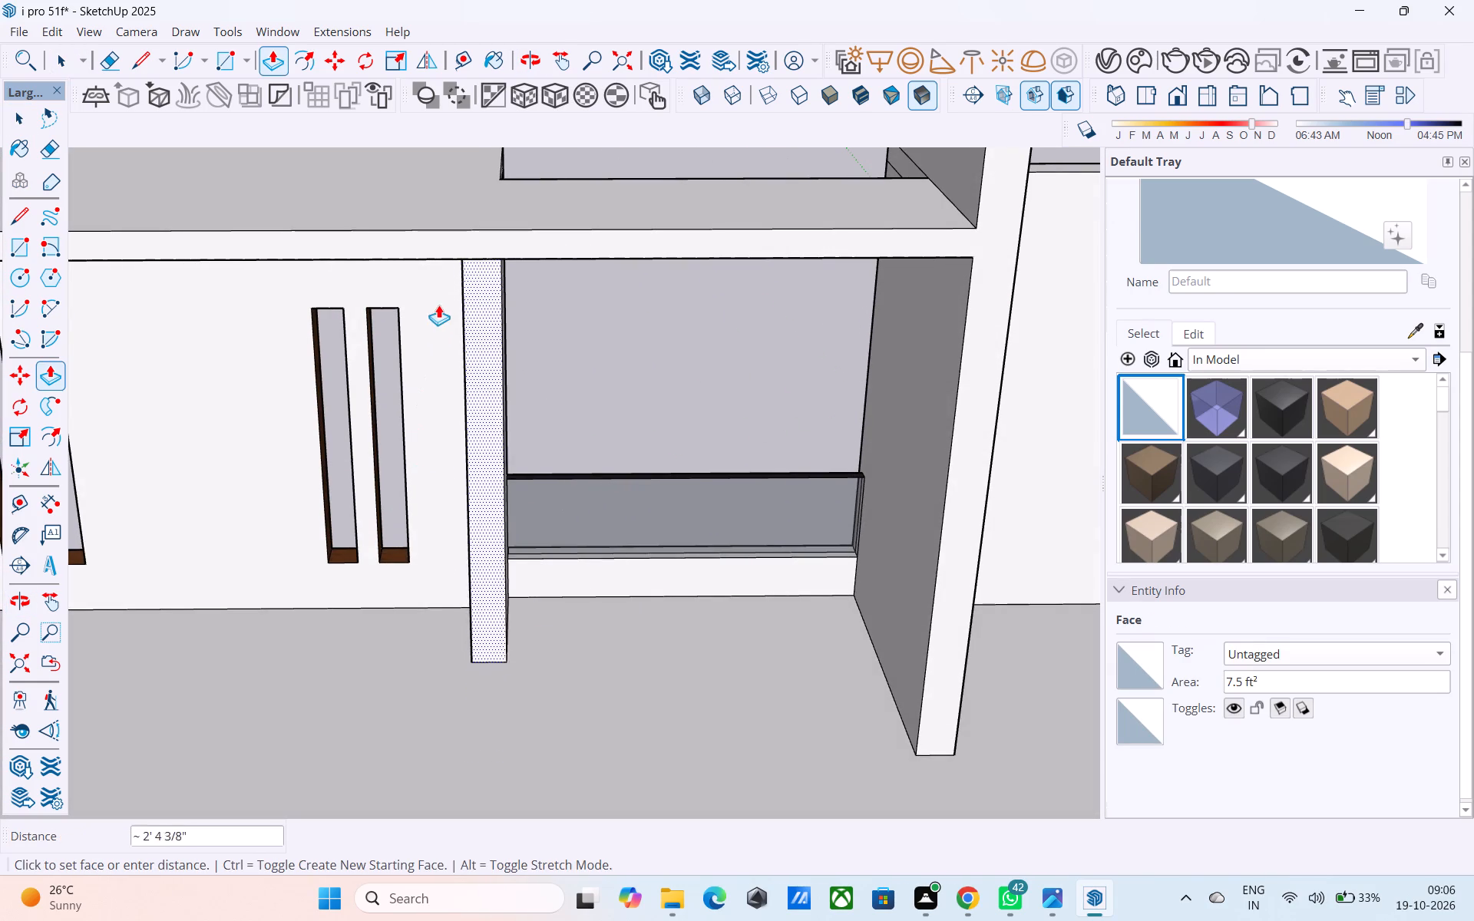
click(451, 246)
Examine the extended partition under the slab, the upper-floor interior and the outer facade from around the building.
scroll(505, 385, down, 8)
middle_drag(507, 480, 408, 536)
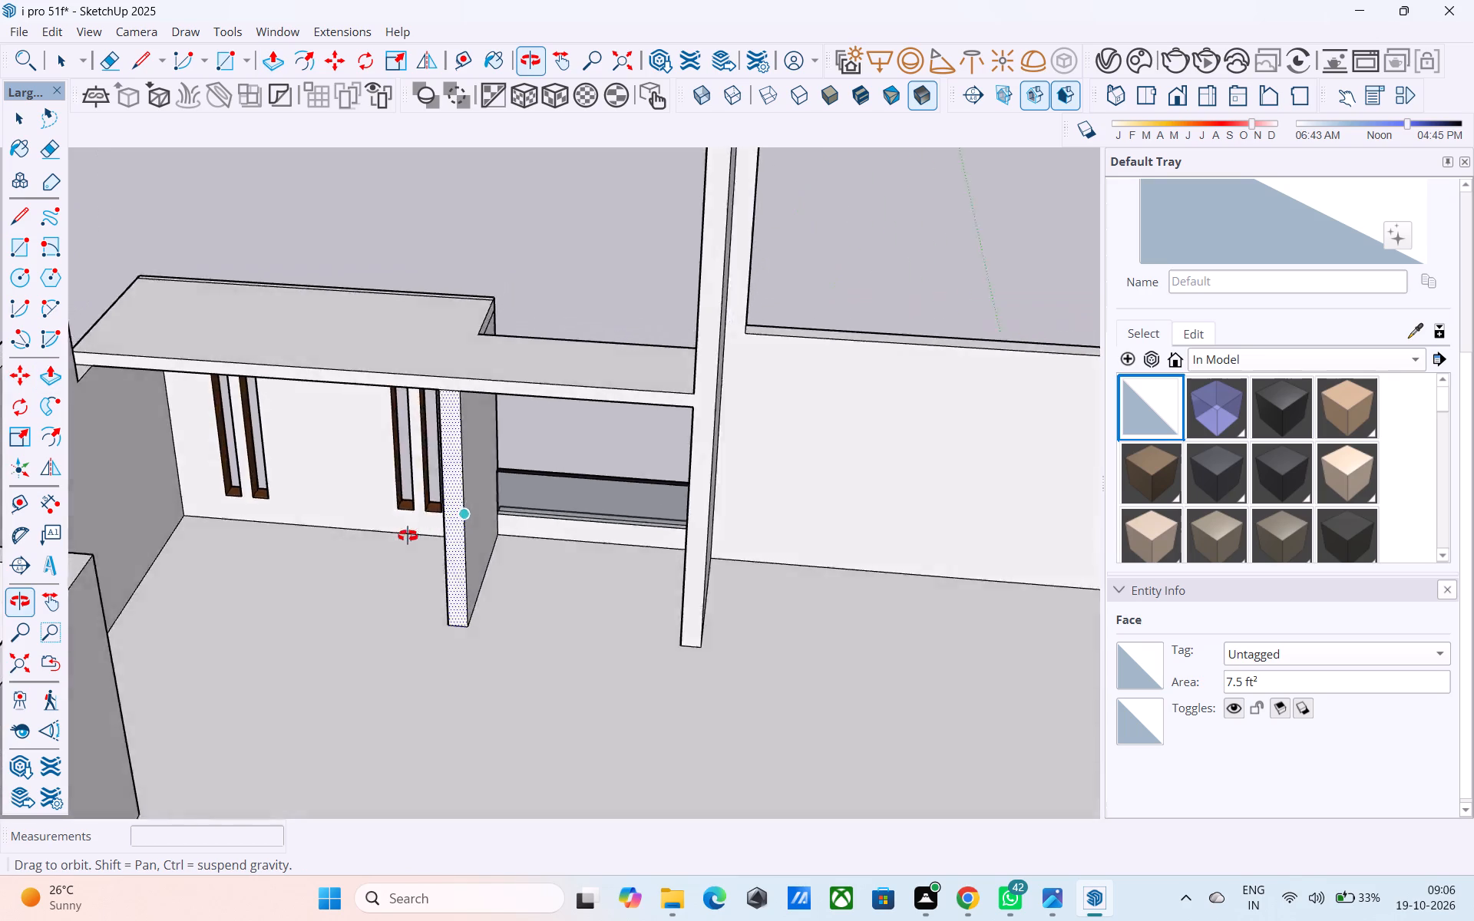
middle_drag(408, 536, 606, 556)
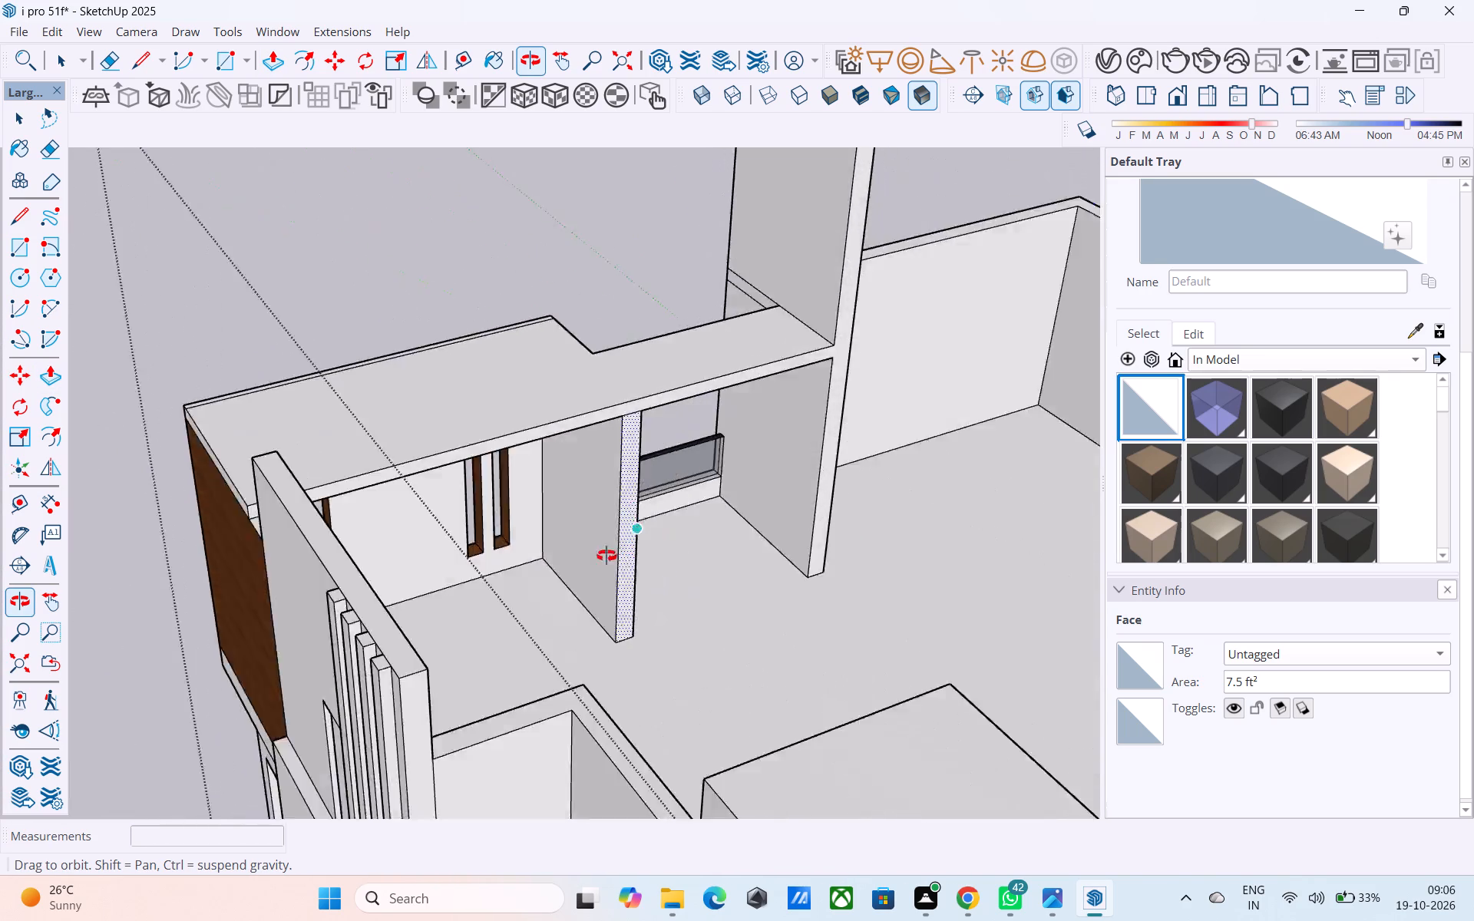
middle_drag(606, 556, 425, 537)
scroll(462, 469, down, 8)
middle_drag(464, 488, 300, 645)
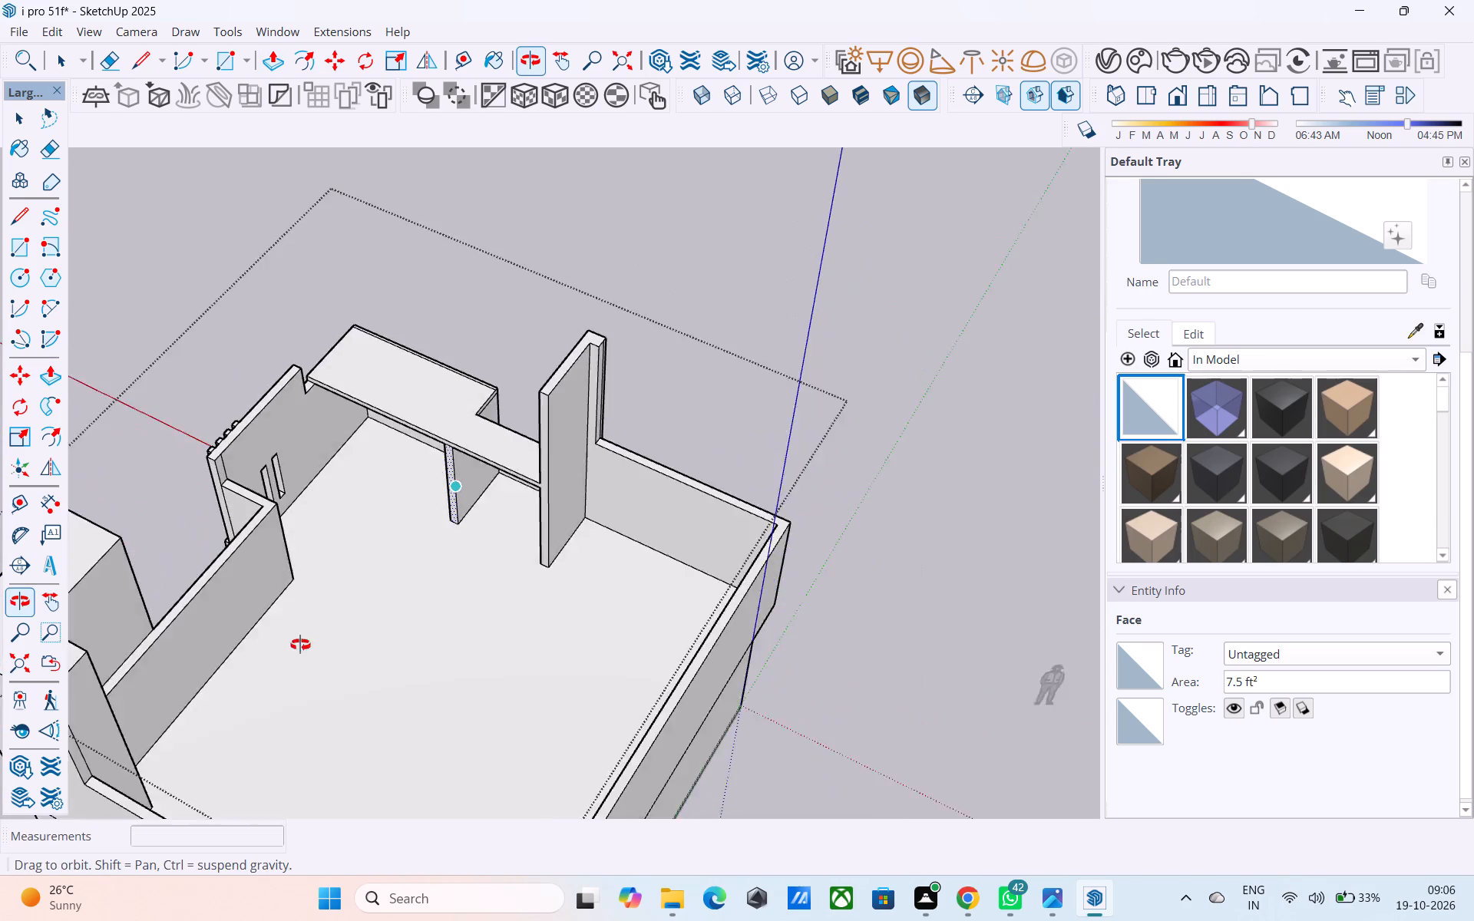
middle_drag(300, 645, 174, 634)
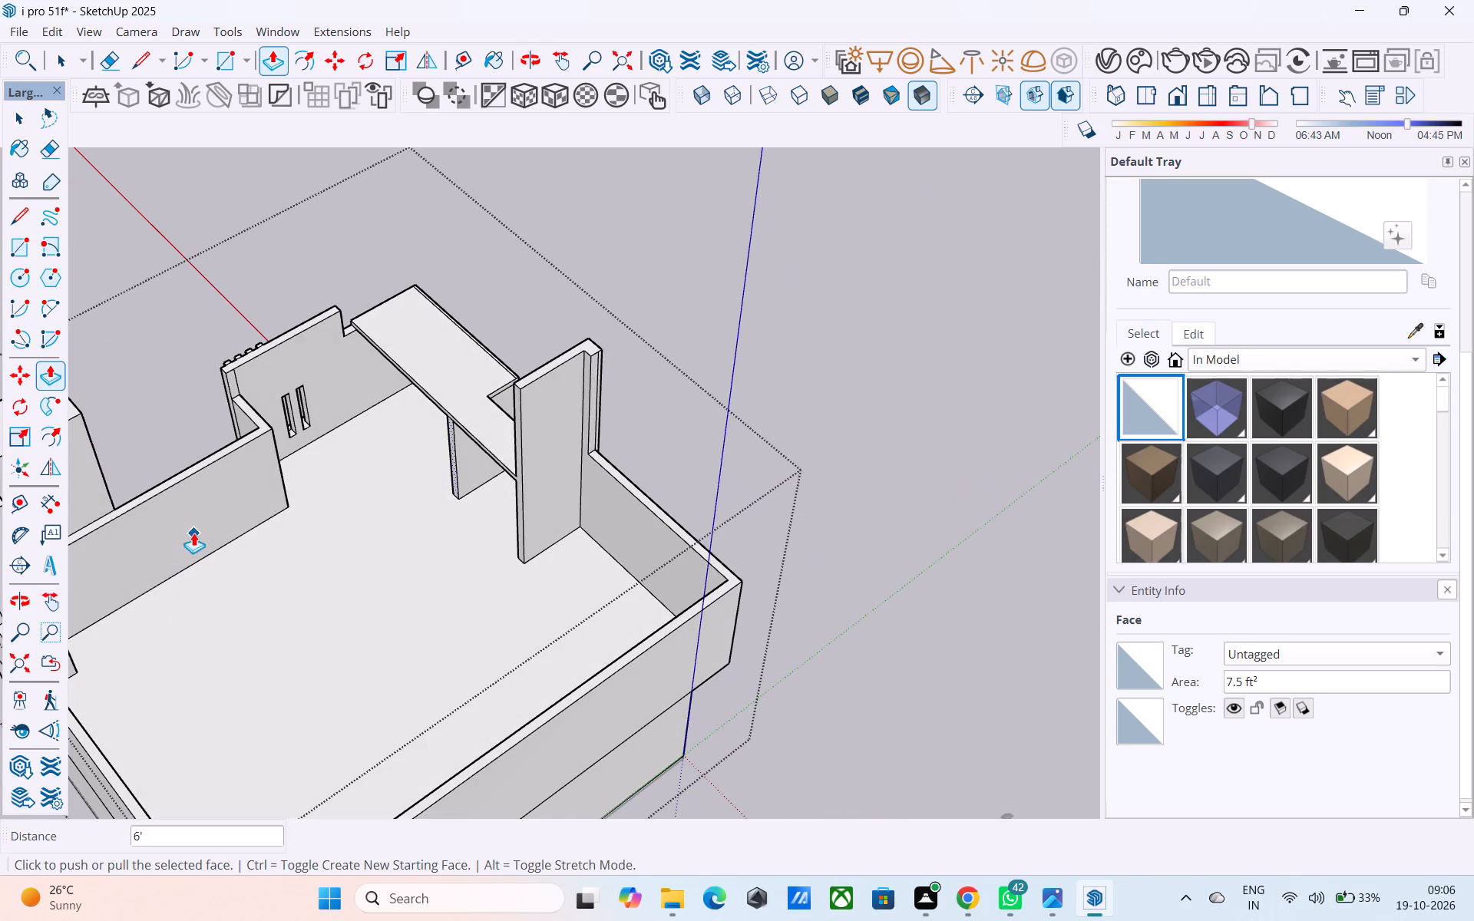
middle_drag(193, 531, 207, 589)
middle_drag(207, 589, 211, 696)
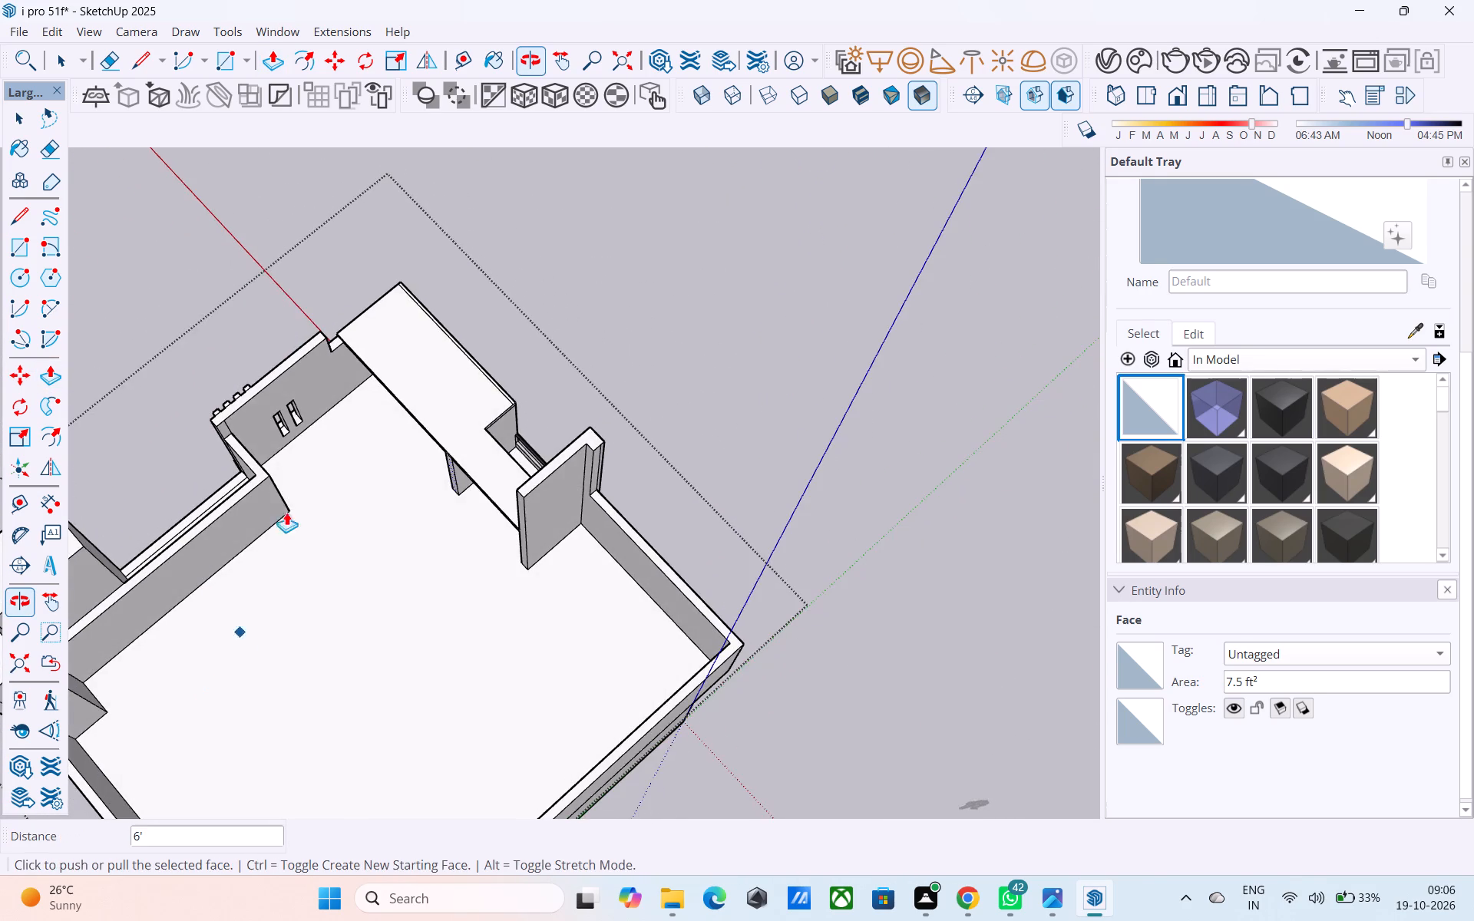
scroll(279, 413, up, 8)
middle_drag(184, 394, 210, 377)
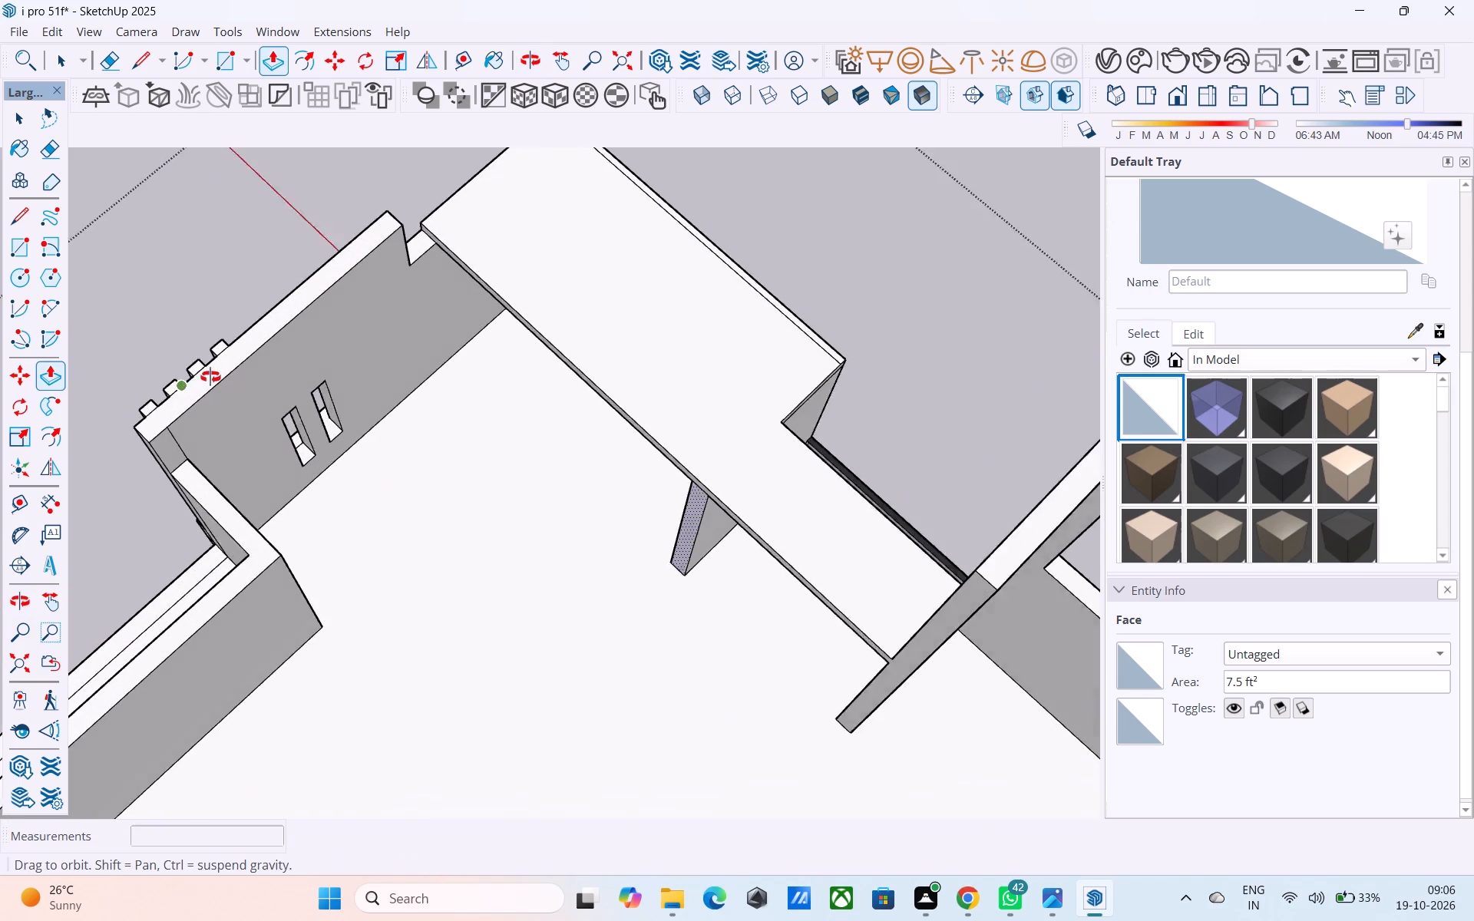
middle_drag(210, 377, 321, 302)
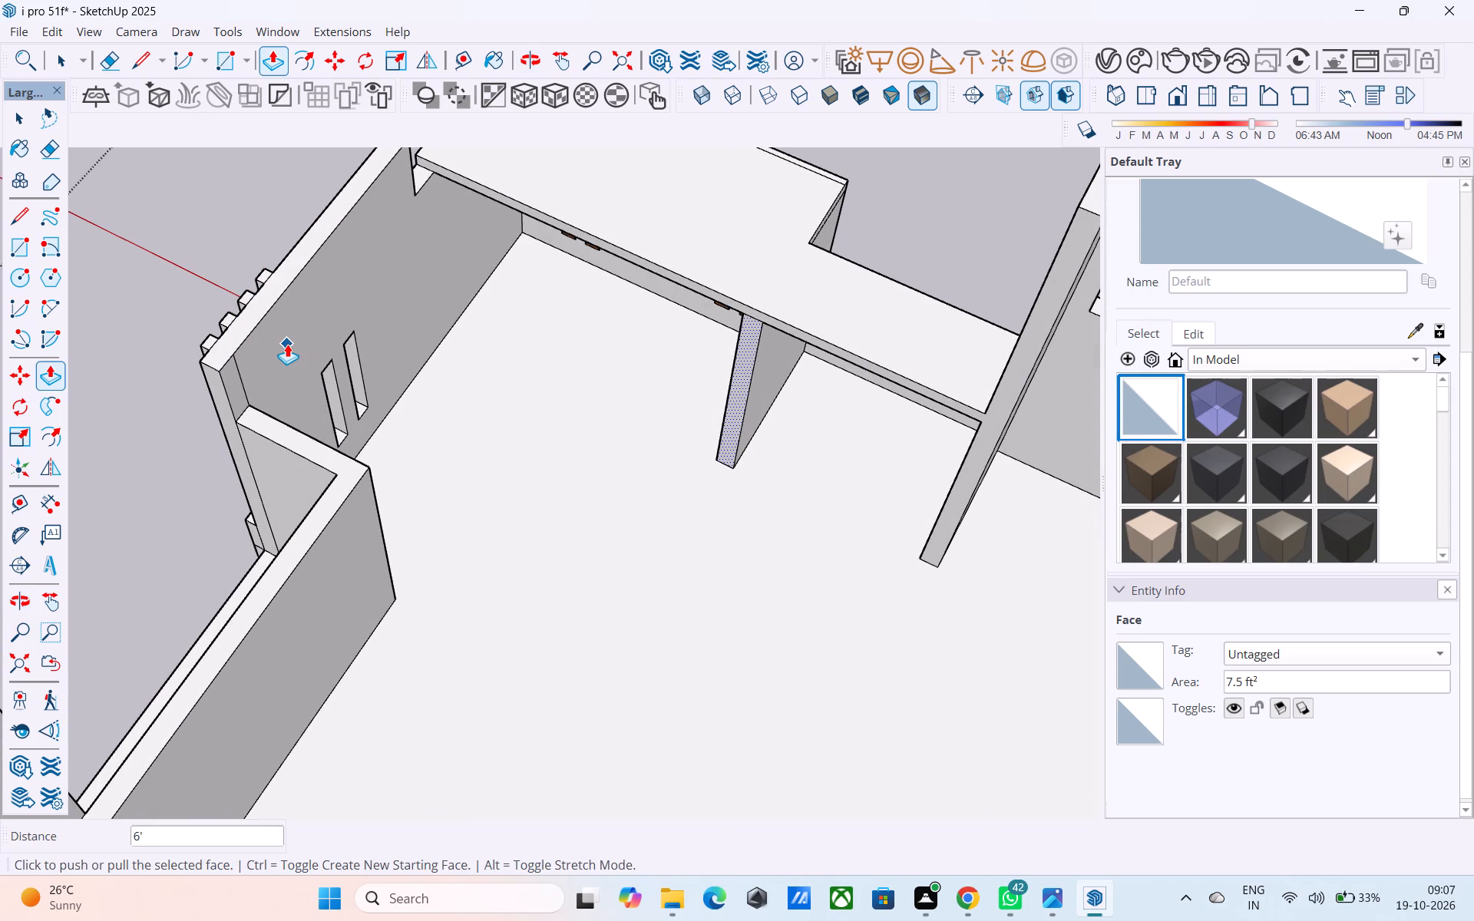
middle_drag(350, 715, 320, 564)
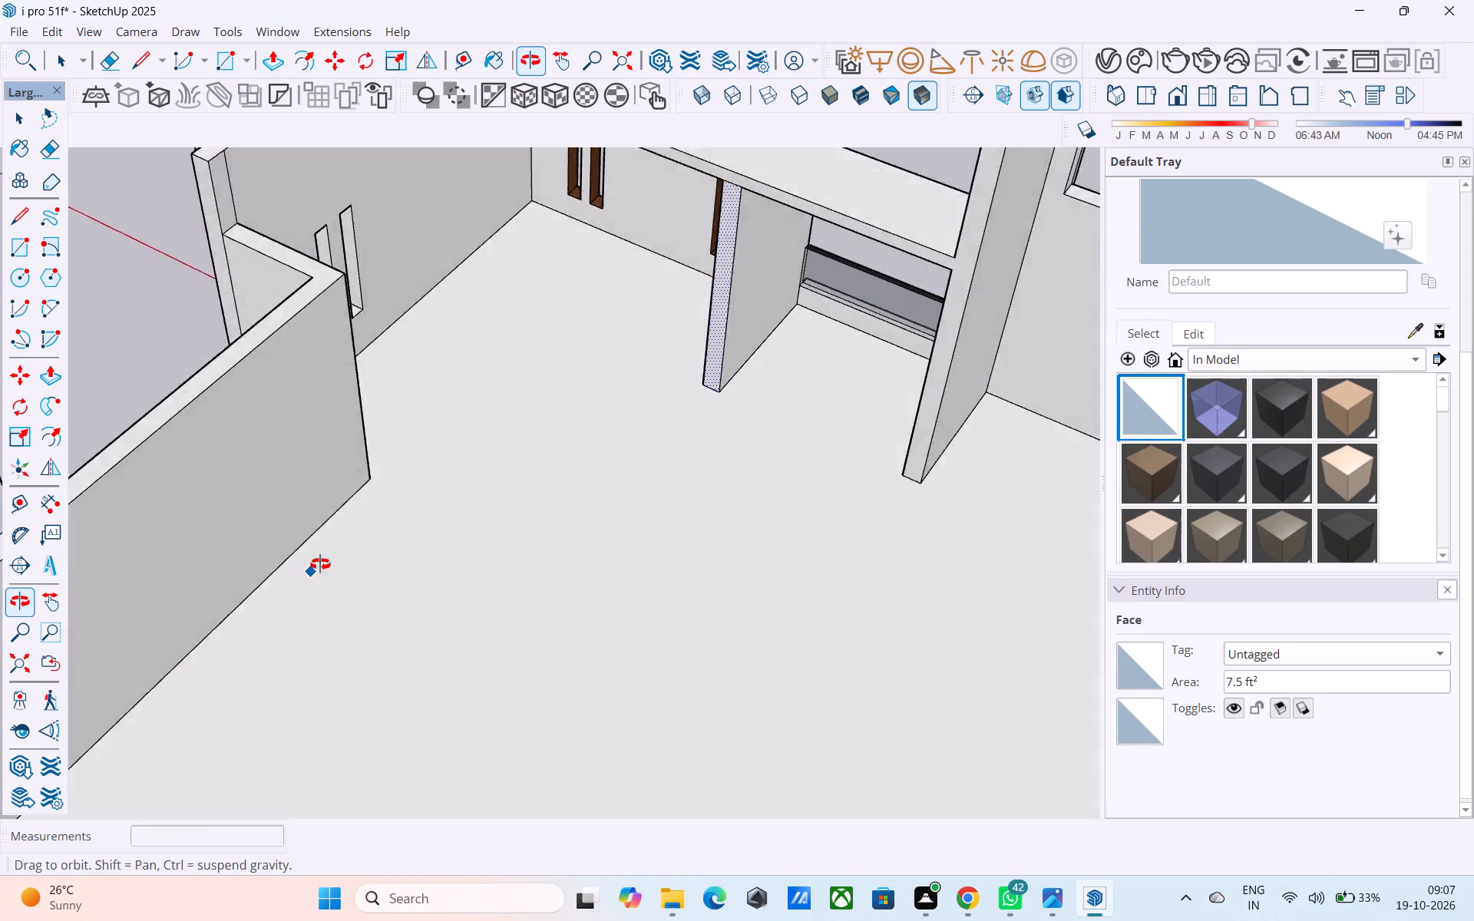
middle_drag(320, 564, 591, 512)
scroll(289, 510, down, 8)
middle_drag(354, 537, 857, 444)
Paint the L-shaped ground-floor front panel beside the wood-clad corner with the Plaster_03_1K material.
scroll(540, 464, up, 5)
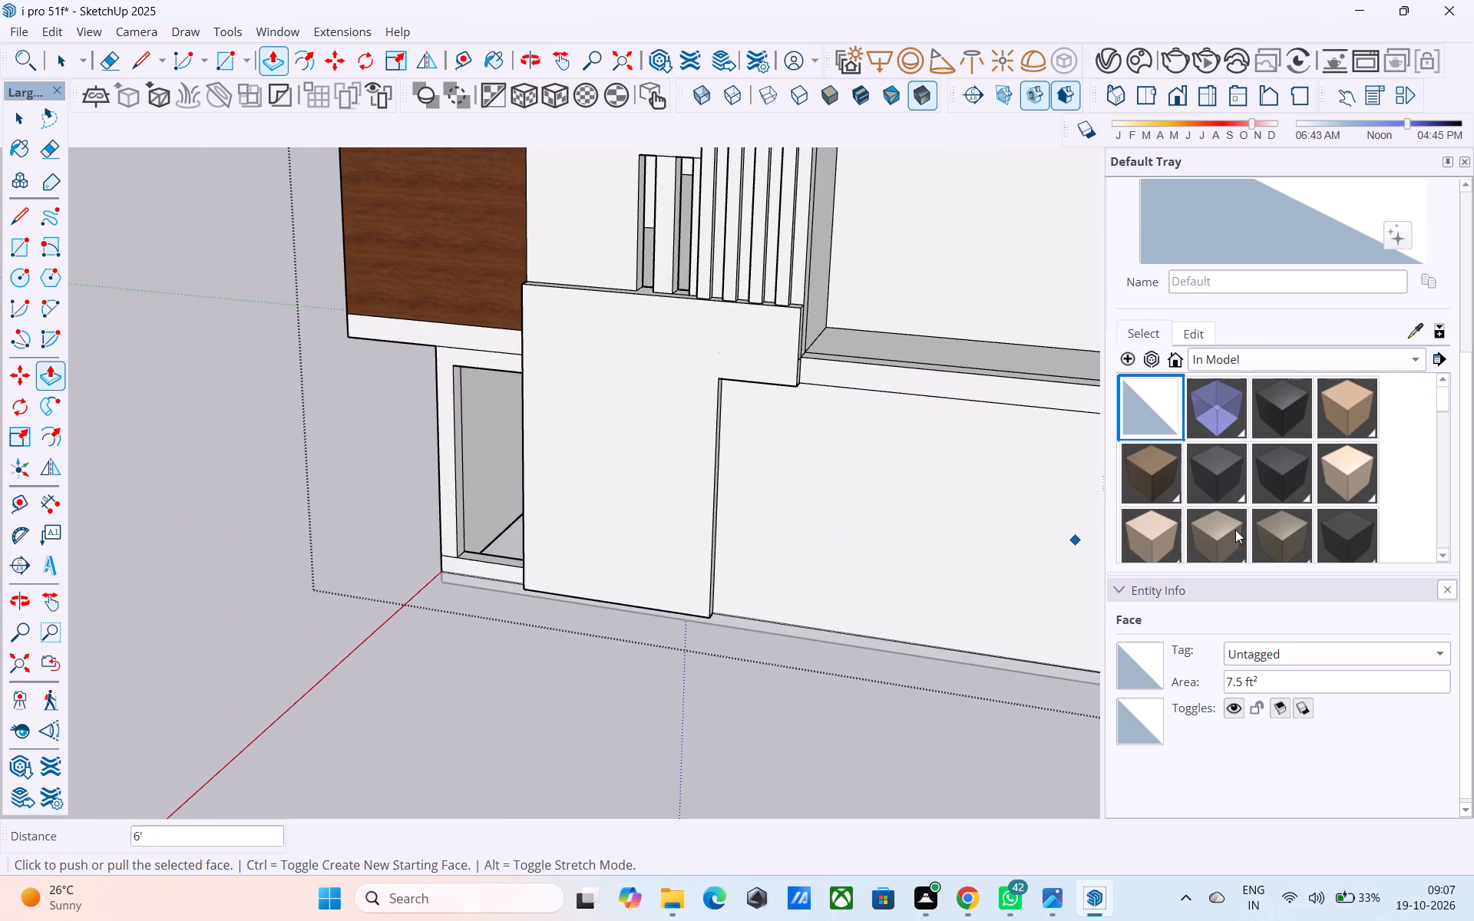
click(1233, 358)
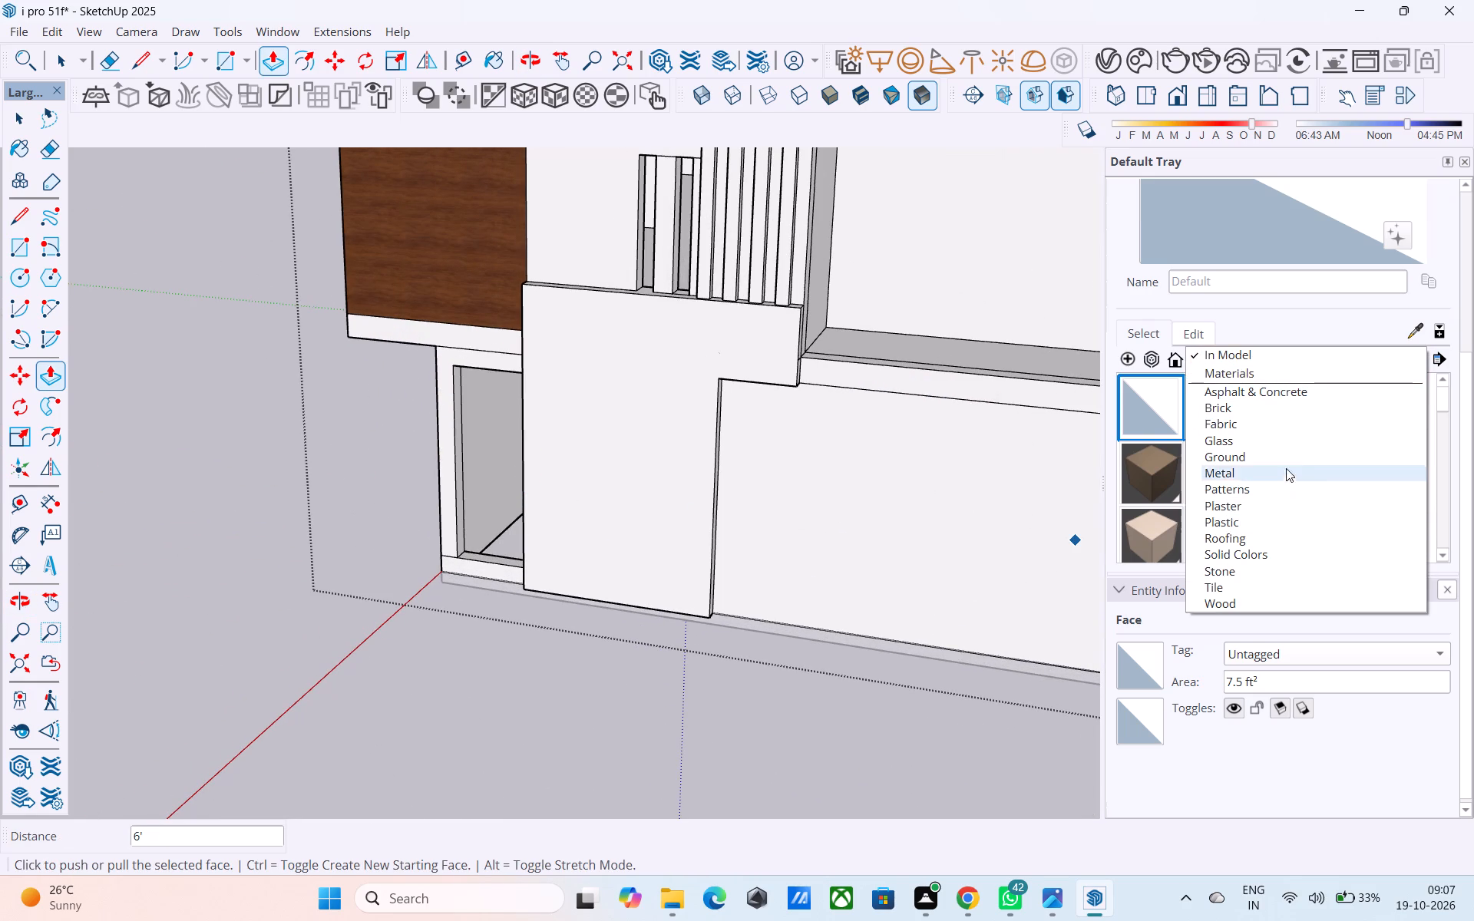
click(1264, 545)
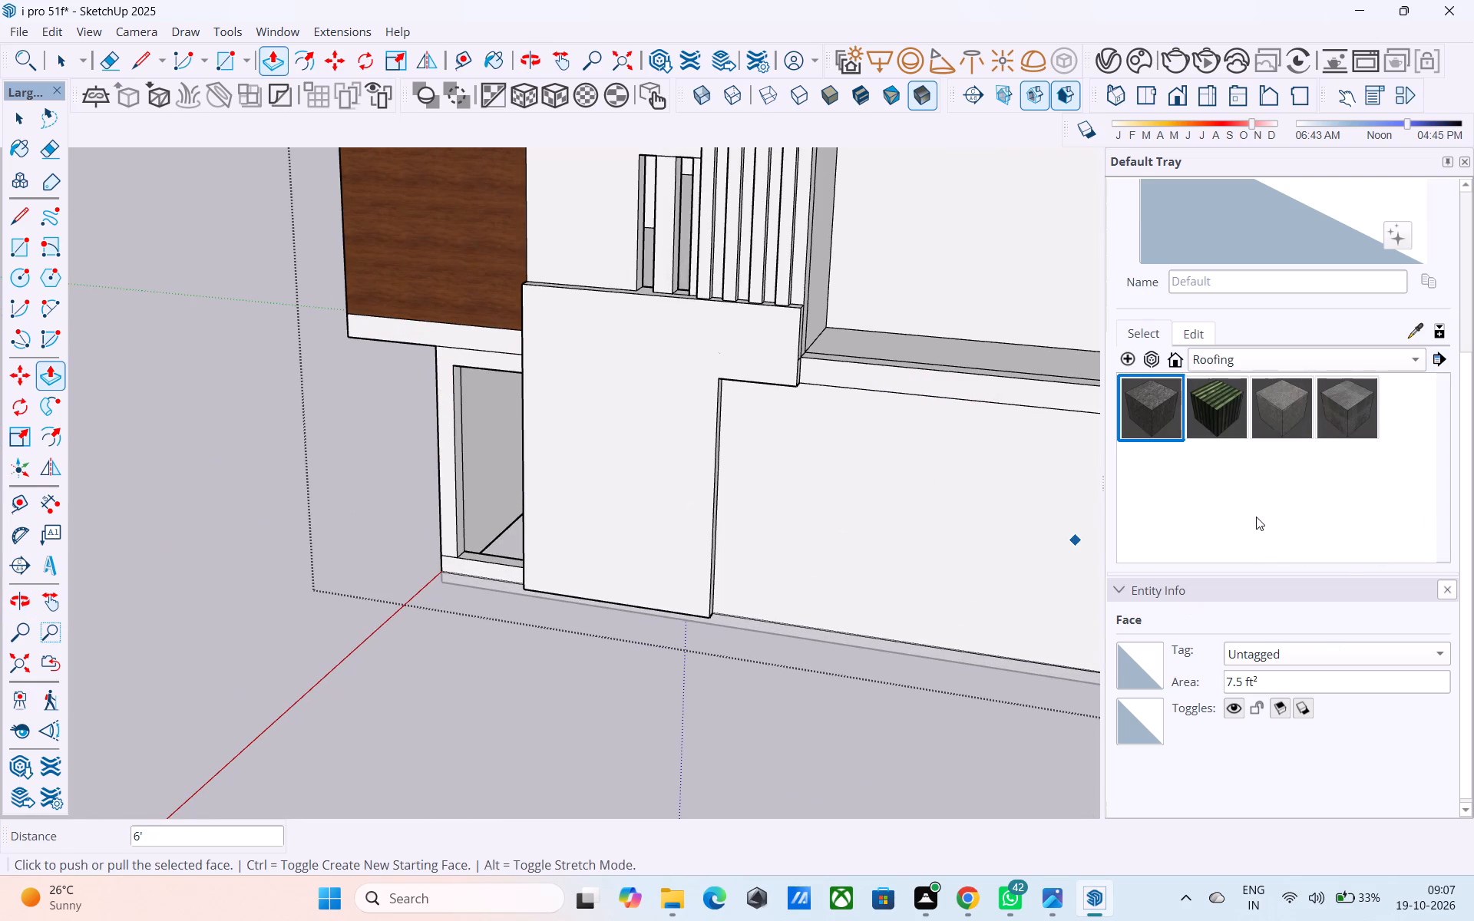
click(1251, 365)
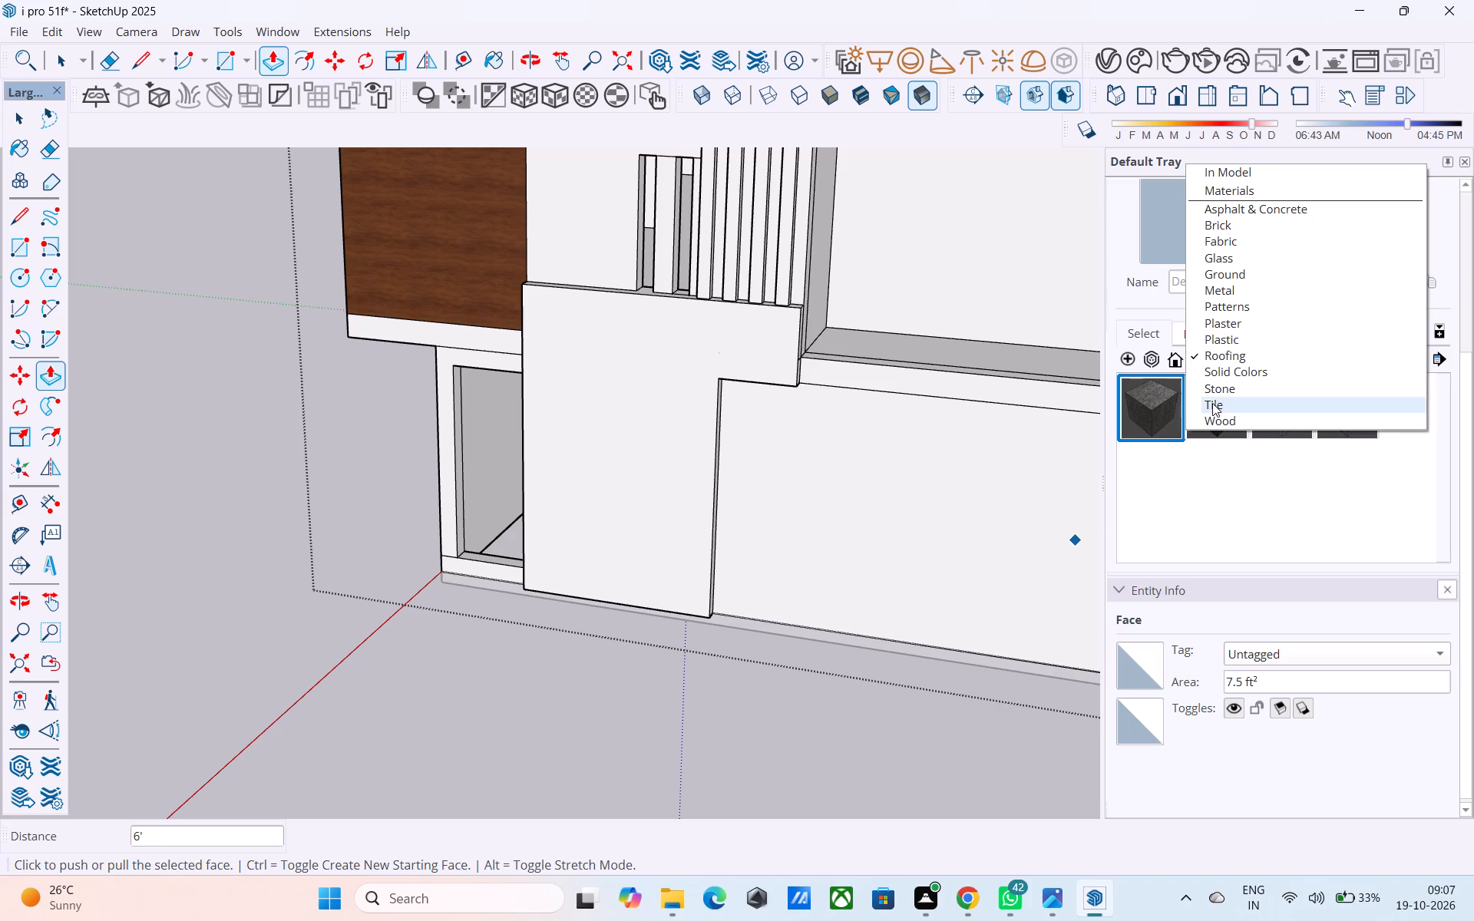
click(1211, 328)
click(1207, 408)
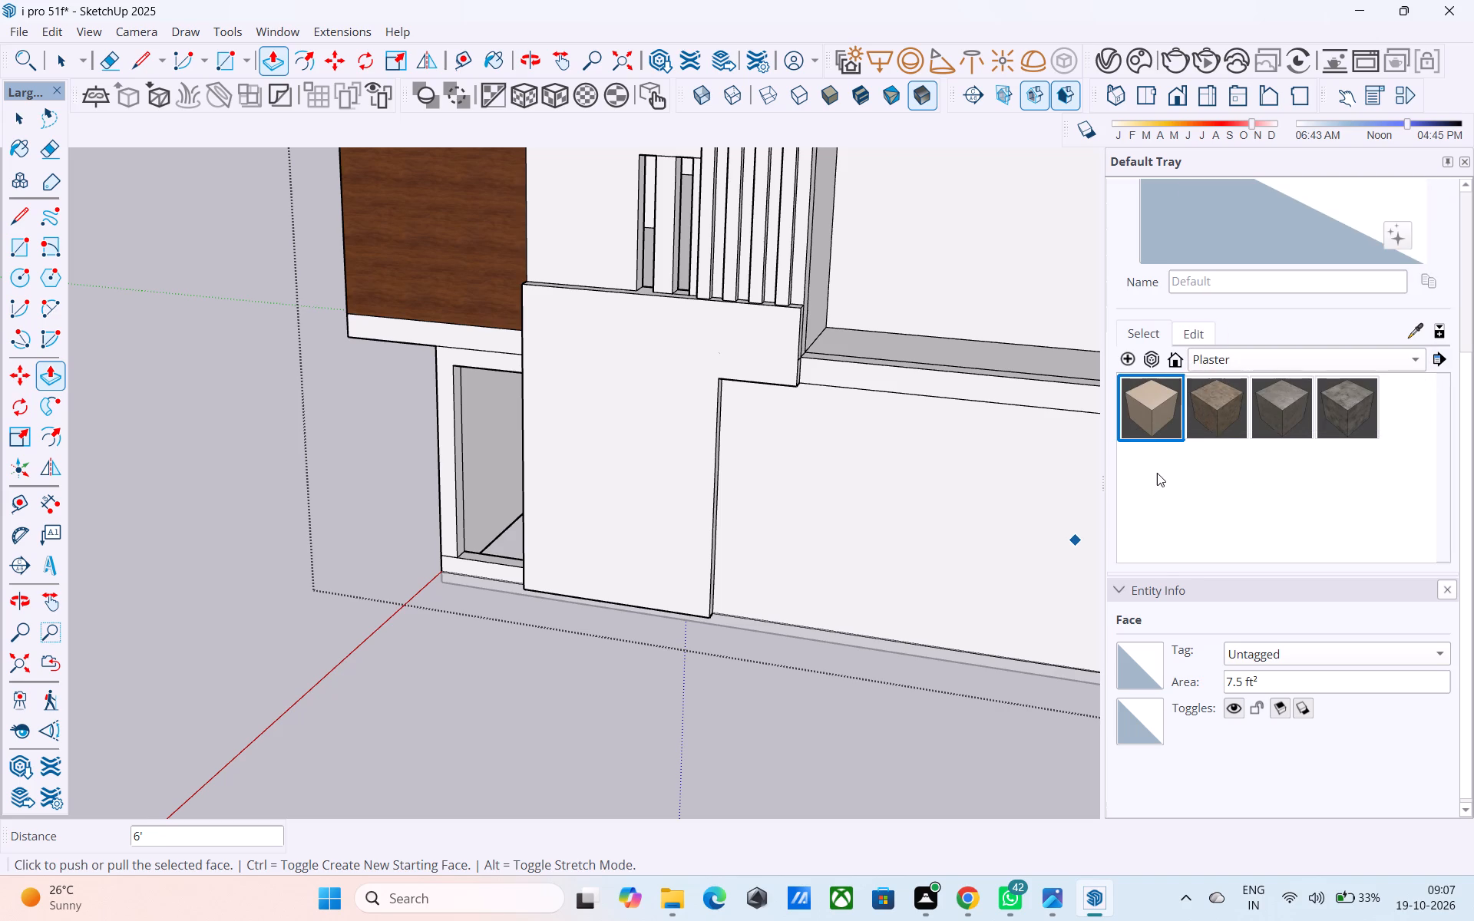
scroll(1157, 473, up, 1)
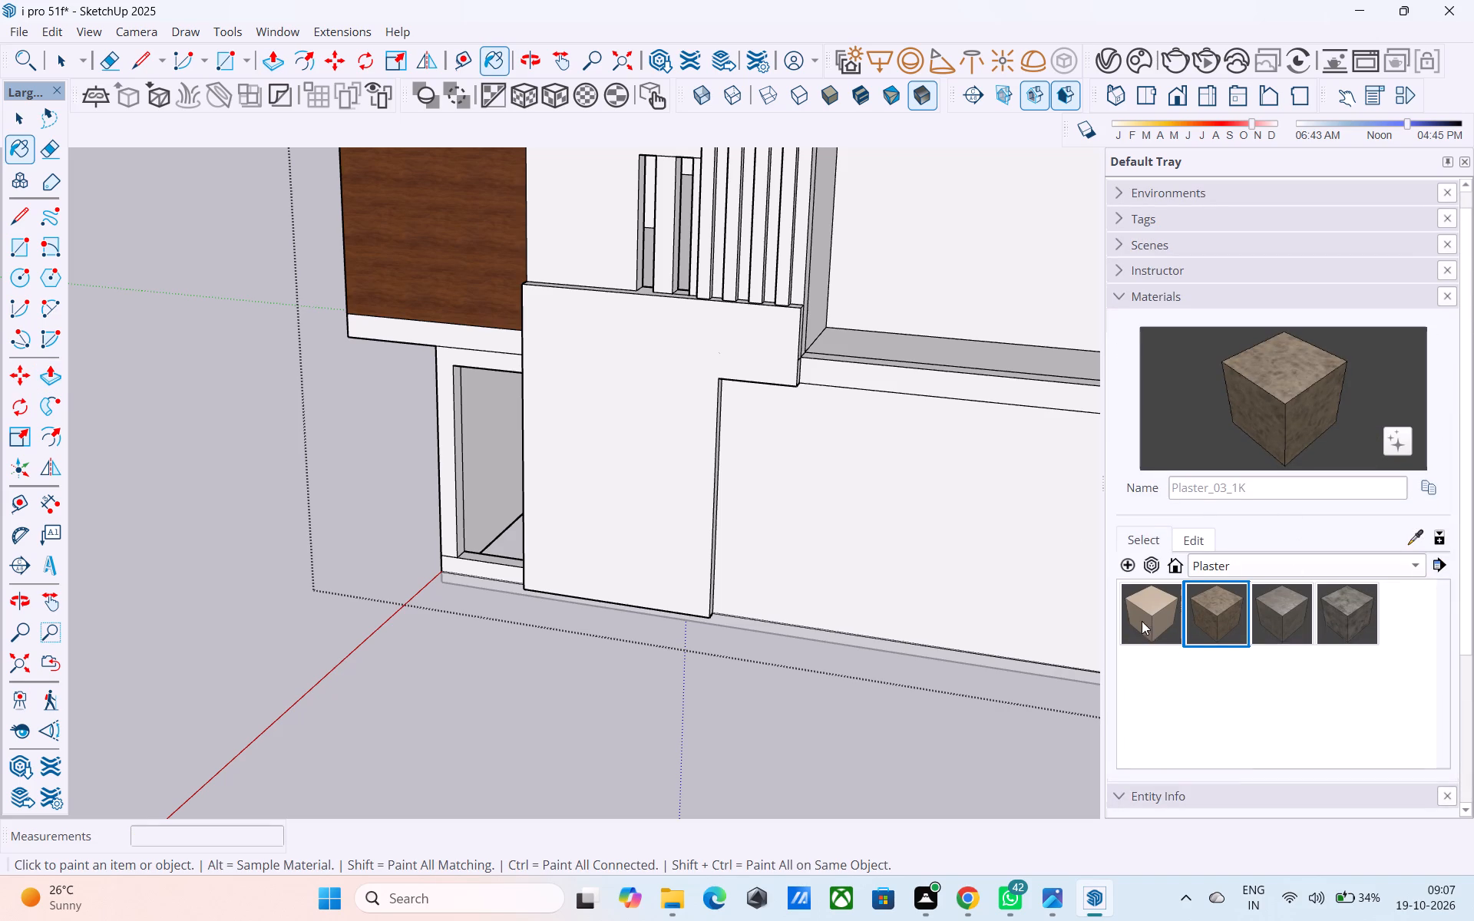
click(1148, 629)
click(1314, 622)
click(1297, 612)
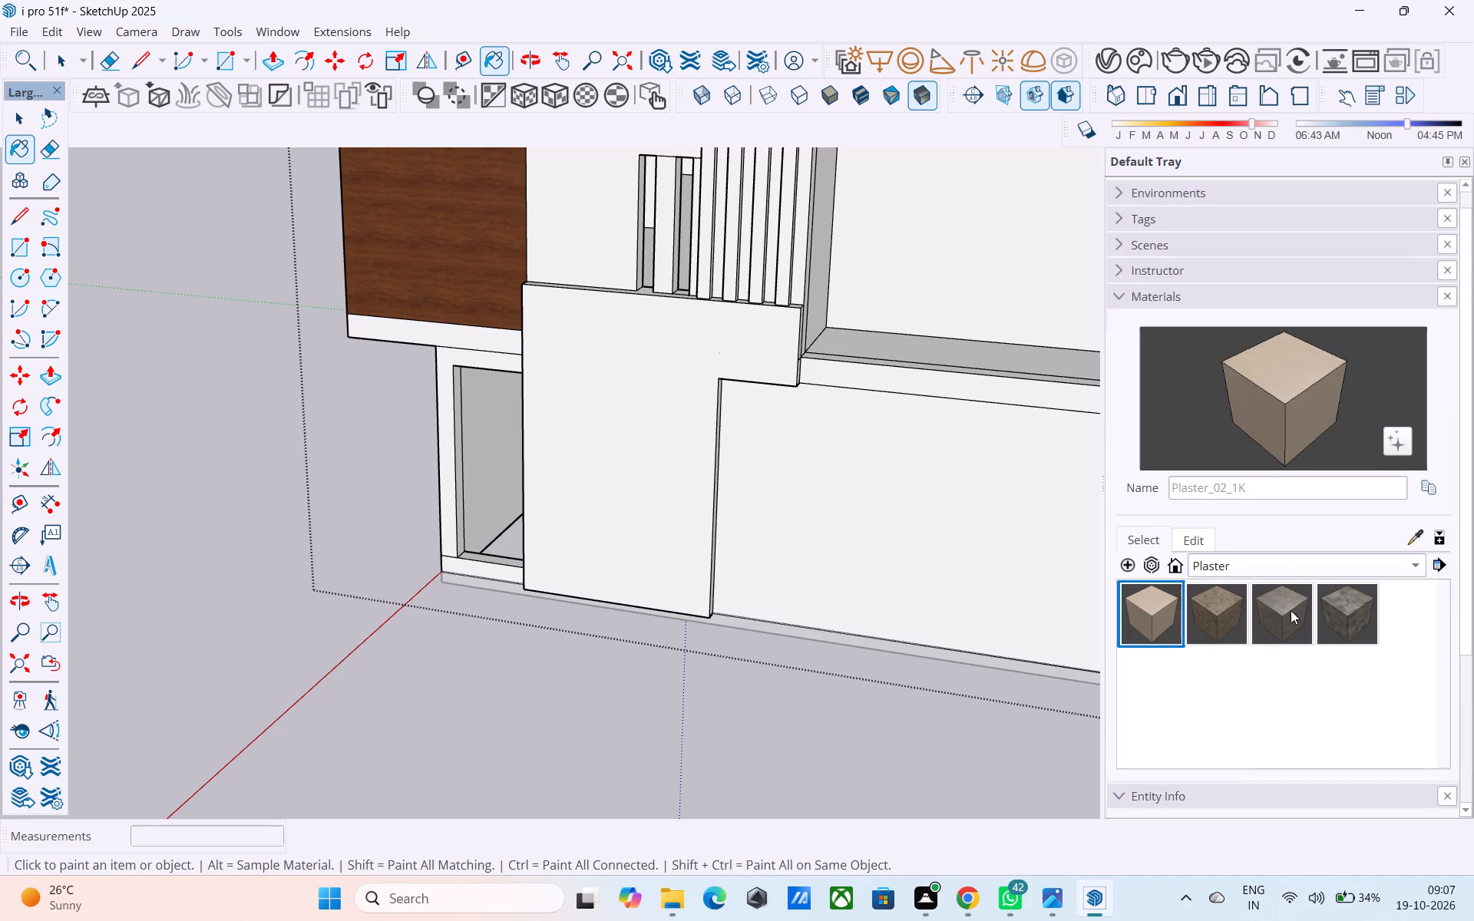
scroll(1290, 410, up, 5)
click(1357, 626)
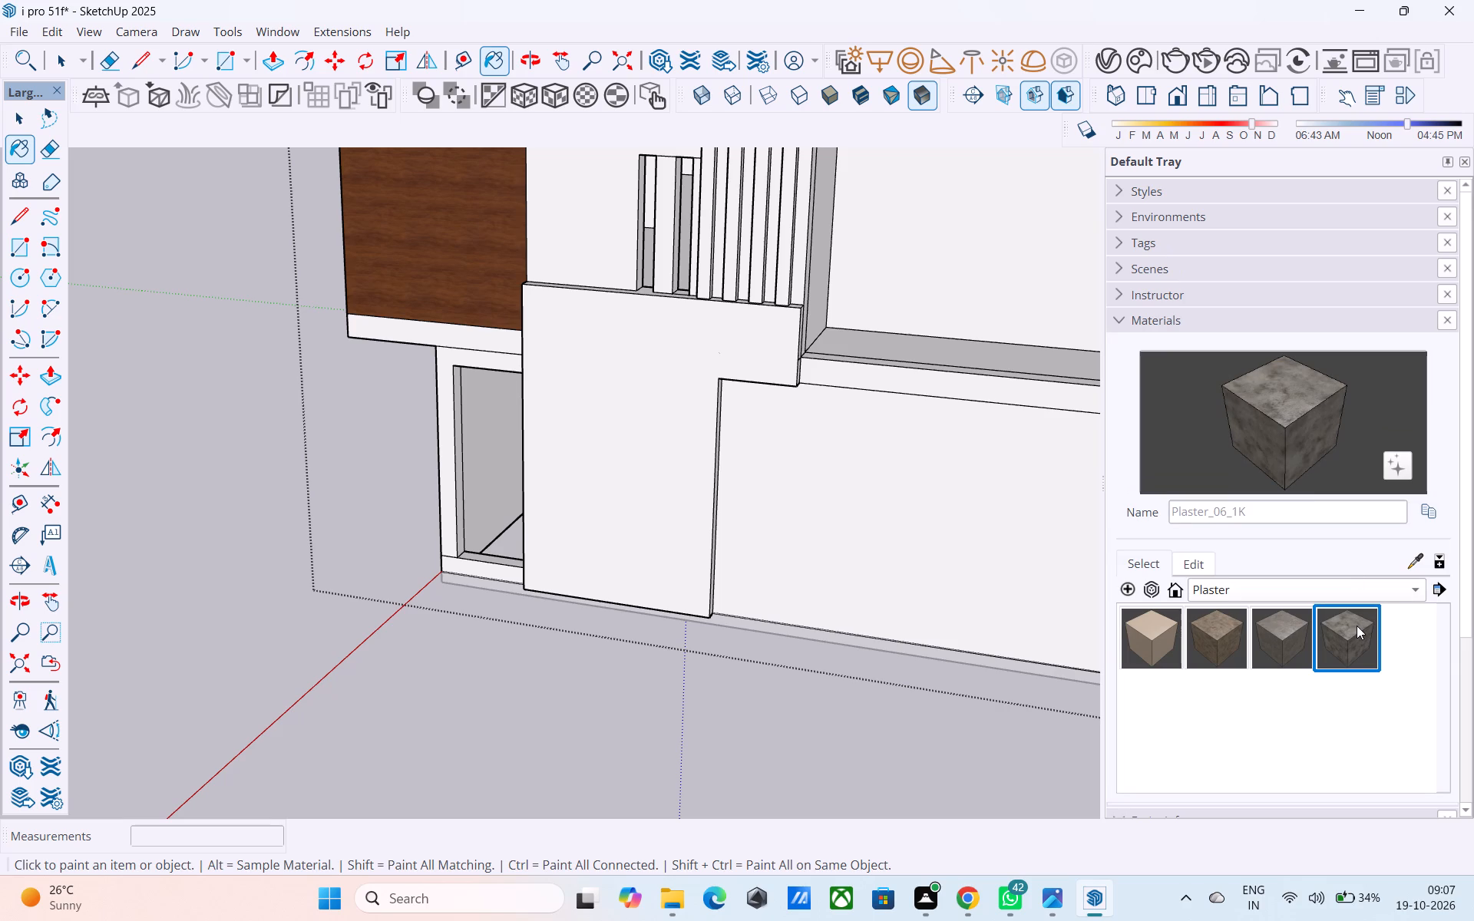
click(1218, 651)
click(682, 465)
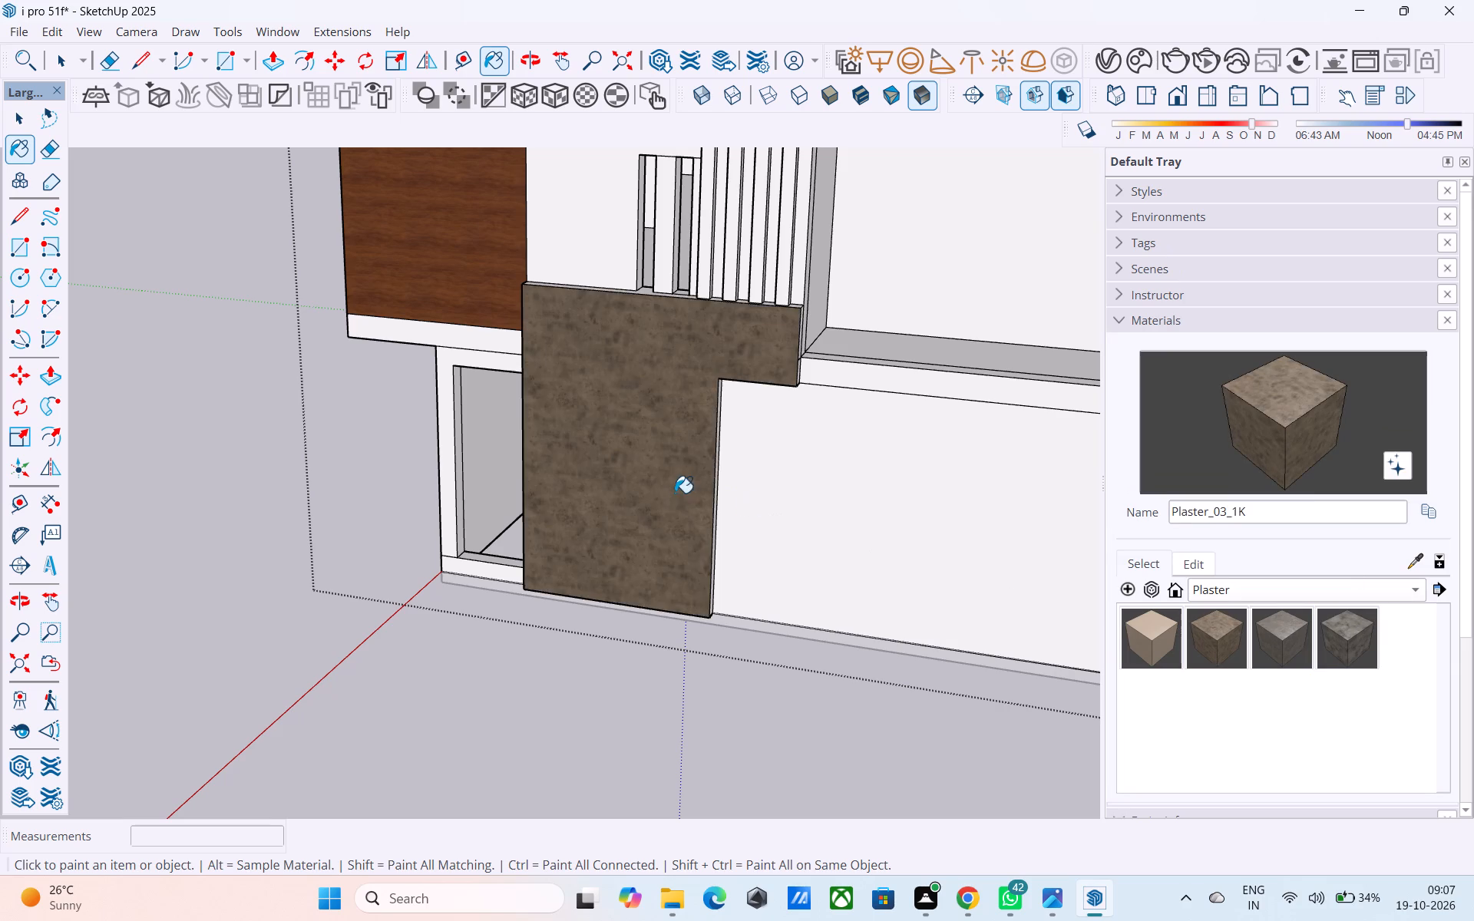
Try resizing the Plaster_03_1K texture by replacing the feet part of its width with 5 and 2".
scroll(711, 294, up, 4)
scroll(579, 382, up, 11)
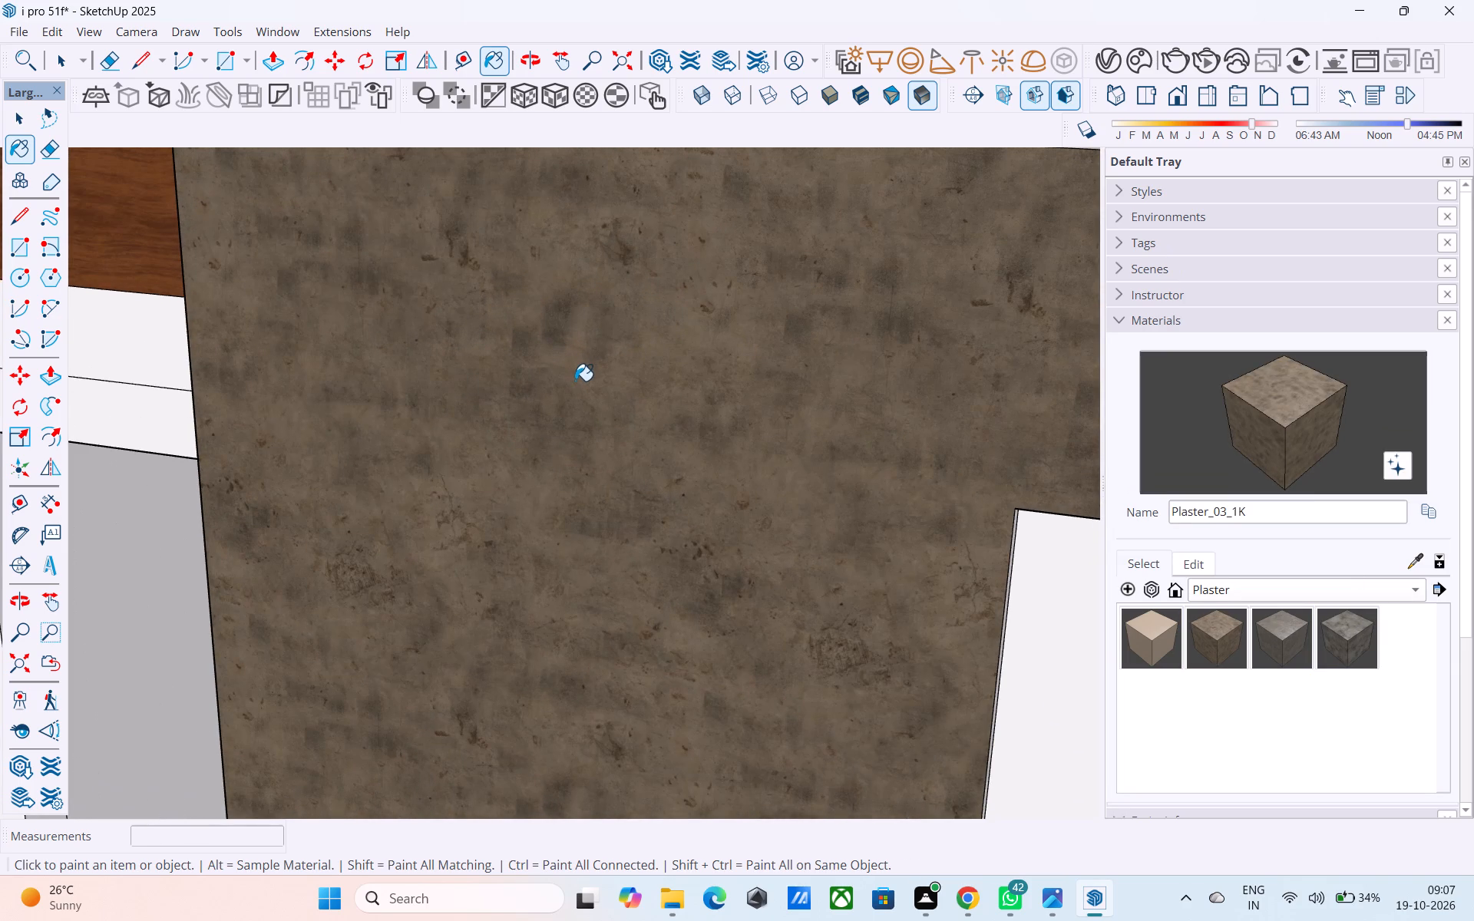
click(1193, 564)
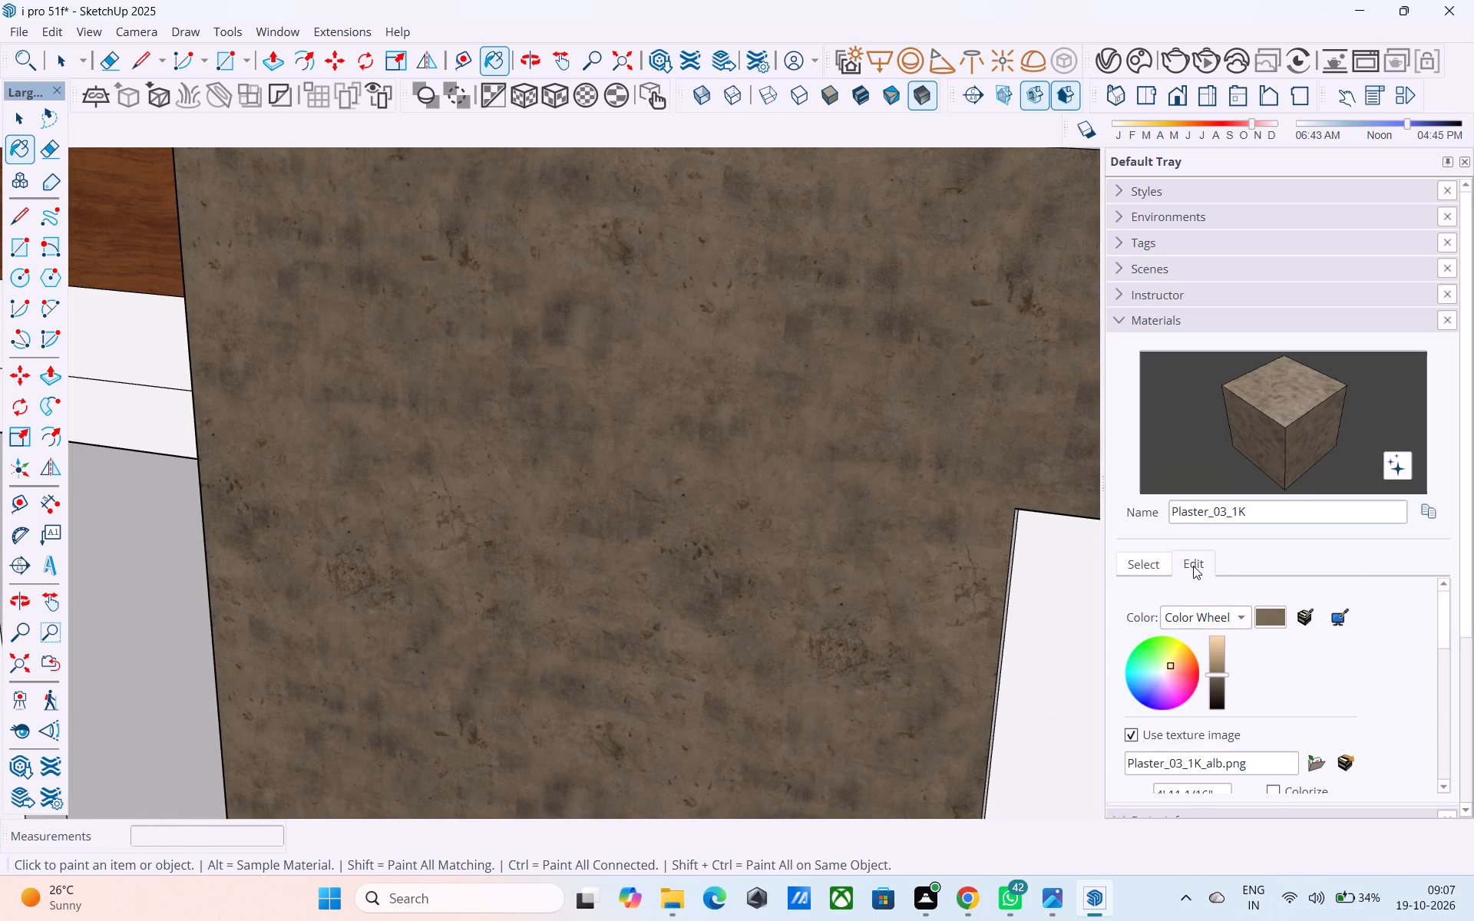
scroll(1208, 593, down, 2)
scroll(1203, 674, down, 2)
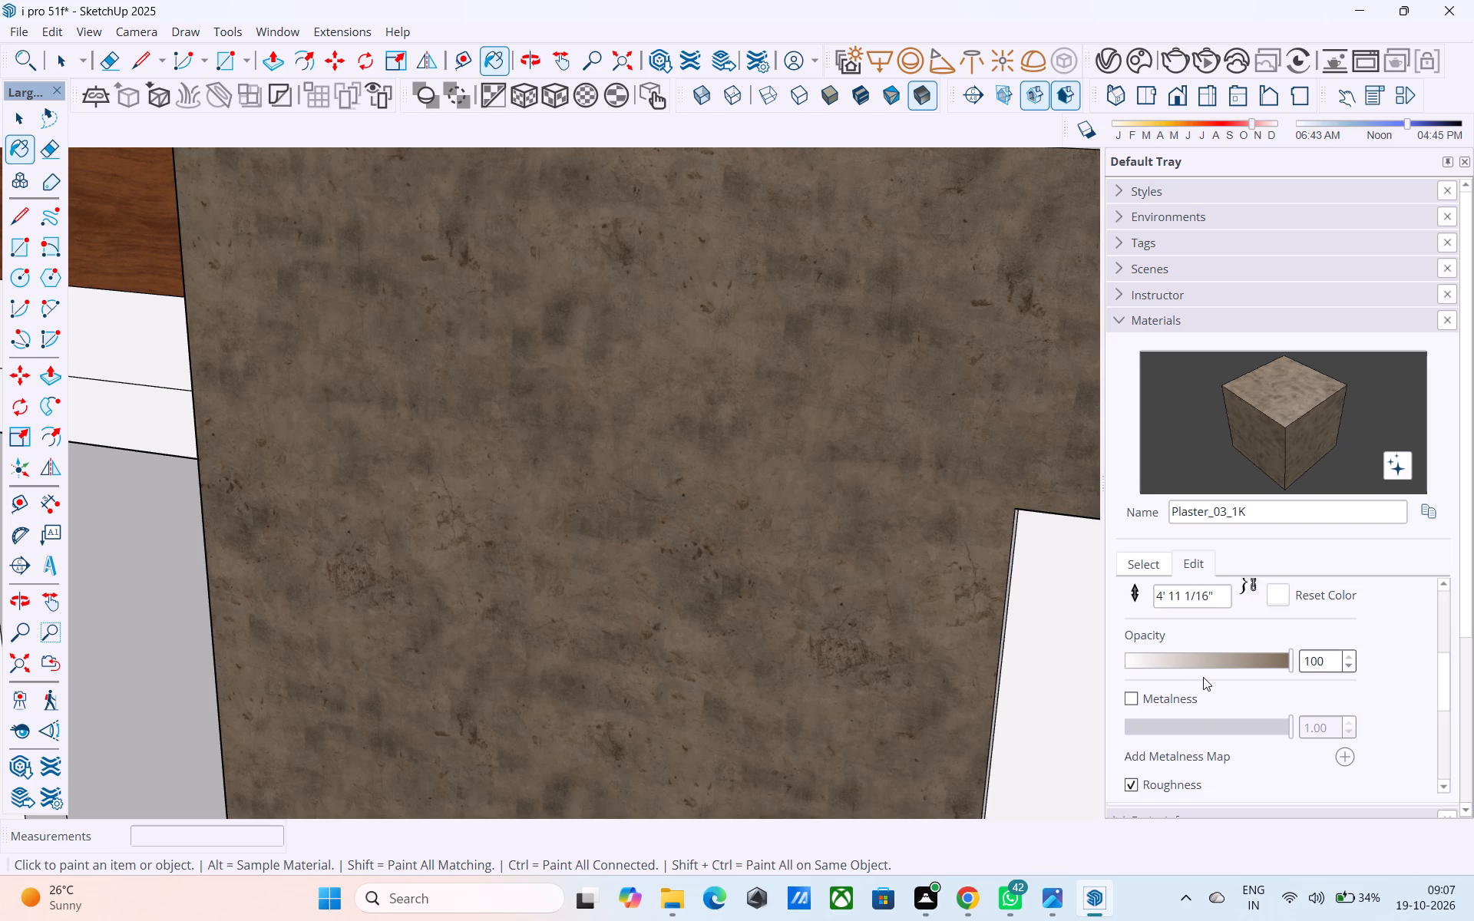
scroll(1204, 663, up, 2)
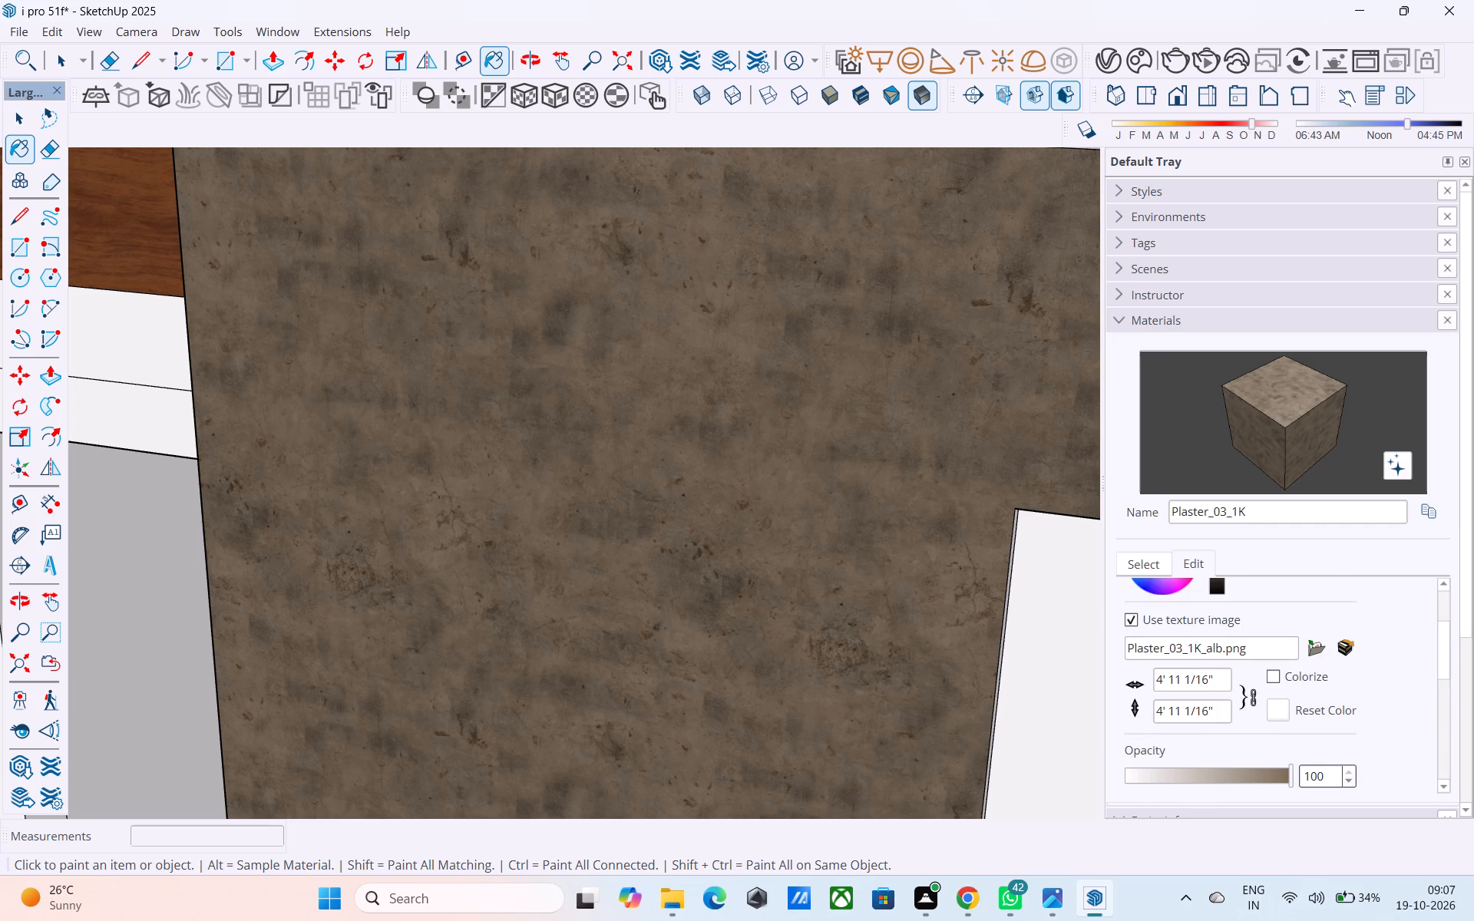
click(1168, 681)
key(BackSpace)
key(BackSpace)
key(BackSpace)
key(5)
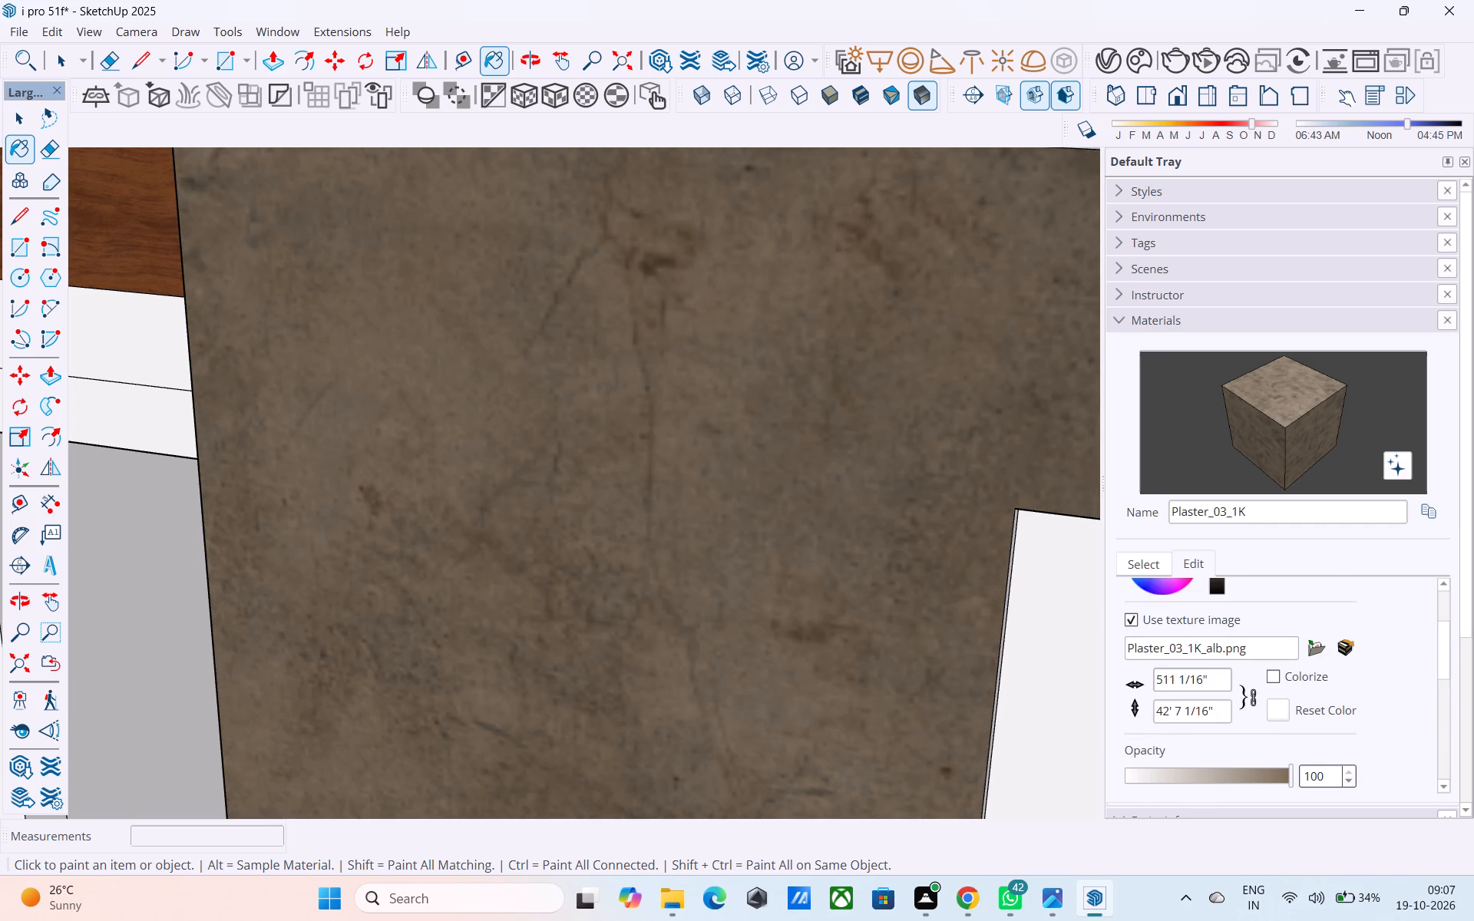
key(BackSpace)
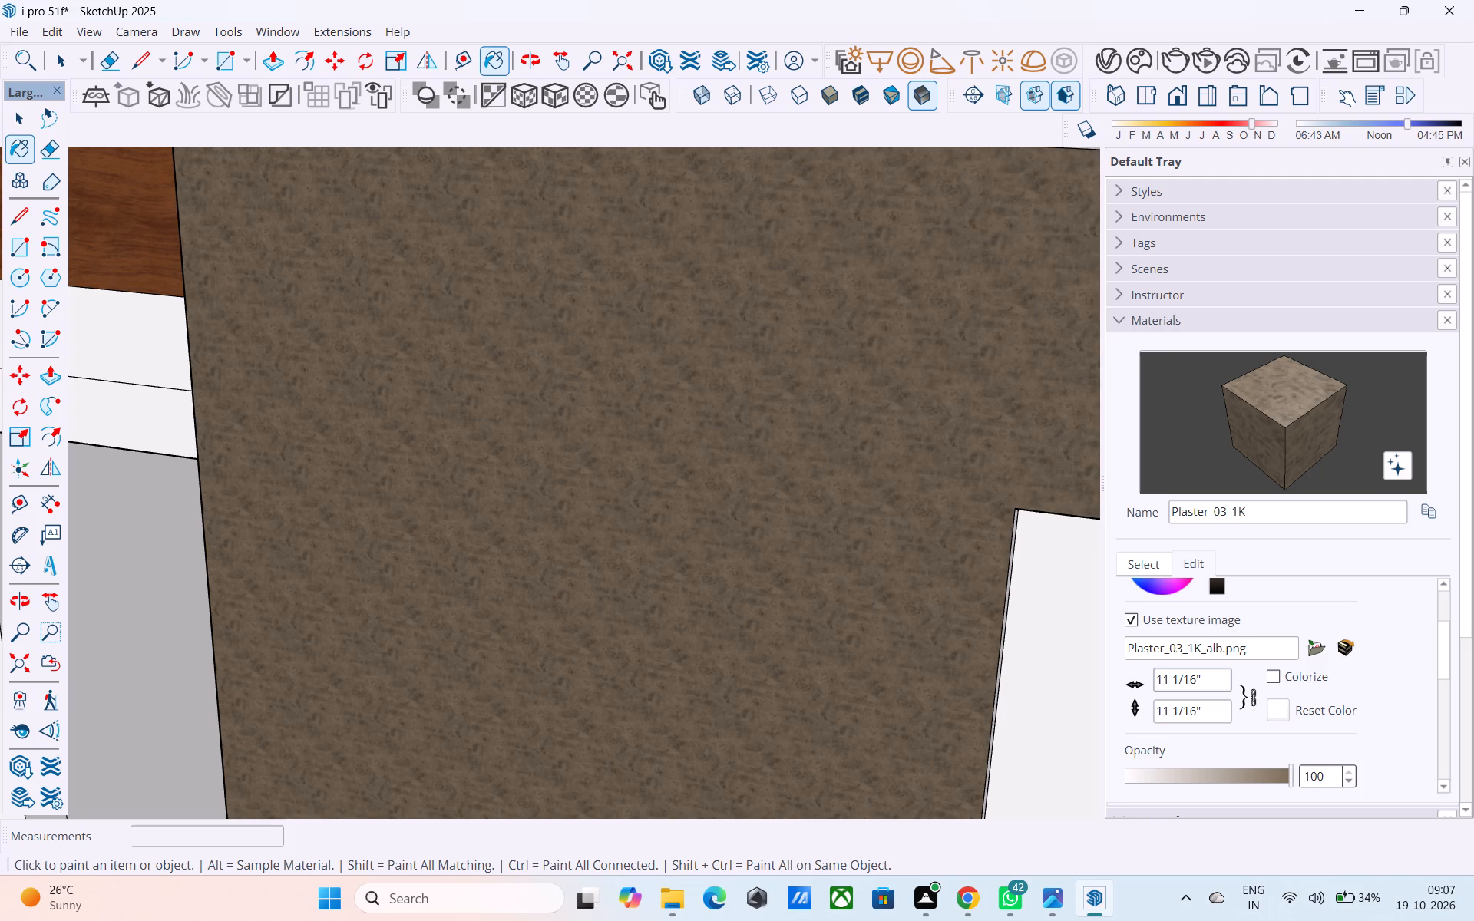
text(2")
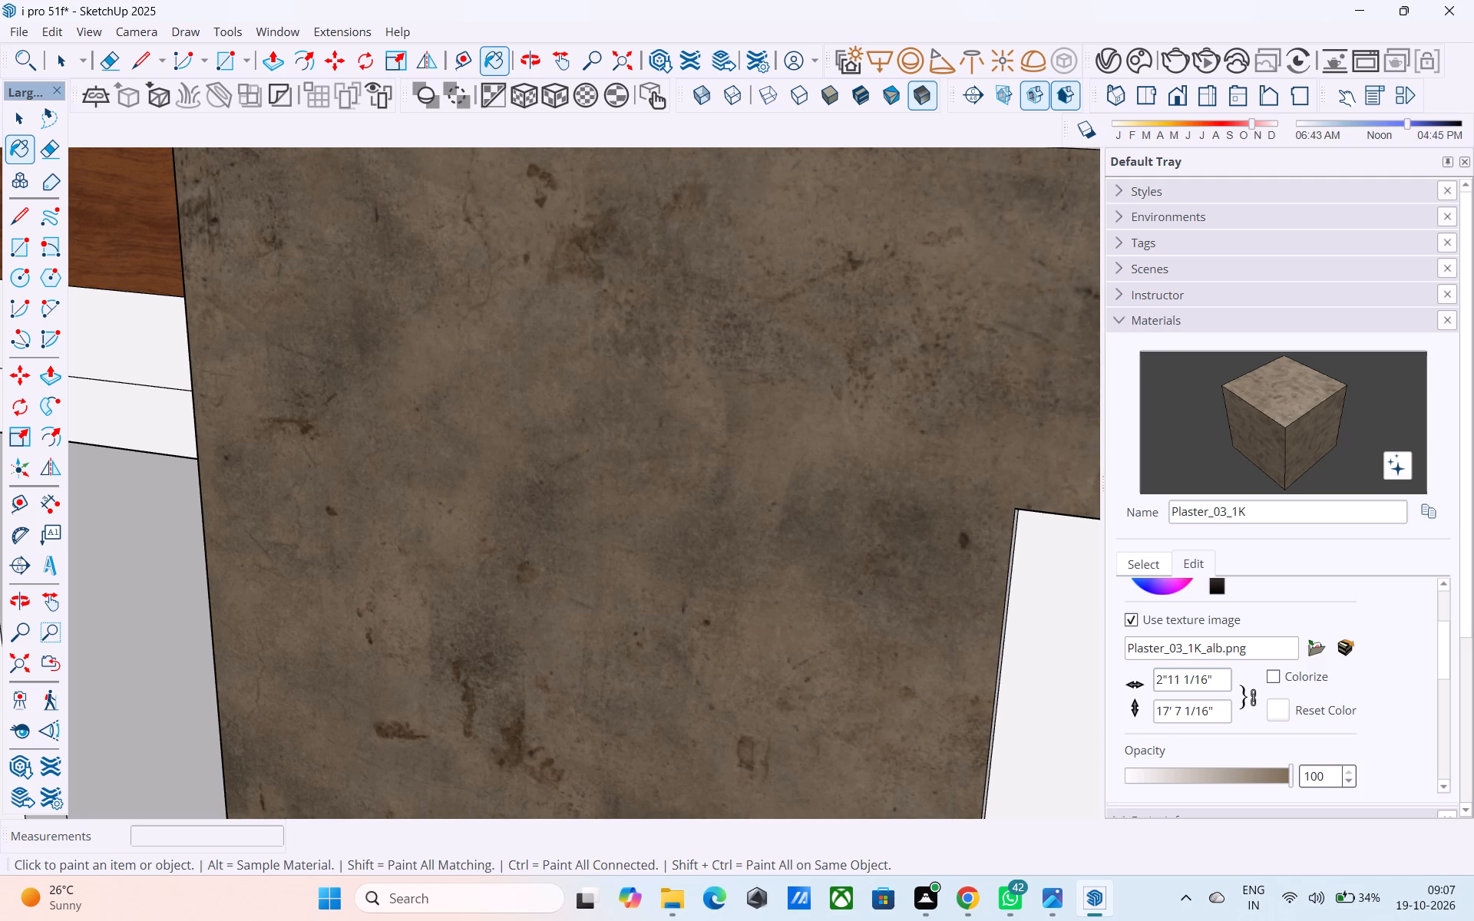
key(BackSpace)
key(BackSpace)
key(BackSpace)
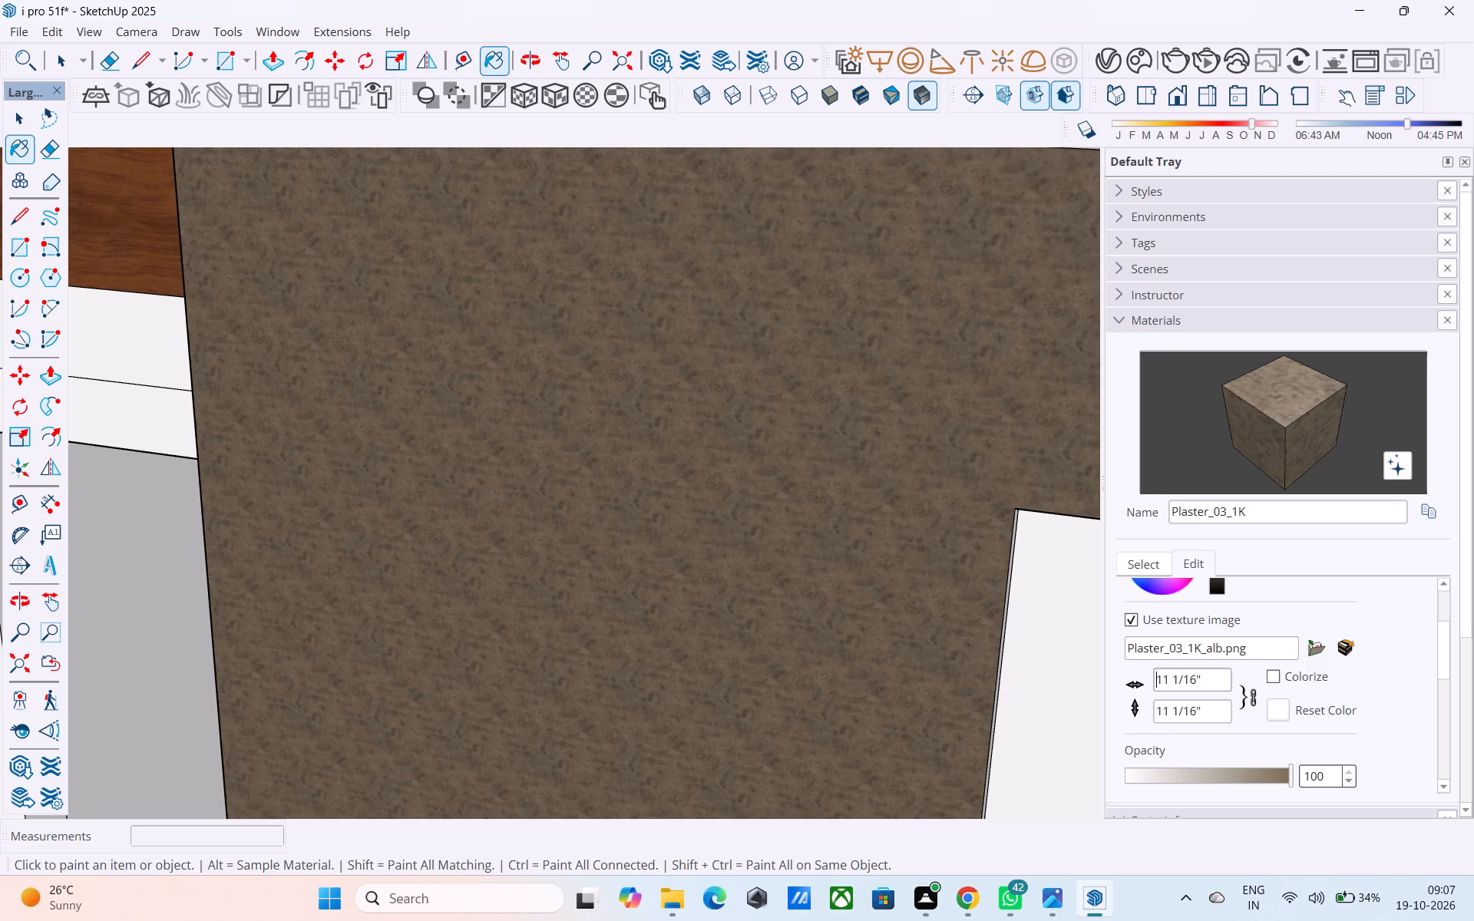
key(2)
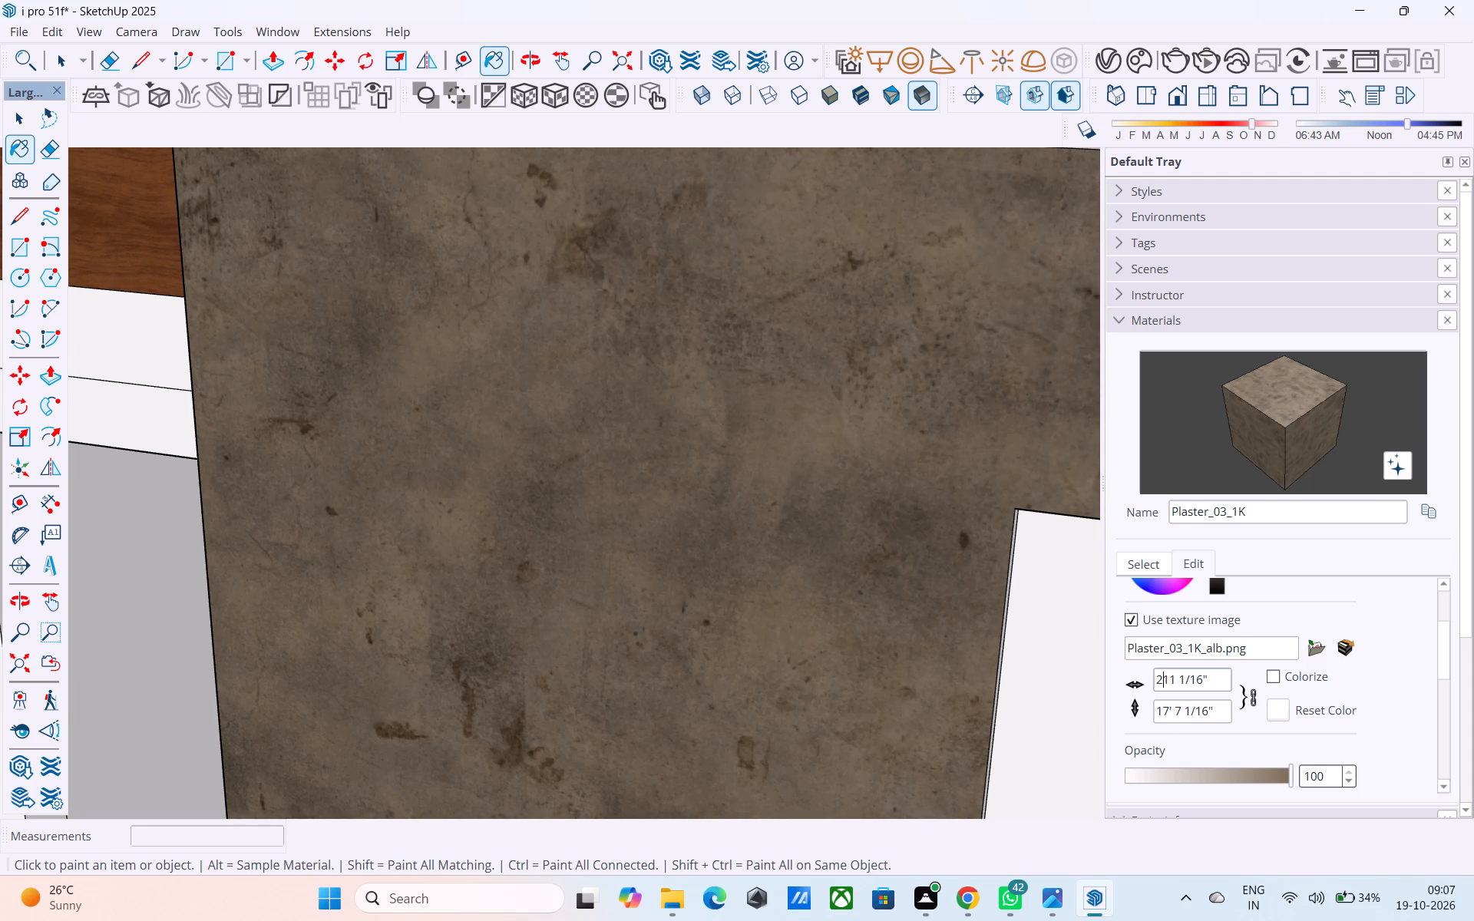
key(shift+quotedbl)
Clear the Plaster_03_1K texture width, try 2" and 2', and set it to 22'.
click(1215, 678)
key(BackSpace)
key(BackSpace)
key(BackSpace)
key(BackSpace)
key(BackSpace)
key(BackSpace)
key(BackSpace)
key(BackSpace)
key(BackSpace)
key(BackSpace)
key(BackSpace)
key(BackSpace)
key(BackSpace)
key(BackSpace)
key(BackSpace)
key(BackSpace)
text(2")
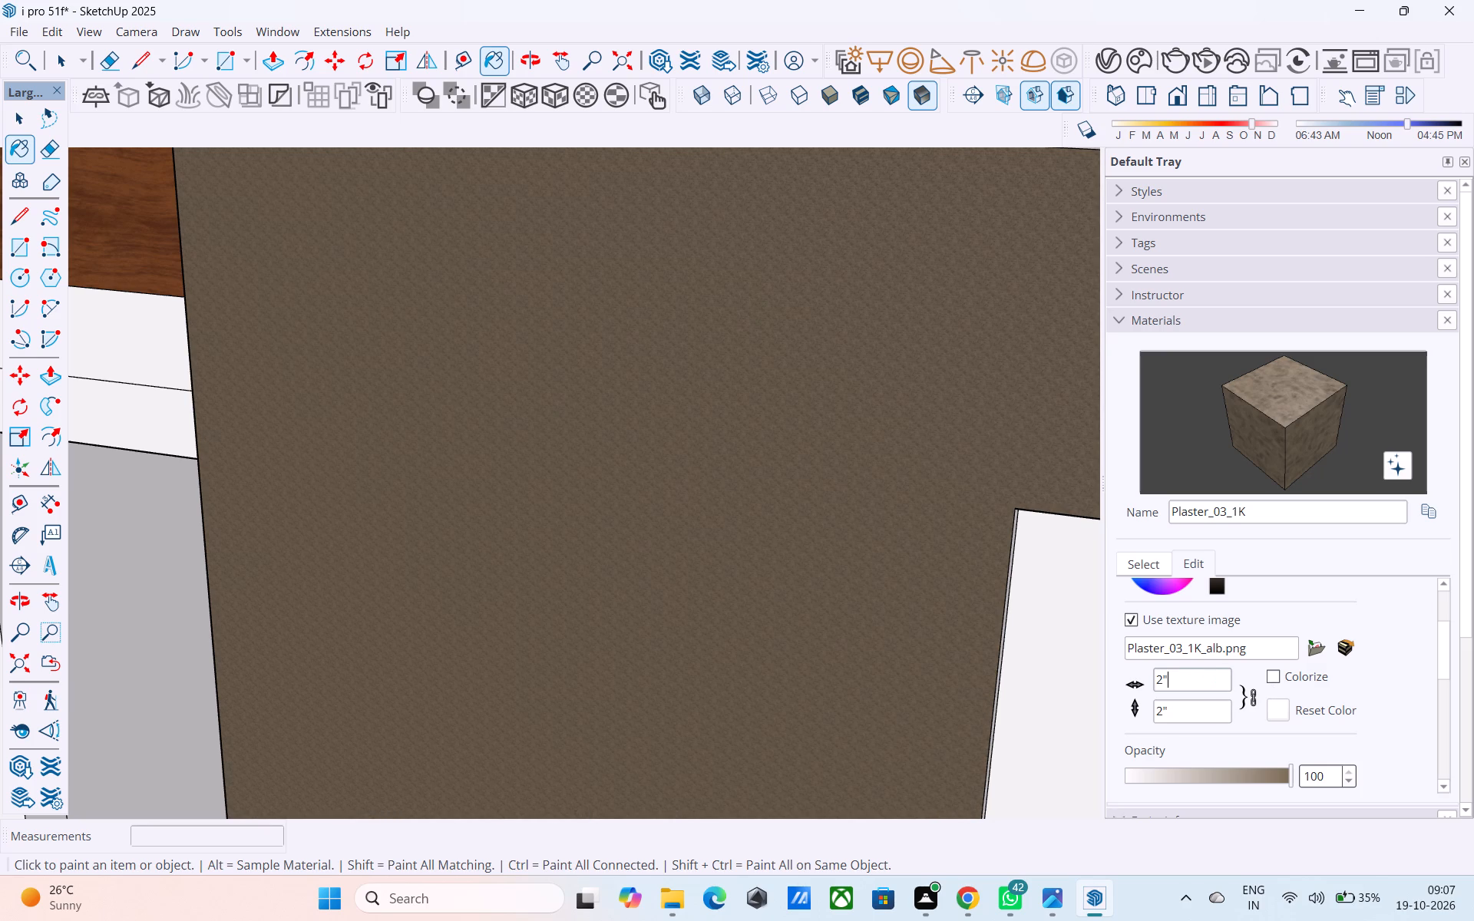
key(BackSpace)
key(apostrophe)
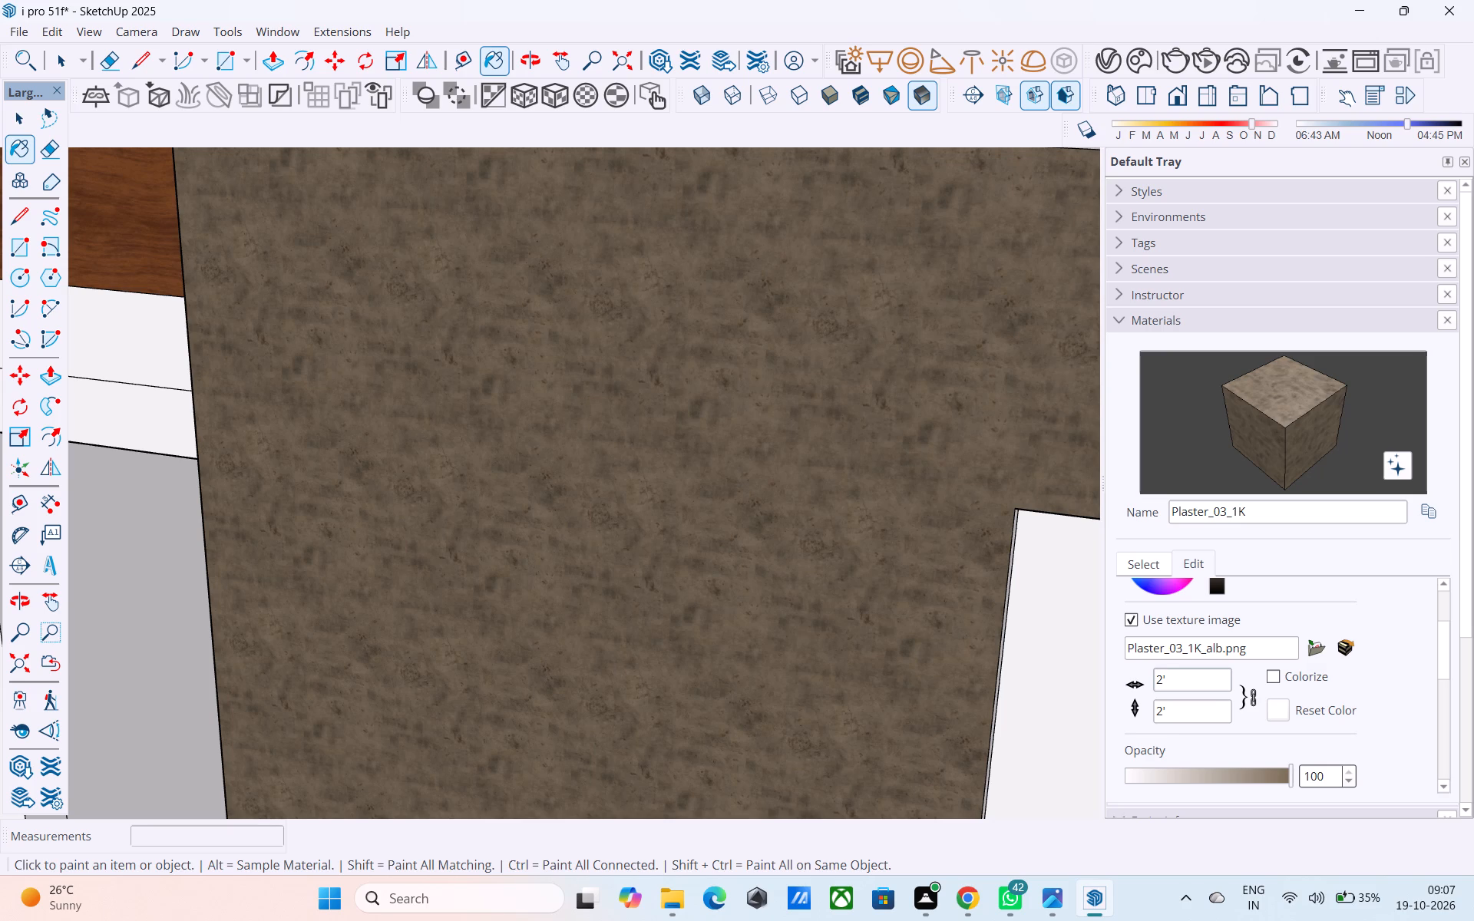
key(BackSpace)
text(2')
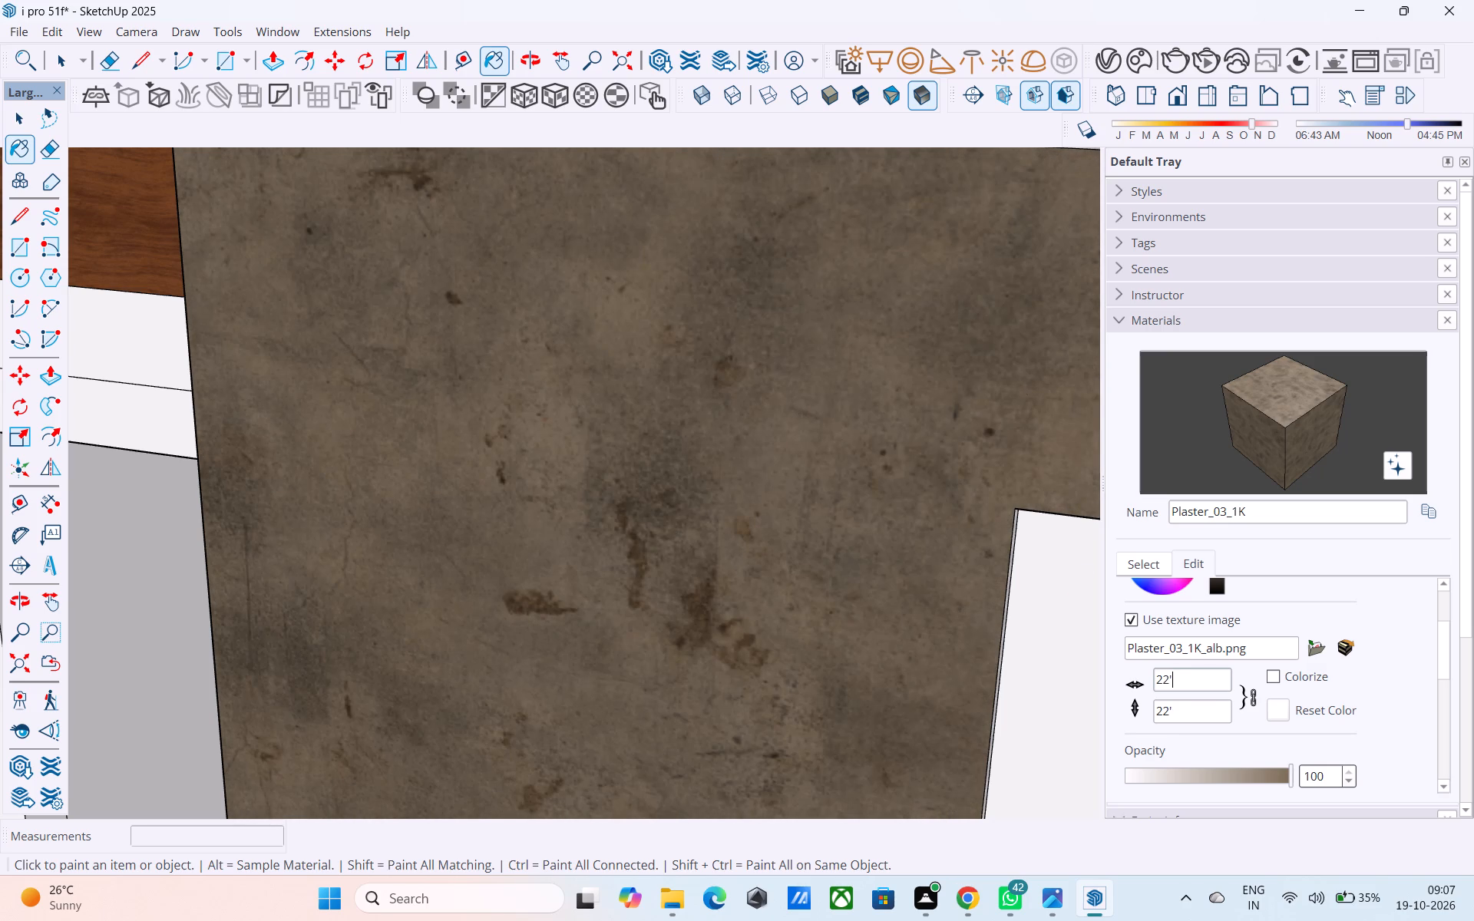
Repaint the L-shaped front panel with the Brick_20_1K material from the Brick collection.
scroll(772, 609, down, 7)
middle_drag(742, 616, 699, 587)
scroll(497, 513, down, 4)
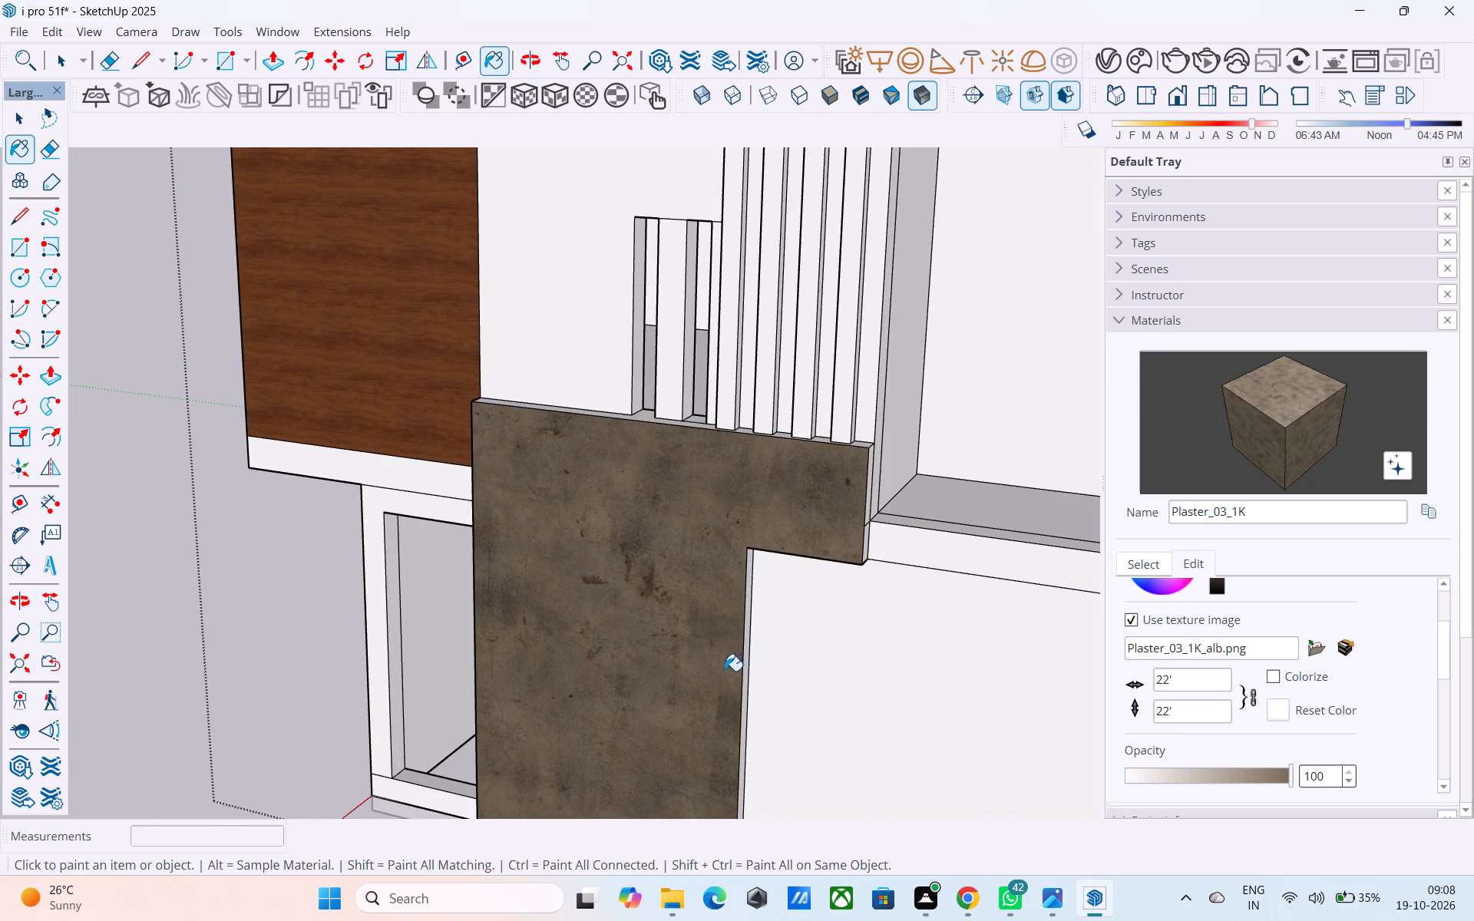
scroll(431, 560, down, 4)
middle_drag(640, 640, 660, 623)
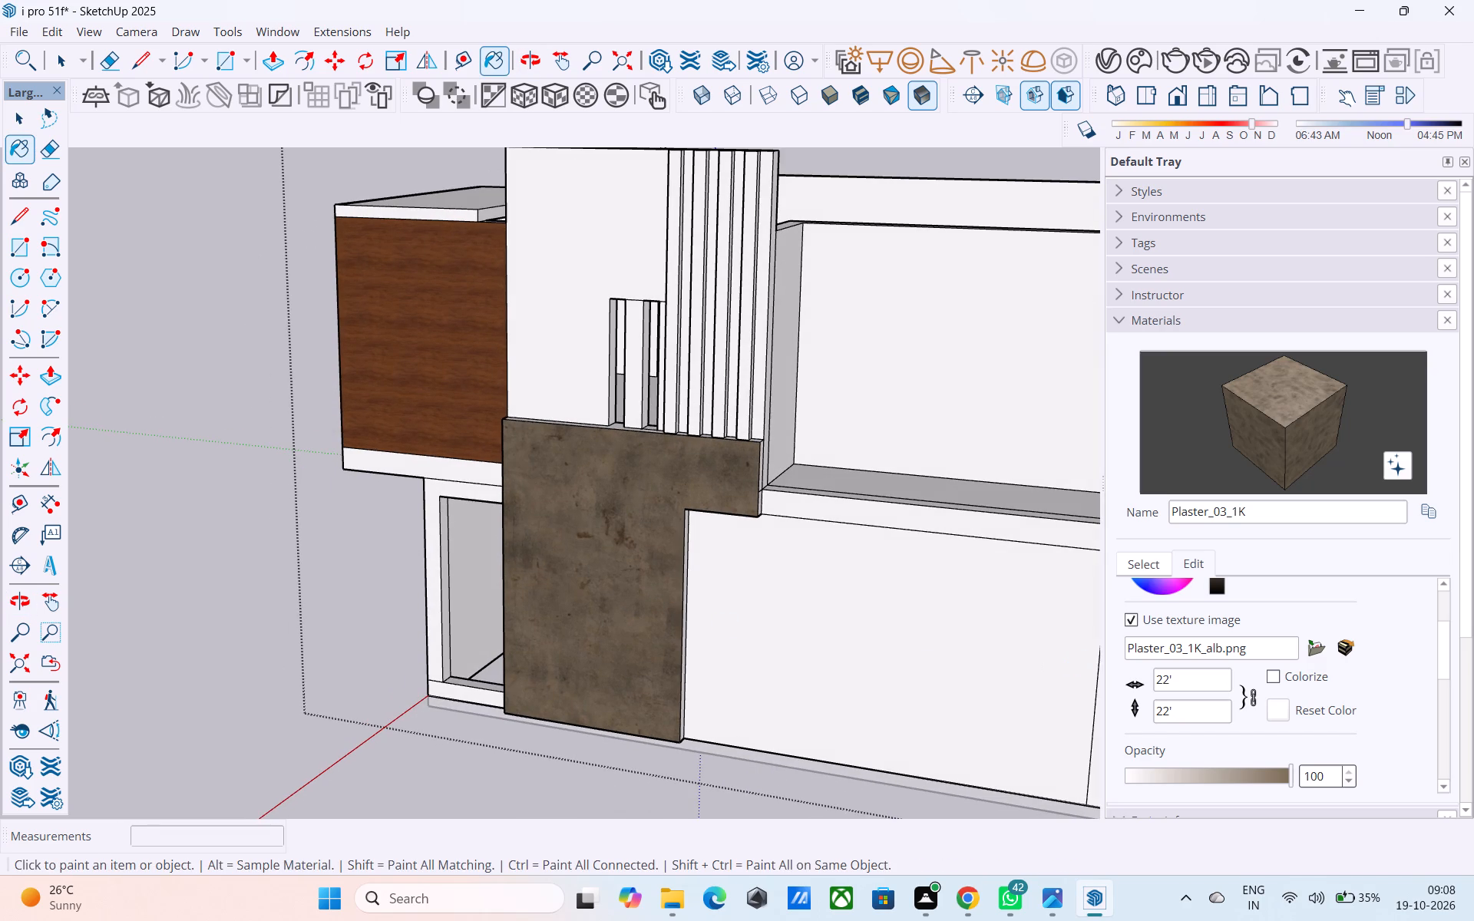
scroll(1130, 653, up, 5)
click(1136, 564)
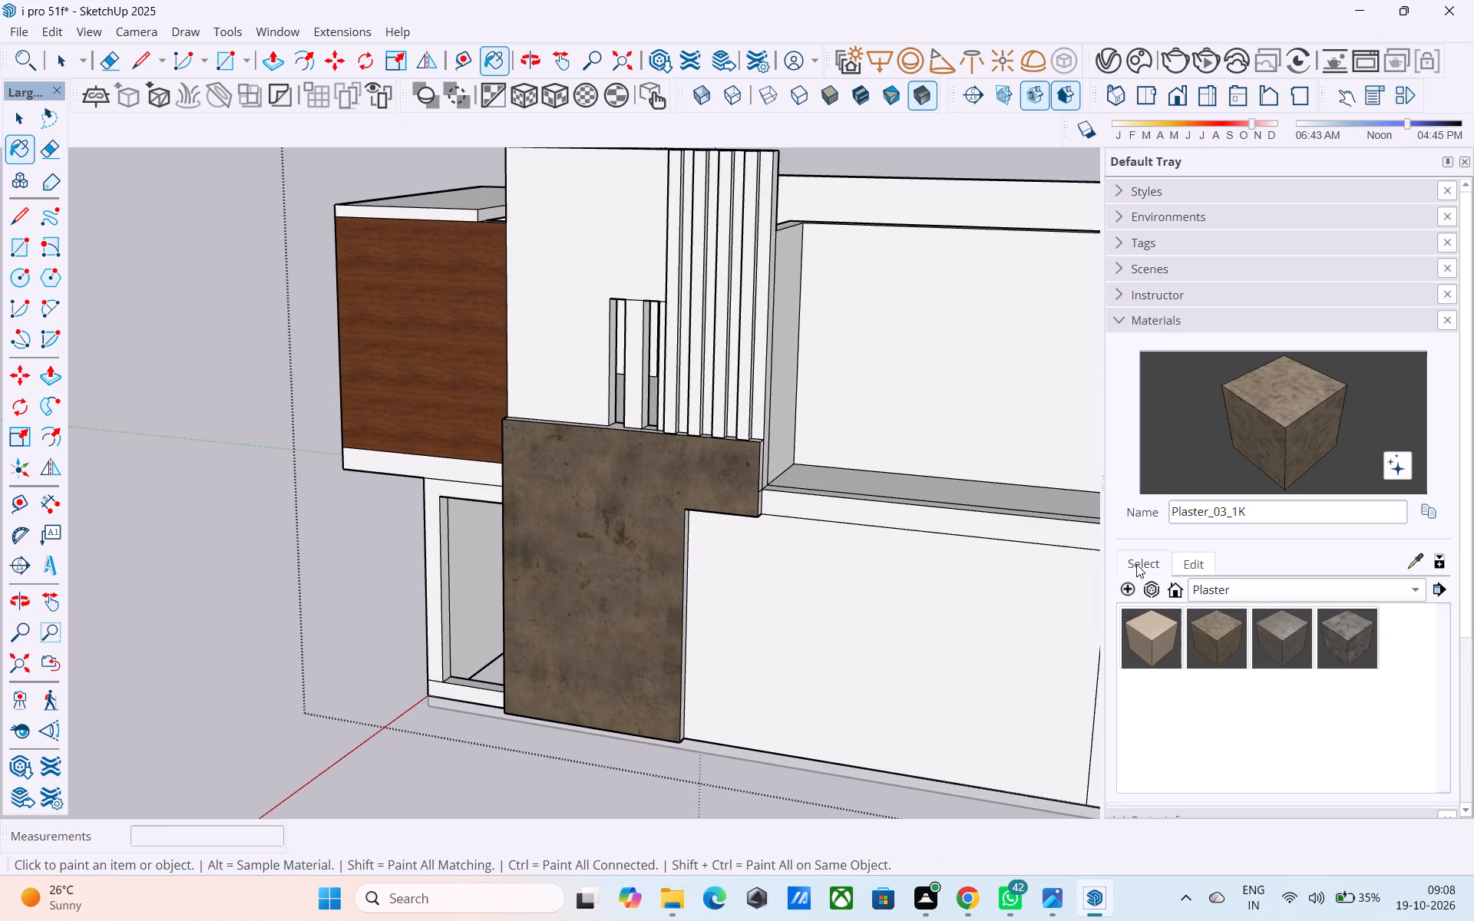
click(1215, 586)
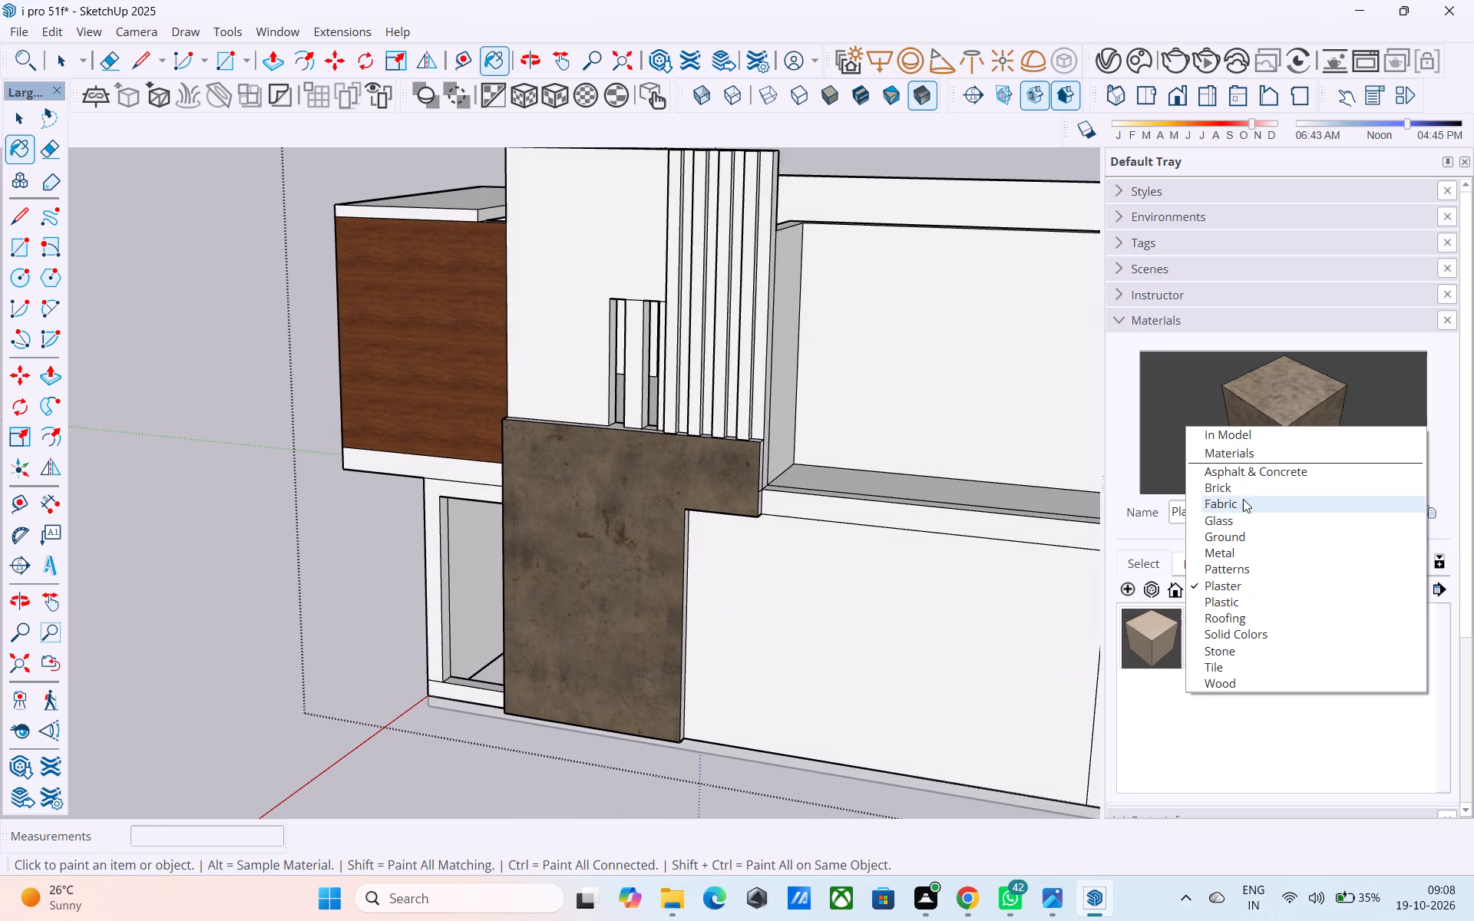
click(1239, 489)
click(1222, 695)
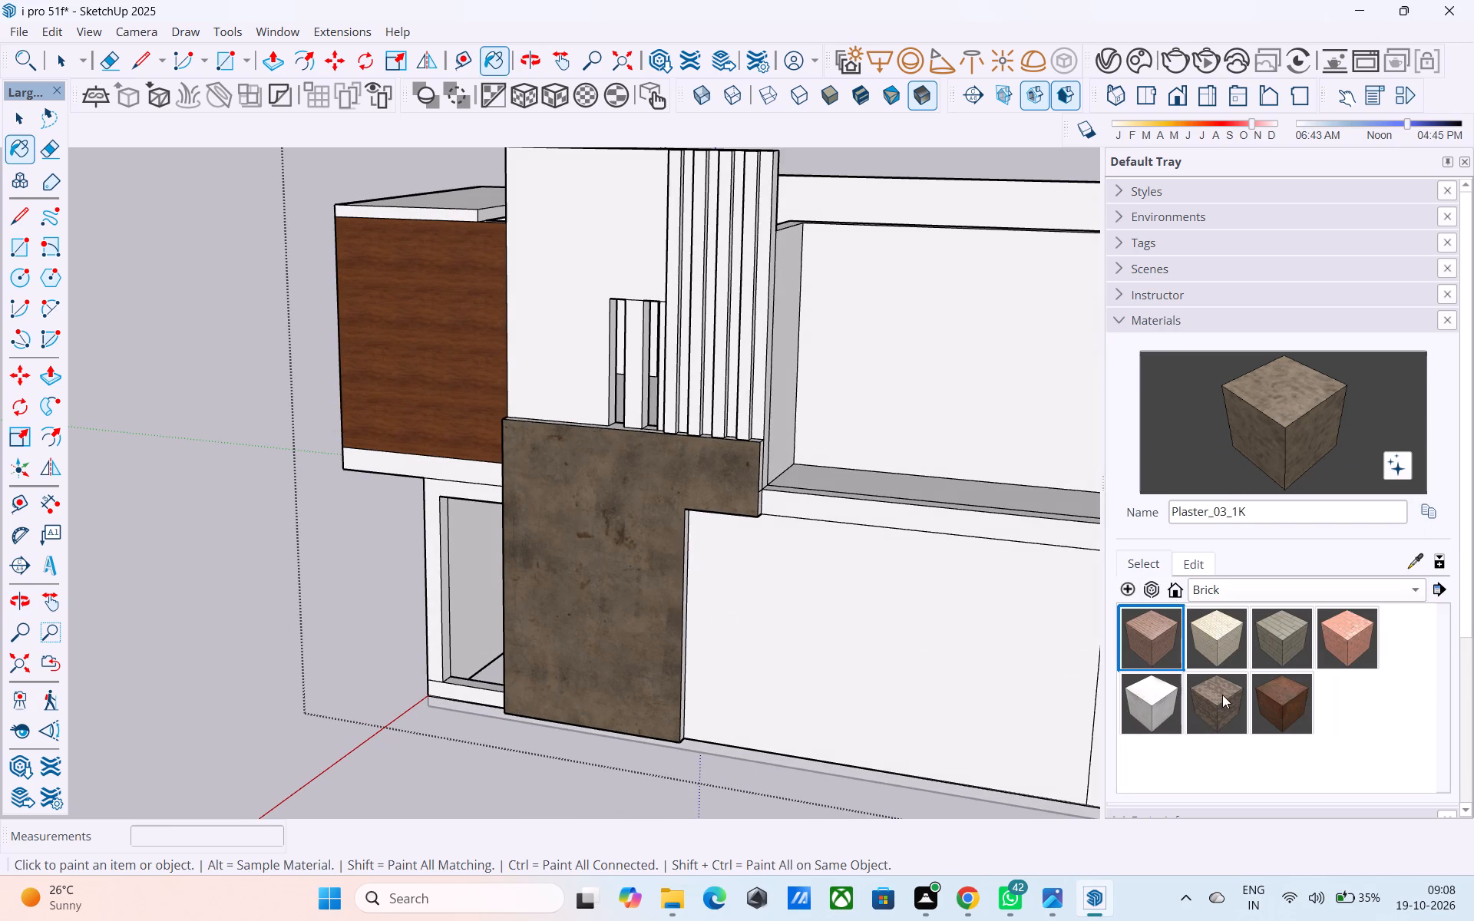
click(635, 534)
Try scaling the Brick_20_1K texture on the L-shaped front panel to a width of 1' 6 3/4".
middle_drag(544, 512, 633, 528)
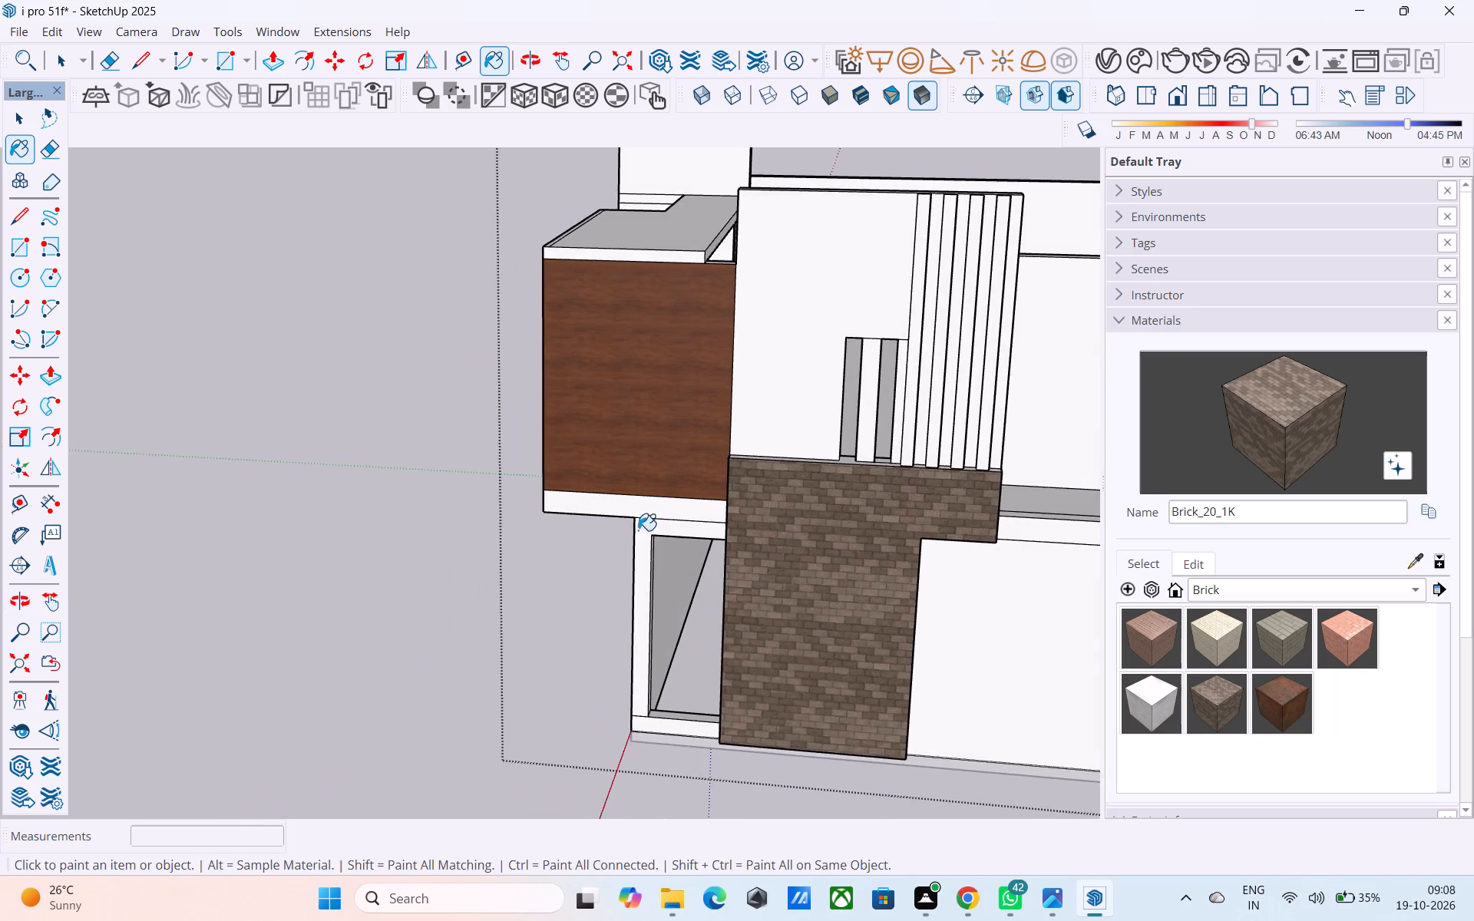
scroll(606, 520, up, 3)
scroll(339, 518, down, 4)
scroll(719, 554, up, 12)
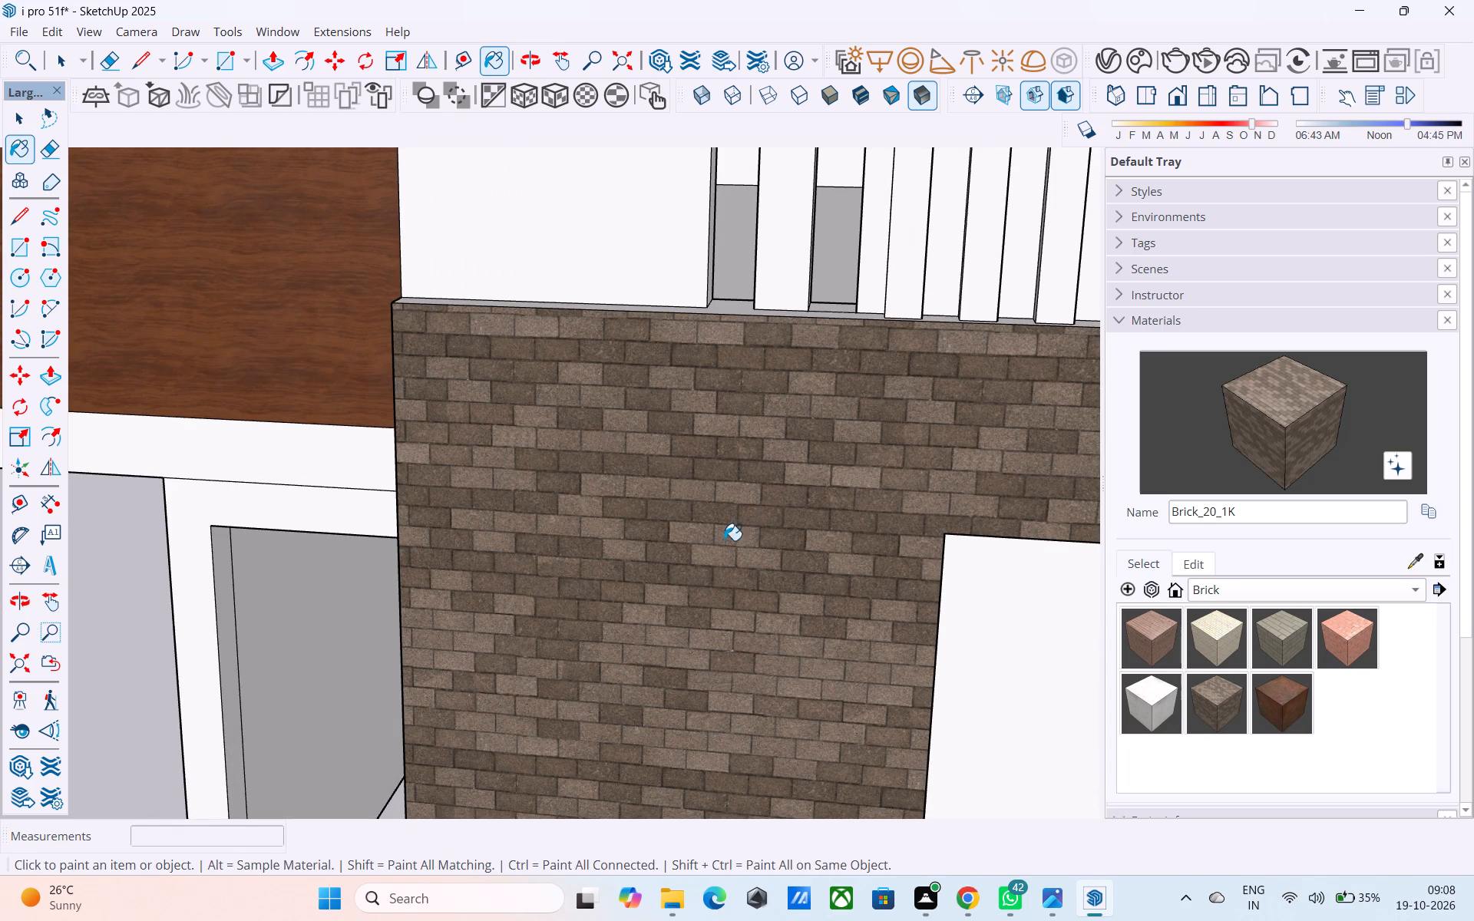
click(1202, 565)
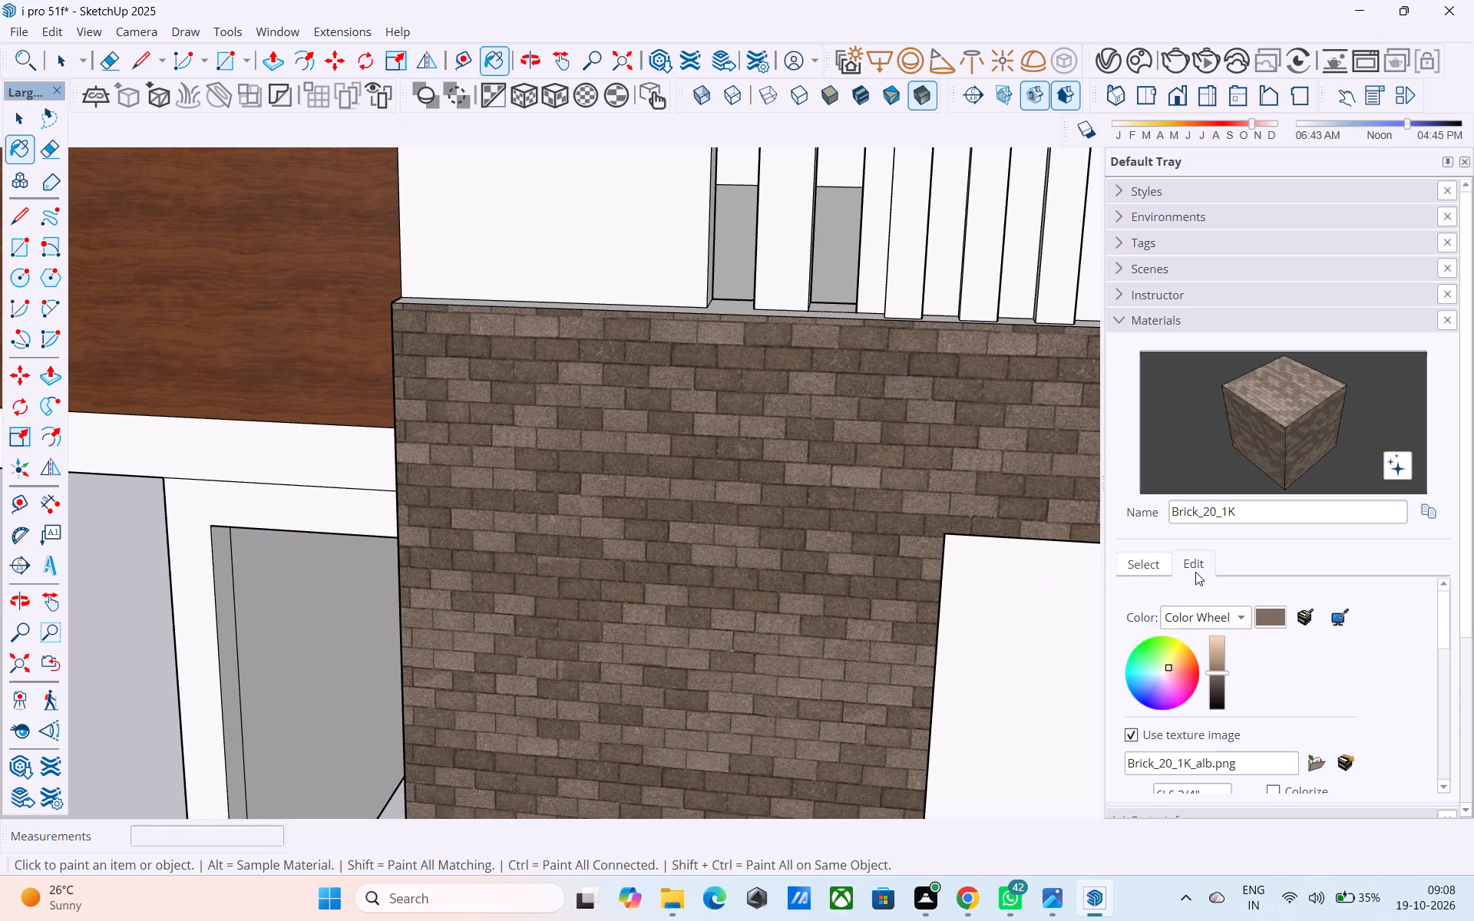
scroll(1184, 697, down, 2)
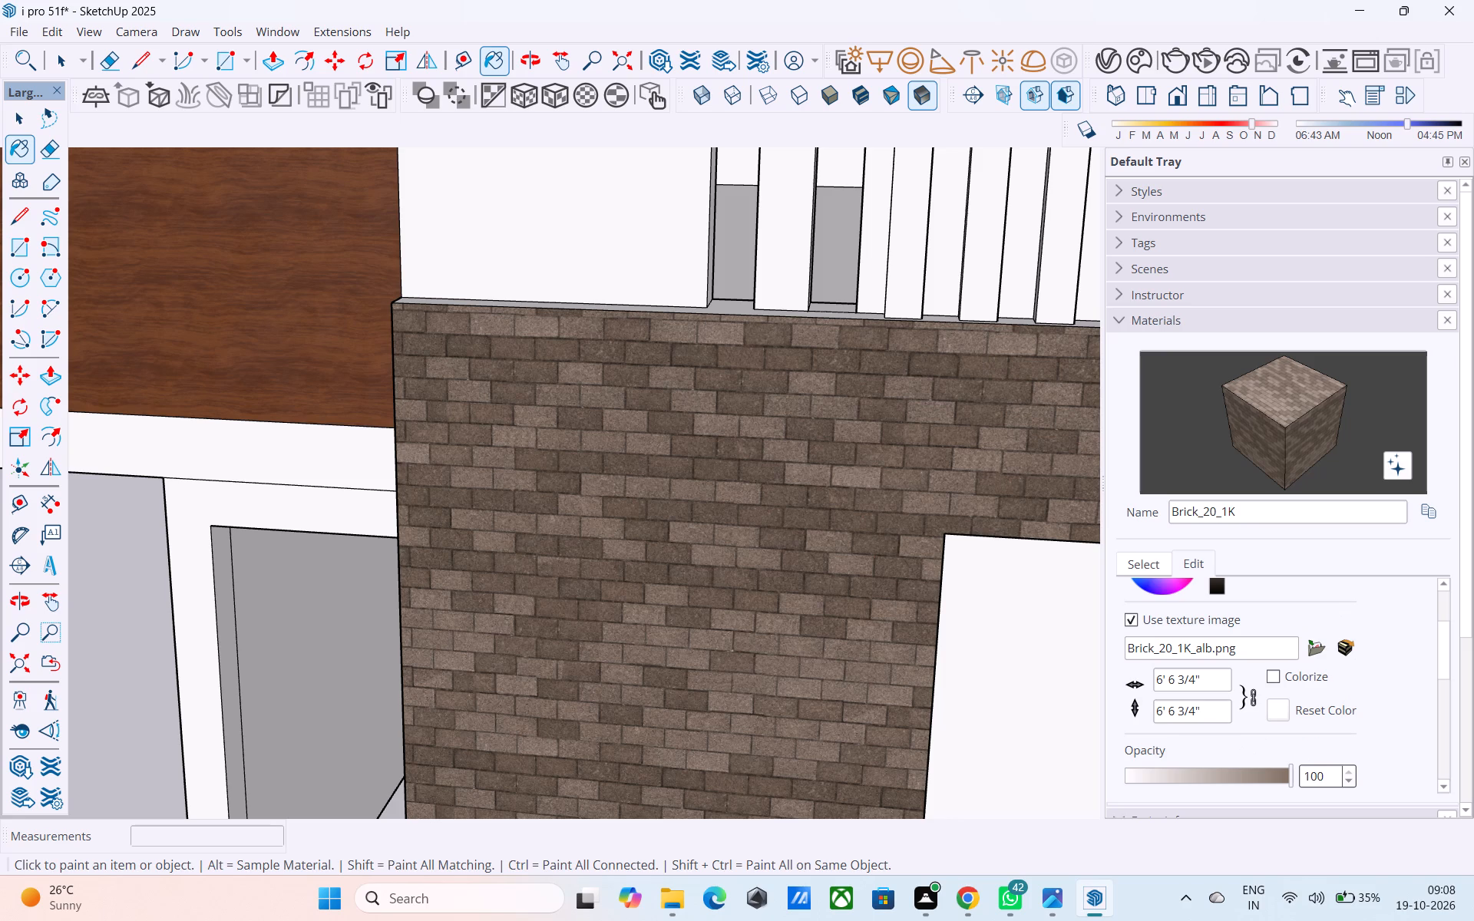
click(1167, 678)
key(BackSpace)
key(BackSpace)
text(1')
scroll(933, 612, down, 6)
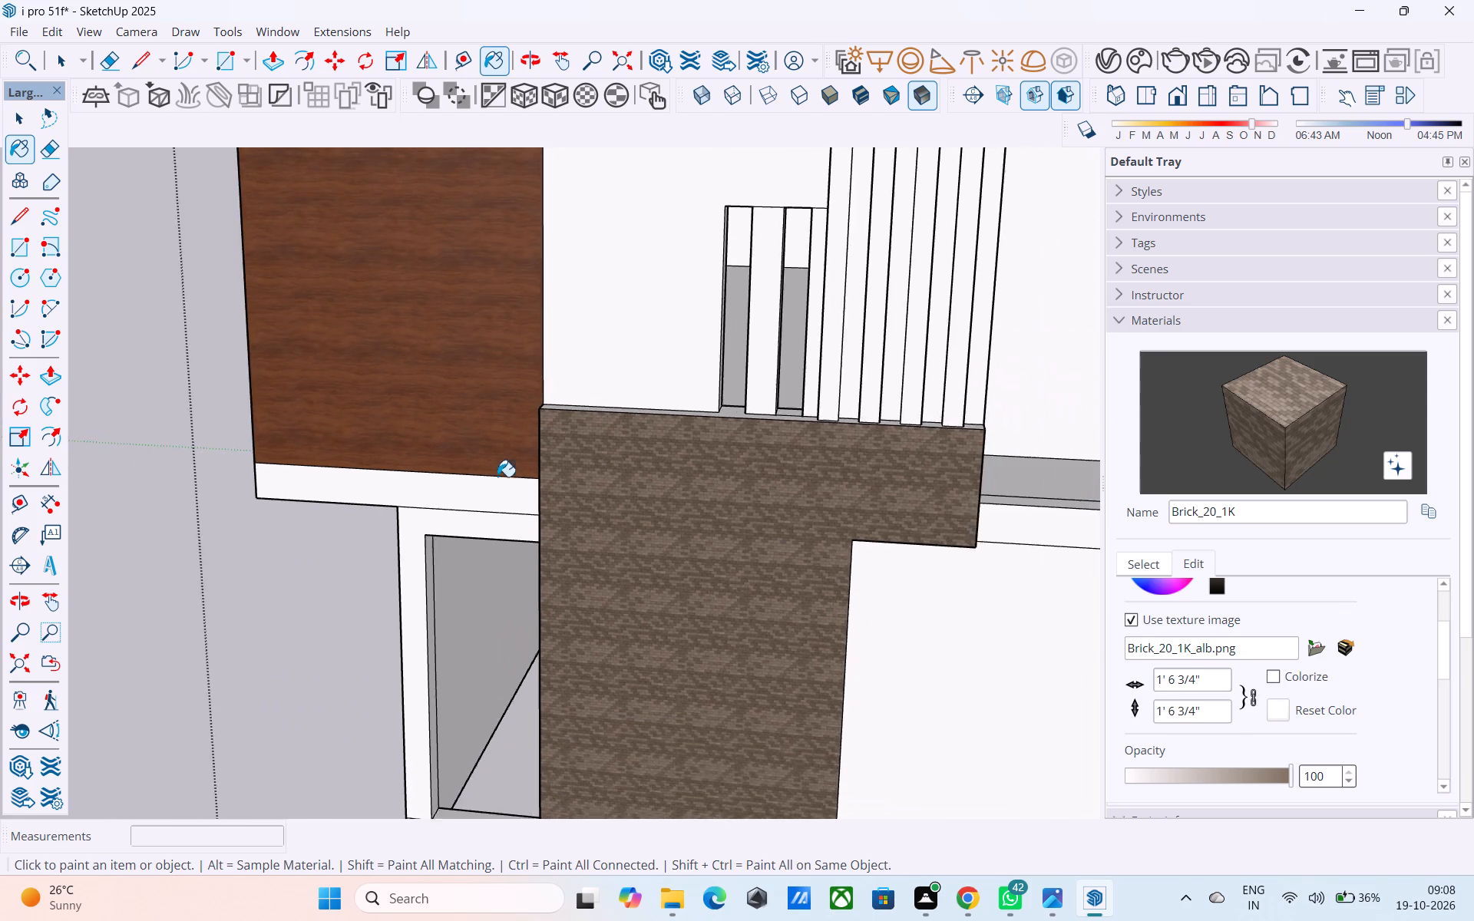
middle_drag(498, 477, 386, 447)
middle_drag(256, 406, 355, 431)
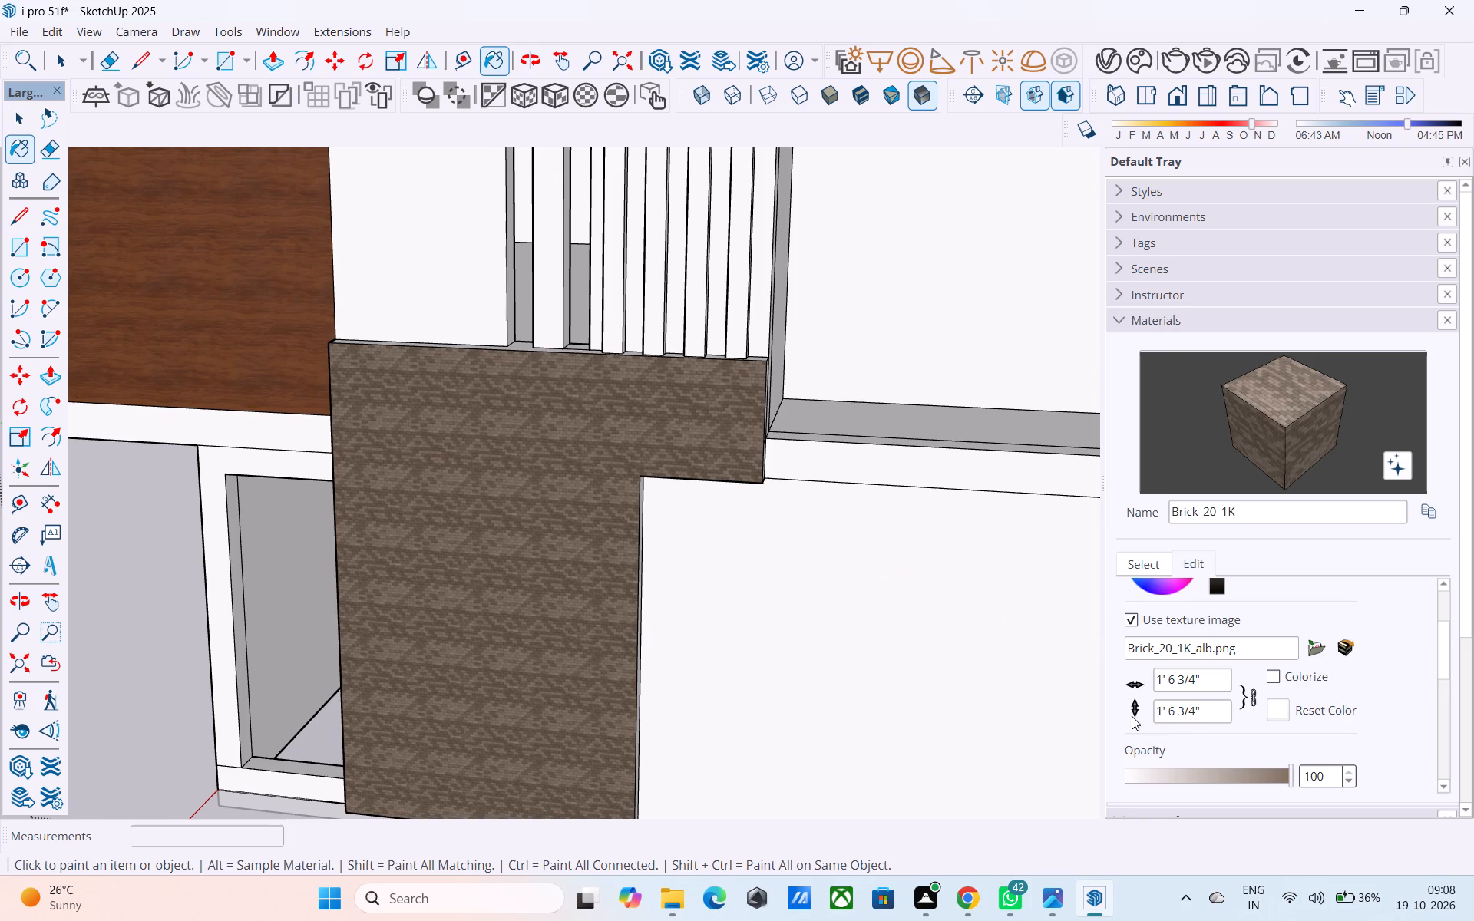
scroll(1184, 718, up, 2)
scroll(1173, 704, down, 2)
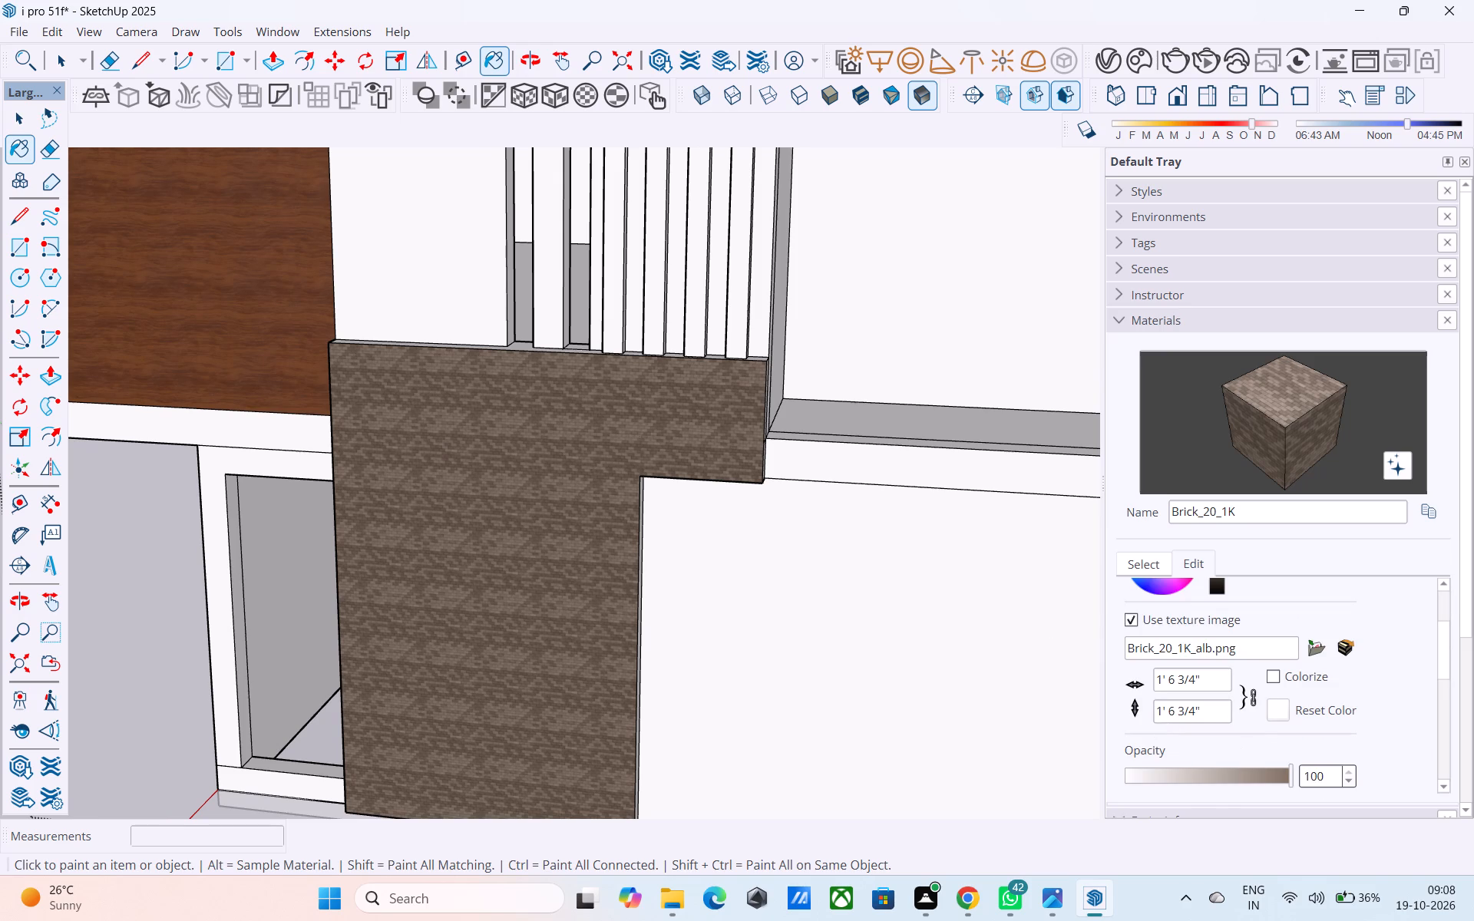
Try Brick_20_1K texture widths of 2' 6 3/4" and 4' 6 3/4", and set it to 3' 6 3/4".
click(1163, 678)
key(backslash)
key(BackSpace)
key(BackSpace)
key(2)
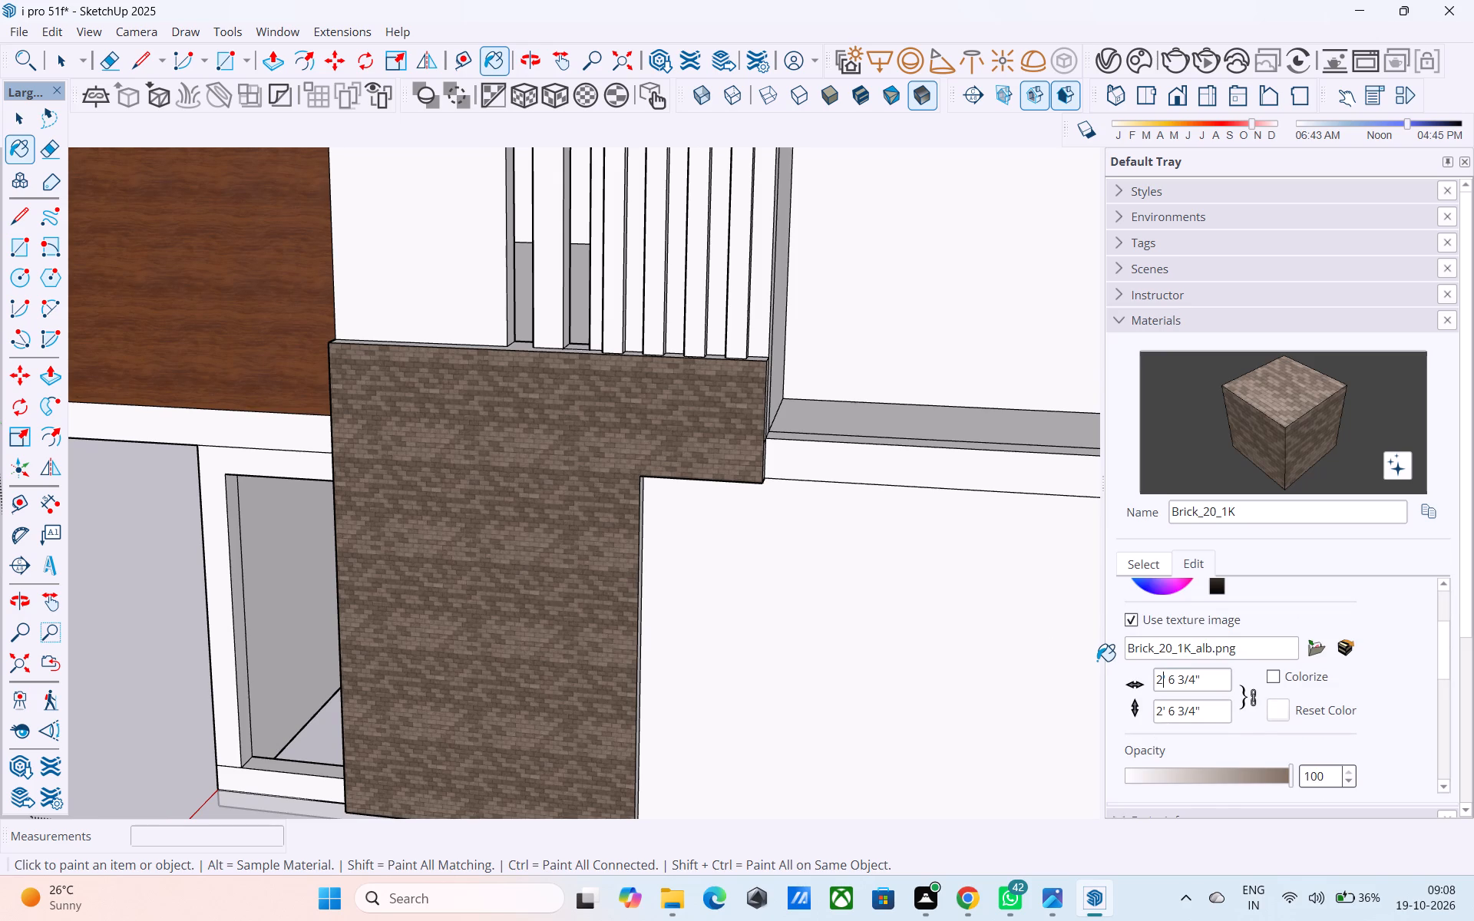
key(BackSpace)
key(BackSpace)
key(4)
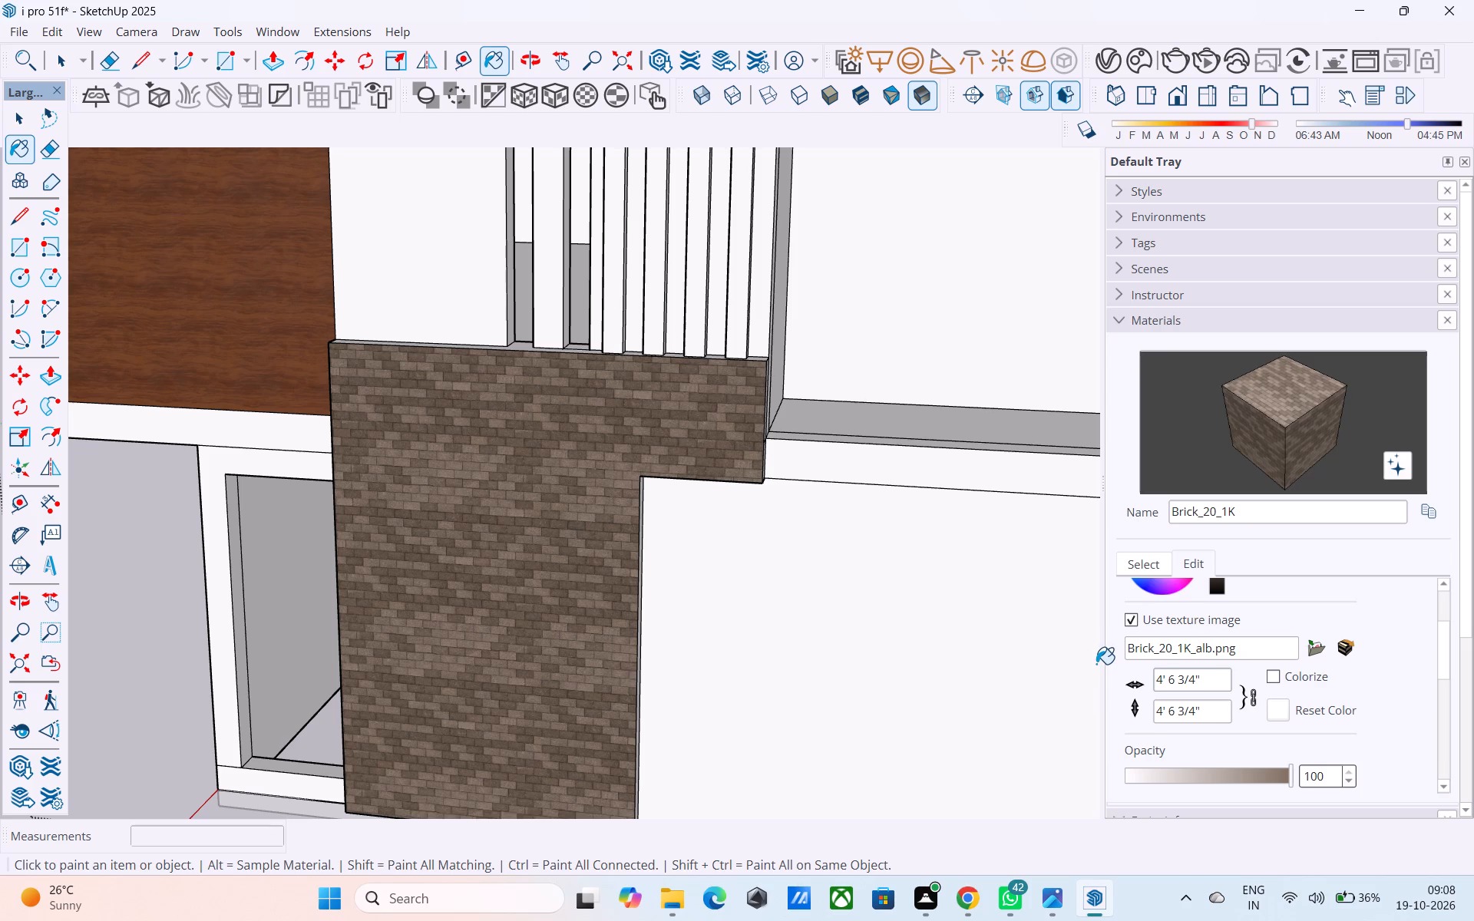
key(BackSpace)
key(3)
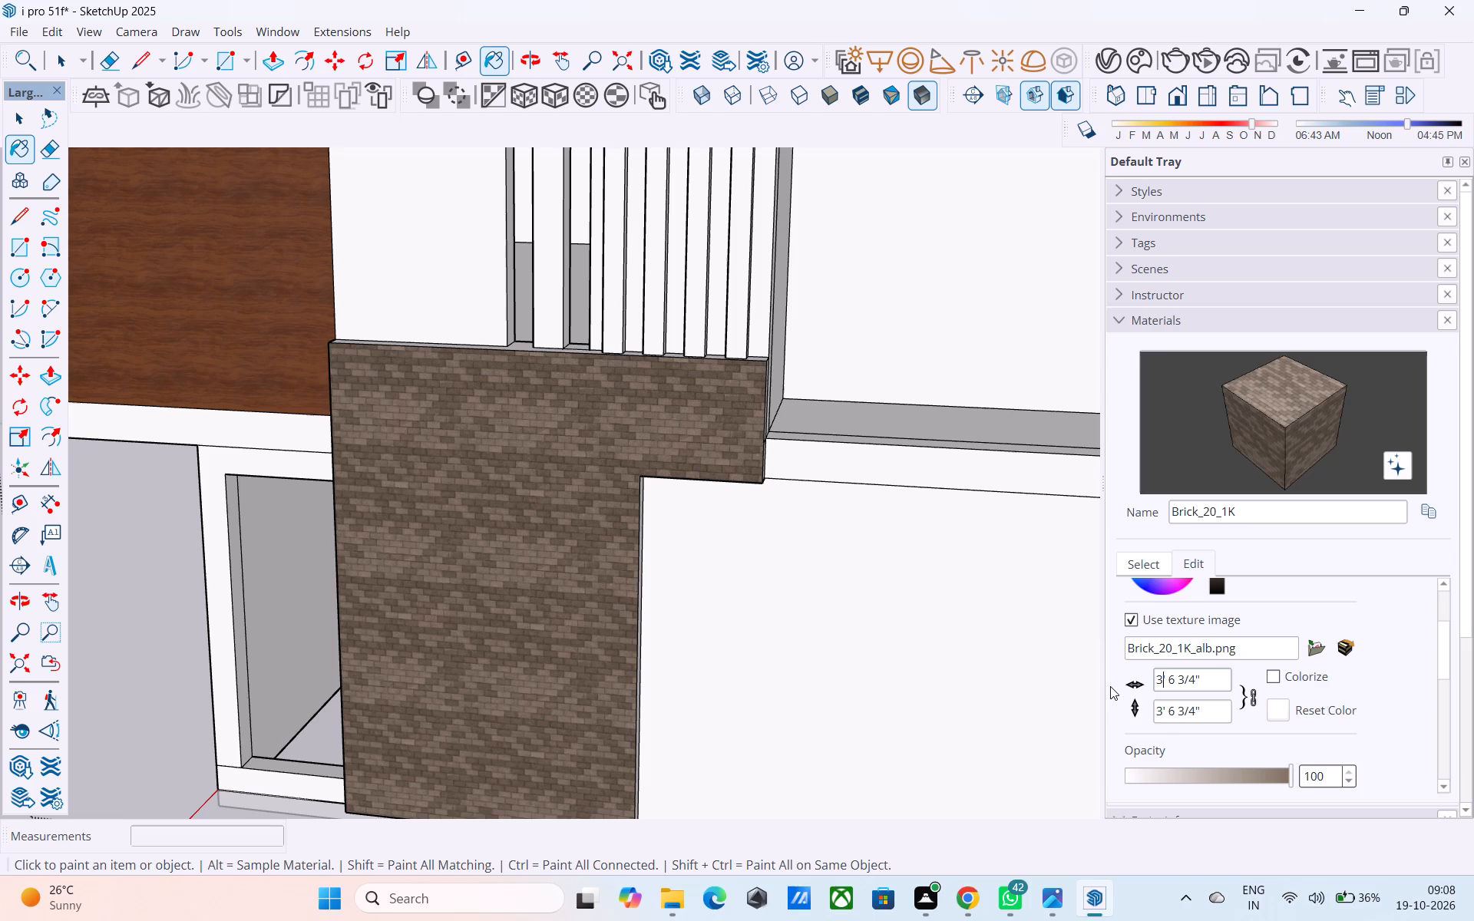
scroll(495, 477, up, 6)
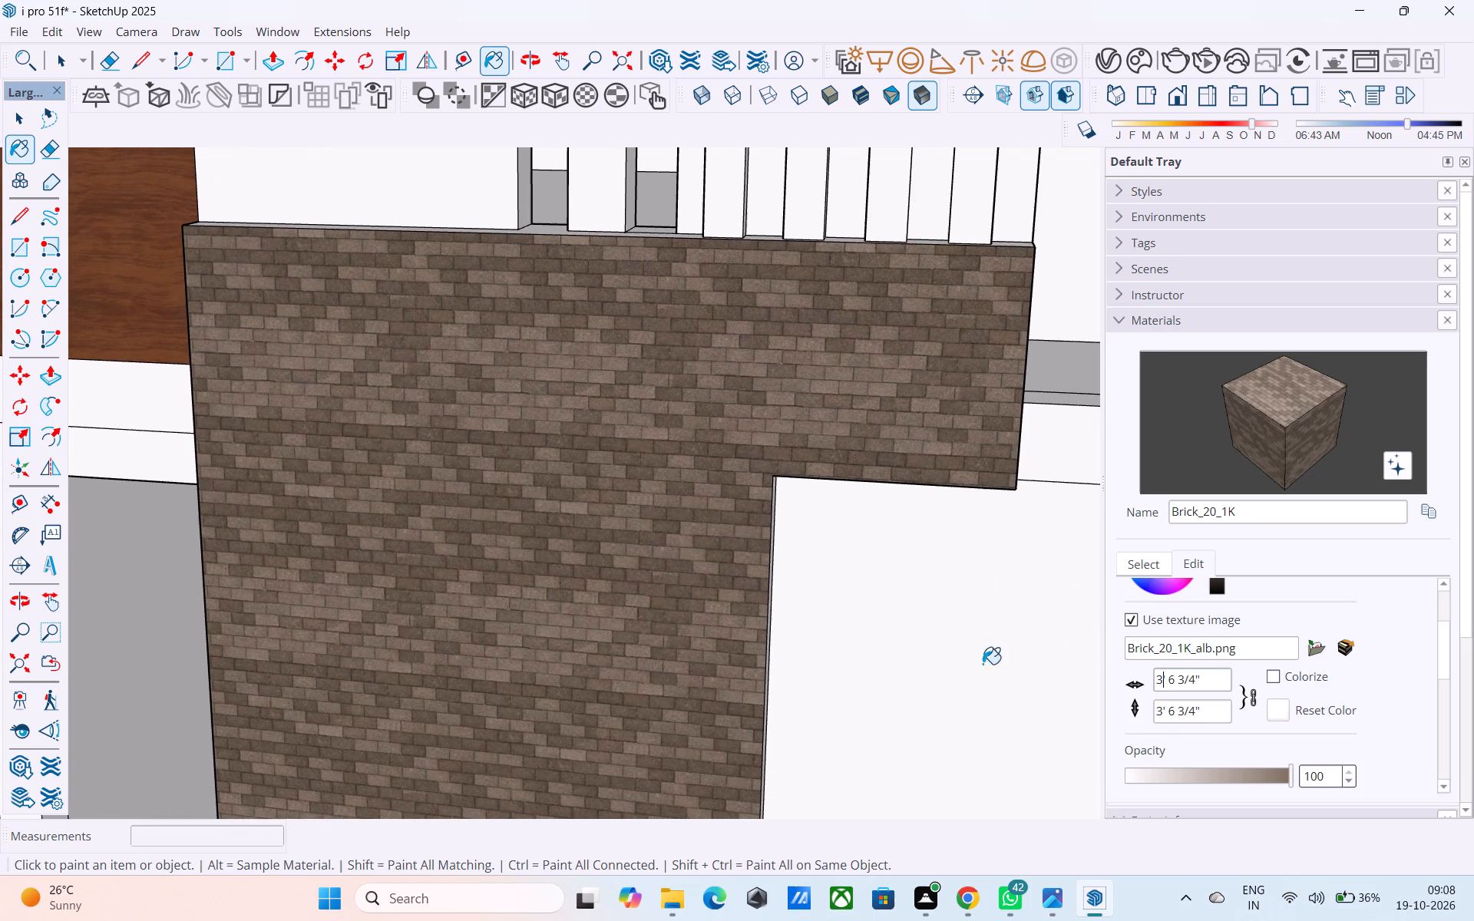
Adjust the Brick_20_1K colour to a lighter greyish-beige by shifting its hue slightly and raising its brightness.
click(1185, 561)
scroll(1190, 675, up, 1)
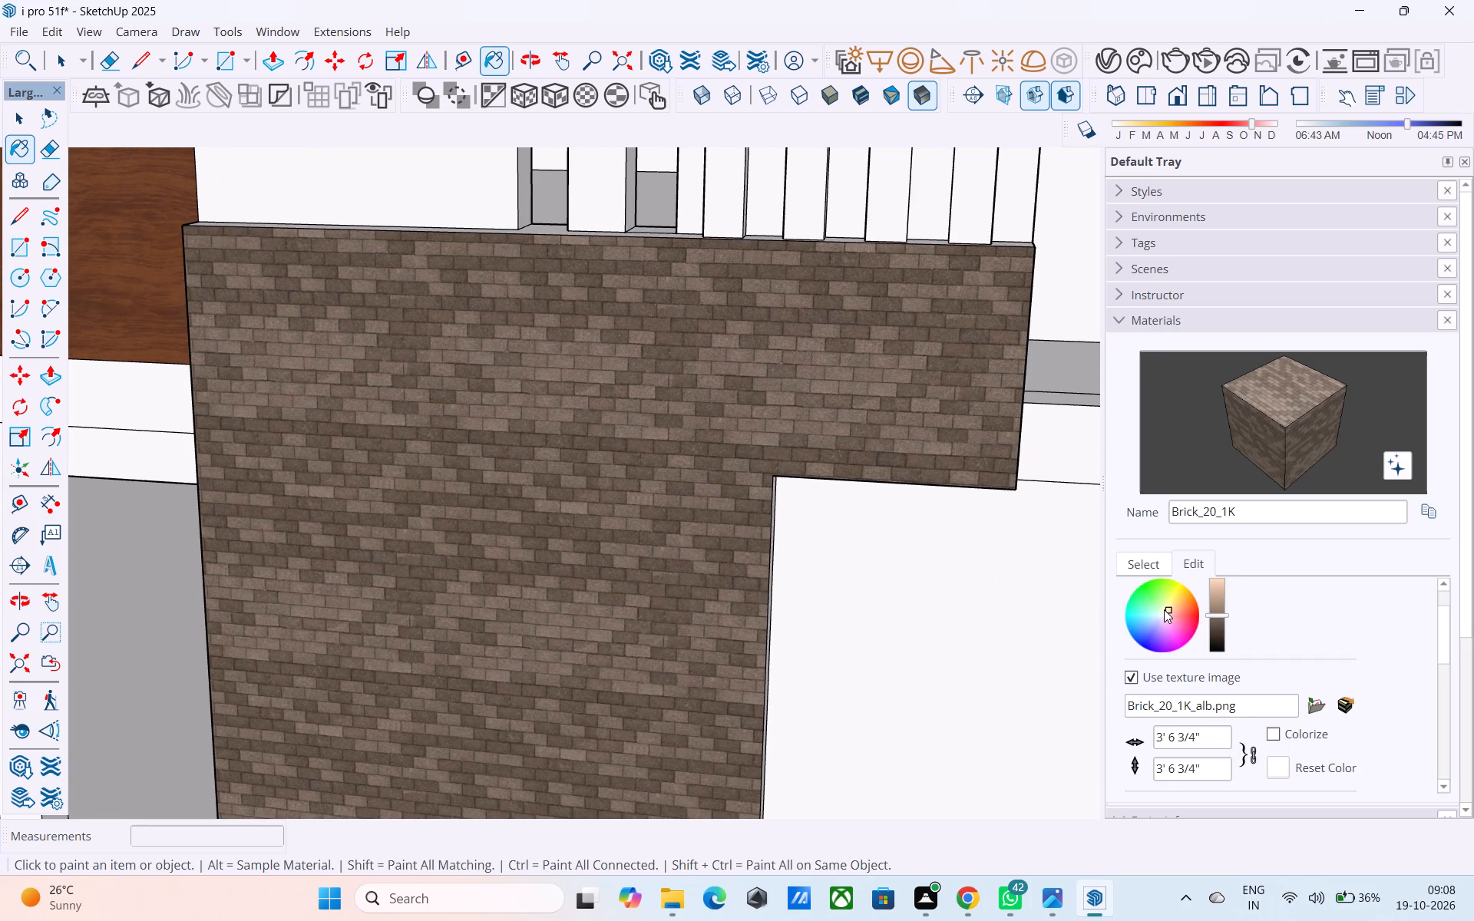
click(1164, 609)
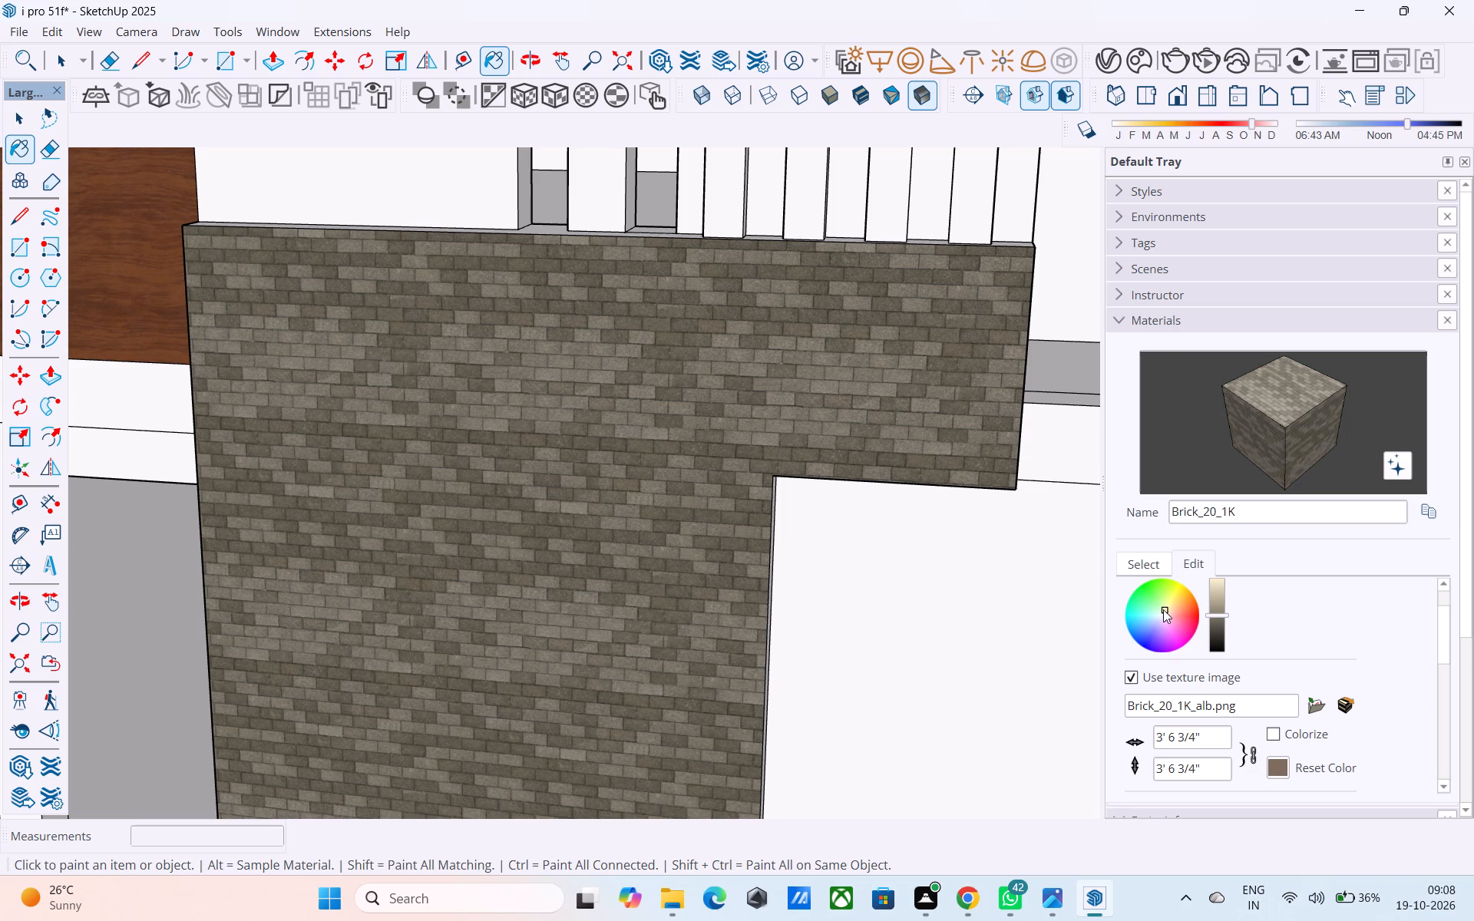
click(1168, 611)
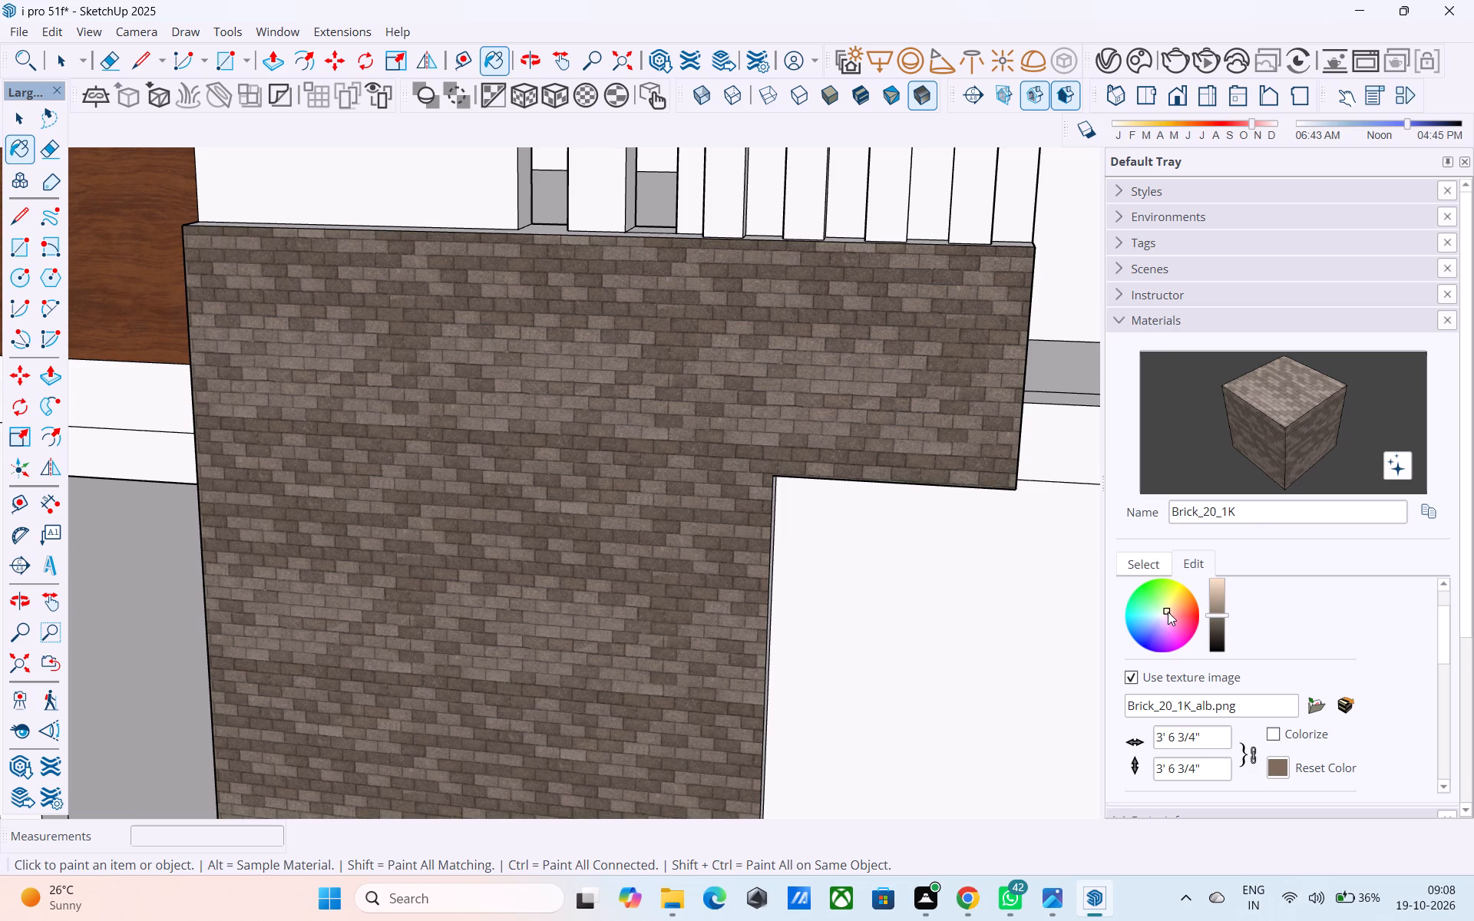
click(1165, 612)
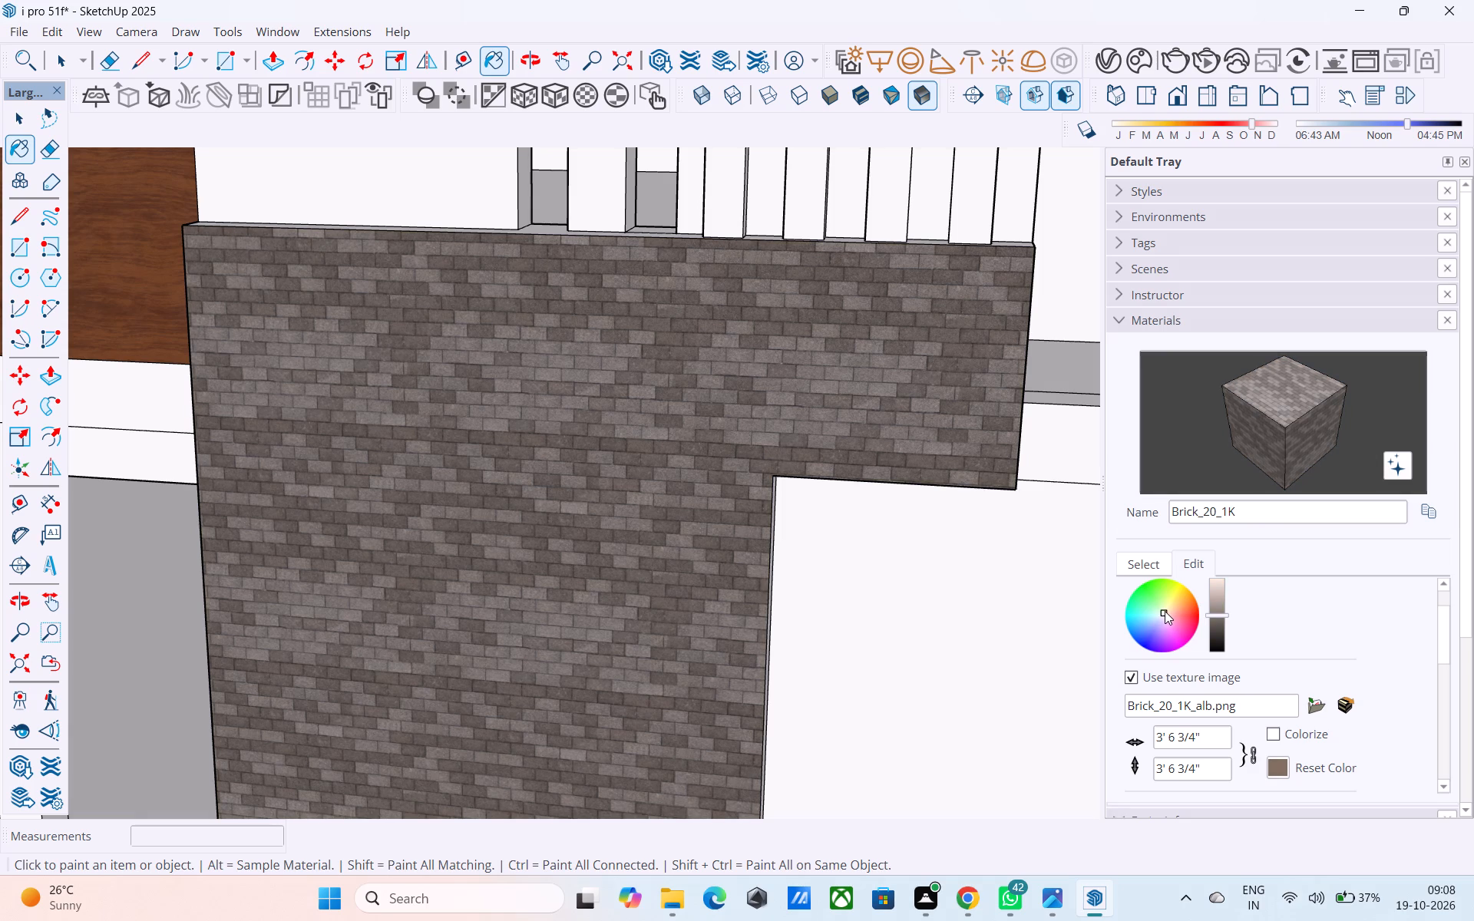
click(1165, 611)
drag(1221, 615, 1222, 598)
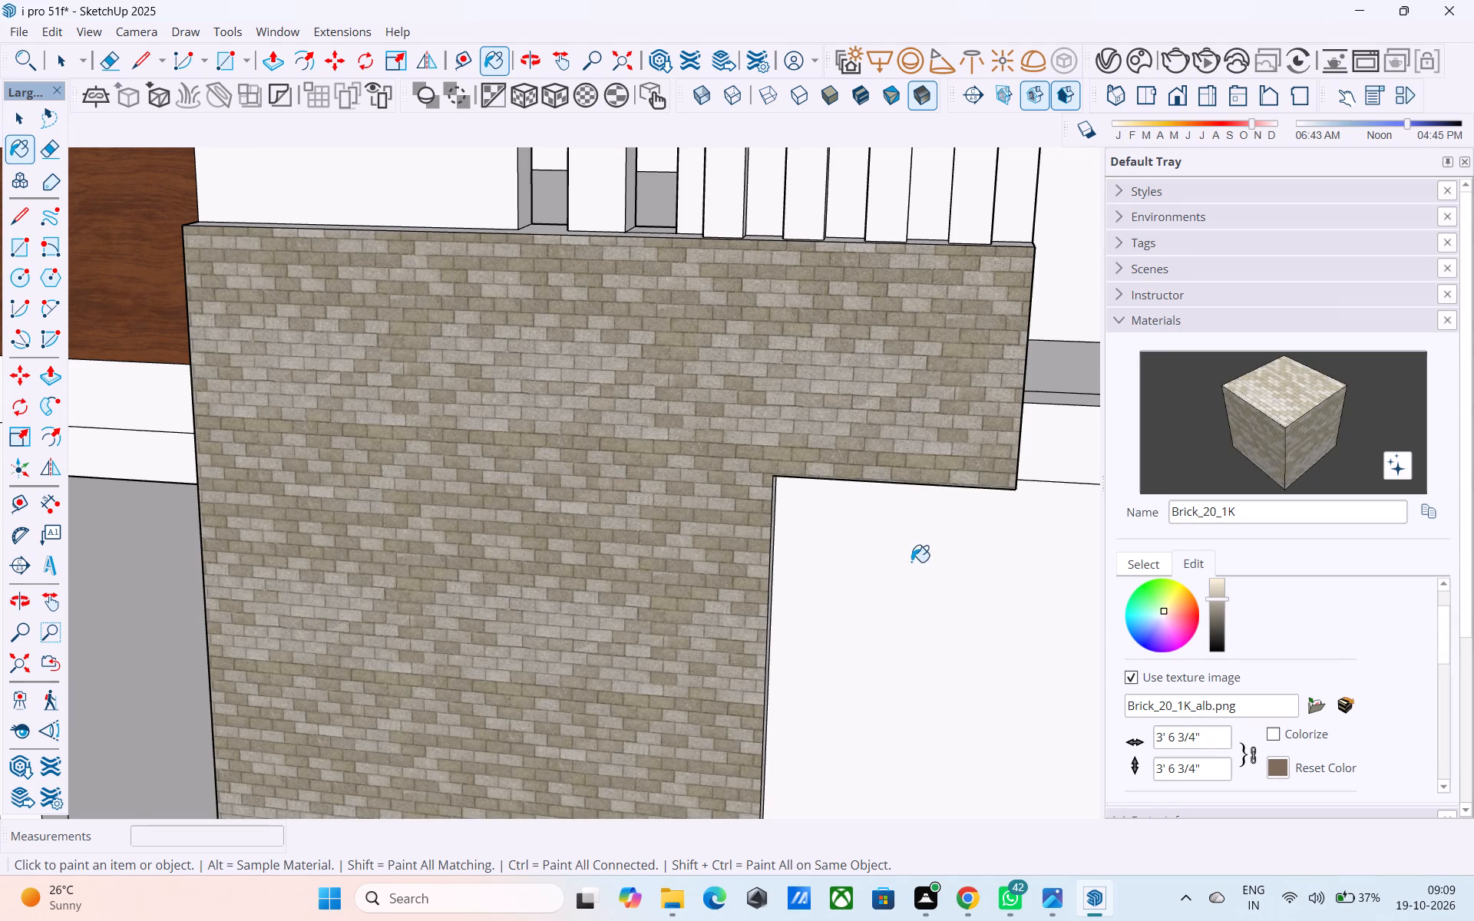
Examine the brick-clad front panel's colour and scale against the wood-clad corner, fins and tower from several angles.
scroll(911, 562, down, 8)
middle_drag(851, 642, 902, 513)
scroll(667, 530, down, 9)
middle_drag(368, 680, 679, 758)
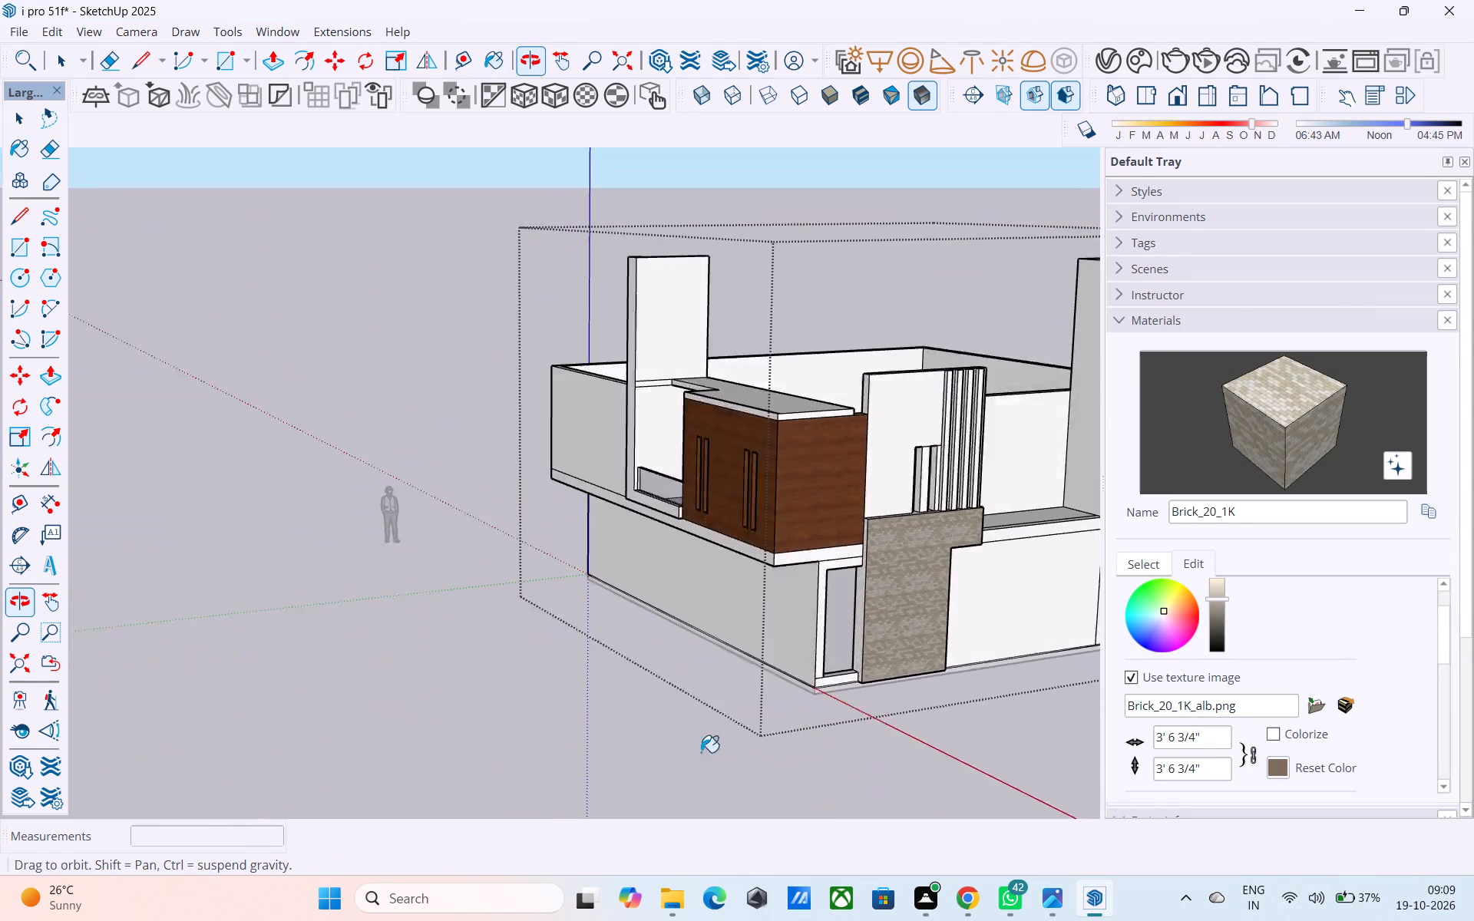
middle_drag(765, 701, 566, 733)
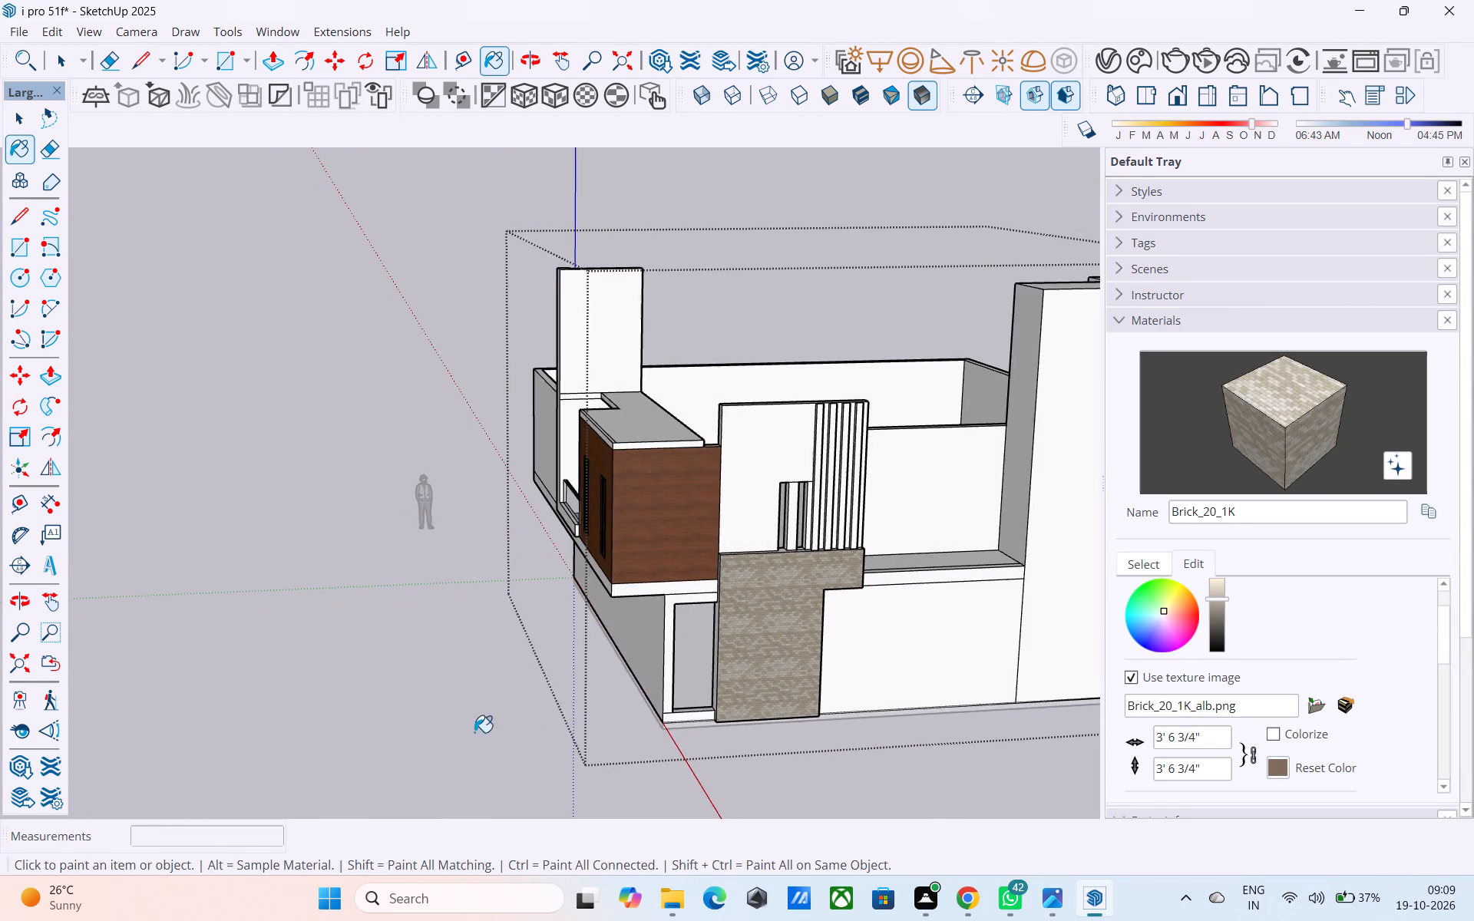
middle_drag(889, 586, 860, 586)
scroll(754, 588, up, 11)
middle_drag(692, 595, 392, 645)
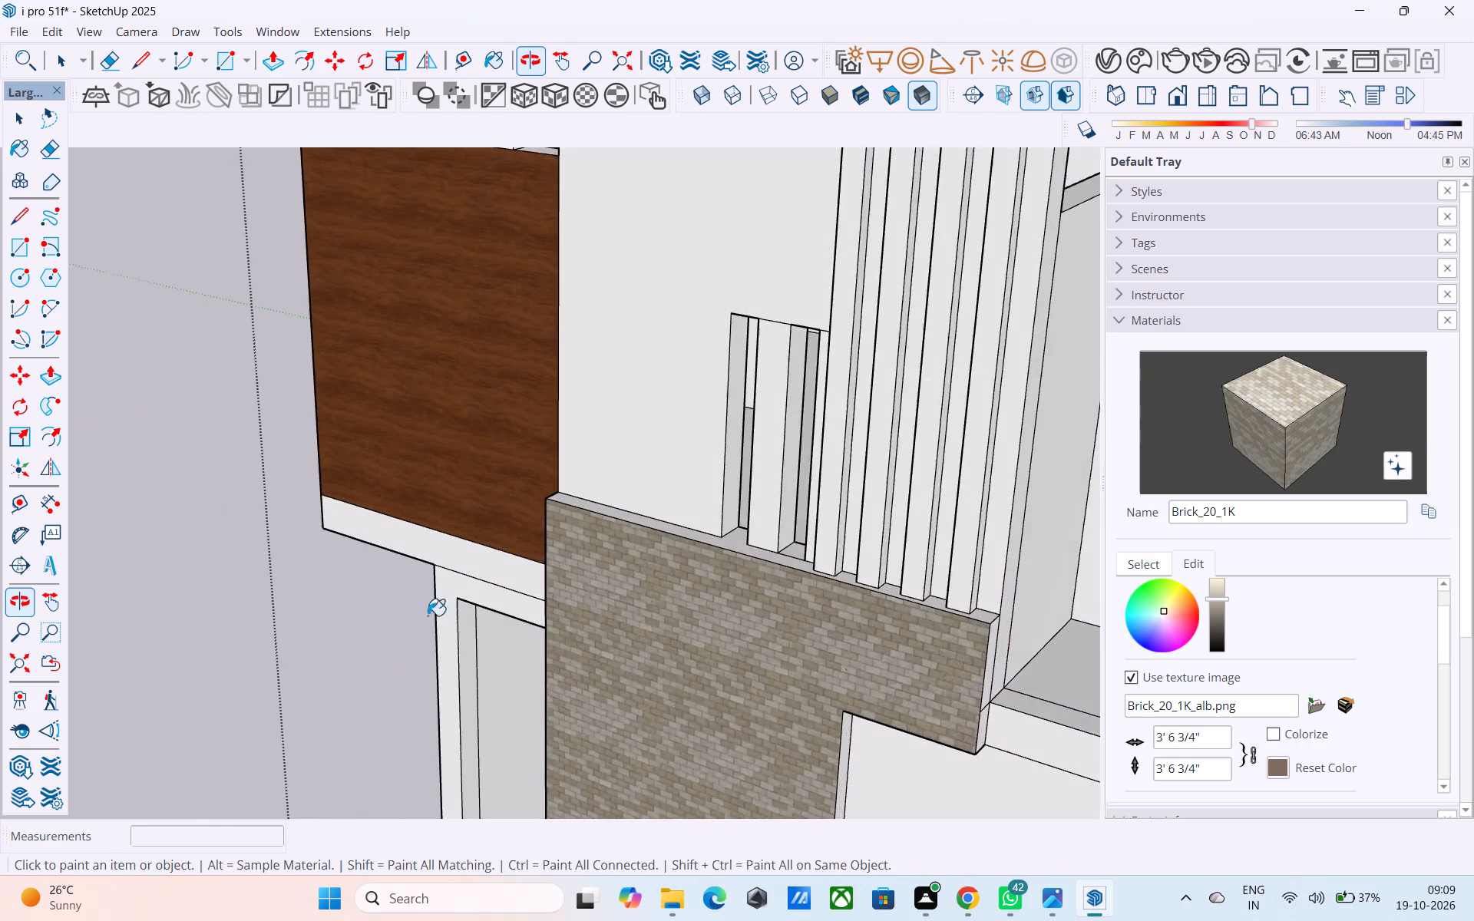
scroll(478, 576, down, 3)
middle_drag(594, 639, 592, 550)
scroll(517, 536, down, 5)
middle_drag(606, 563, 568, 550)
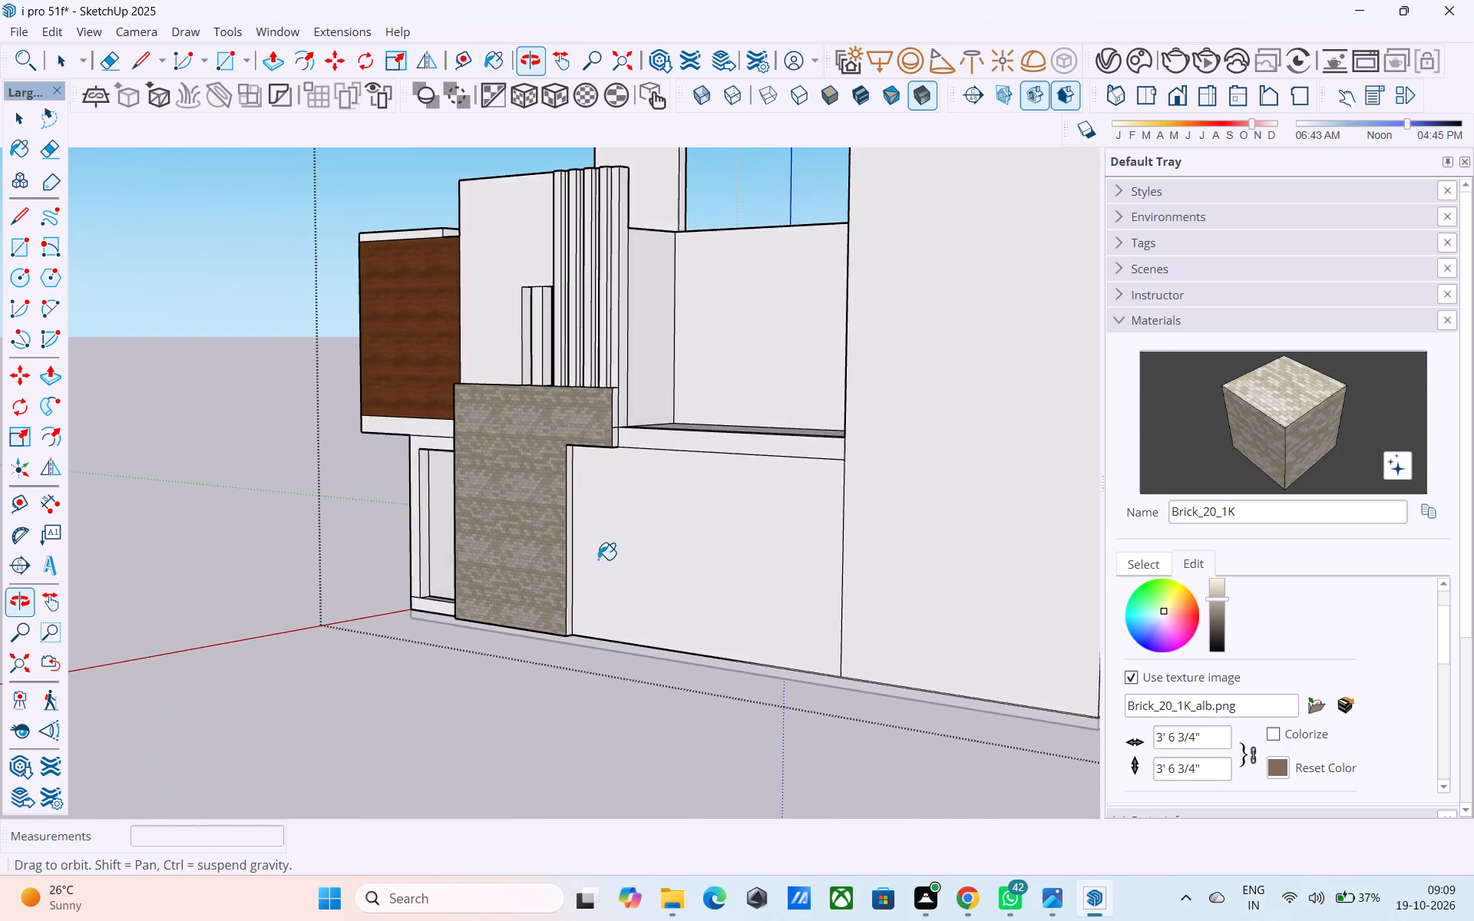
scroll(663, 552, up, 4)
middle_drag(580, 533, 534, 504)
scroll(574, 535, up, 4)
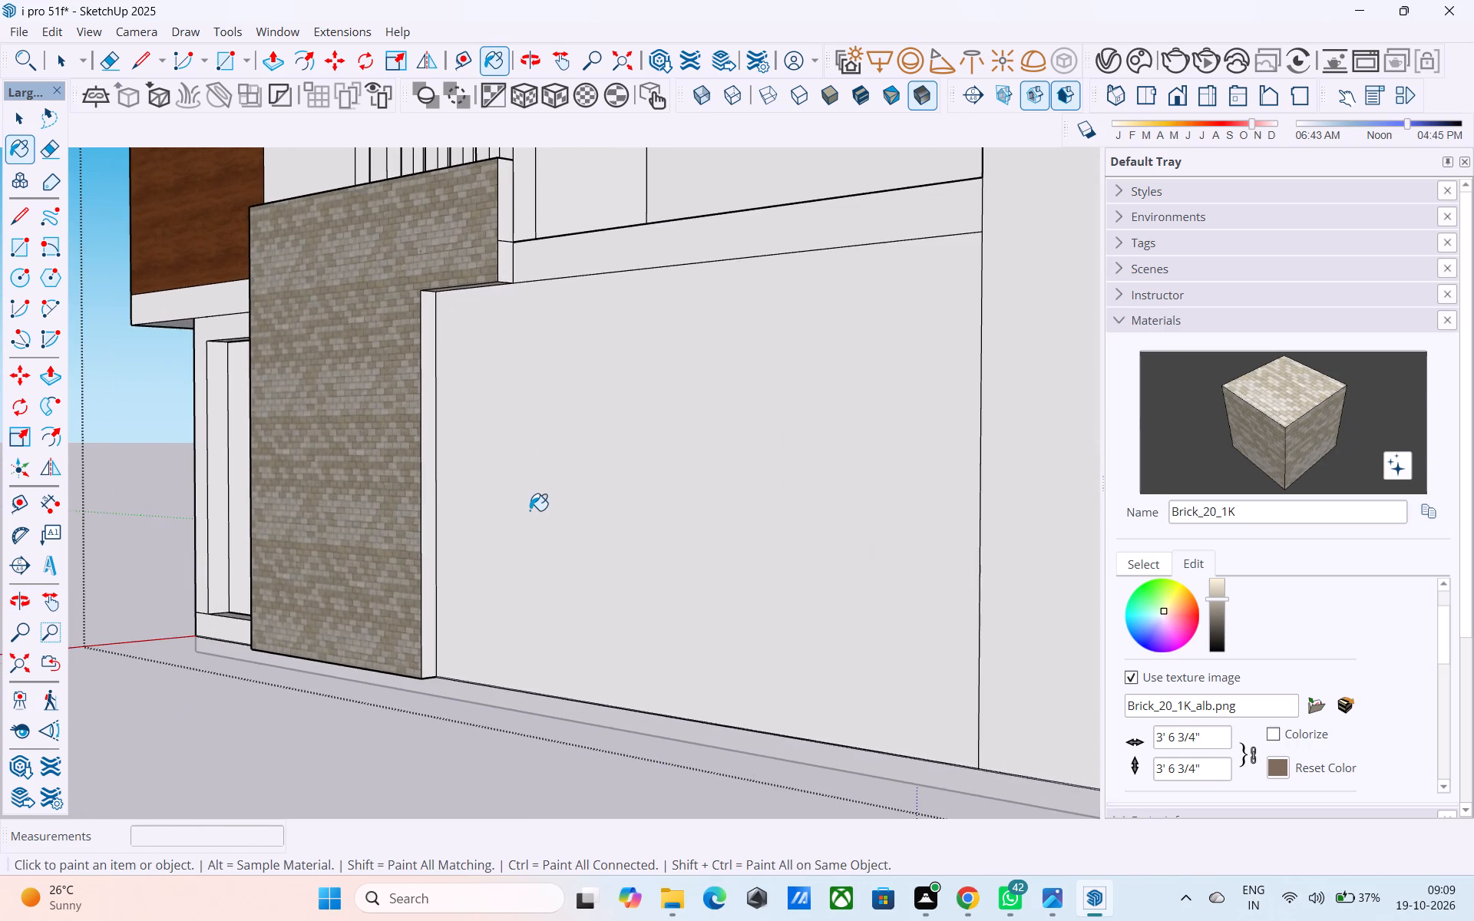
scroll(530, 510, up, 2)
scroll(428, 533, down, 4)
middle_drag(424, 543, 617, 608)
scroll(436, 565, down, 6)
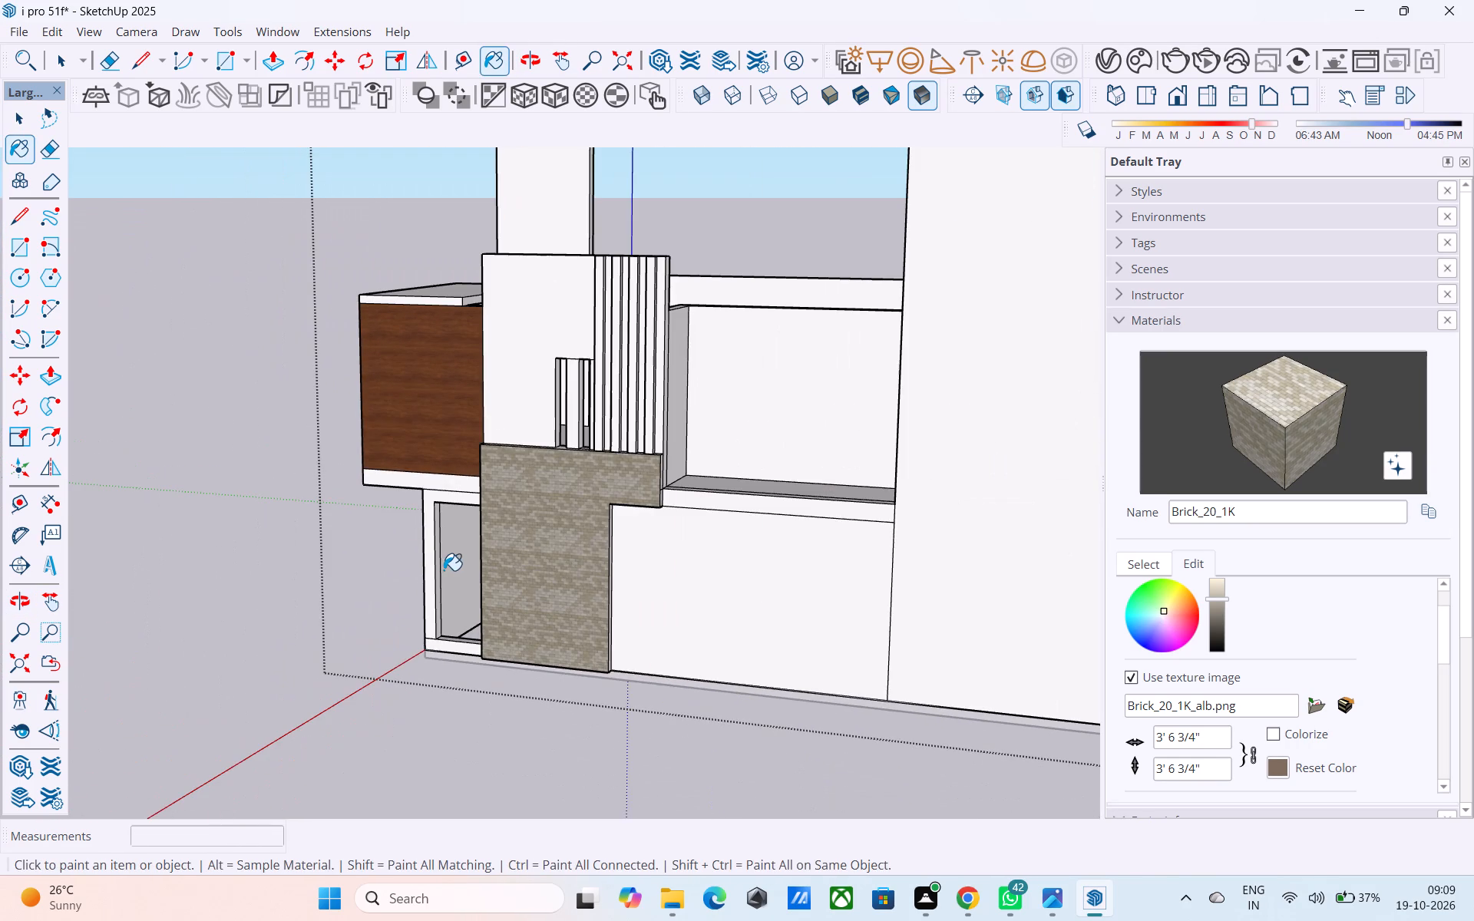
middle_drag(501, 581, 808, 611)
scroll(500, 584, down, 5)
scroll(980, 513, up, 9)
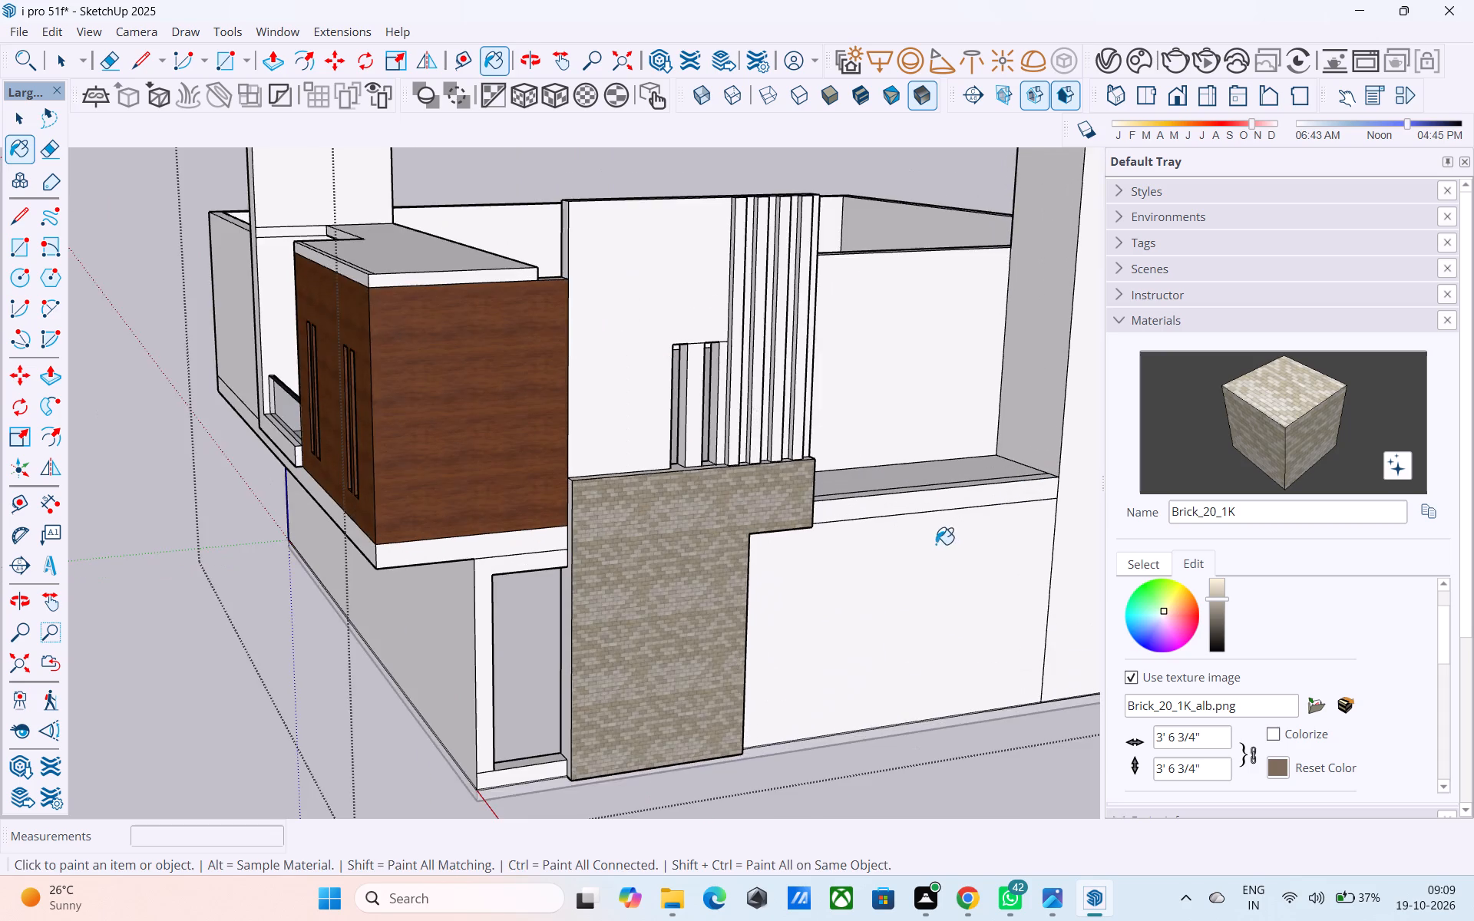
middle_drag(891, 560, 666, 548)
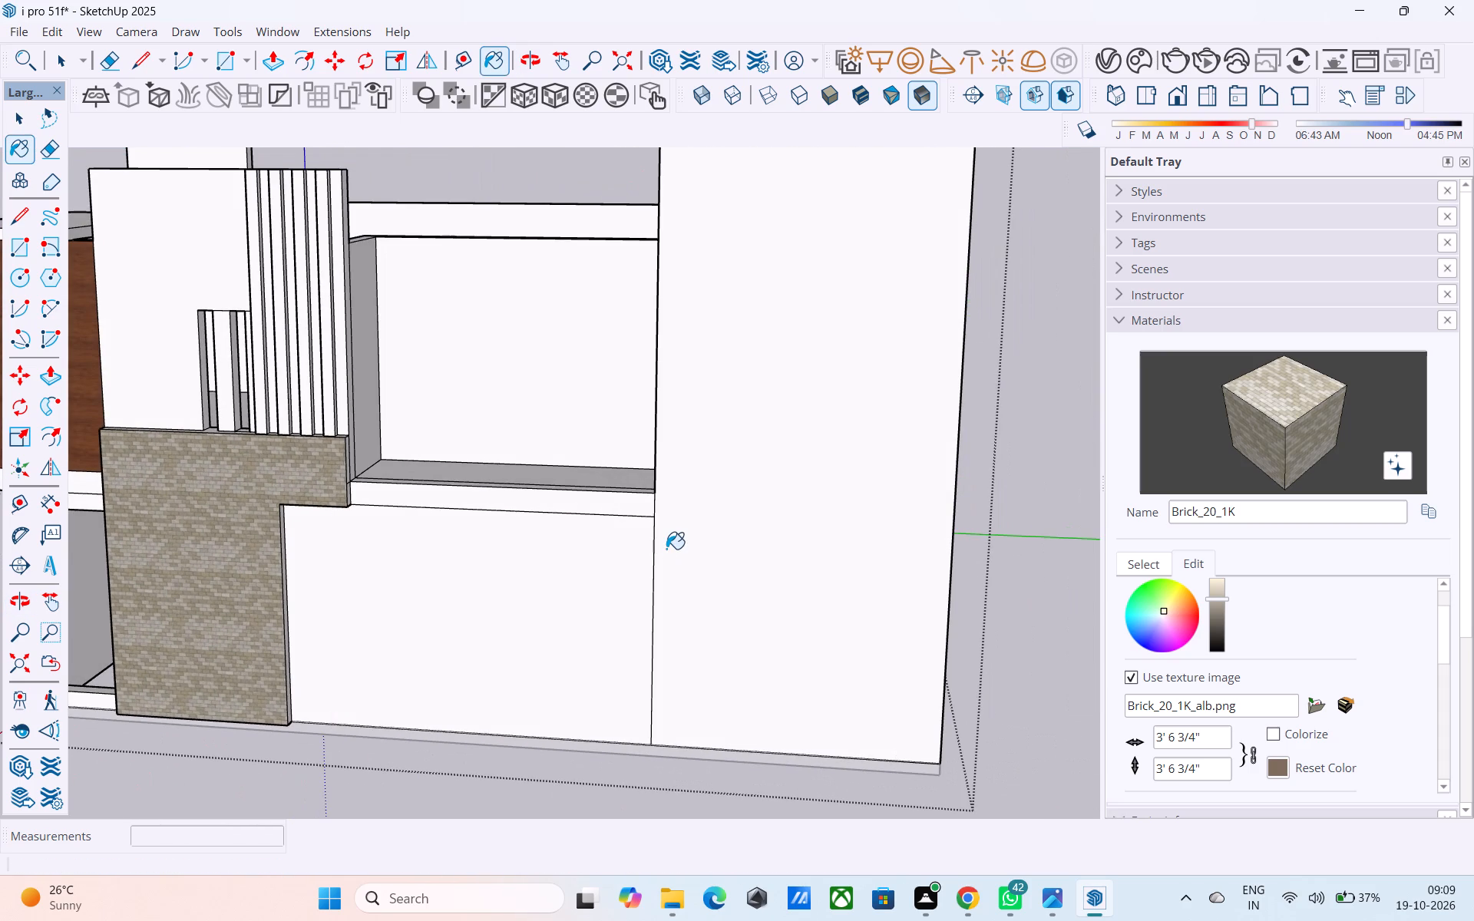
middle_drag(676, 537, 816, 607)
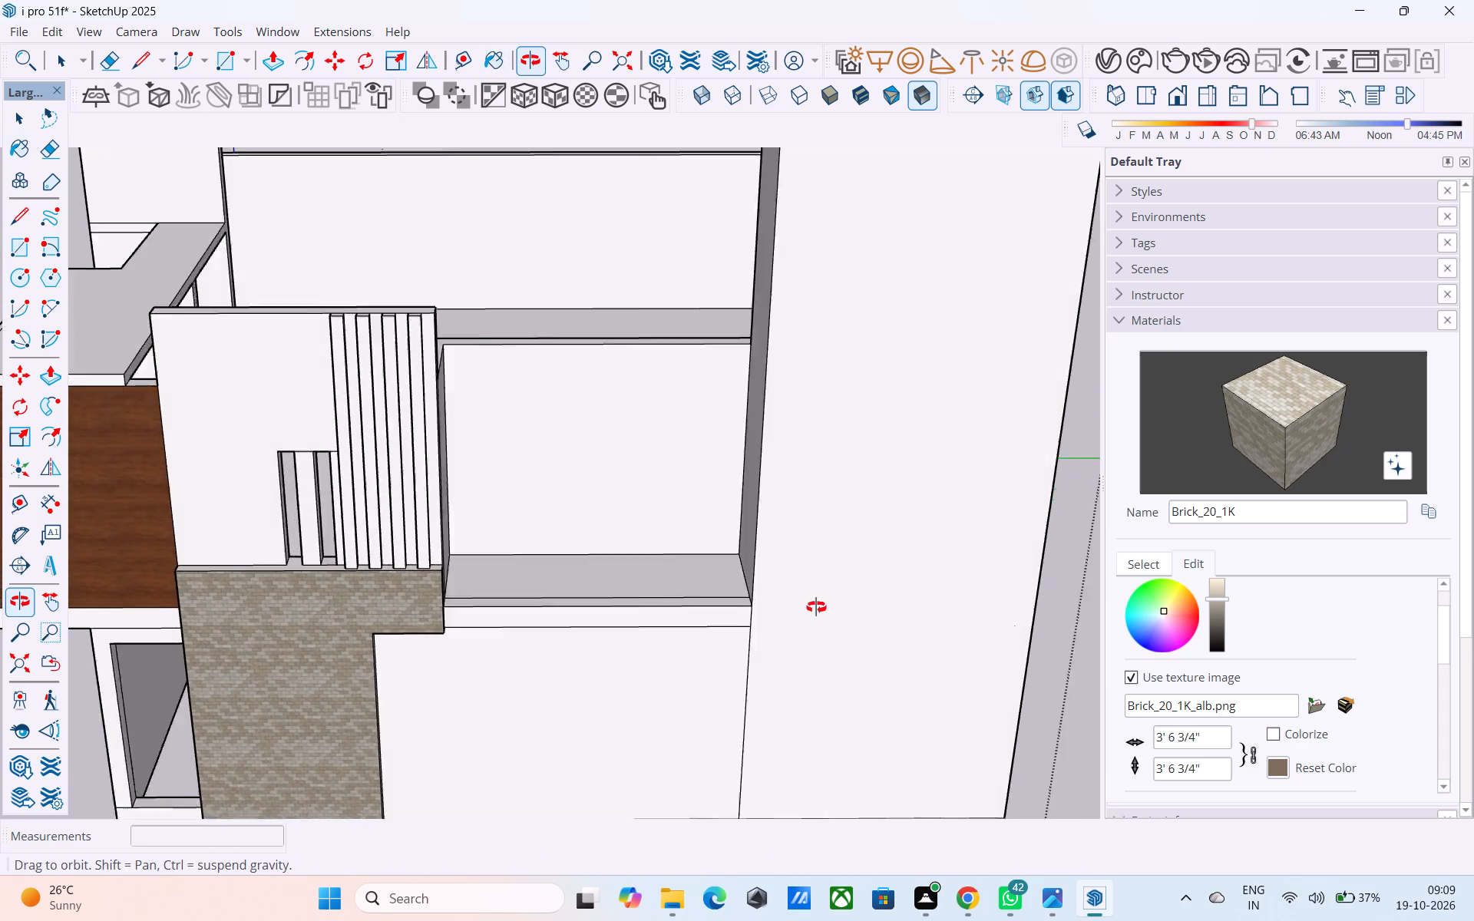
middle_drag(816, 607, 823, 603)
scroll(818, 584, down, 4)
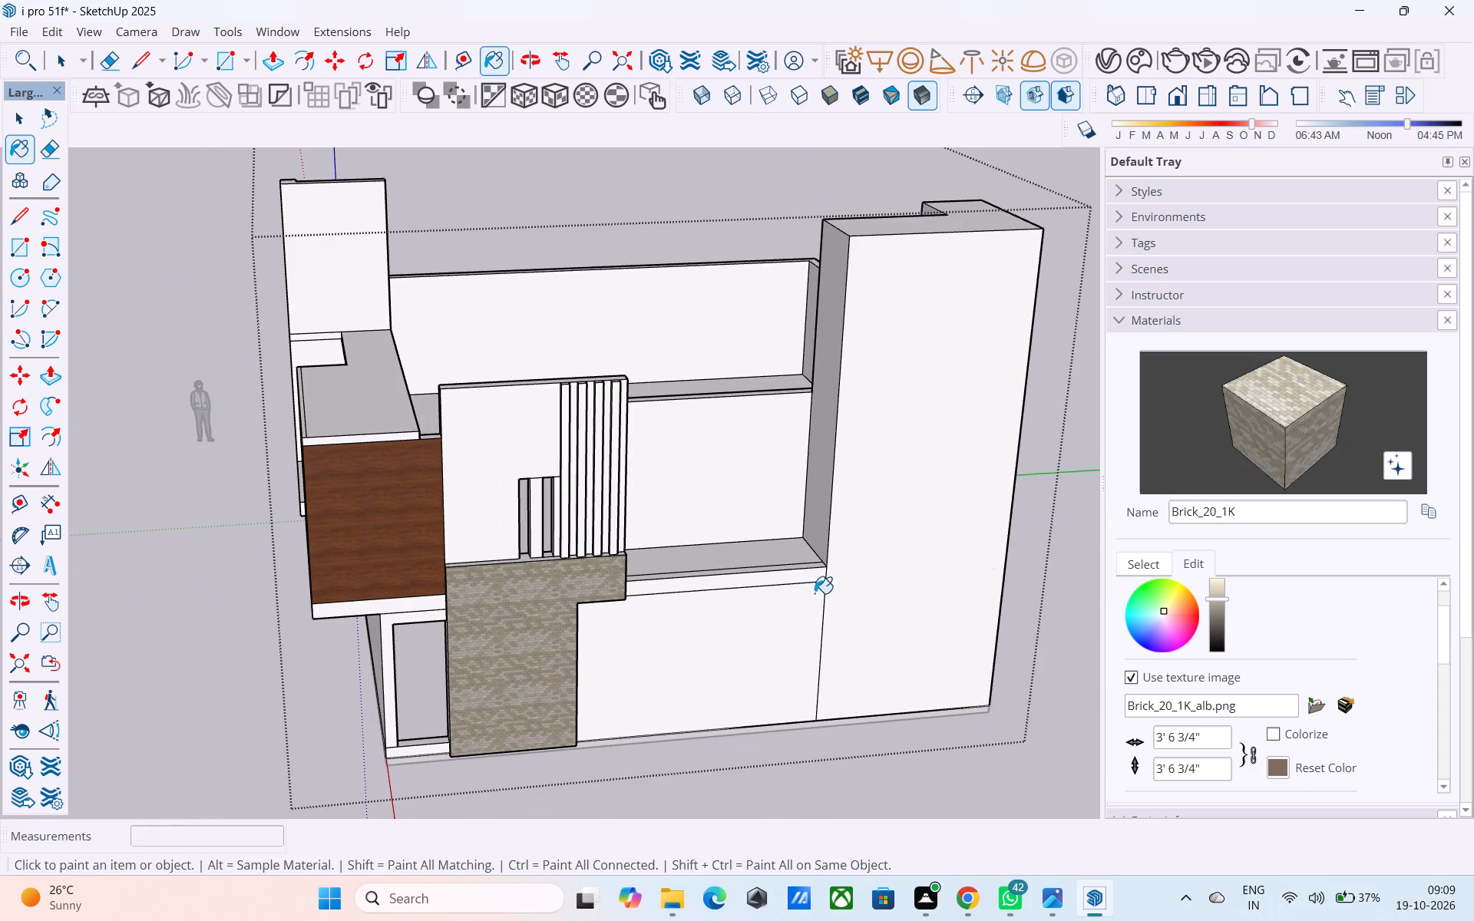
middle_drag(808, 592, 813, 639)
Draw a 3' line up the tower's front vertical edge, starting at the outer corner of the upper-floor terrace slab.
key(space)
middle_drag(813, 639, 794, 701)
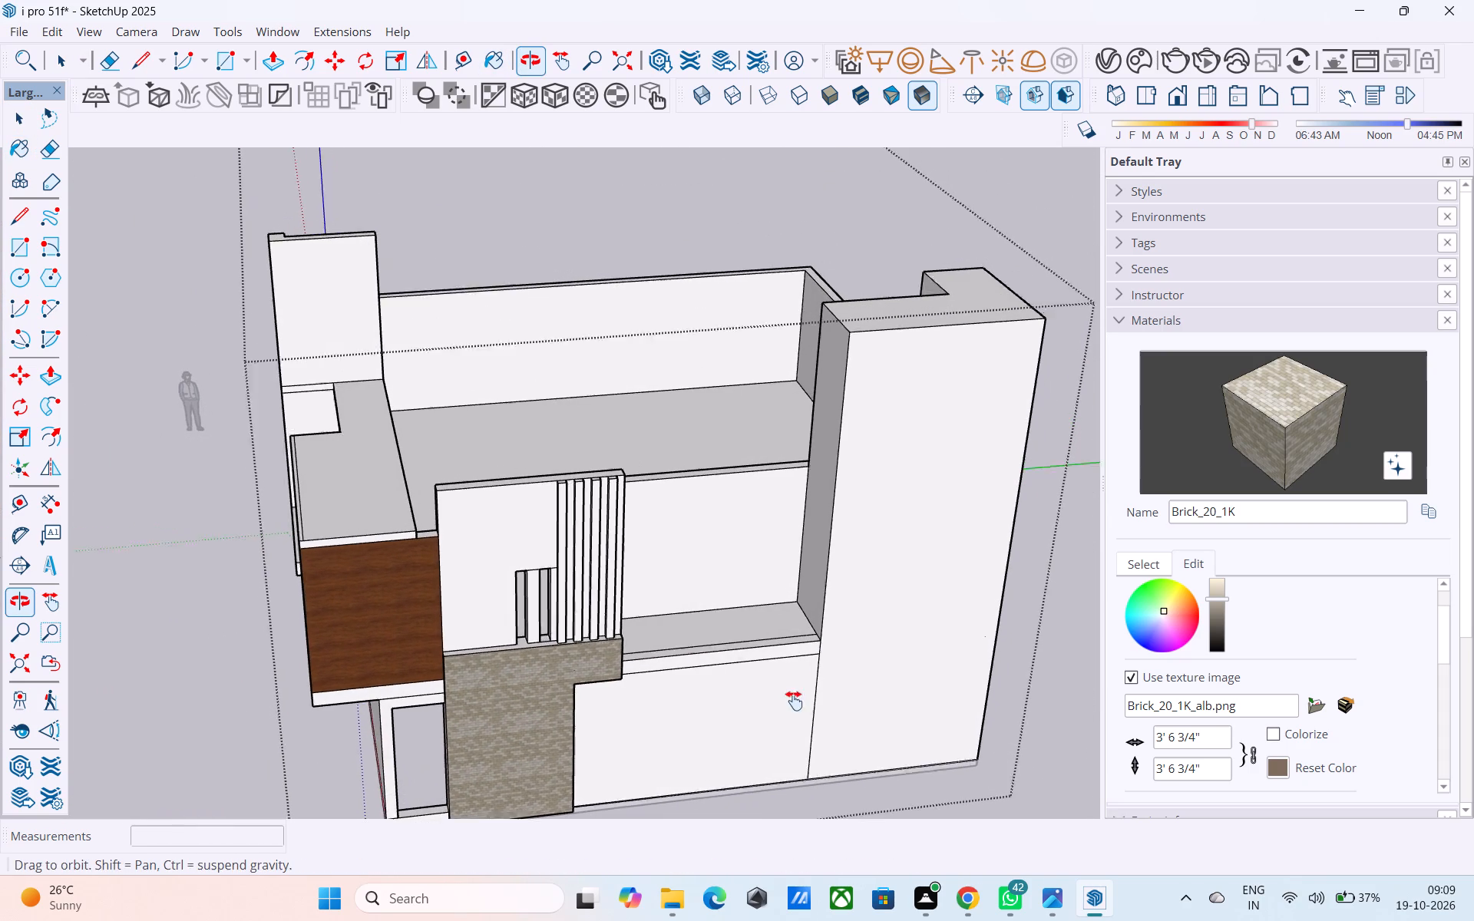
middle_drag(794, 701, 993, 662)
middle_drag(1016, 596, 780, 680)
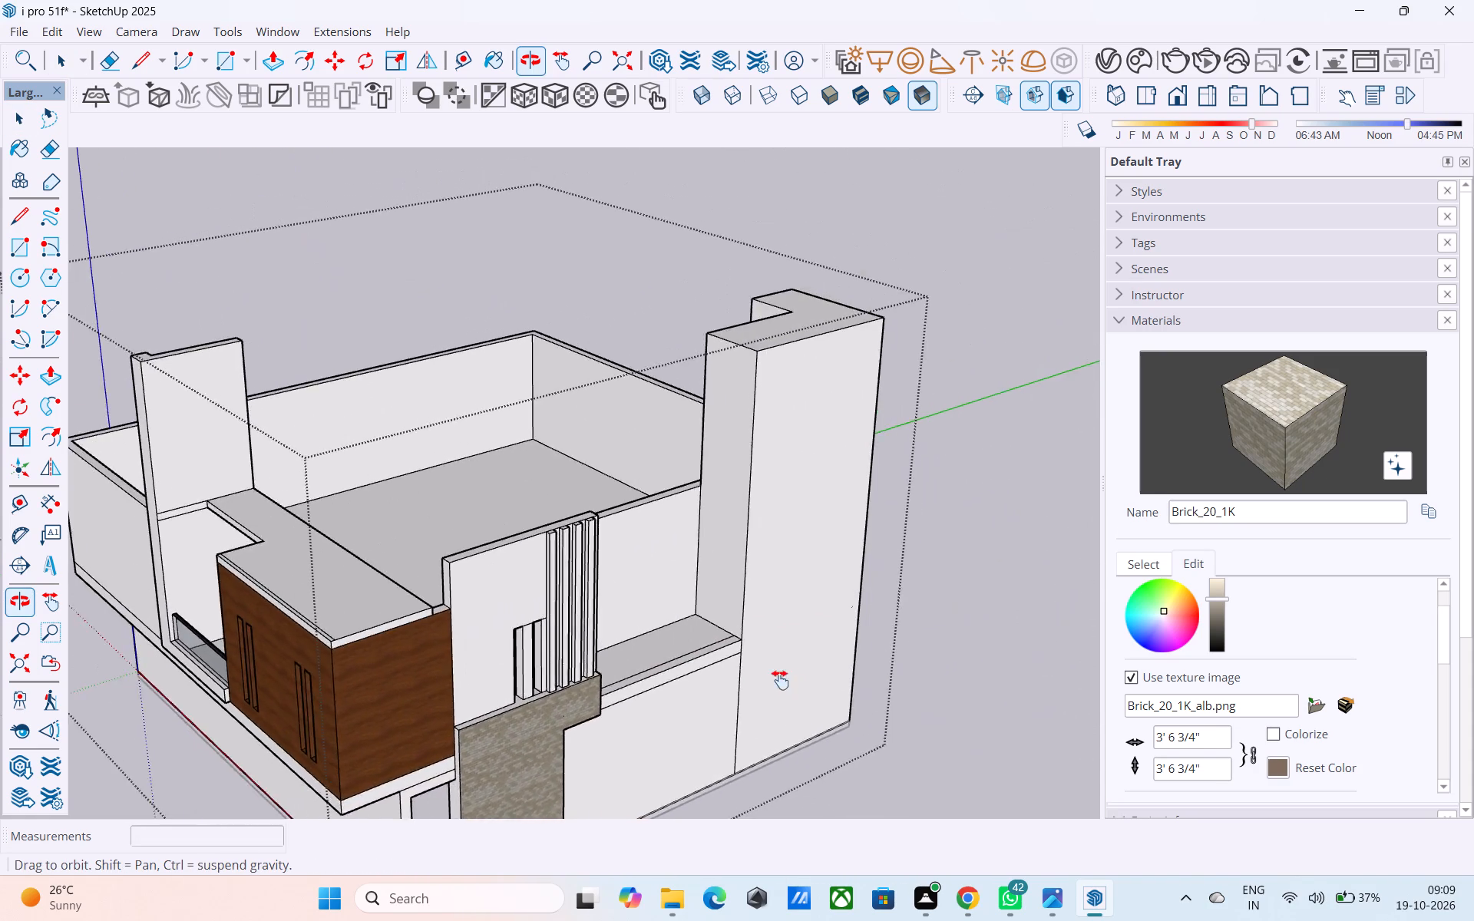
middle_drag(780, 680, 1022, 676)
scroll(816, 564, up, 13)
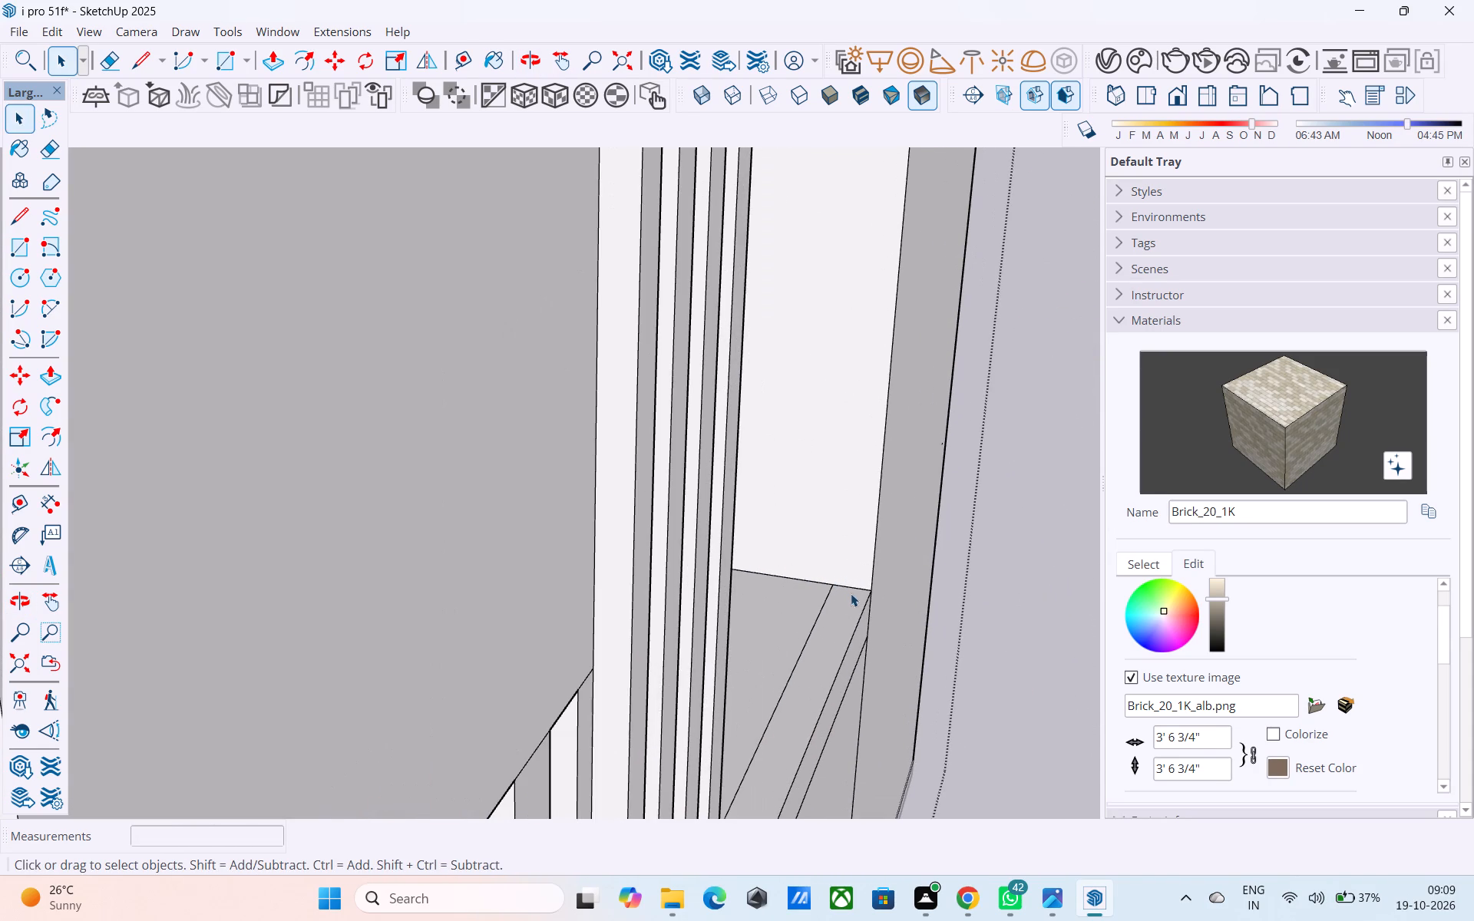
key(l)
click(875, 586)
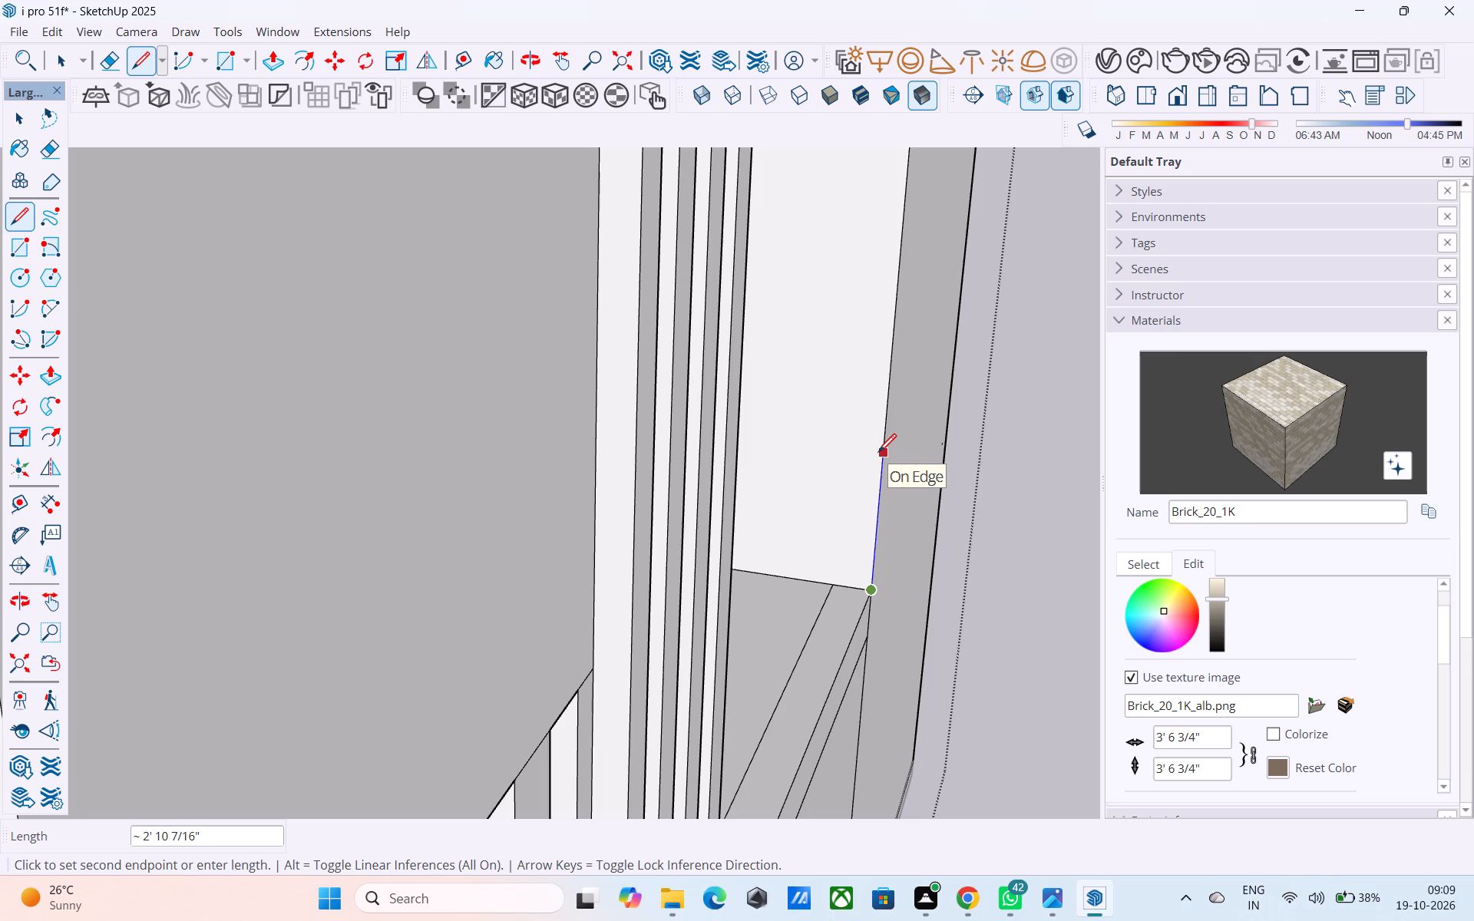
text(3')
key(Return)
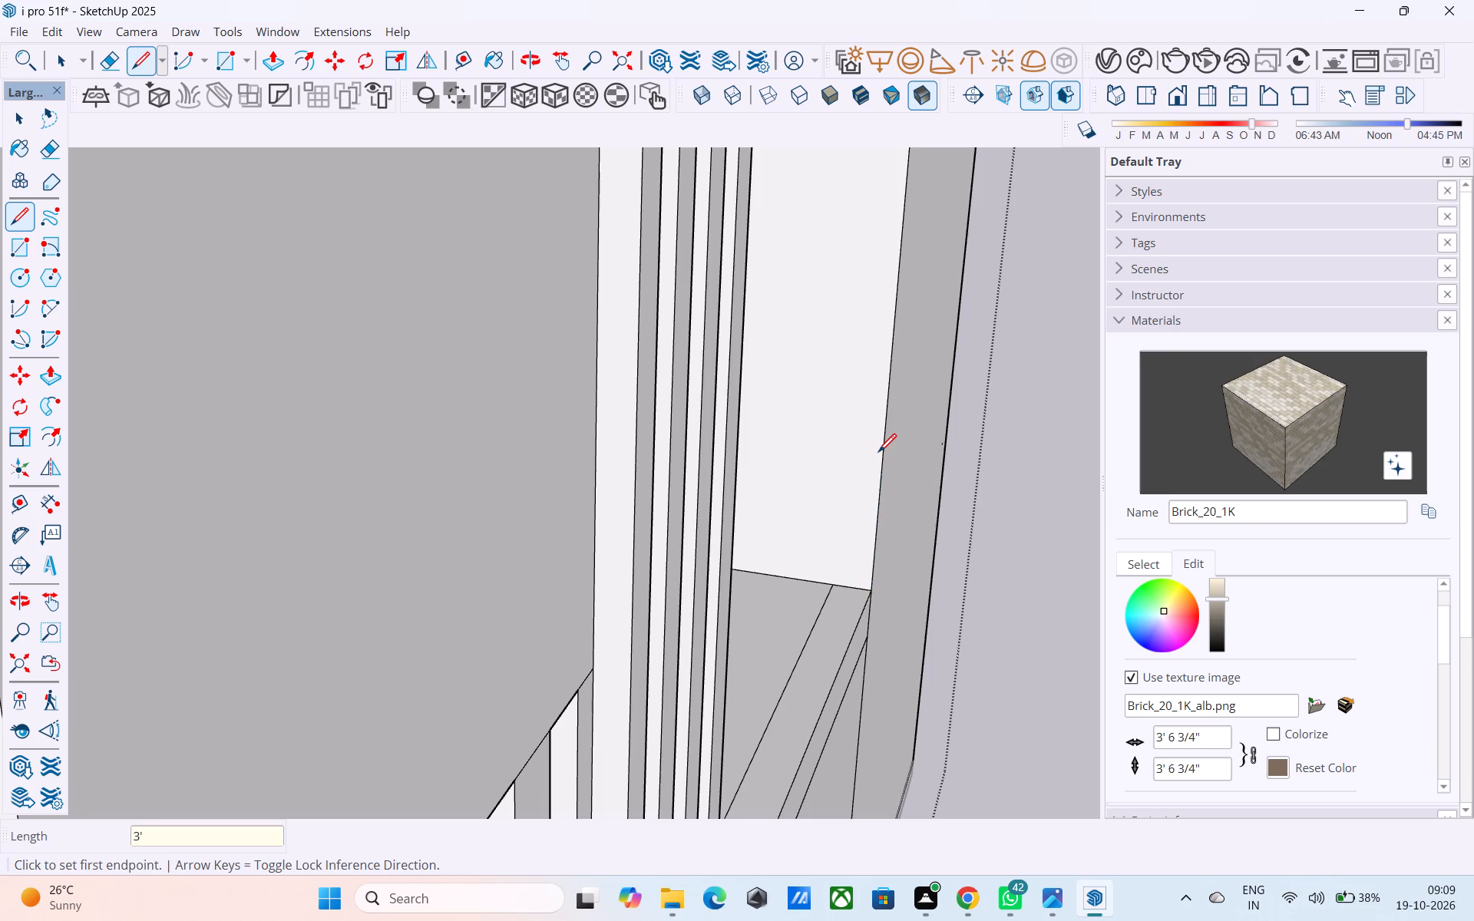
Draw a 13' by 3' parapet rectangle from the top of the tower's 3' line to the terrace slab corner at the fin wall.
key(r)
click(881, 443)
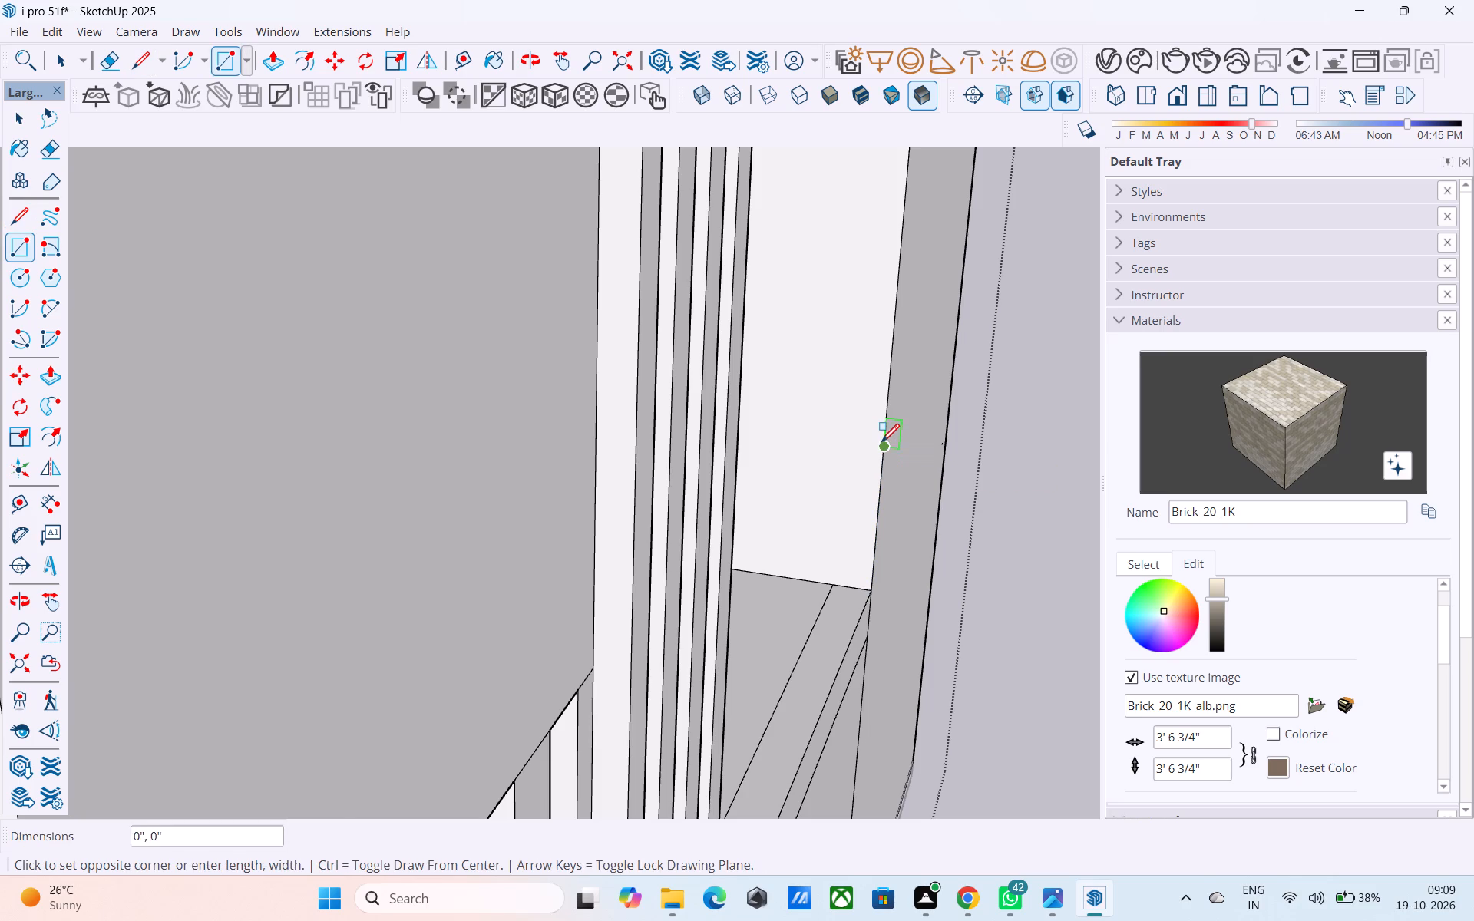
scroll(881, 444, down, 6)
middle_drag(880, 455, 767, 478)
middle_drag(543, 474, 522, 424)
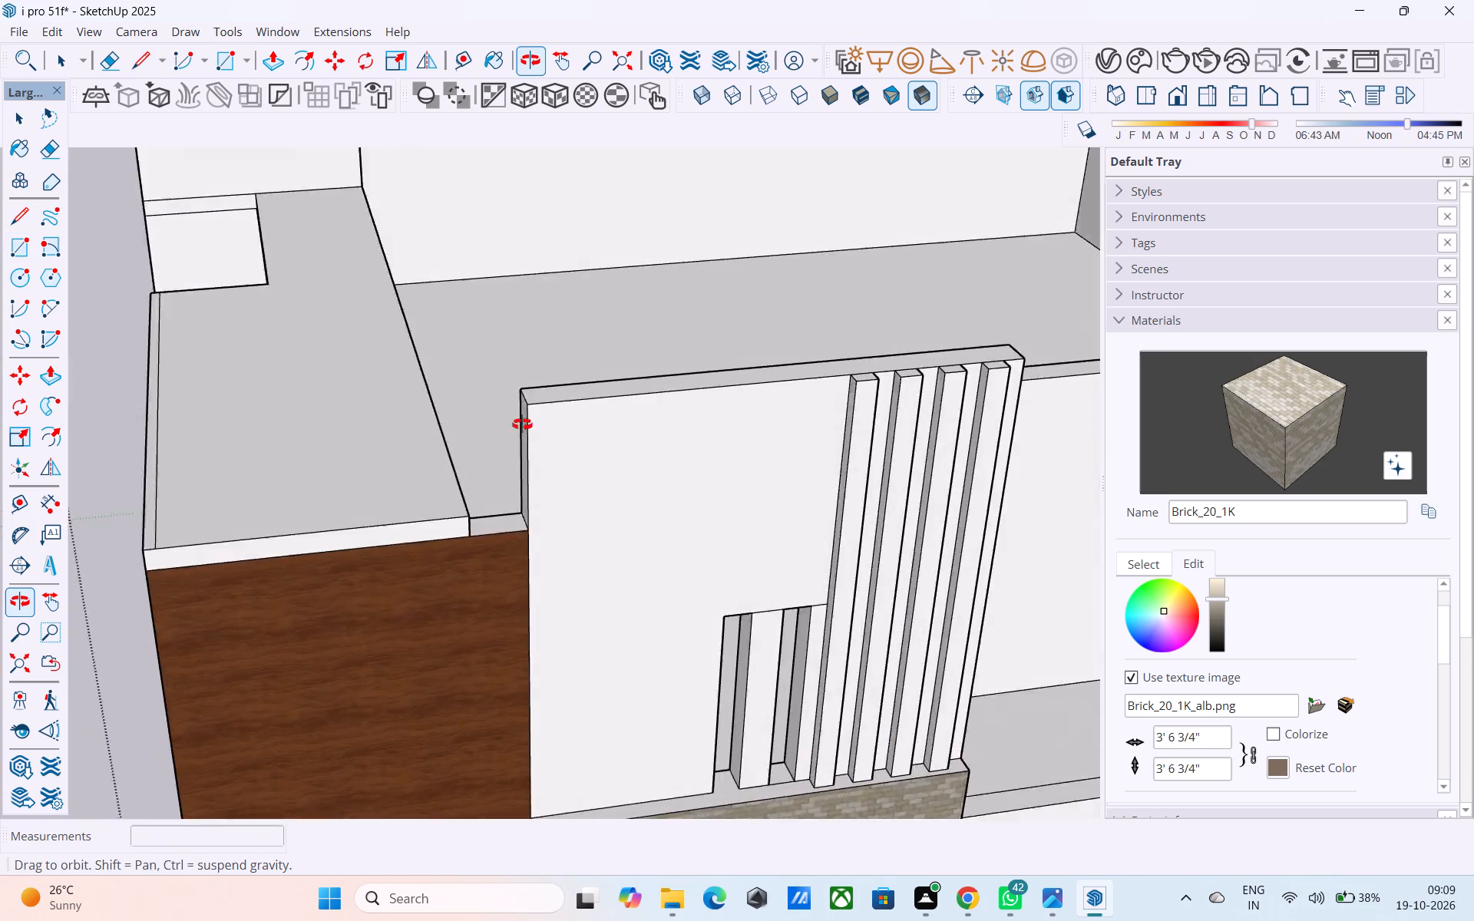
middle_drag(522, 424, 216, 220)
scroll(234, 231, down, 5)
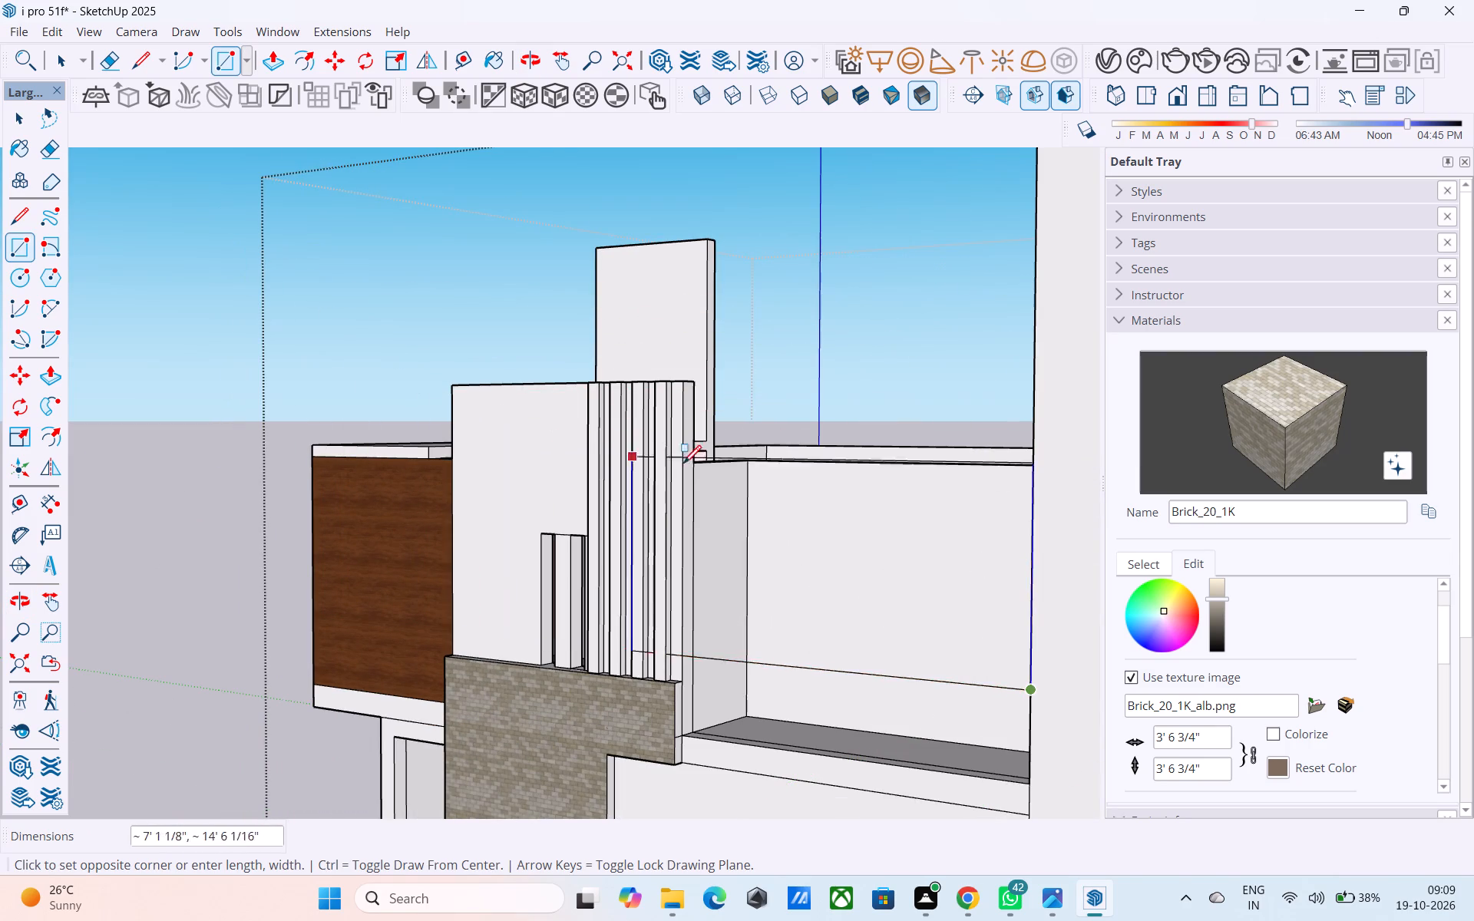
scroll(684, 653, up, 5)
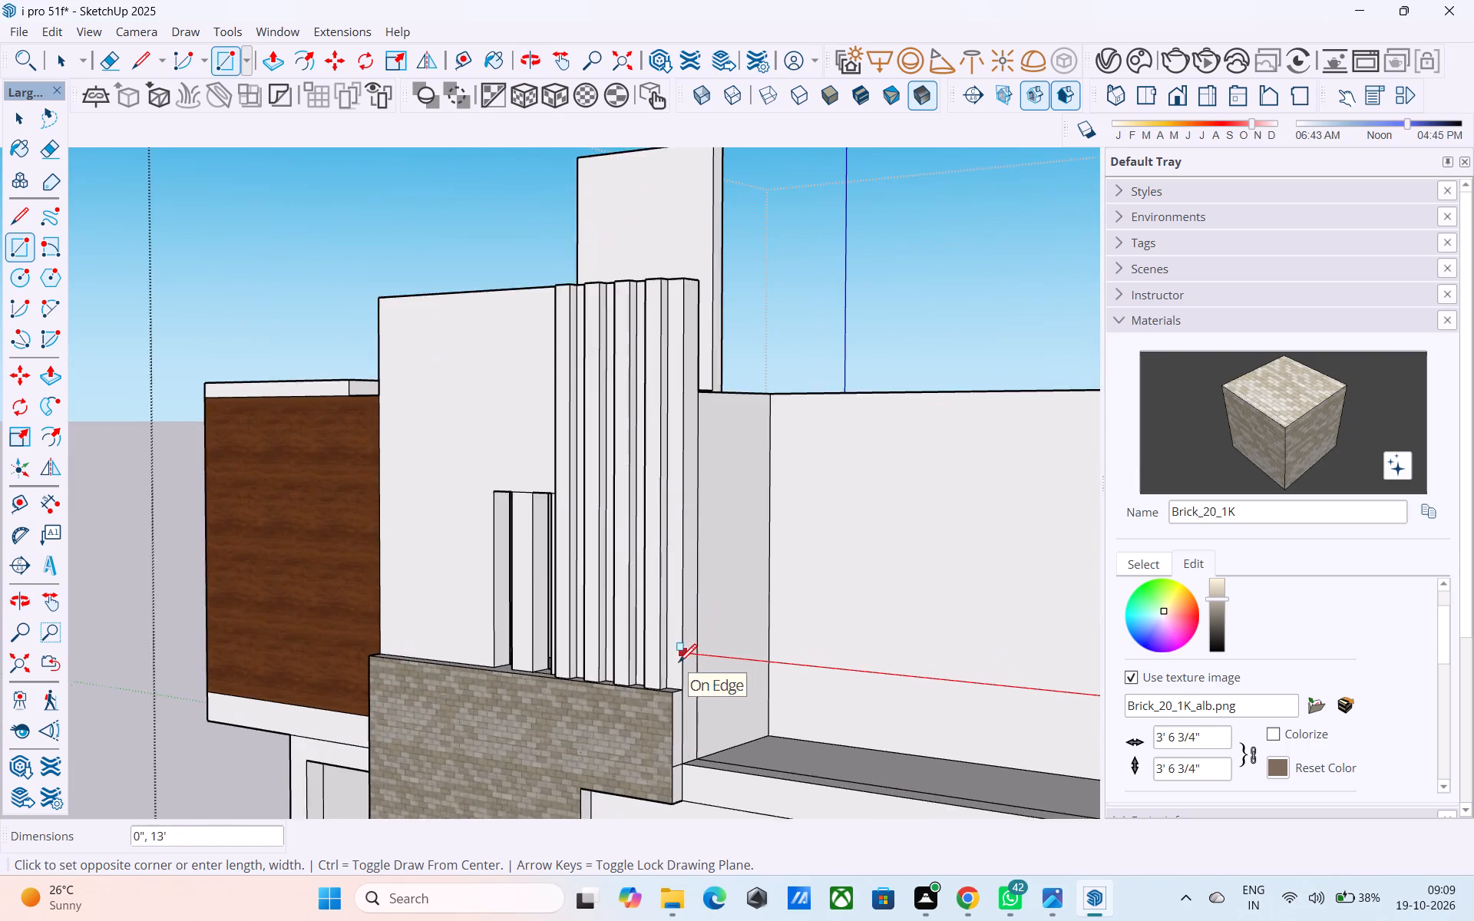
scroll(679, 664, up, 2)
click(687, 643)
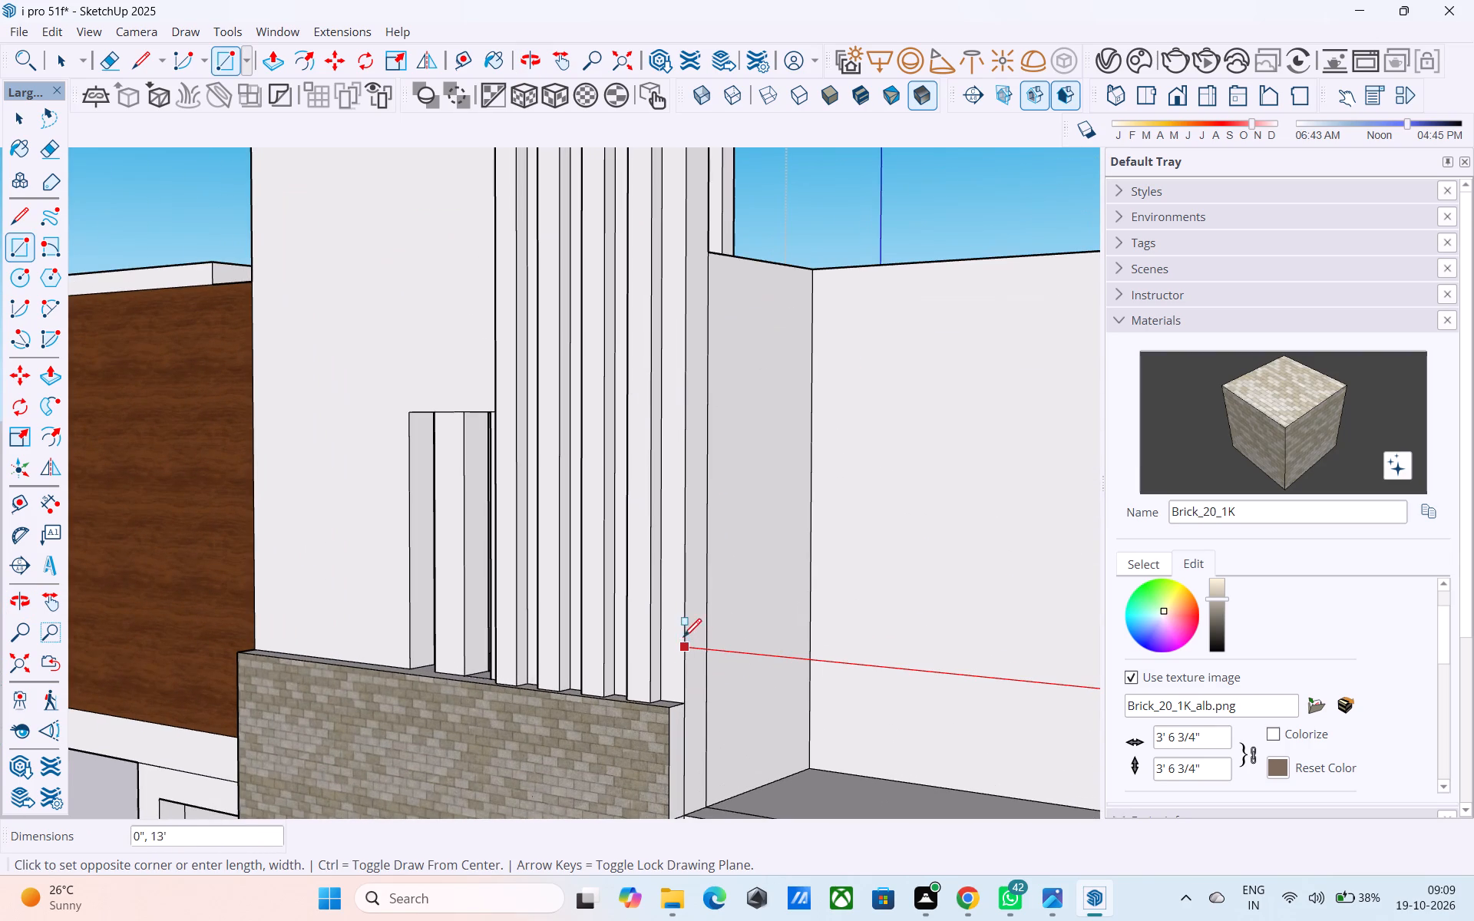
scroll(616, 499, down, 5)
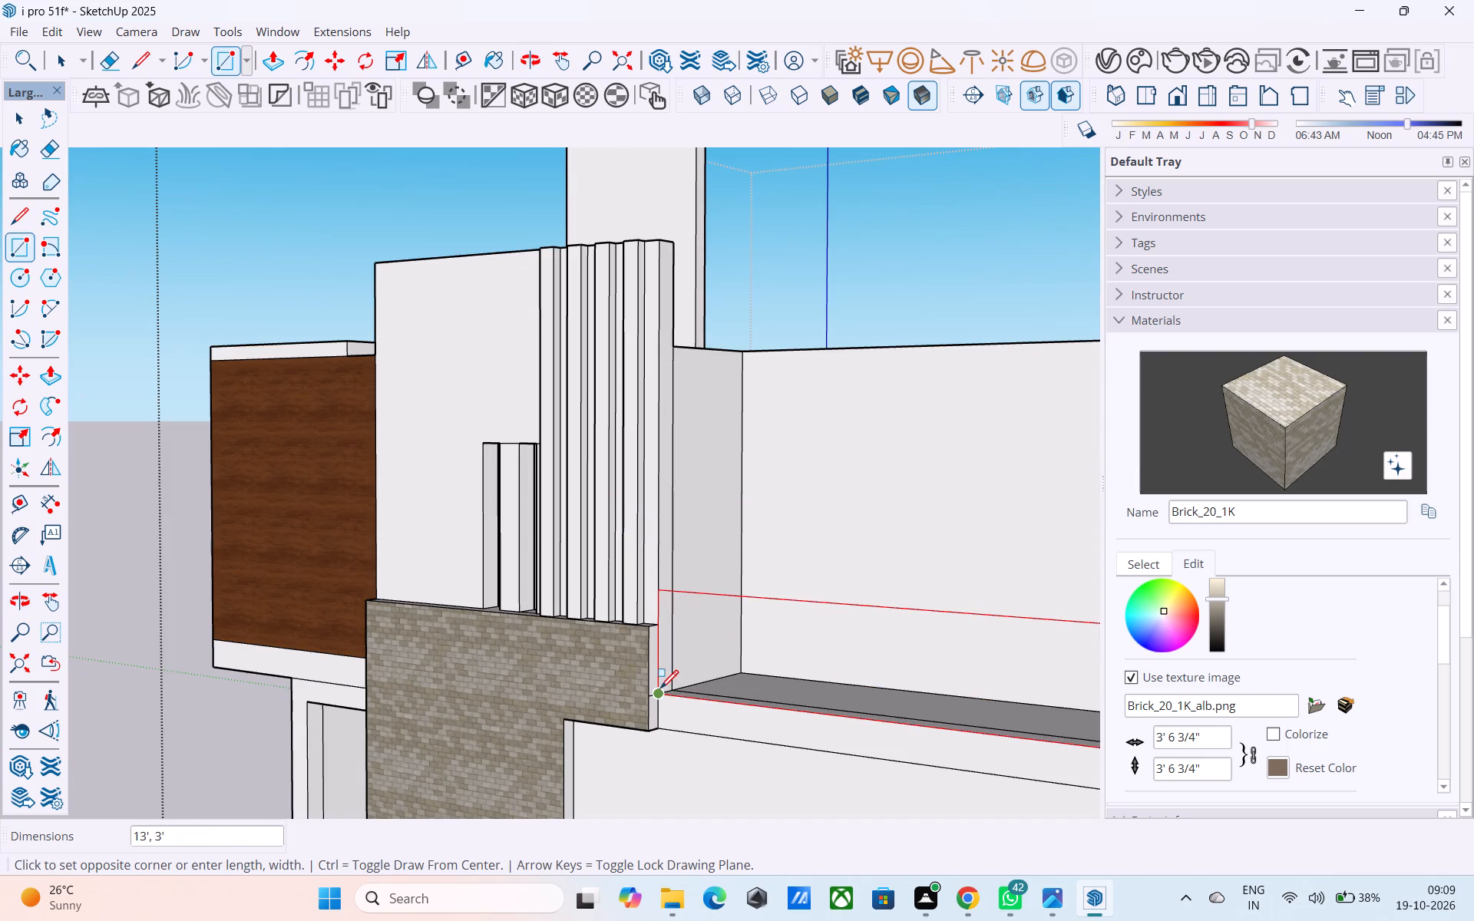
click(659, 690)
Erase the horizontal edge between the new parapet face and the terrace slab's front face.
scroll(458, 651, down, 8)
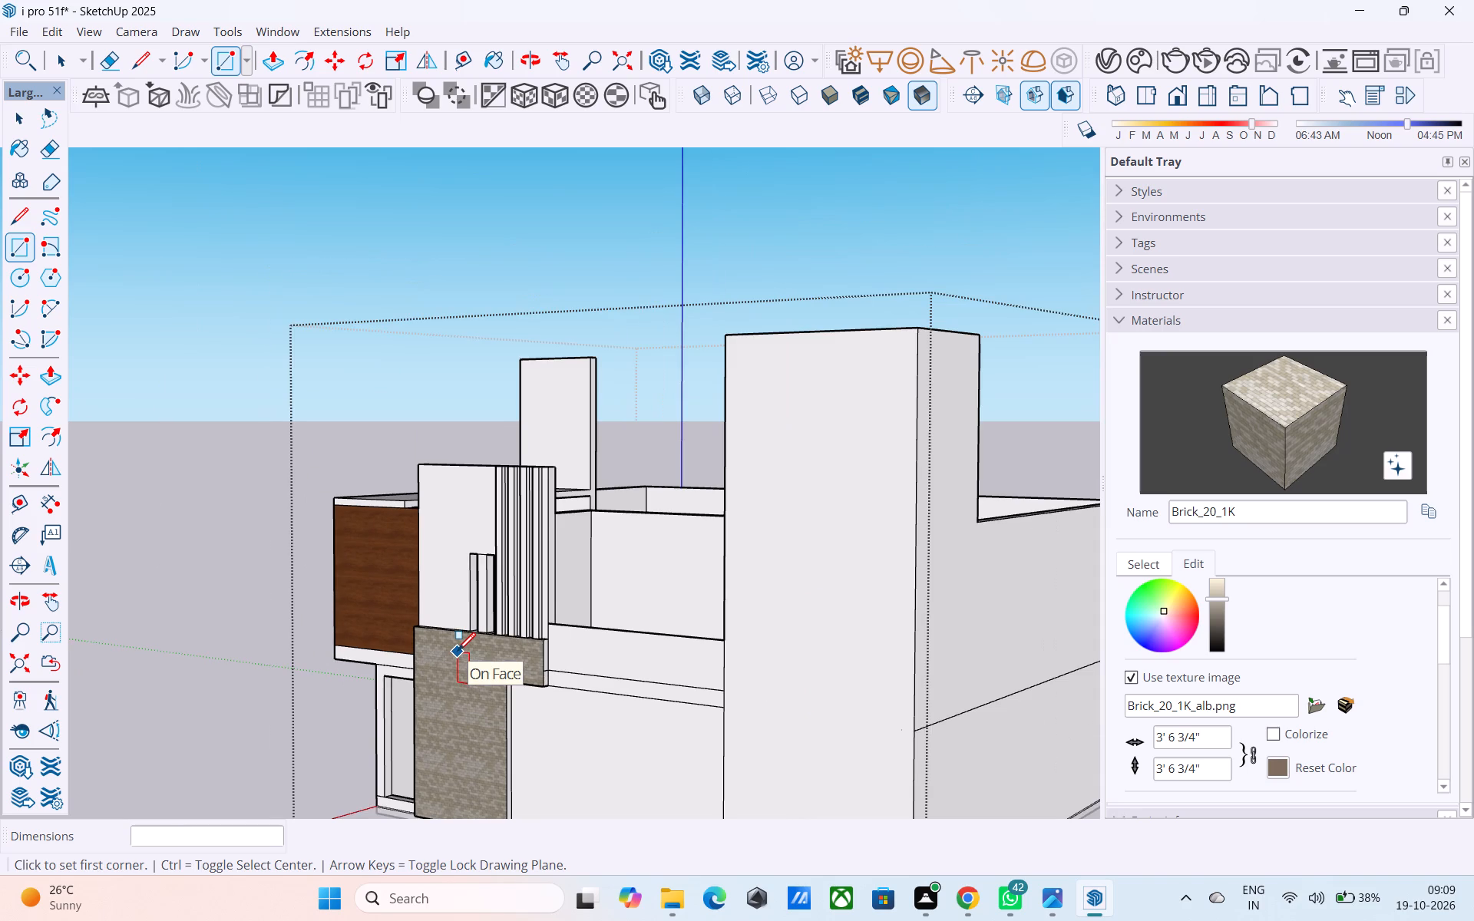
scroll(458, 652, down, 4)
middle_drag(451, 649, 430, 642)
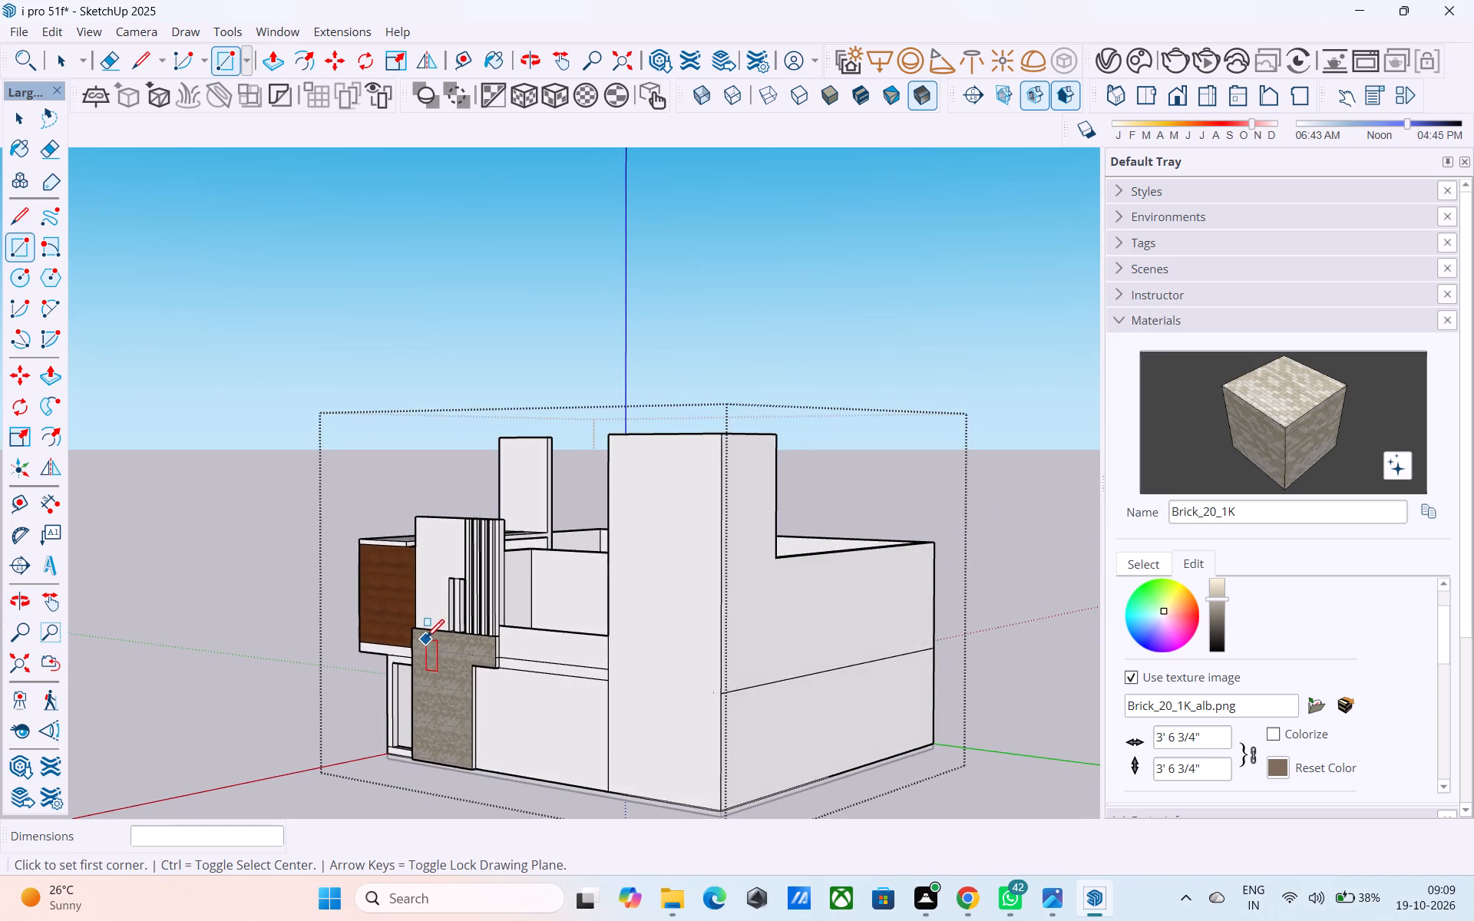
scroll(426, 639, down, 4)
middle_drag(613, 656, 765, 662)
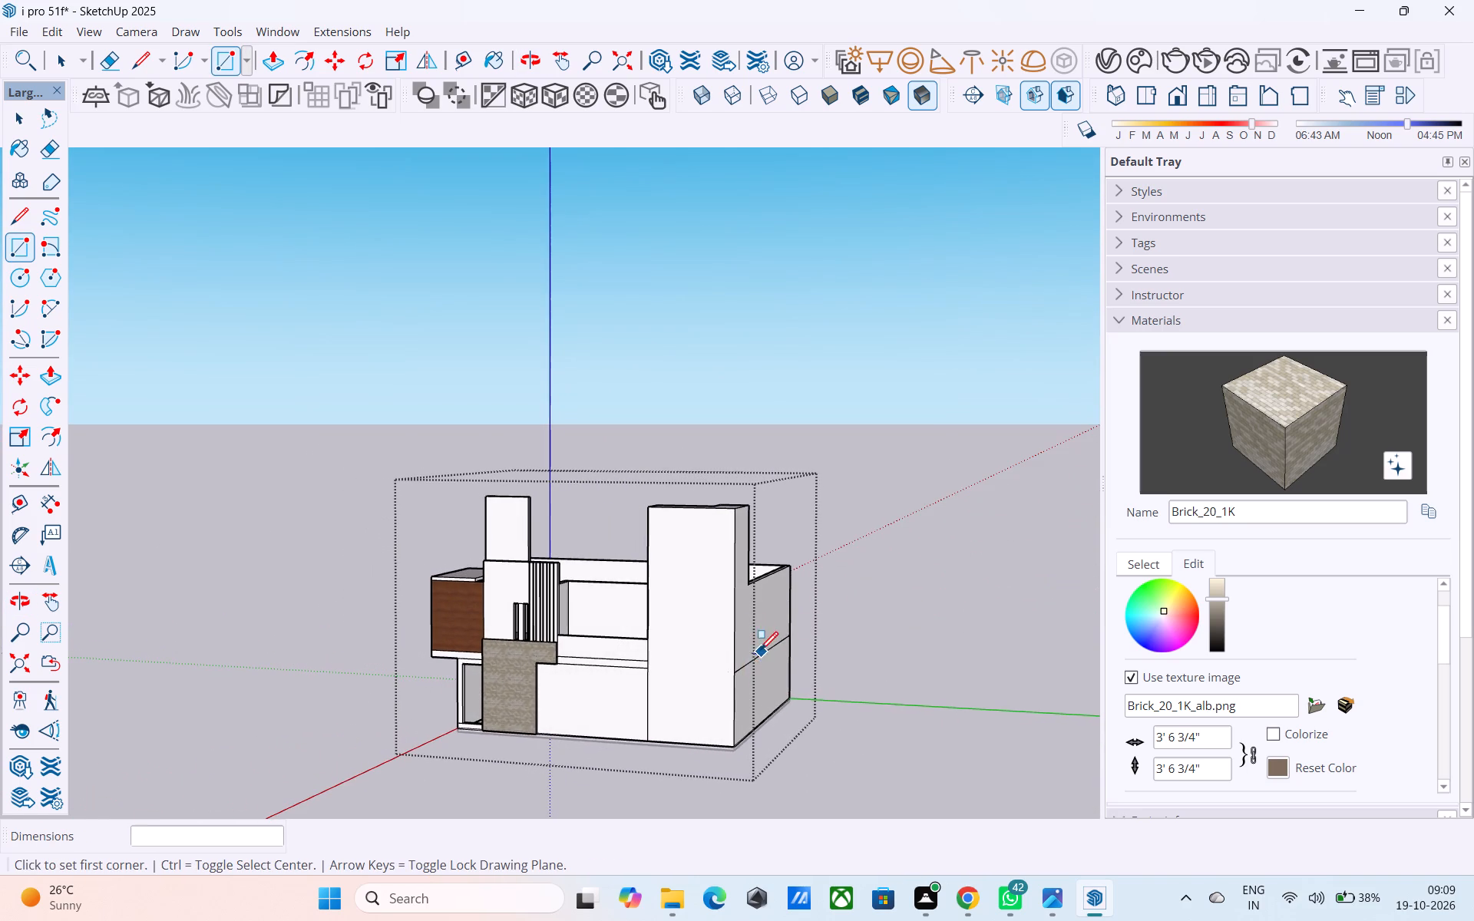
scroll(691, 634, up, 3)
middle_drag(578, 629, 615, 639)
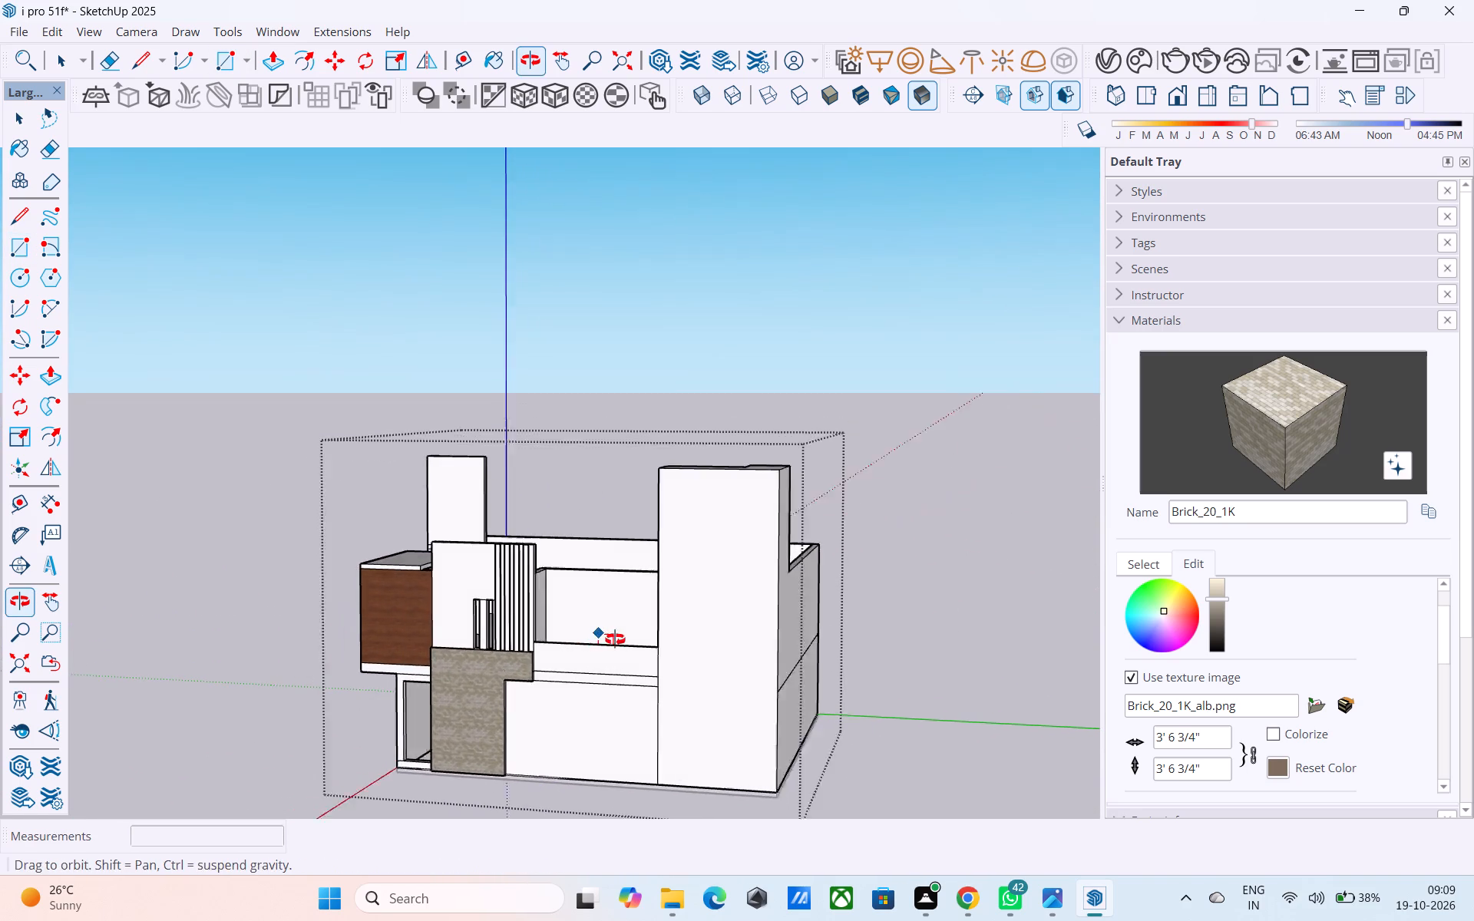
middle_drag(615, 639, 633, 643)
scroll(630, 645, up, 11)
scroll(311, 674, down, 5)
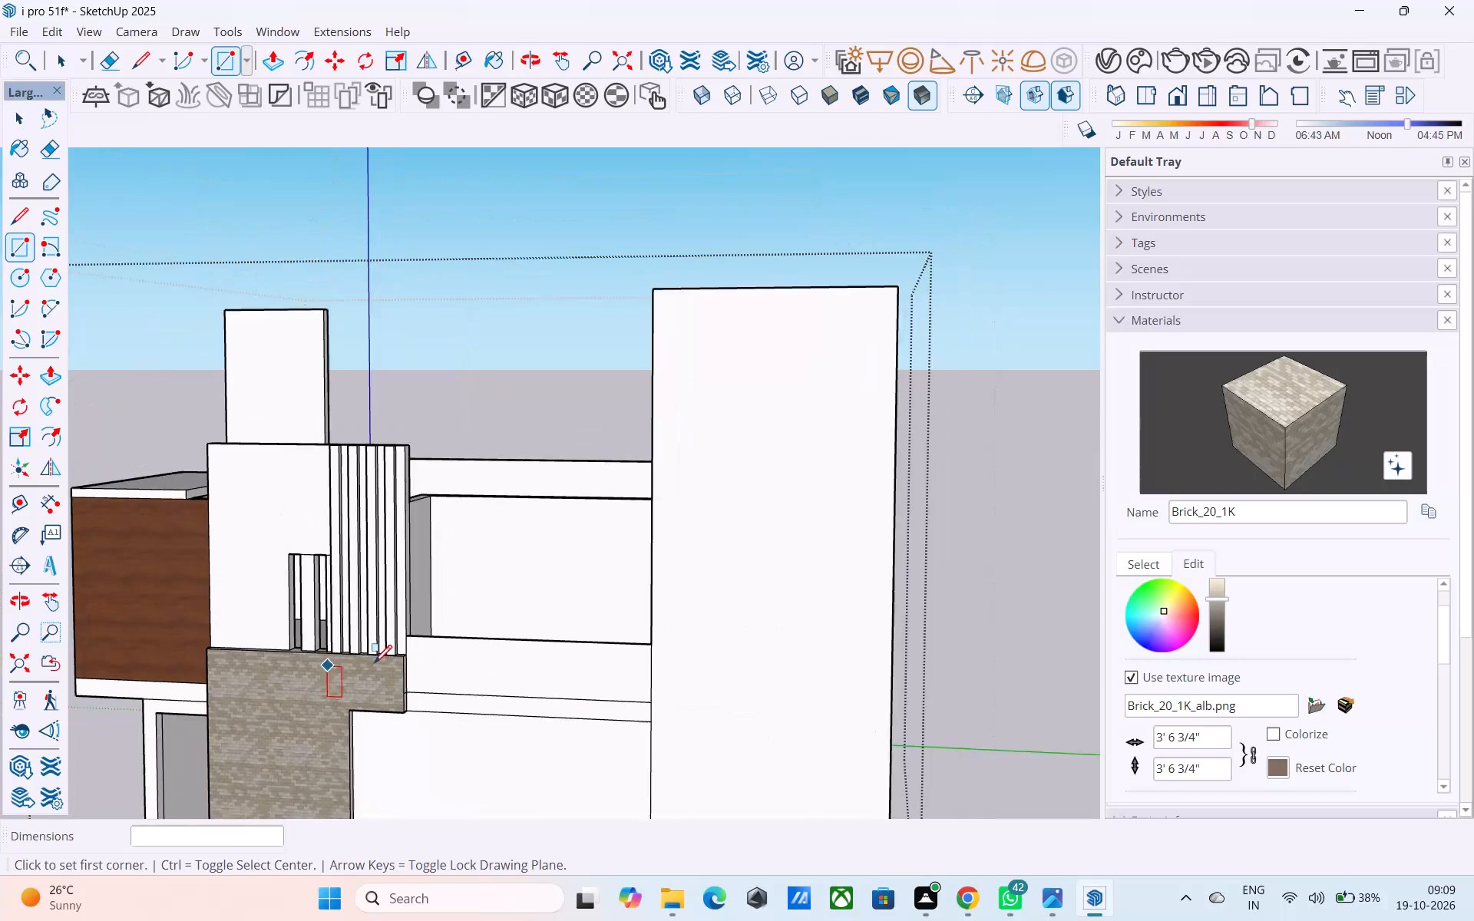
scroll(445, 668, up, 10)
key(e)
drag(468, 688, 461, 732)
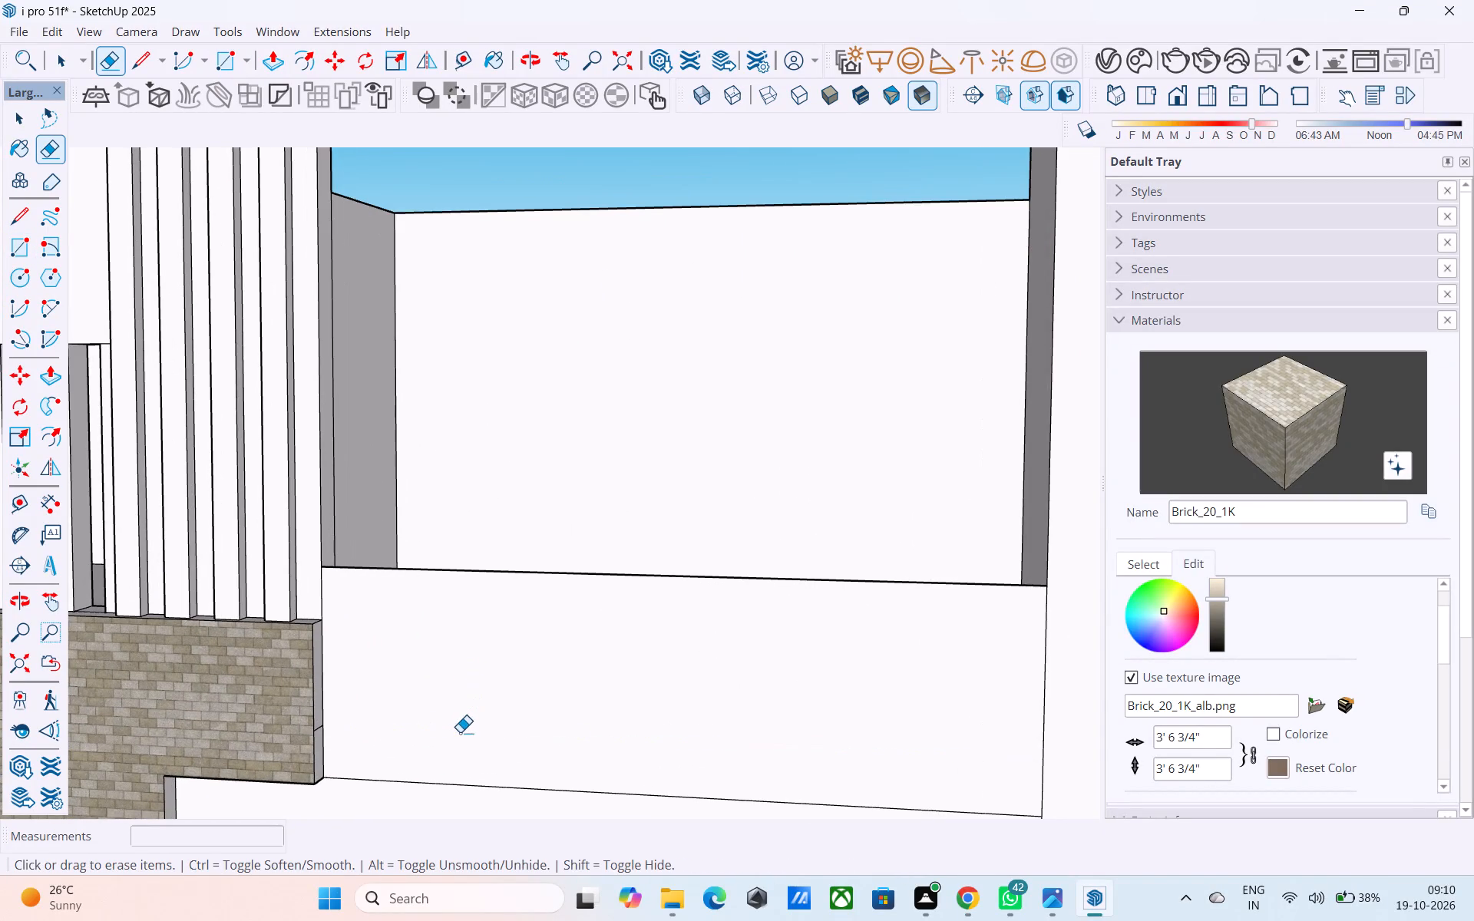
Copy the merged front face's vertical edge segments at the brick panel end 9" towards the tower.
key(space)
click(323, 607)
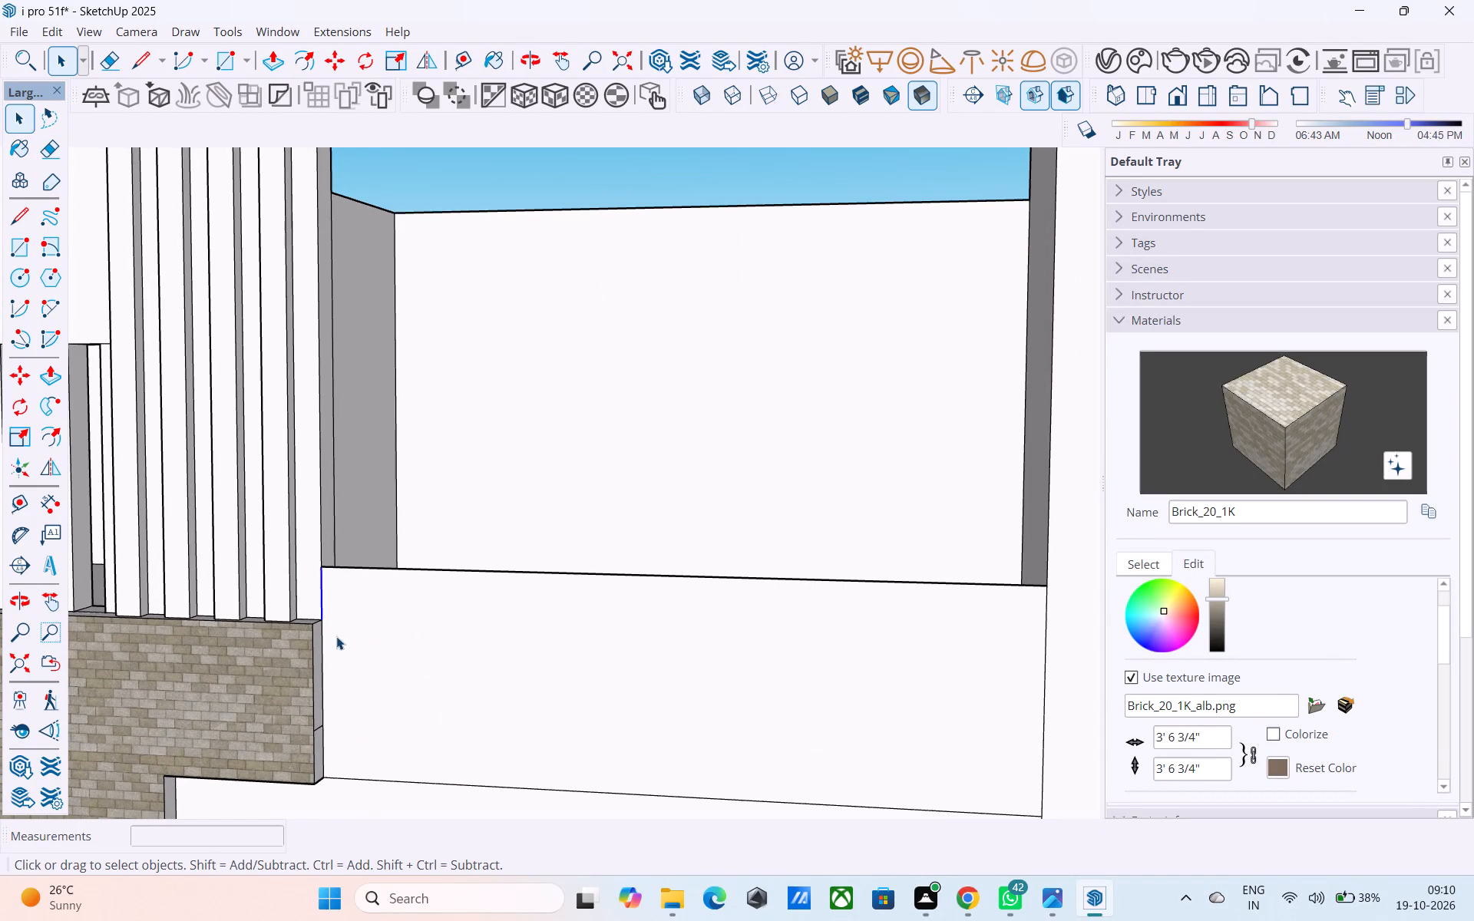
shift+scroll(339, 664, up, 8)
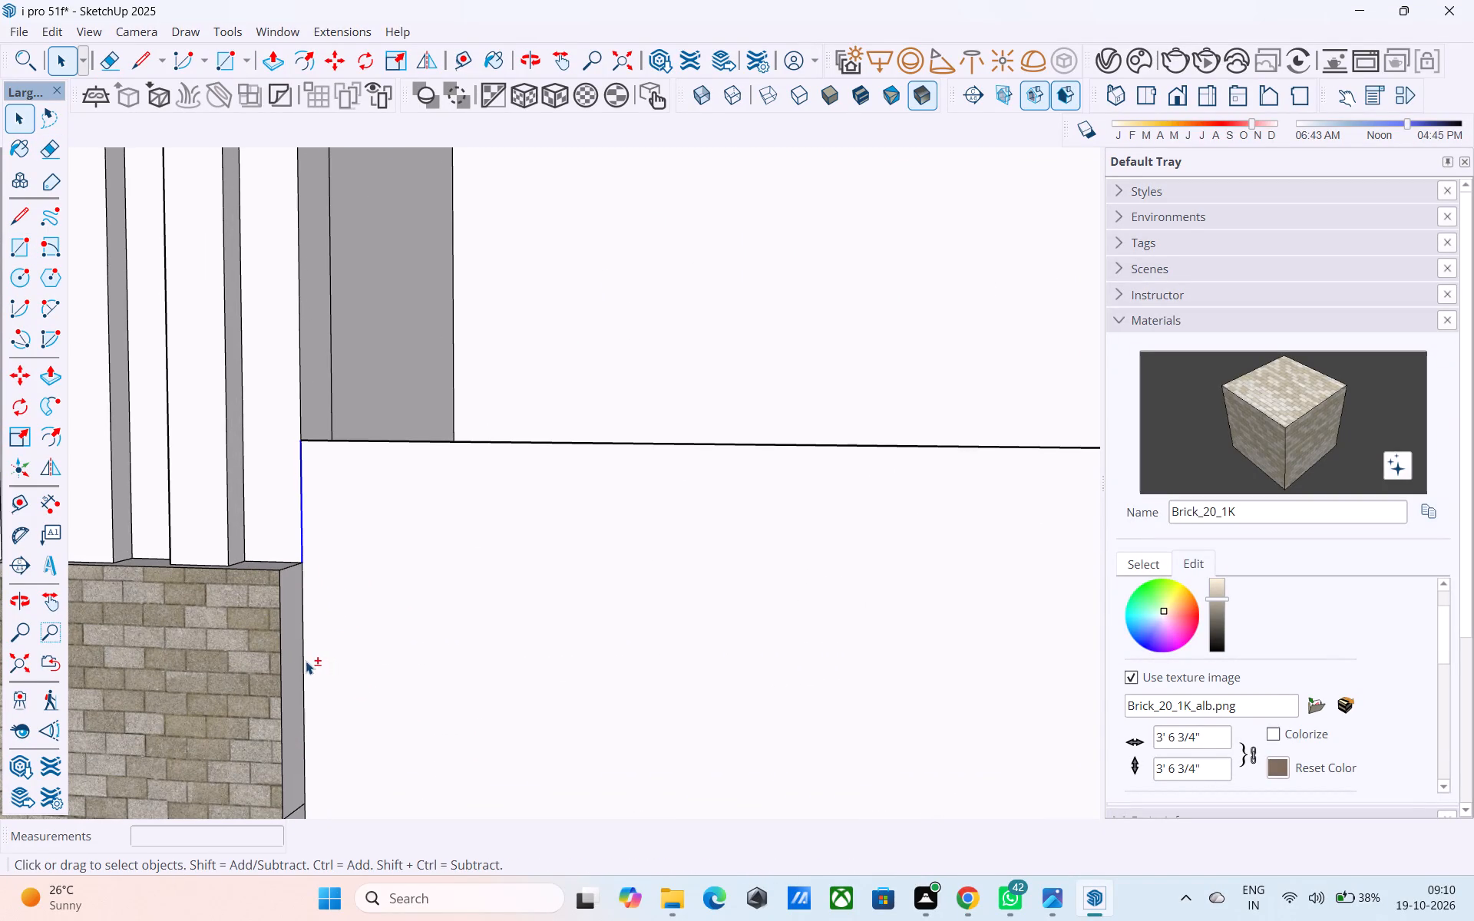
shift+click(305, 661)
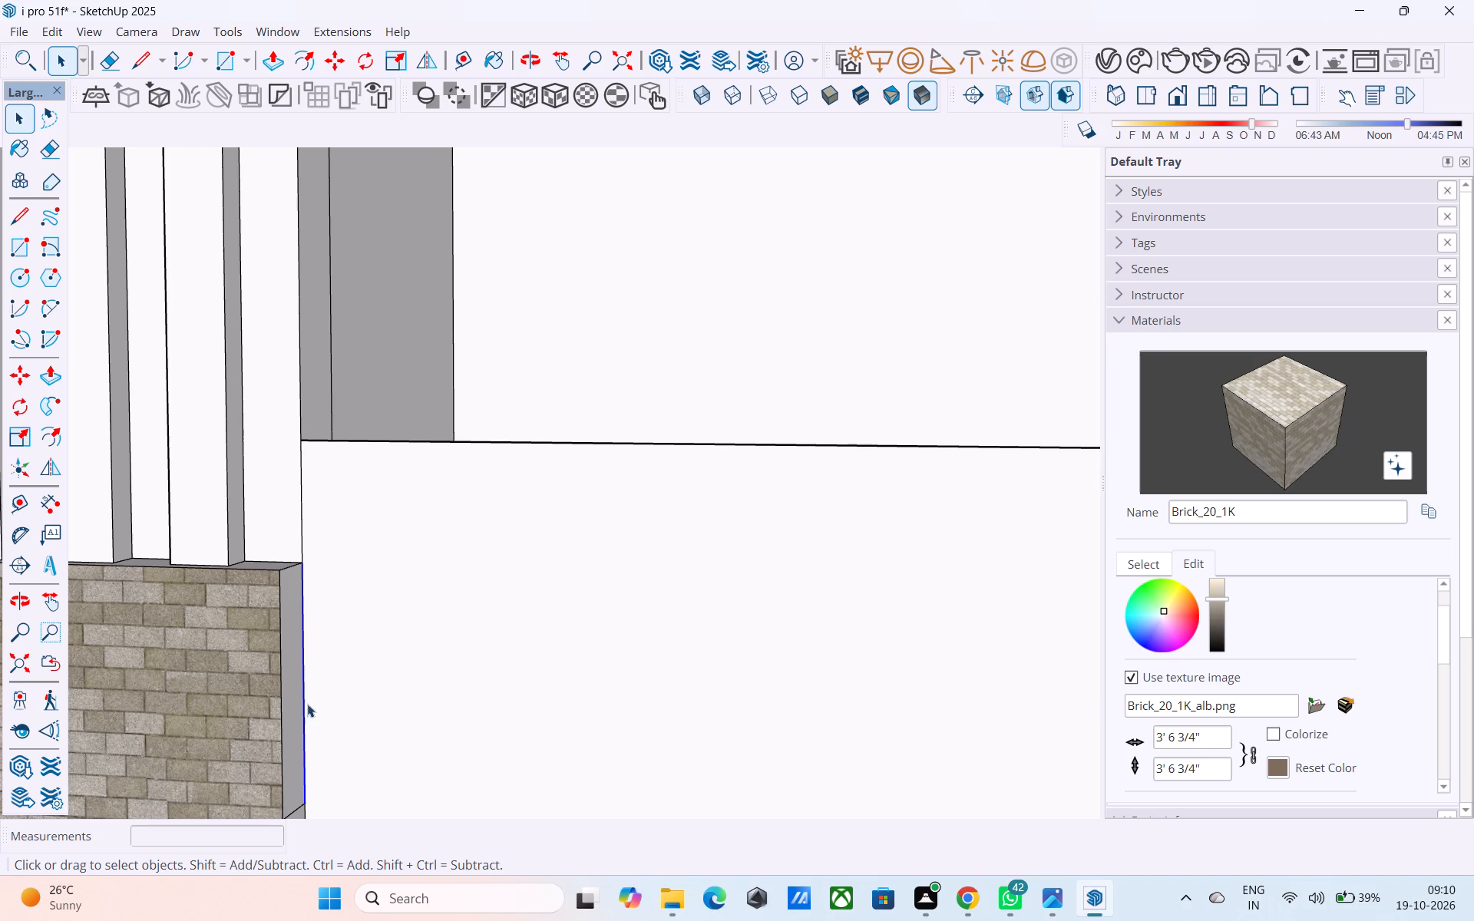
shift+scroll(321, 604, down, 6)
shift+click(309, 536)
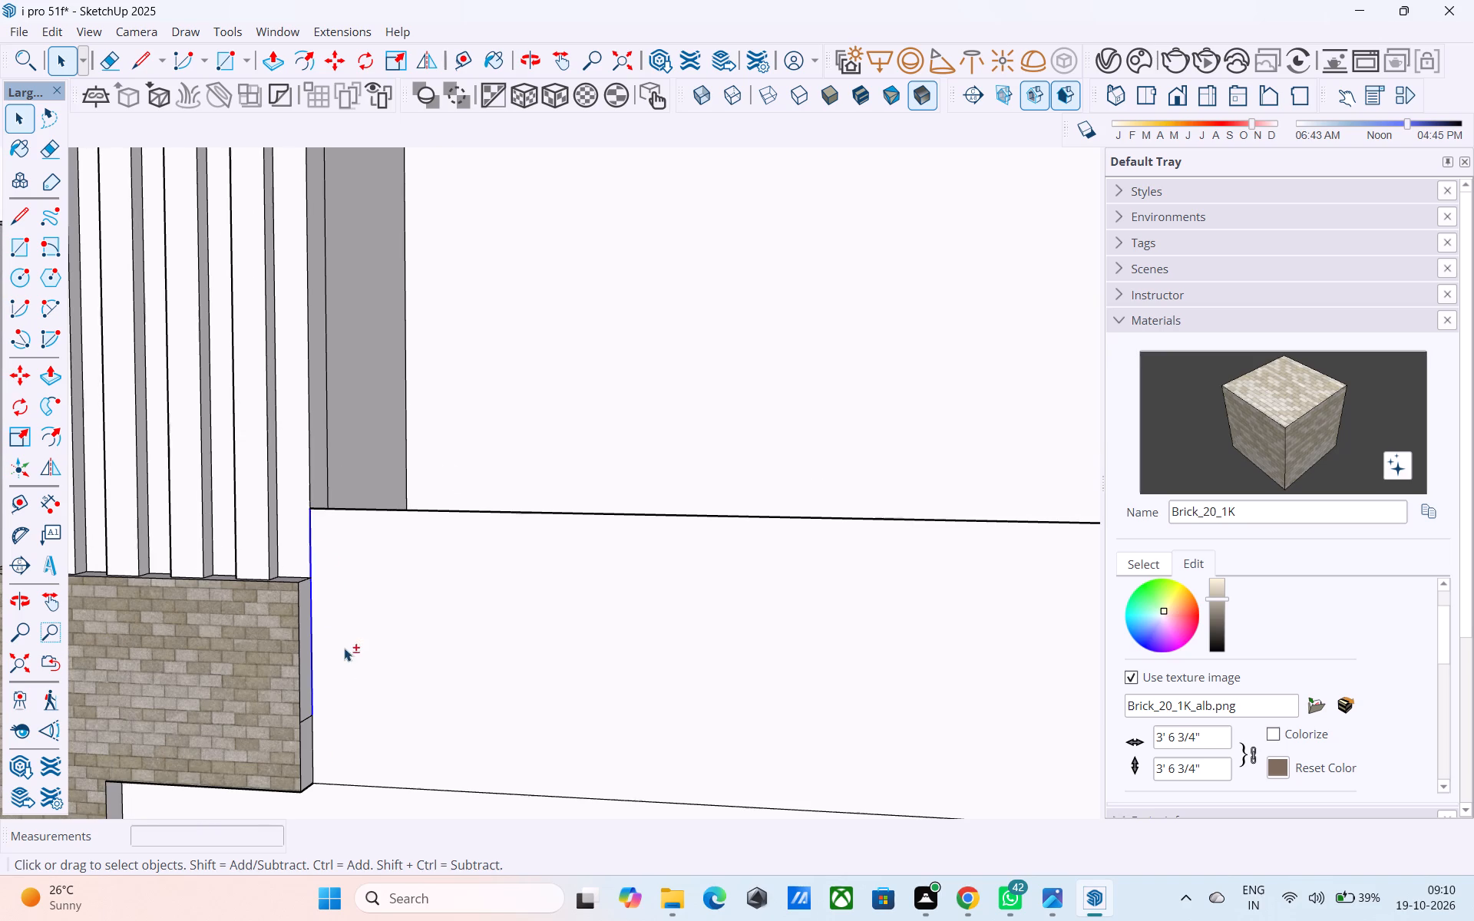
shift+middle_drag(362, 681, 345, 569)
shift+scroll(293, 662, up, 3)
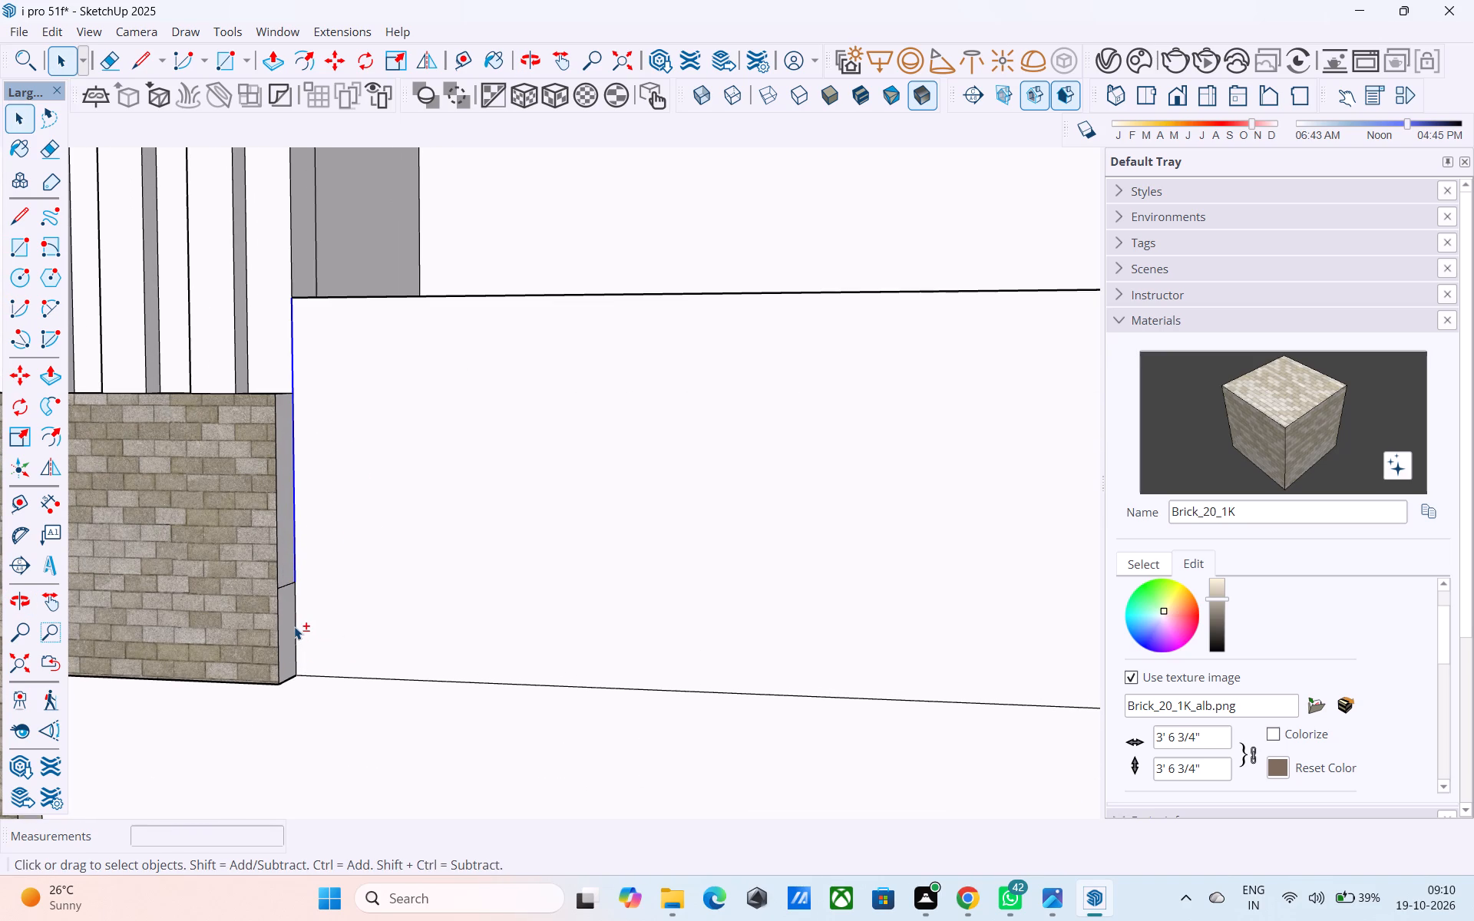
shift+click(295, 626)
shift+scroll(299, 636, down, 4)
key(m)
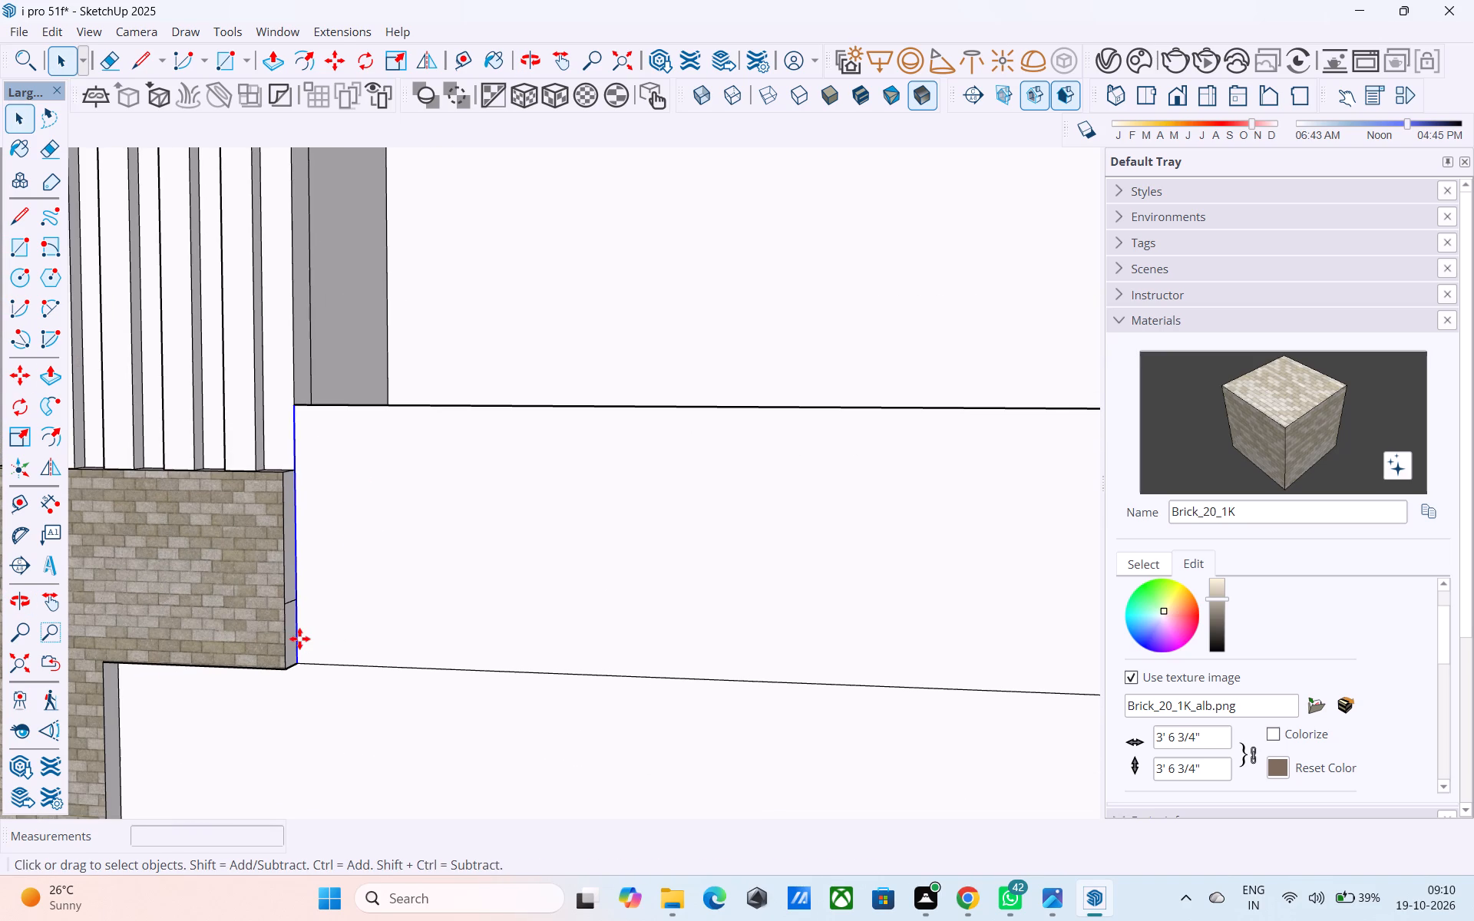
click(299, 408)
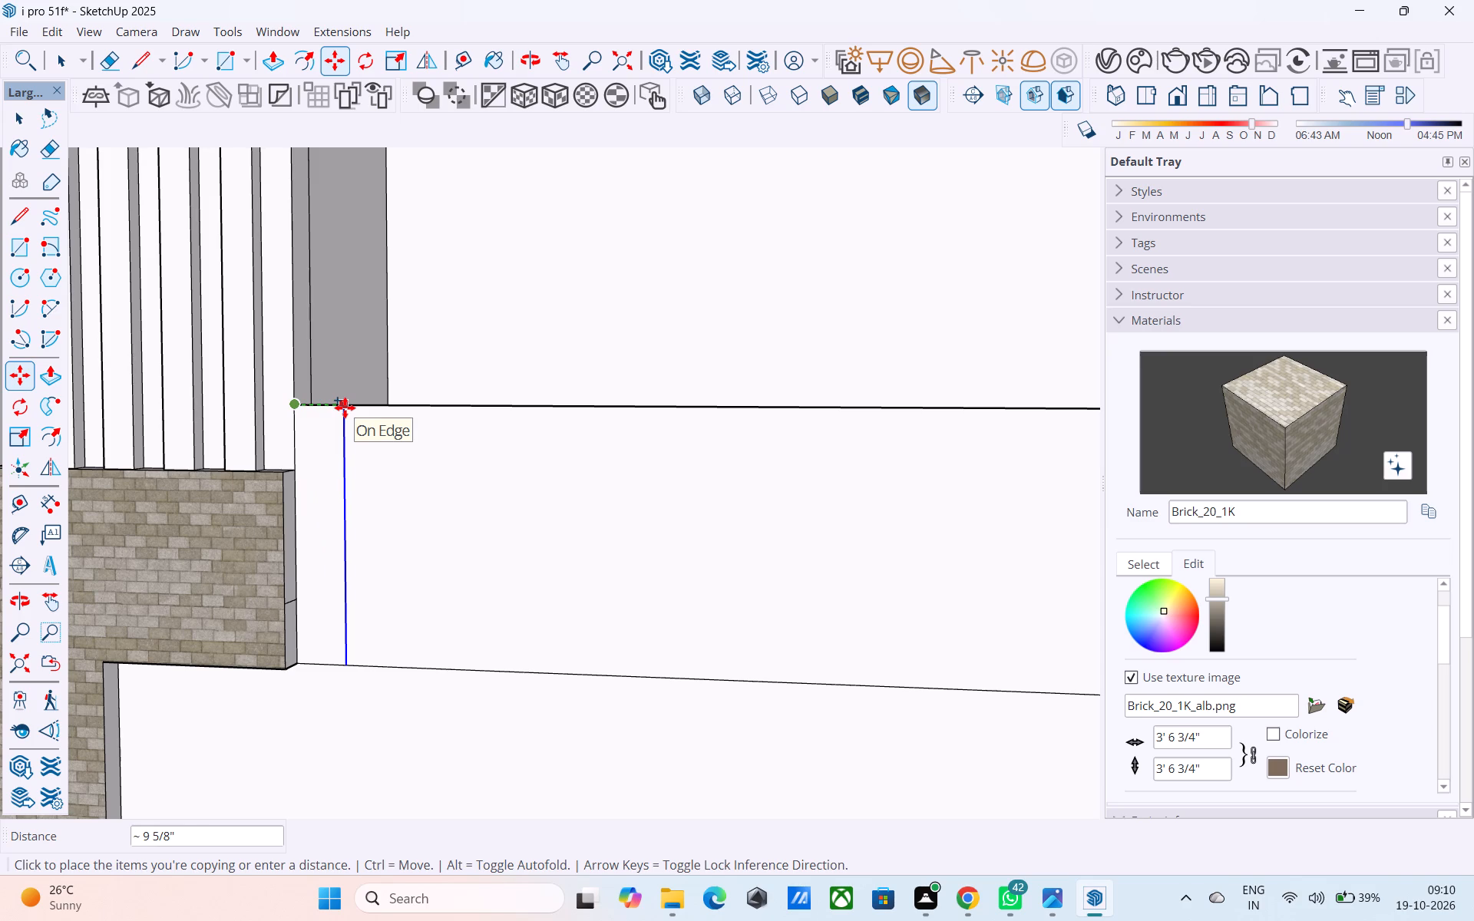
text(9")
key(Return)
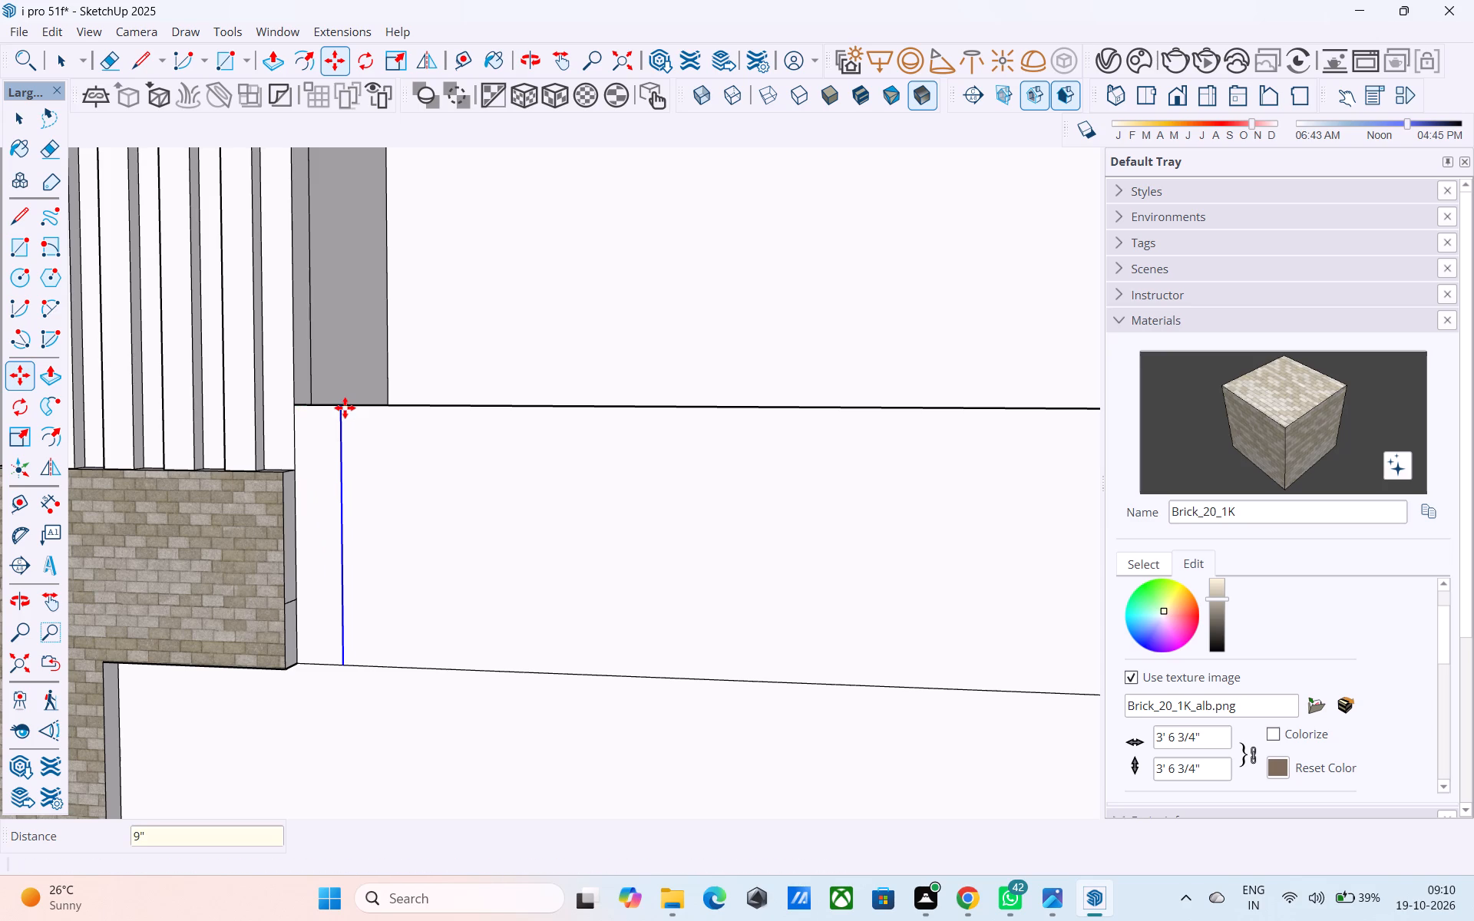
key(space)
Copy the bottom edge of the terrace front face upward by 1.5'.
scroll(306, 420, down, 8)
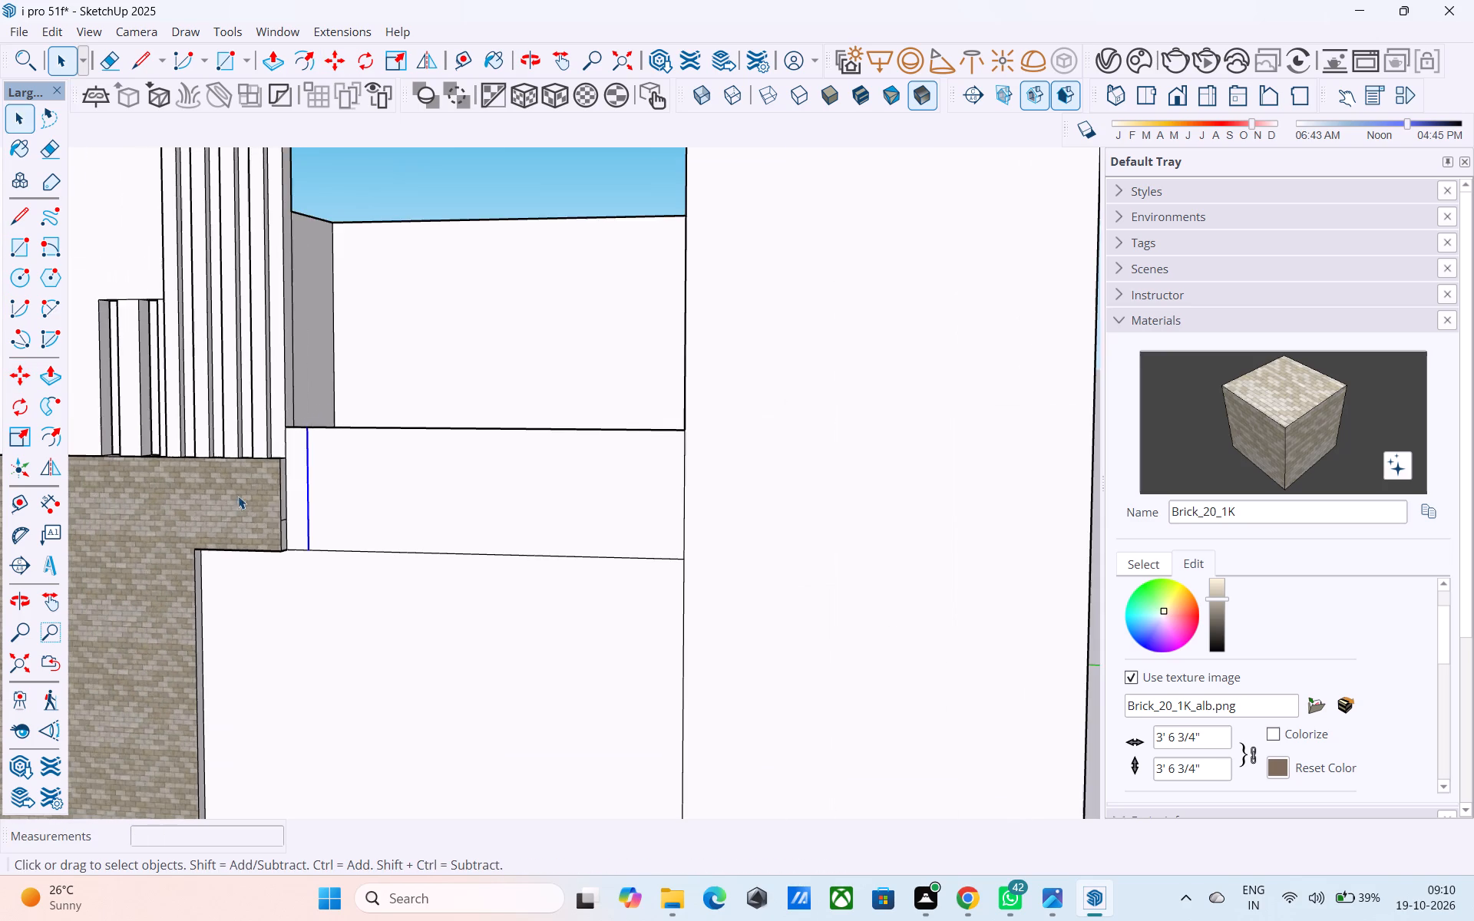
middle_drag(315, 514, 314, 543)
scroll(308, 571, up, 8)
click(329, 669)
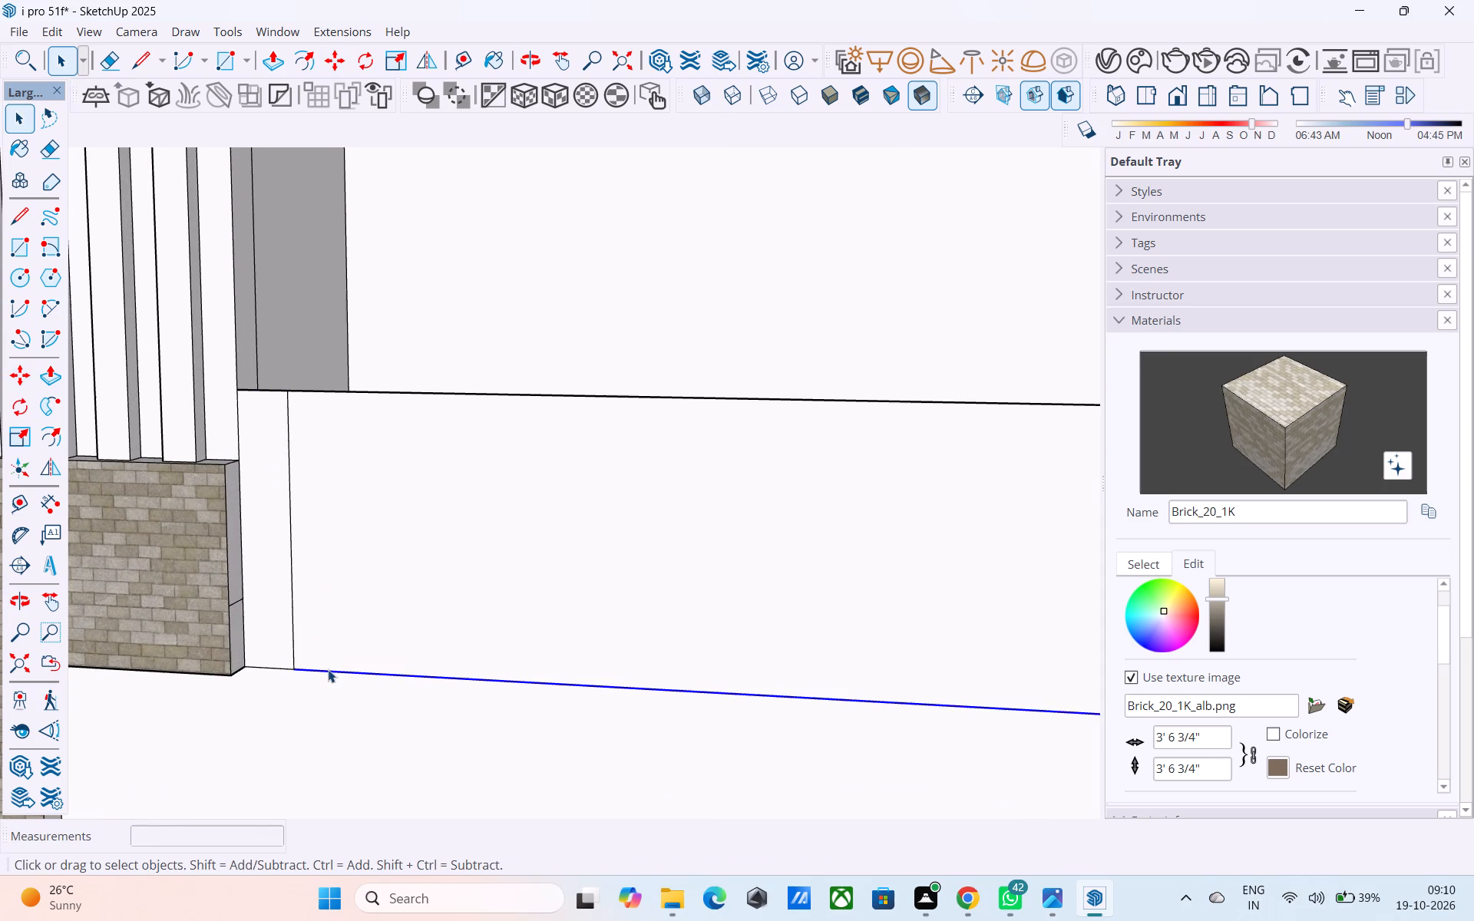
scroll(316, 665, down, 6)
scroll(309, 662, up, 4)
key(m)
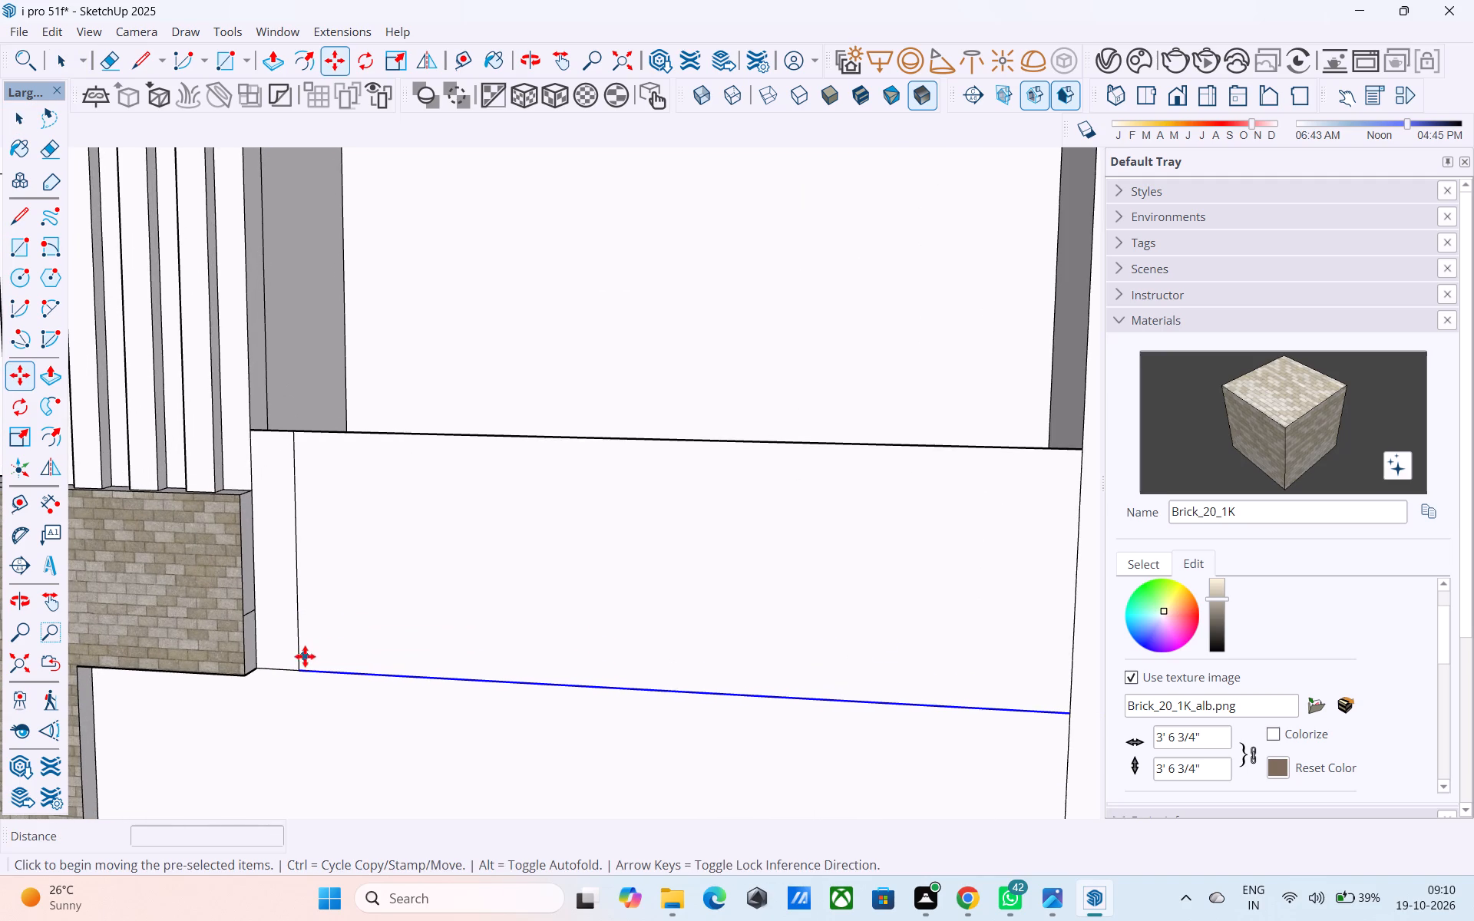
click(299, 665)
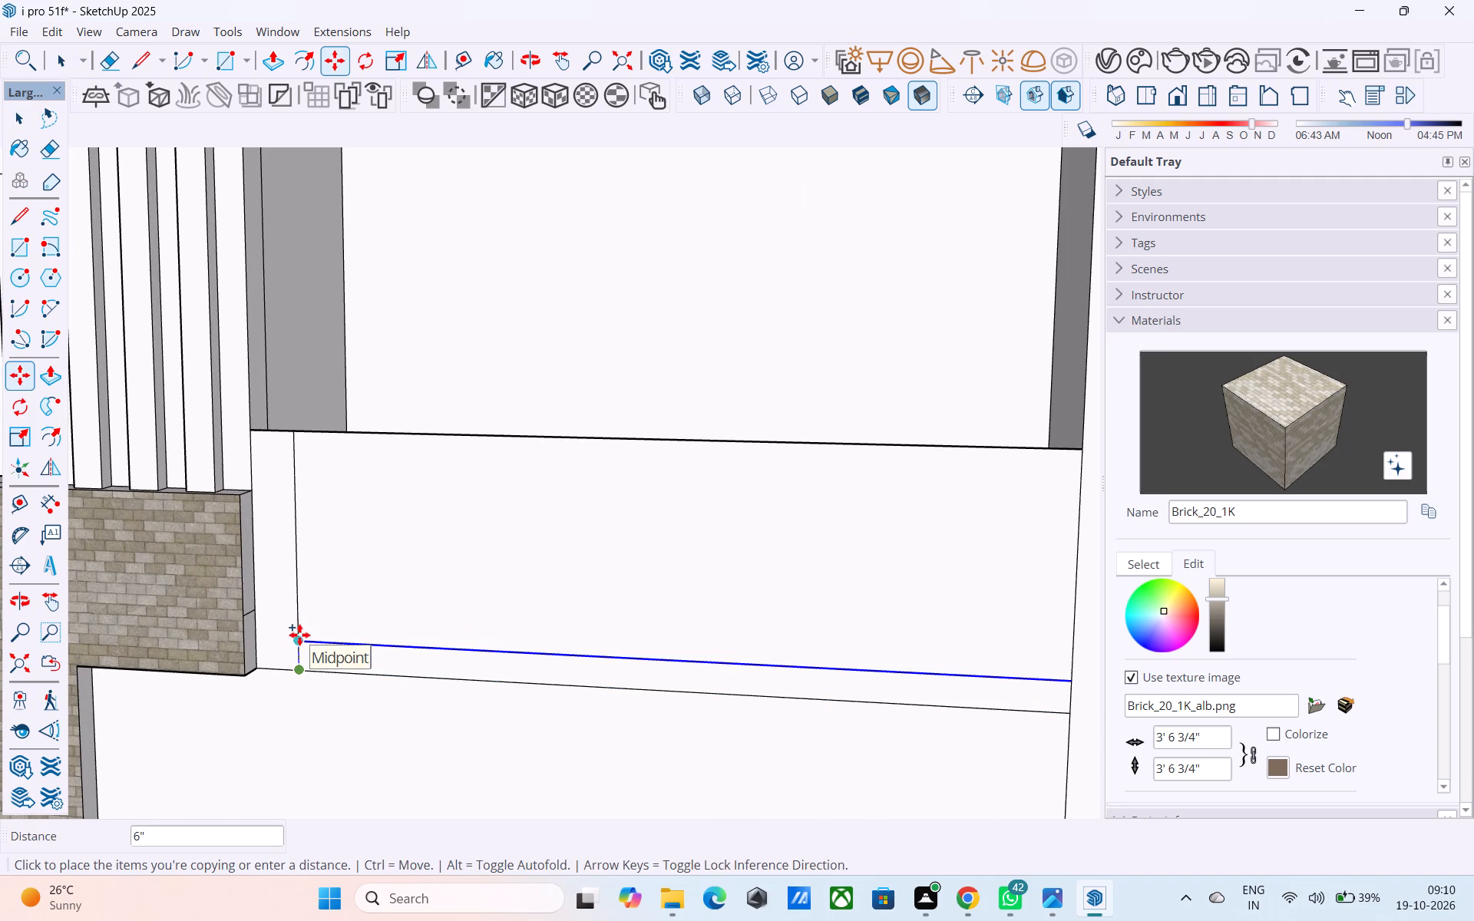
key(2)
key(BackSpace)
text(1.5')
key(Return)
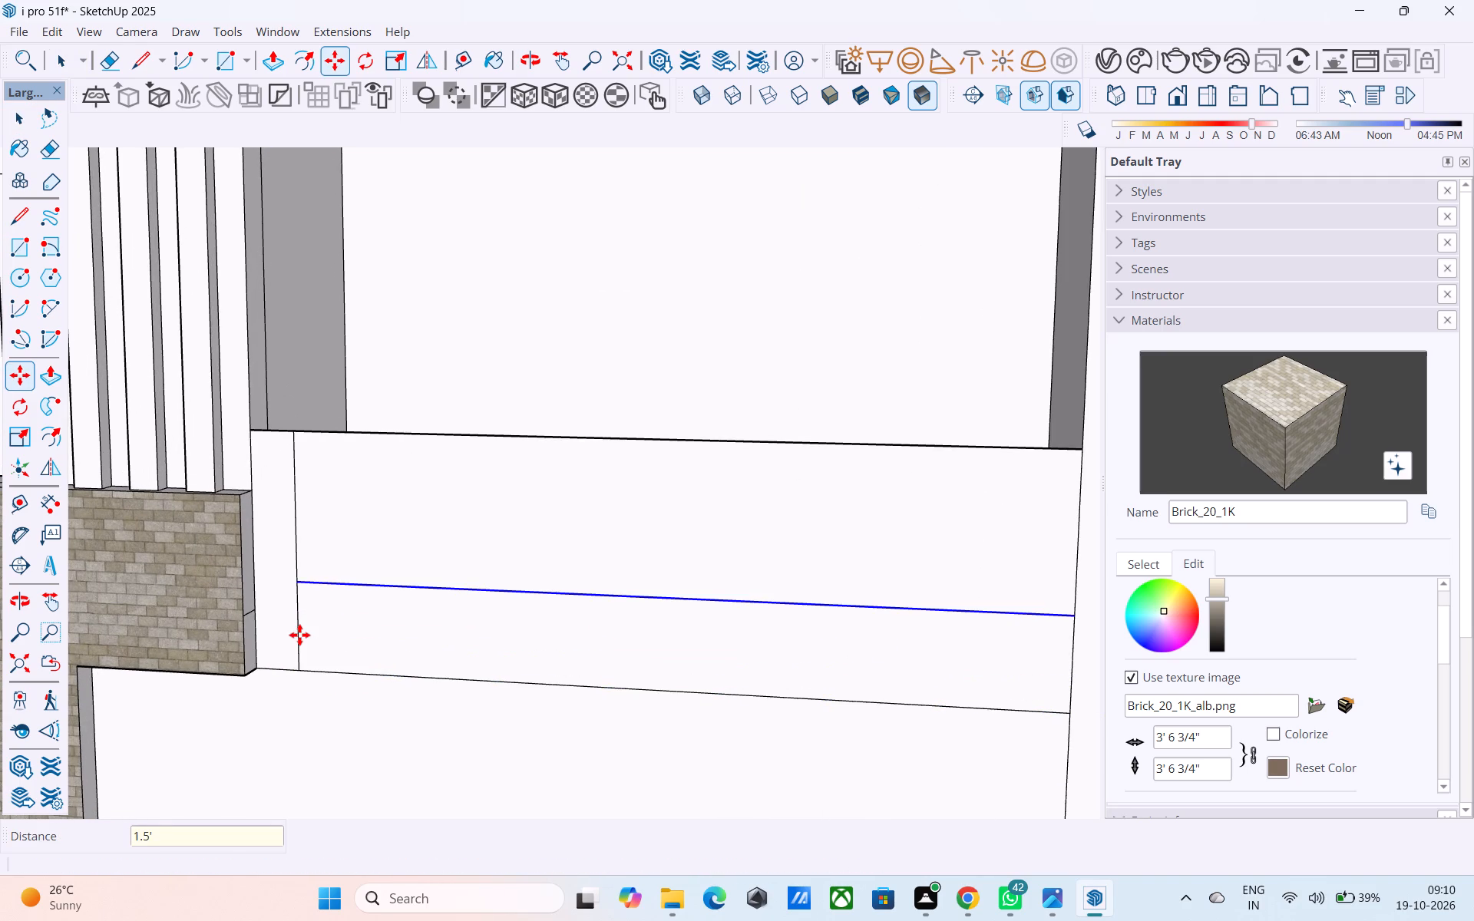
Erase the copied vertical line's portion below the horizontal line so the upright strip and lower band form one L-shaped face.
key(e)
drag(303, 645, 289, 641)
key(space)
click(288, 642)
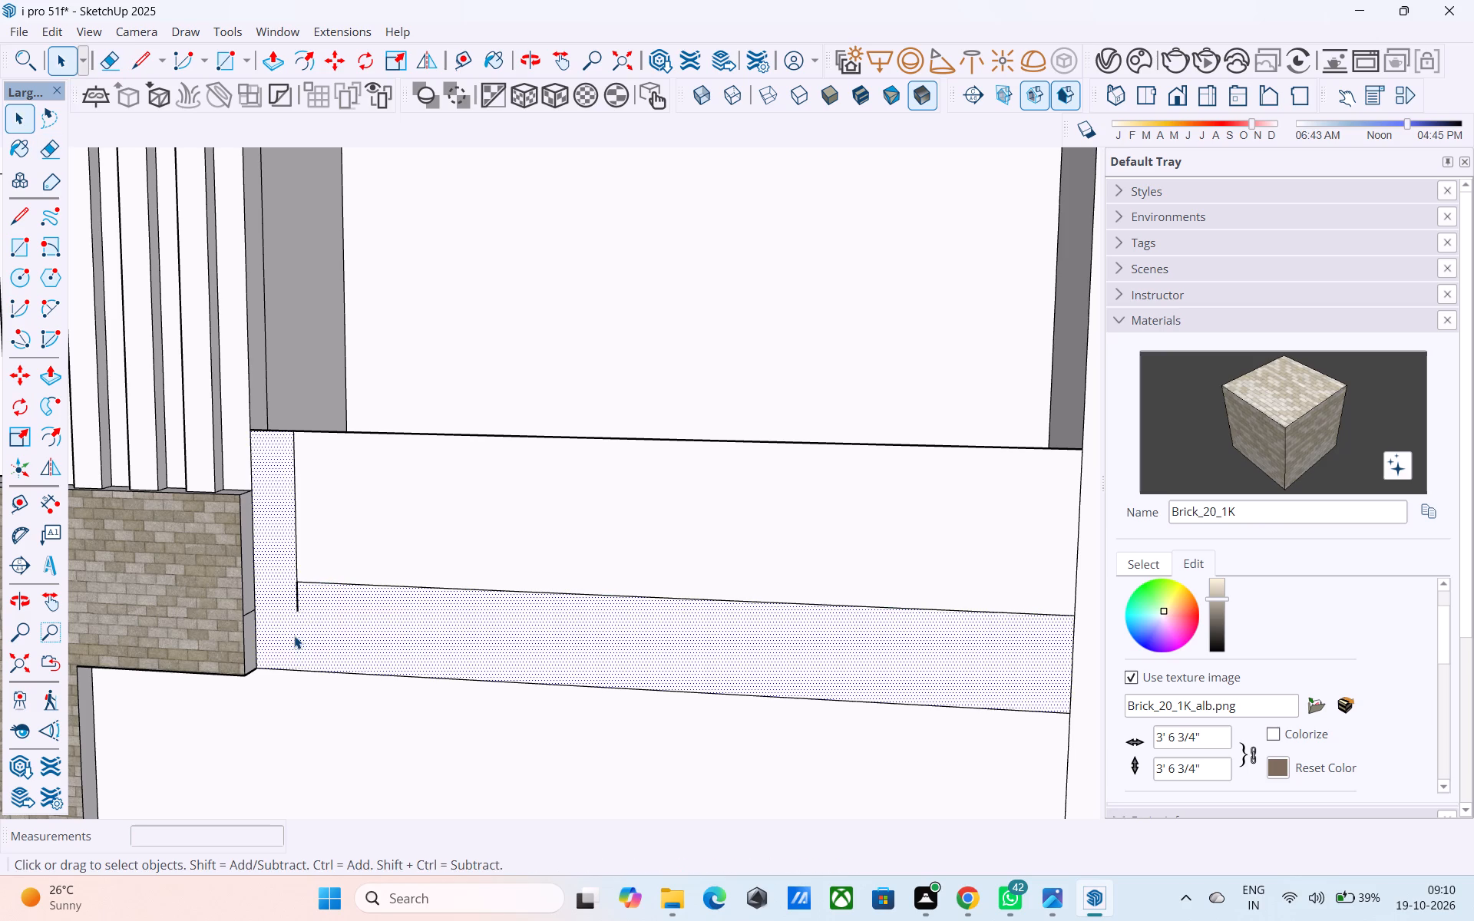
key(e)
drag(315, 599, 282, 591)
Push/Pull the L-shaped face outward, trying a distance of 2' and setting it to 1'.
key(space)
click(302, 604)
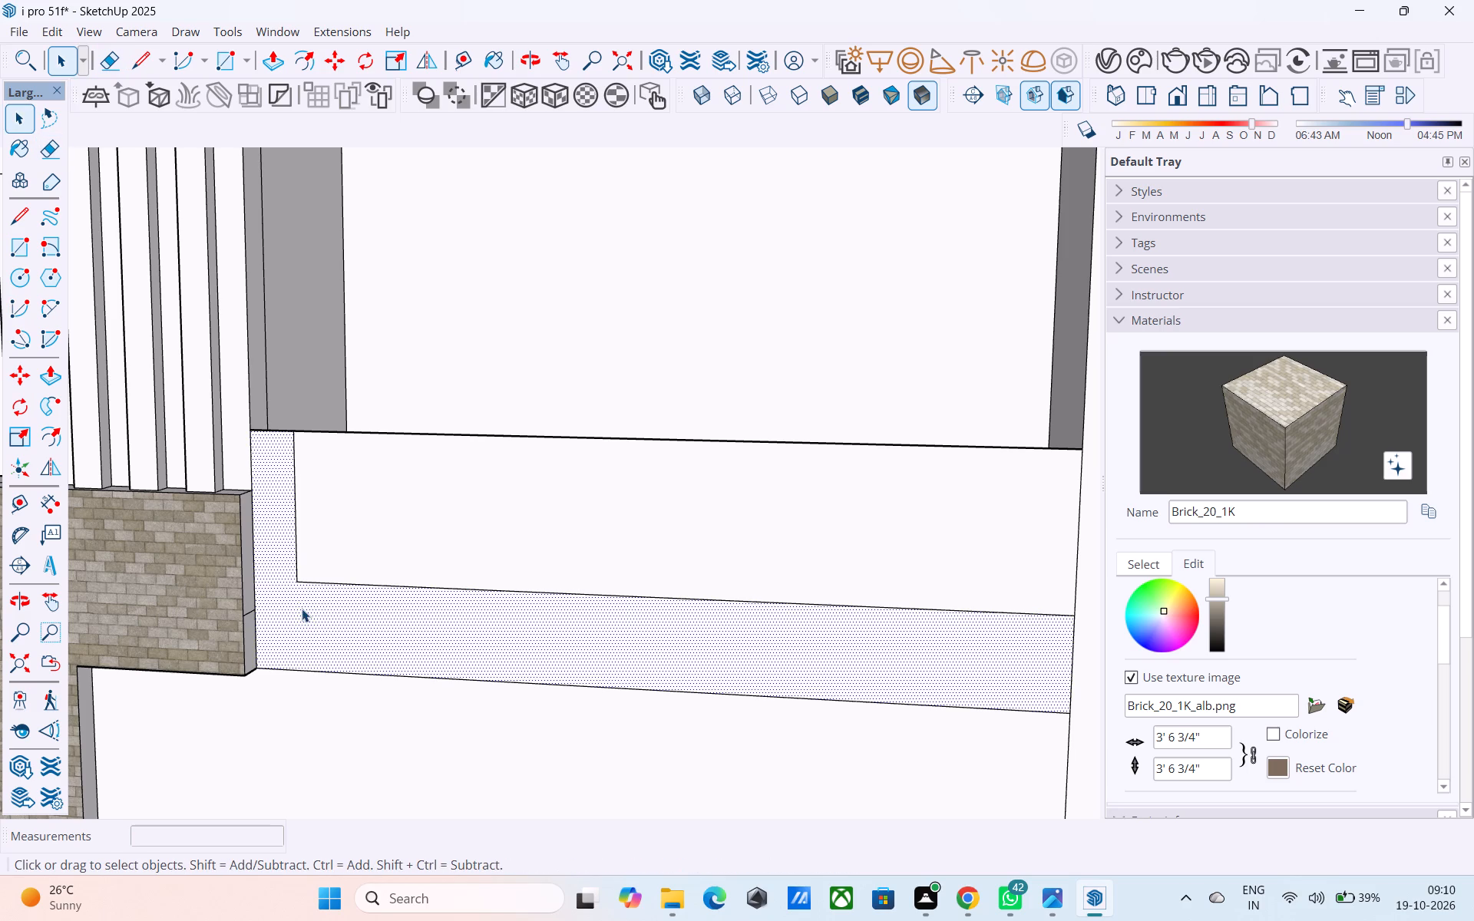
key(p)
click(302, 609)
click(294, 676)
click(302, 633)
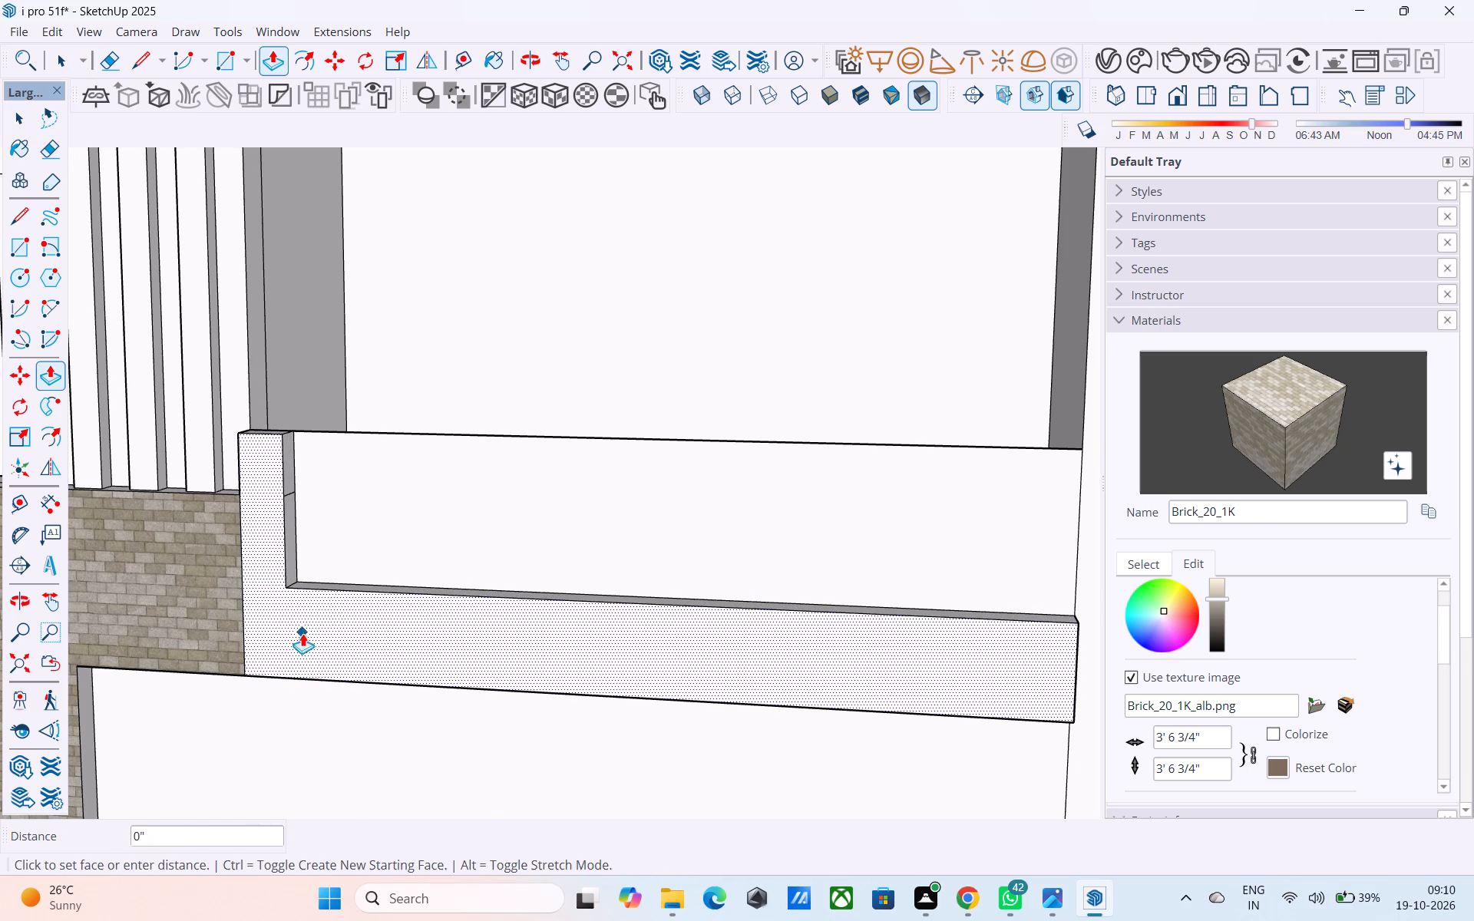
text(2')
key(Return)
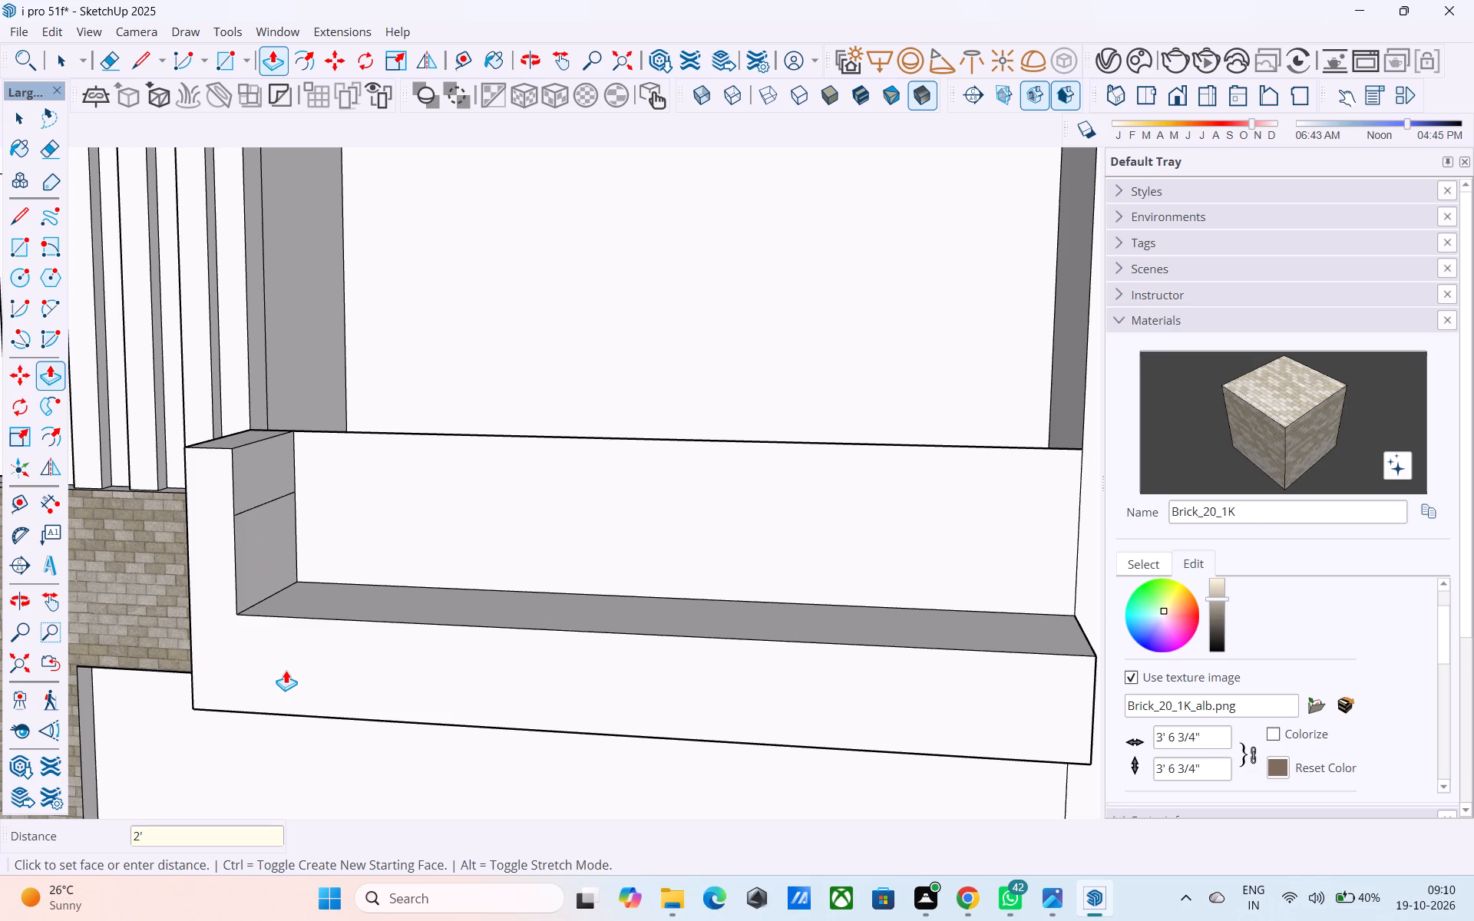
text(1')
key(Return)
Erase the two leftover horizontal edges on the L-shaped band's outer end face beside the brick panel.
key(space)
scroll(320, 615, down, 2)
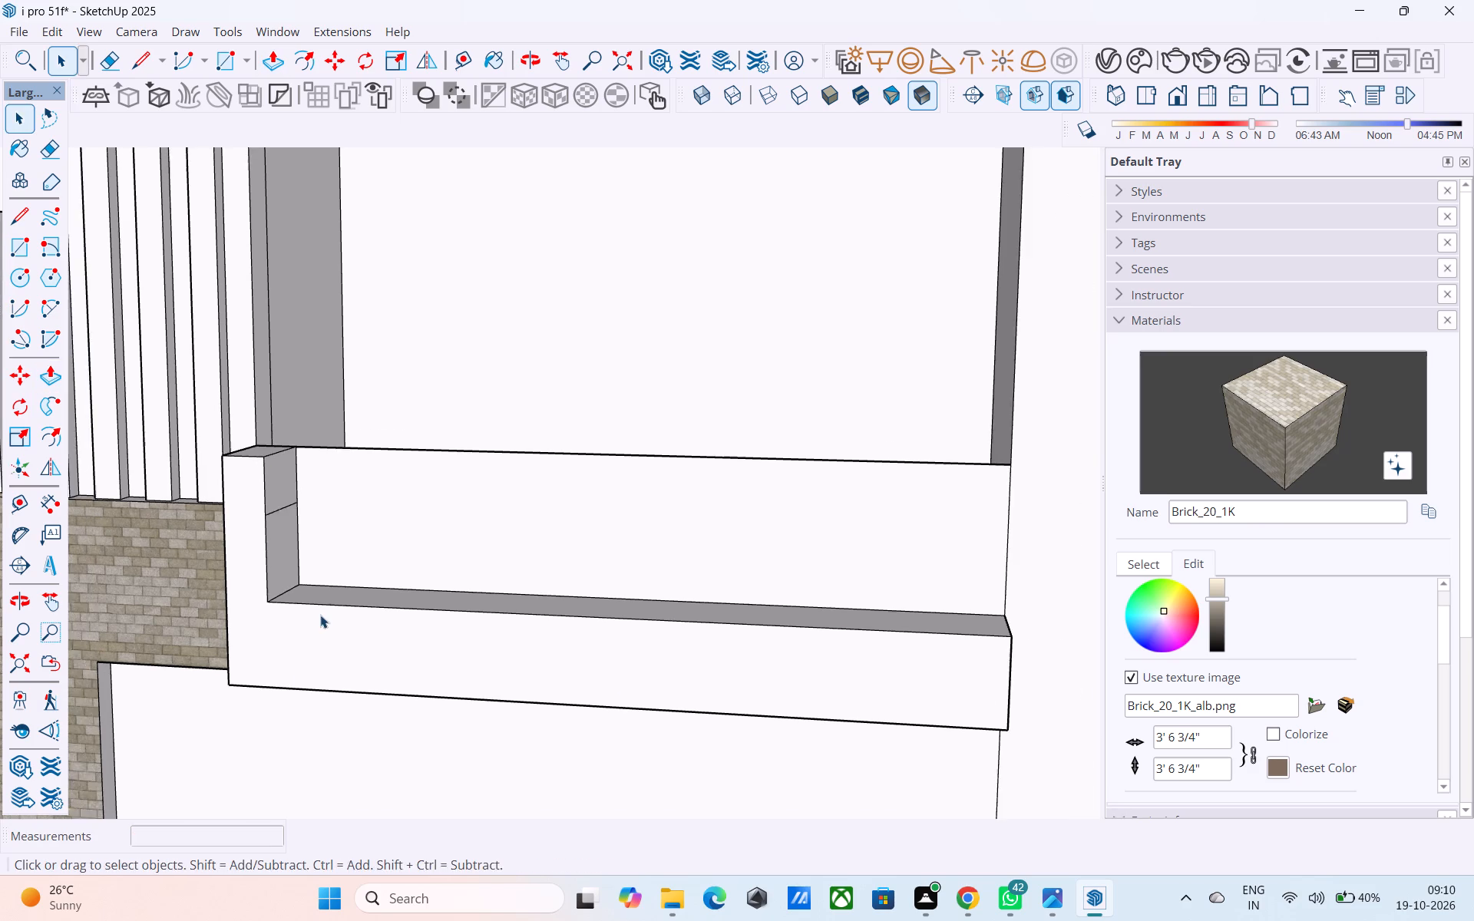
scroll(320, 615, down, 1)
middle_drag(320, 615, 831, 601)
scroll(830, 601, down, 4)
scroll(443, 606, up, 5)
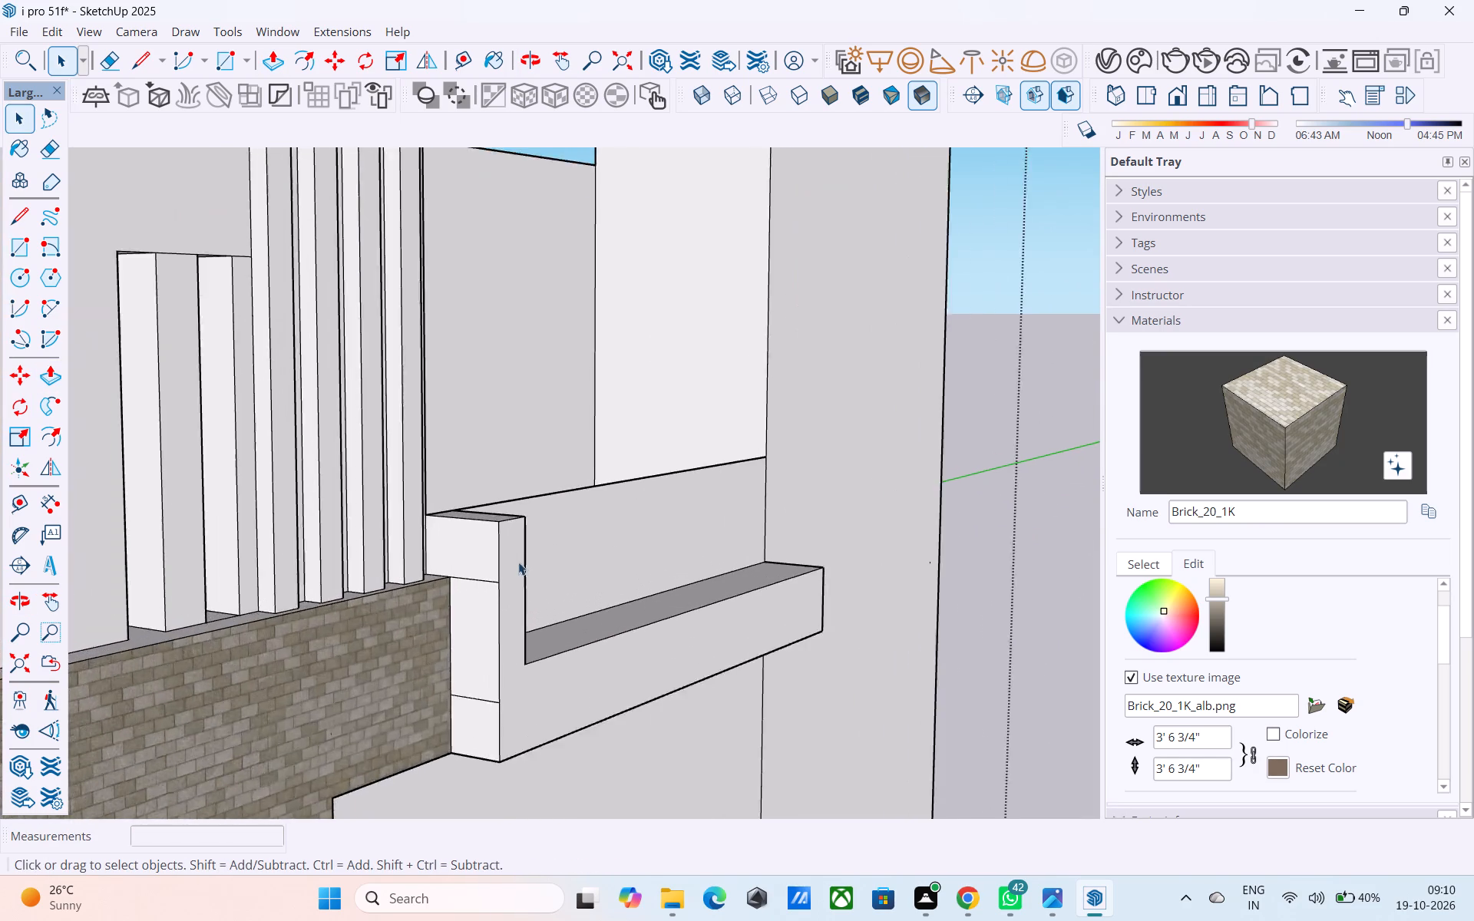
scroll(518, 562, up, 7)
key(e)
drag(479, 576, 480, 586)
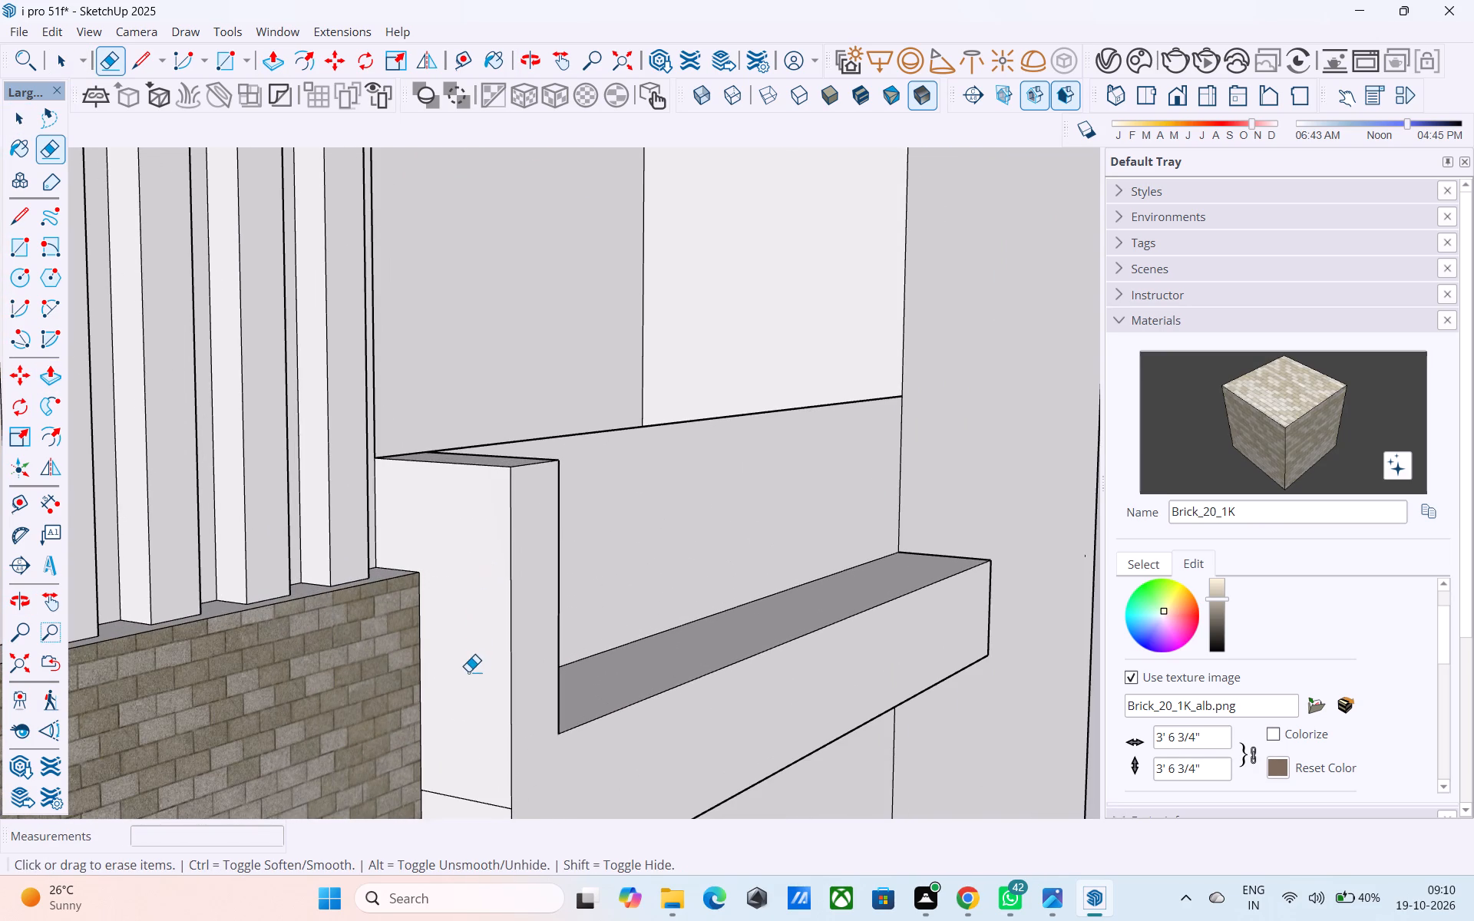
drag(472, 787, 465, 812)
Erase the leftover horizontal edge on the inner side face of the L-shaped band's upright.
scroll(744, 576, down, 4)
middle_drag(742, 592, 345, 741)
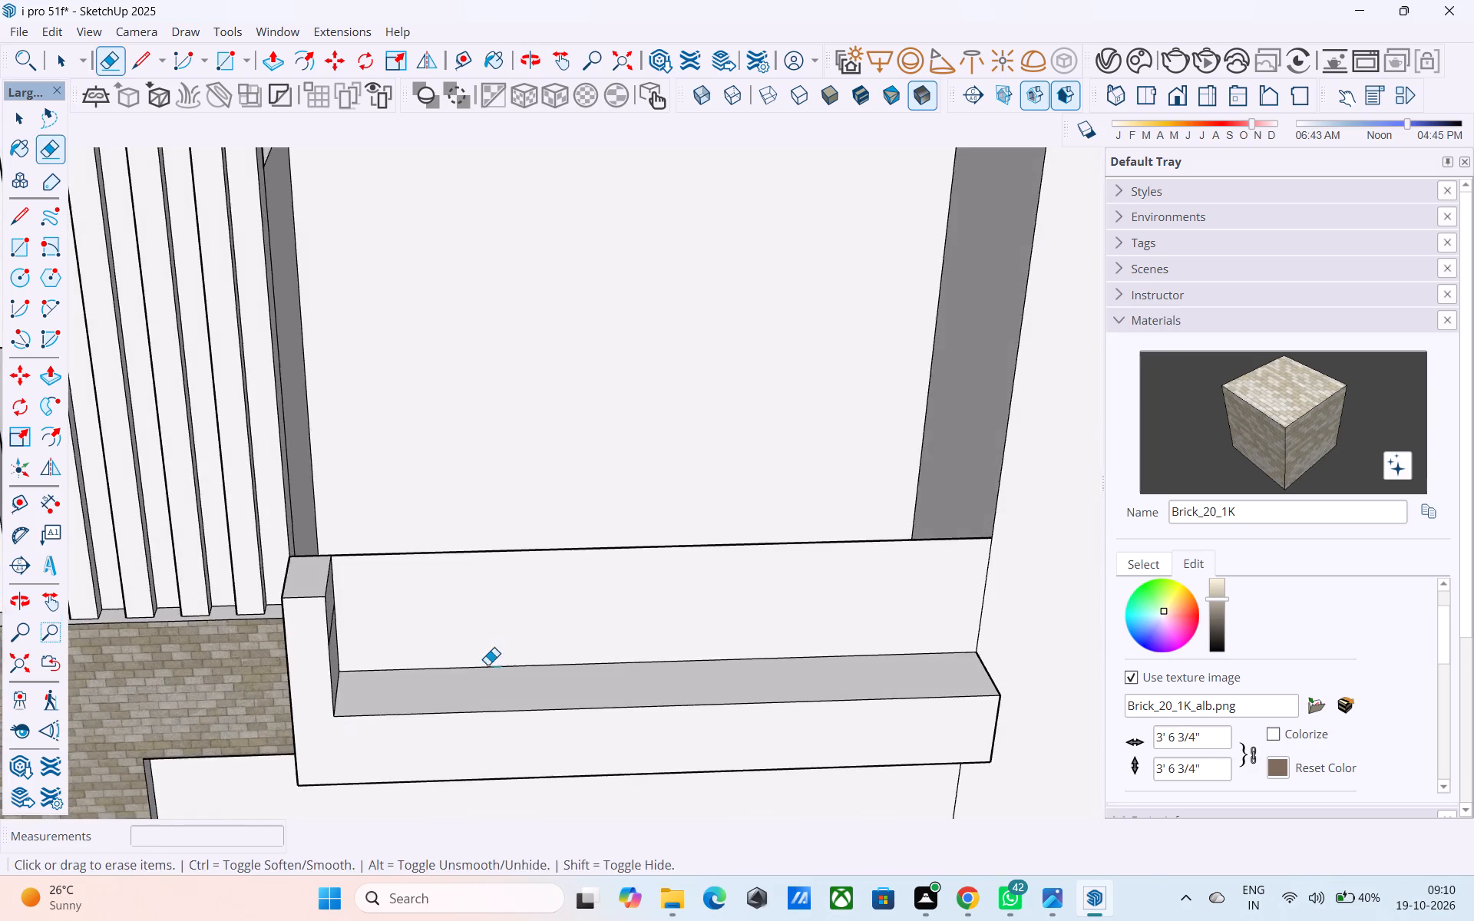
middle_drag(487, 665, 129, 744)
scroll(263, 530, up, 5)
drag(275, 525, 286, 536)
scroll(387, 600, down, 5)
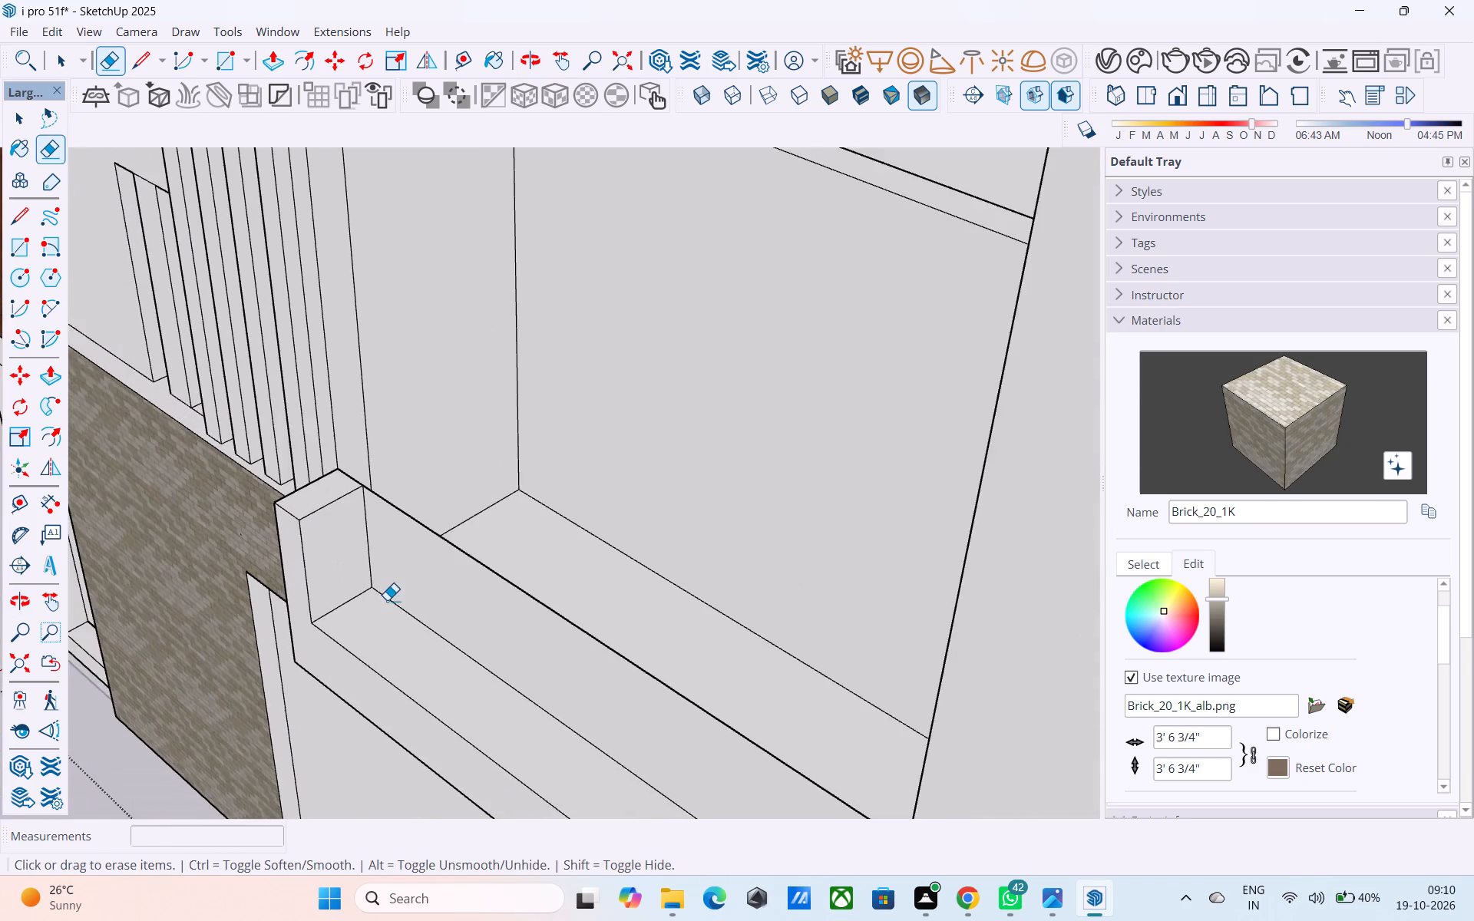
Copy the parapet's front face above the projecting band 3" outward over the band.
middle_drag(387, 600, 318, 503)
key(space)
click(592, 517)
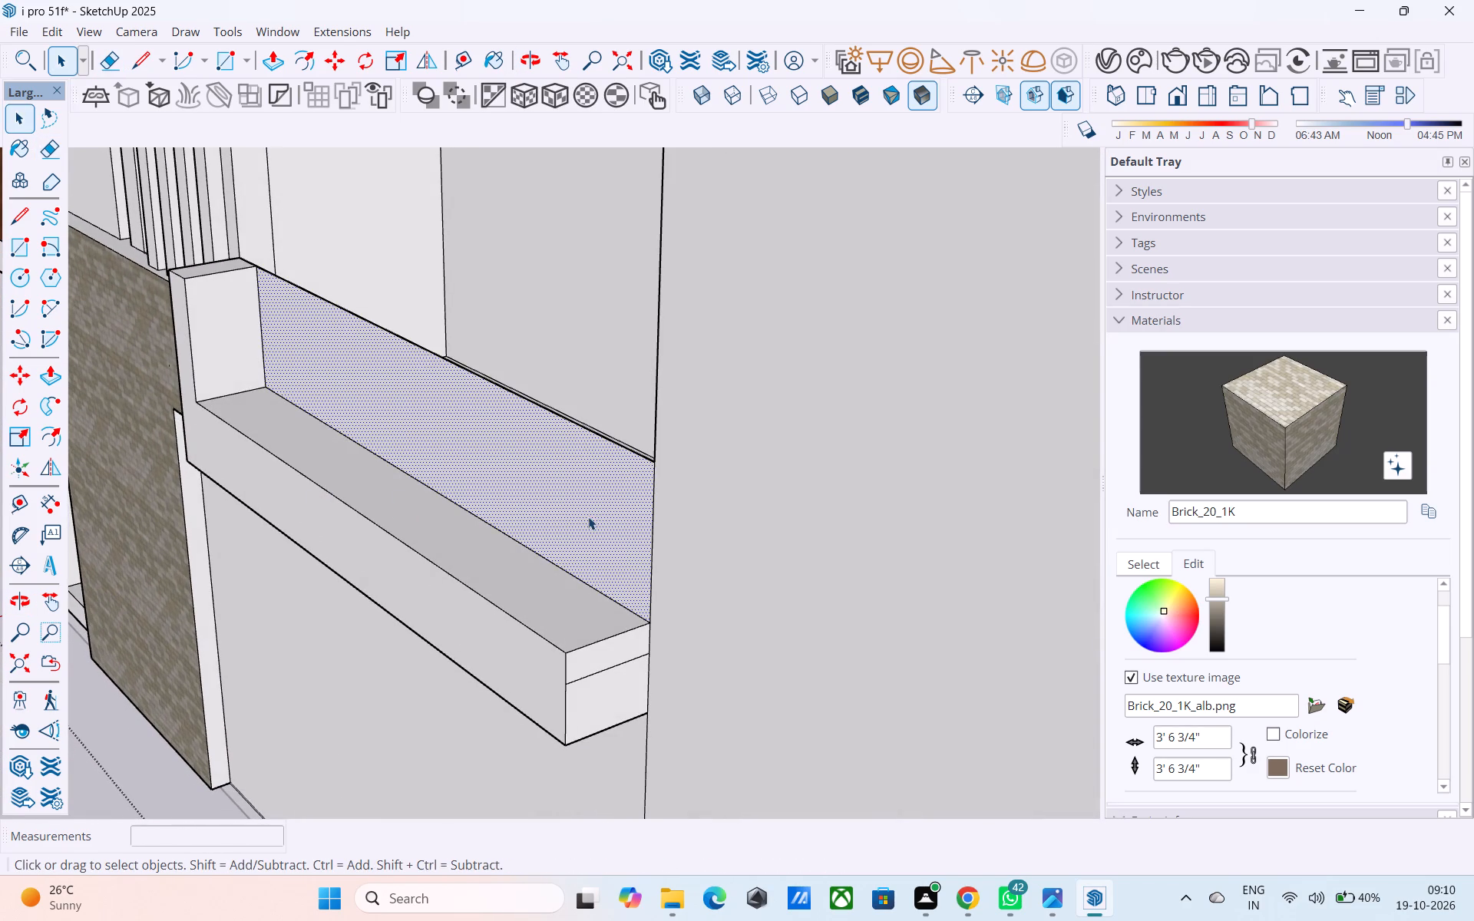
key(m)
click(655, 616)
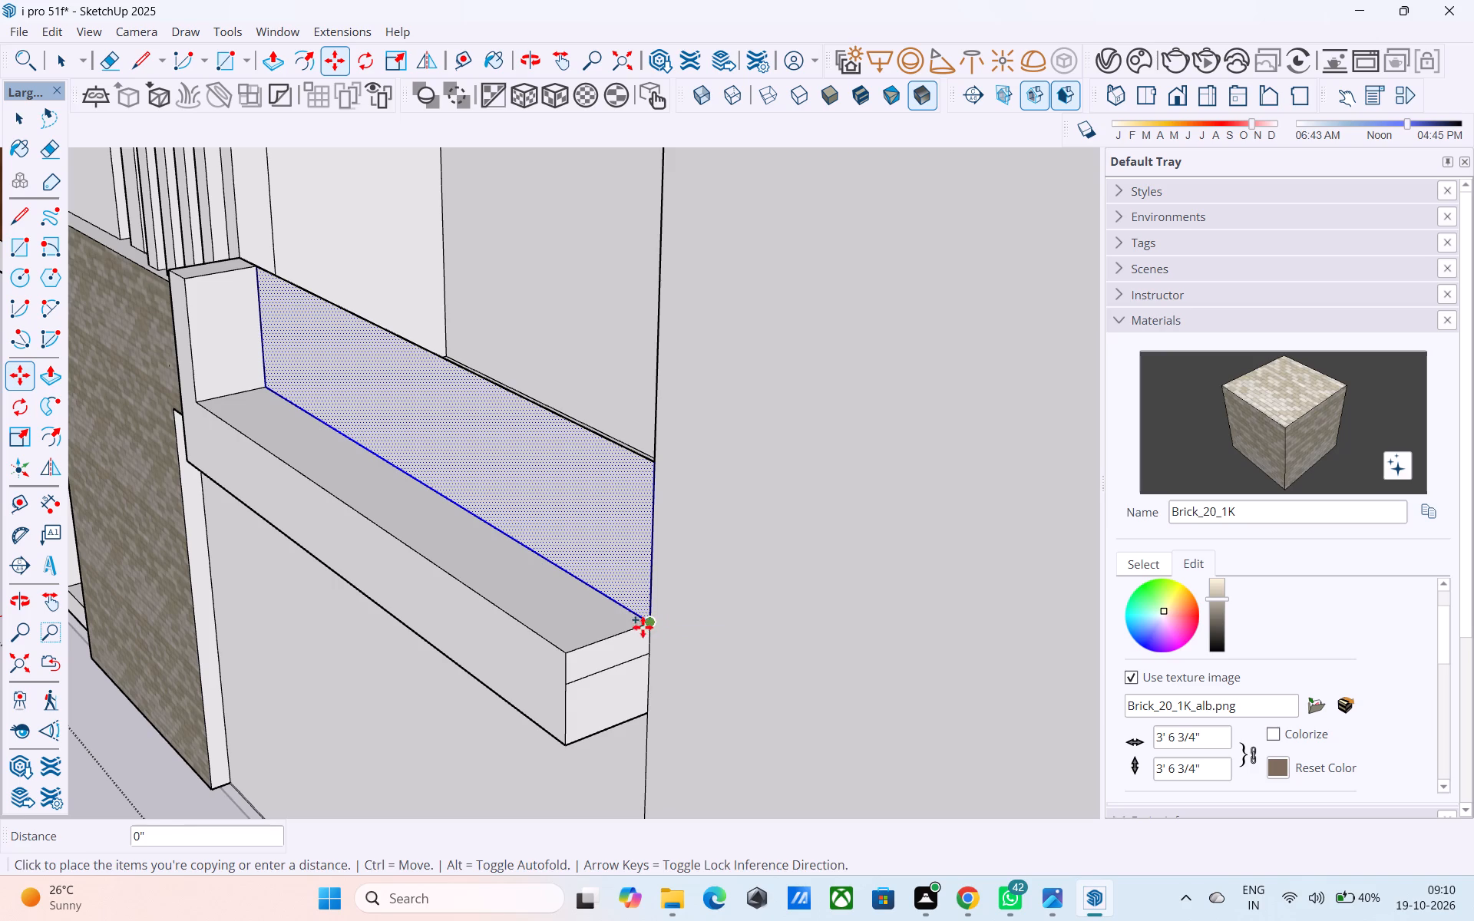
middle_drag(633, 635, 549, 724)
scroll(607, 656, up, 4)
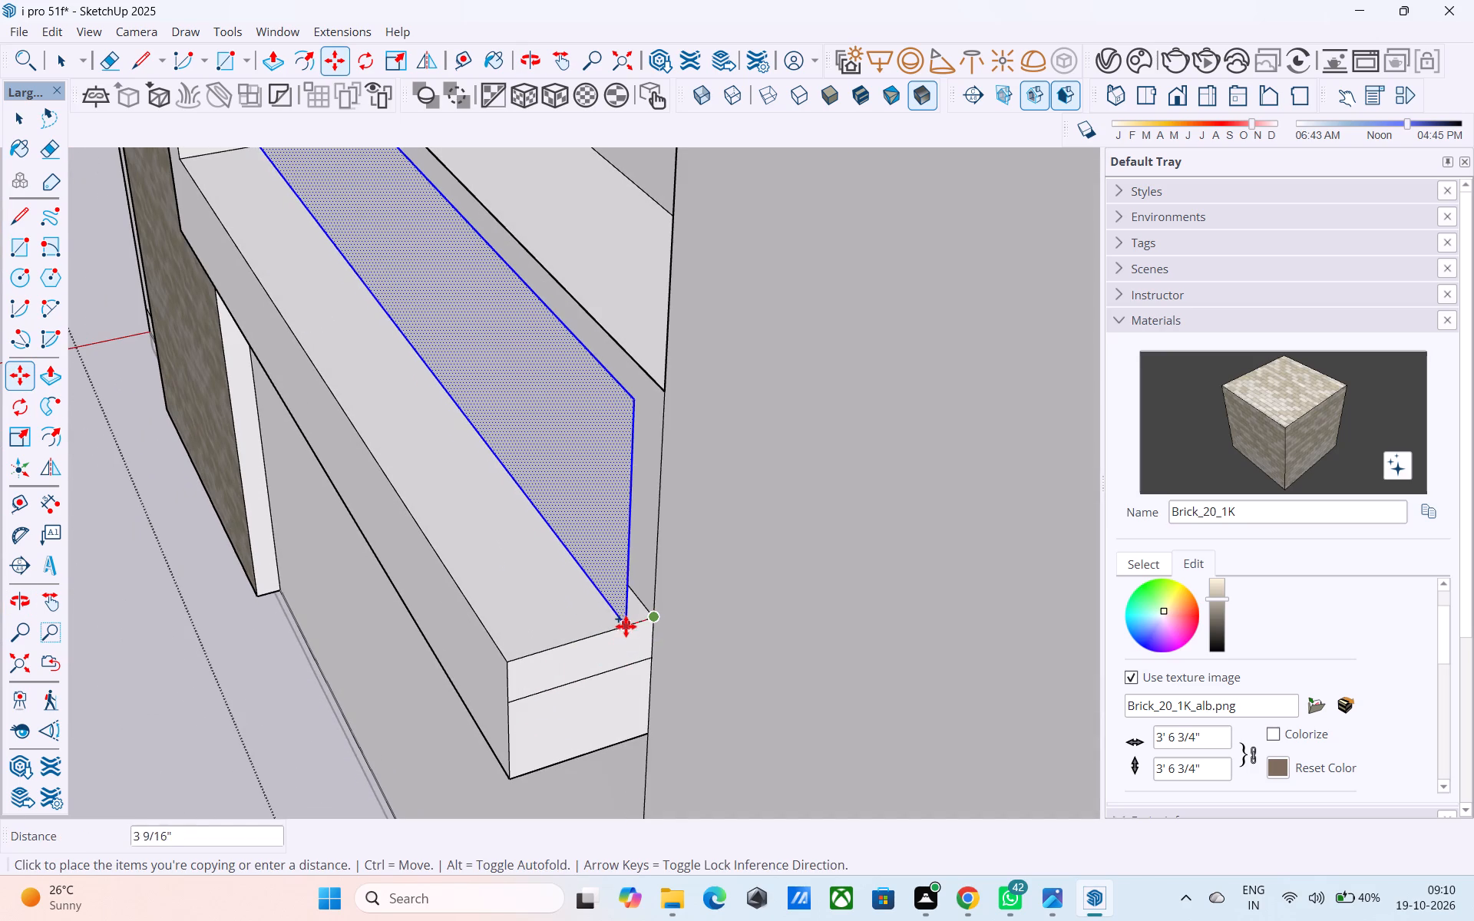
scroll(626, 626, down, 5)
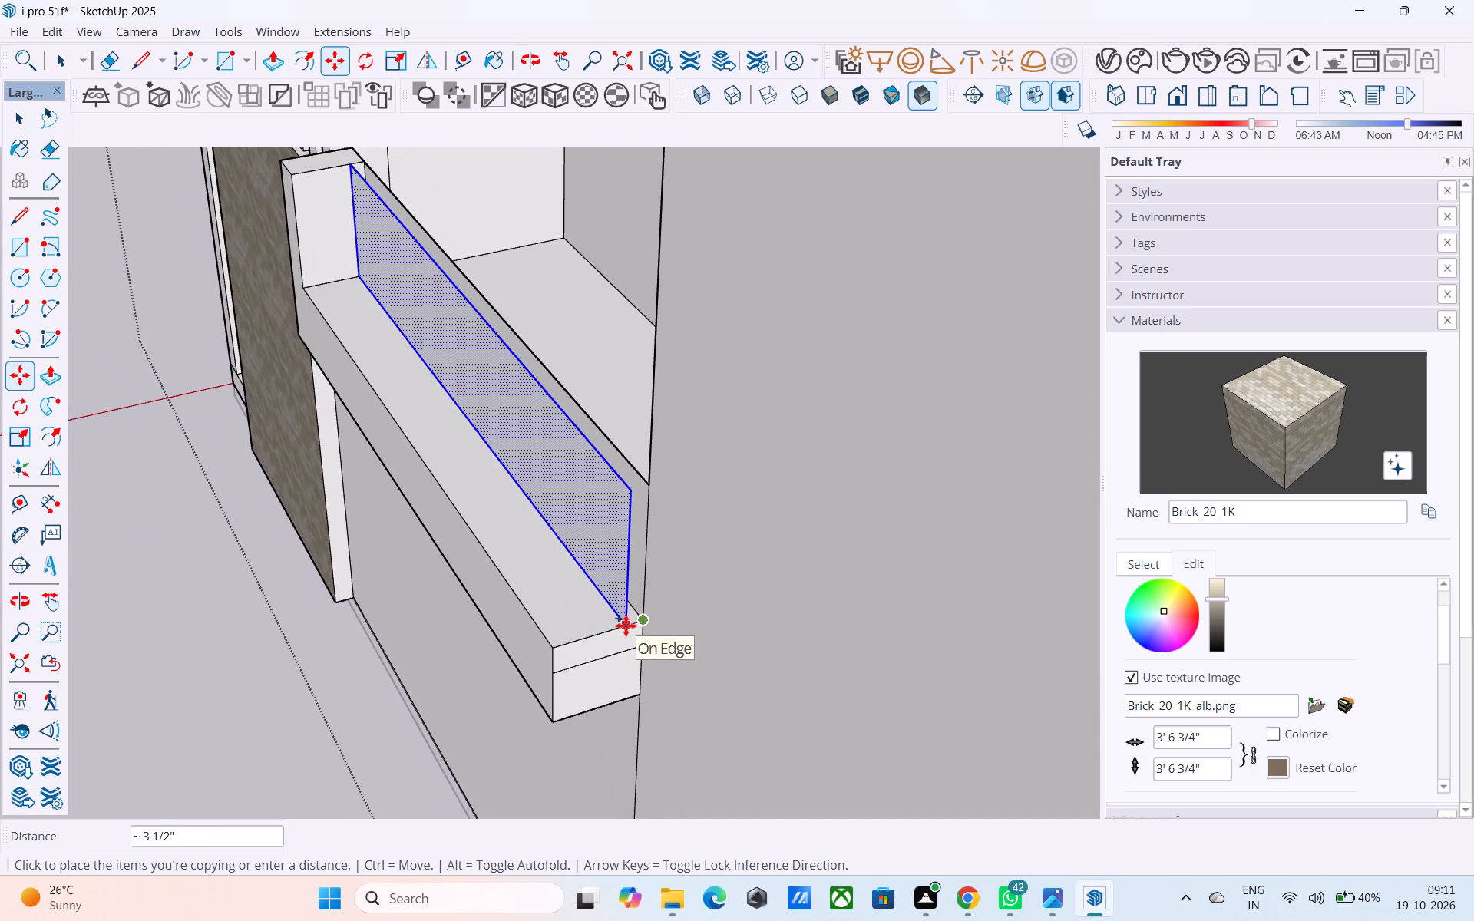
text(3")
key(Return)
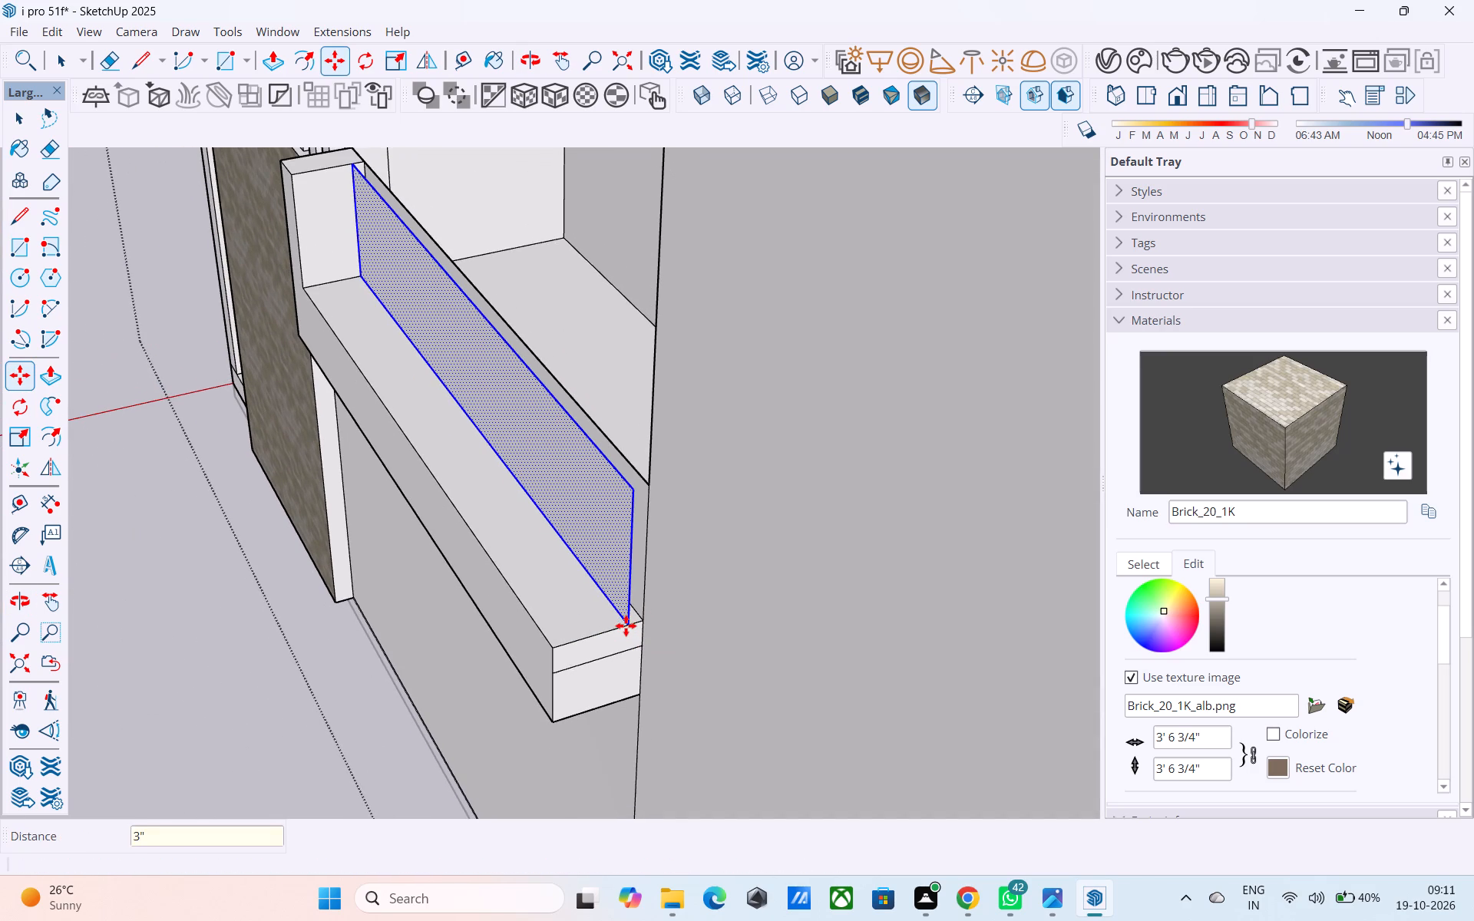
Draw a short line joining the copied panel's top outer corner to the parapet's top corner to close the gap.
key(space)
text(l)
scroll(616, 482, up, 4)
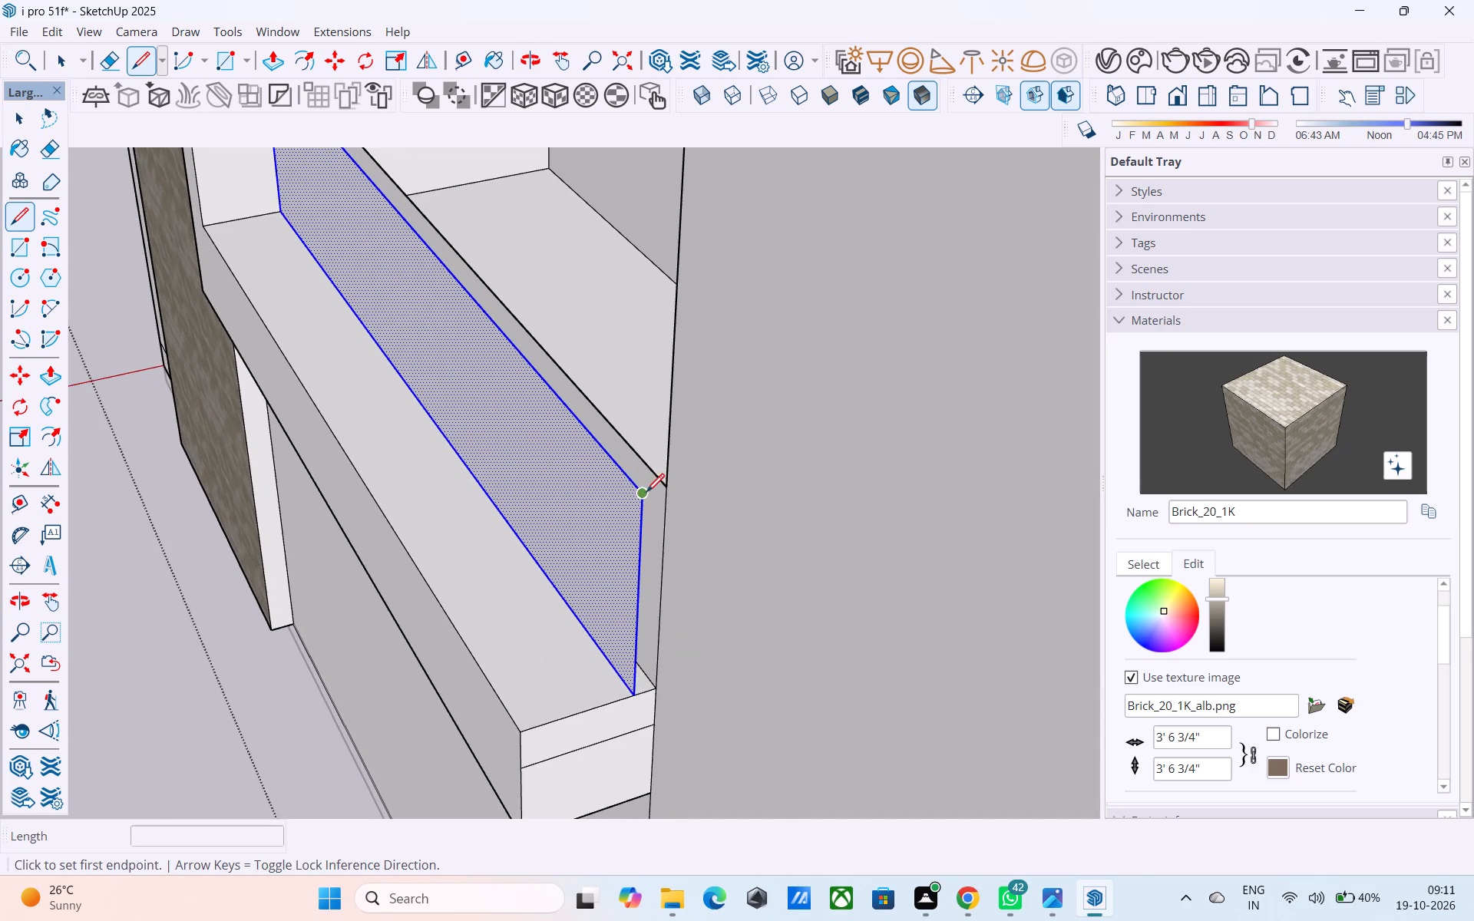
click(646, 492)
click(668, 490)
Paint the copied parapet panel with the Glass_Basic_01 material from the Glass collection.
scroll(557, 672, down, 5)
middle_drag(554, 704, 610, 689)
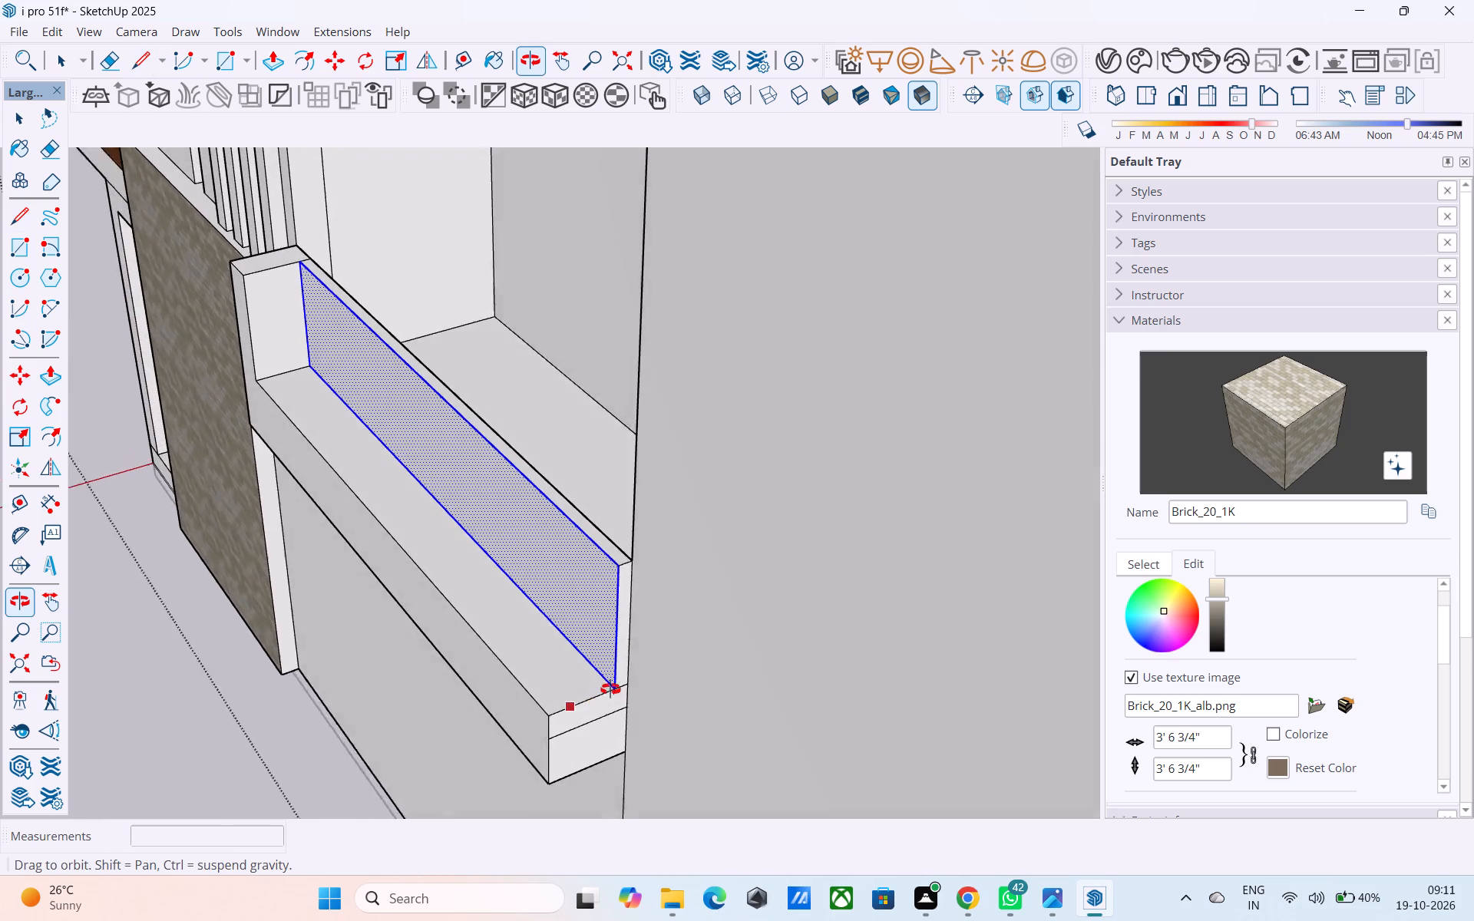
middle_drag(610, 689, 648, 674)
key(space)
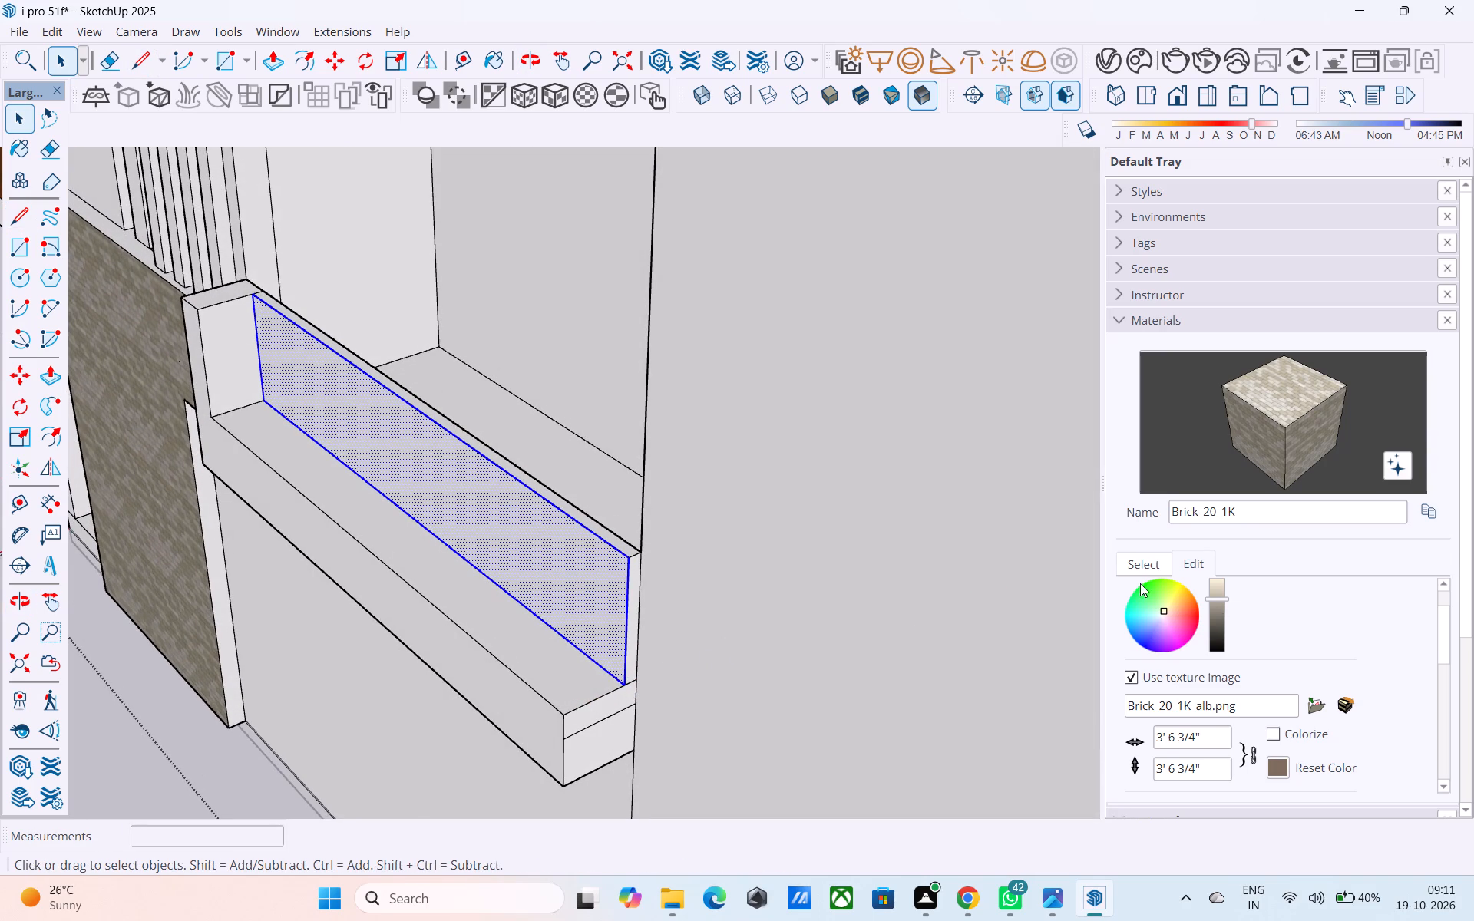
click(1133, 569)
click(1230, 586)
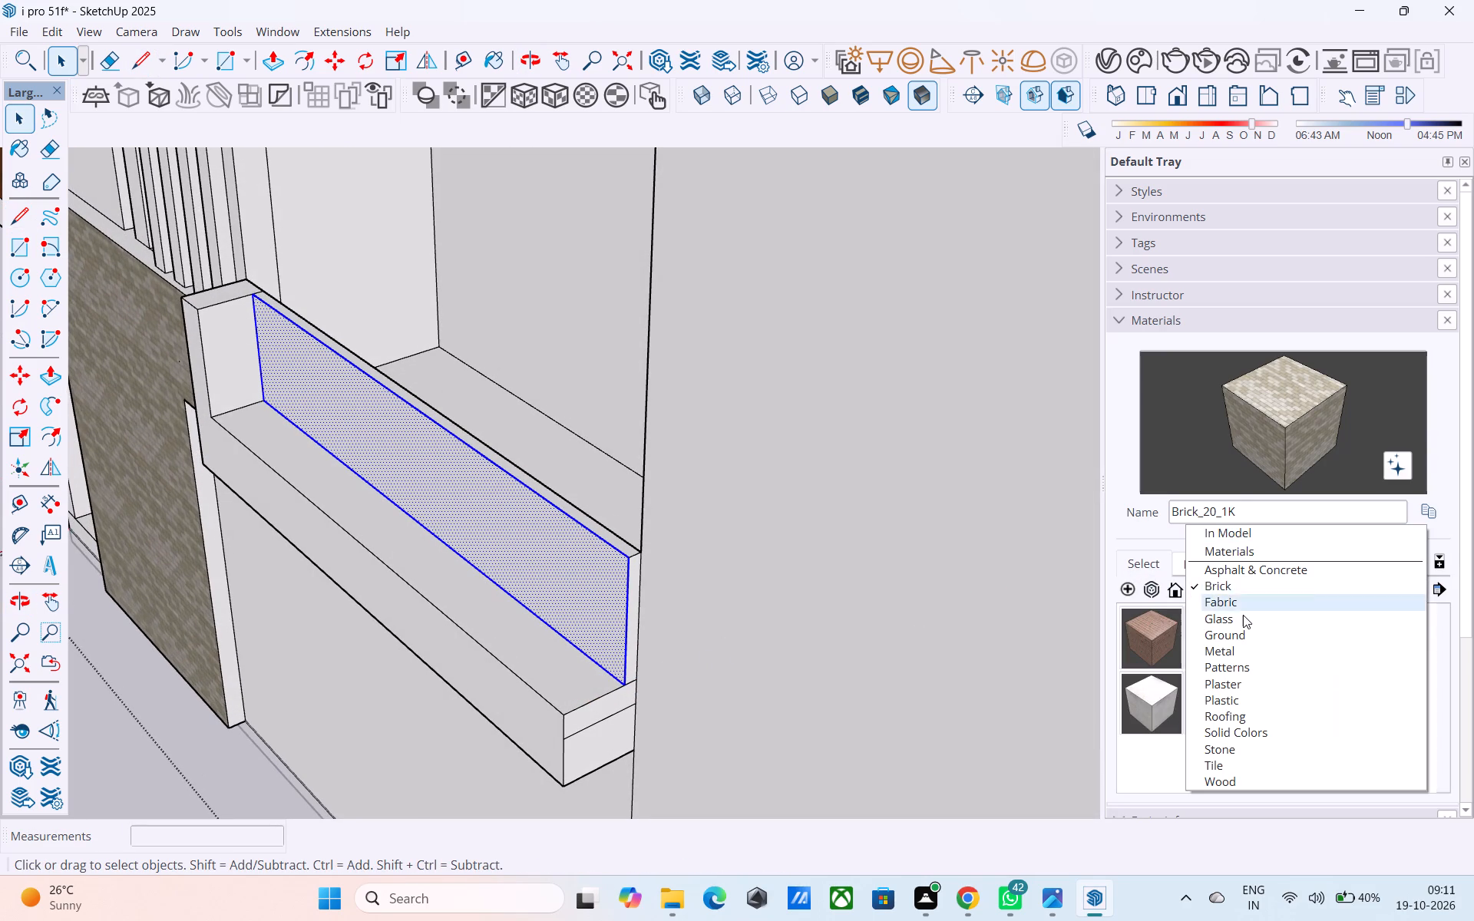
click(1244, 616)
click(1173, 636)
drag(541, 606, 544, 599)
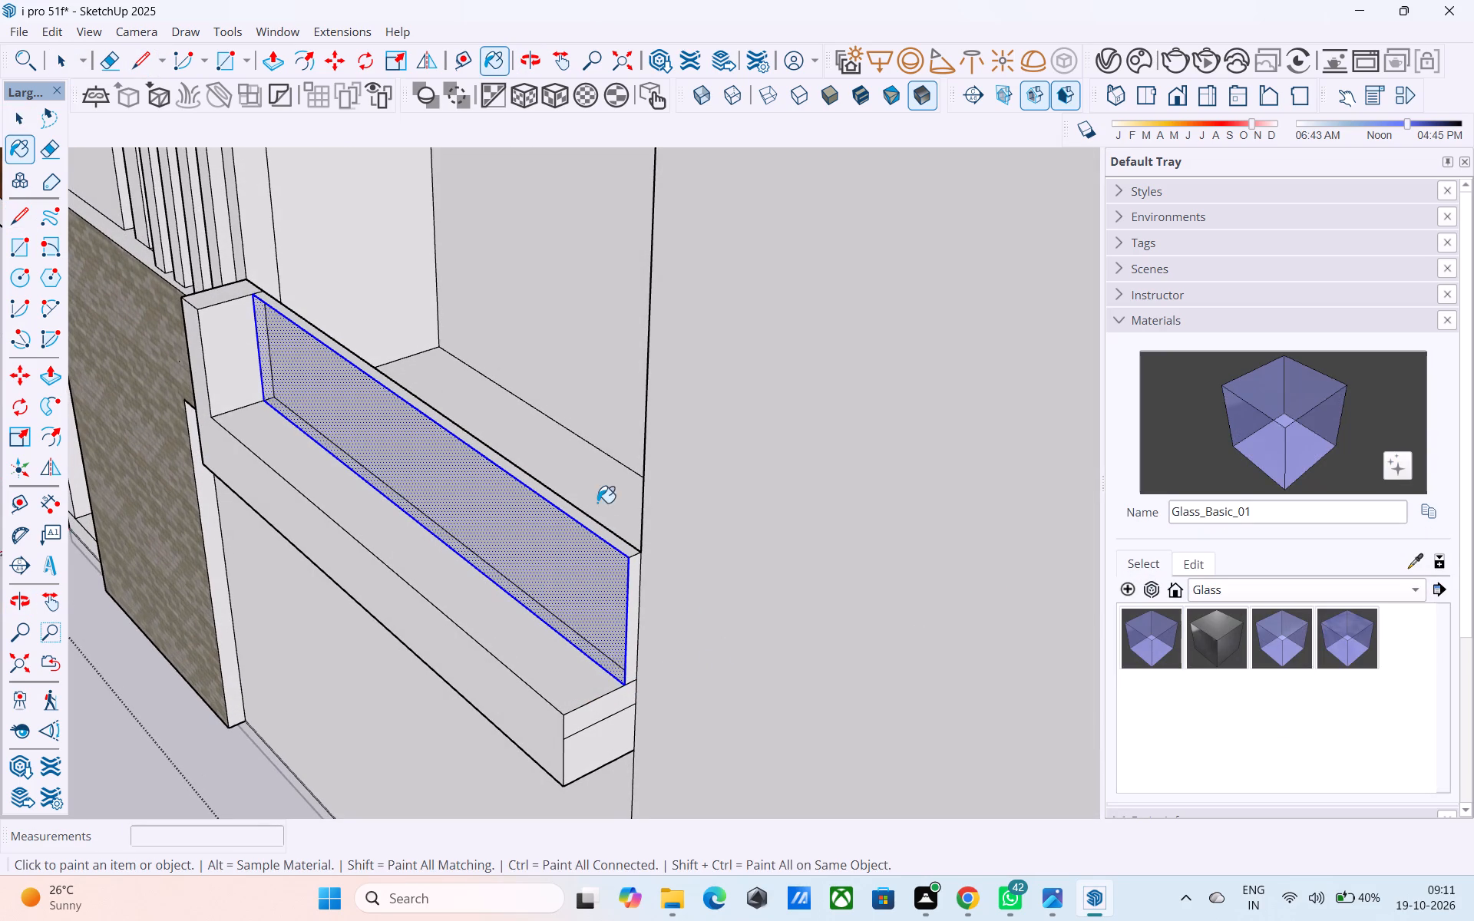
Draw a 13' by 9" rectangle along the parapet's inner side to fill the gap in the terrace floor.
middle_drag(597, 499, 1095, 622)
scroll(468, 547, down, 7)
middle_drag(901, 456, 344, 490)
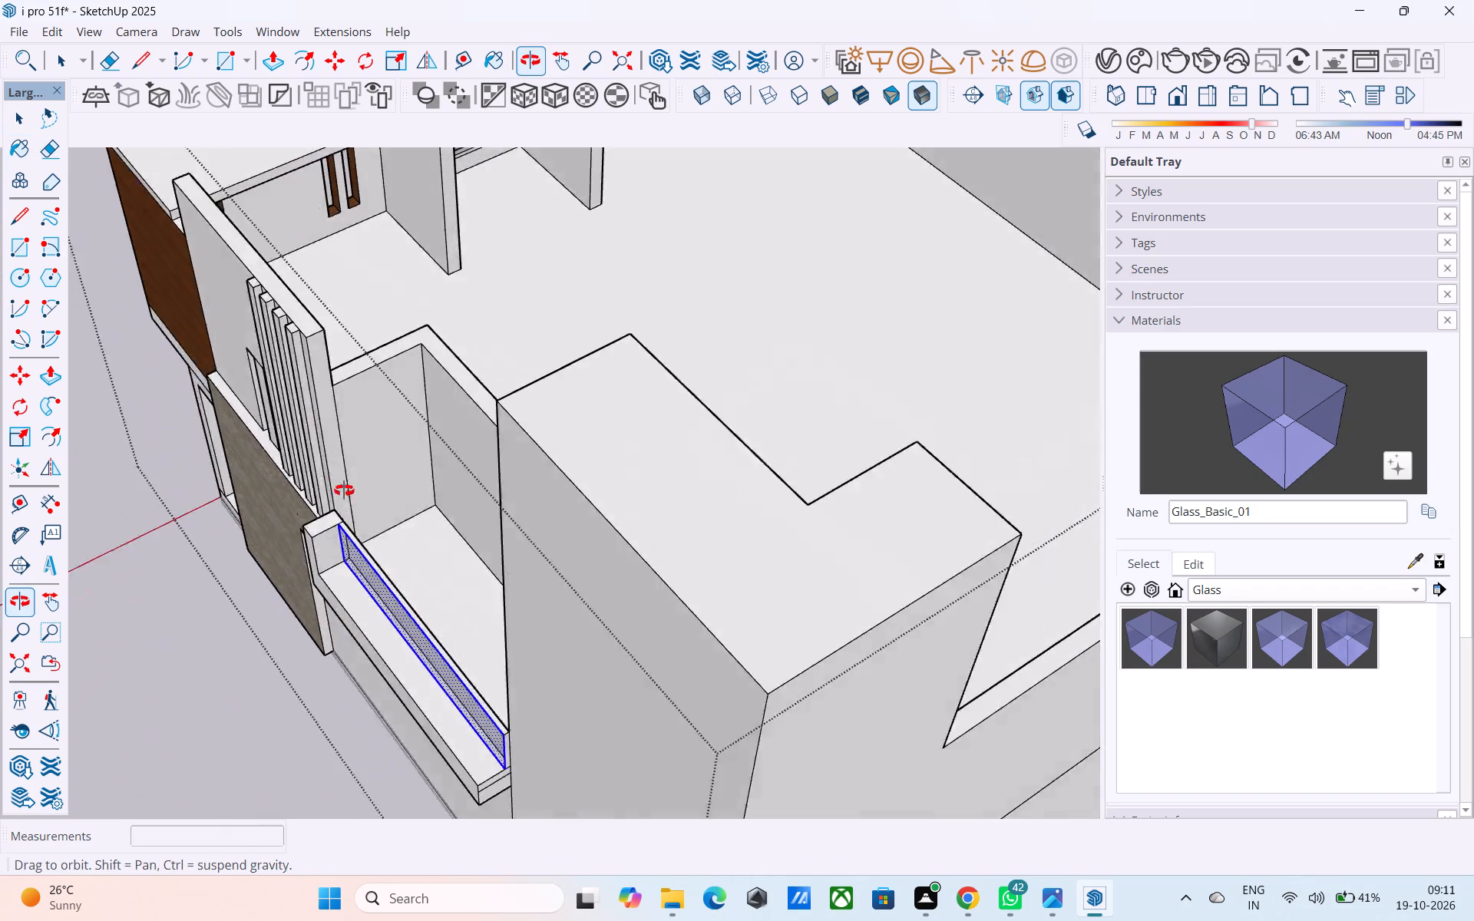
middle_drag(344, 490, 344, 491)
scroll(333, 505, up, 11)
middle_drag(329, 516, 289, 470)
scroll(289, 468, up, 7)
middle_drag(282, 447, 196, 427)
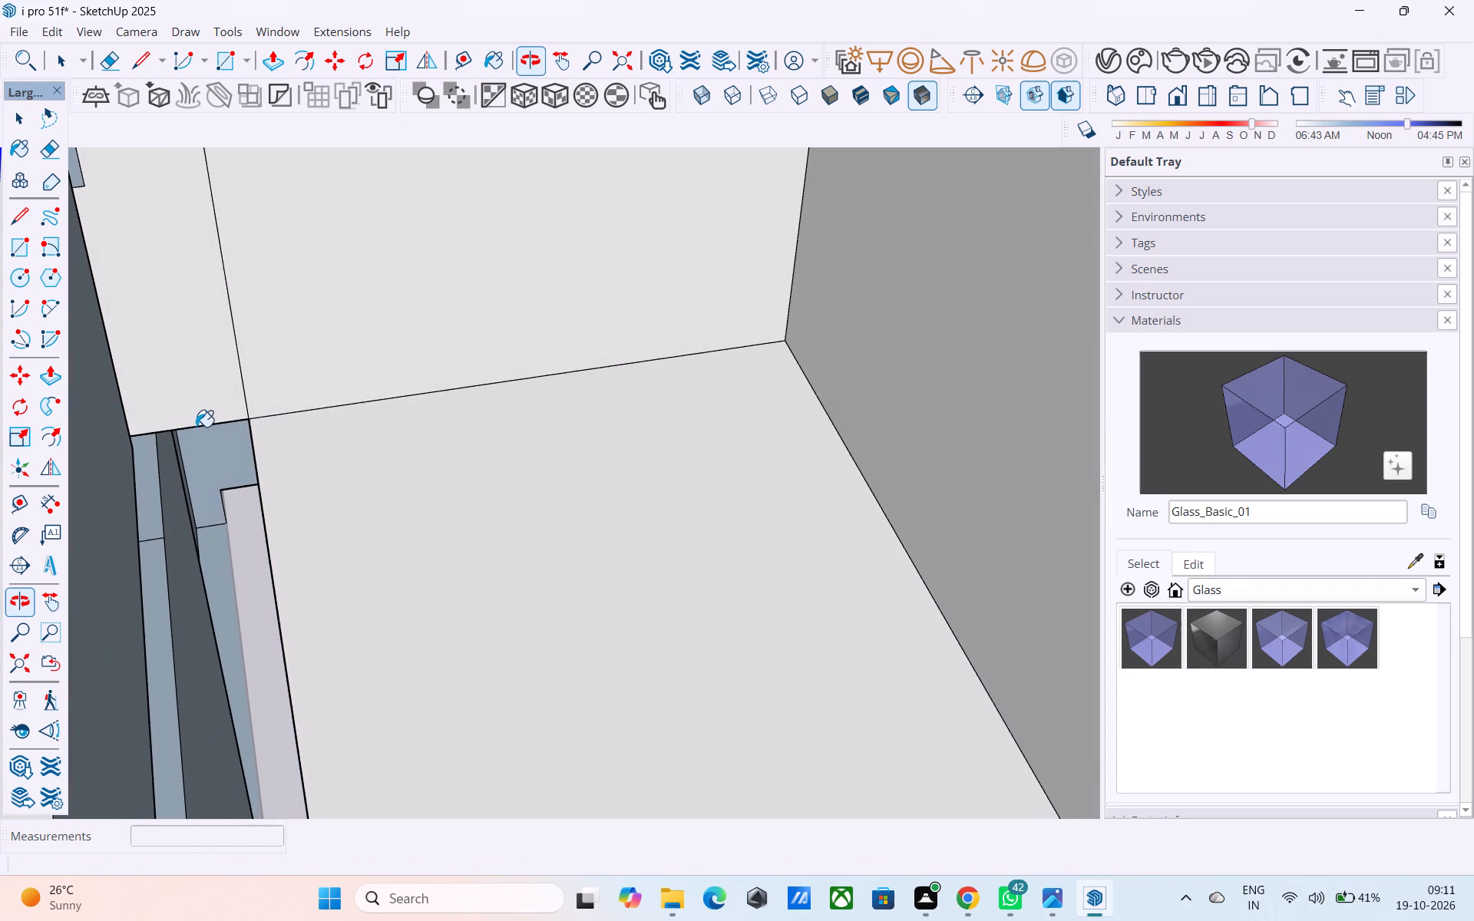
key(r)
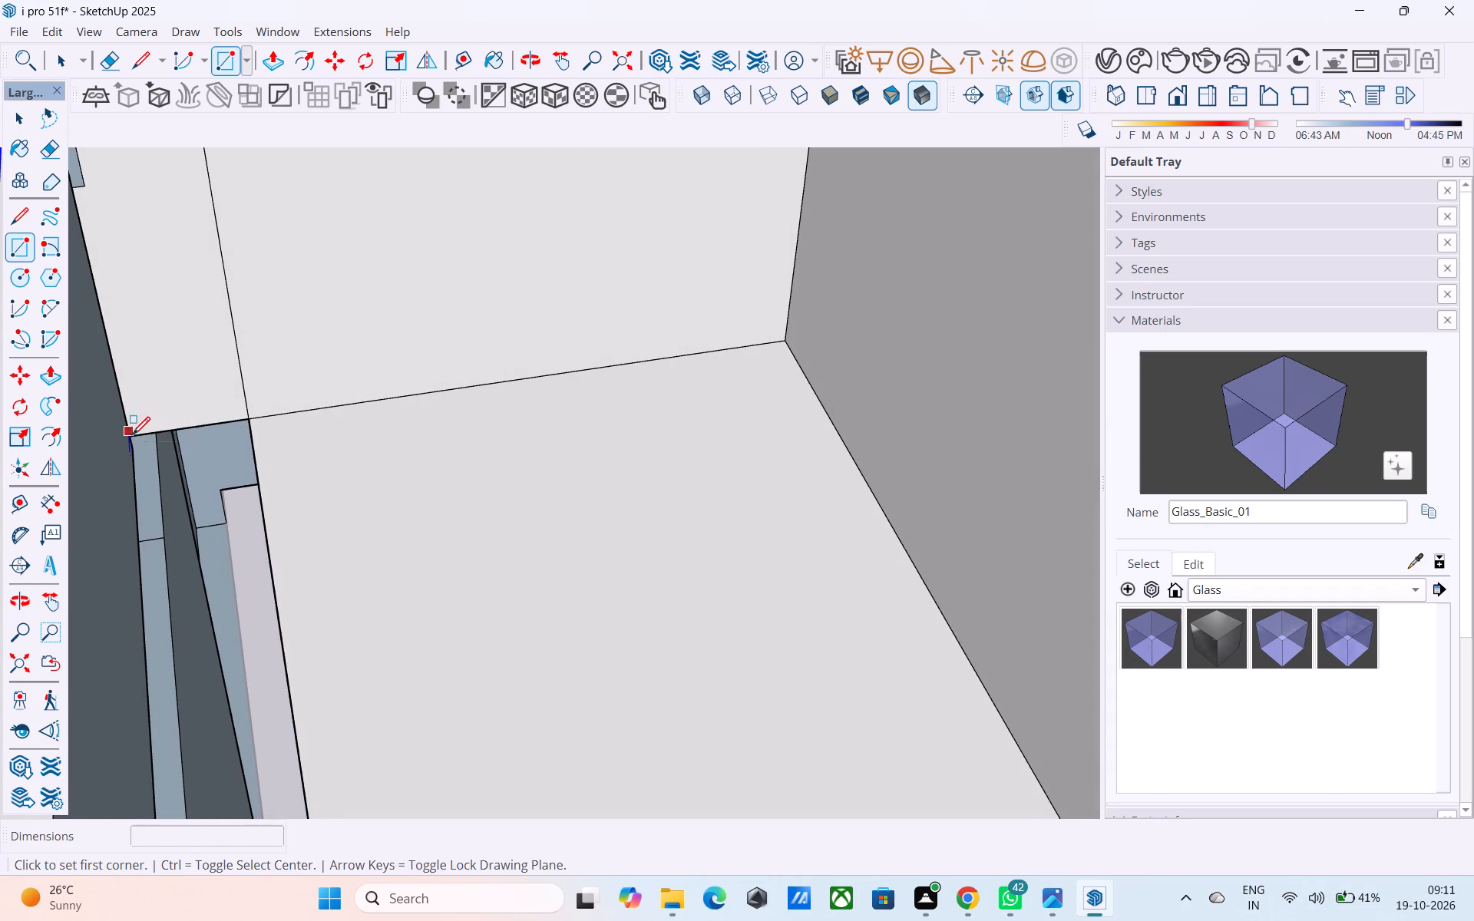
click(246, 423)
scroll(269, 443, down, 4)
middle_drag(345, 465, 676, 510)
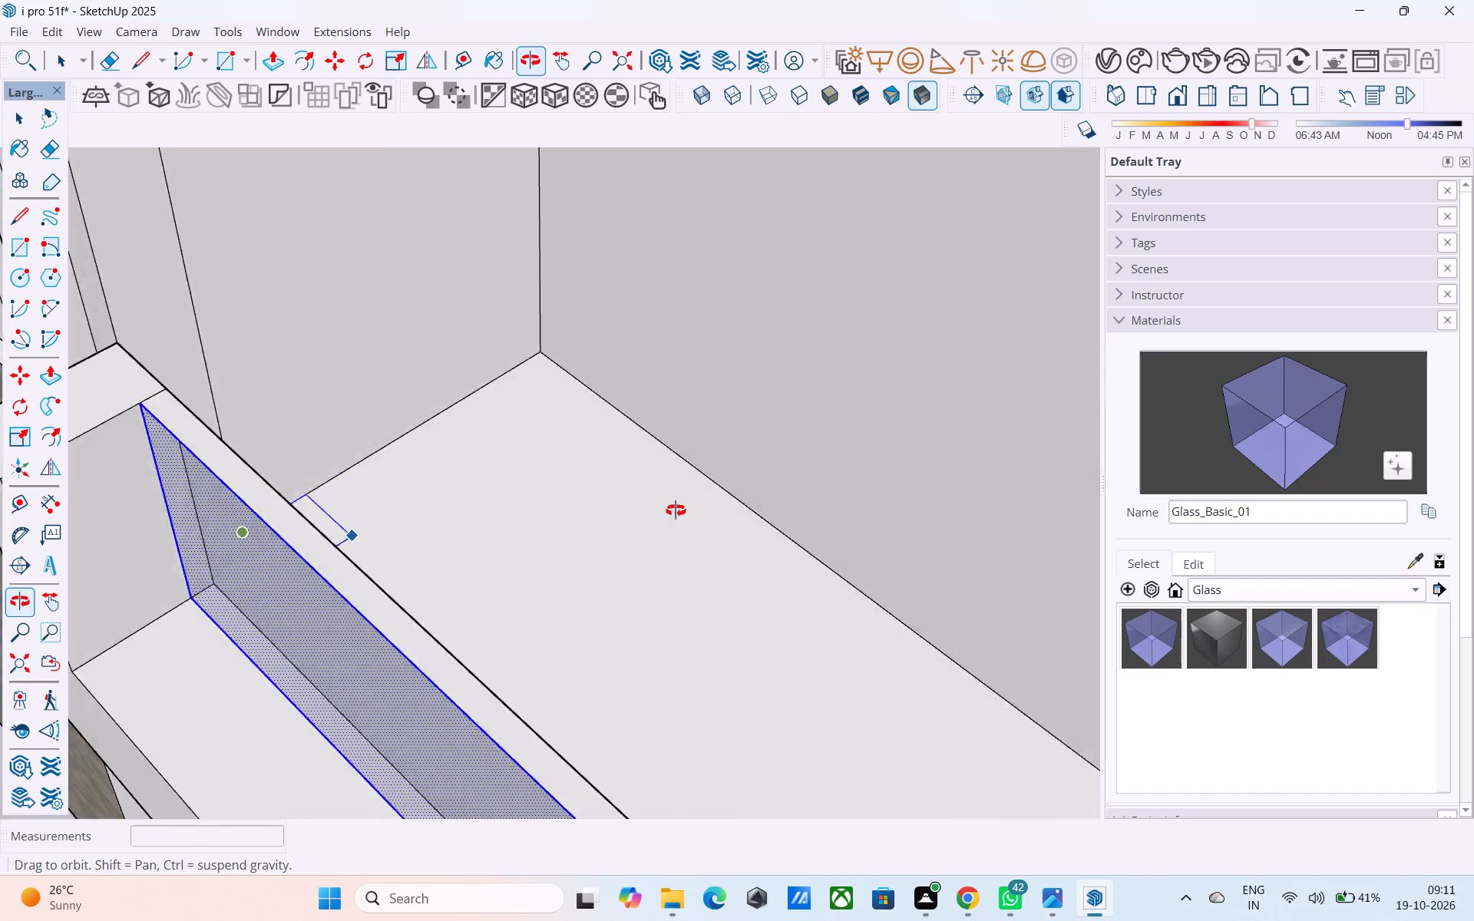
middle_drag(676, 510, 885, 719)
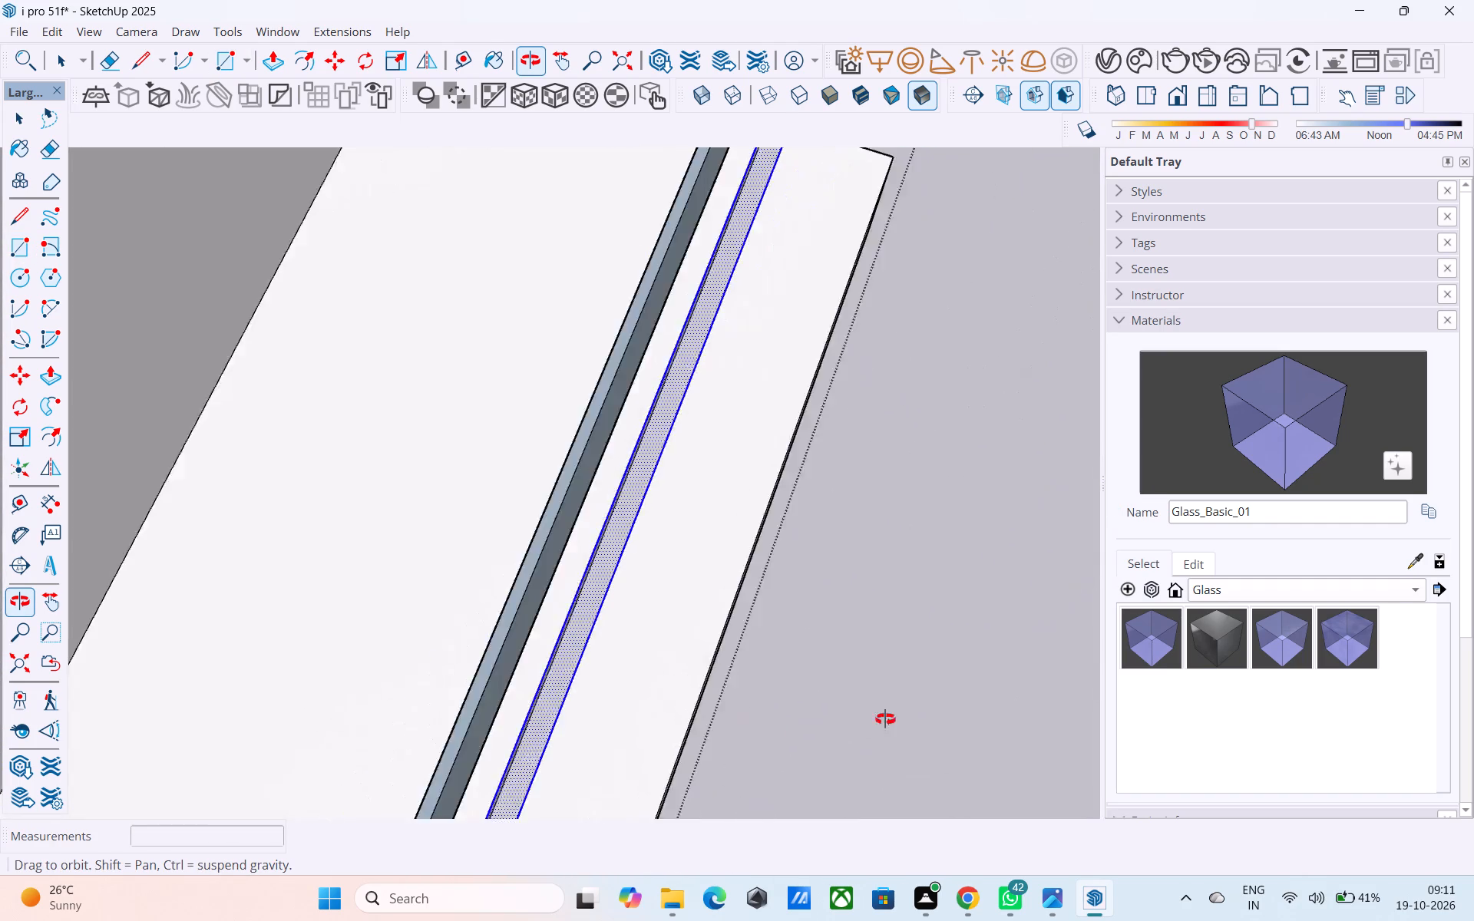
middle_drag(885, 719, 988, 630)
shift+middle_drag(628, 355, 679, 700)
scroll(680, 577, up, 4)
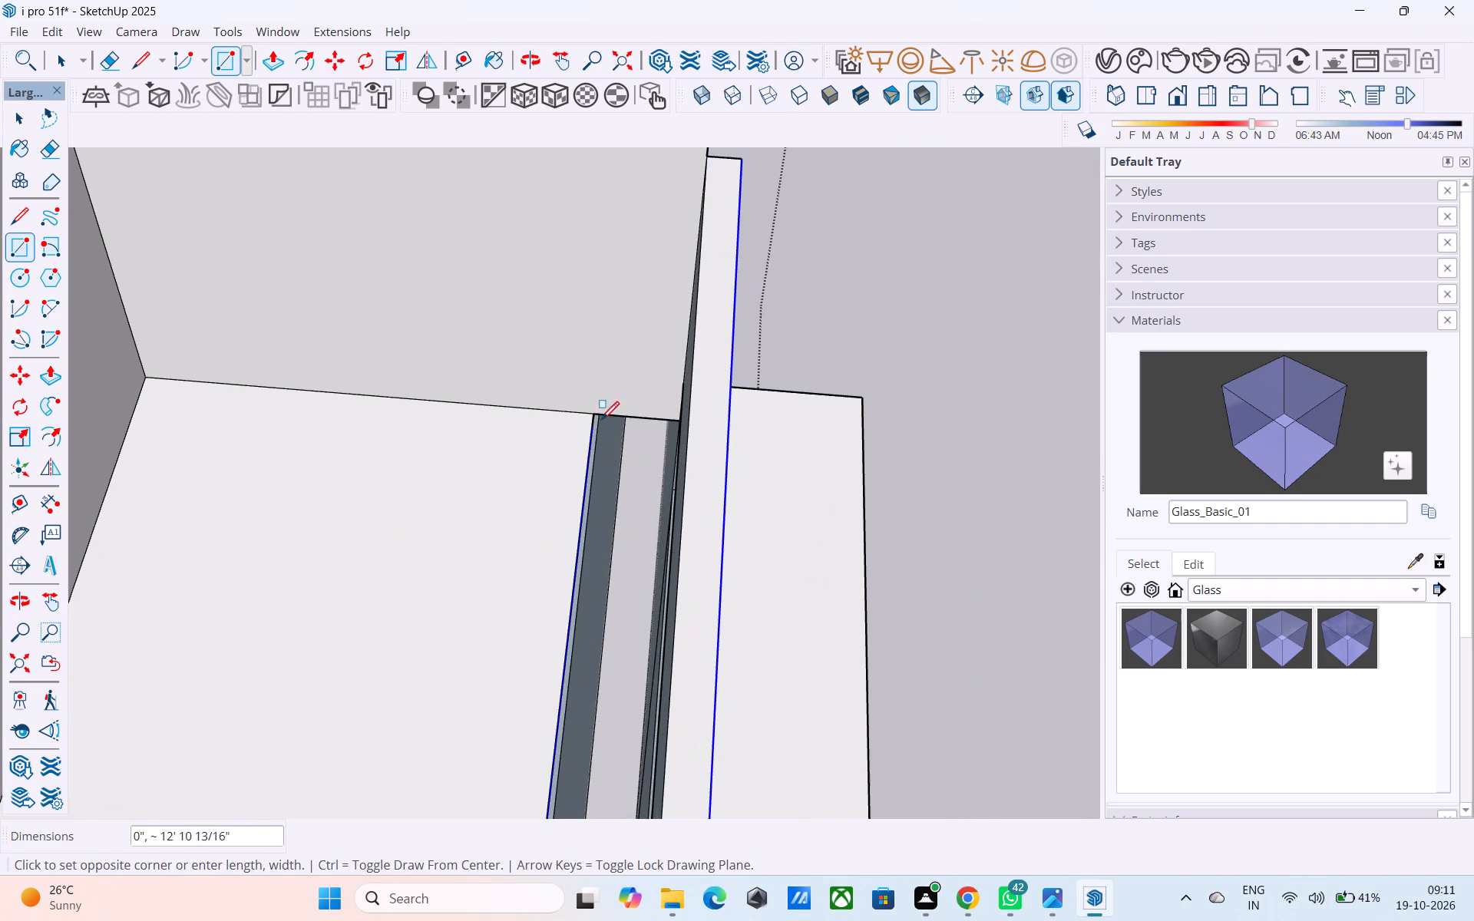
click(590, 414)
middle_drag(606, 415, 722, 333)
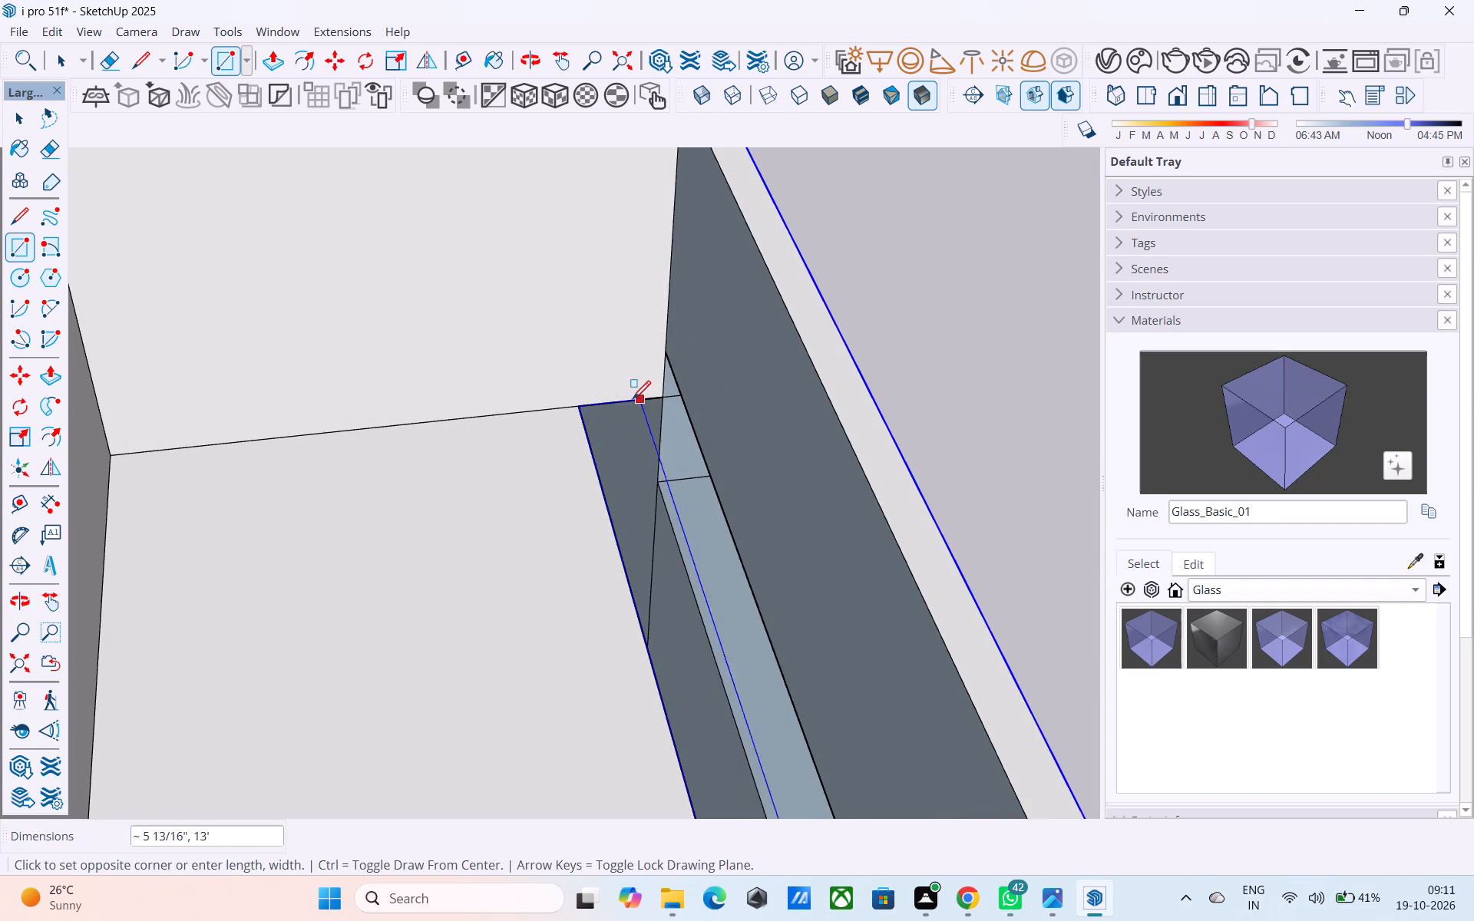
click(663, 401)
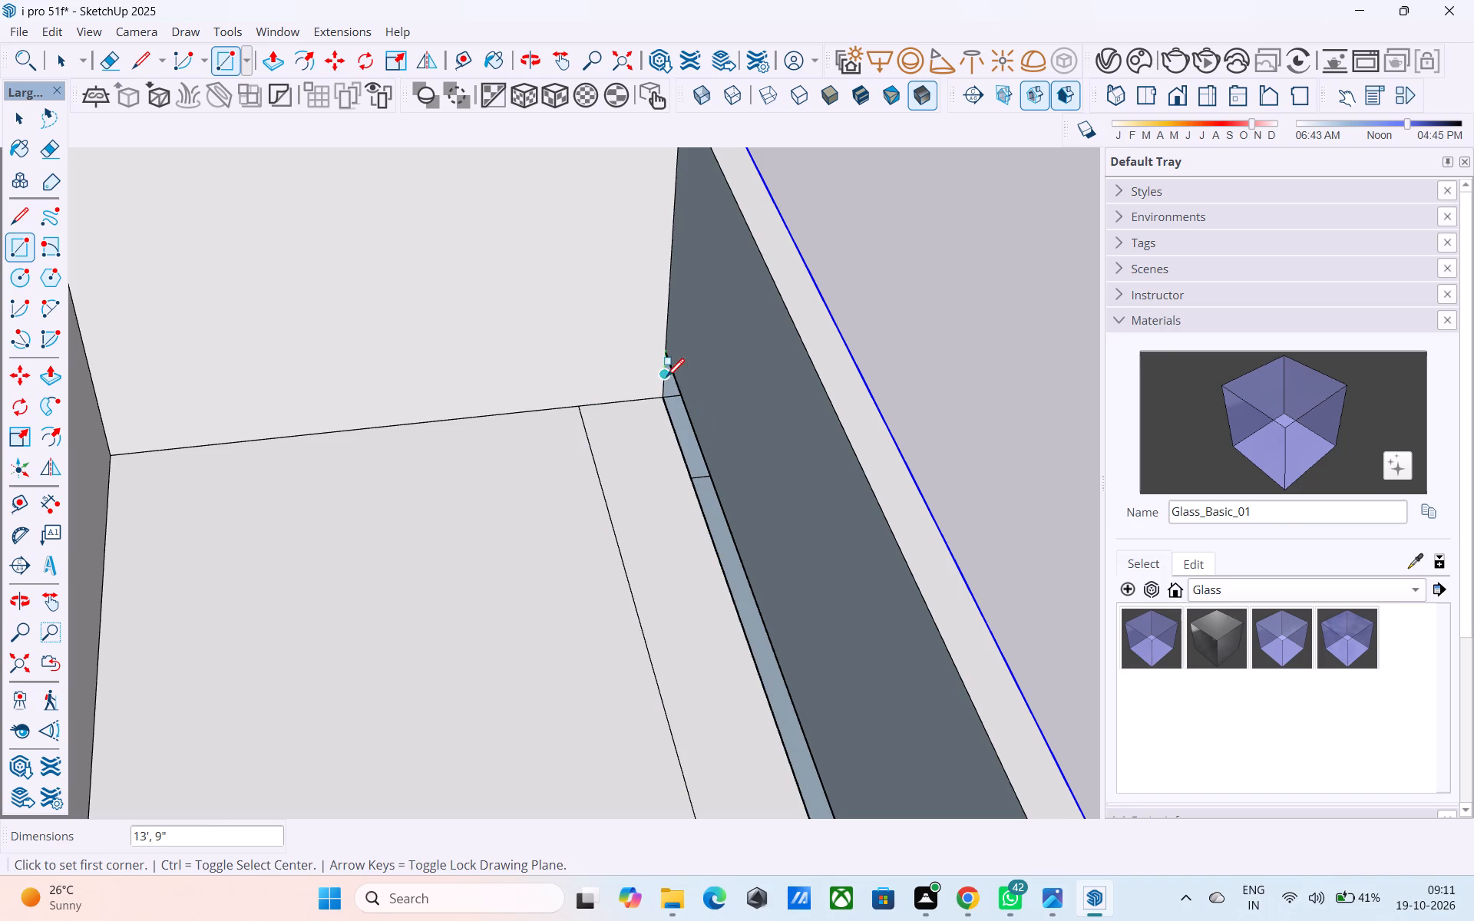
Draw a 13' by 6" upright rectangle to close the slot between the parapet's inner face and the terrace floor.
click(665, 358)
middle_drag(789, 562, 865, 510)
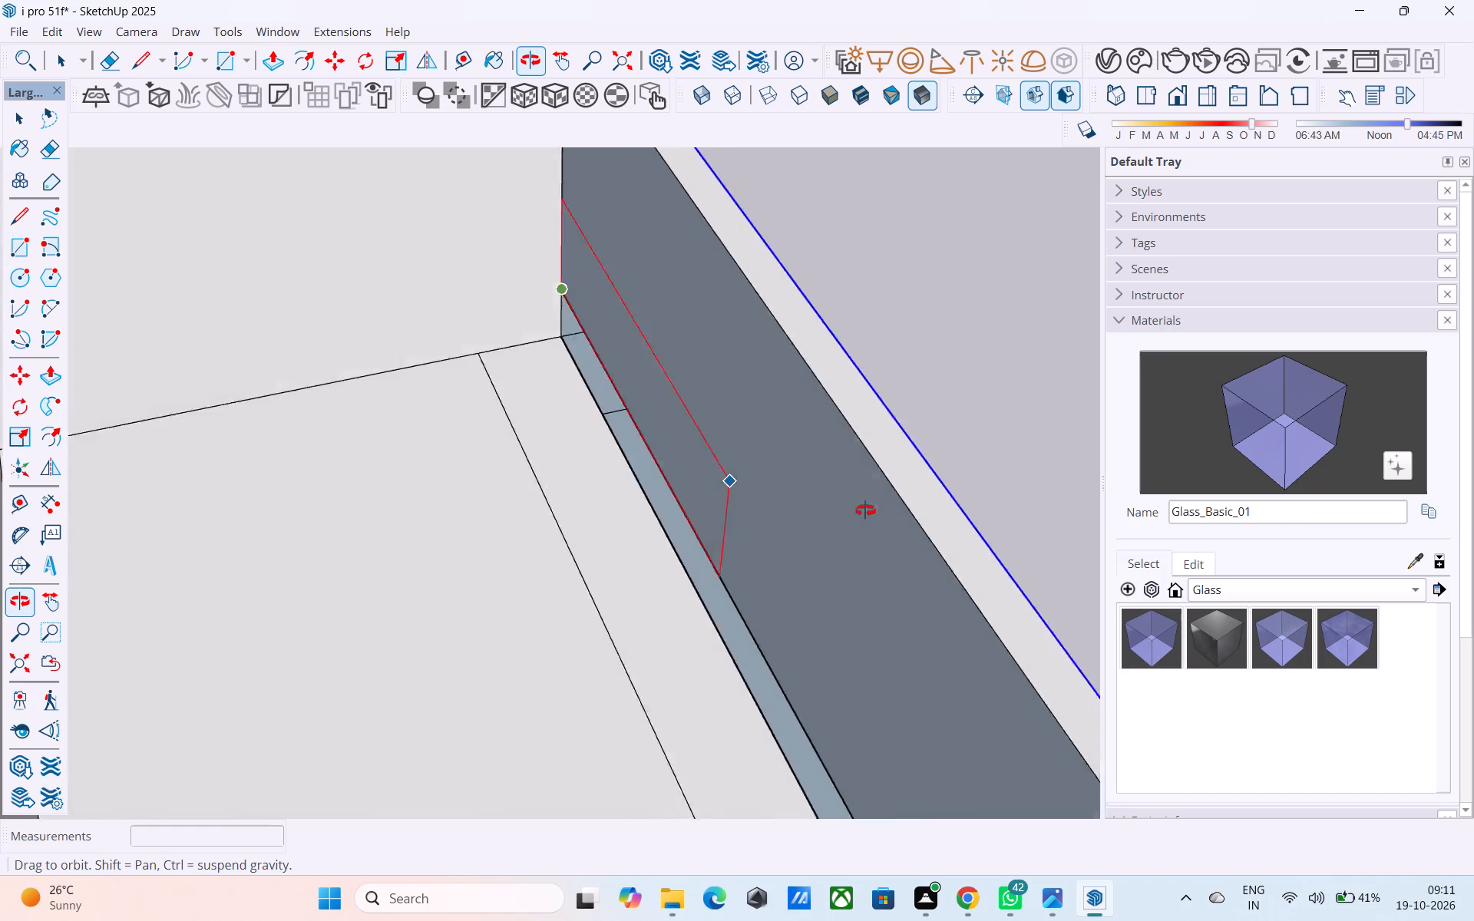
middle_drag(865, 510, 776, 530)
shift+middle_drag(825, 584, 716, 397)
shift+middle_drag(750, 586, 706, 388)
shift+middle_drag(762, 550, 698, 336)
shift+middle_drag(781, 567, 758, 374)
shift+middle_drag(791, 487, 665, 801)
shift+middle_drag(863, 352, 448, 708)
middle_drag(640, 482, 628, 489)
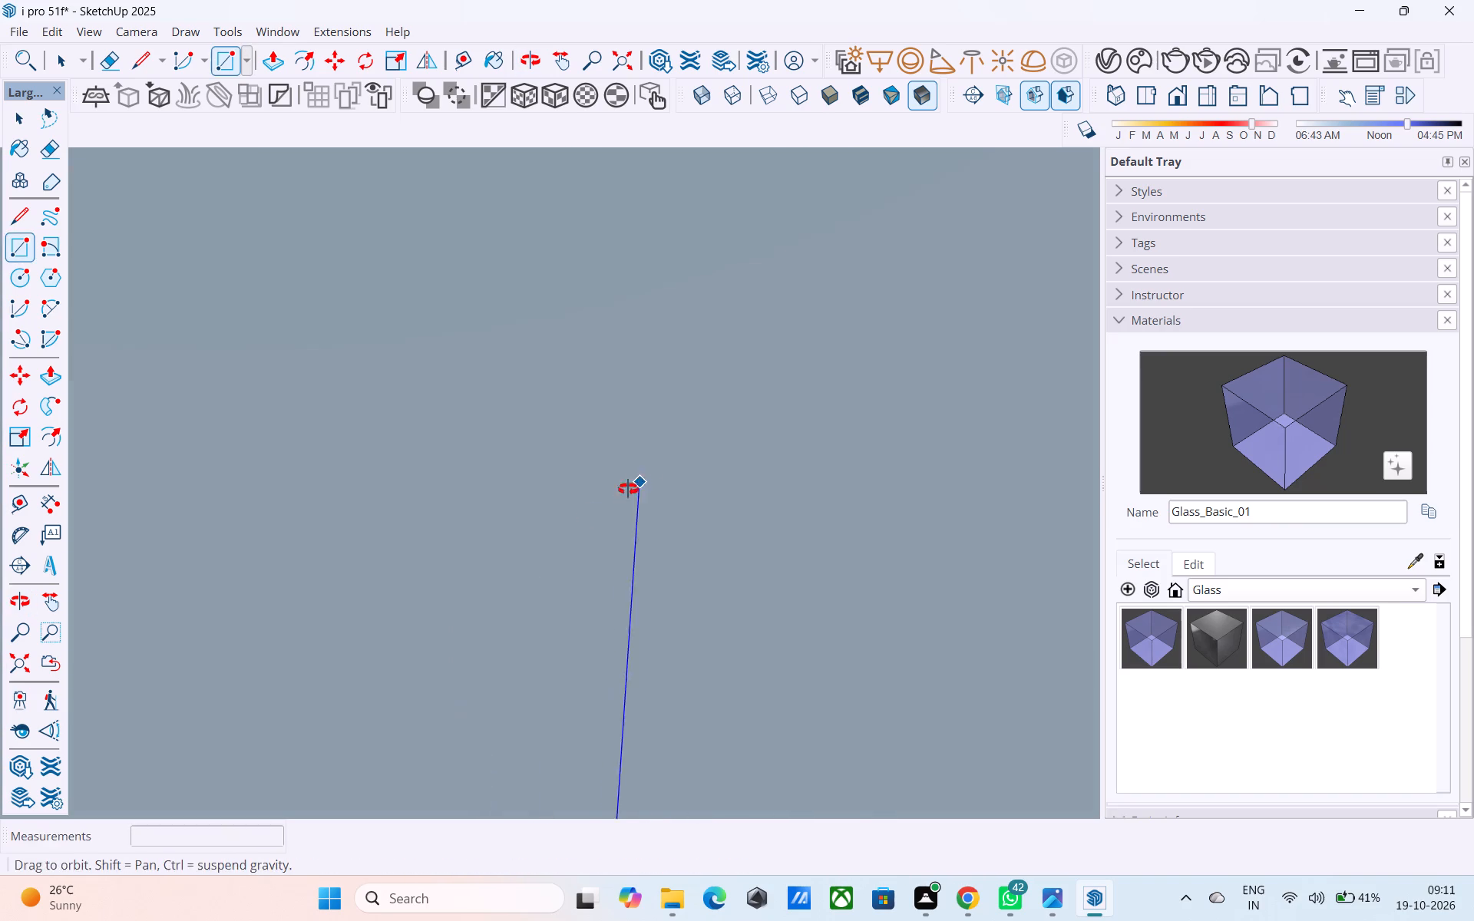
middle_drag(628, 489, 88, 666)
middle_drag(616, 484, 183, 441)
middle_drag(536, 438, 84, 490)
middle_drag(551, 477, 518, 472)
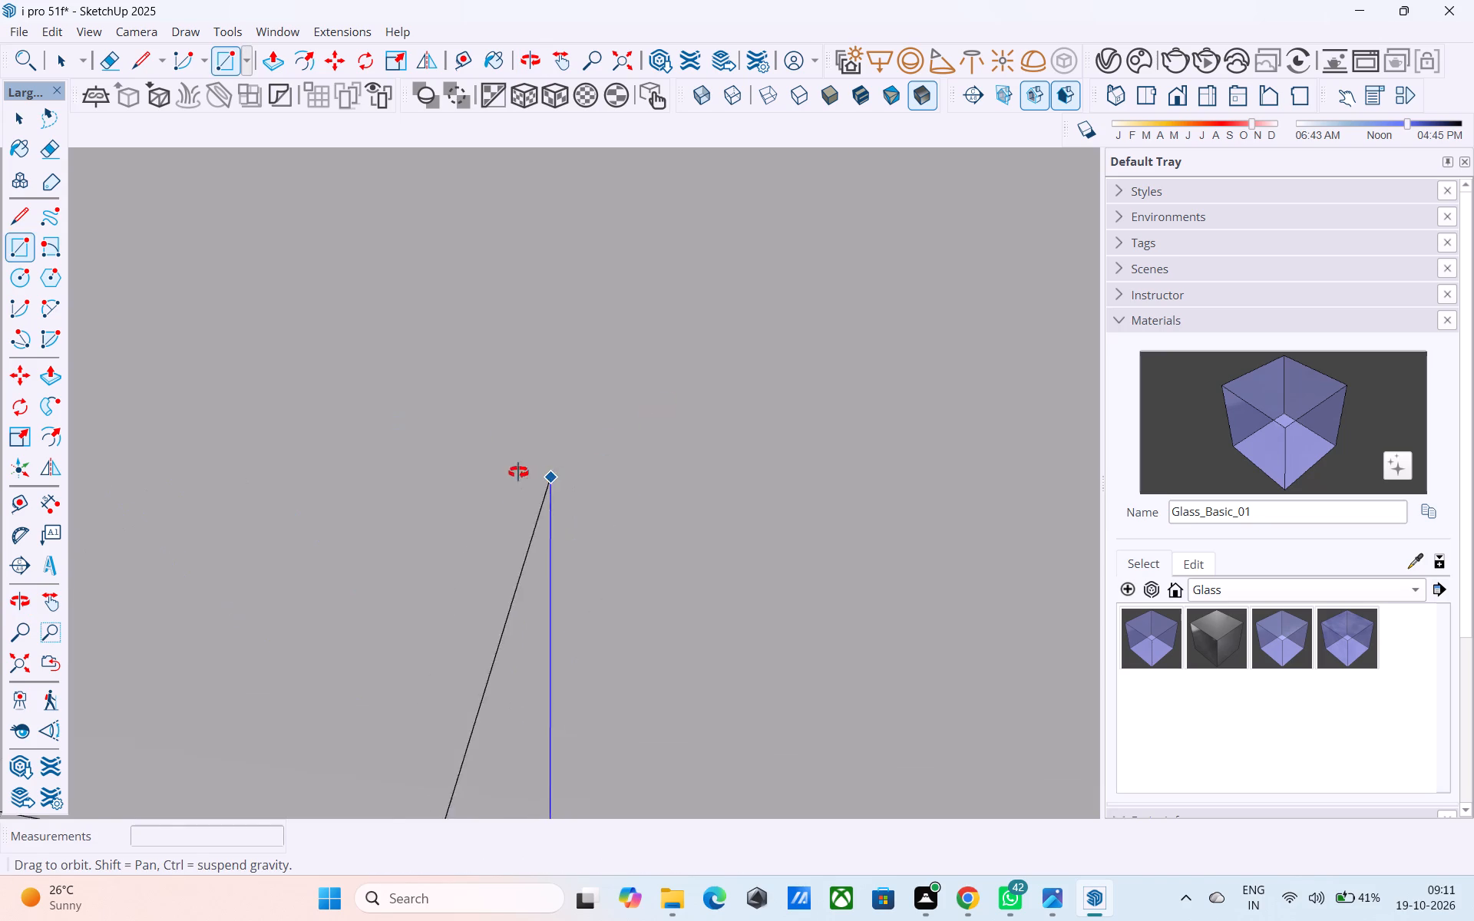
middle_drag(518, 472, 189, 470)
middle_drag(202, 451, 618, 434)
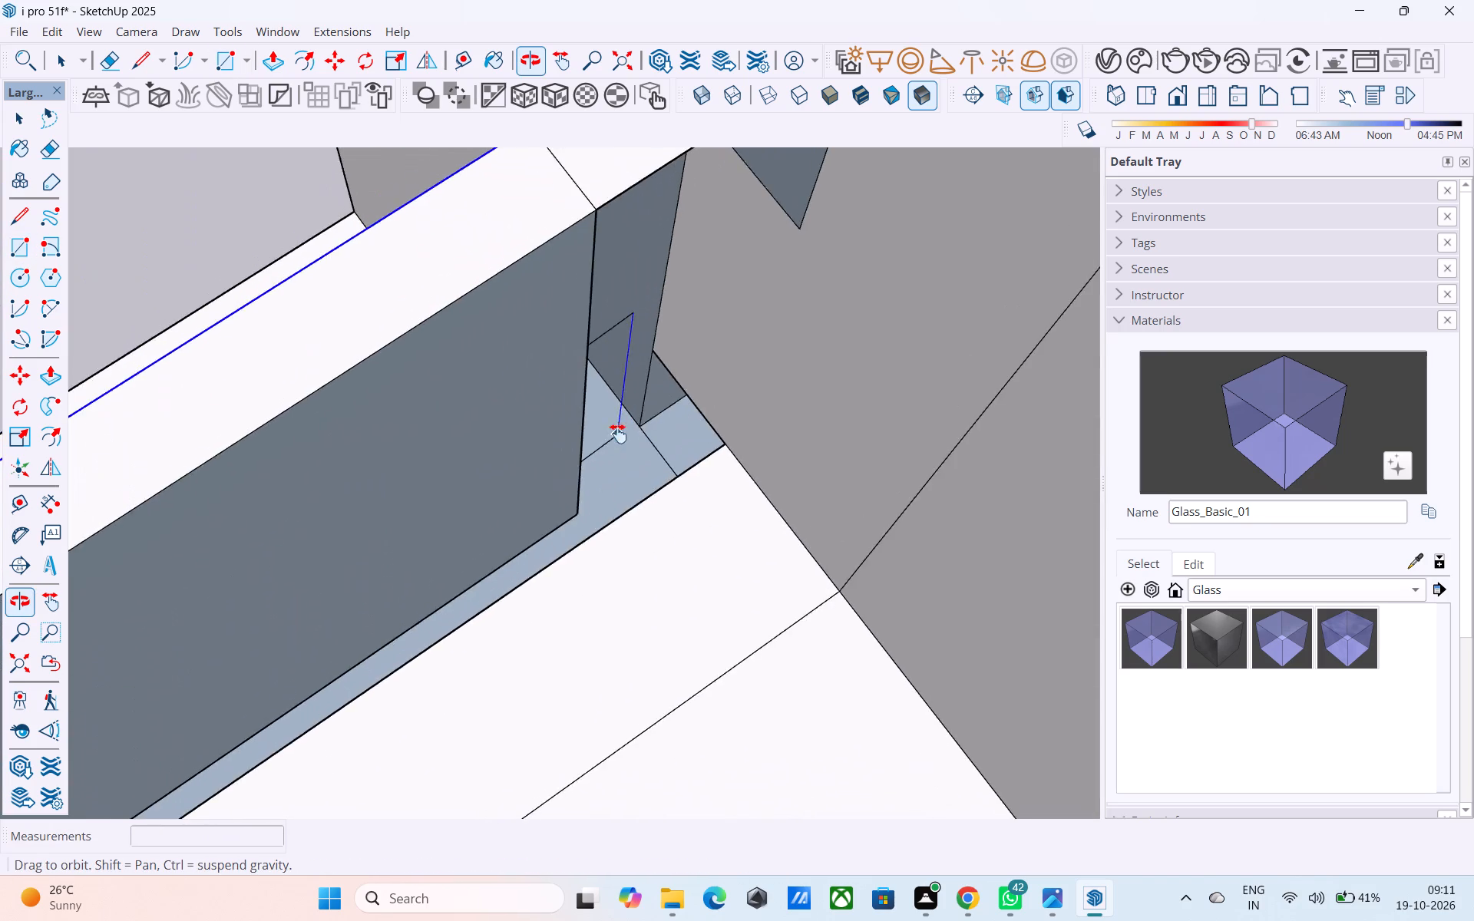
middle_drag(618, 434, 680, 406)
middle_drag(474, 448, 611, 251)
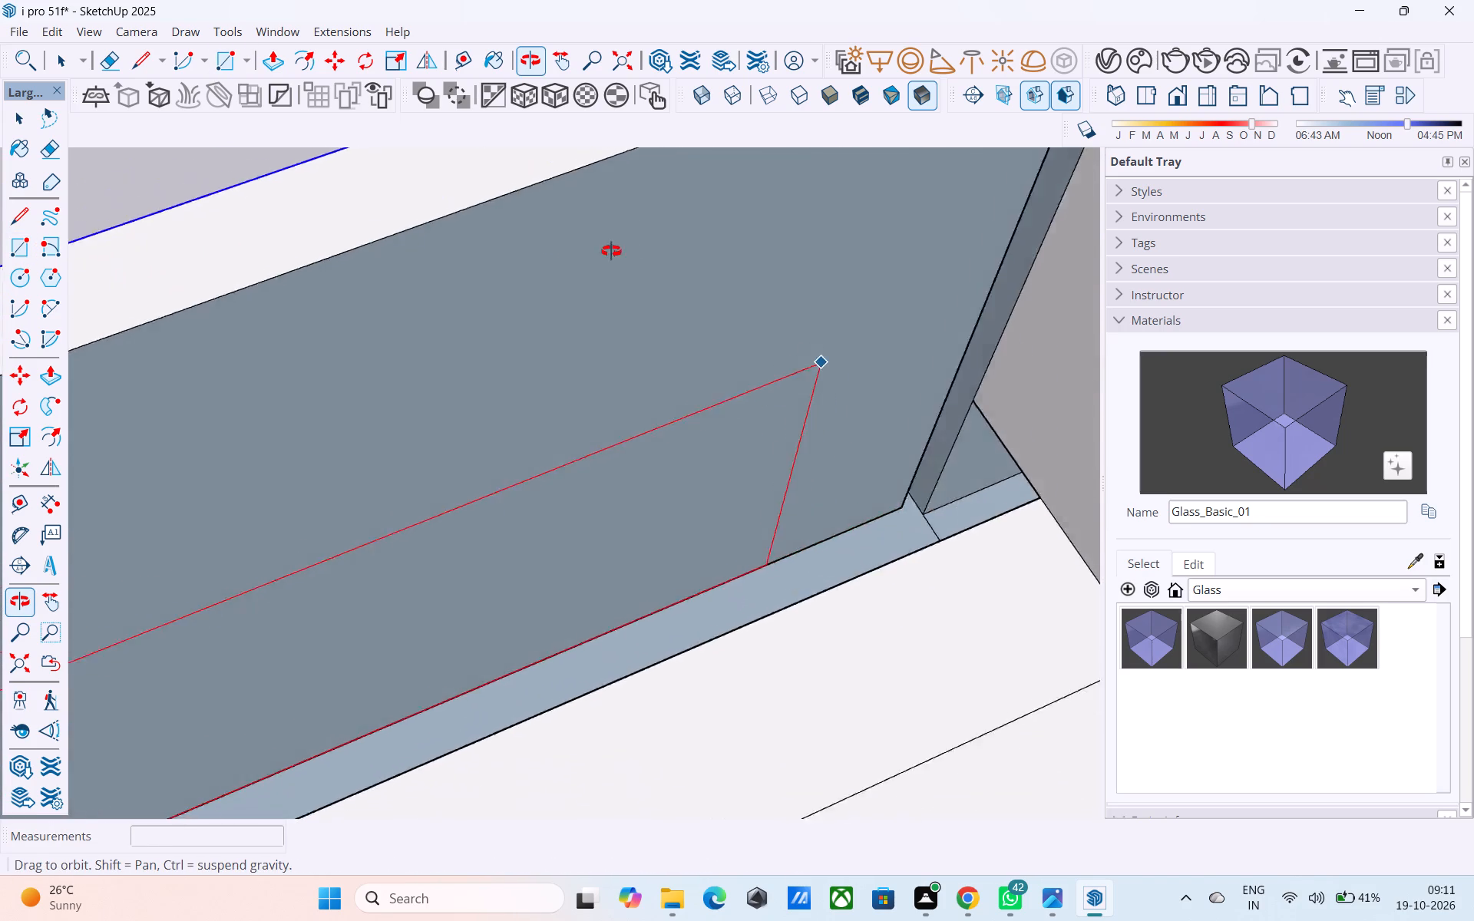
middle_drag(611, 251, 505, 249)
middle_drag(398, 267, 932, 150)
shift+middle_drag(400, 345, 877, 253)
shift+middle_drag(341, 403, 982, 375)
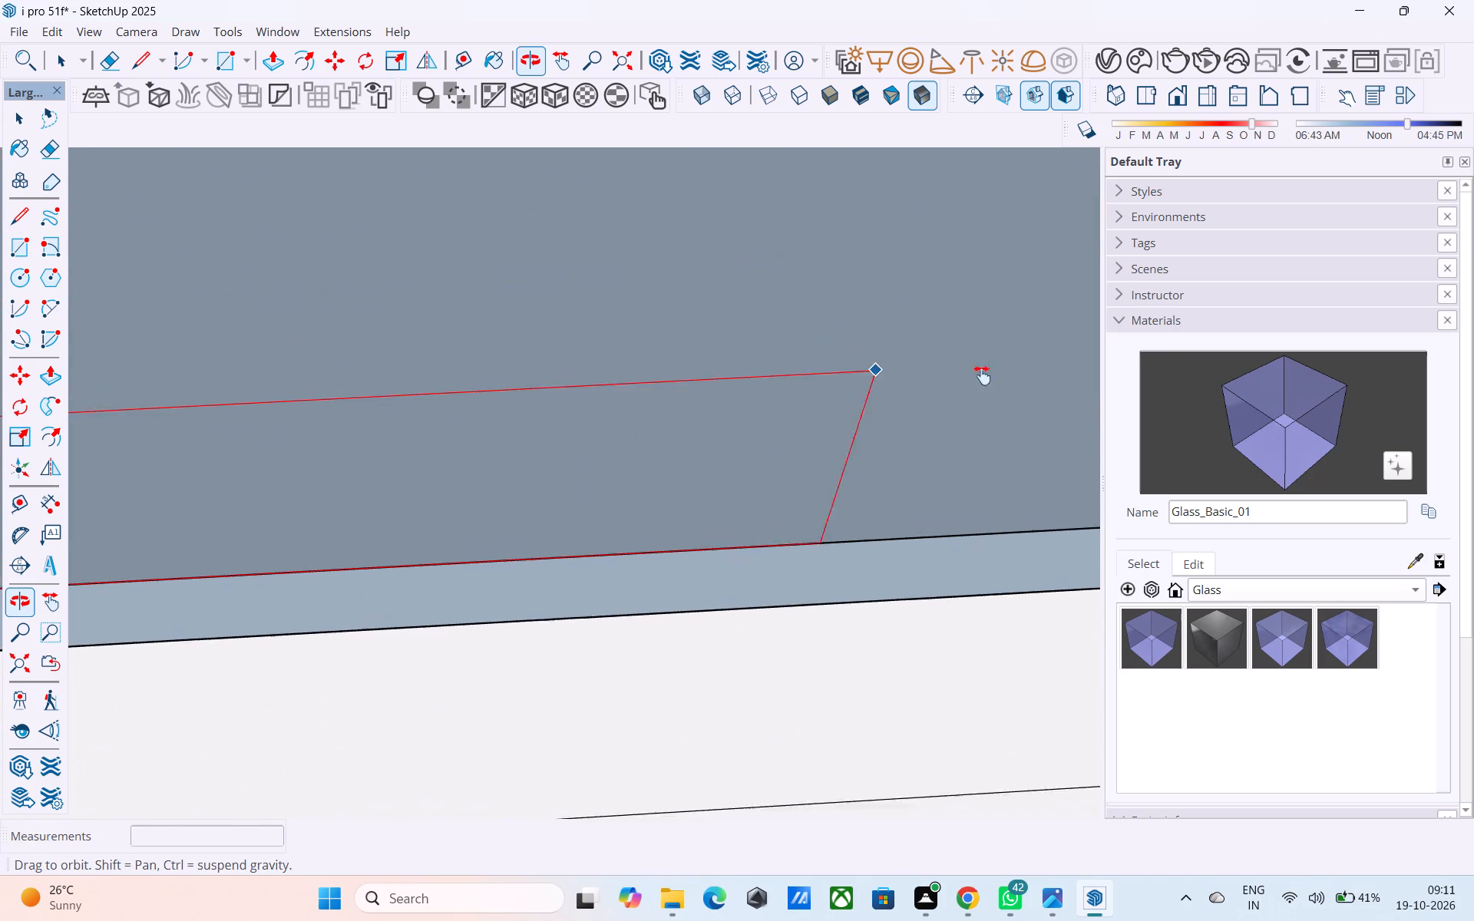
shift+middle_drag(982, 375, 1033, 377)
shift+middle_drag(371, 404, 1092, 263)
shift+middle_drag(289, 317, 1071, 177)
middle_drag(403, 389, 205, 375)
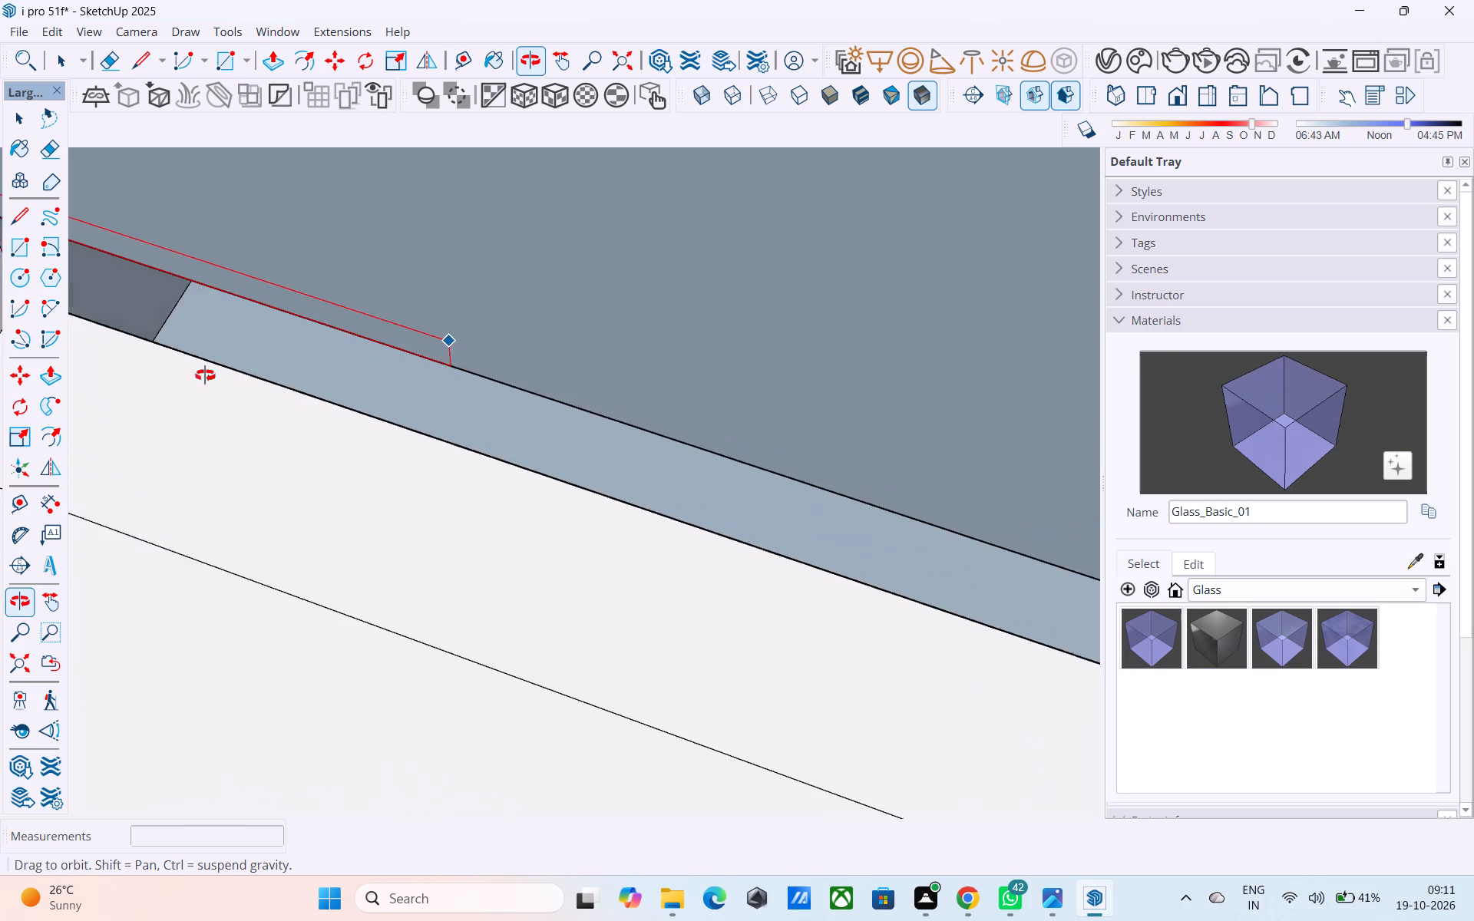
middle_drag(205, 375, 479, 358)
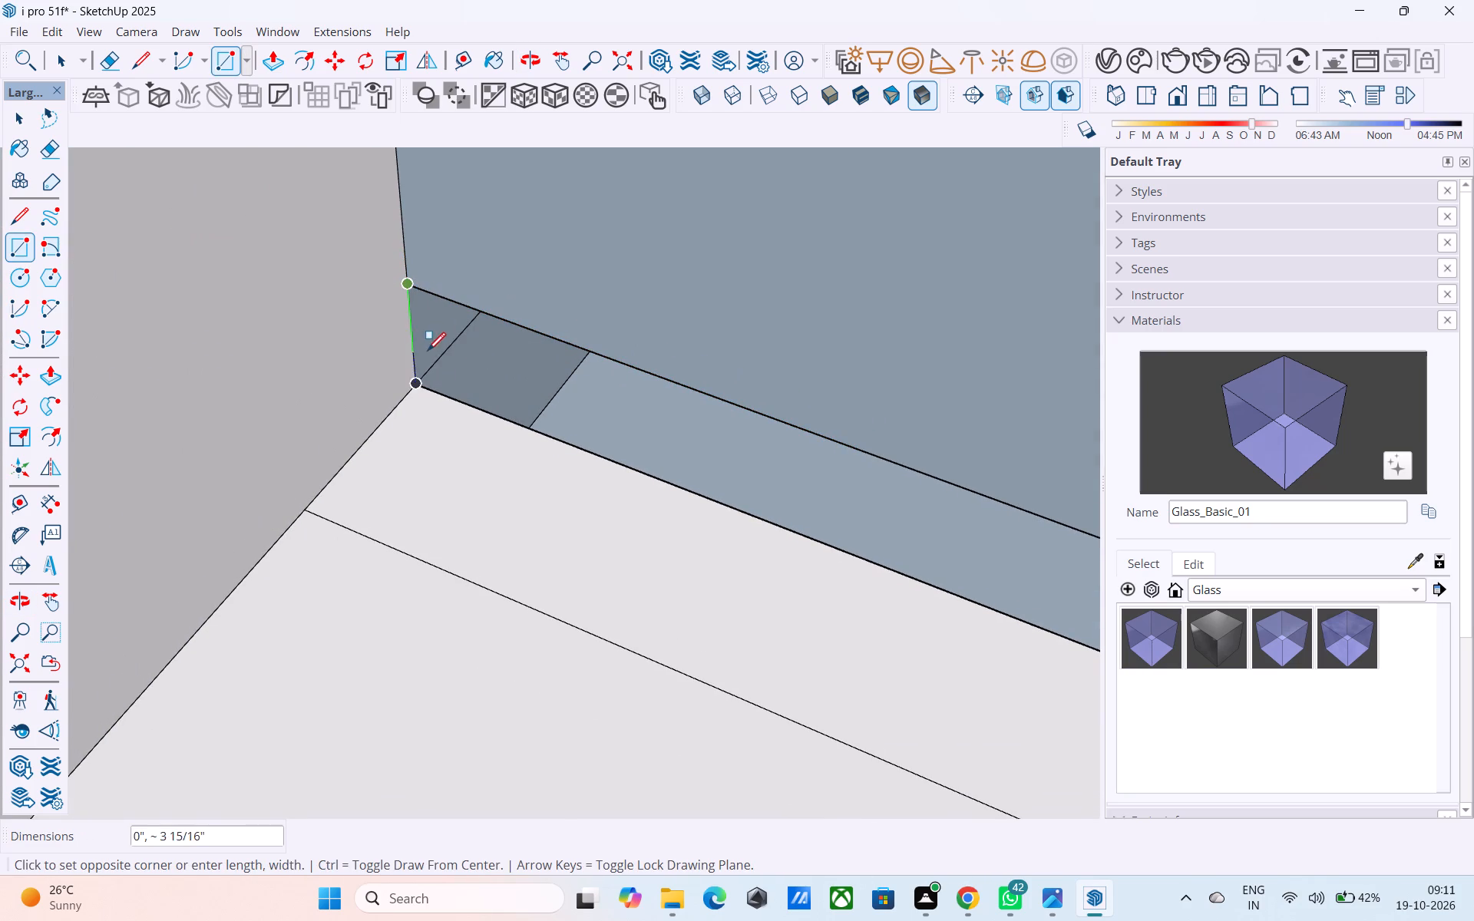
middle_drag(776, 455, 228, 512)
shift+middle_drag(981, 482, 907, 355)
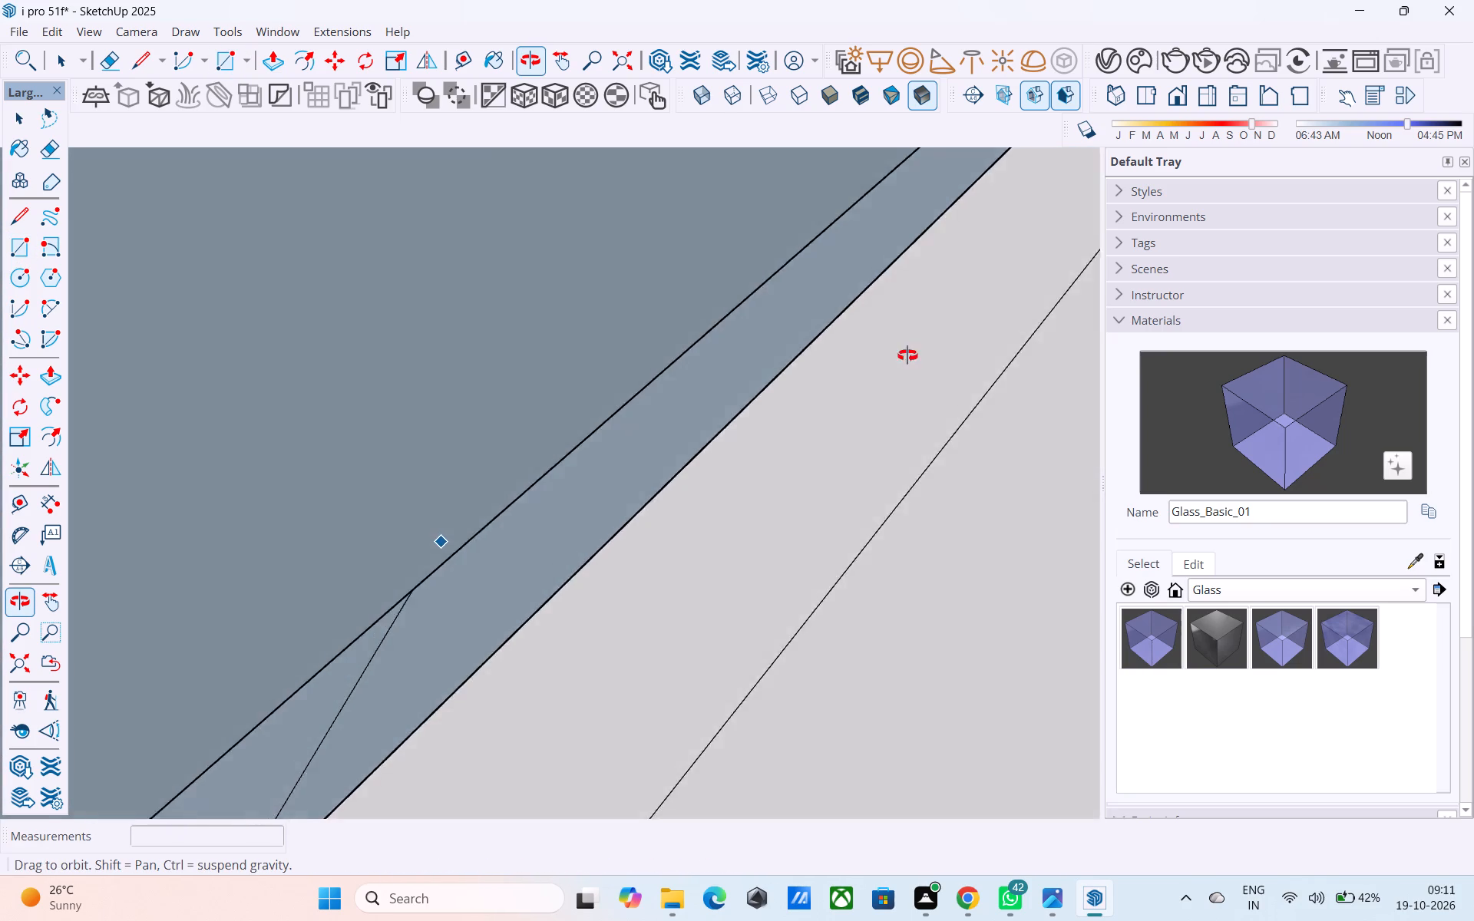
shift+middle_drag(907, 355, 345, 764)
shift+middle_drag(631, 395, 401, 722)
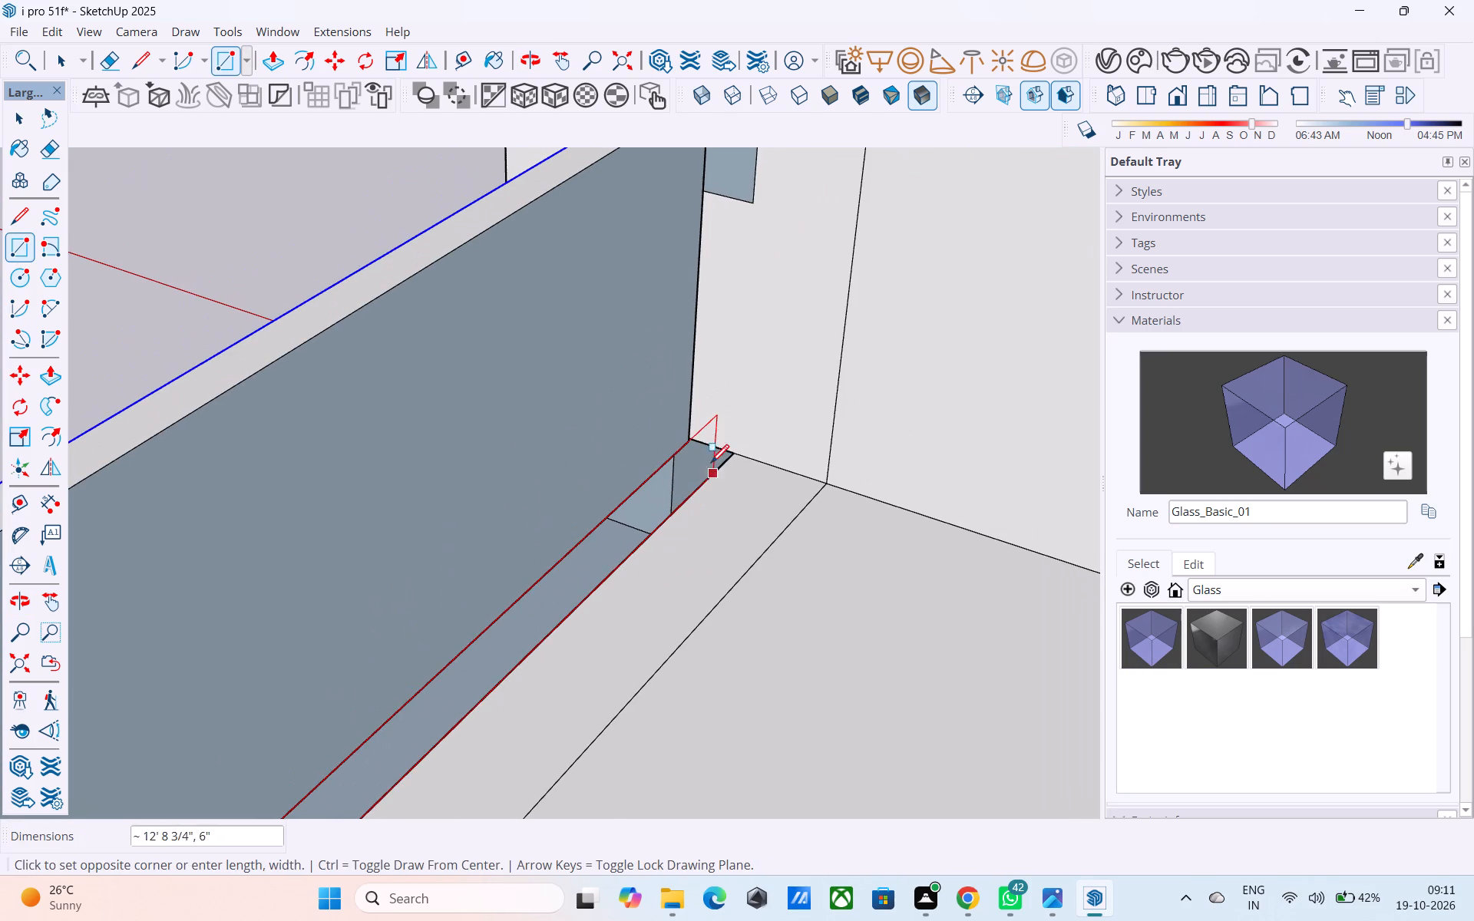
click(731, 448)
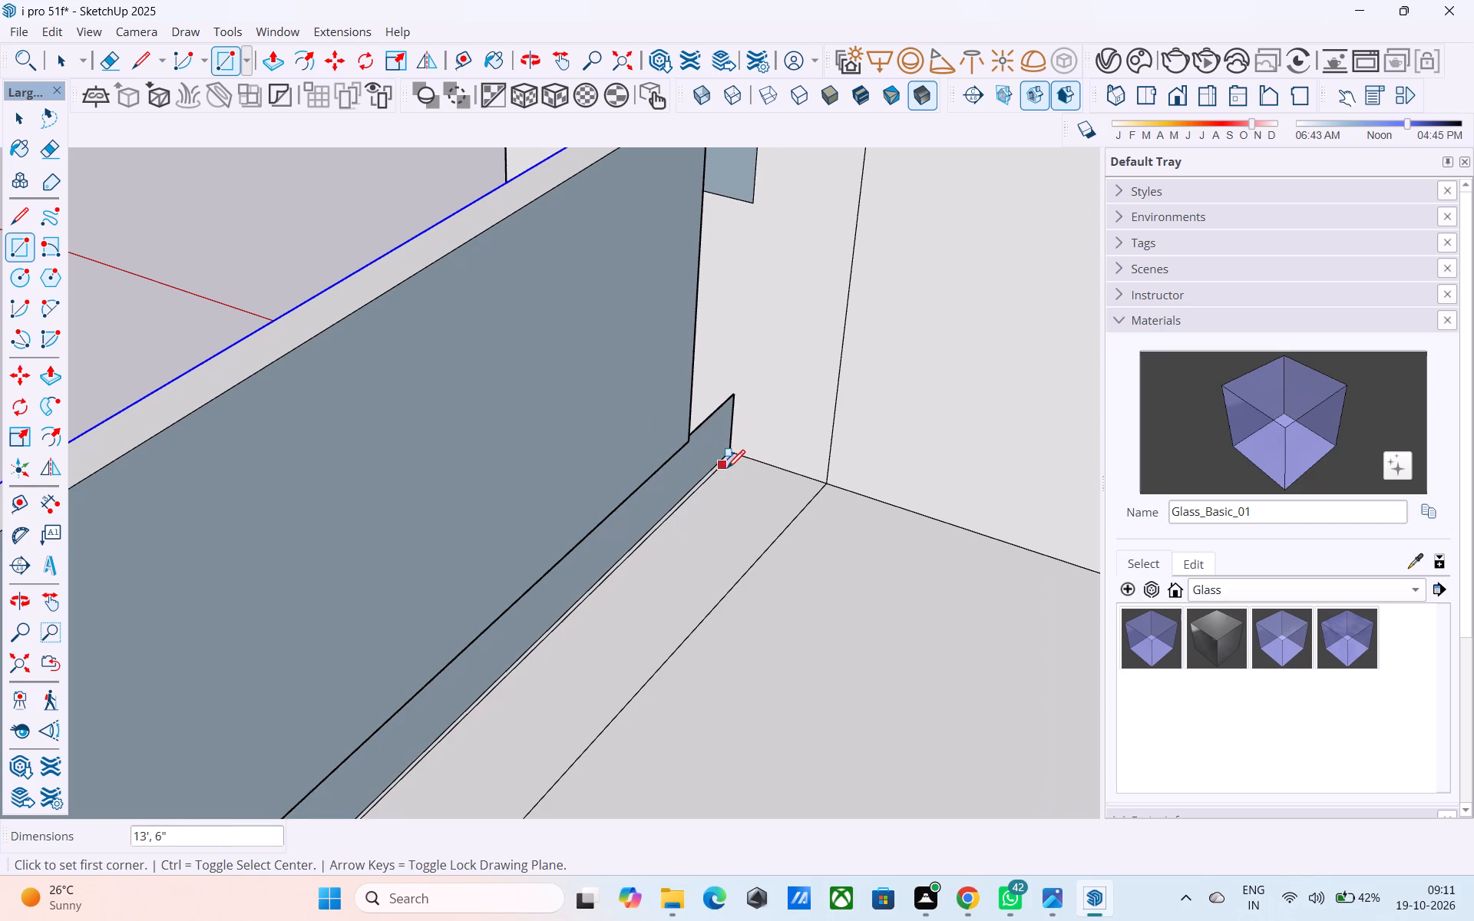
Inspect the whole building and the glazed terrace parapet from the front.
scroll(731, 464, up, 2)
scroll(733, 464, down, 9)
middle_drag(727, 461, 646, 731)
middle_drag(685, 648, 1271, 542)
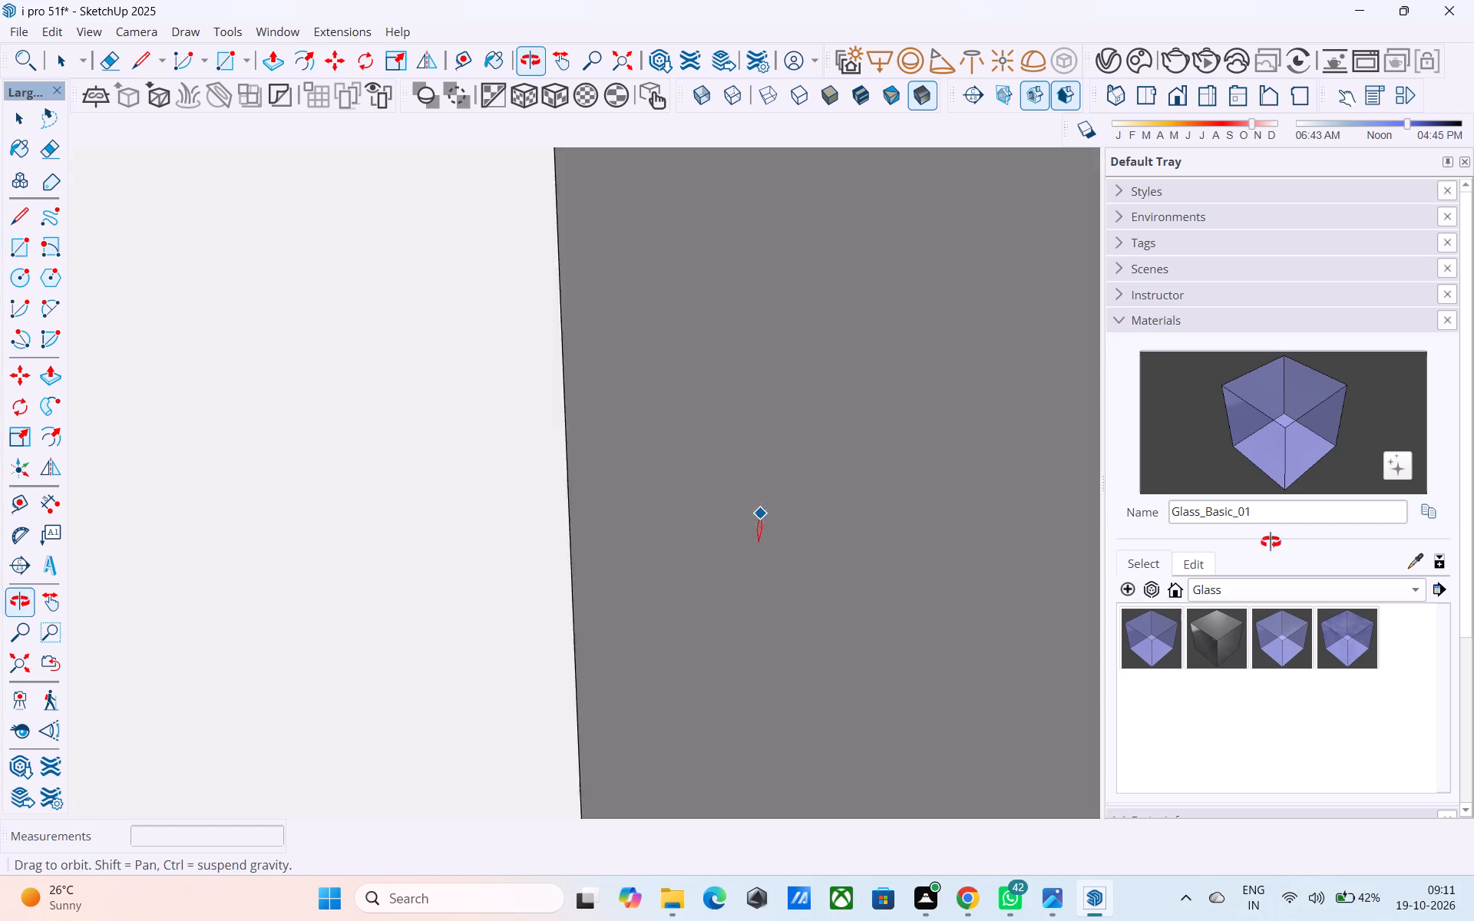
middle_drag(1271, 542, 1271, 544)
scroll(738, 503, down, 19)
scroll(582, 503, up, 1)
scroll(582, 503, down, 4)
scroll(887, 425, up, 1)
scroll(887, 425, down, 7)
scroll(860, 408, up, 1)
scroll(860, 408, down, 7)
key(space)
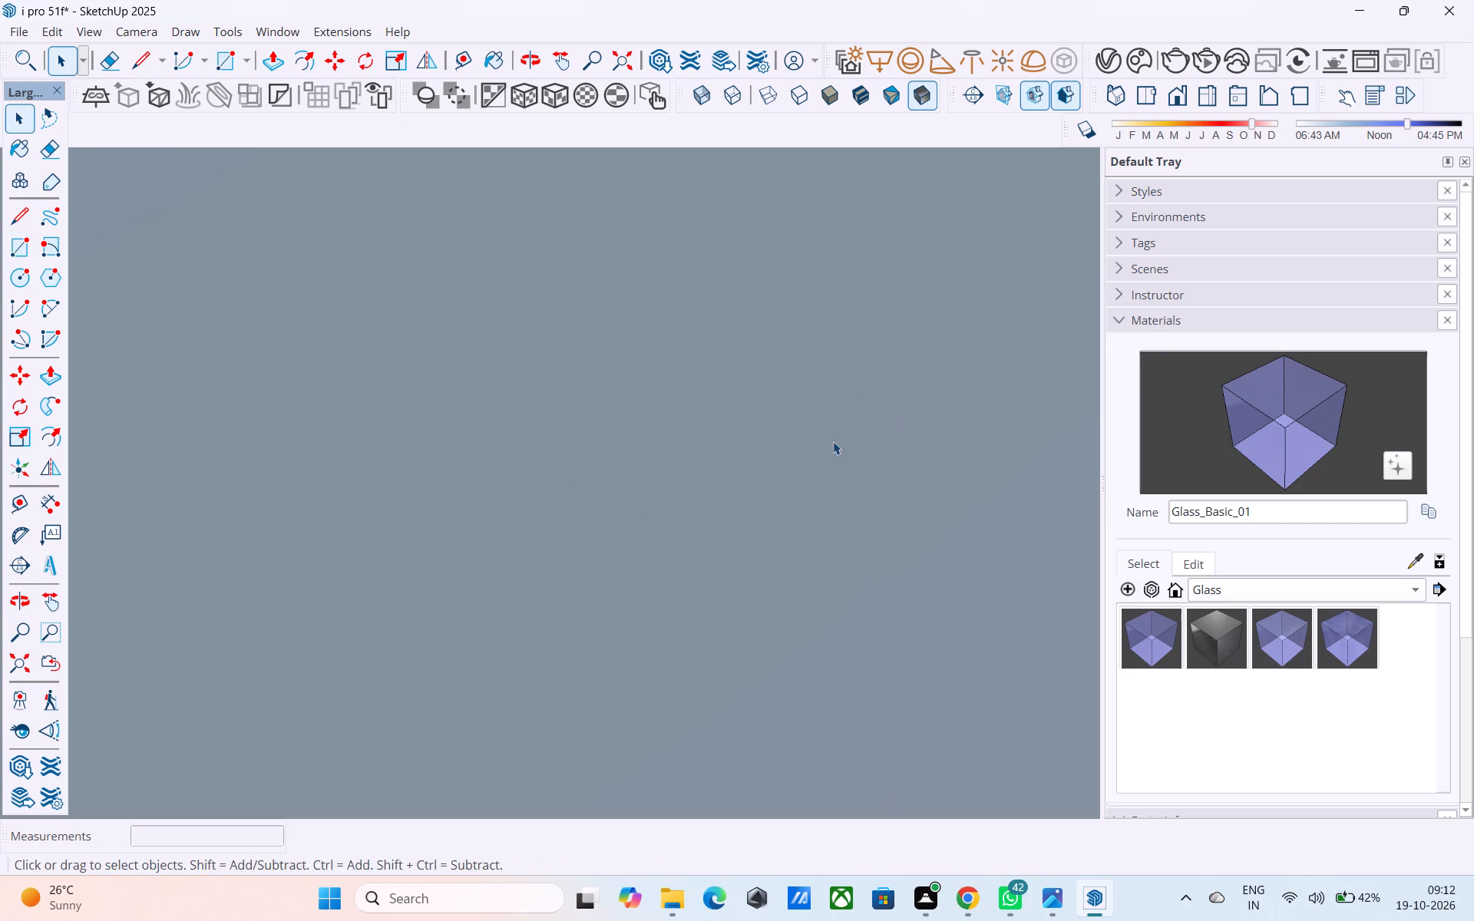
middle_drag(580, 573, 874, 344)
middle_drag(761, 421, 880, 249)
middle_drag(531, 475, 863, 491)
scroll(871, 475, down, 2)
scroll(871, 477, up, 1)
scroll(871, 477, down, 3)
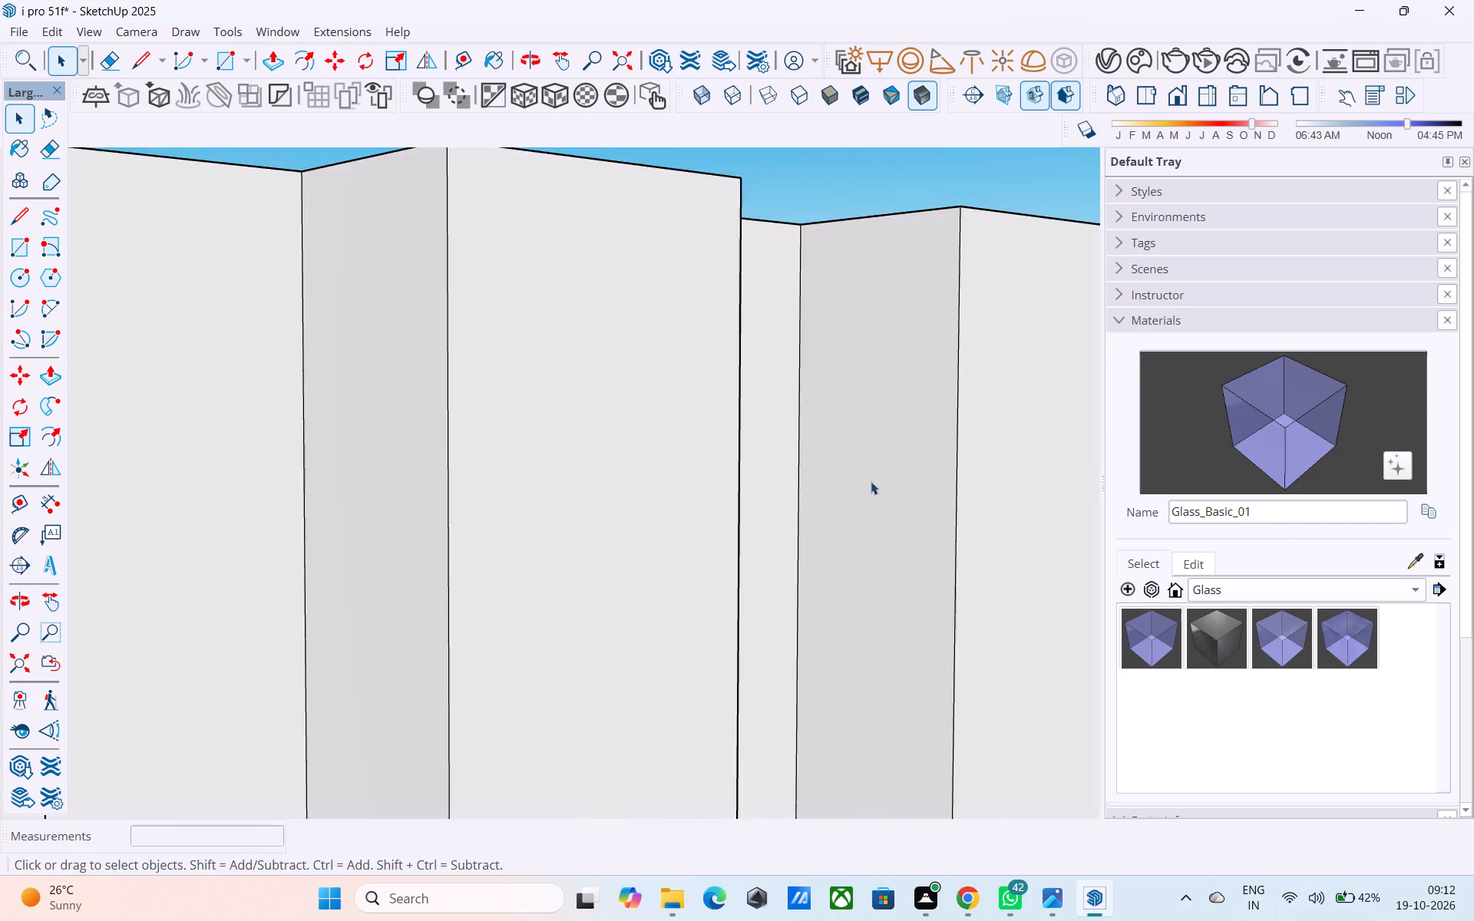
scroll(871, 481, down, 3)
scroll(858, 479, up, 1)
scroll(858, 479, down, 13)
middle_drag(732, 531, 373, 548)
scroll(312, 485, down, 20)
scroll(312, 485, down, 1)
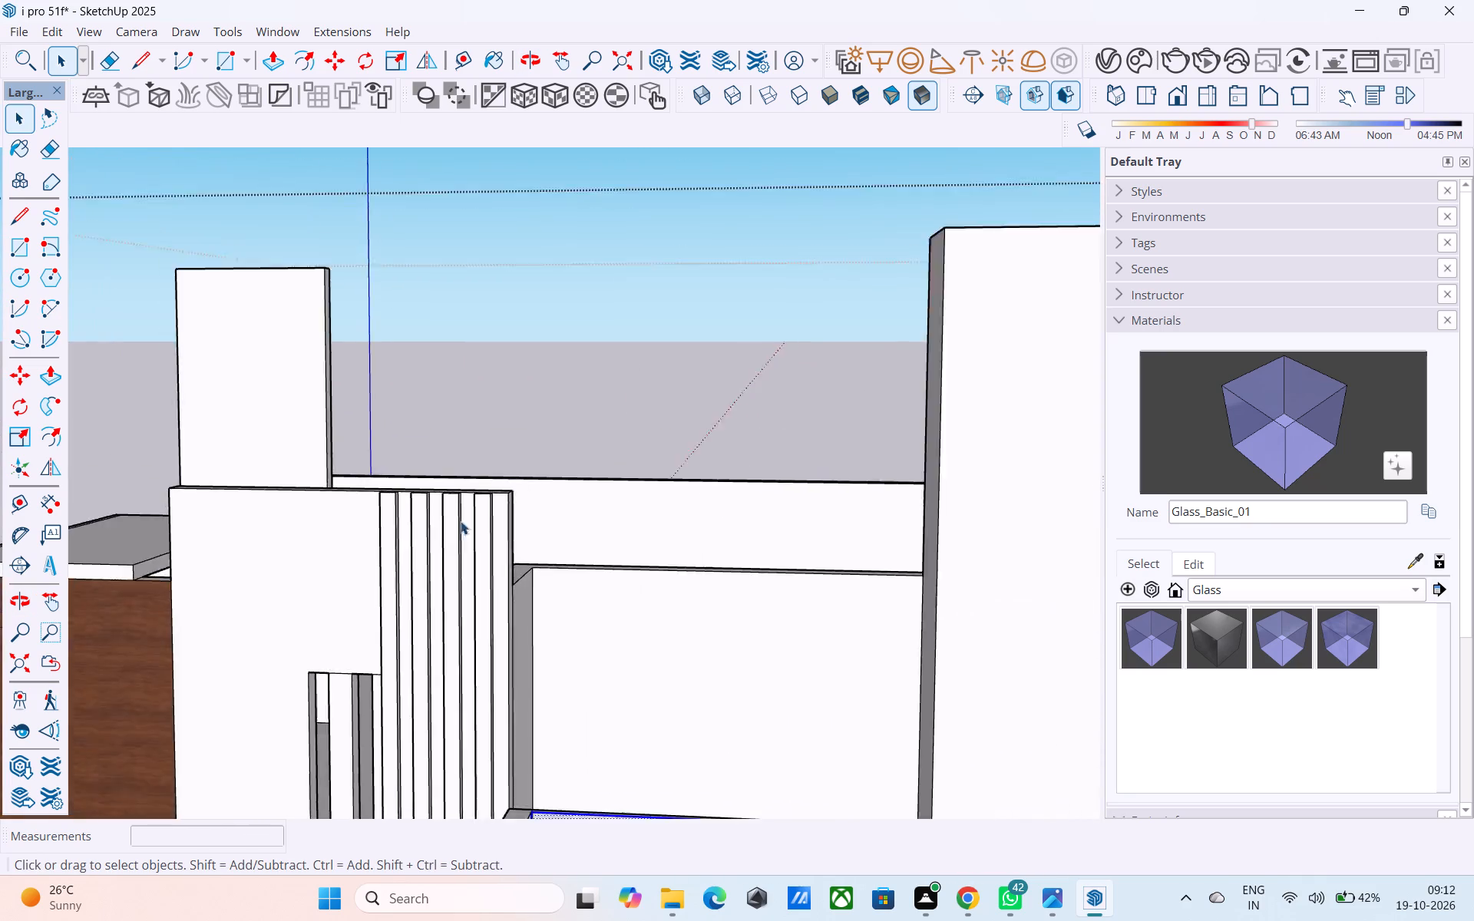
scroll(461, 521, down, 3)
middle_drag(560, 603, 482, 689)
scroll(497, 473, down, 9)
middle_drag(481, 706, 440, 738)
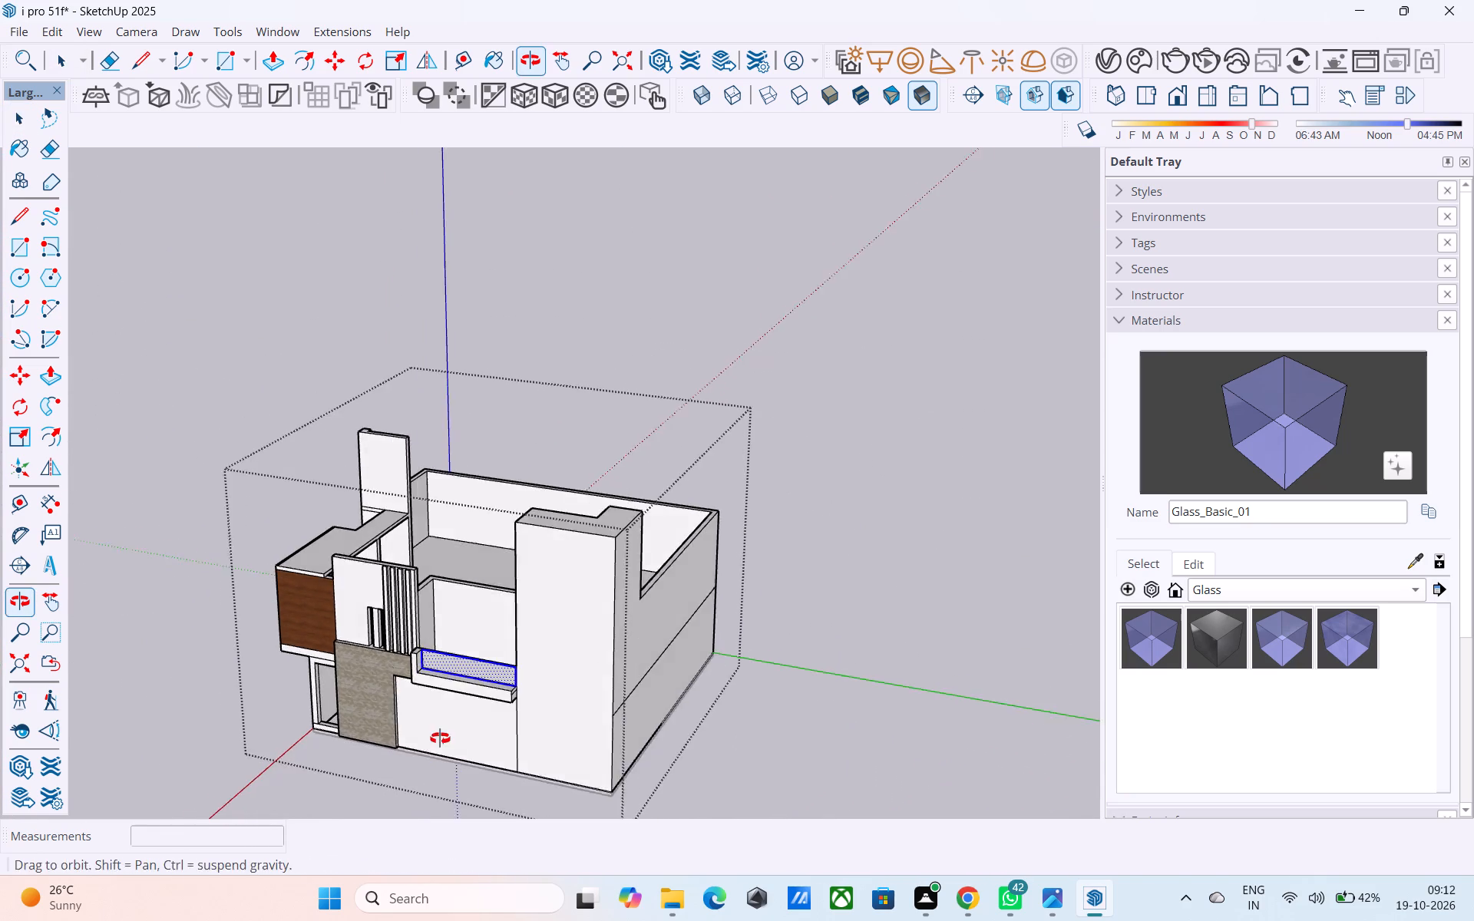
middle_drag(440, 738, 433, 741)
scroll(433, 730, up, 16)
click(494, 224)
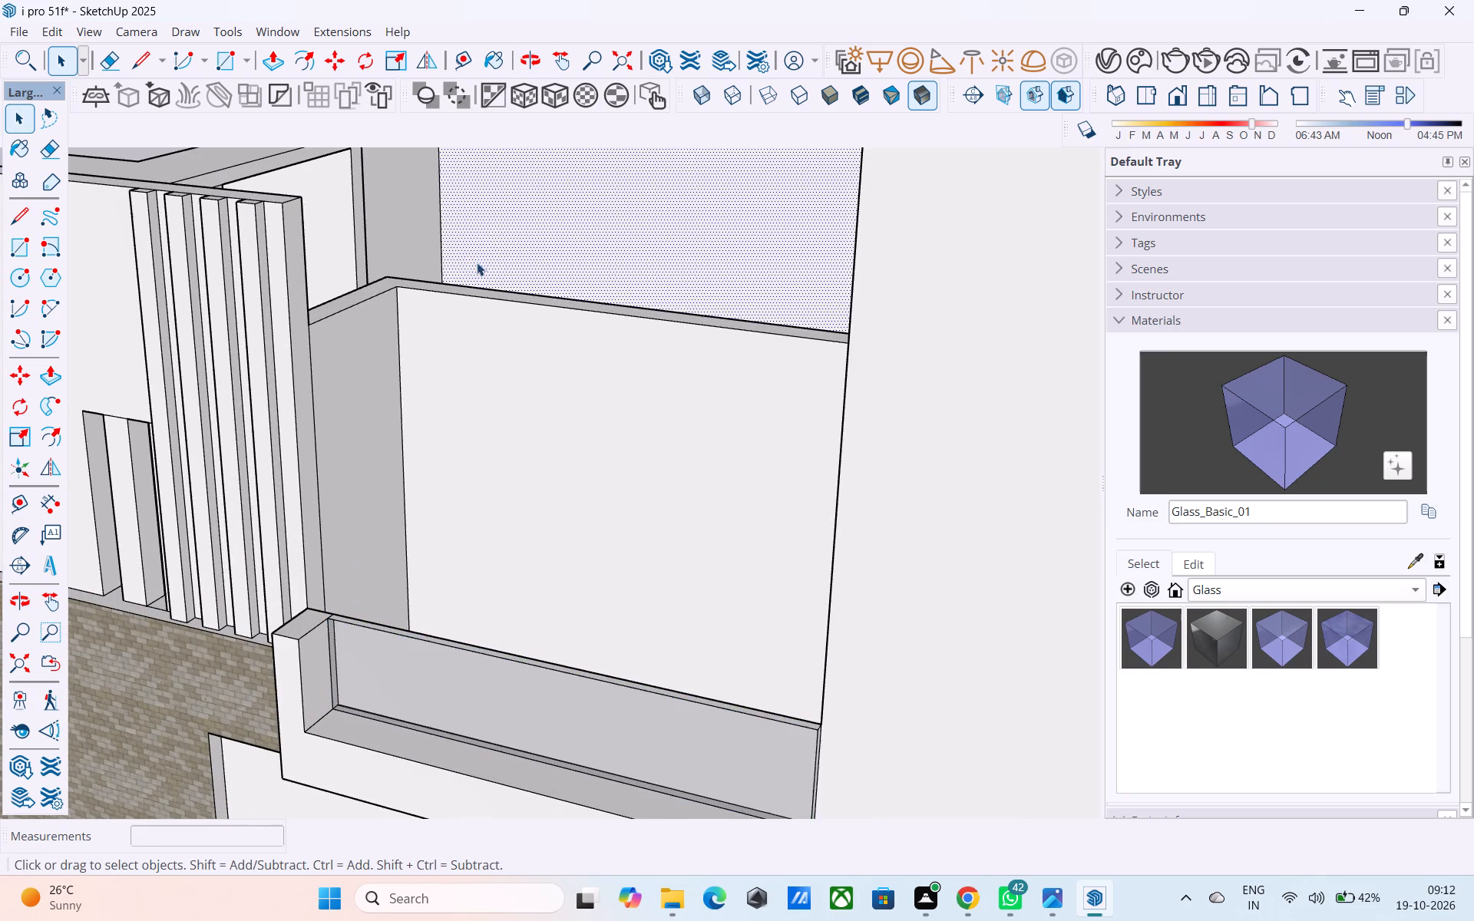
Draw an upright rectangle about 8" by 3' on the parapet's inner side to close the gap beside the wall.
middle_drag(431, 418, 110, 804)
middle_drag(560, 493, 424, 477)
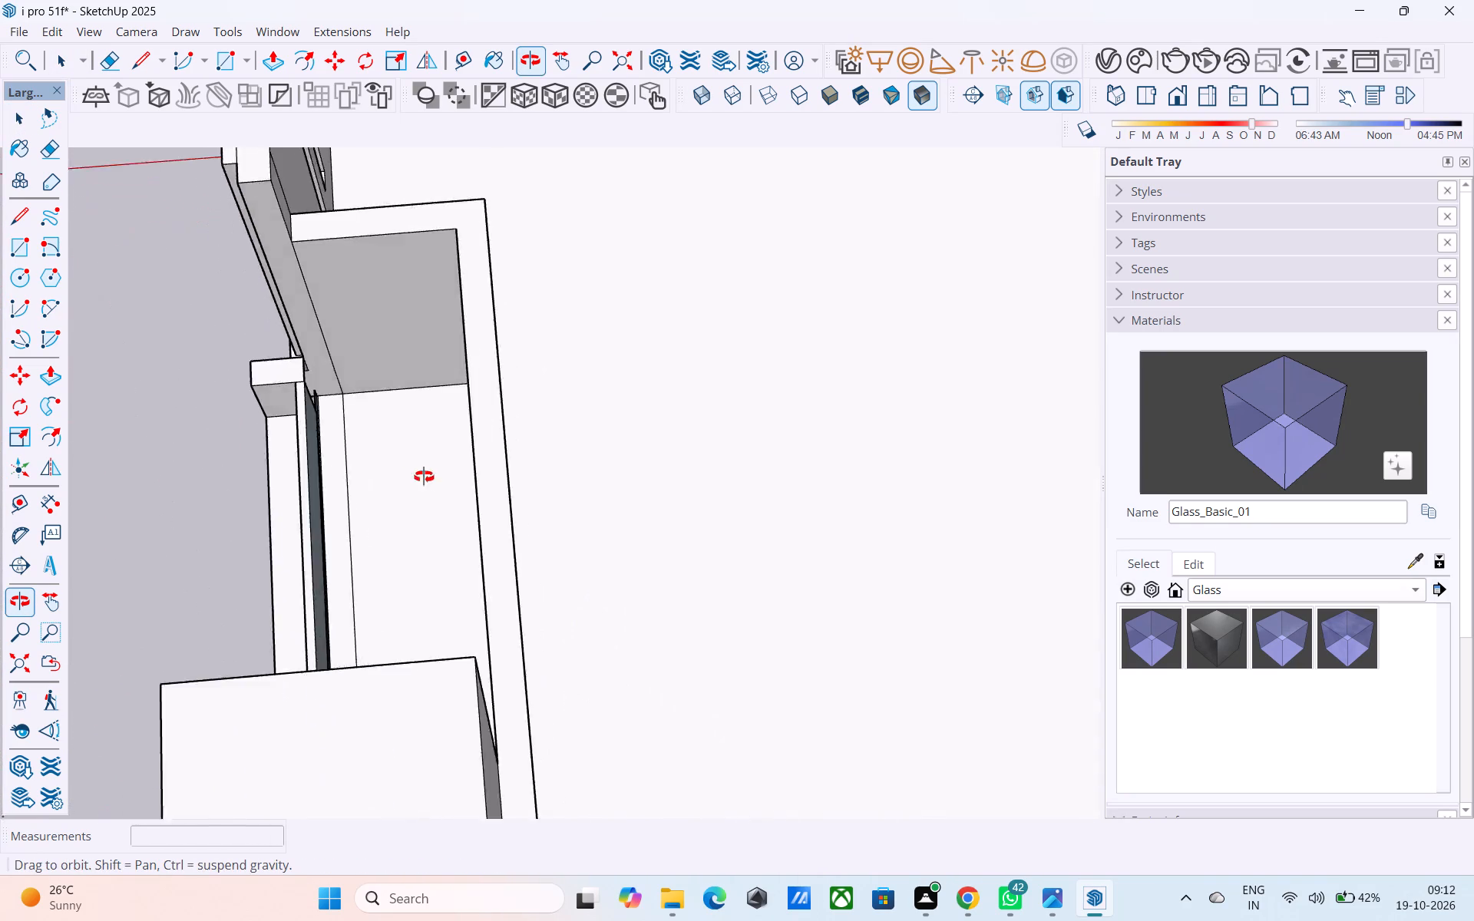
middle_drag(424, 477, 378, 496)
scroll(279, 369, up, 16)
middle_drag(355, 393, 350, 394)
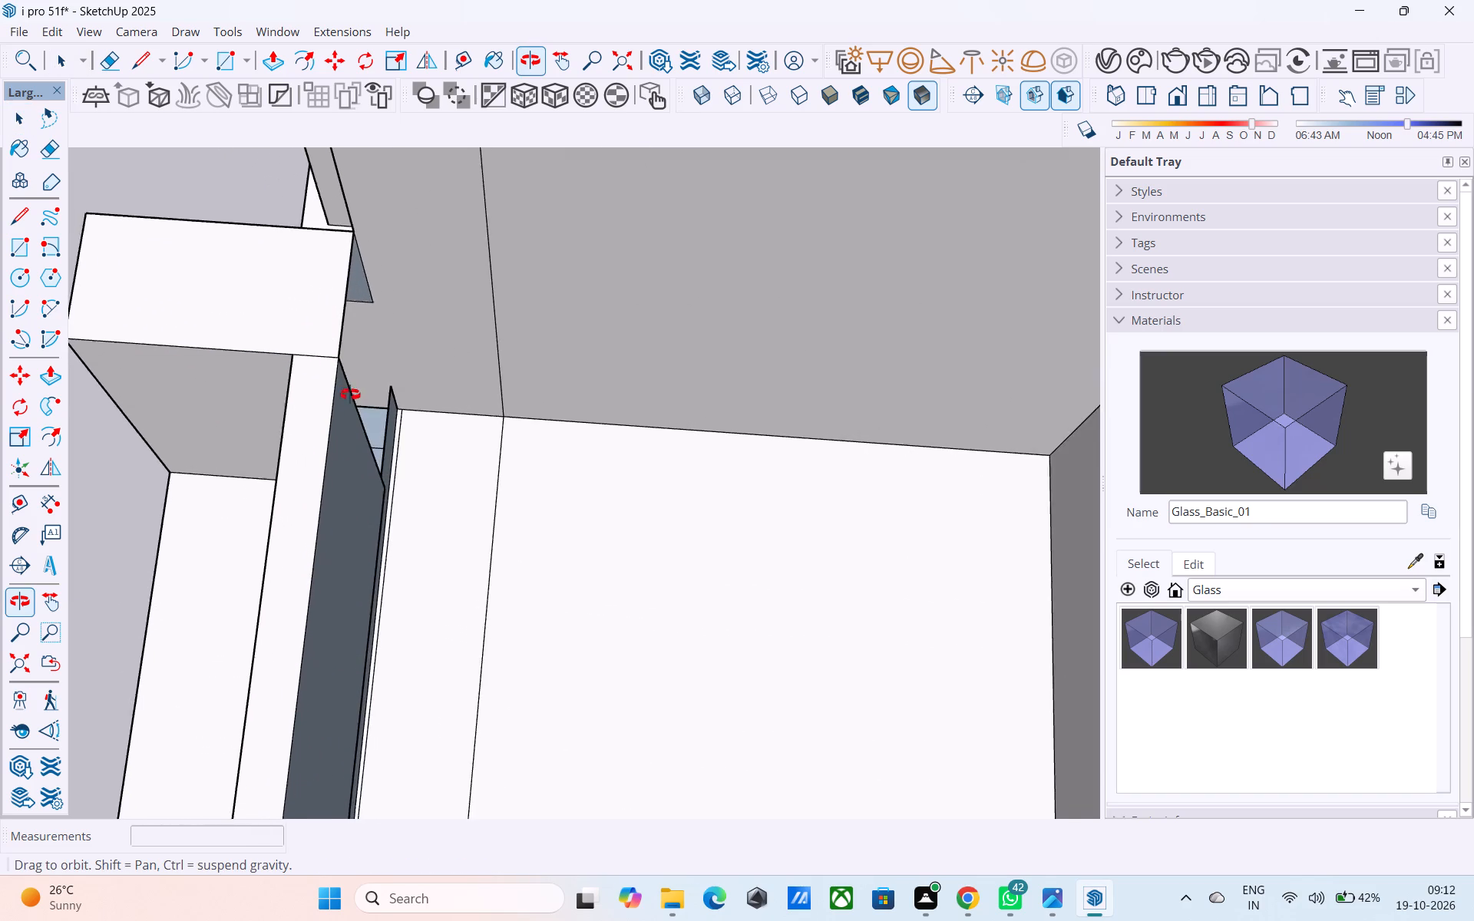
middle_drag(350, 394, 198, 411)
middle_drag(498, 350, 472, 338)
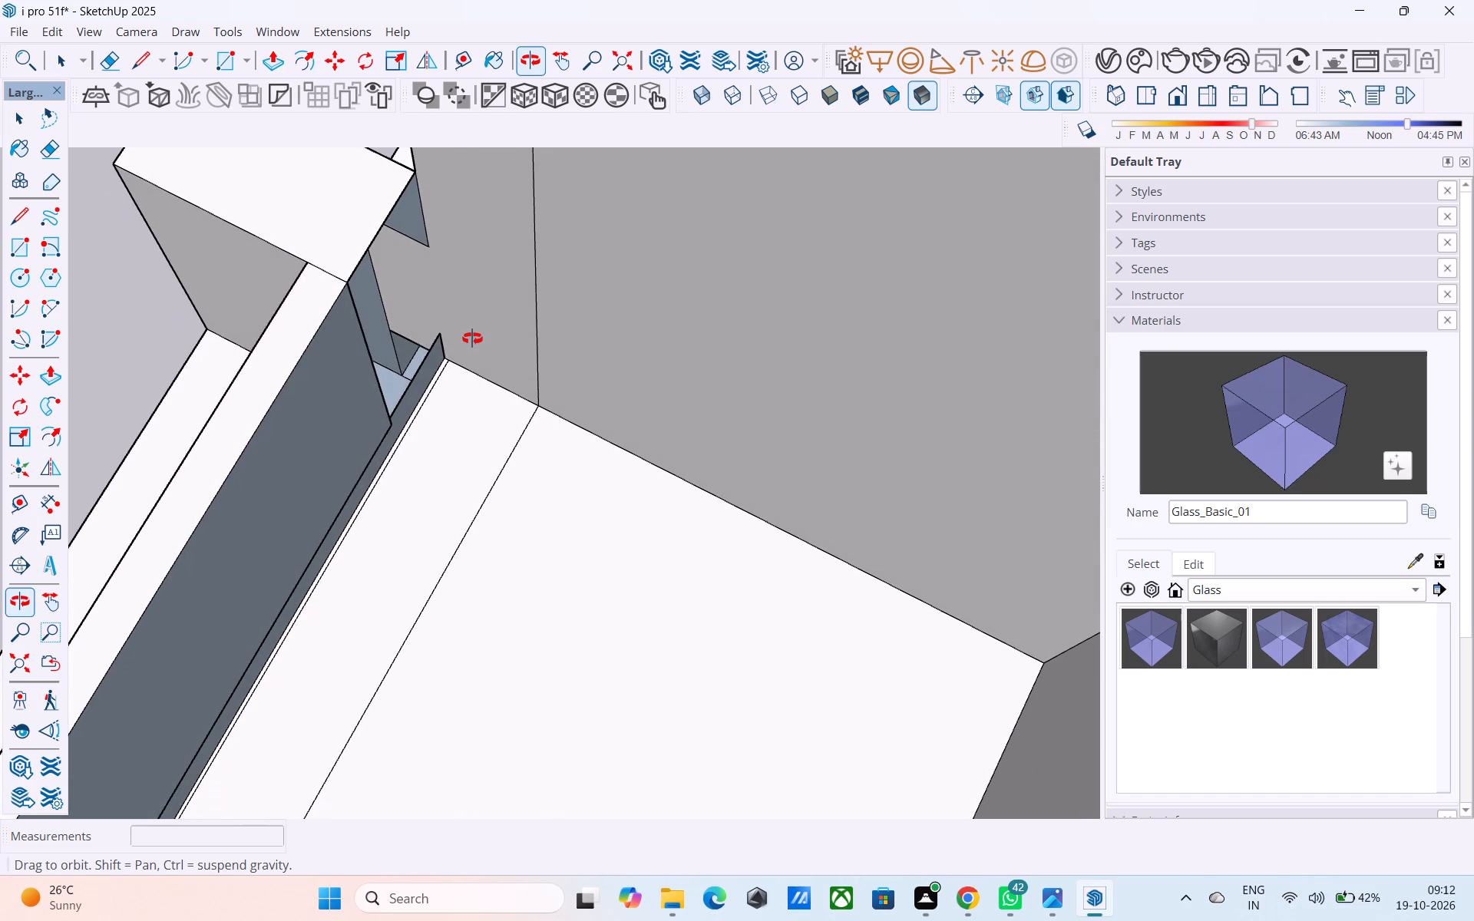
middle_drag(472, 338, 486, 345)
key(r)
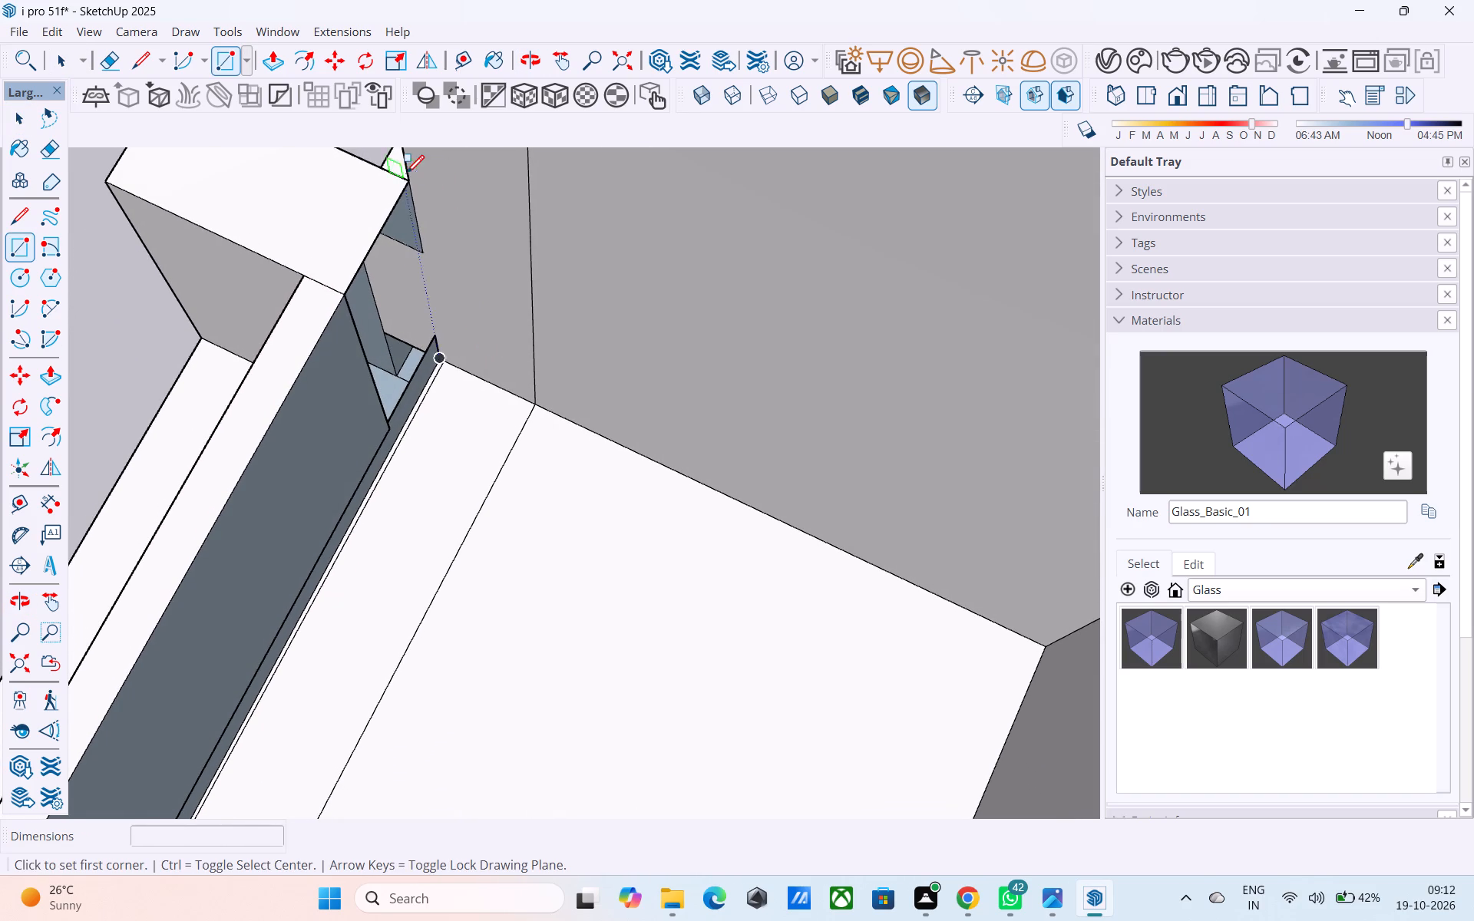
click(408, 183)
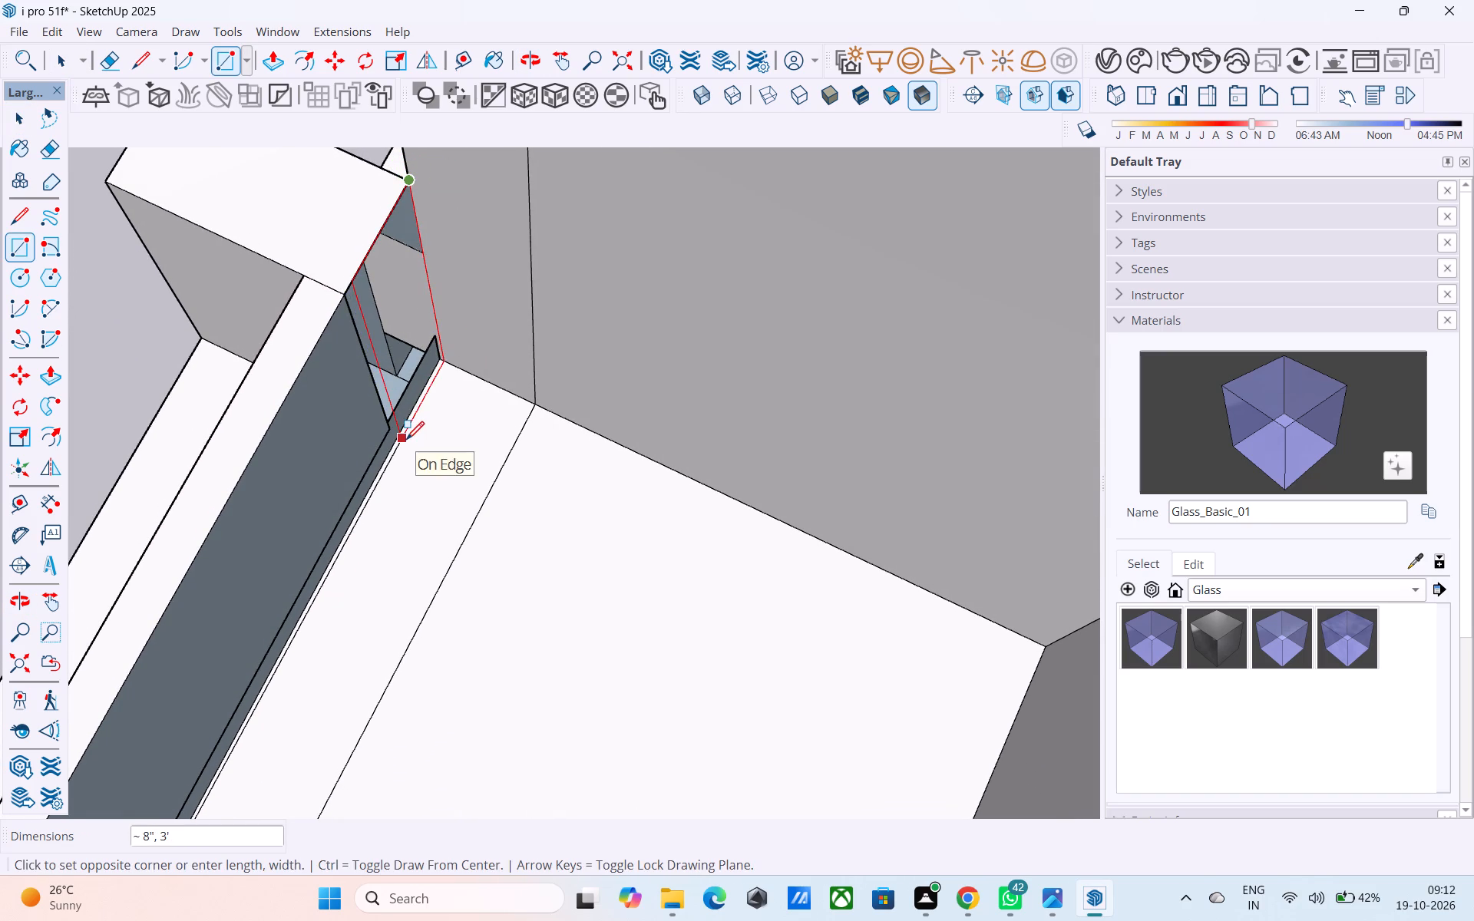
click(406, 441)
key(space)
Reverse the narrow upright face at the end of the parapet's inner side.
middle_drag(406, 440, 397, 352)
click(405, 338)
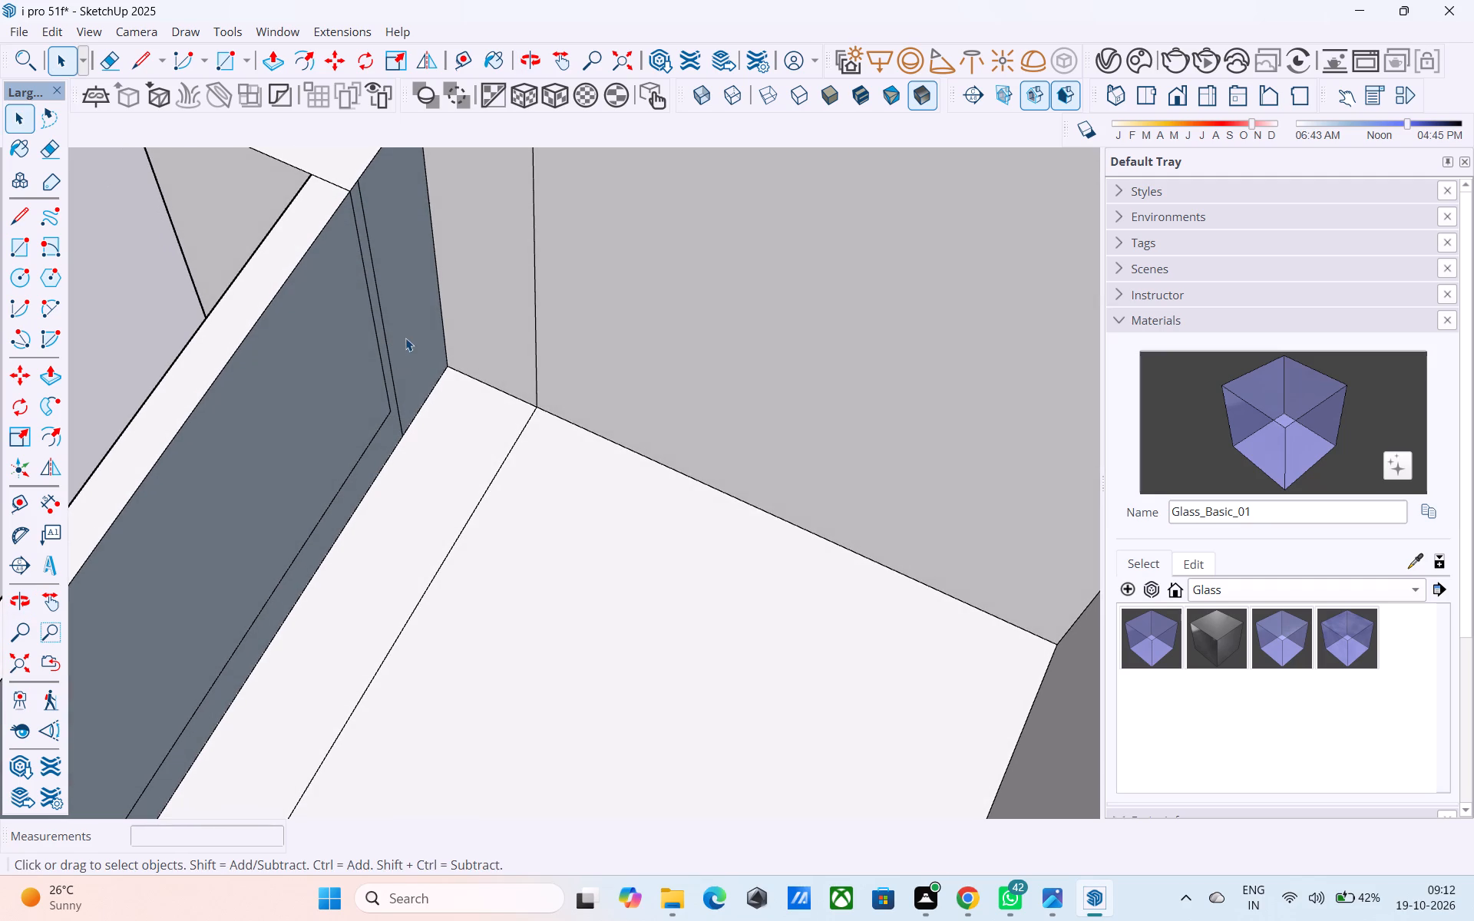
right_click(408, 336)
click(488, 593)
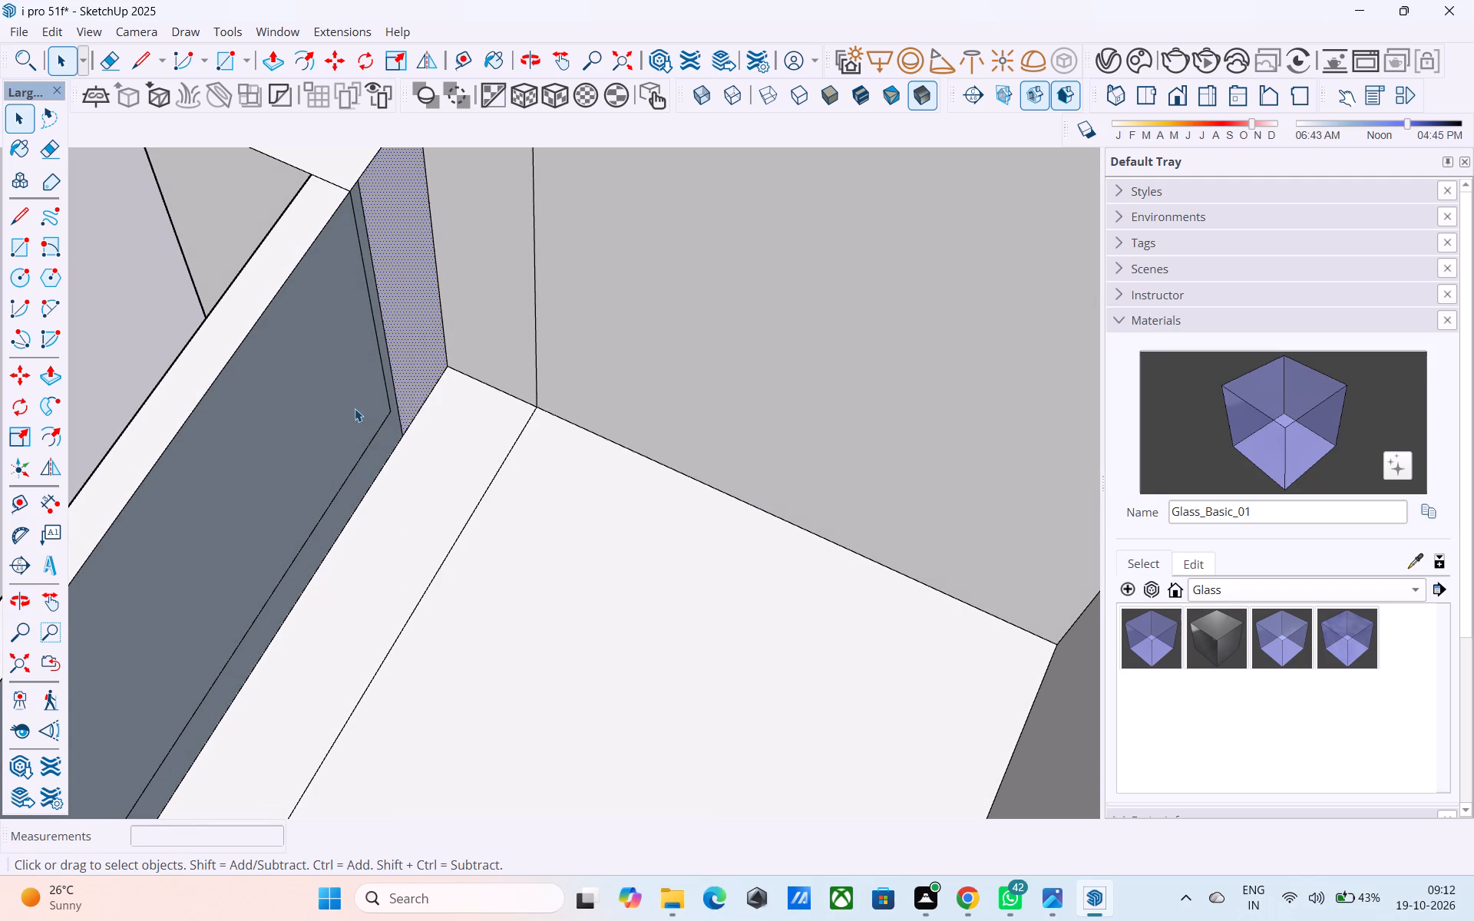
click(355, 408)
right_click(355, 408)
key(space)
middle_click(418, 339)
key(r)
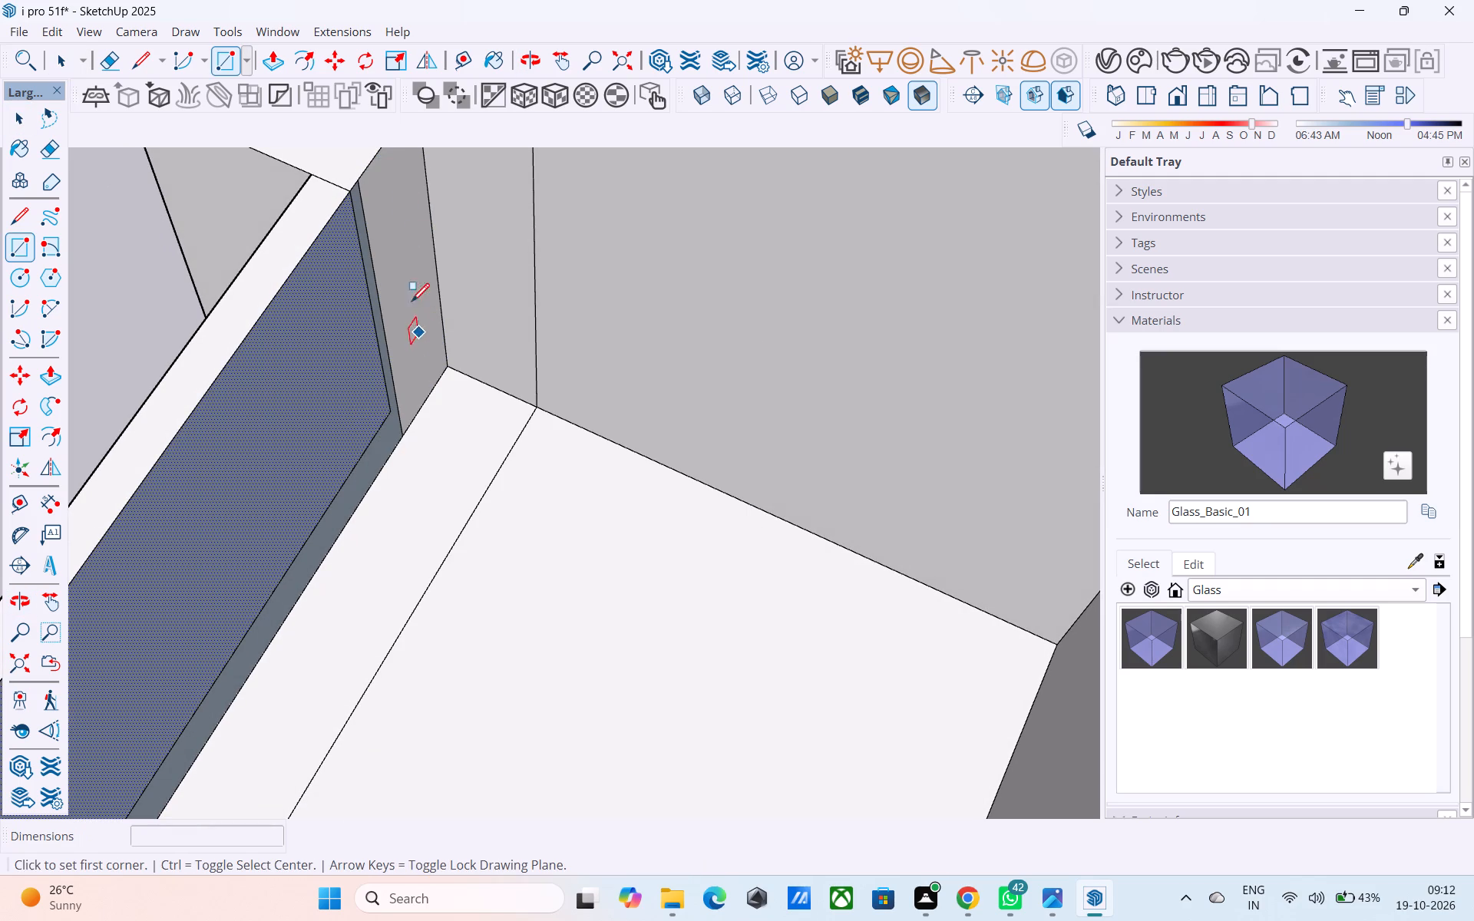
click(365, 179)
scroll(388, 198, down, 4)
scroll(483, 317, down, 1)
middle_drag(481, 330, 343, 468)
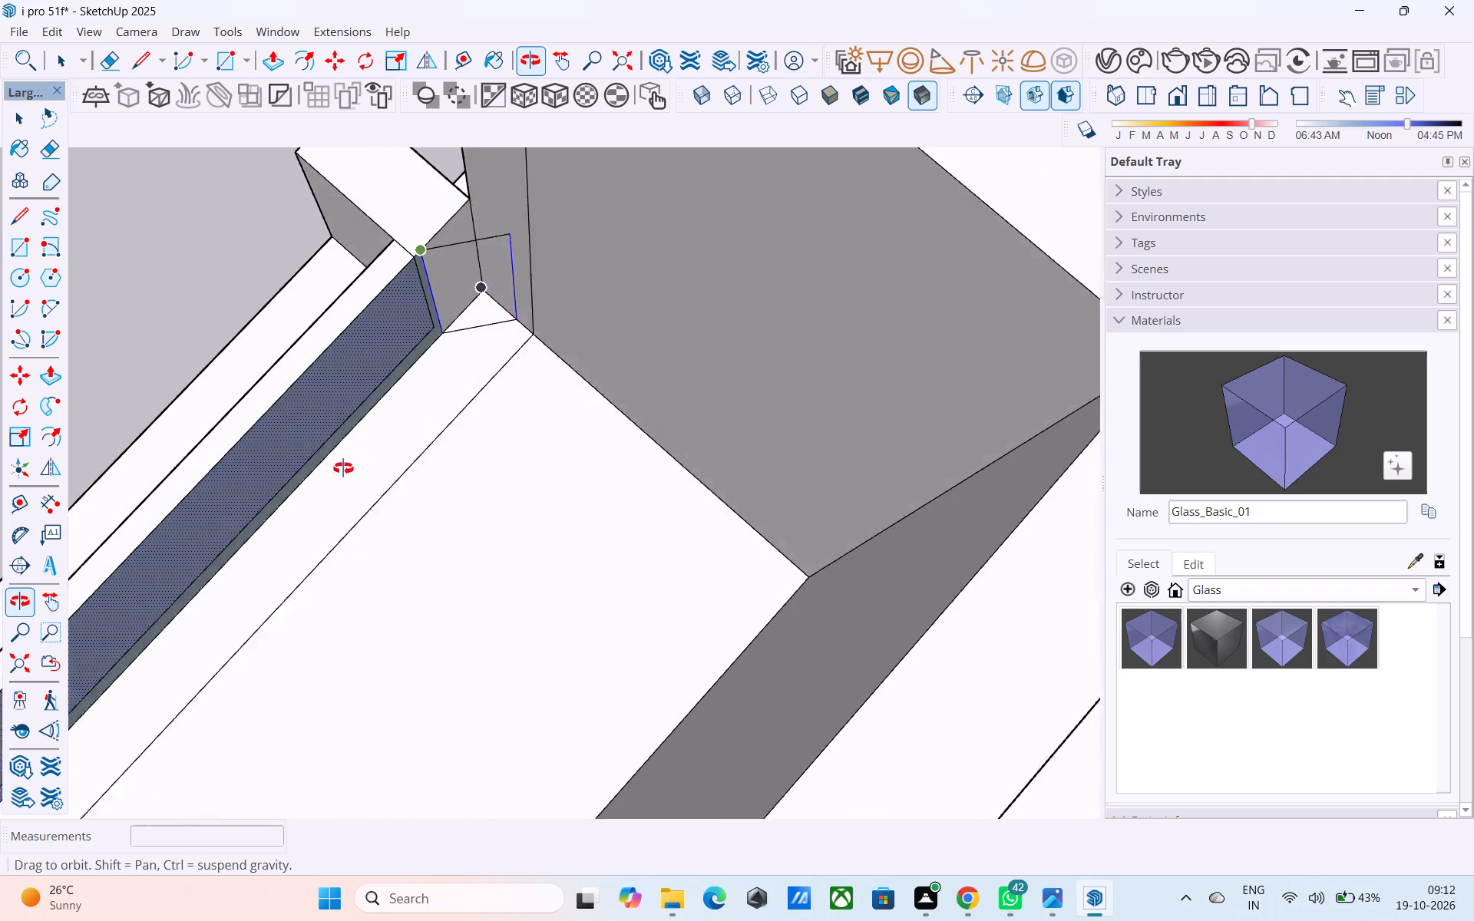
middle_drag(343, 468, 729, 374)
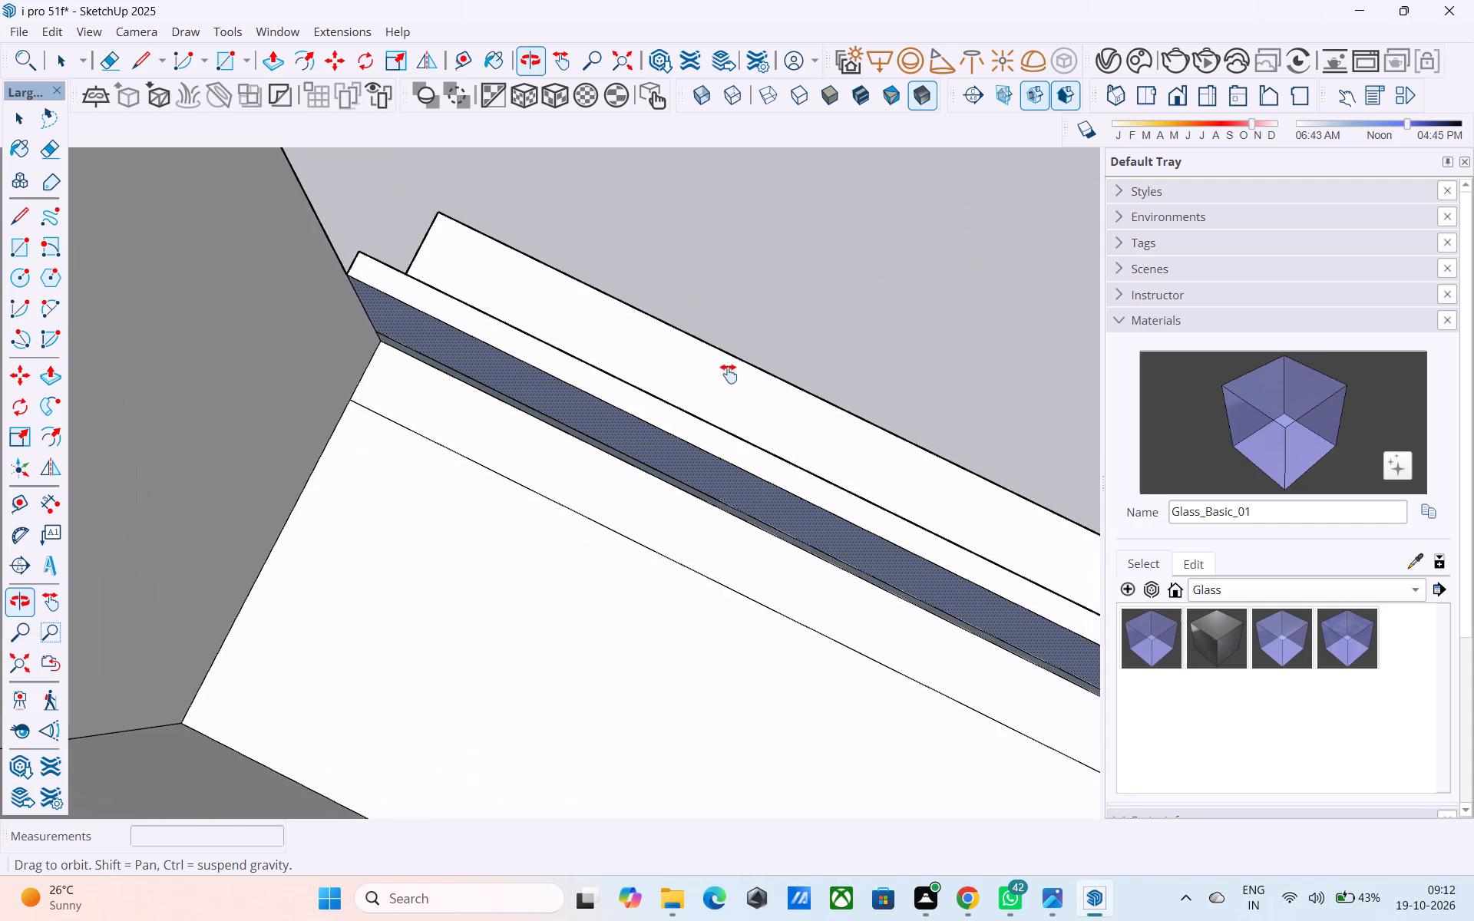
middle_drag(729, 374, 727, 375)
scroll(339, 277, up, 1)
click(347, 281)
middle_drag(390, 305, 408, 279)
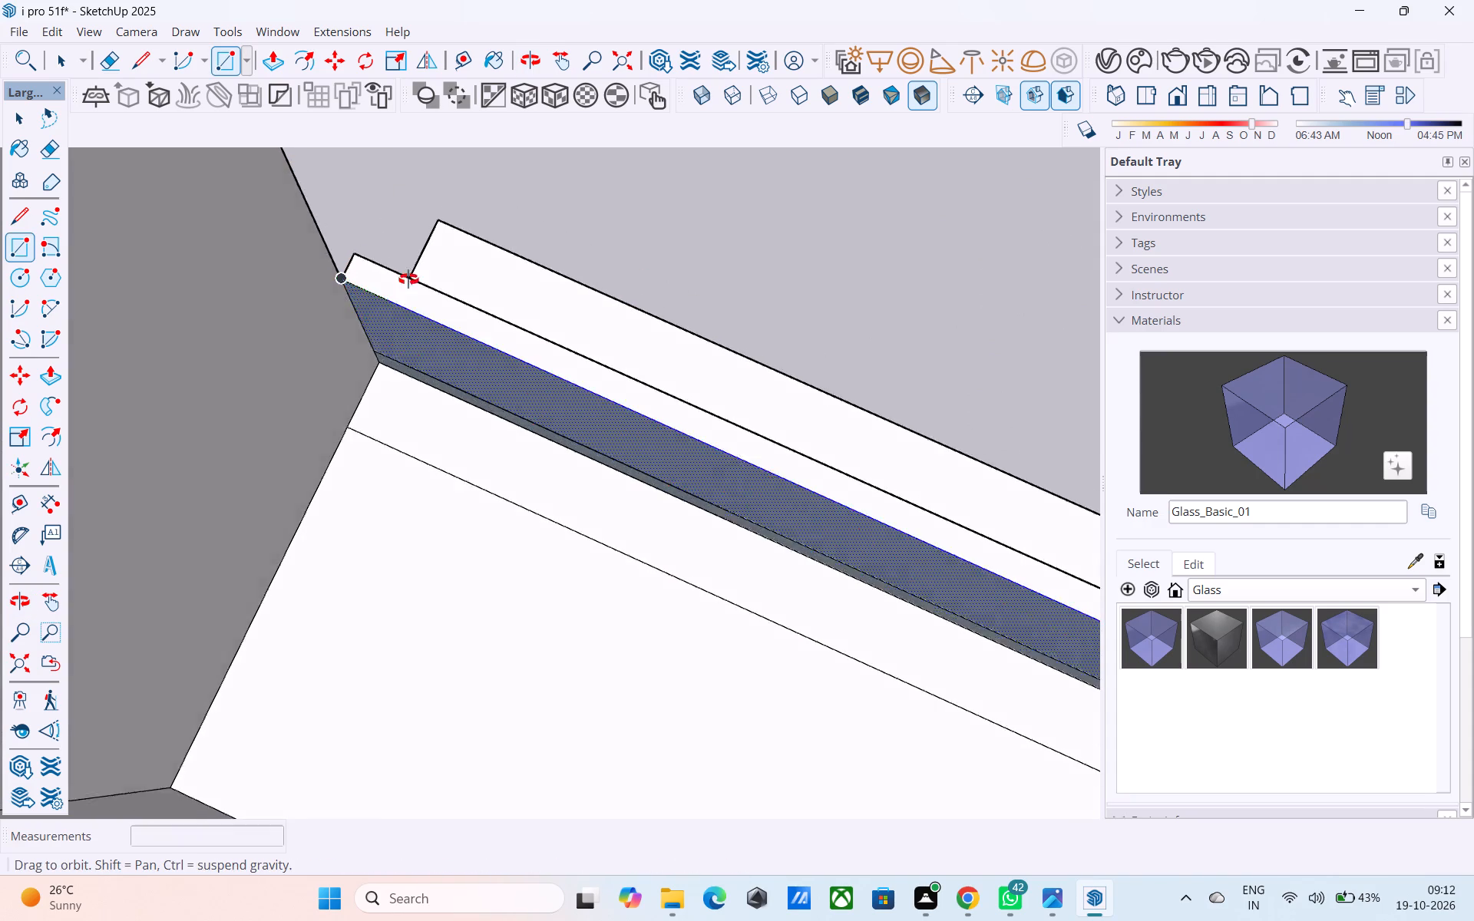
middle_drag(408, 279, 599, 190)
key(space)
Reverse the parapet's long inner face and the thin strip below it.
click(477, 386)
right_click(477, 386)
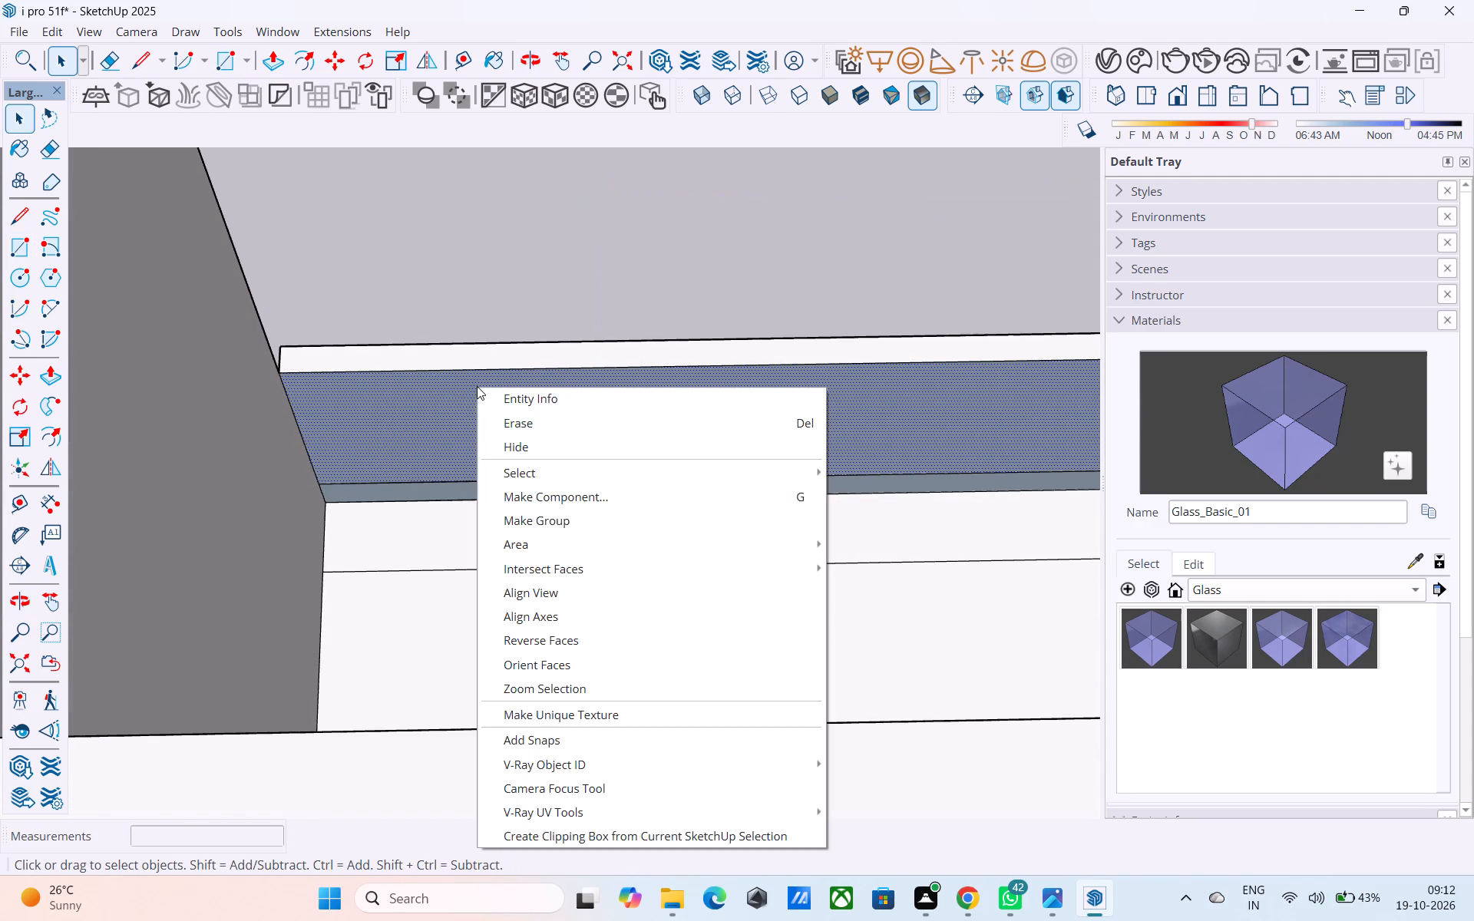
click(615, 648)
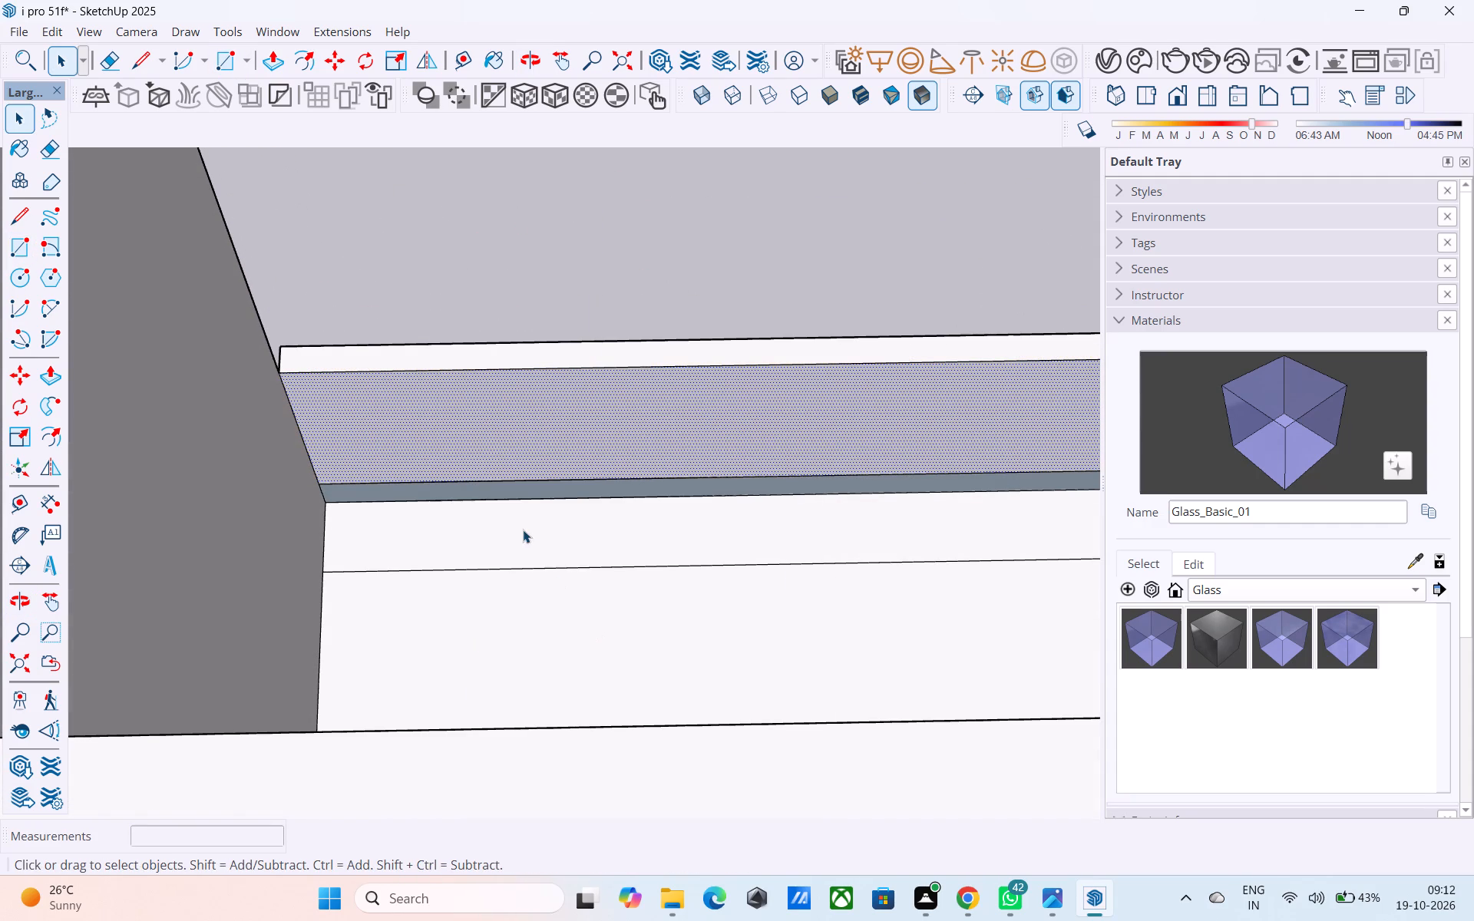
click(520, 494)
right_click(520, 494)
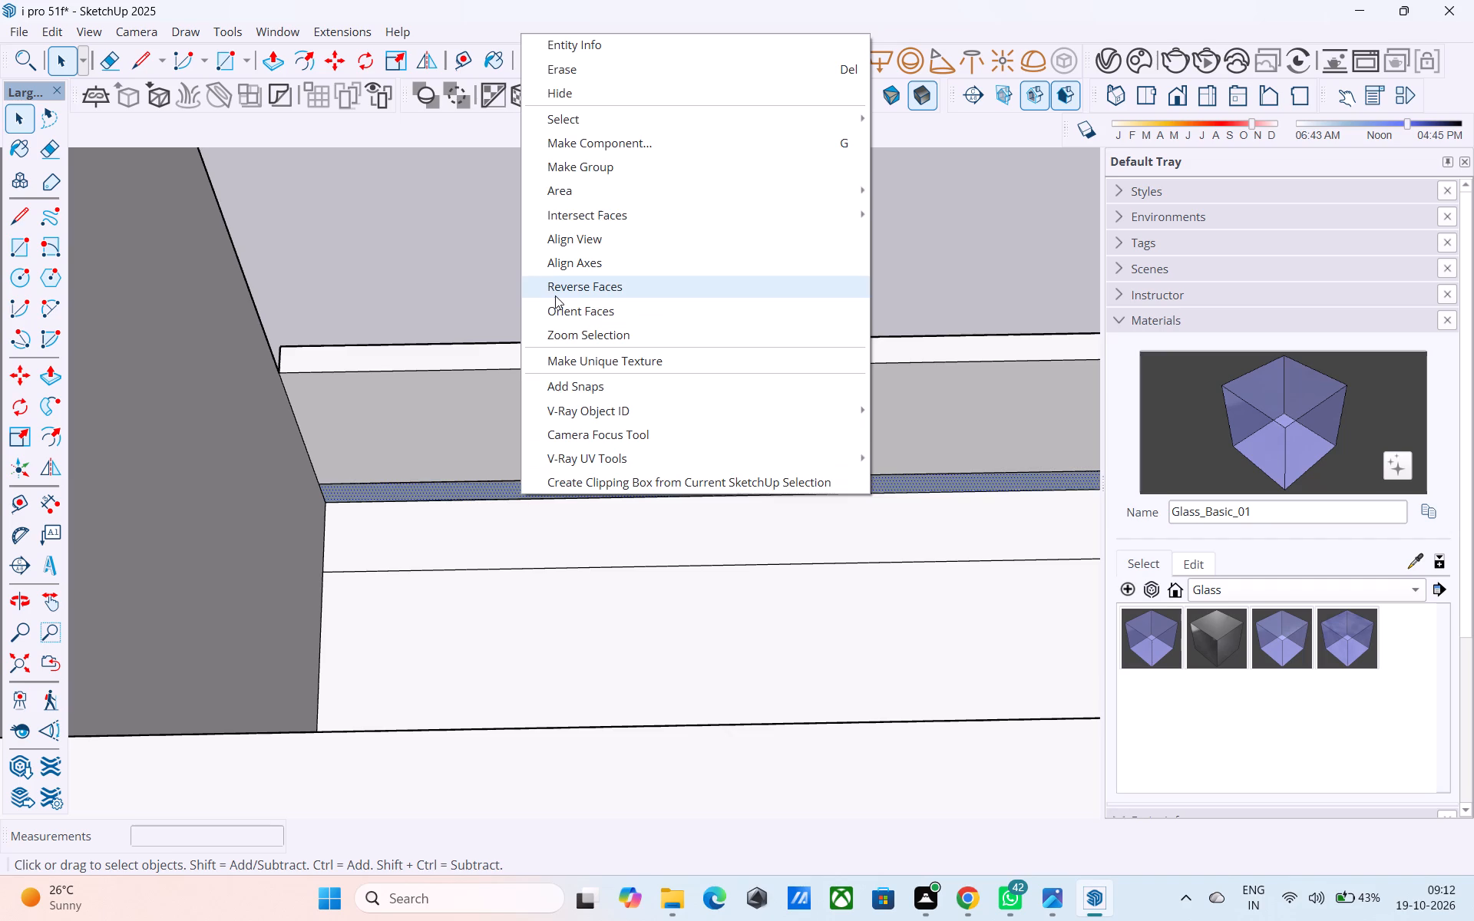
click(555, 295)
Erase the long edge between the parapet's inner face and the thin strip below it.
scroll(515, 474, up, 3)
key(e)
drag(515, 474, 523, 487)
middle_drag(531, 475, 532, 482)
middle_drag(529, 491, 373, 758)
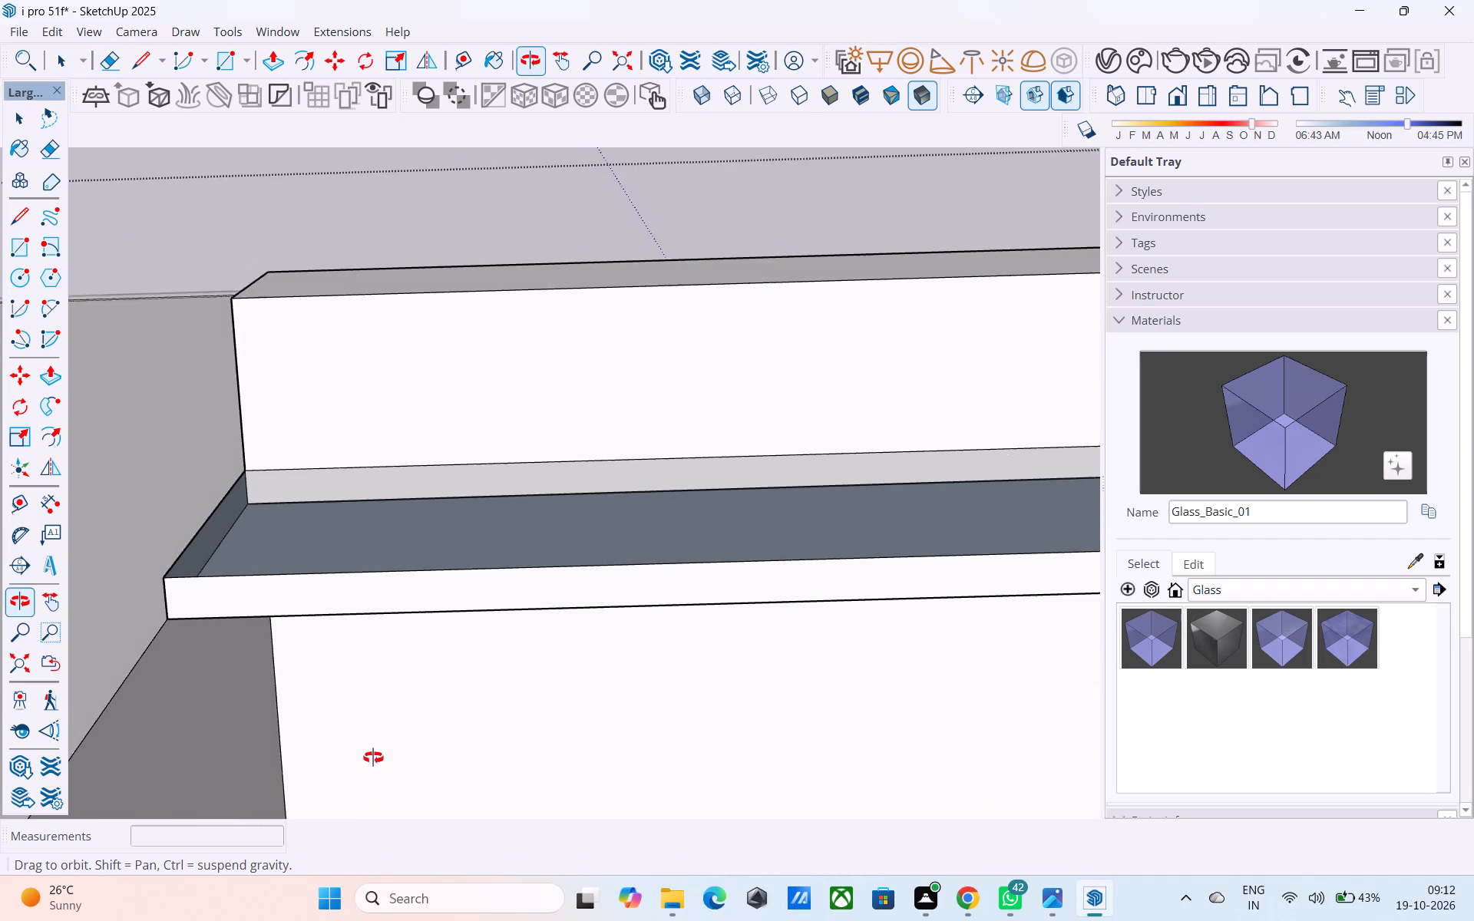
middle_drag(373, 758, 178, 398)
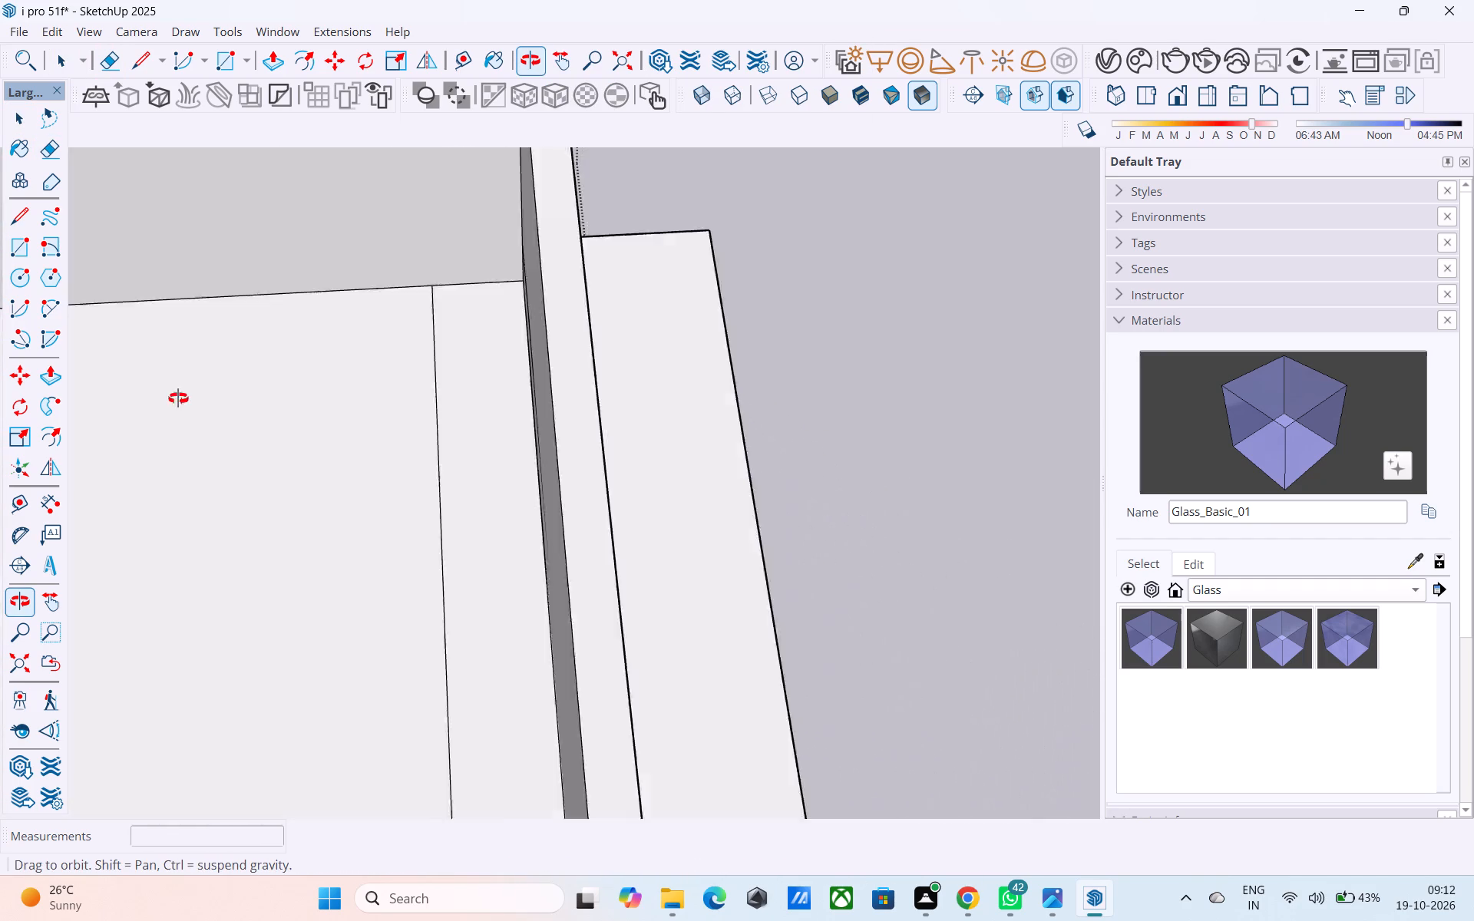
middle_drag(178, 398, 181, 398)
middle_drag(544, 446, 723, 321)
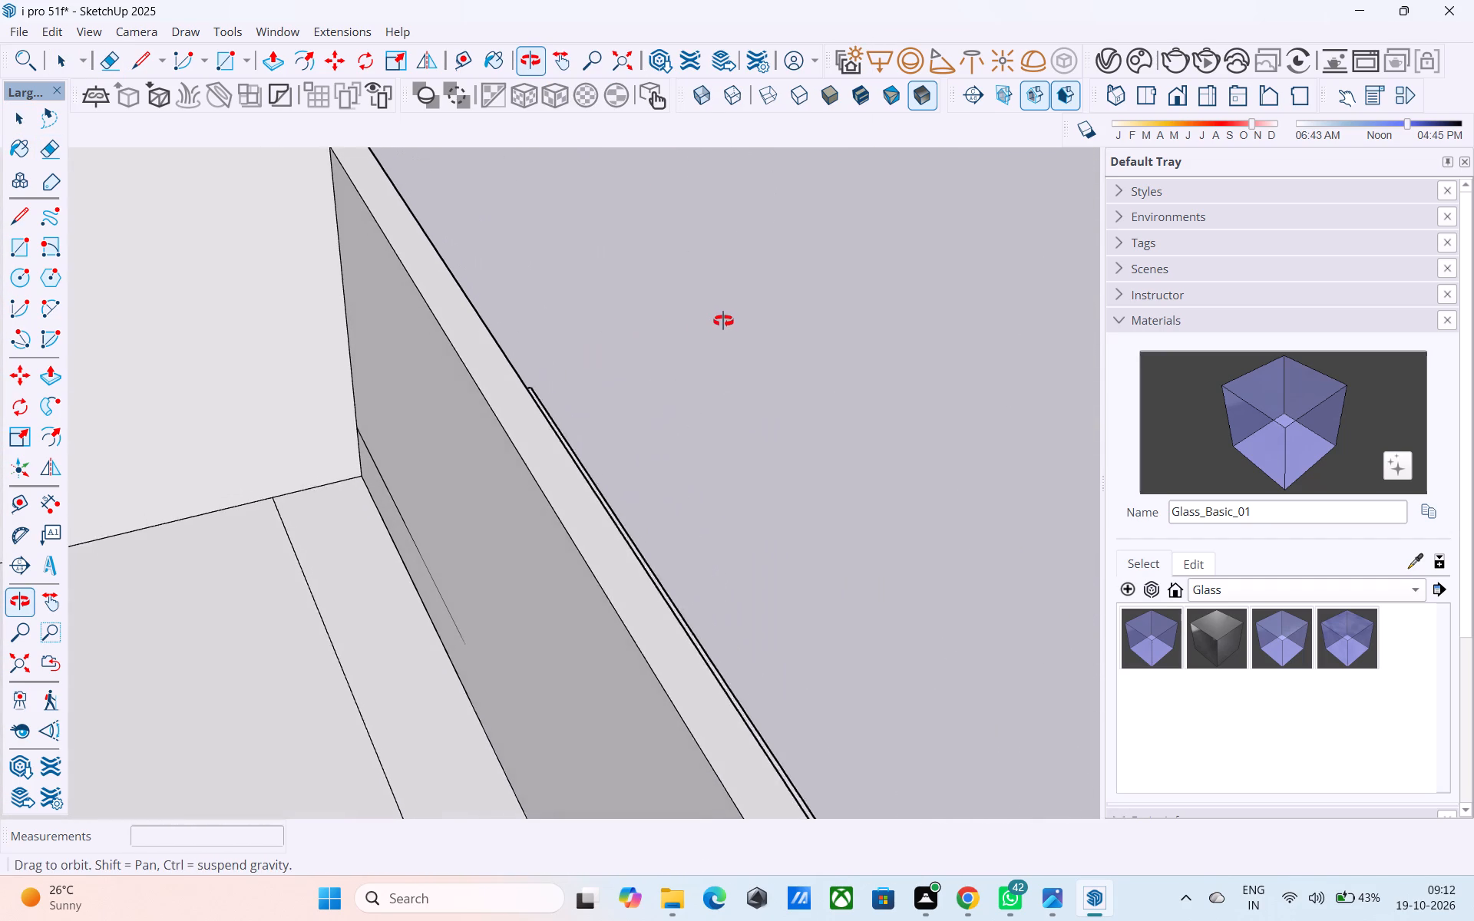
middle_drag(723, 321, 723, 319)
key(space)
Draw a rectangle about 12' 4" by 6" along the base of the parapet's inner face, ending at its corner.
scroll(662, 349, down, 3)
middle_drag(560, 459, 597, 479)
key(r)
click(431, 400)
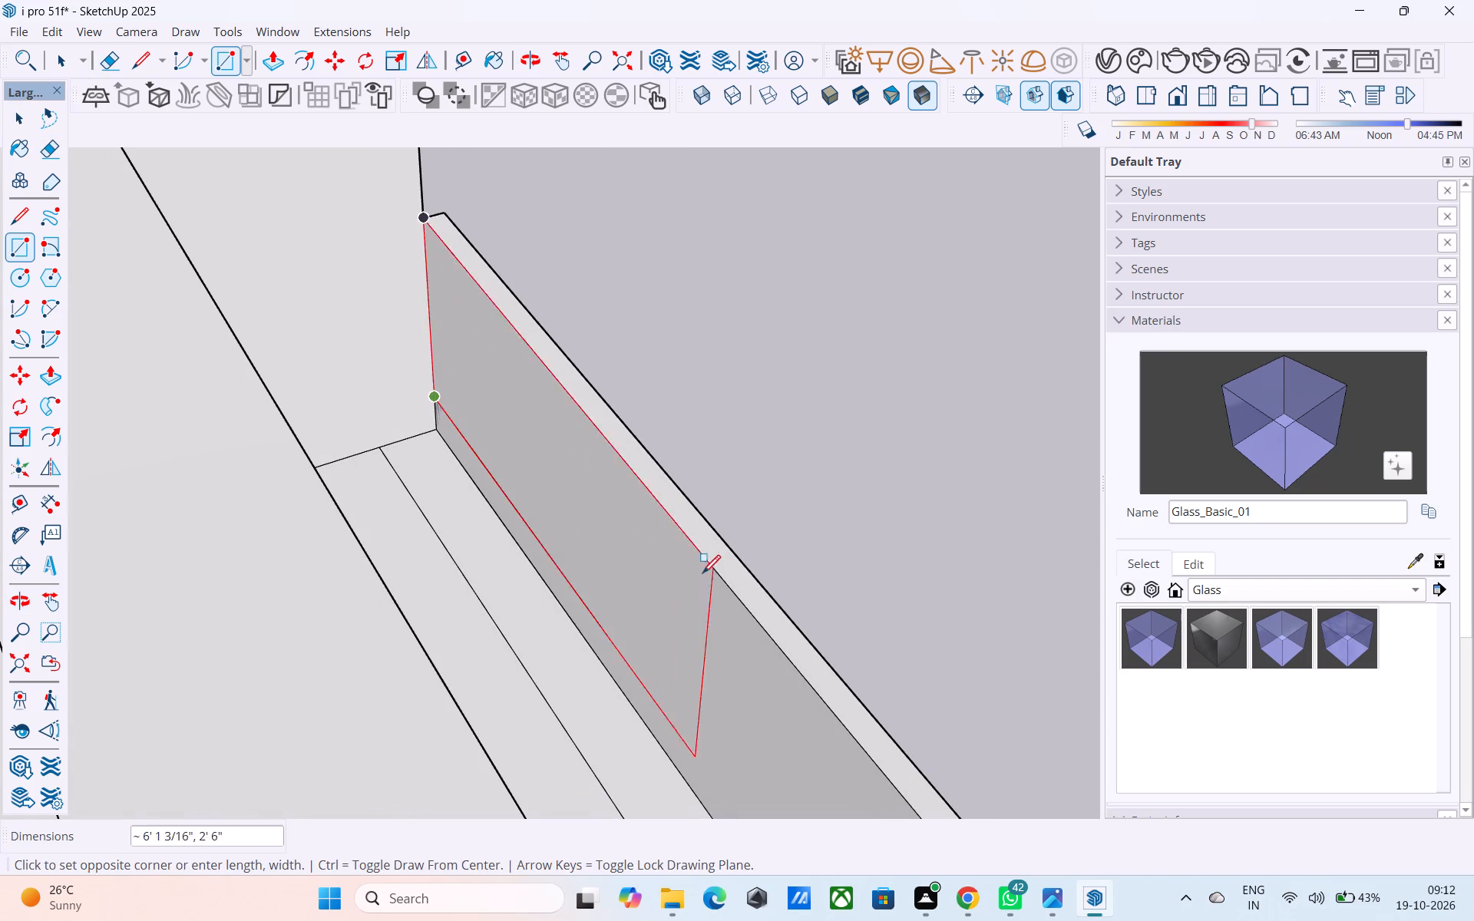
shift+middle_drag(699, 569, 1170, 561)
middle_drag(378, 569, 733, 364)
middle_drag(450, 542, 848, 206)
shift+middle_drag(550, 500, 842, 178)
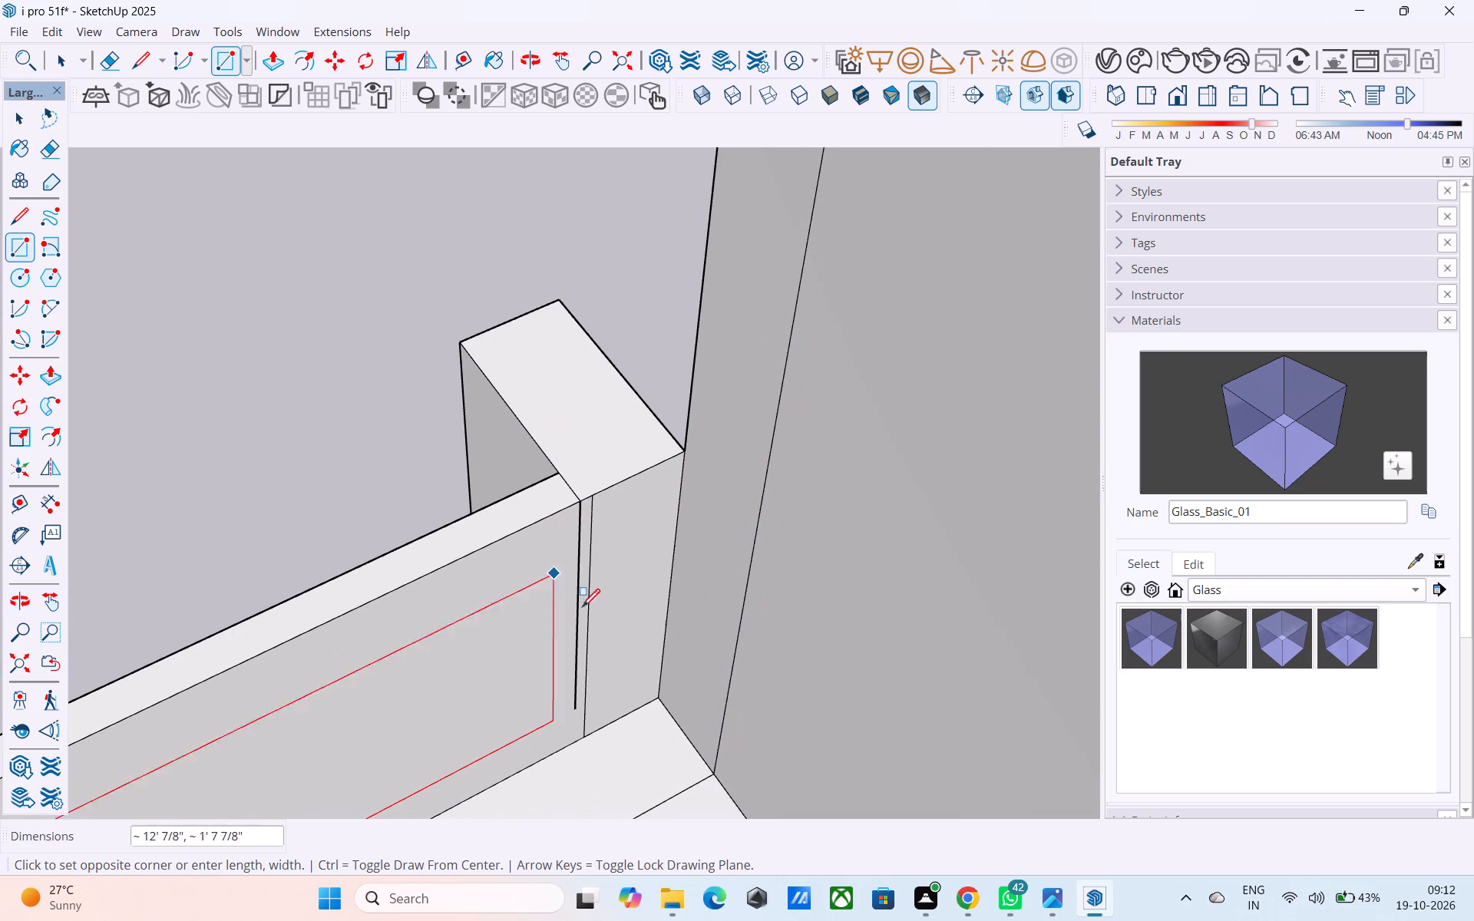
click(580, 744)
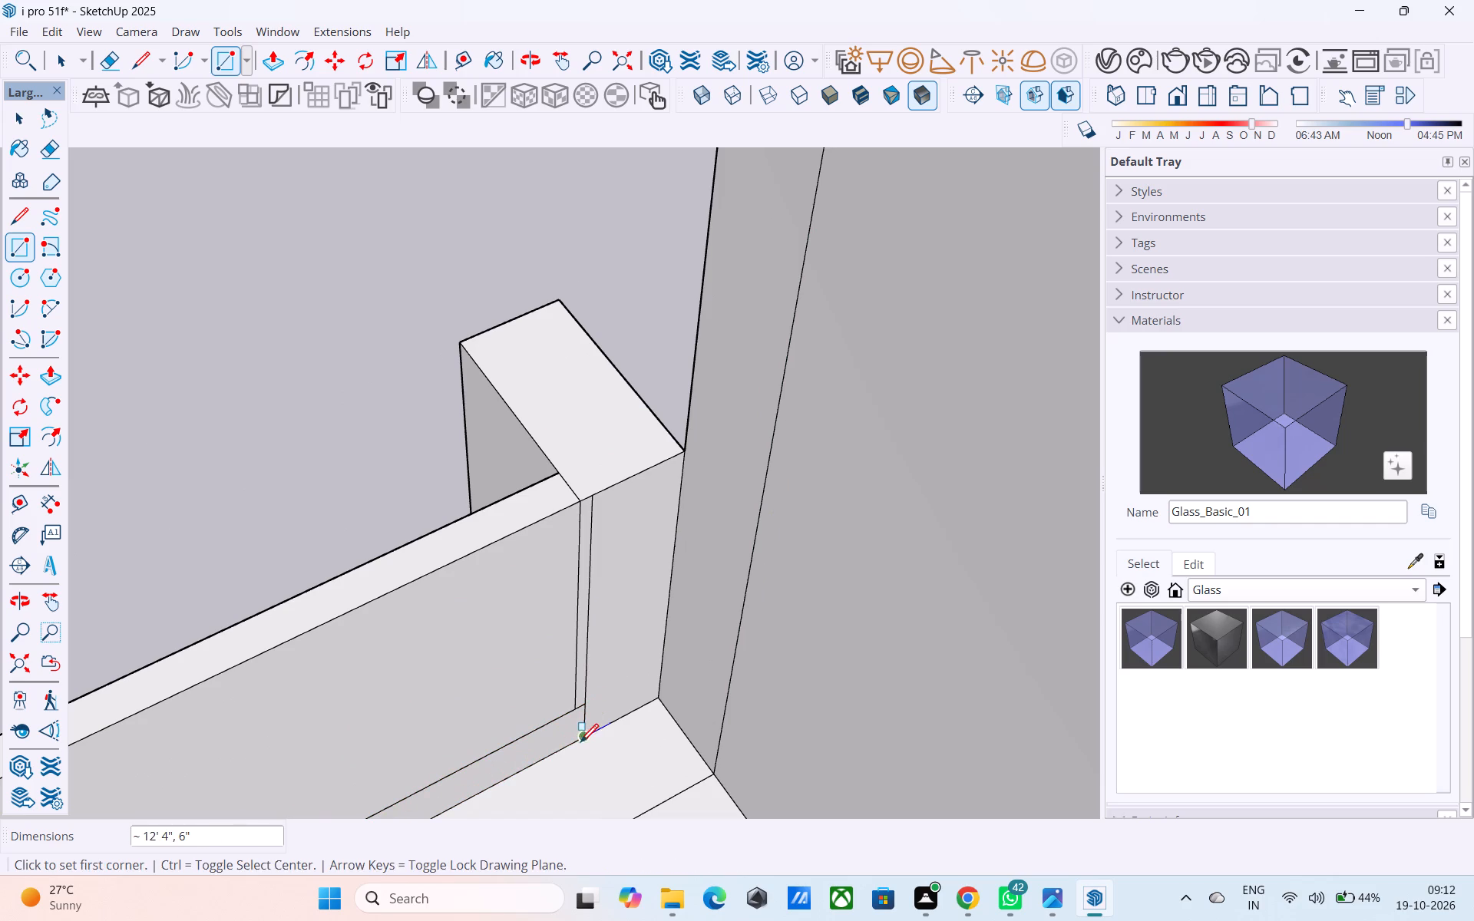
key(space)
Clean up the doubled vertical edges near the parapet's inner corner, keeping one redrawn 2' 6" line from the top corner.
key(e)
click(573, 642)
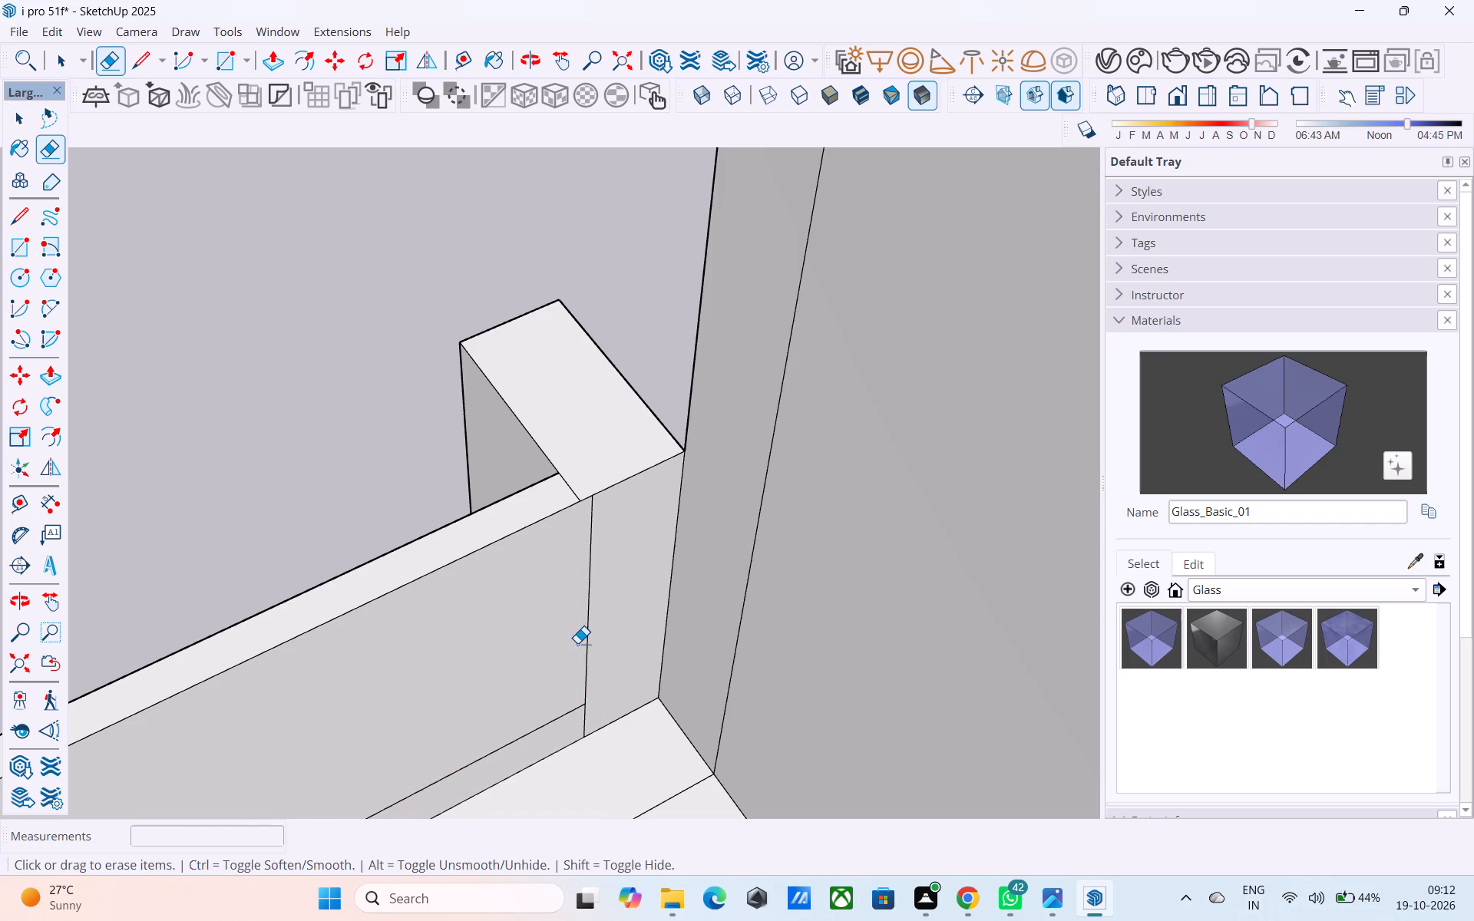
key(space)
key(l)
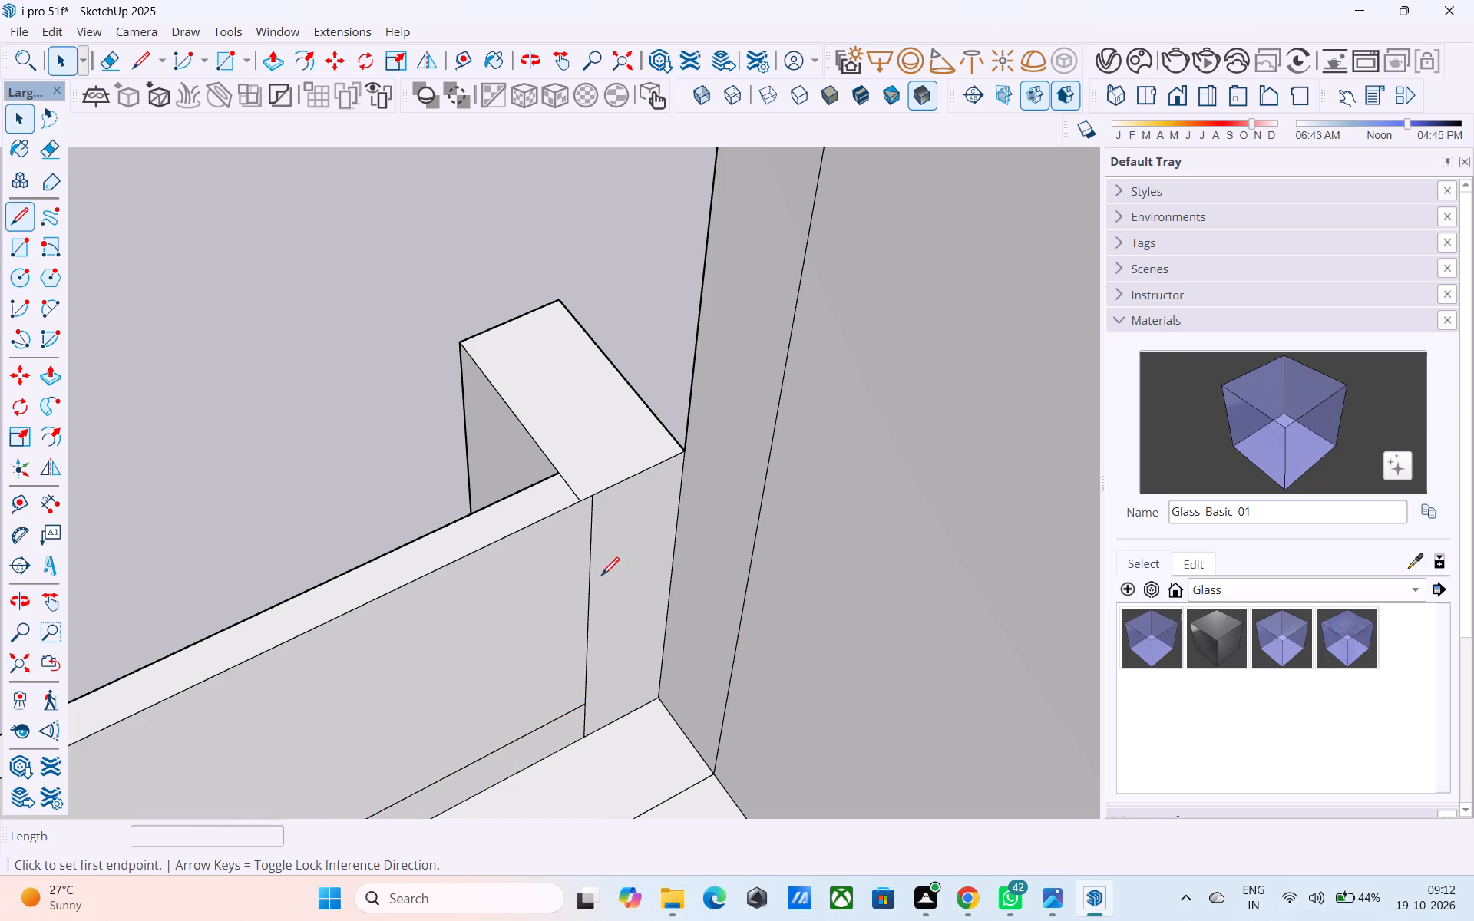
click(579, 494)
click(587, 708)
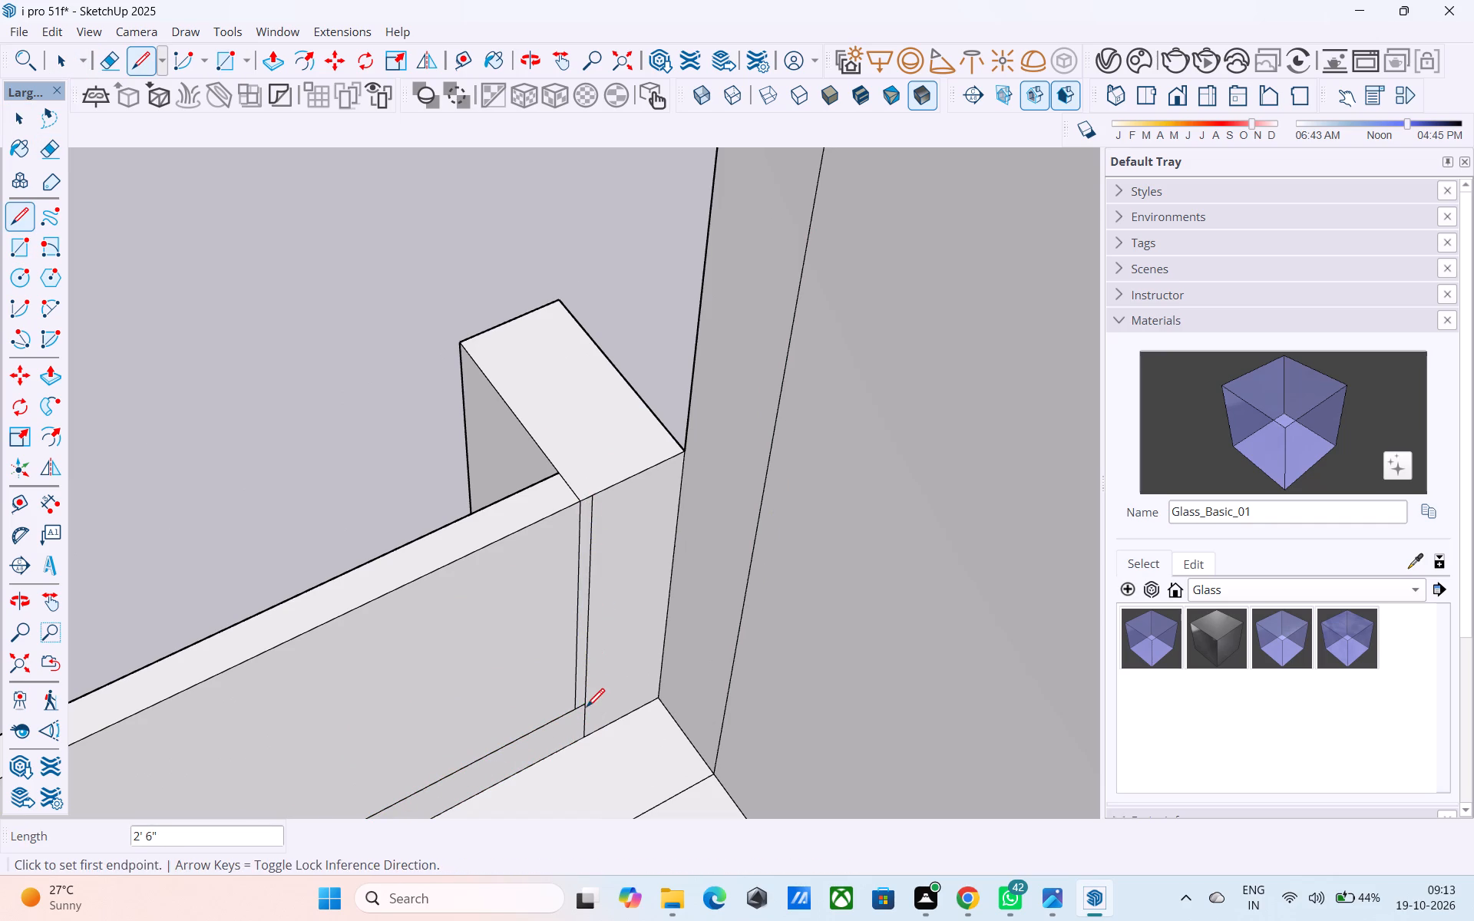
key(e)
click(590, 622)
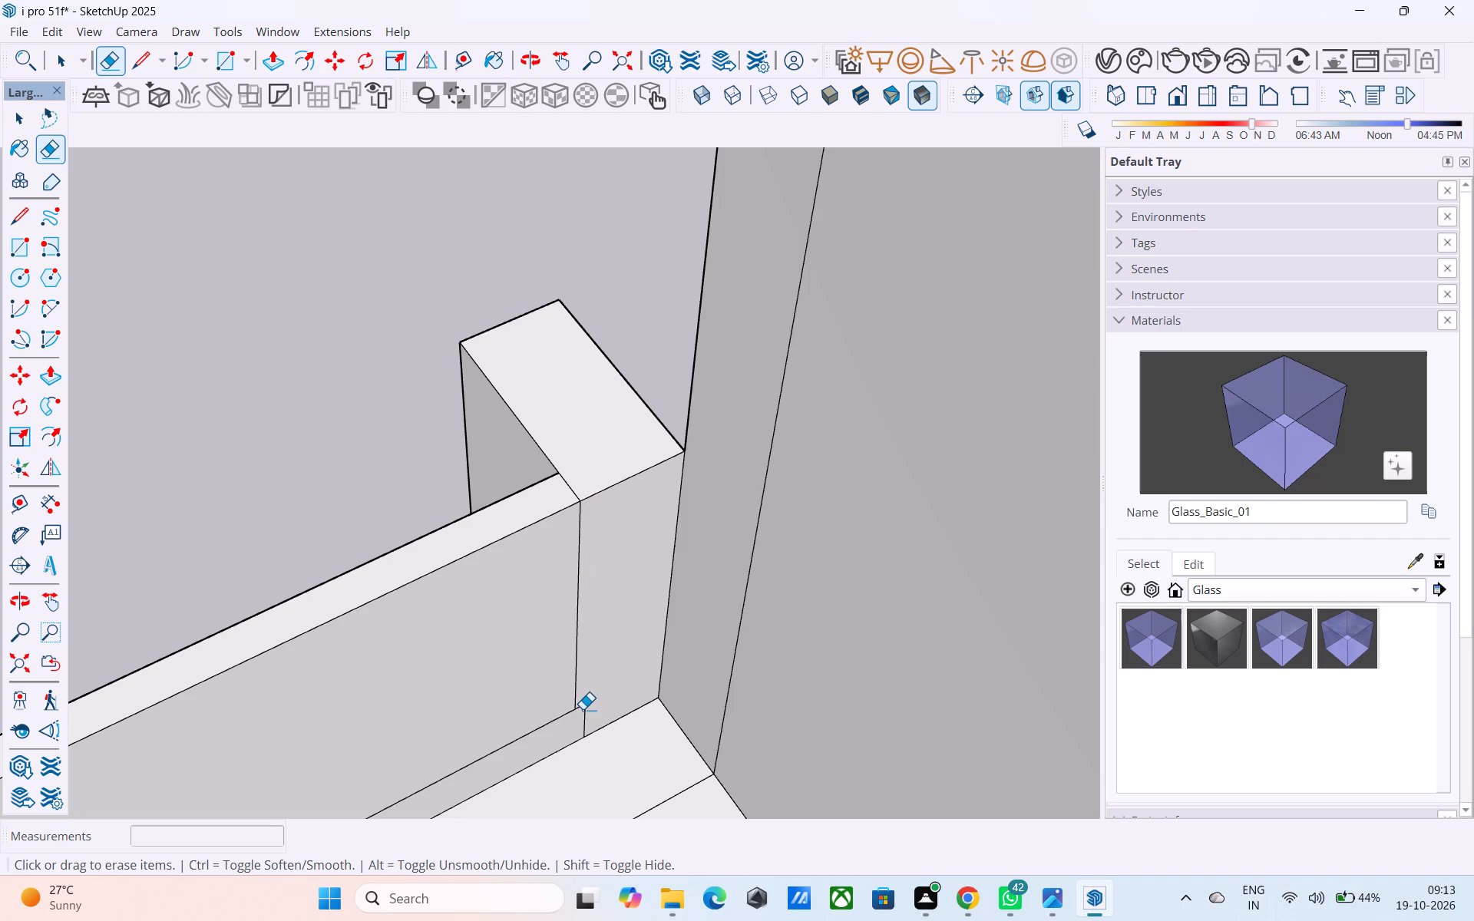
key(space)
Extend the vertical line 6" down to the terrace floor and erase the leftover offset edge beside it.
text(l)
scroll(583, 705, up, 4)
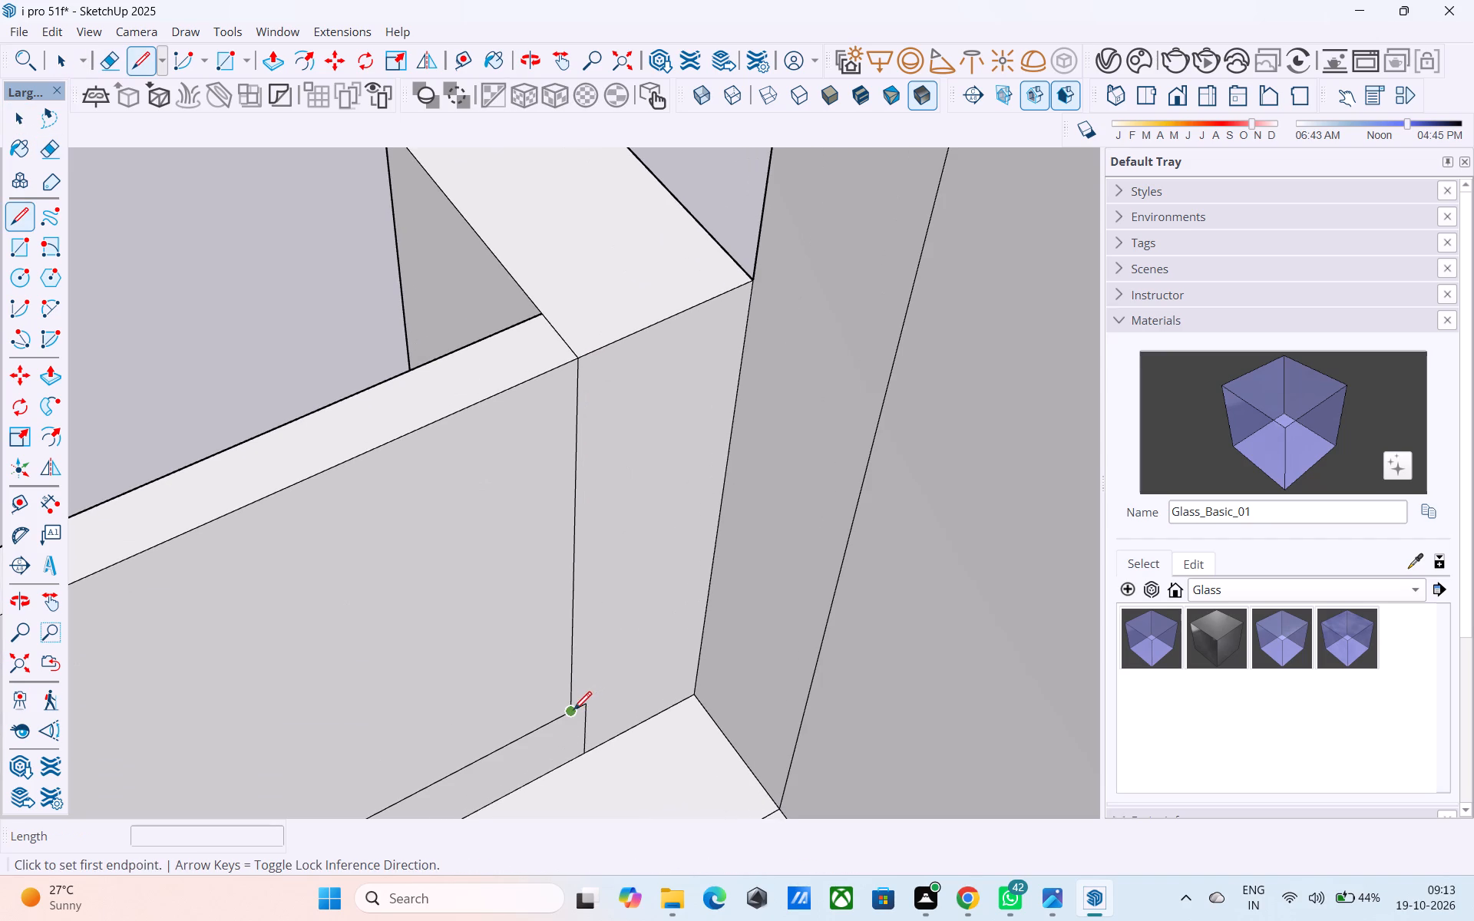
click(573, 711)
click(573, 759)
key(e)
drag(584, 720, 588, 688)
Paint the inner face of the parapet panel with Glass_Basic_01.
scroll(656, 693, down, 4)
middle_drag(689, 728, 1059, 679)
scroll(575, 493, down, 5)
middle_drag(577, 529, 1007, 419)
middle_drag(900, 418, 591, 450)
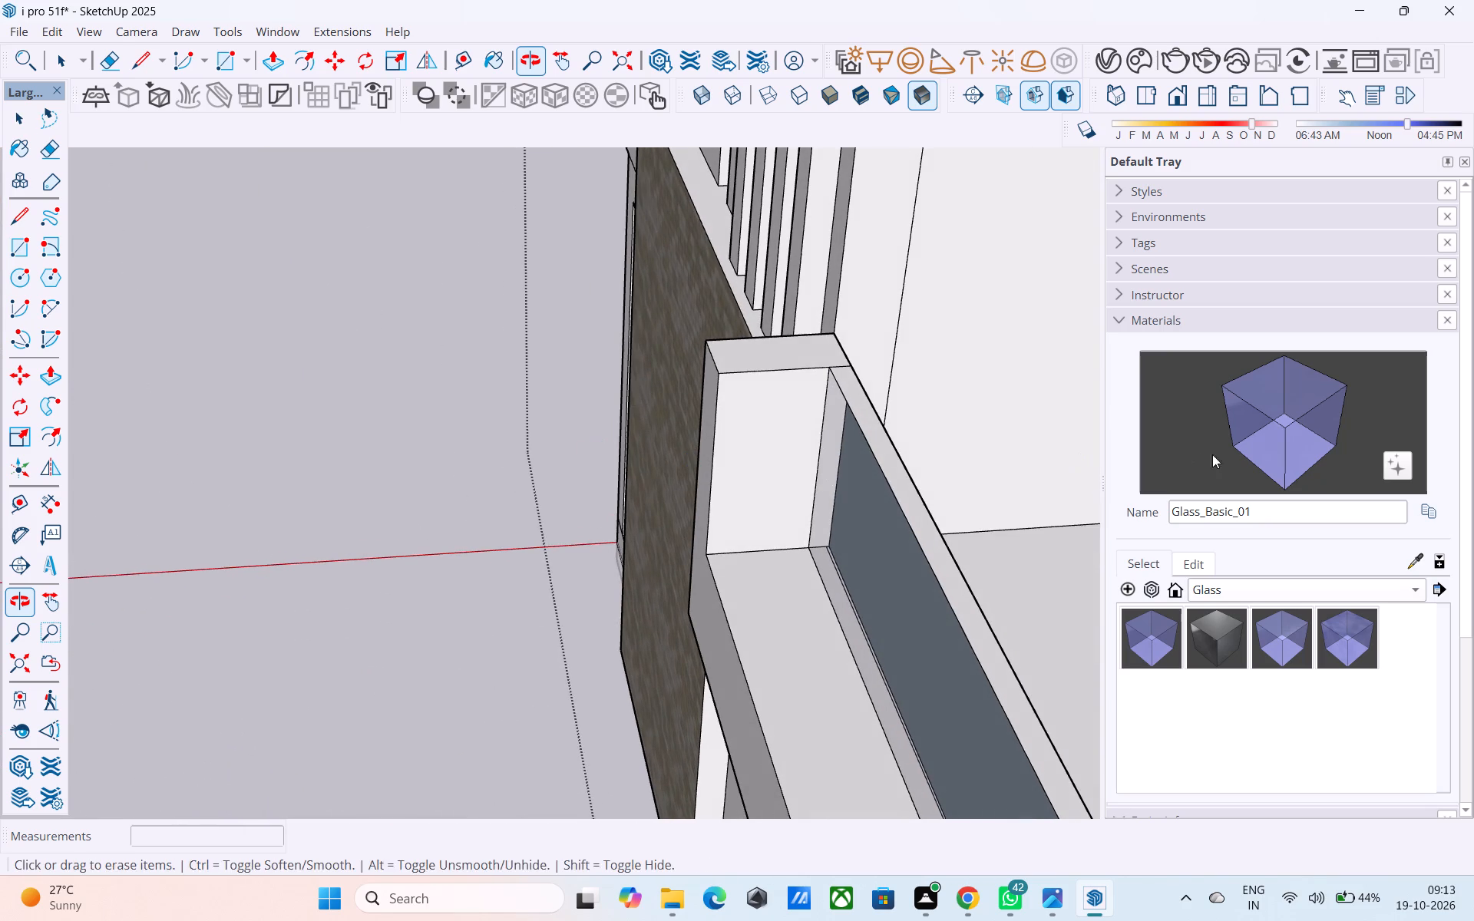
click(1262, 438)
scroll(113, 452, down, 4)
middle_drag(394, 467, 380, 516)
scroll(395, 500, up, 5)
middle_drag(405, 487, 283, 484)
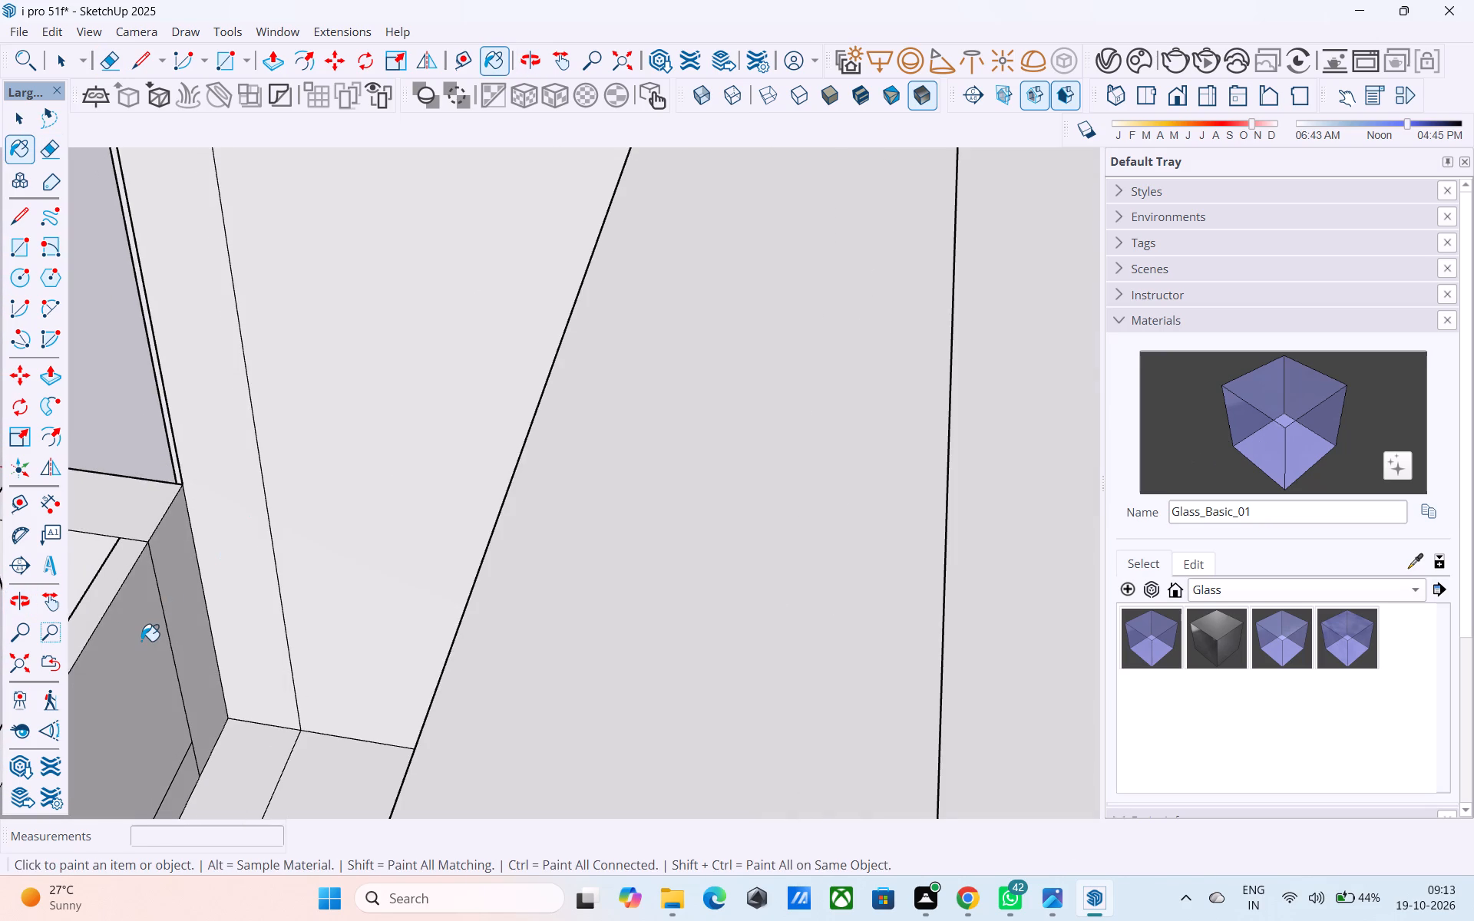
click(141, 641)
middle_drag(206, 610, 858, 214)
scroll(317, 449, down, 12)
key(space)
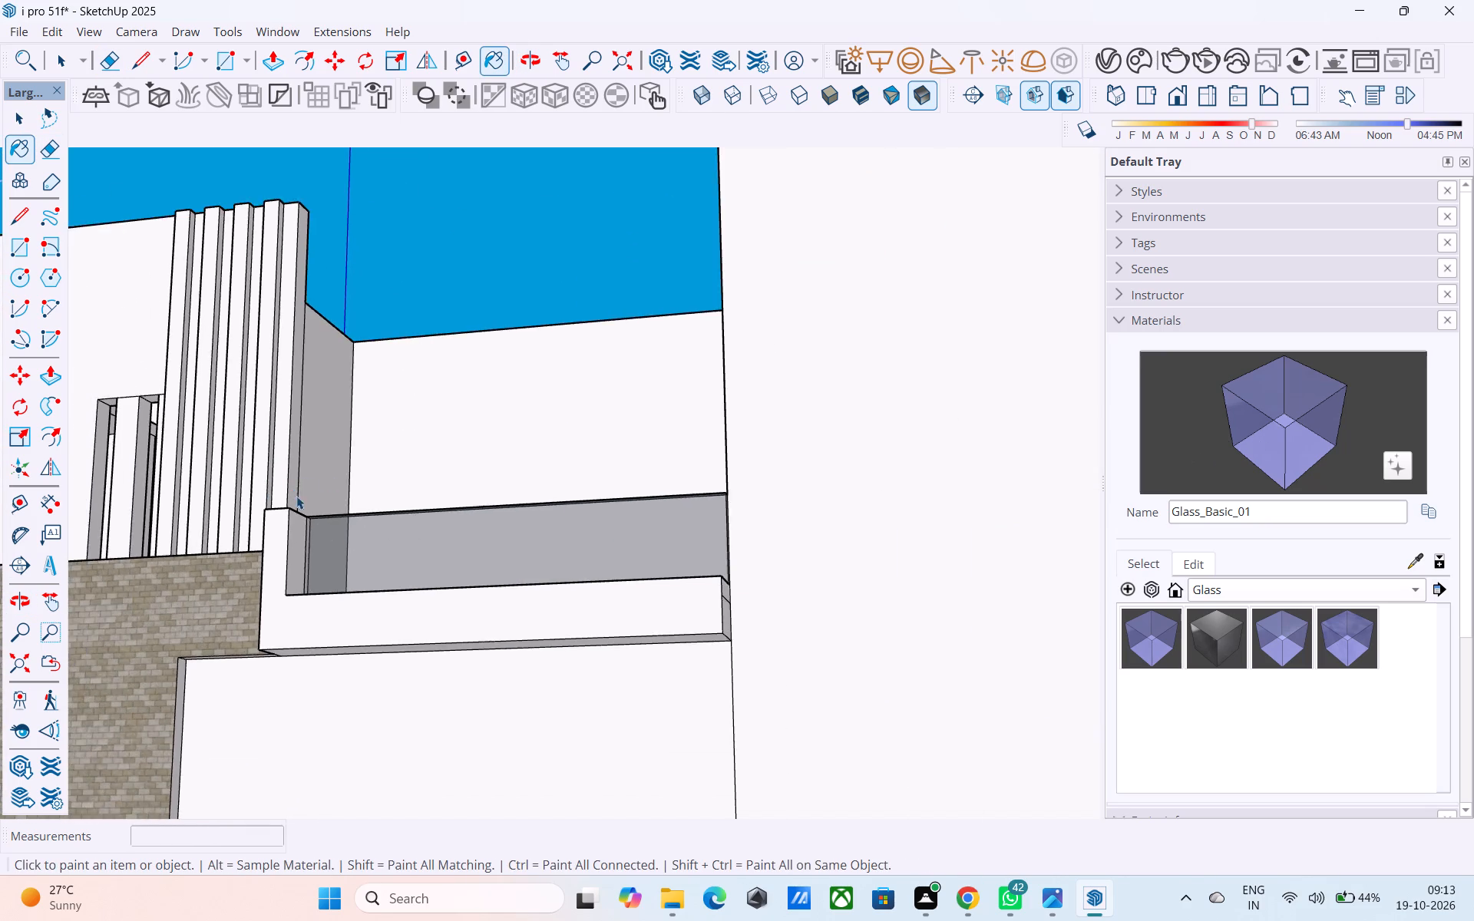
Erase the stray edge across the end face of the parapet band beside the tower.
scroll(377, 434, down, 3)
middle_drag(383, 446, 283, 442)
scroll(274, 490, up, 9)
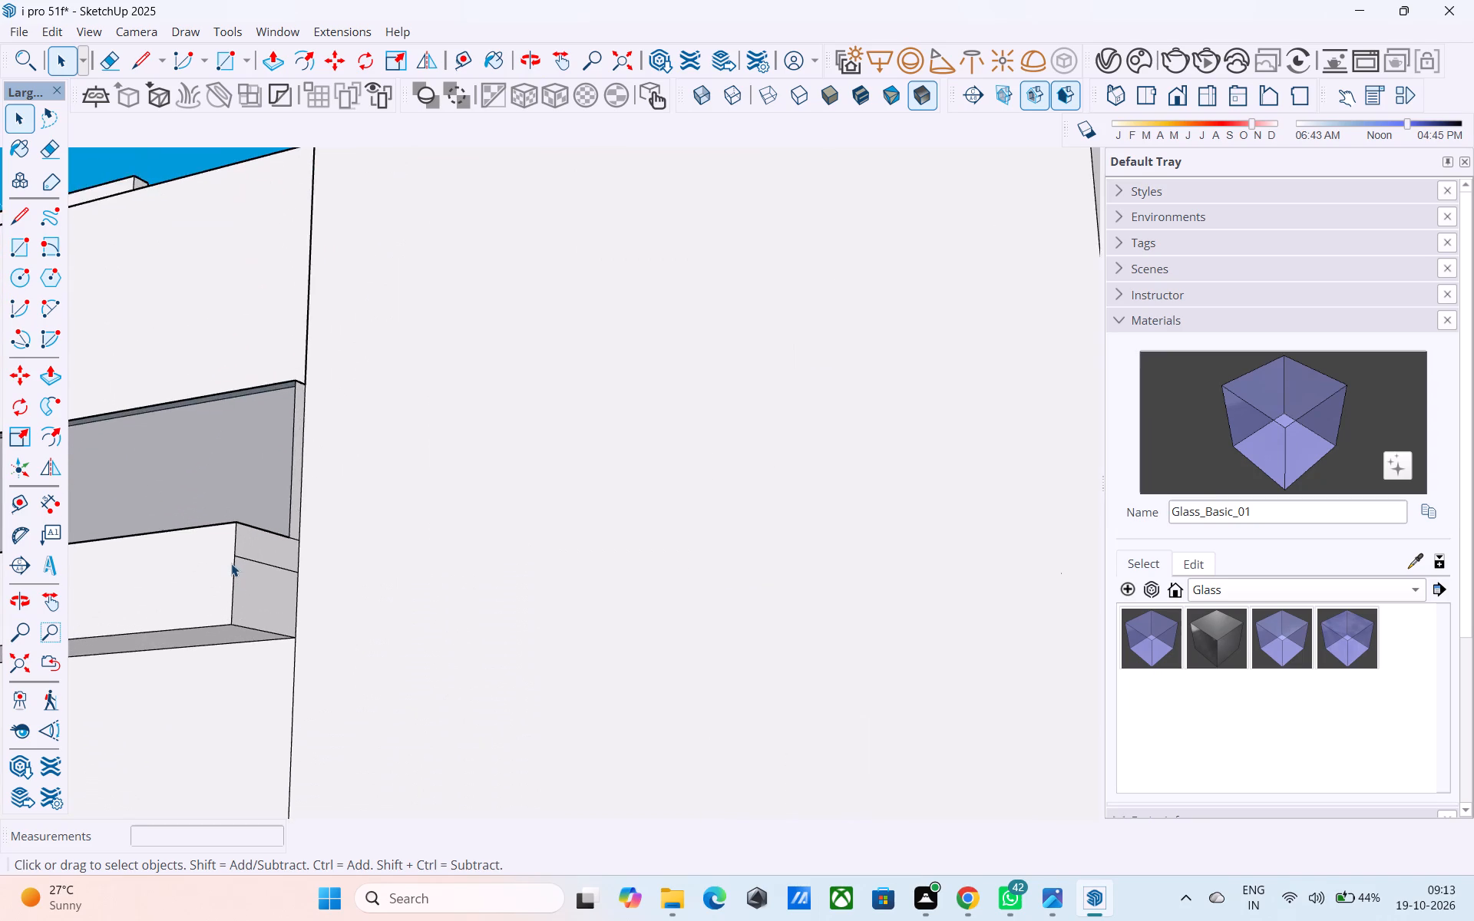
scroll(231, 563, up, 5)
key(e)
drag(252, 560, 252, 579)
drag(276, 540, 278, 580)
key(space)
Inspect the whole building from the front and sides, including the glazed parapet and wood-clad corner.
scroll(269, 594, down, 10)
middle_drag(269, 595, 415, 606)
scroll(372, 597, down, 5)
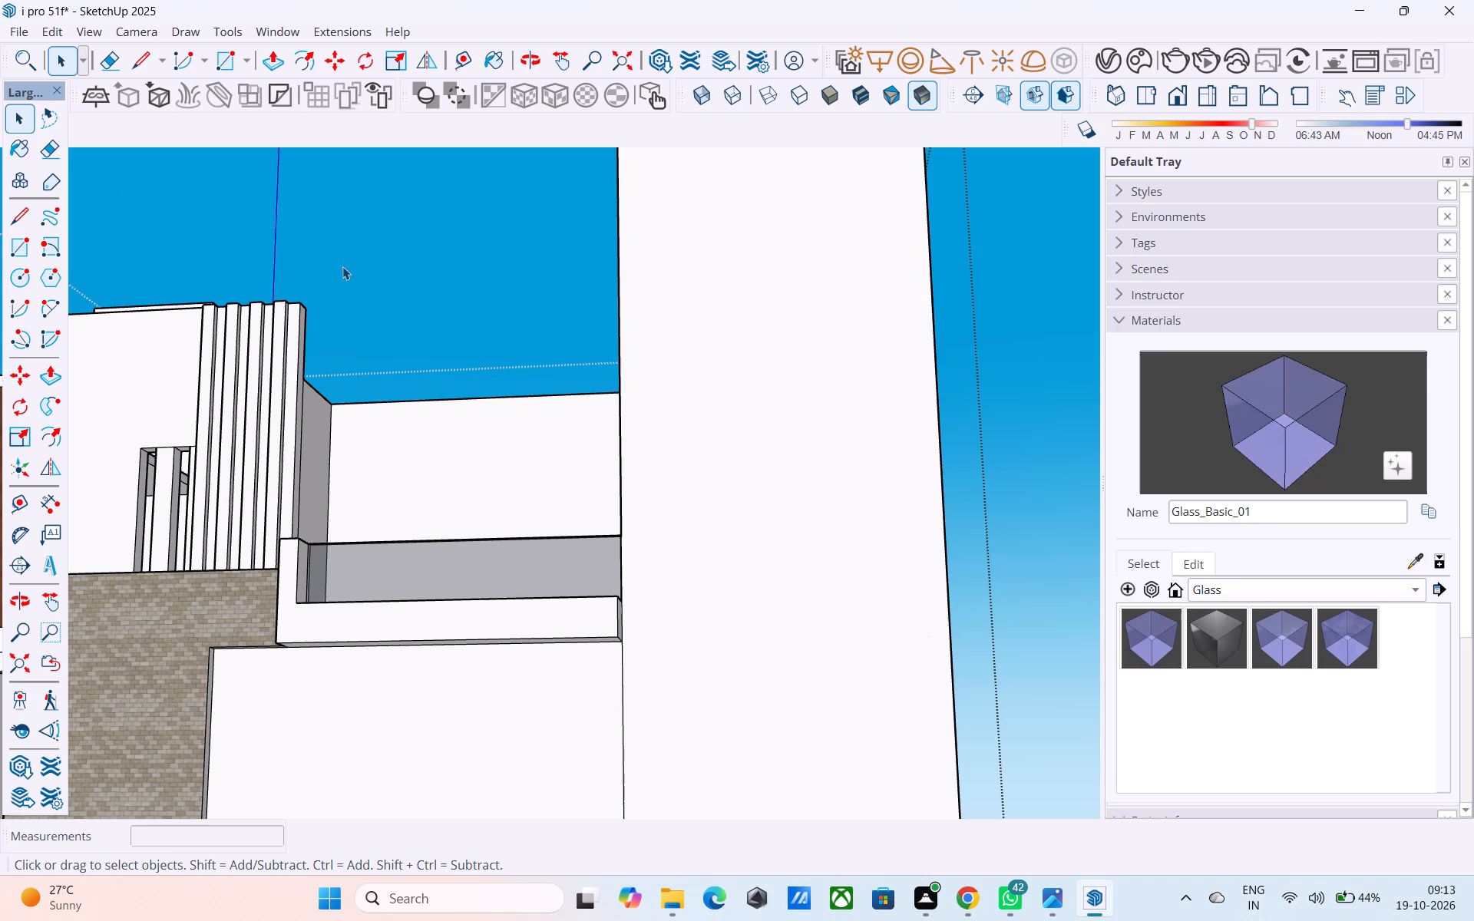
scroll(342, 262, down, 5)
middle_drag(367, 272, 386, 328)
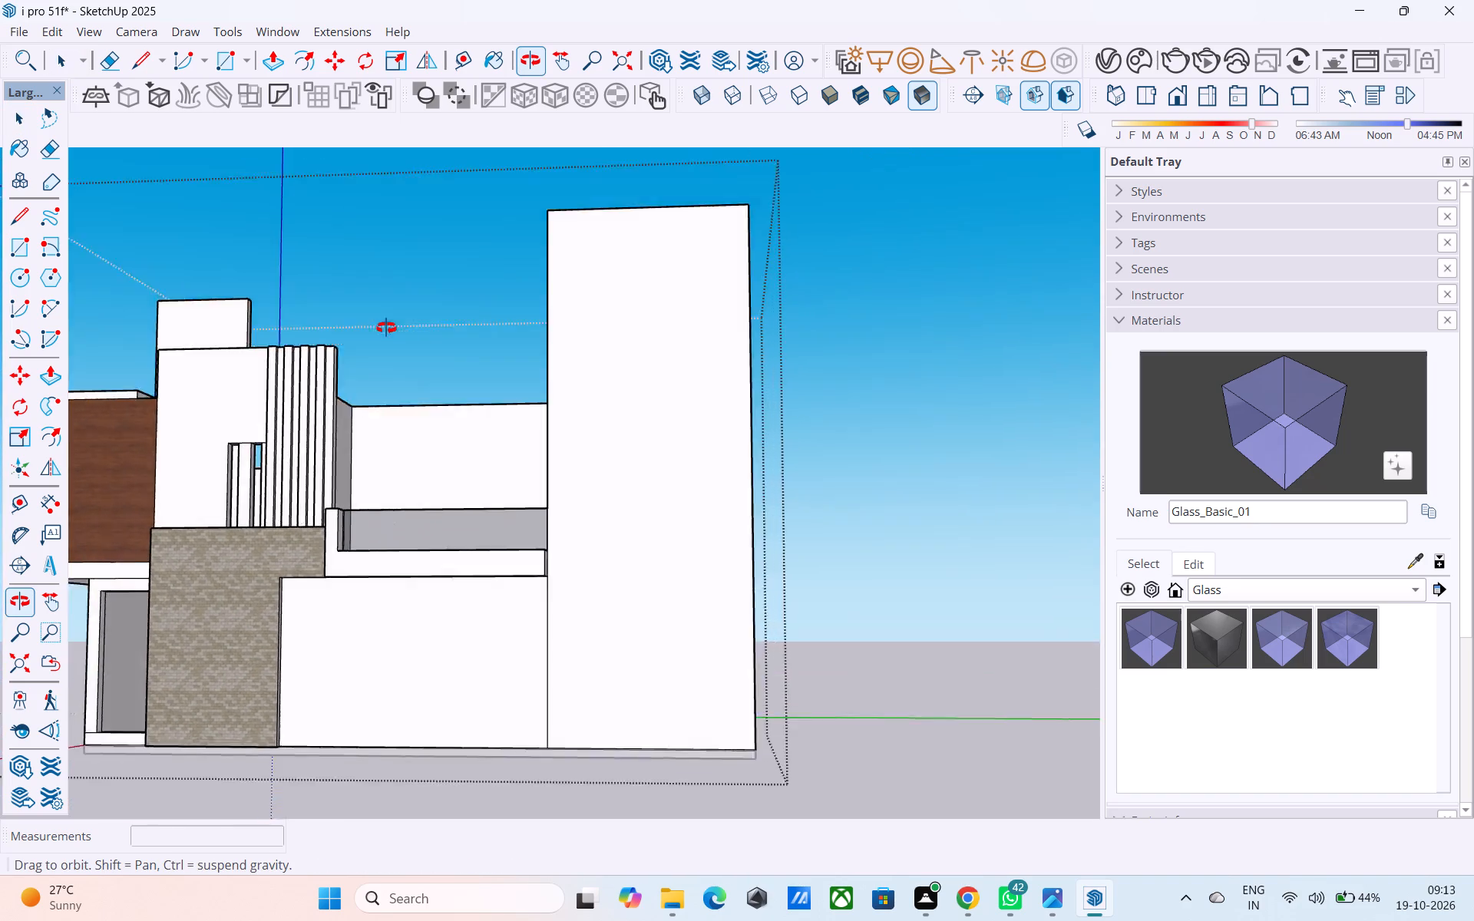
middle_drag(386, 328, 411, 389)
scroll(514, 315, down, 4)
middle_drag(514, 315, 695, 370)
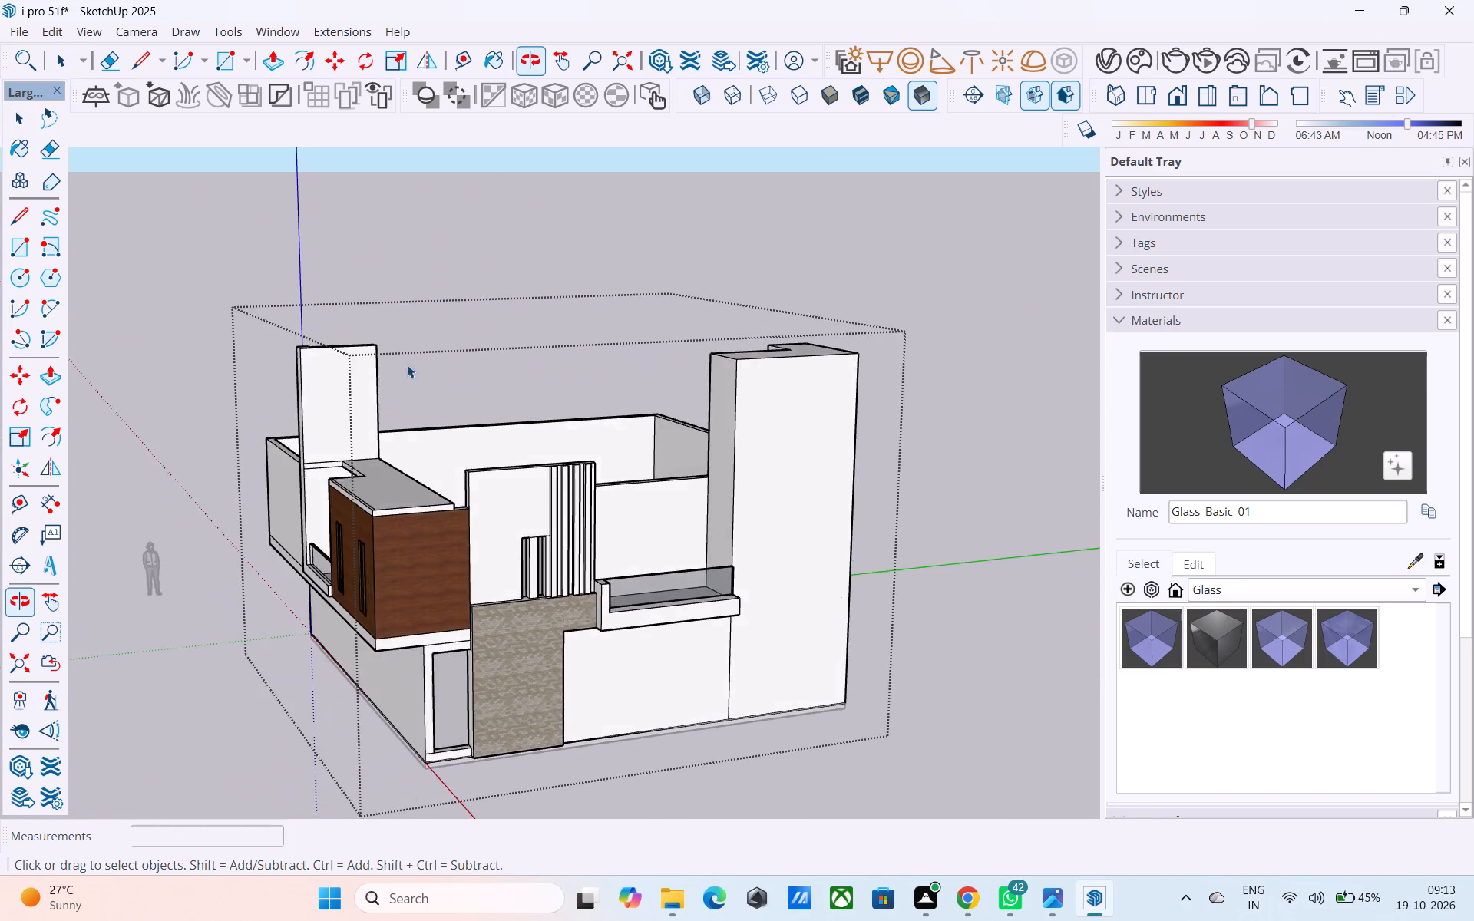
scroll(233, 354, up, 2)
scroll(214, 354, down, 3)
middle_drag(271, 353, 959, 348)
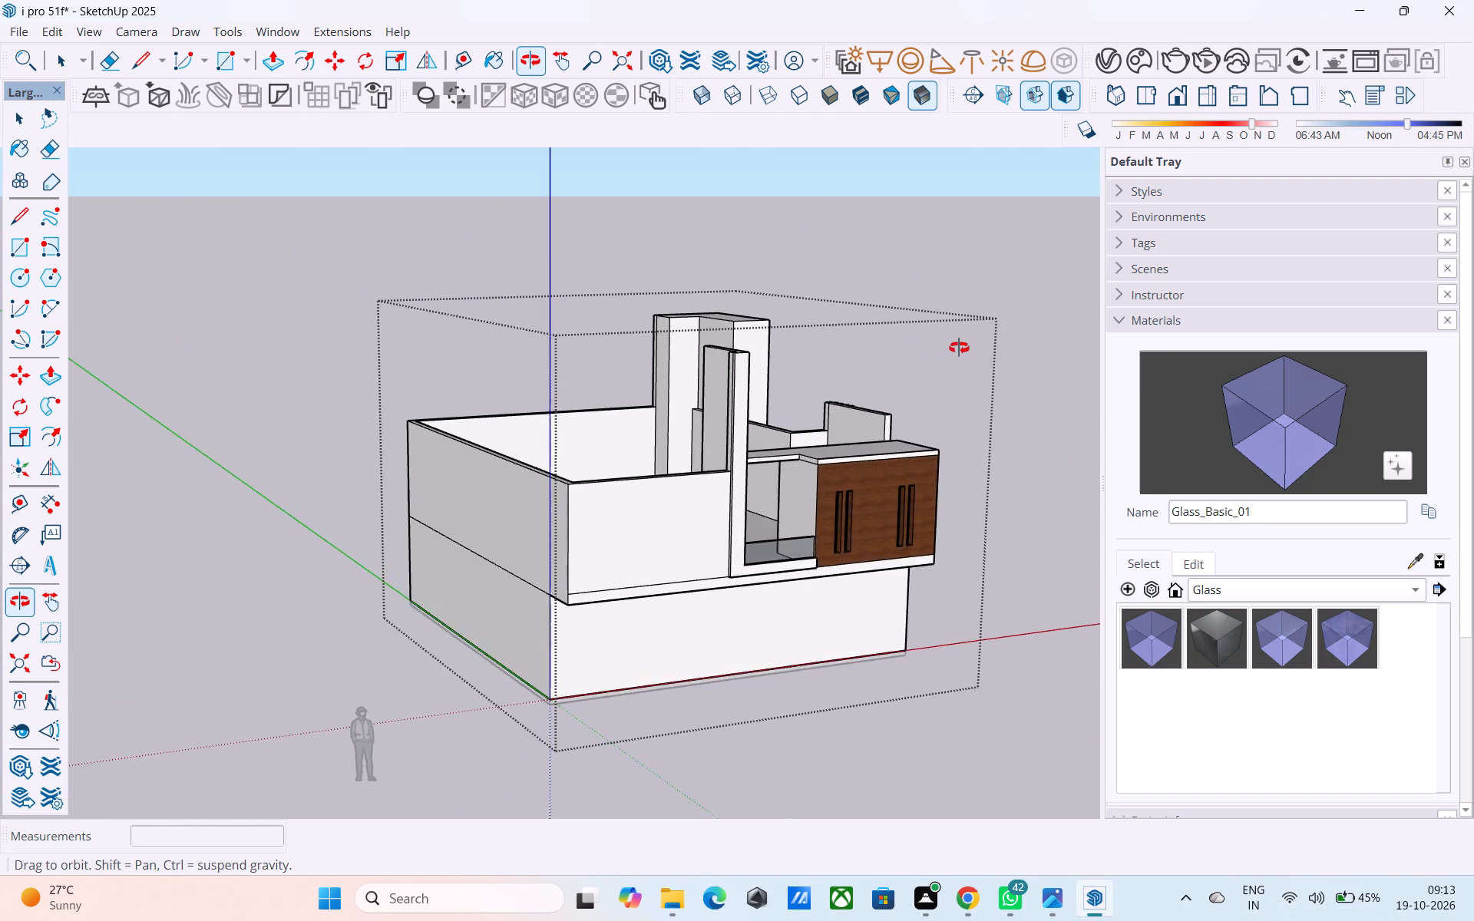
middle_drag(959, 348, 618, 359)
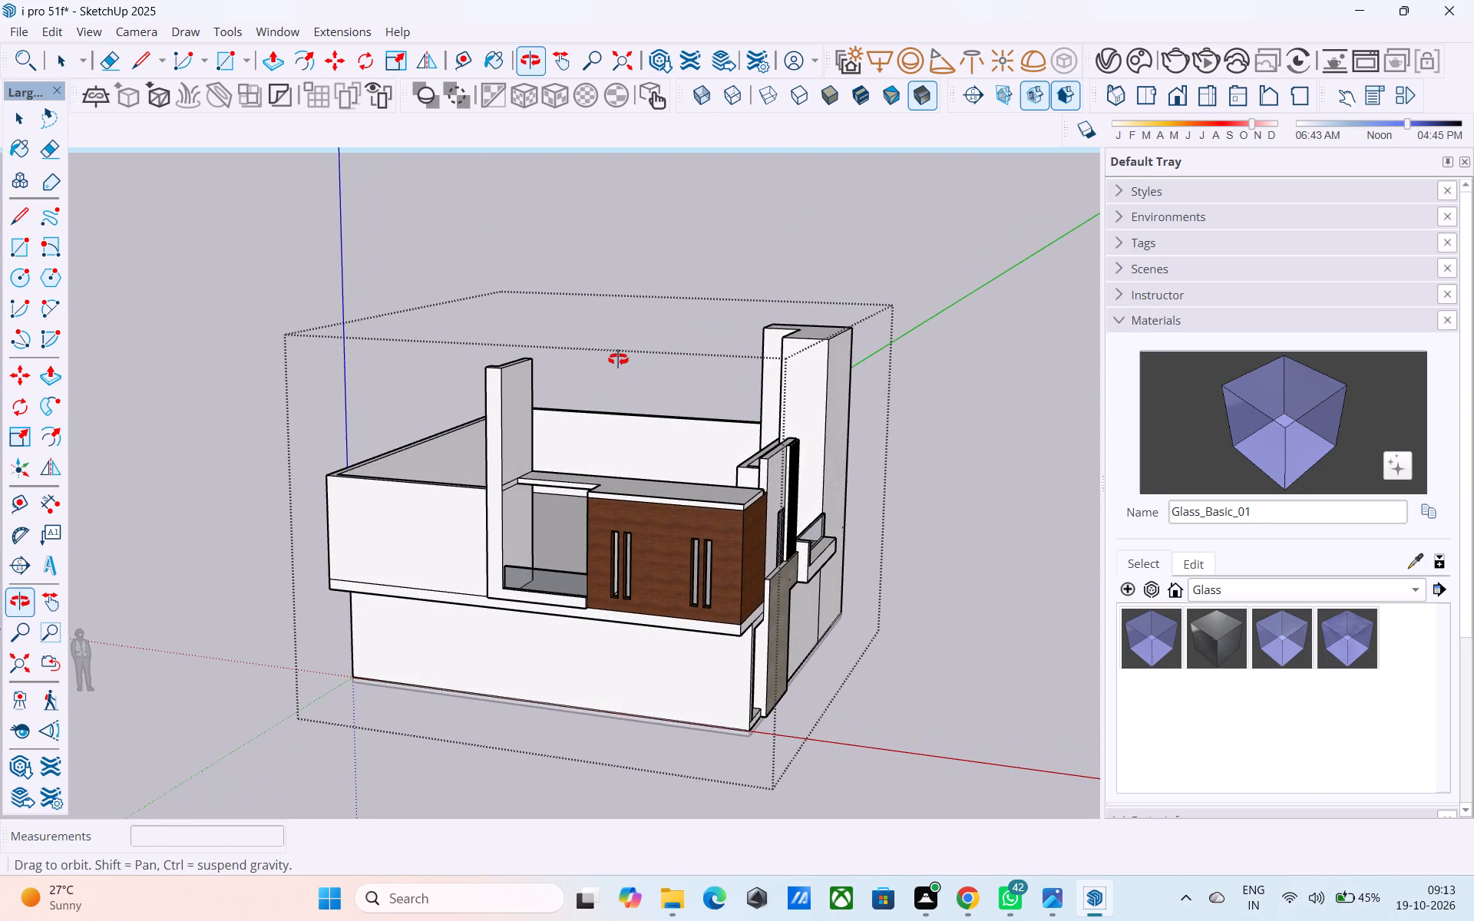
Edit the in-model Wood_Veneer_15_1K material's colour to a lighter, warmer brown for the corner cladding.
middle_drag(618, 359, 596, 345)
scroll(633, 459, up, 3)
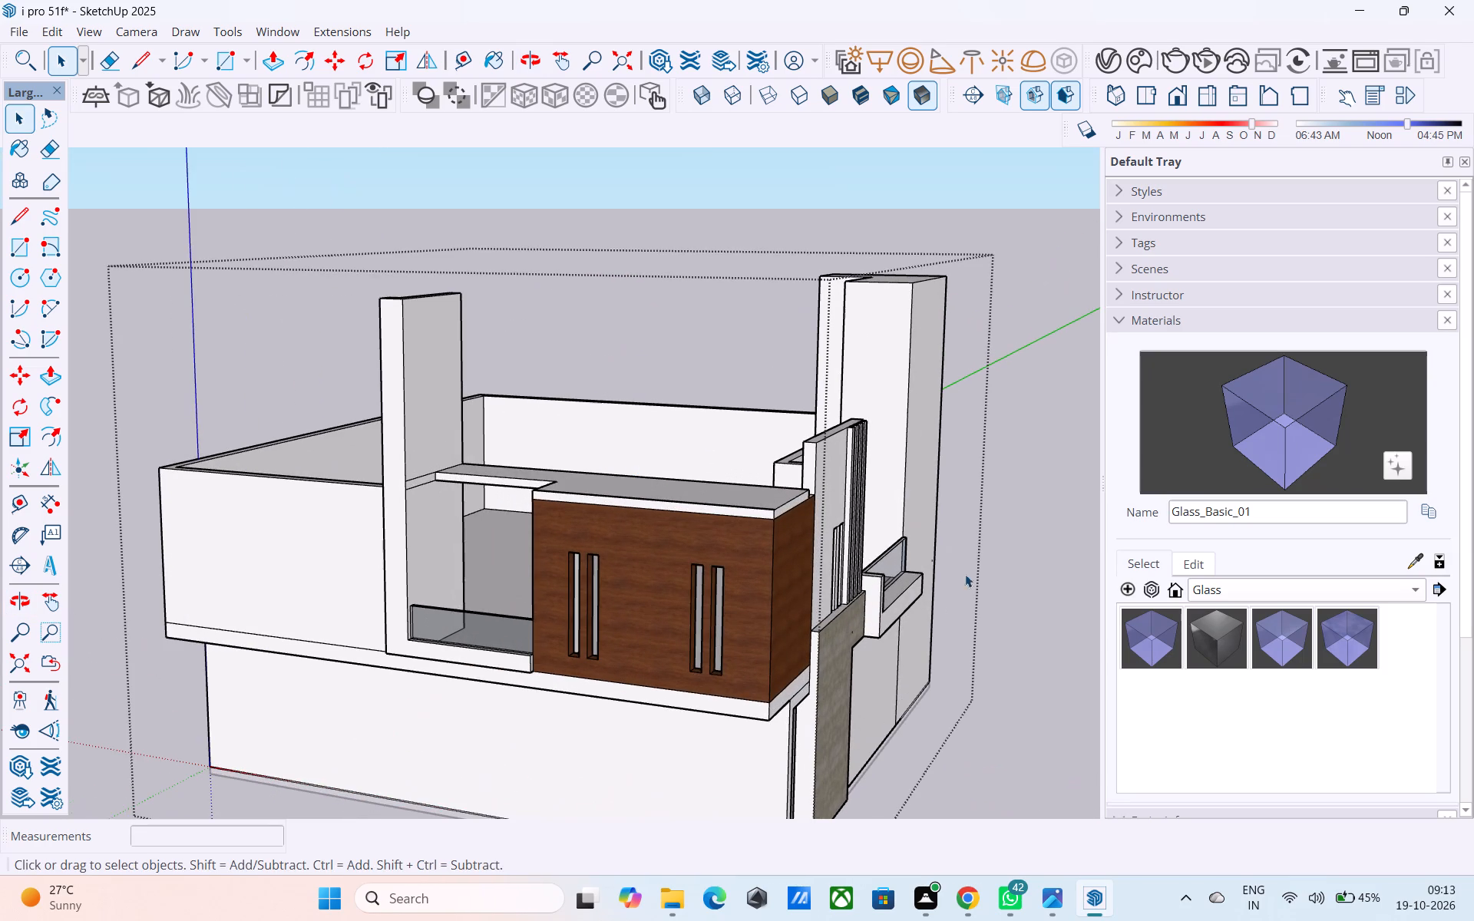
click(1212, 589)
click(1230, 502)
scroll(1251, 652, down, 5)
click(1228, 767)
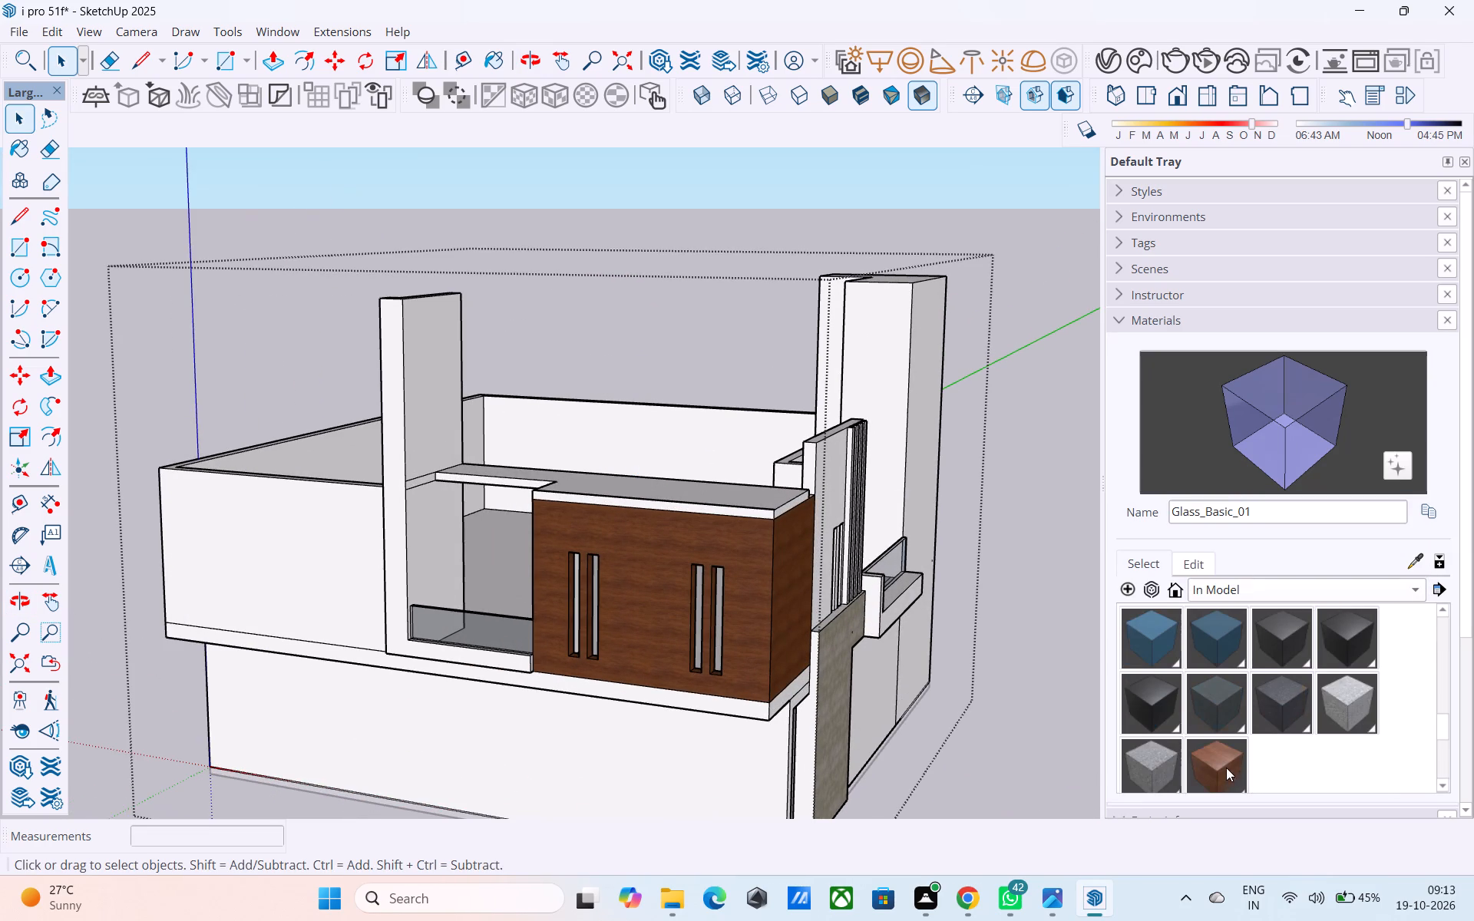
click(1198, 559)
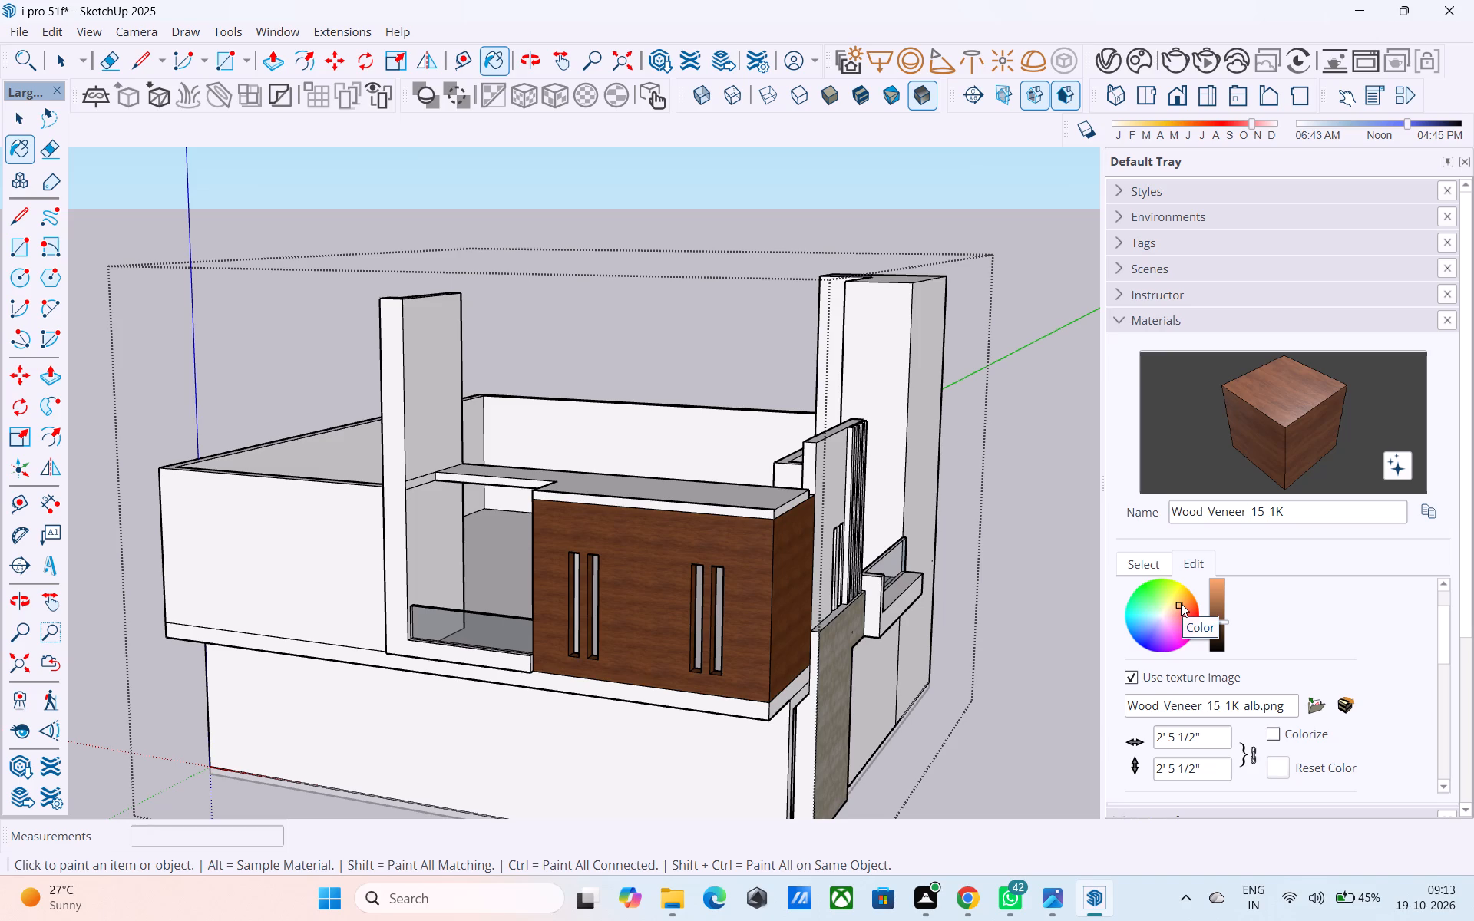
click(1187, 601)
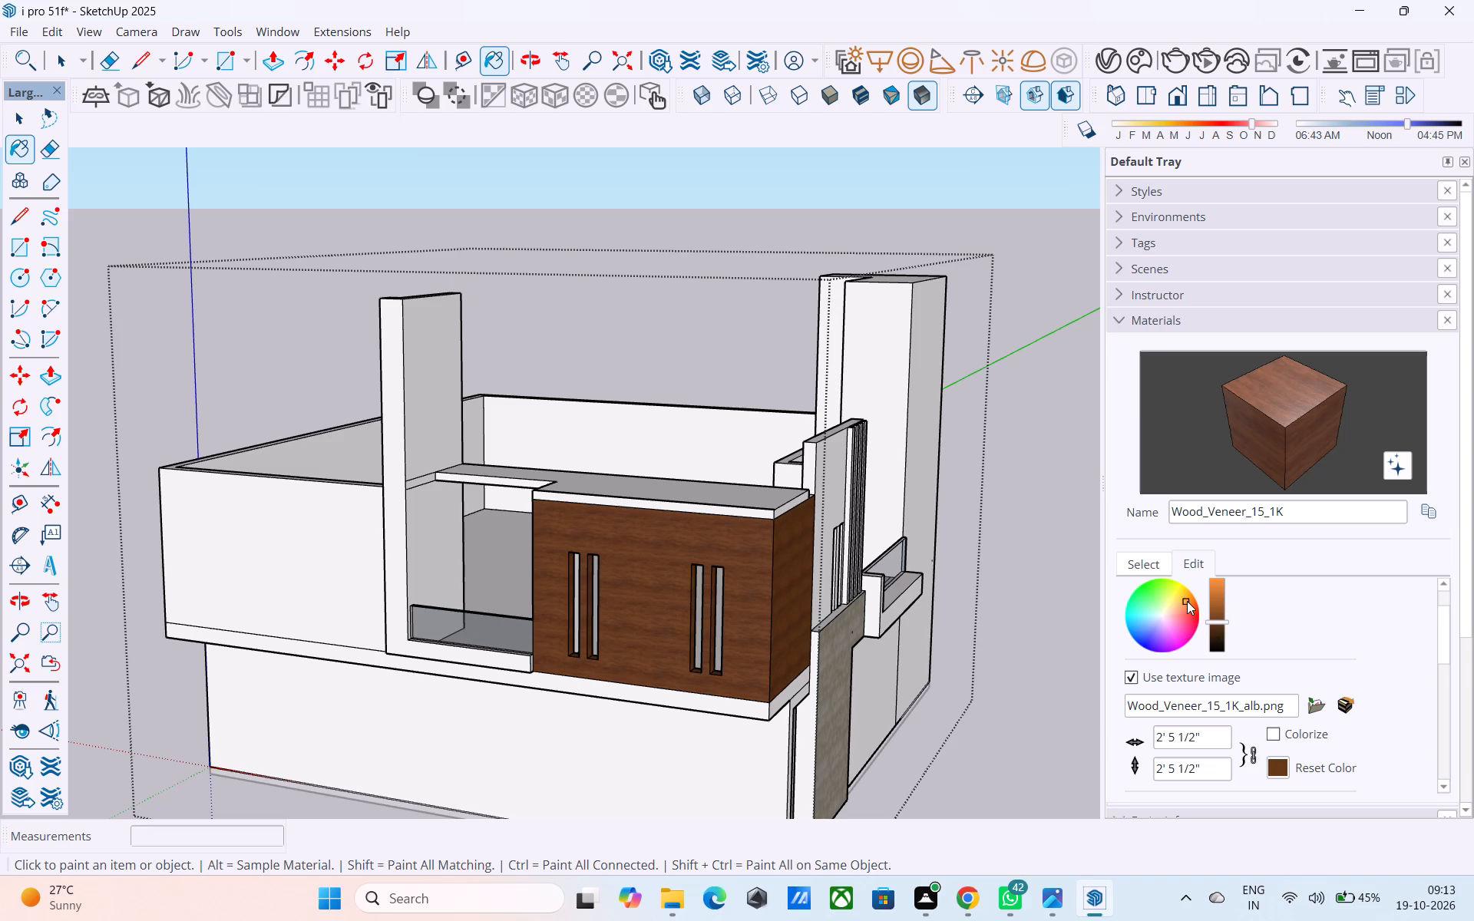
click(1182, 602)
drag(1214, 621, 1216, 612)
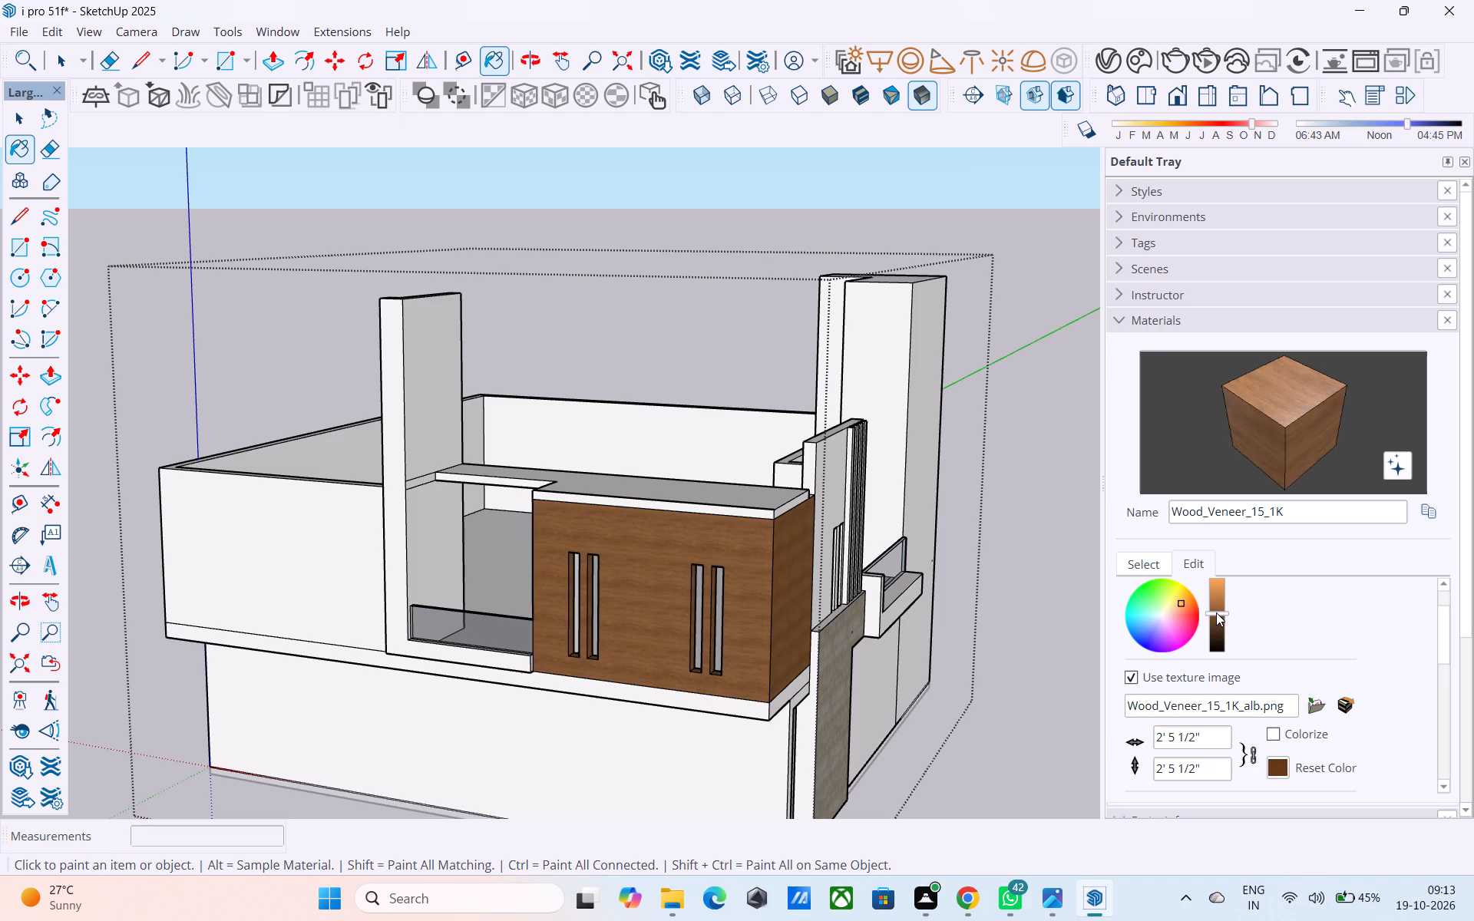
drag(1216, 612, 1215, 606)
Inspect the building from the front and sides to check the recoloured wood cladding against the other finishes.
scroll(1016, 514, down, 3)
middle_drag(1015, 514, 848, 466)
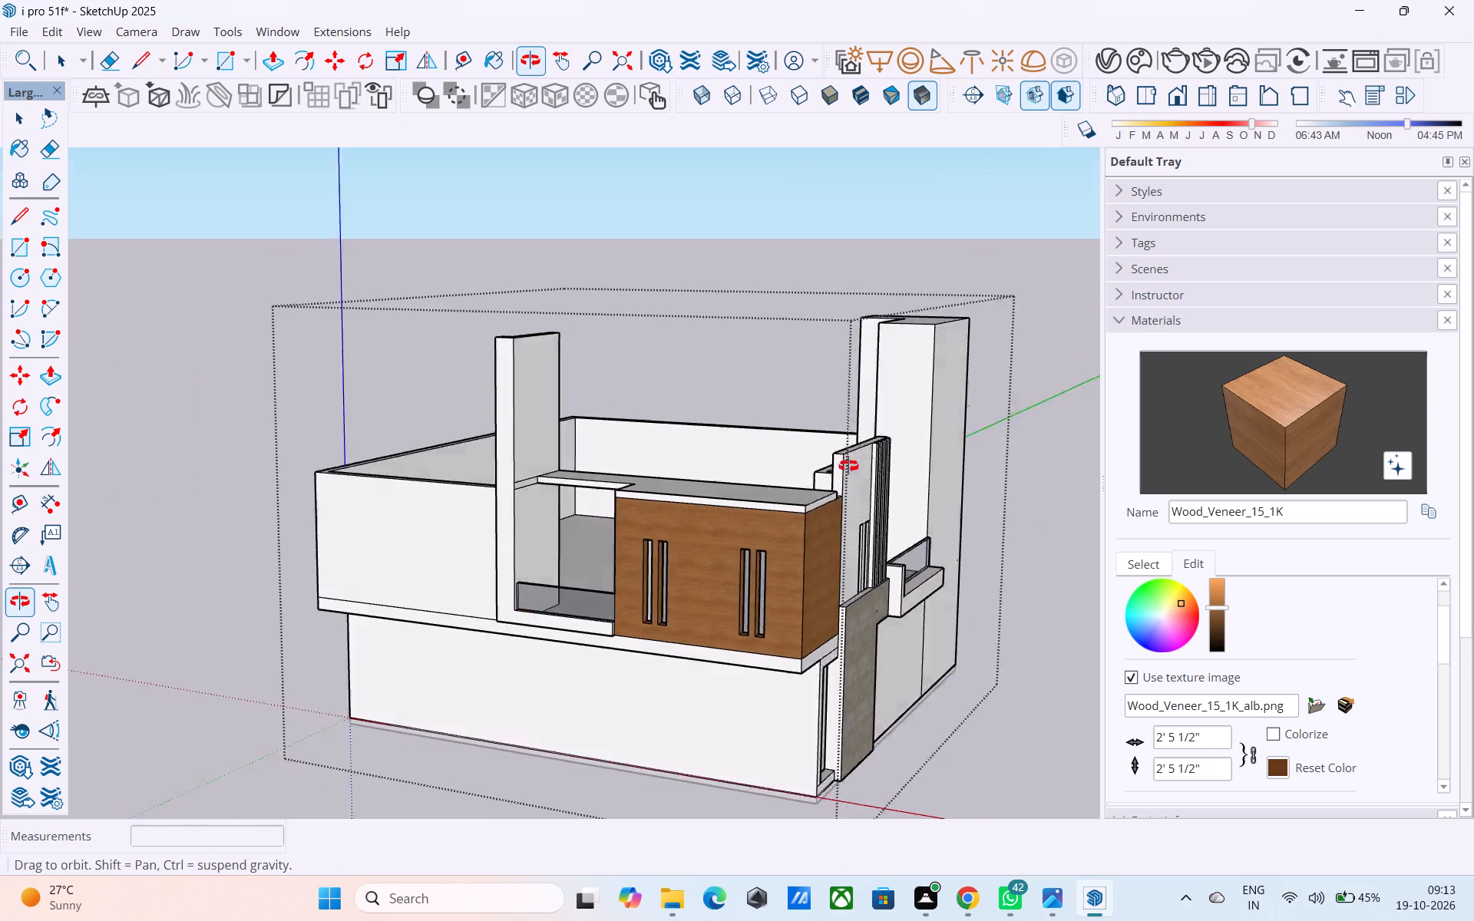
middle_drag(848, 466, 657, 434)
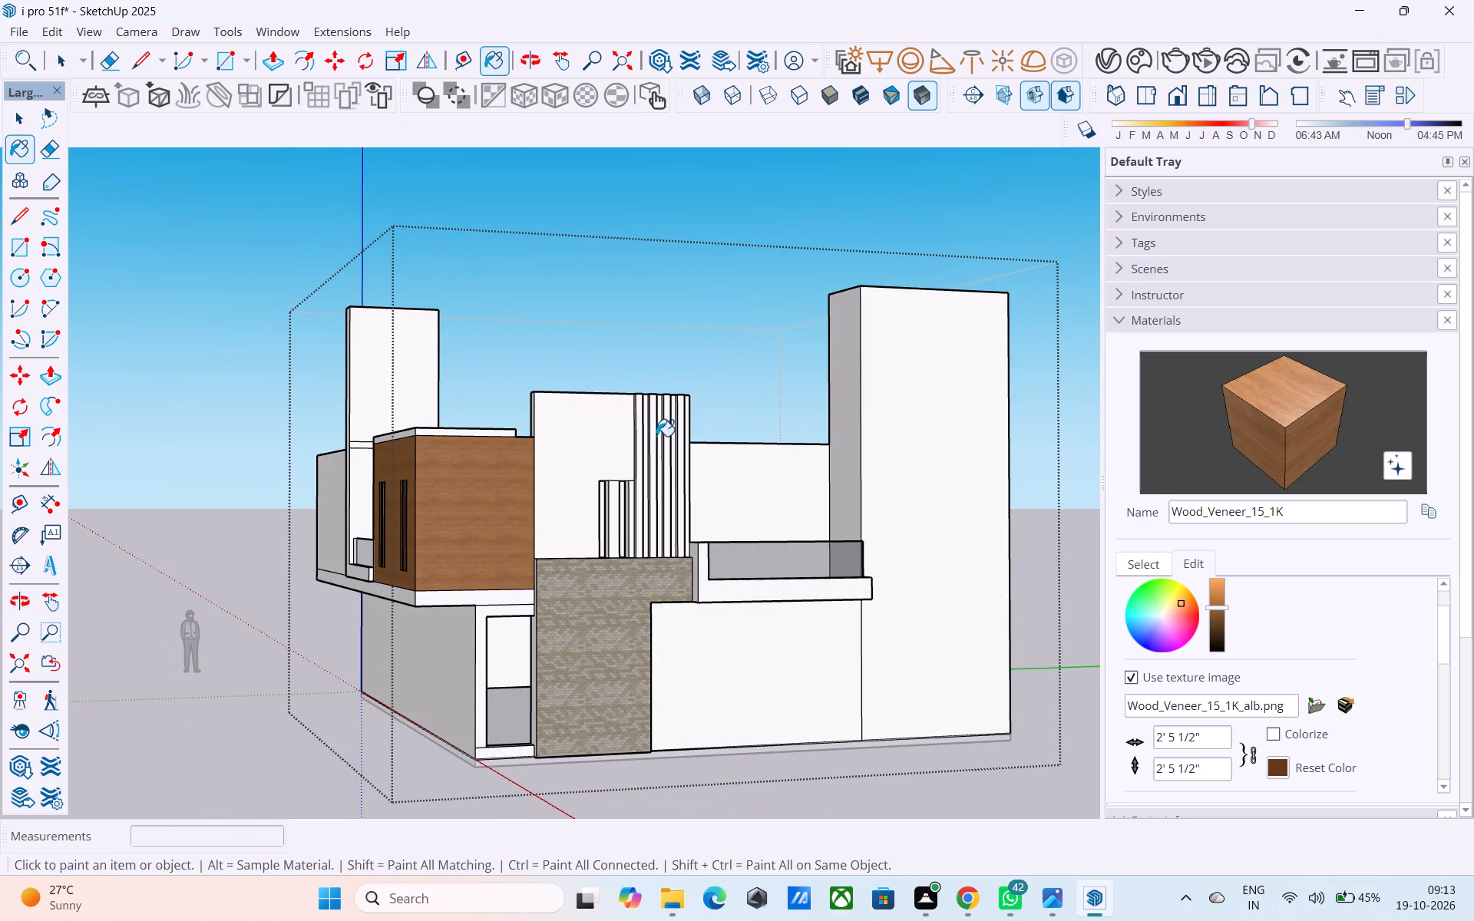
middle_drag(656, 477, 669, 517)
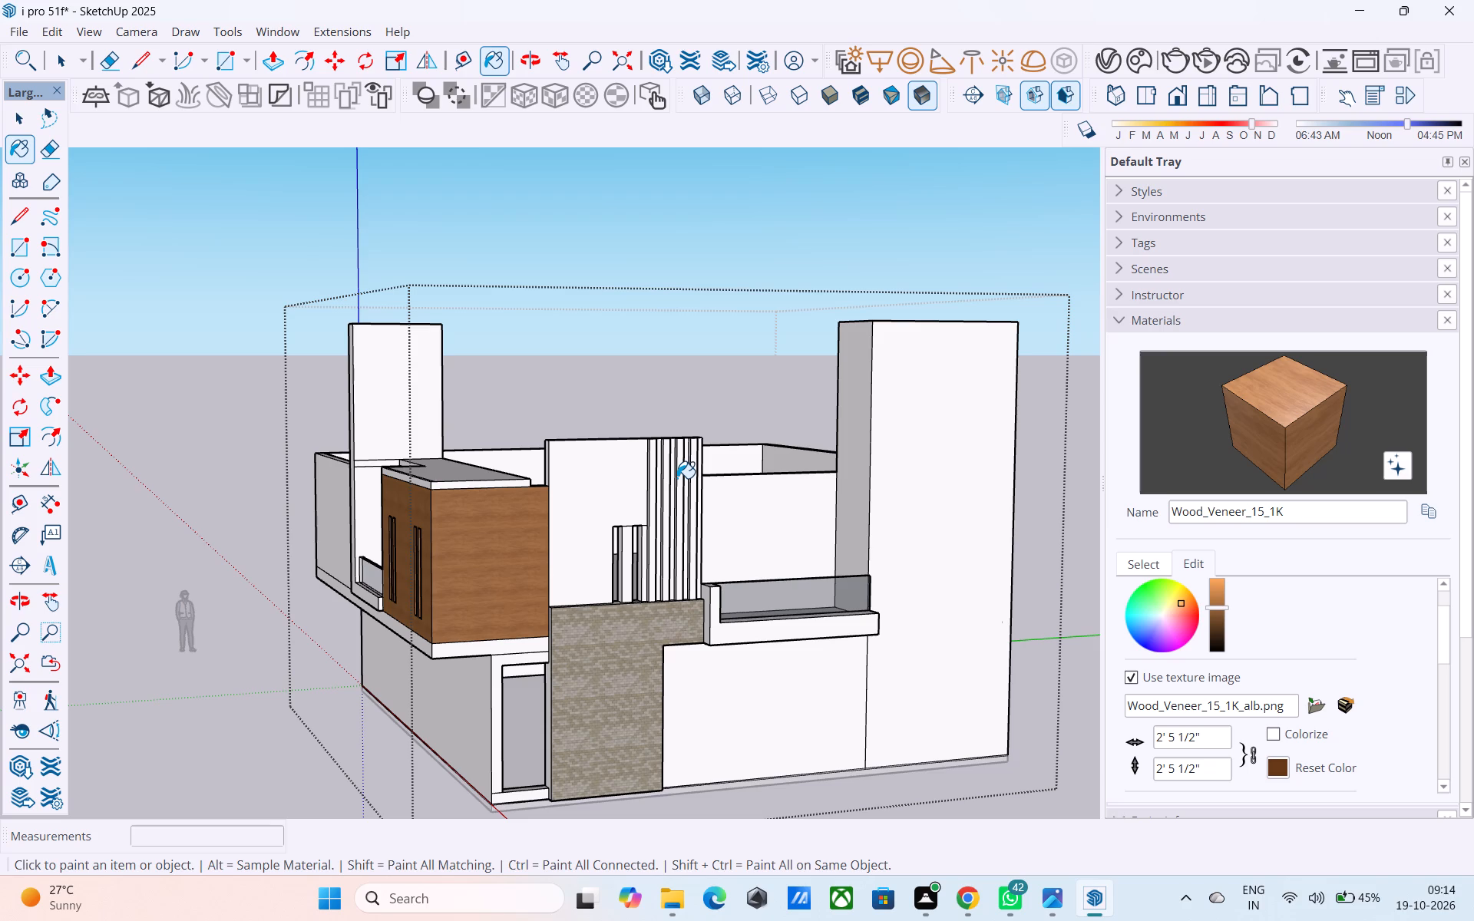
scroll(676, 480, down, 3)
middle_drag(676, 484, 648, 552)
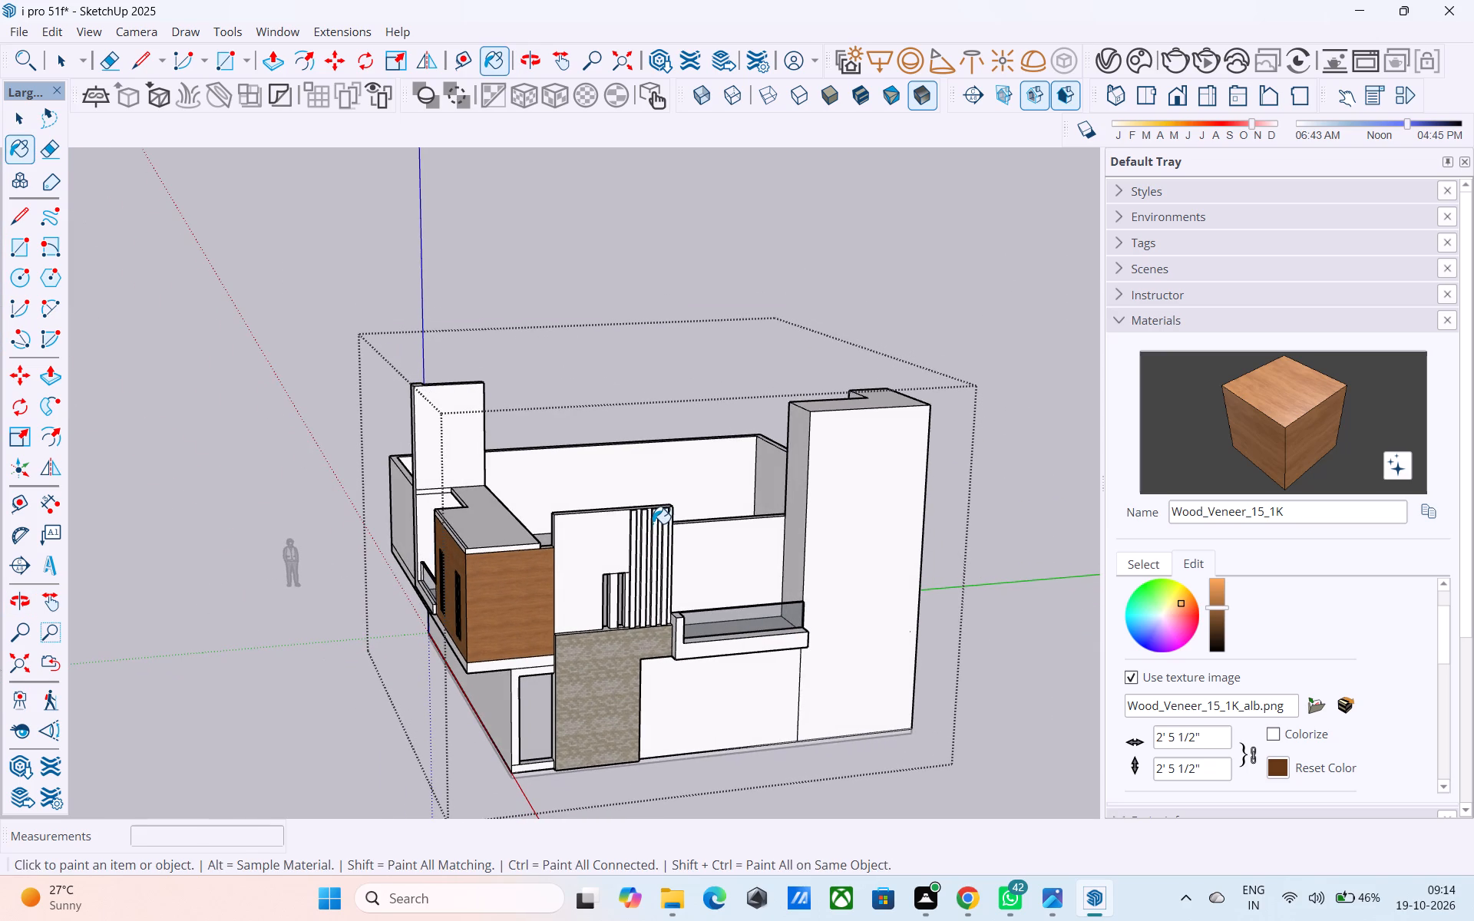
key(space)
scroll(659, 510, up, 1)
scroll(659, 510, down, 3)
middle_drag(659, 510, 1080, 457)
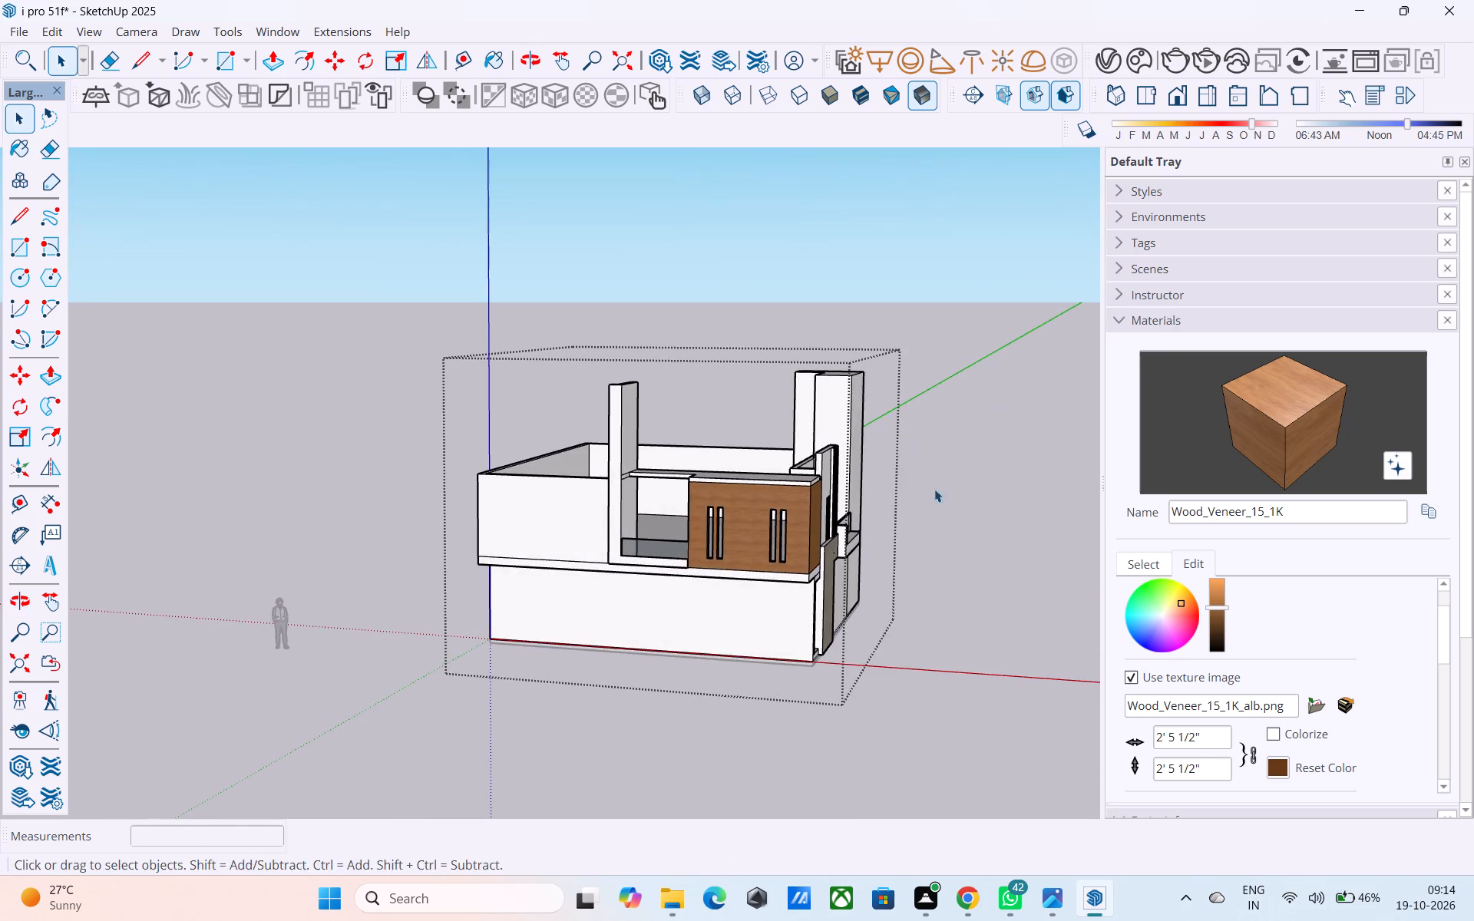
Draw a 6" by 6" square on the recessed roof slab's front edge, at the corner against the tall fin wall.
middle_drag(544, 525, 425, 537)
scroll(630, 470, up, 8)
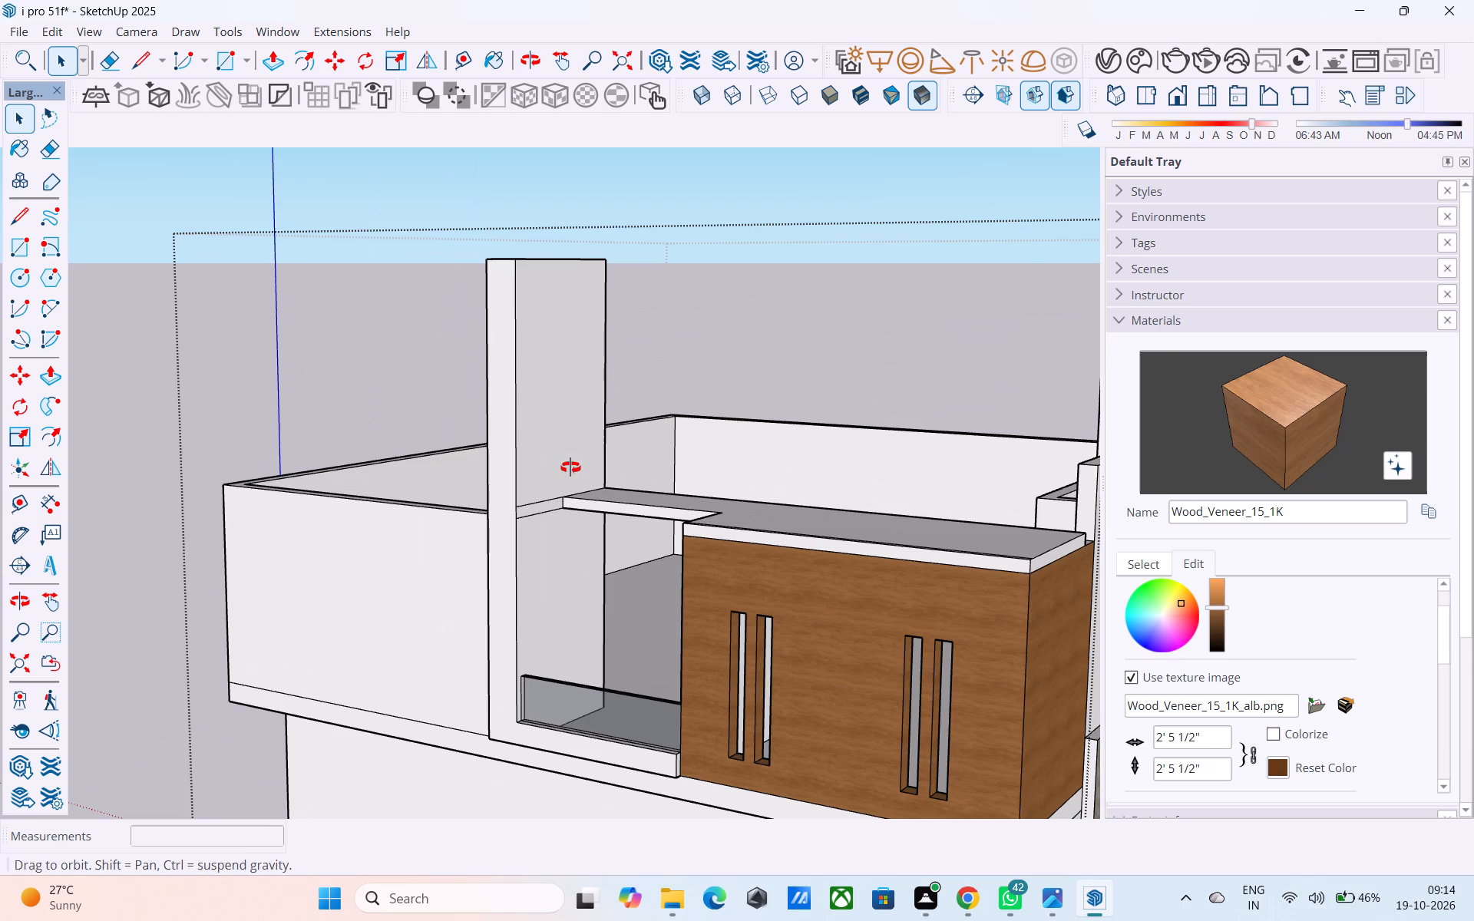
middle_click(570, 467)
scroll(575, 454, up, 1)
middle_click(575, 454)
scroll(564, 527, up, 3)
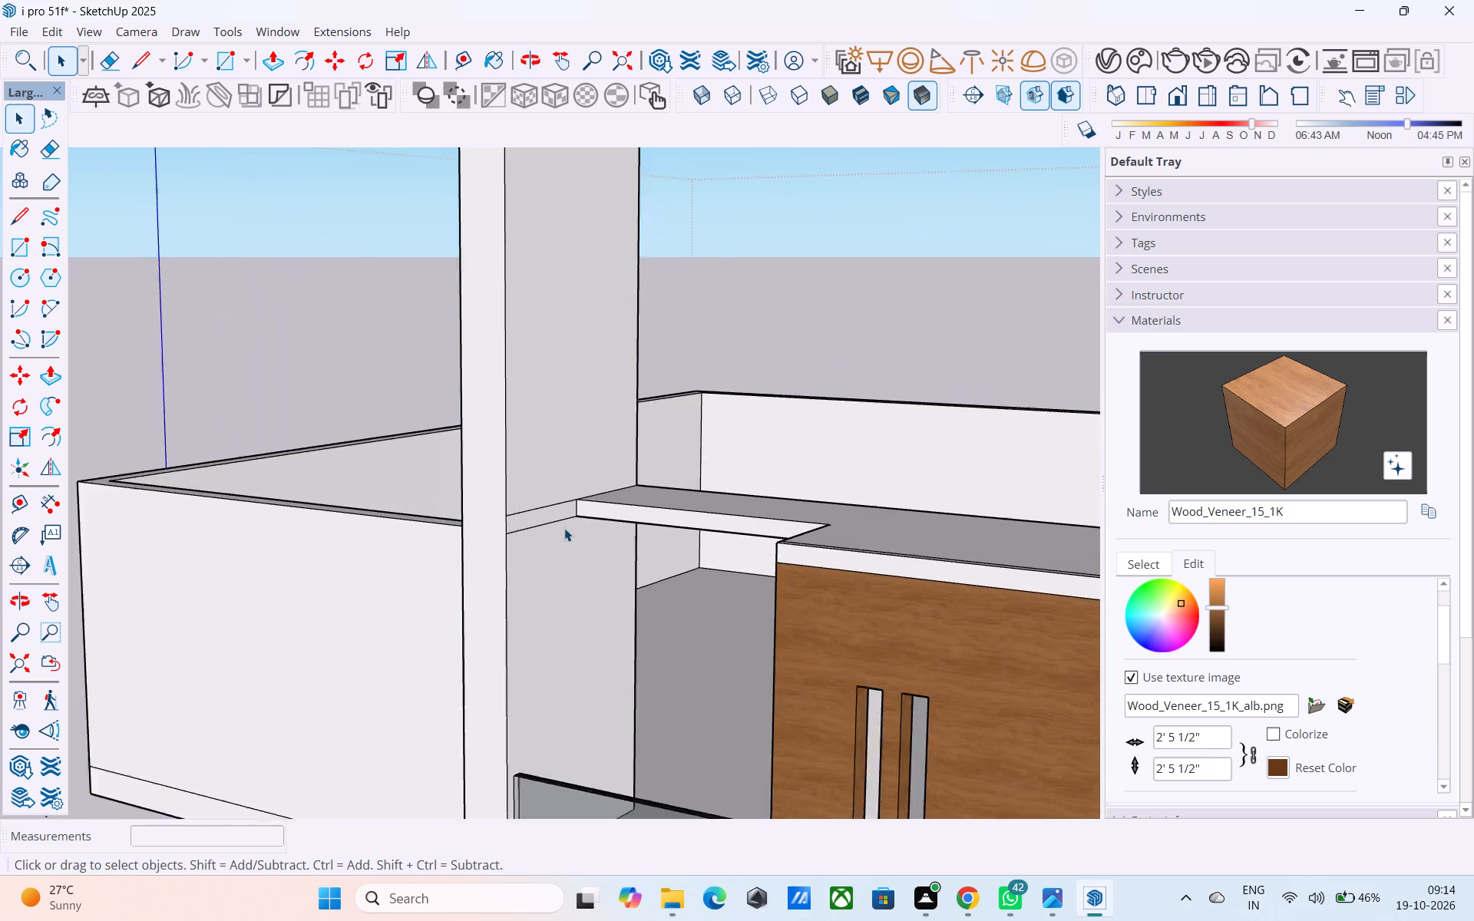
scroll(564, 528, up, 4)
middle_click(566, 535)
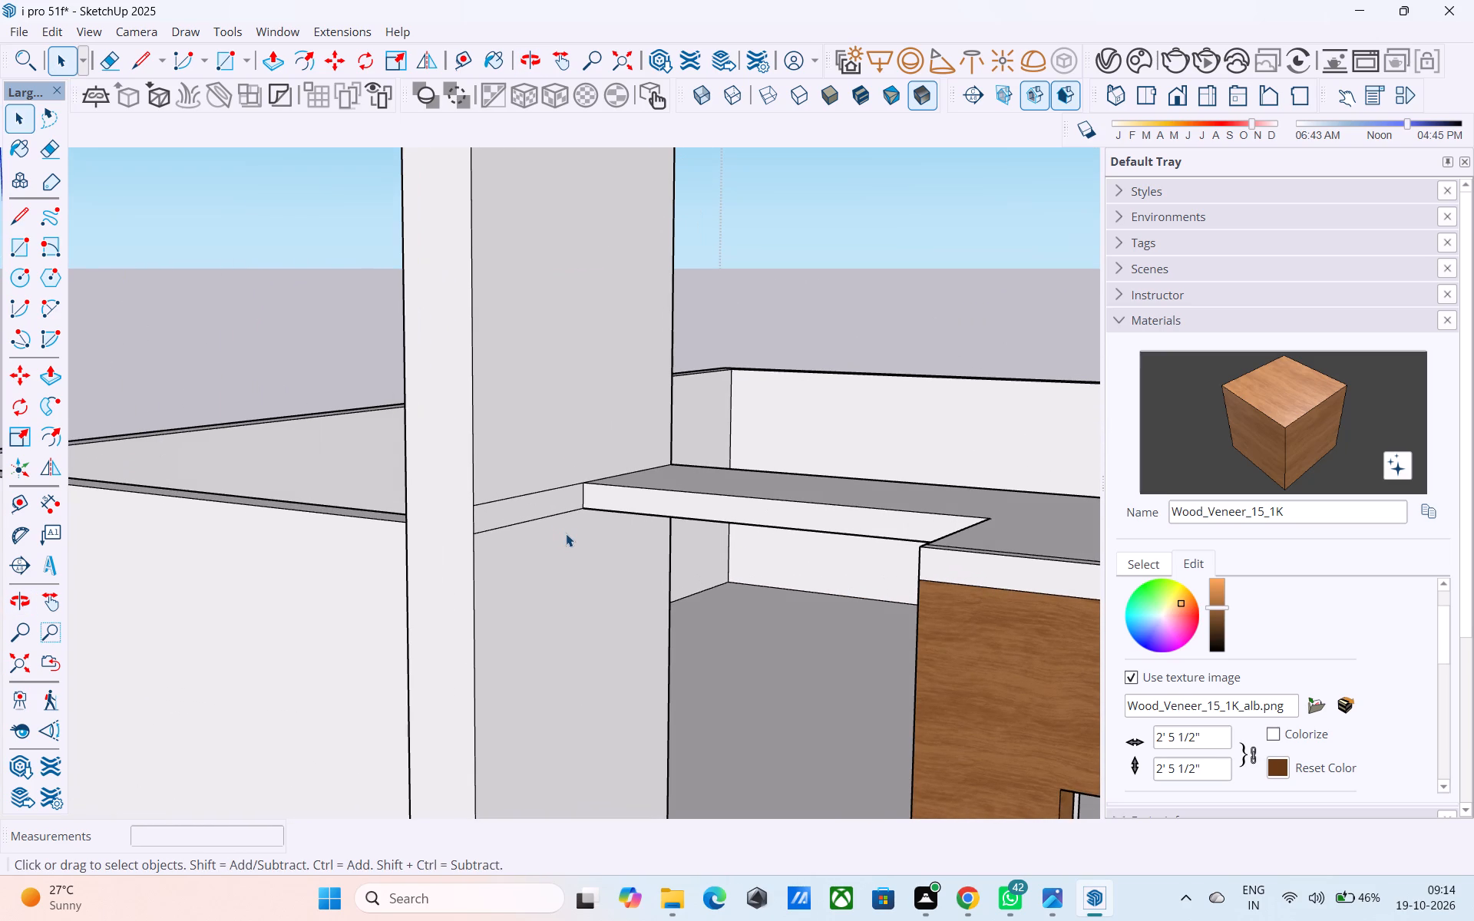
scroll(574, 496, up, 2)
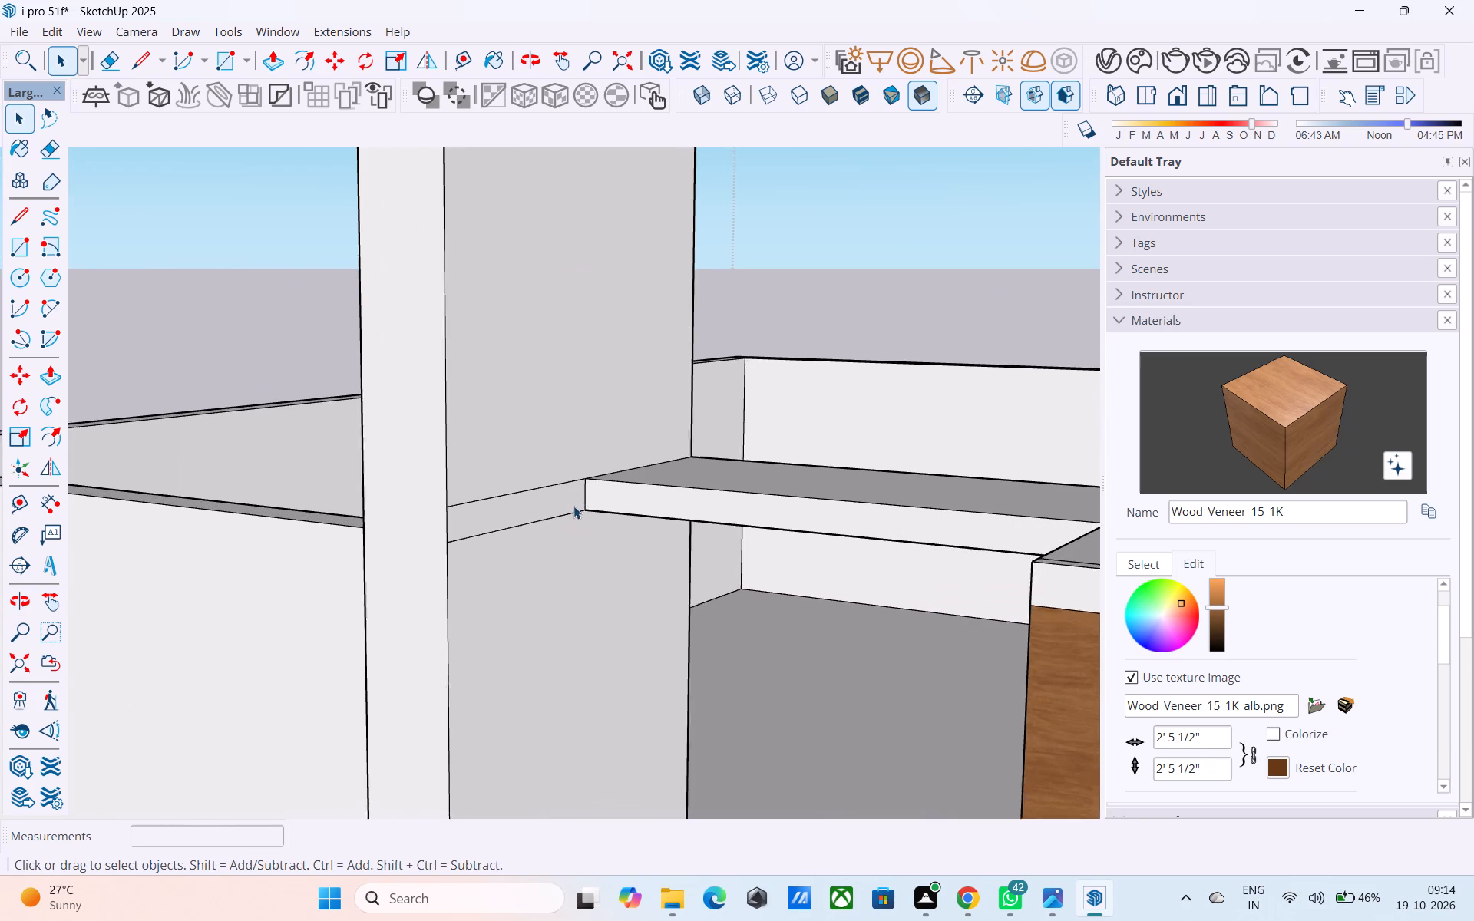
scroll(573, 506, up, 1)
middle_drag(572, 510, 563, 500)
scroll(626, 483, up, 3)
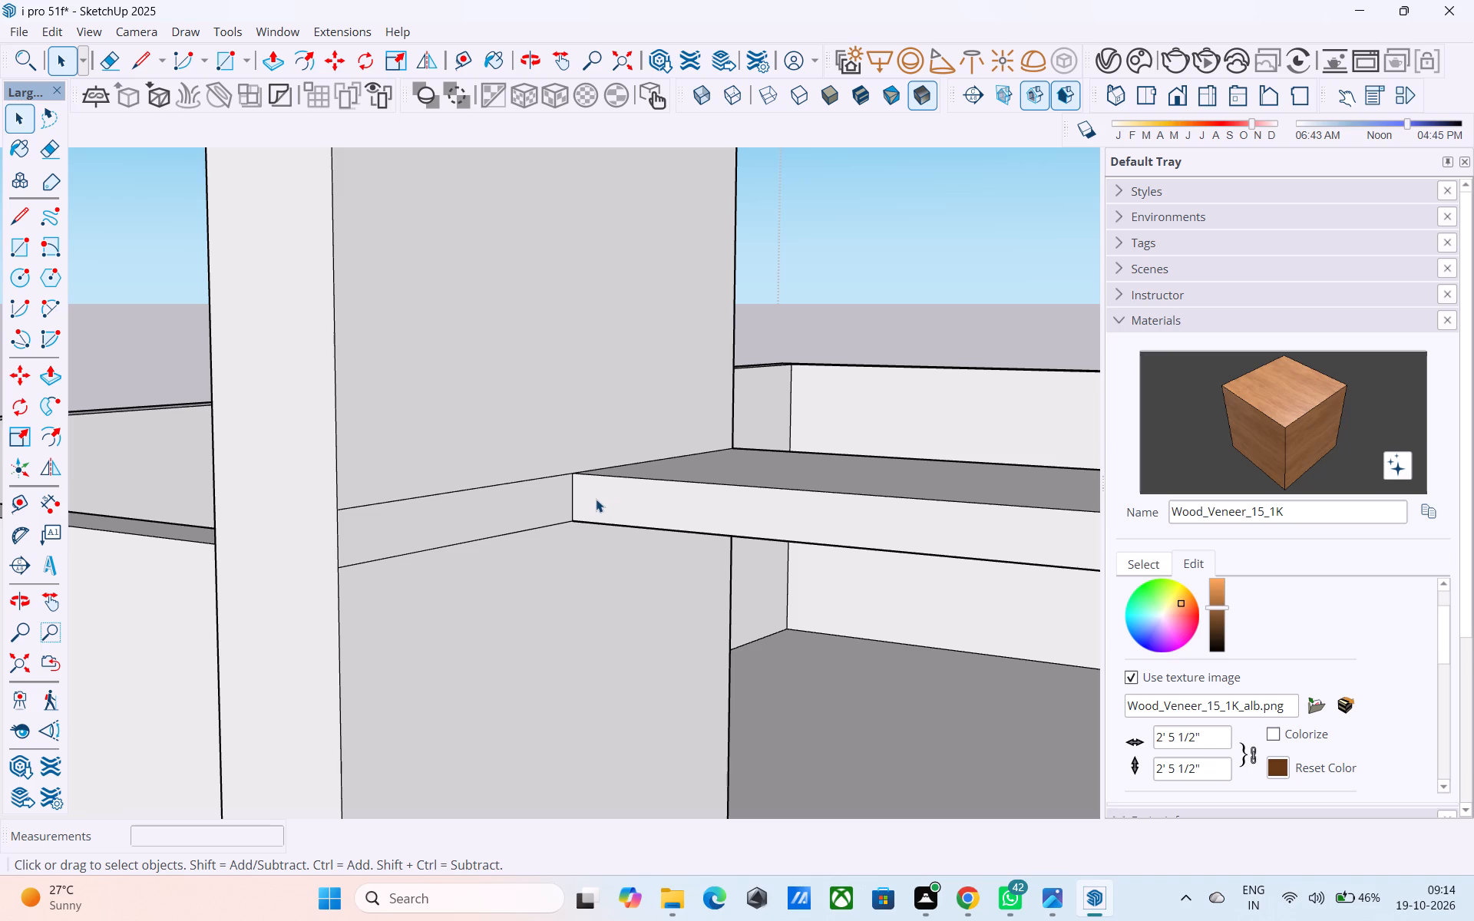
key(r)
click(581, 472)
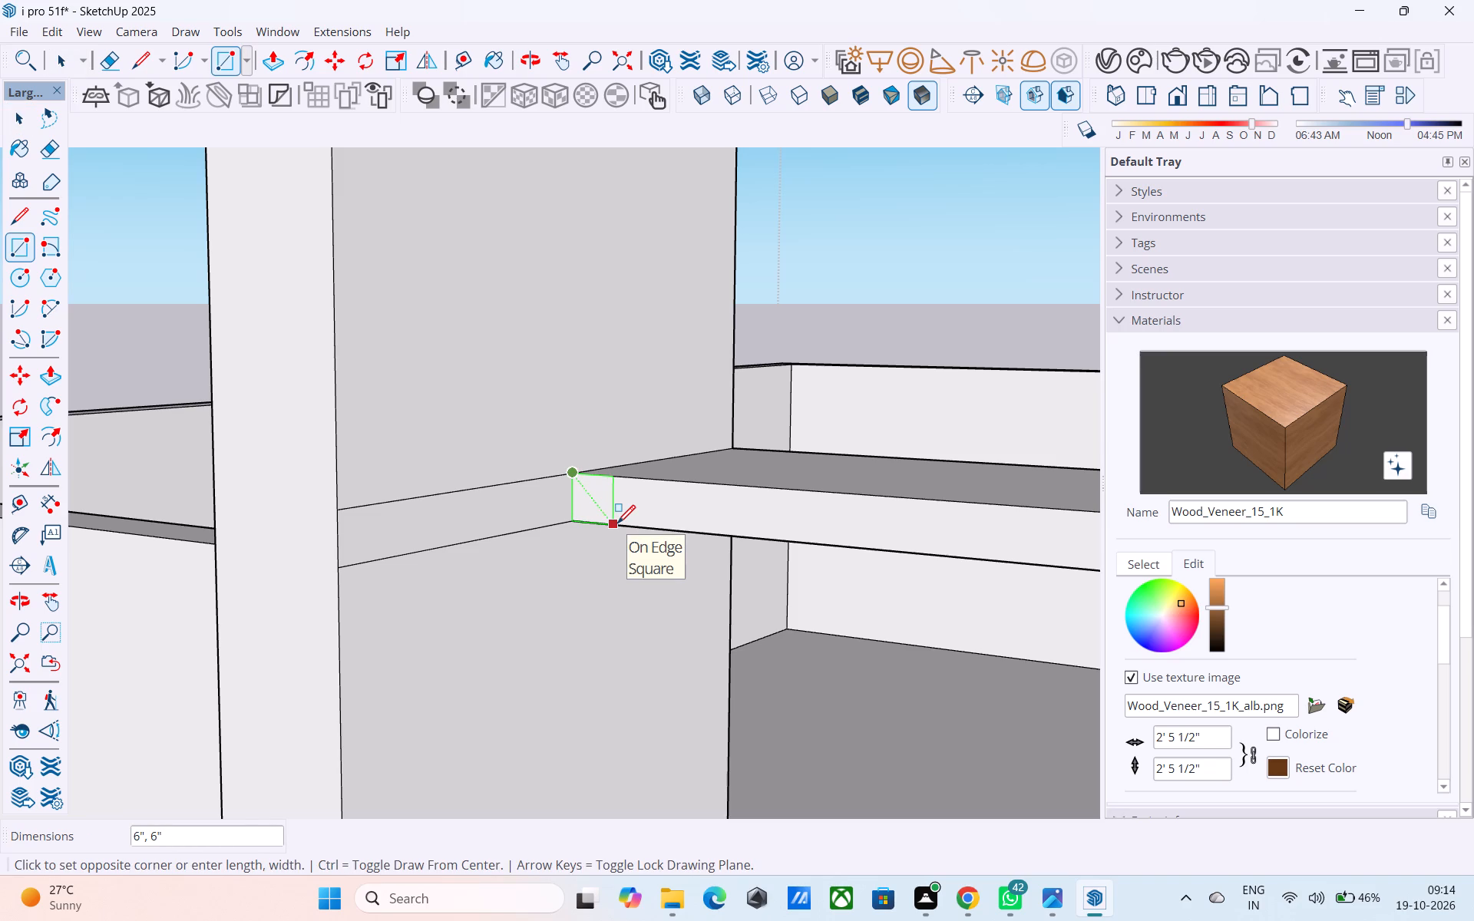
click(617, 525)
Copy the square about 7' 6" along the slab edge to its far end and divide the spacing into 8 equal copies.
scroll(617, 525, up, 1)
key(space)
click(597, 506)
scroll(596, 503, down, 5)
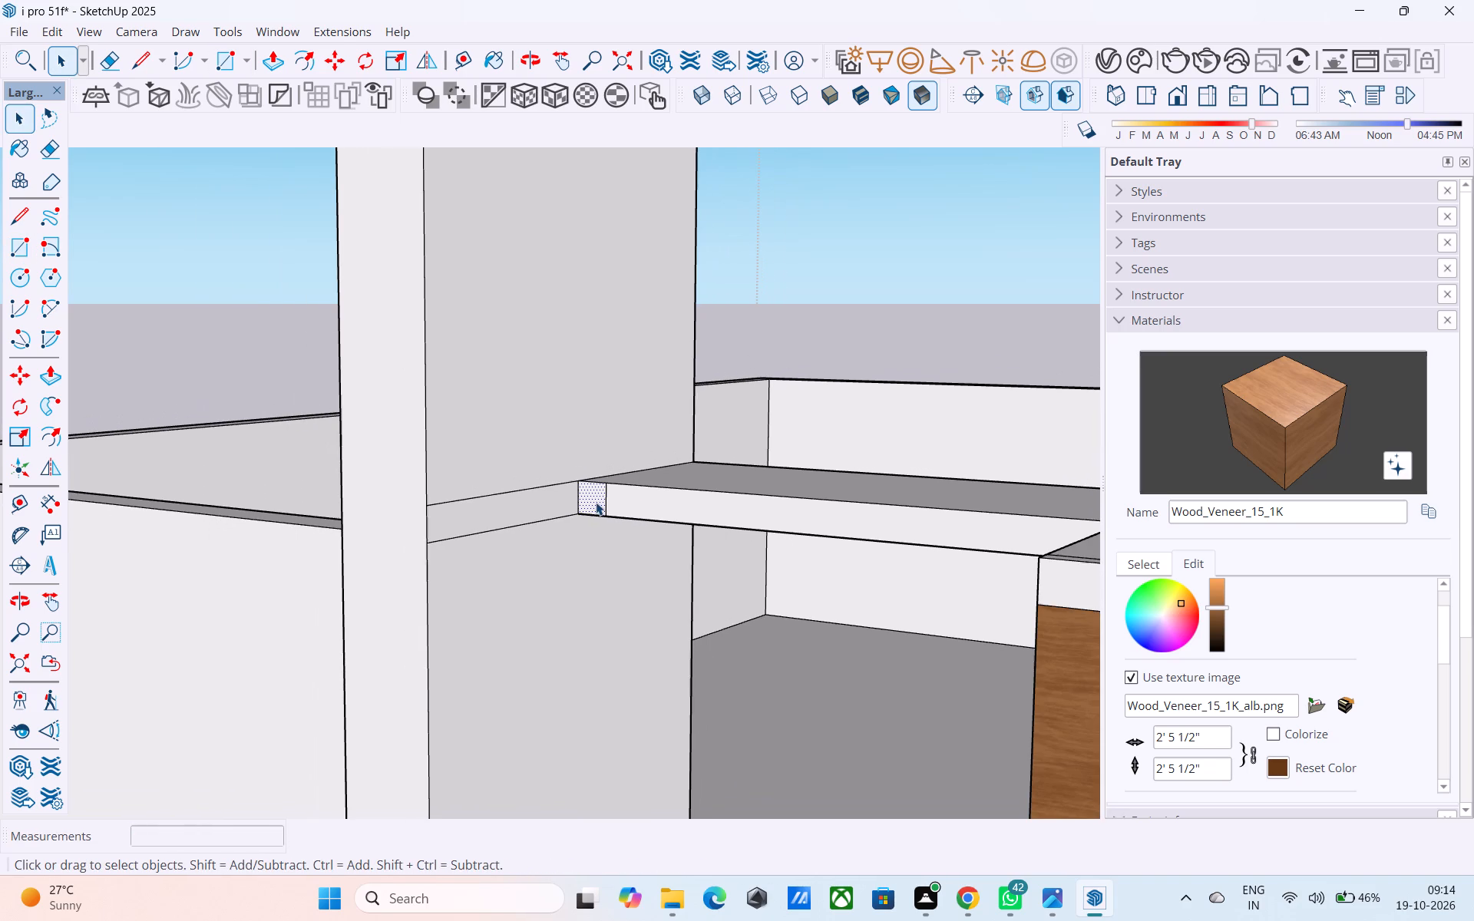
key(m)
click(575, 485)
middle_drag(917, 530, 917, 528)
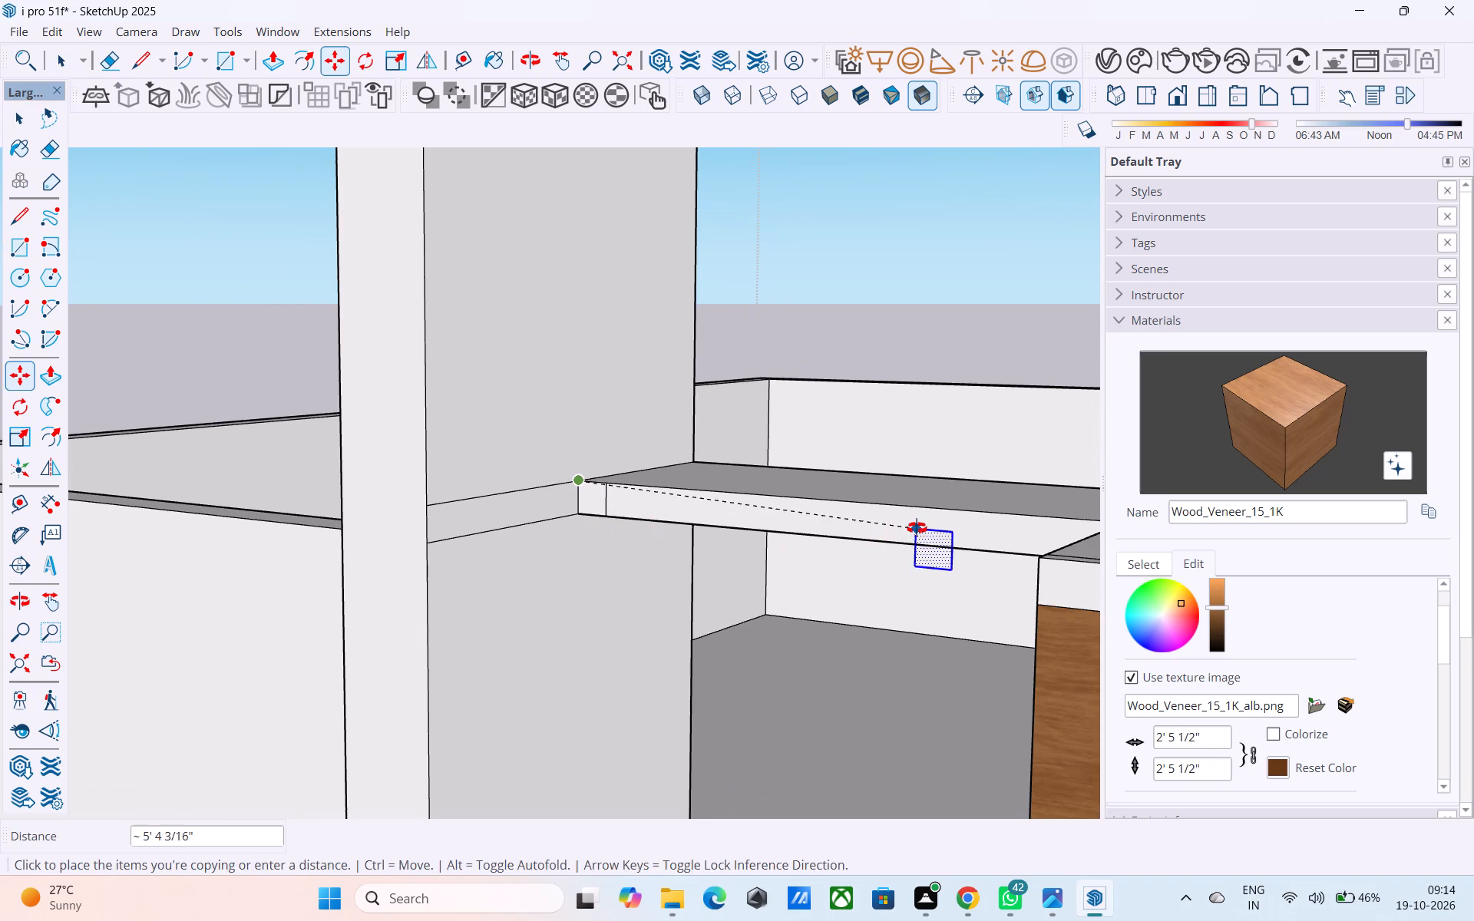
middle_drag(917, 528, 944, 636)
scroll(806, 664, up, 3)
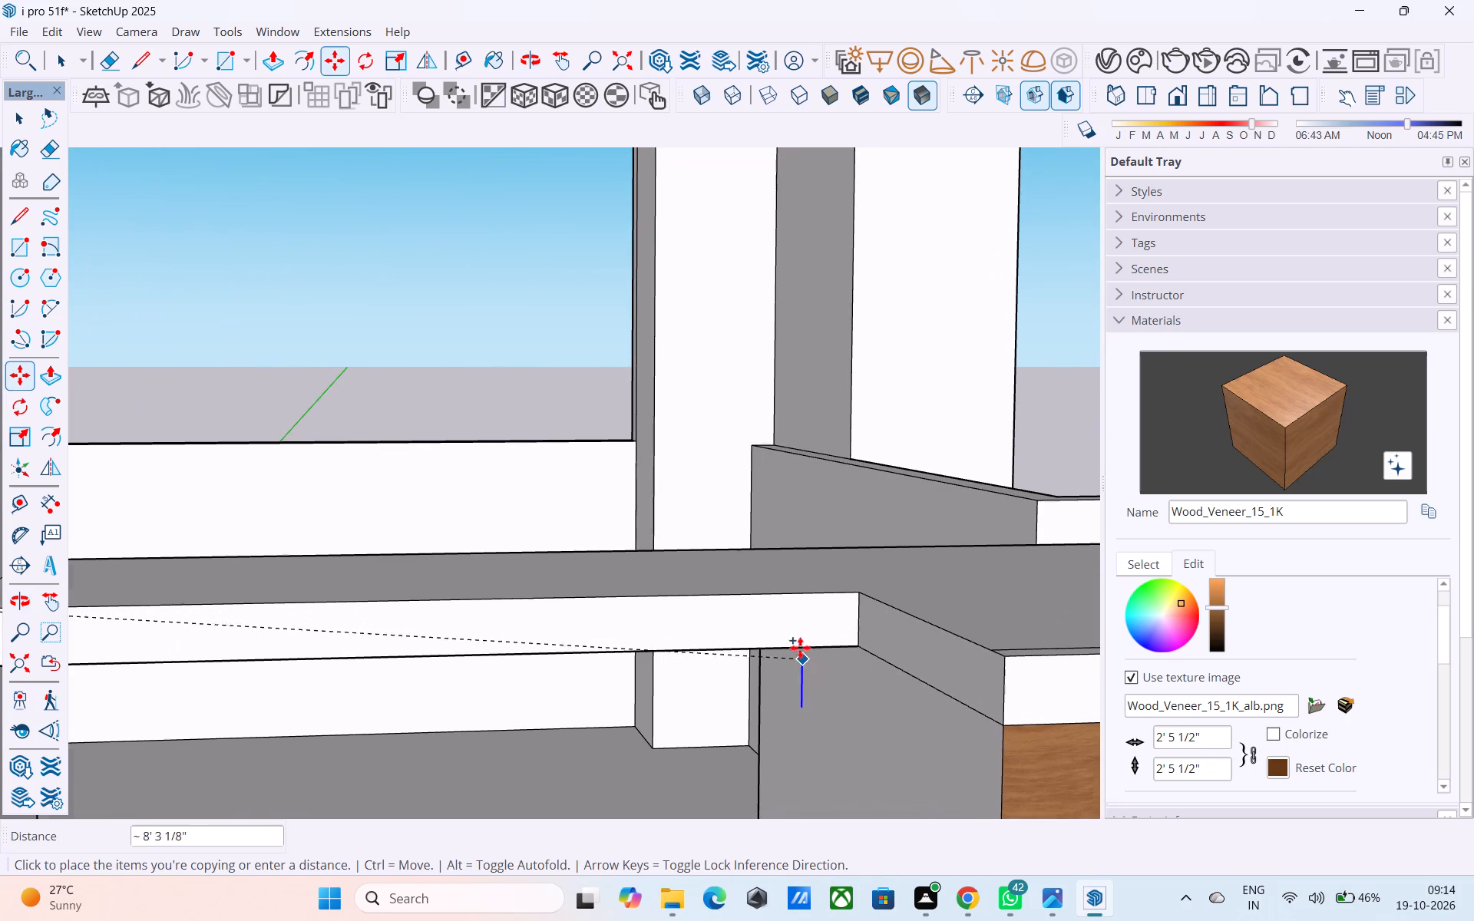
click(807, 593)
key(slash)
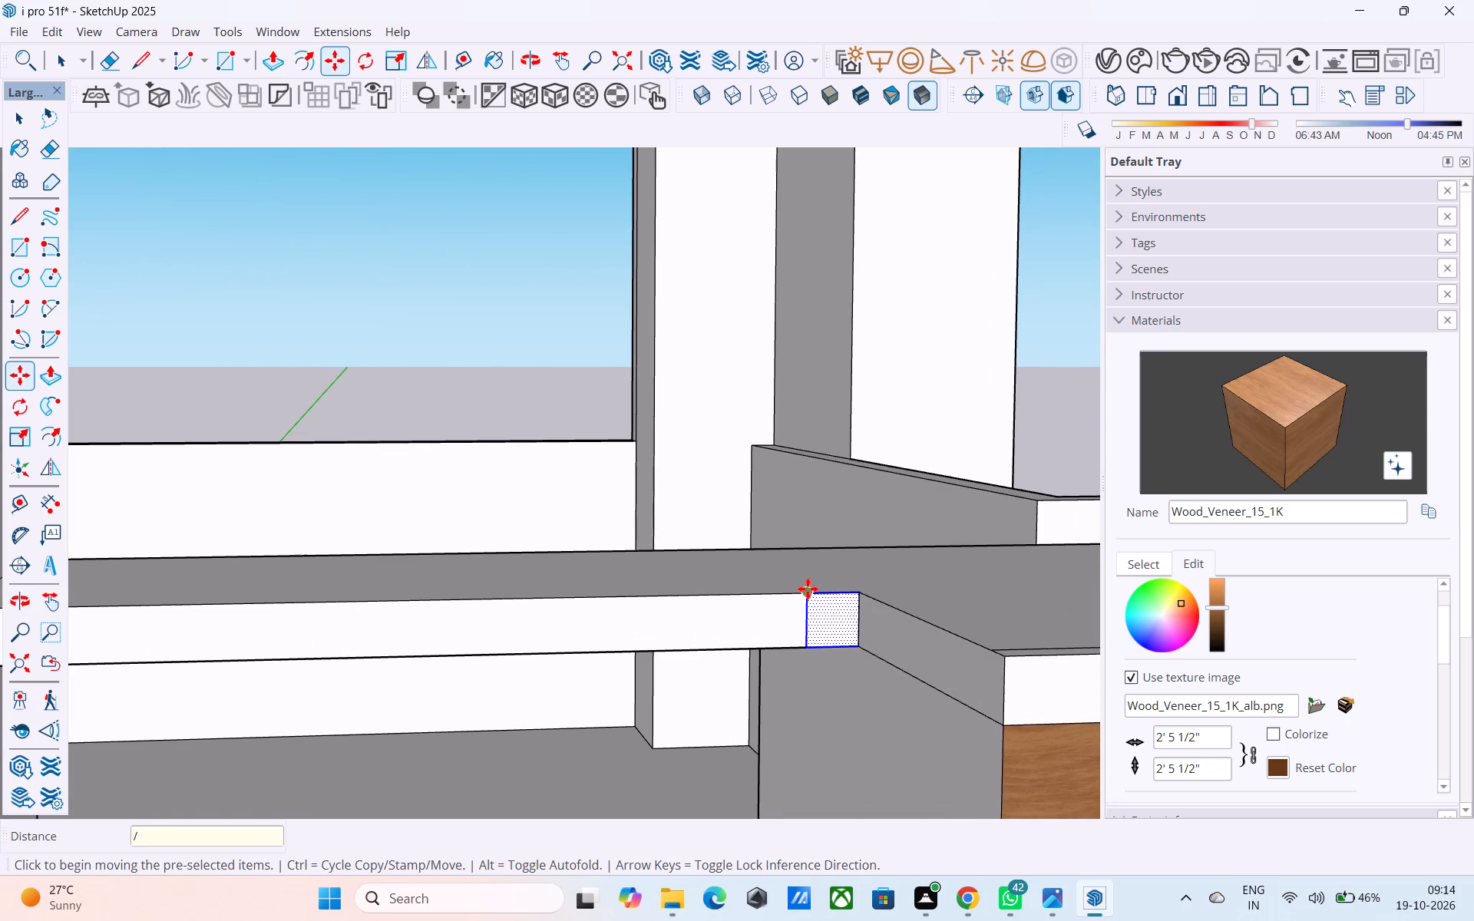
key(8)
key(Return)
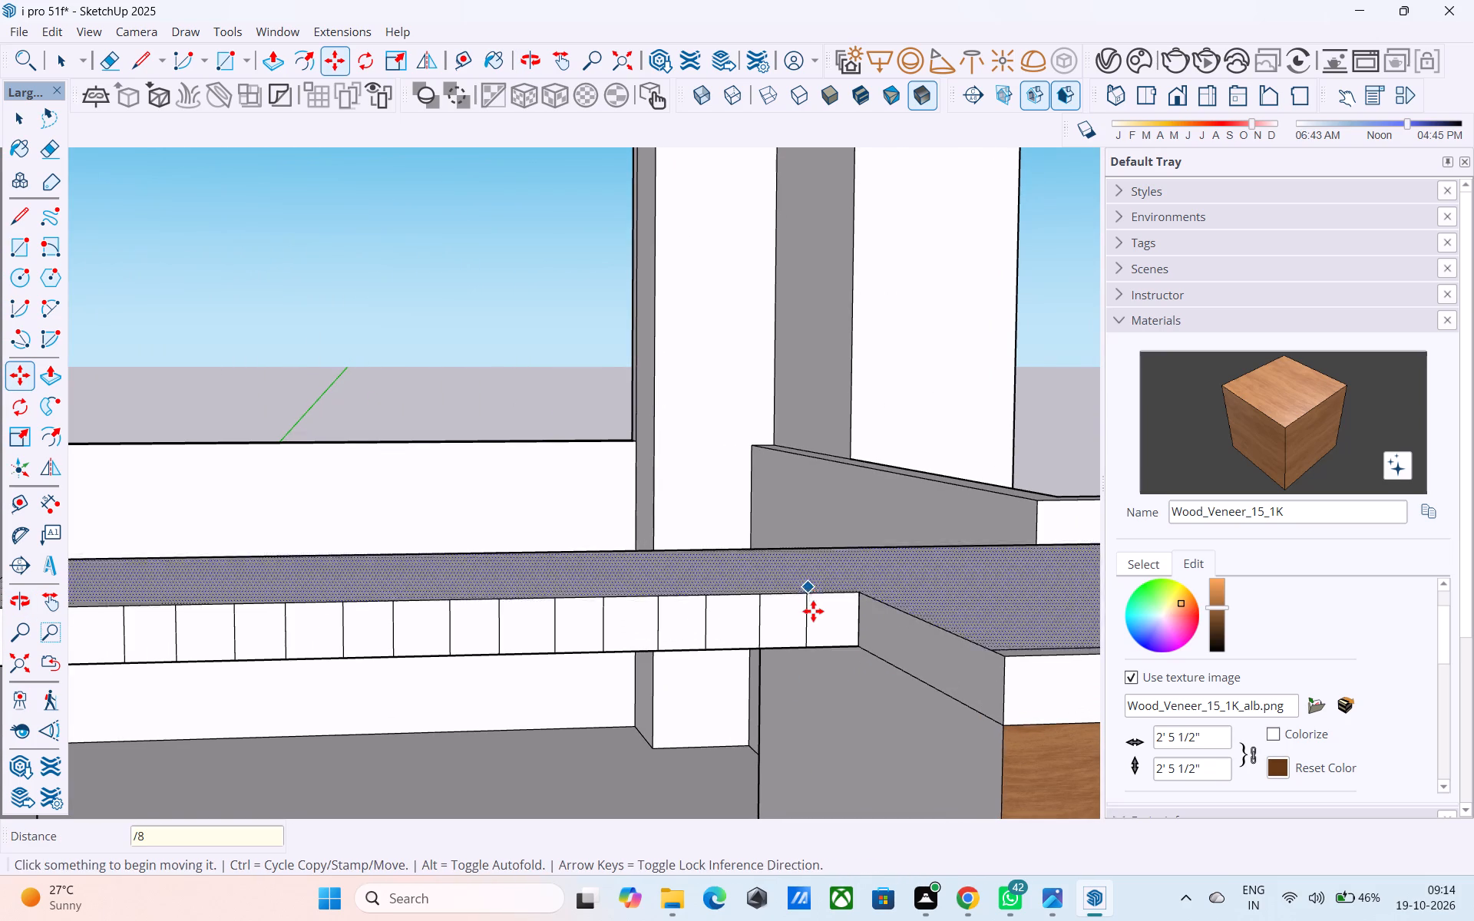
Push/Pull the first square beside the fin wall outward 3' 7" to form a pergola bar.
scroll(813, 603, down, 6)
middle_drag(813, 614, 682, 627)
scroll(392, 619, up, 3)
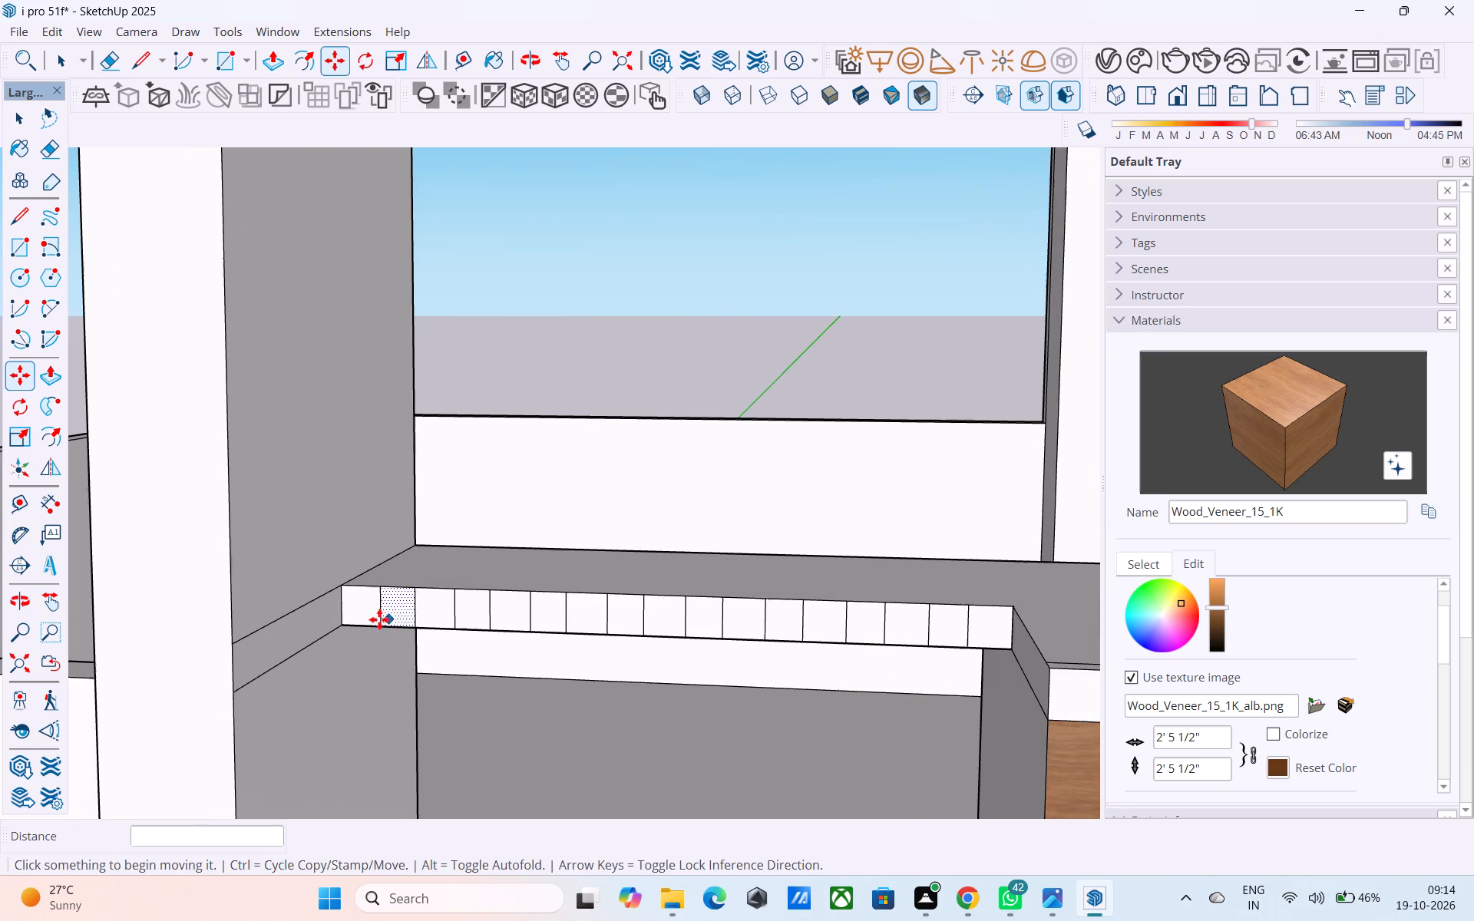
key(space)
scroll(373, 601, up, 6)
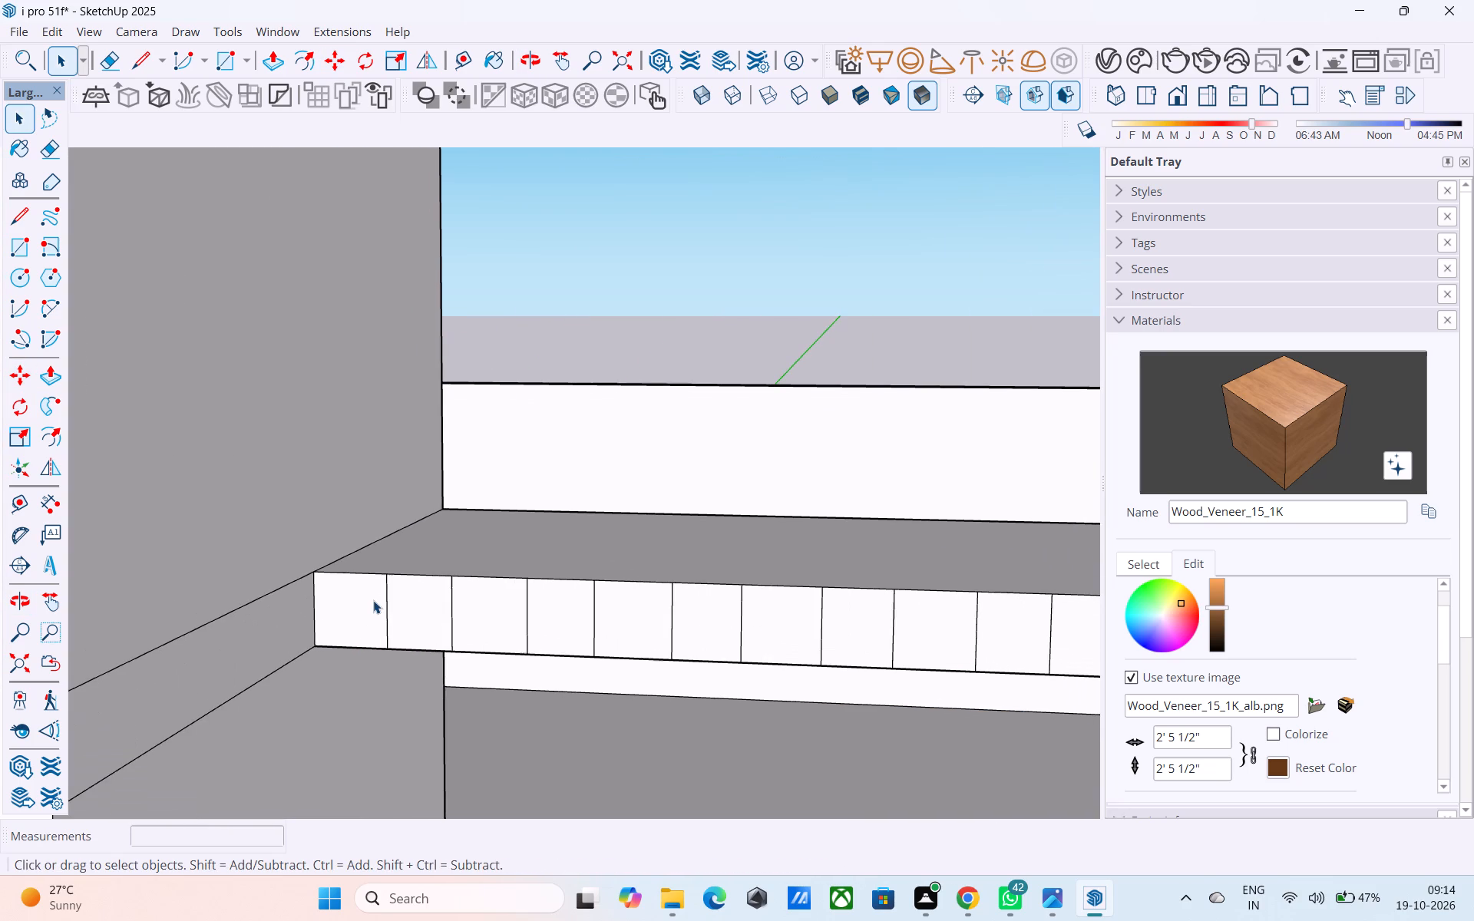
click(373, 600)
key(p)
click(373, 600)
scroll(362, 616, down, 5)
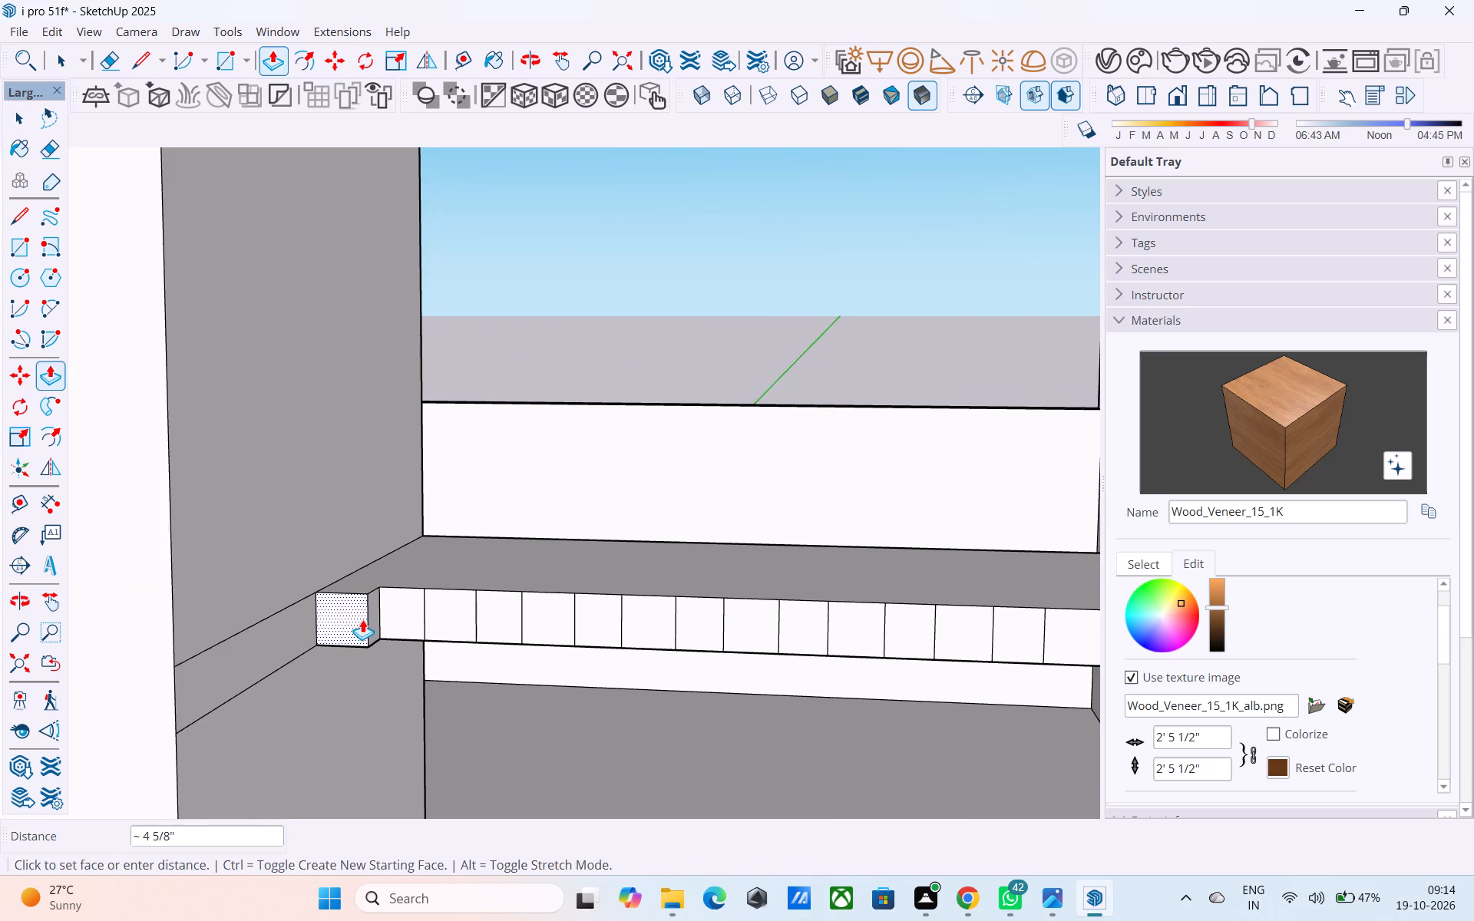
scroll(362, 619, down, 4)
click(246, 699)
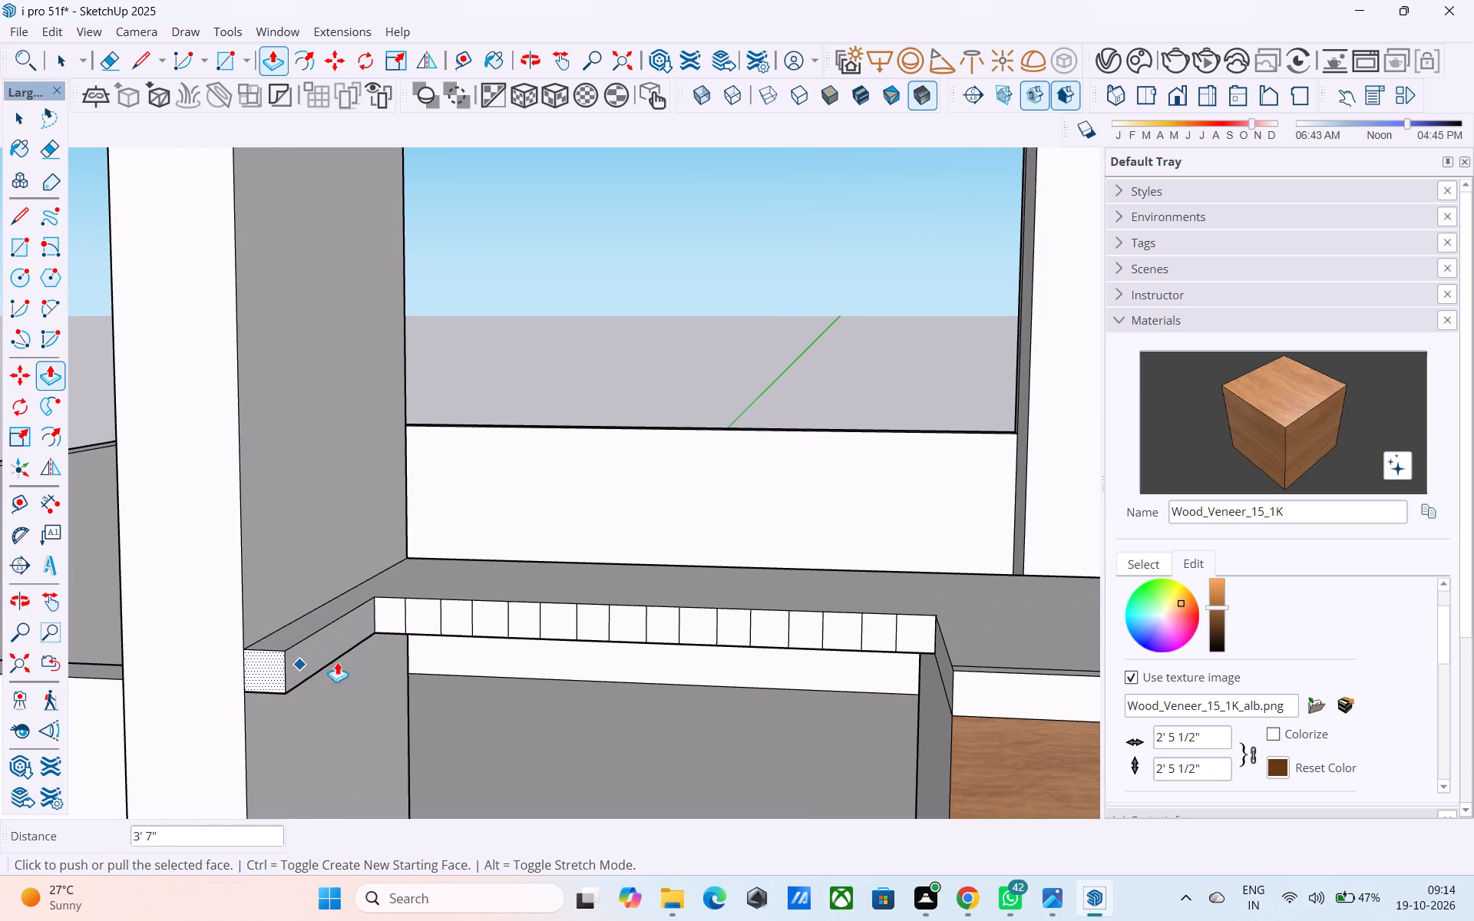
Push/Pull the remaining eight squares along the slab edge outward 3' 7" to match the first bar, keeping the gaps between them.
key(space)
click(425, 622)
key(p)
double_click(425, 622)
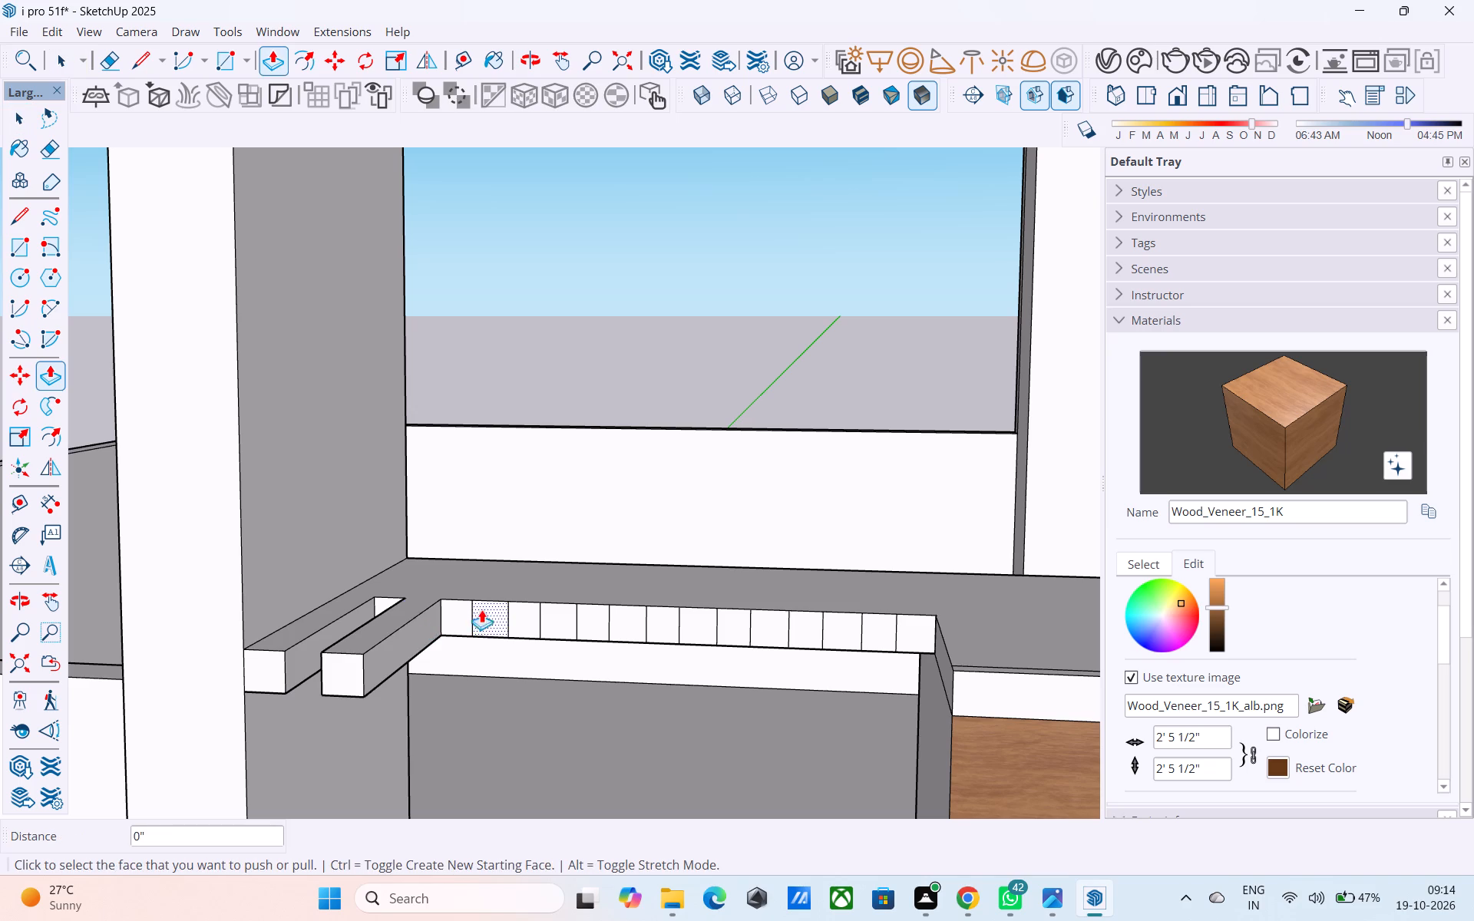
double_click(492, 606)
double_click(552, 614)
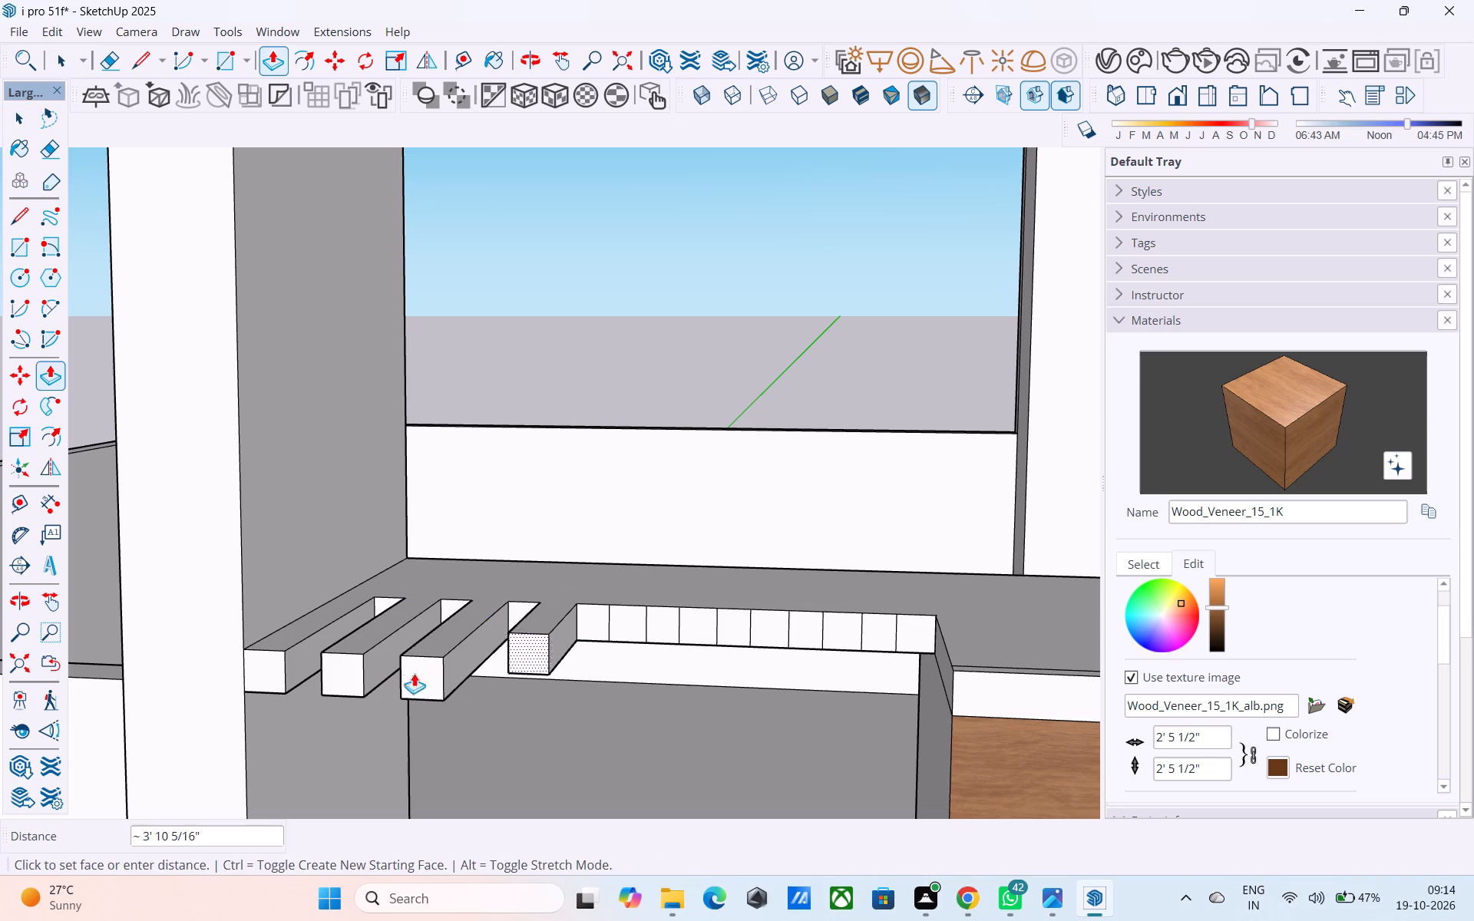
click(400, 669)
double_click(632, 629)
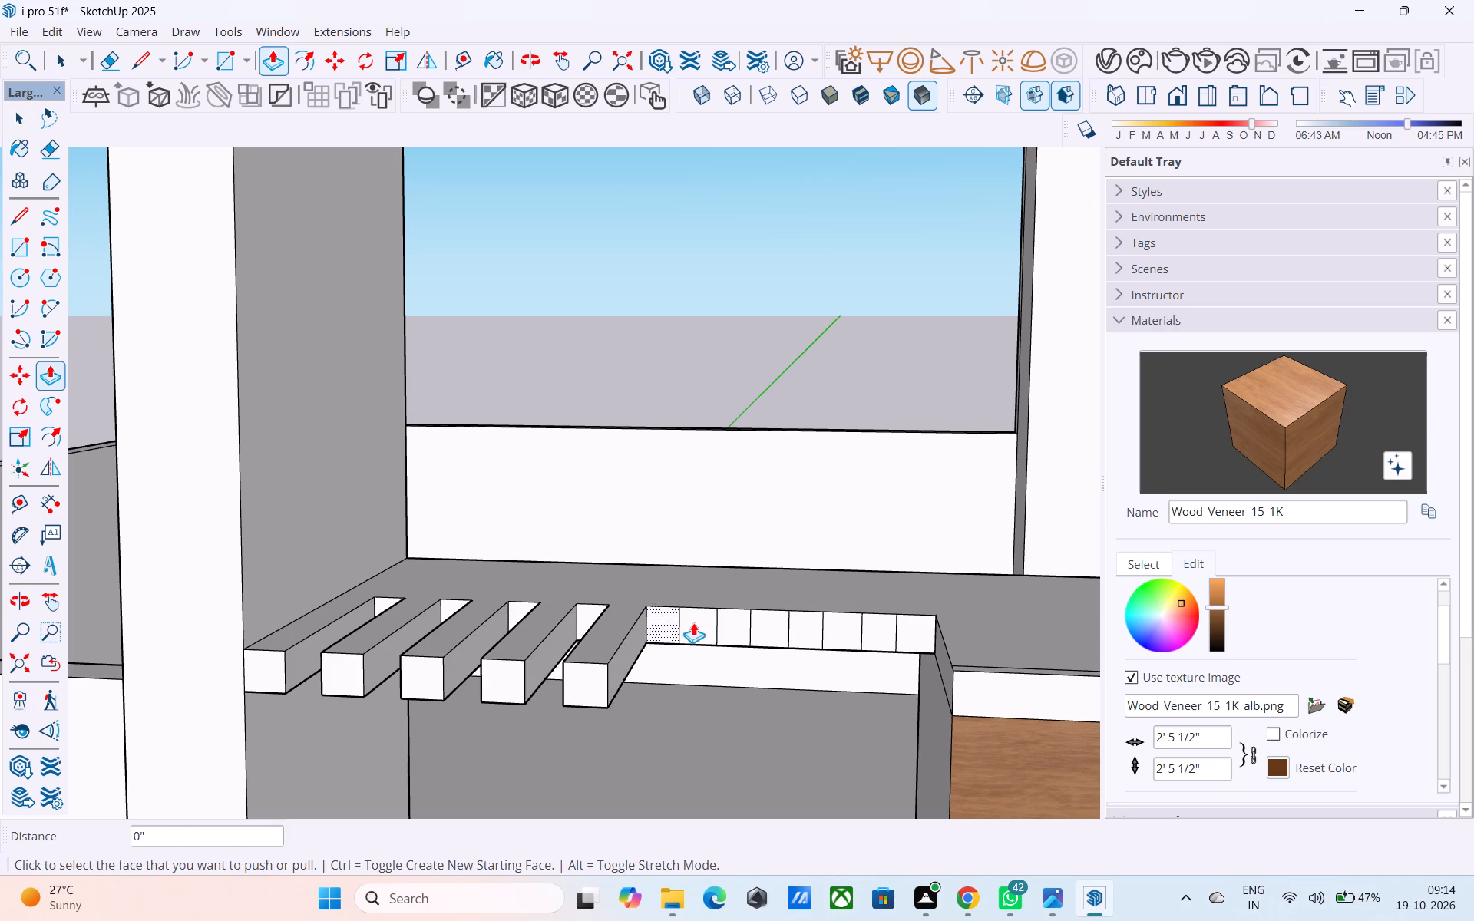
double_click(702, 619)
double_click(785, 619)
double_click(841, 621)
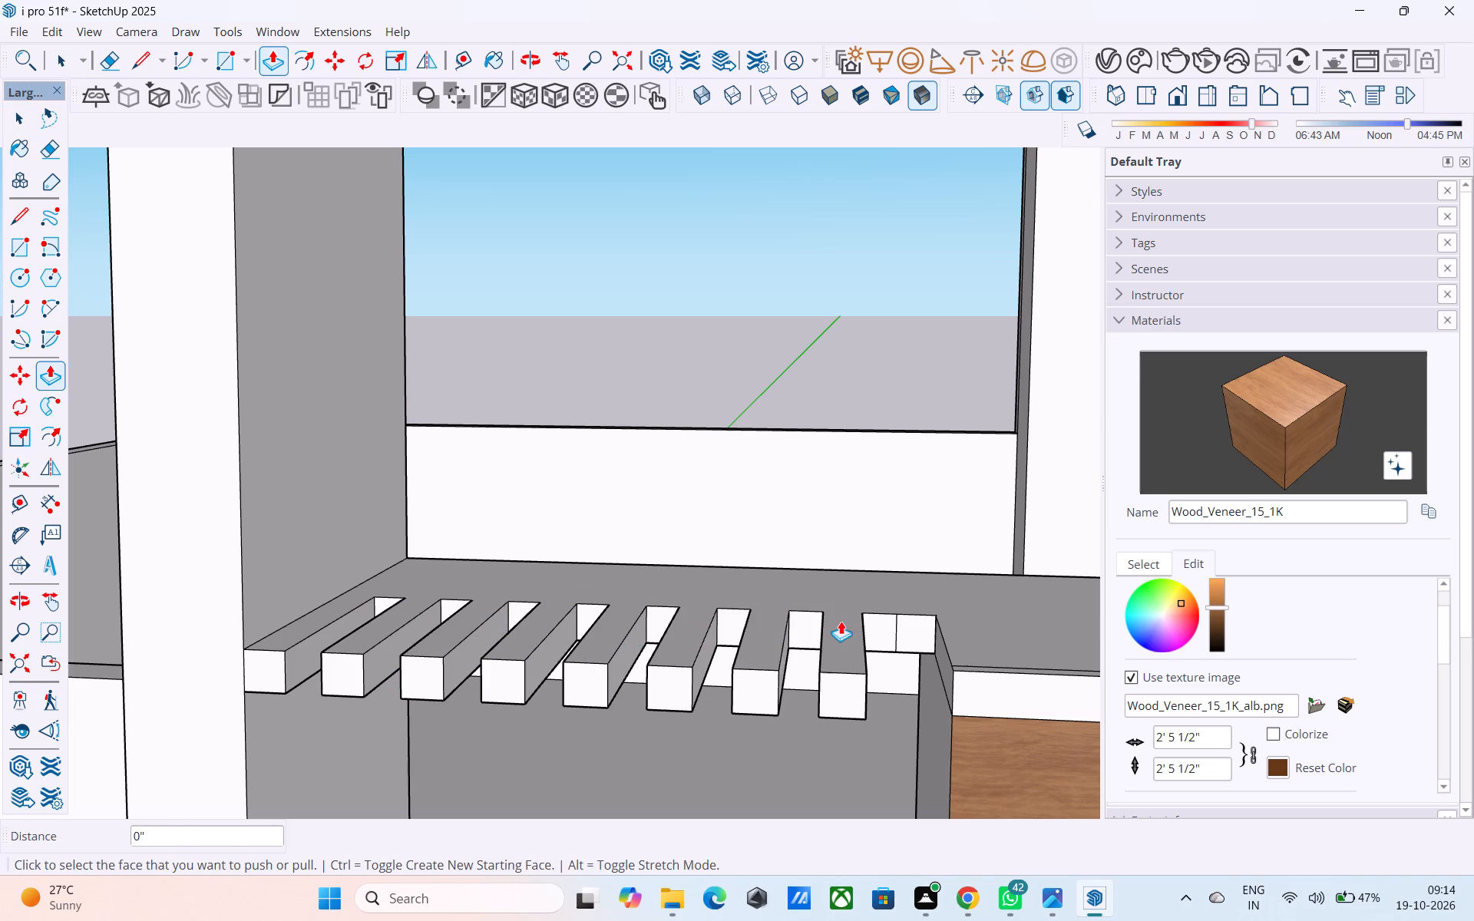
double_click(914, 624)
key(space)
Examine the row of pergola bars between the fin wall and wood-clad corner from above, below and the front.
middle_drag(907, 630, 869, 659)
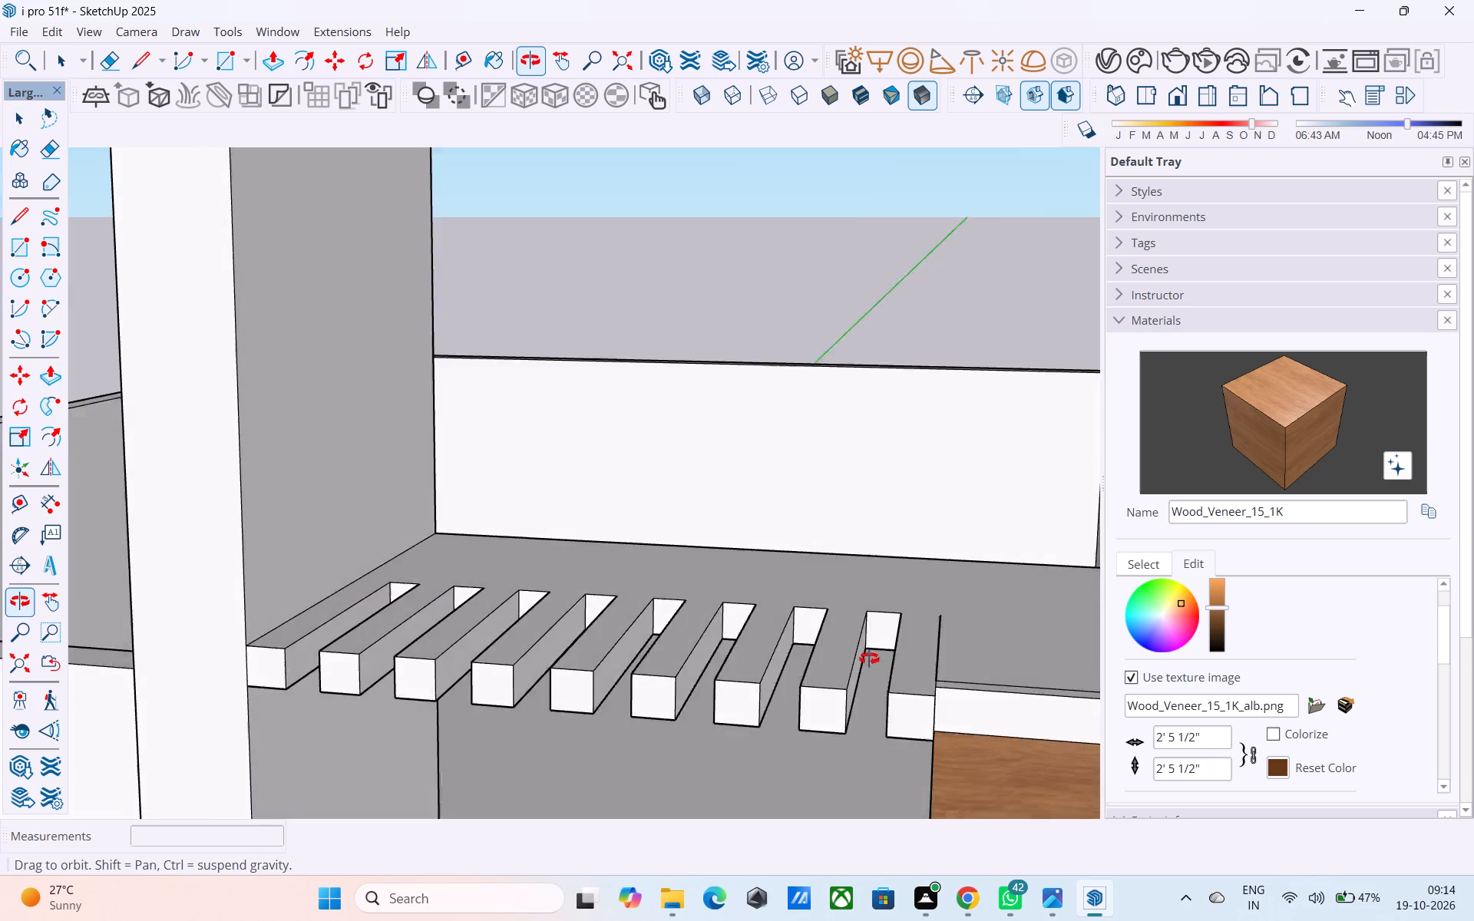
middle_drag(869, 659, 563, 657)
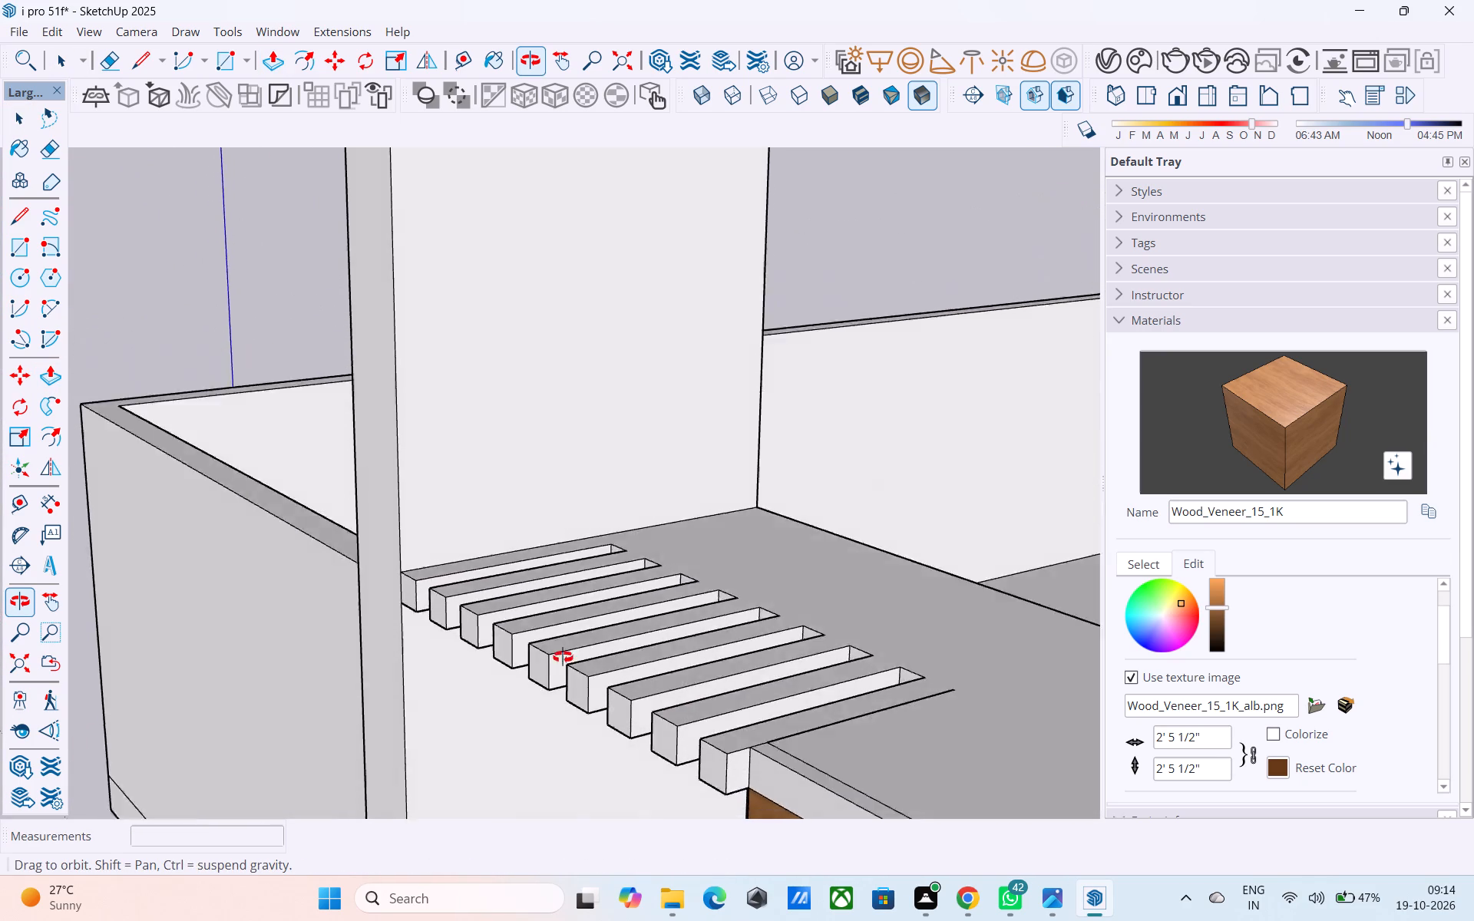
middle_drag(563, 657, 646, 350)
middle_drag(640, 370, 610, 540)
scroll(606, 497, down, 9)
middle_drag(599, 675, 593, 698)
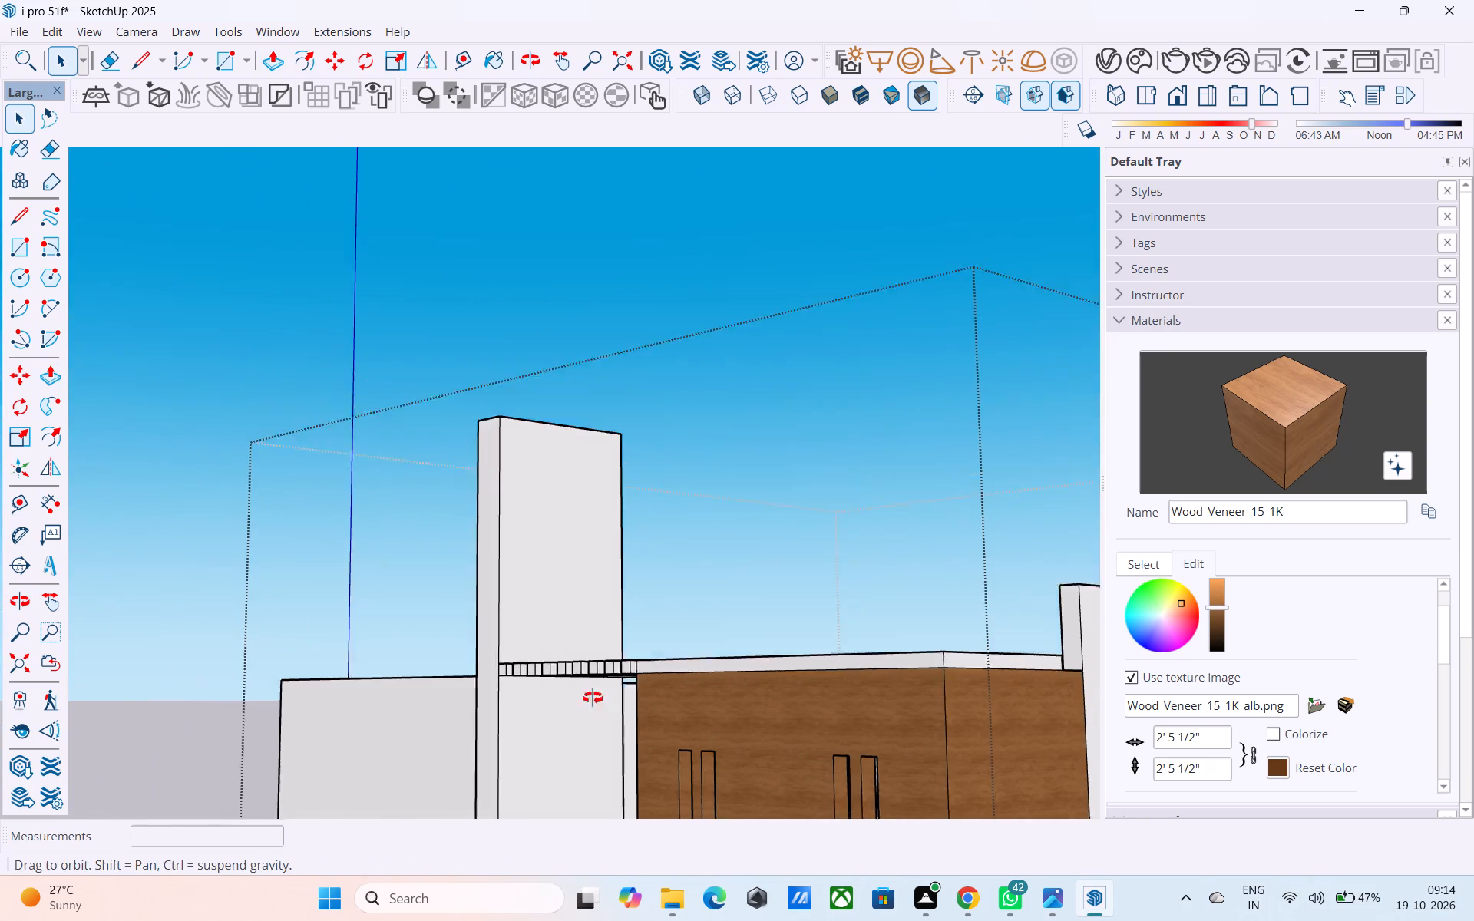
middle_drag(593, 698, 587, 739)
scroll(587, 739, up, 19)
middle_drag(566, 715, 534, 710)
scroll(533, 704, down, 3)
middle_drag(533, 703, 519, 684)
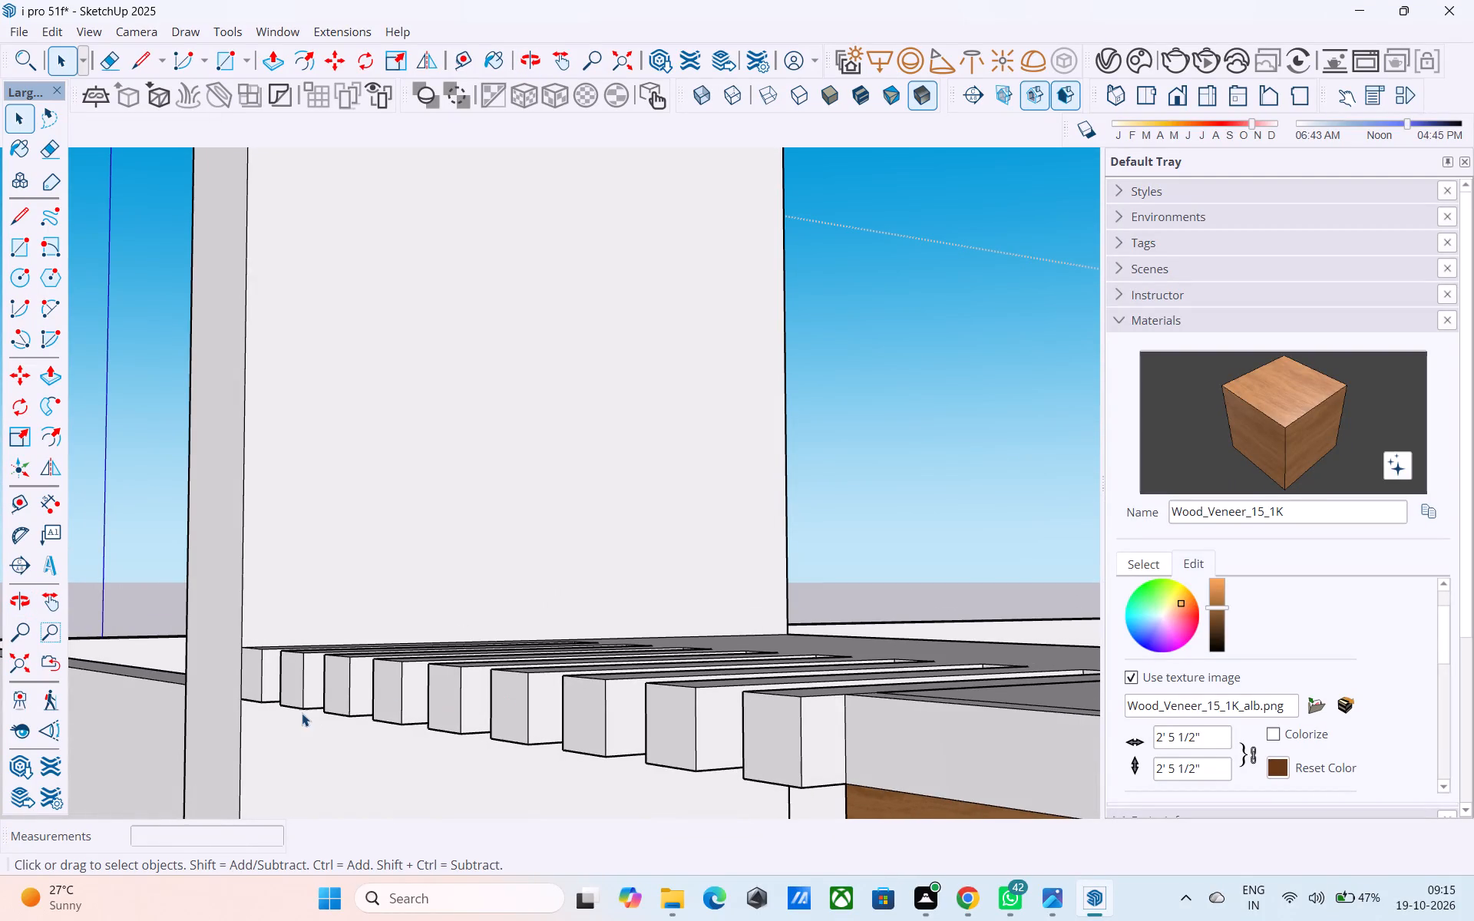
Draw a horizontal line about 8' long across the end faces of all the pergola bars at mid-height.
middle_click(282, 701)
key(l)
scroll(222, 682, up, 6)
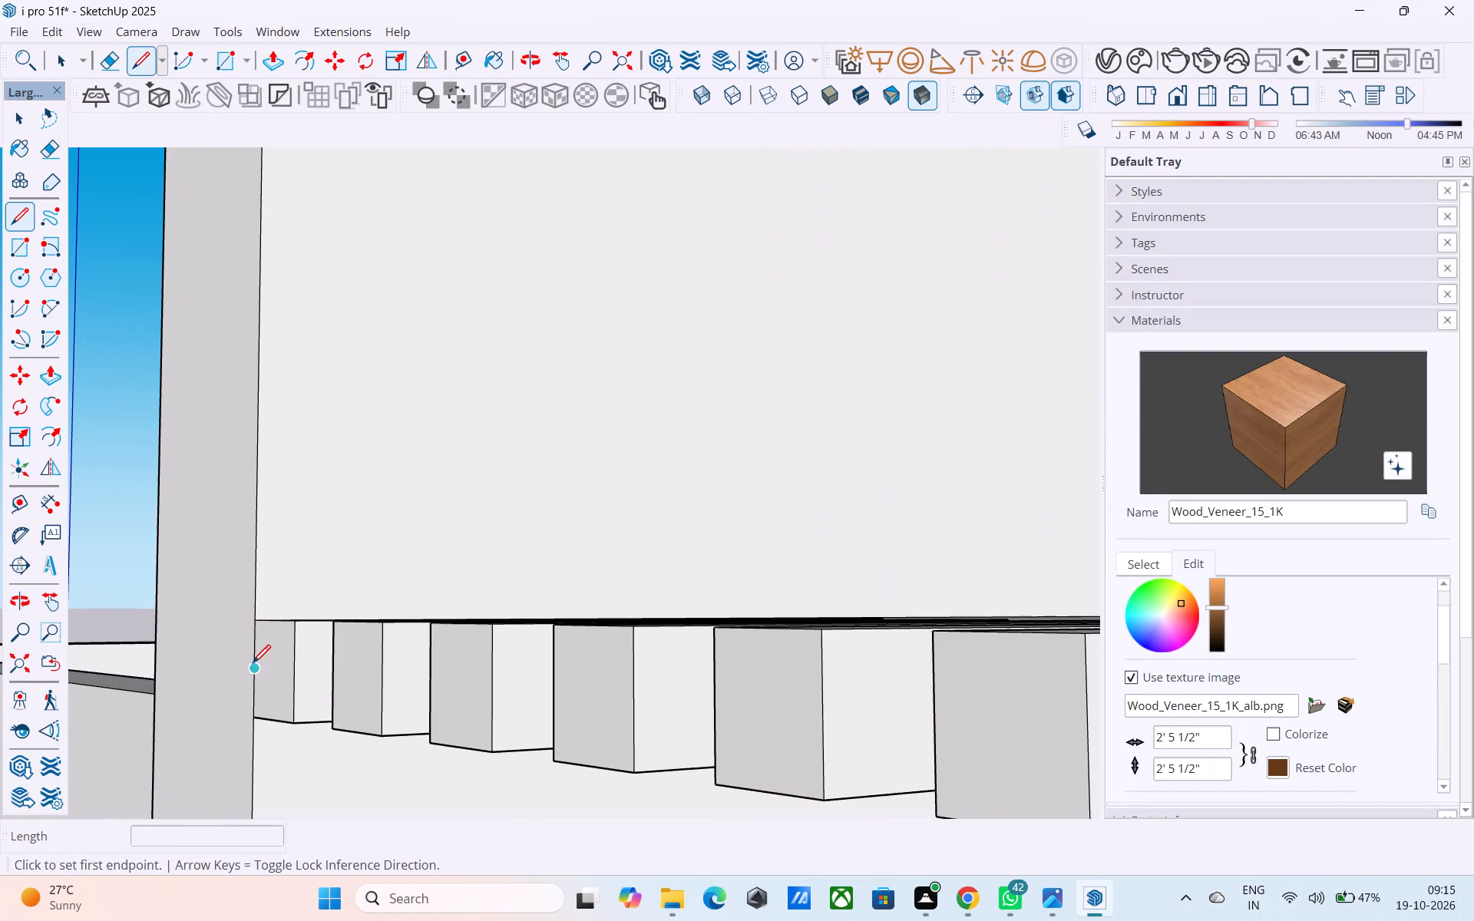
click(253, 664)
scroll(255, 659, down, 8)
middle_drag(749, 704, 774, 708)
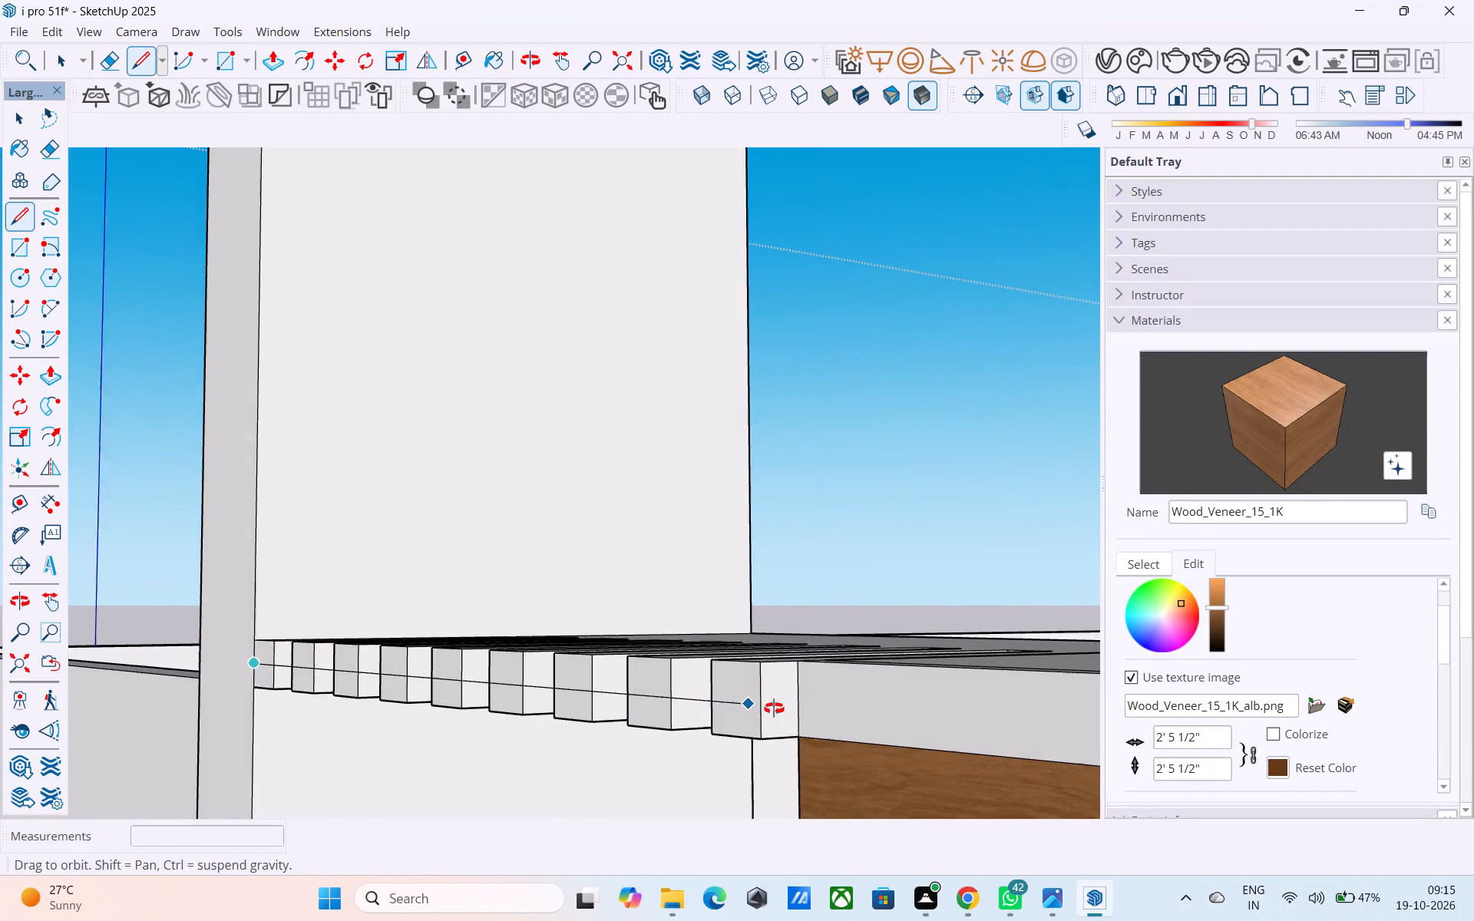
middle_drag(774, 708, 1053, 708)
click(761, 706)
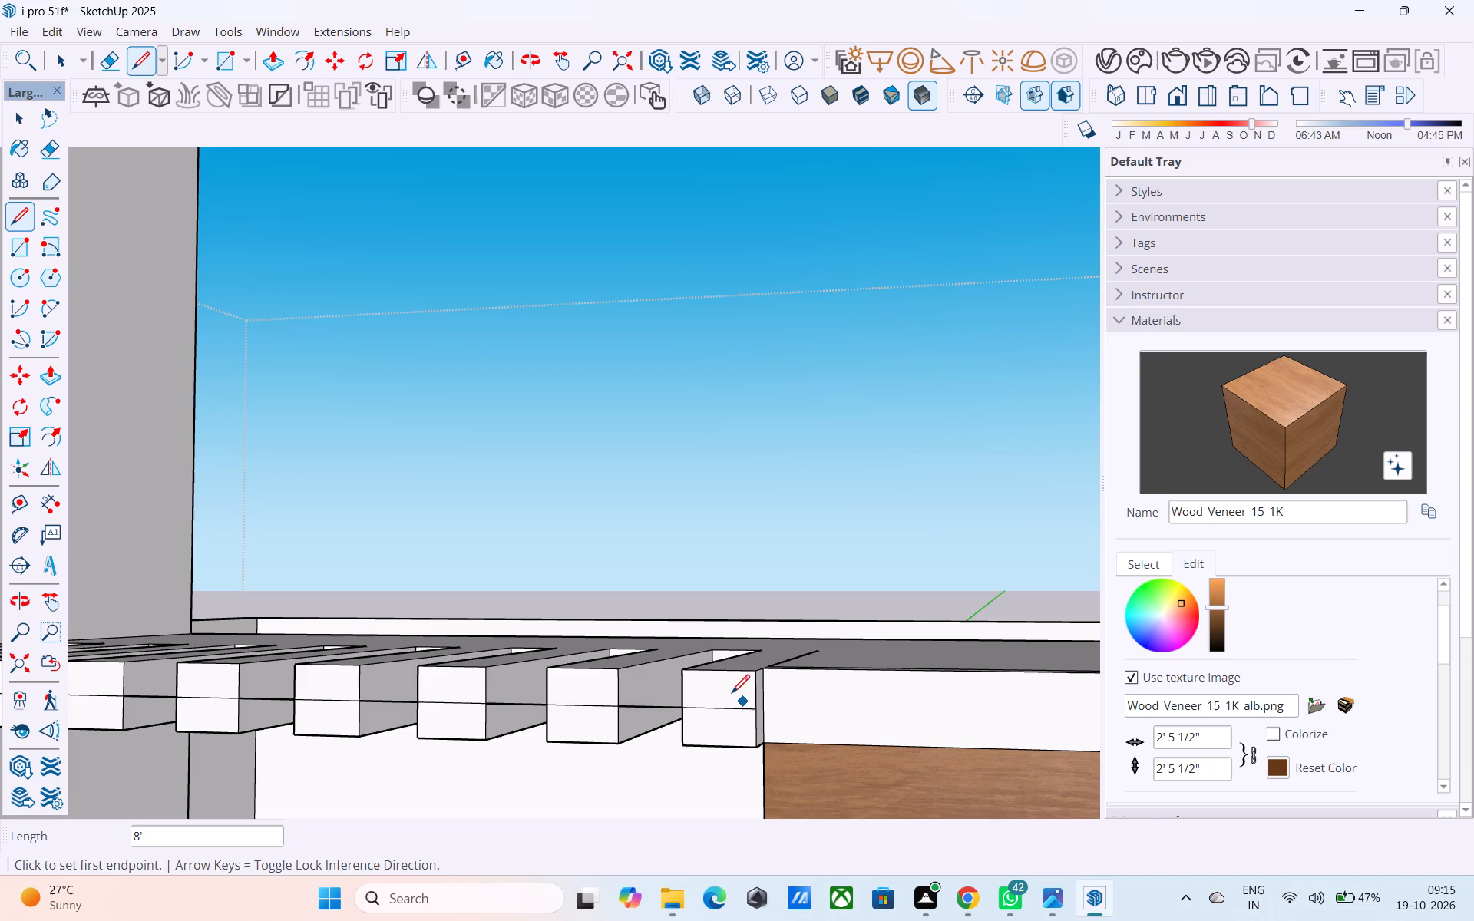
Push/Pull the upper half of the end face outward 6" on the pergola bar beside the wood-clad corner.
key(space)
scroll(729, 683, down, 5)
scroll(730, 685, up, 1)
scroll(730, 685, down, 1)
click(730, 685)
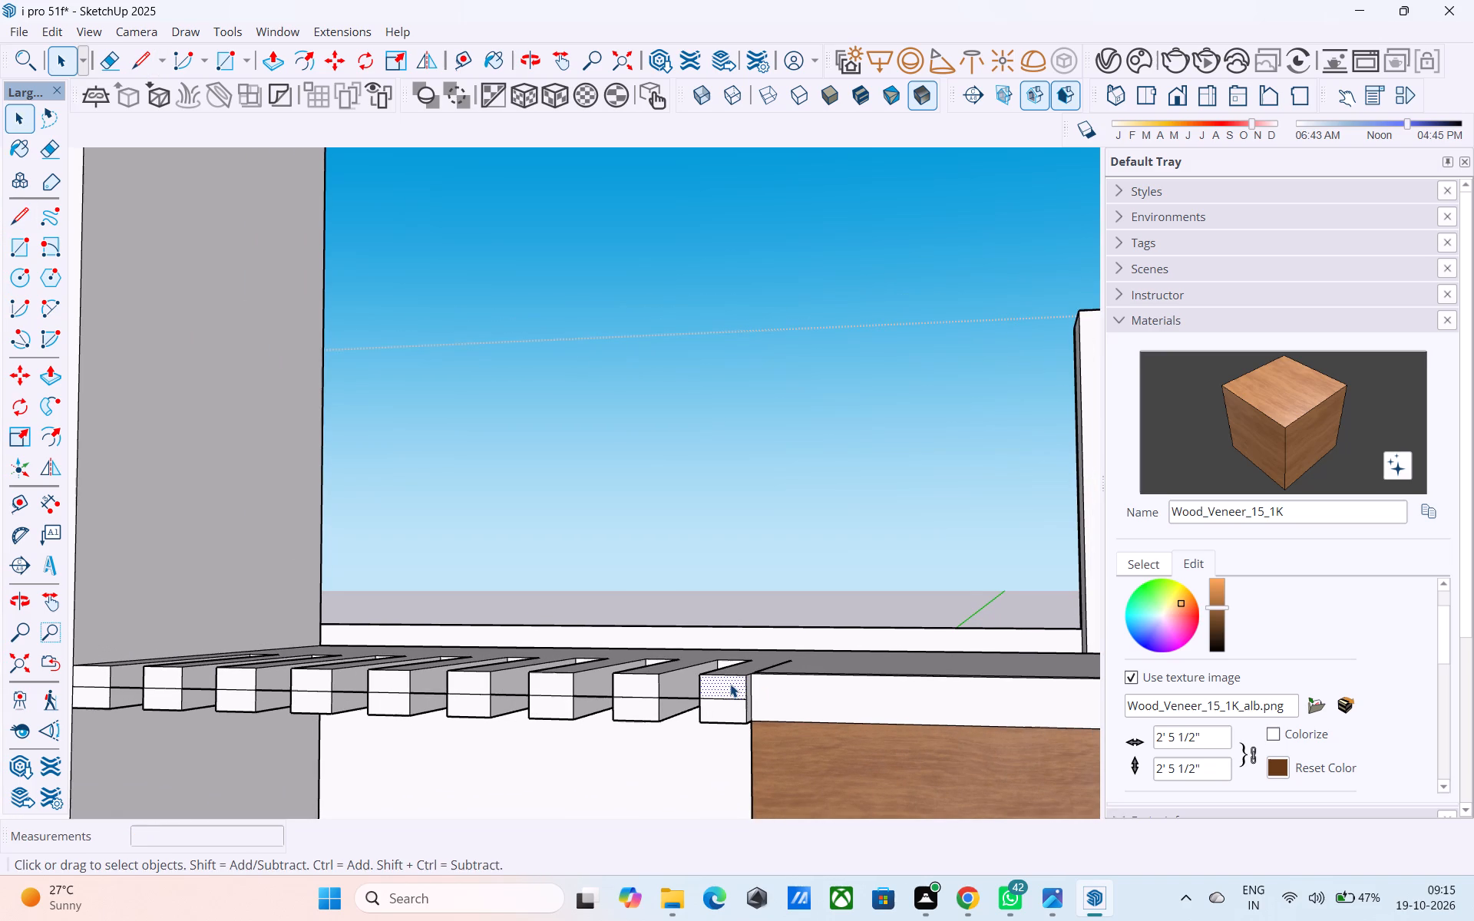
key(p)
click(730, 684)
key(6)
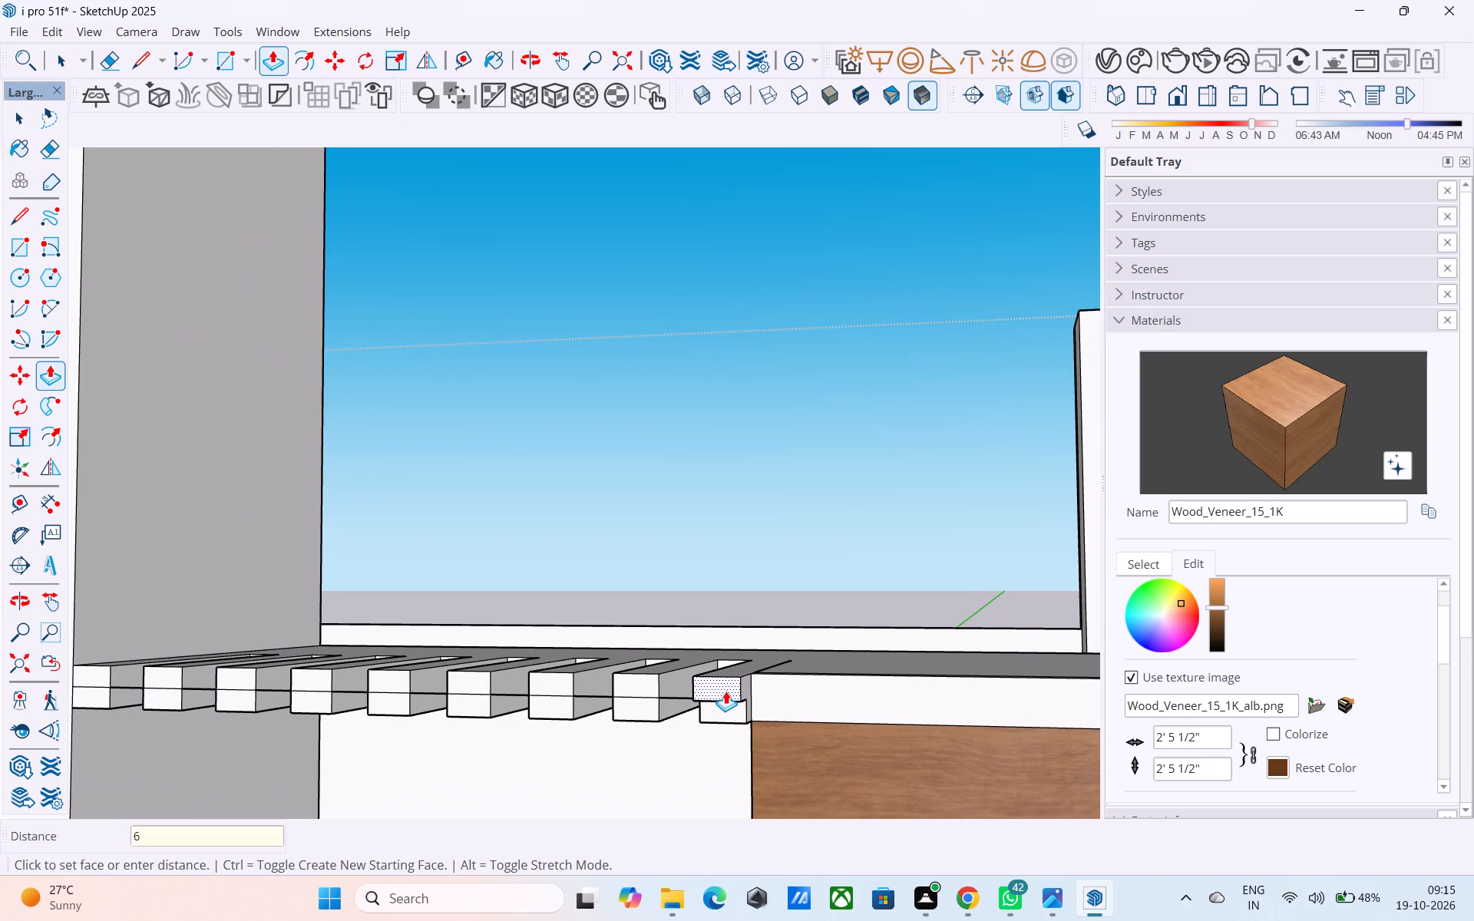
key(shift+quotedbl)
key(Return)
Push/Pull the upper end faces of the remaining eight pergola bars outward by the same 6".
scroll(661, 688, up, 3)
double_click(643, 682)
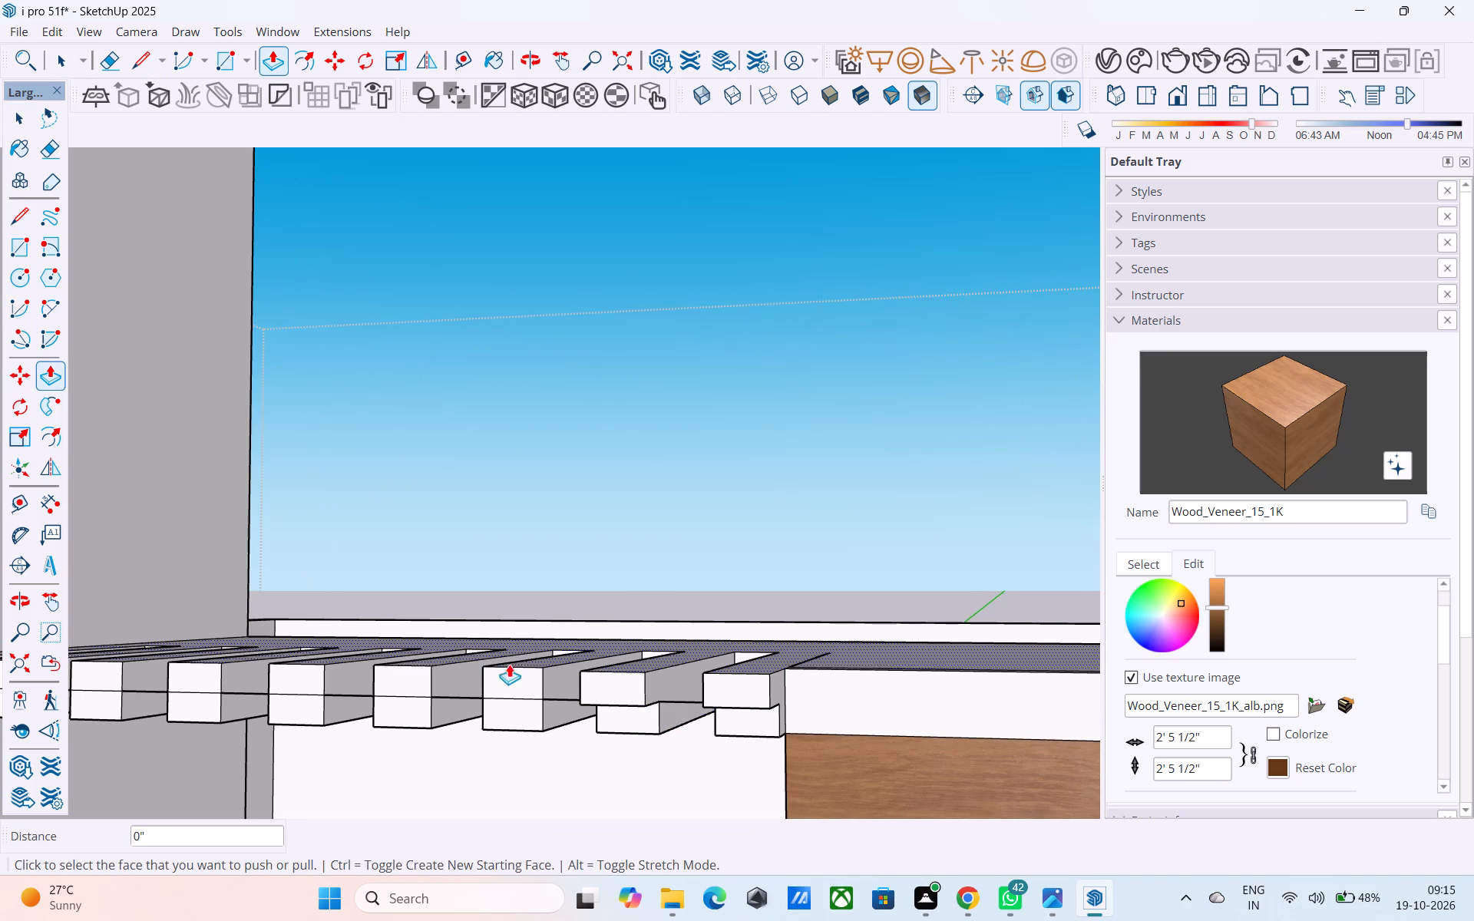
shift+middle_drag(487, 663, 722, 678)
double_click(776, 698)
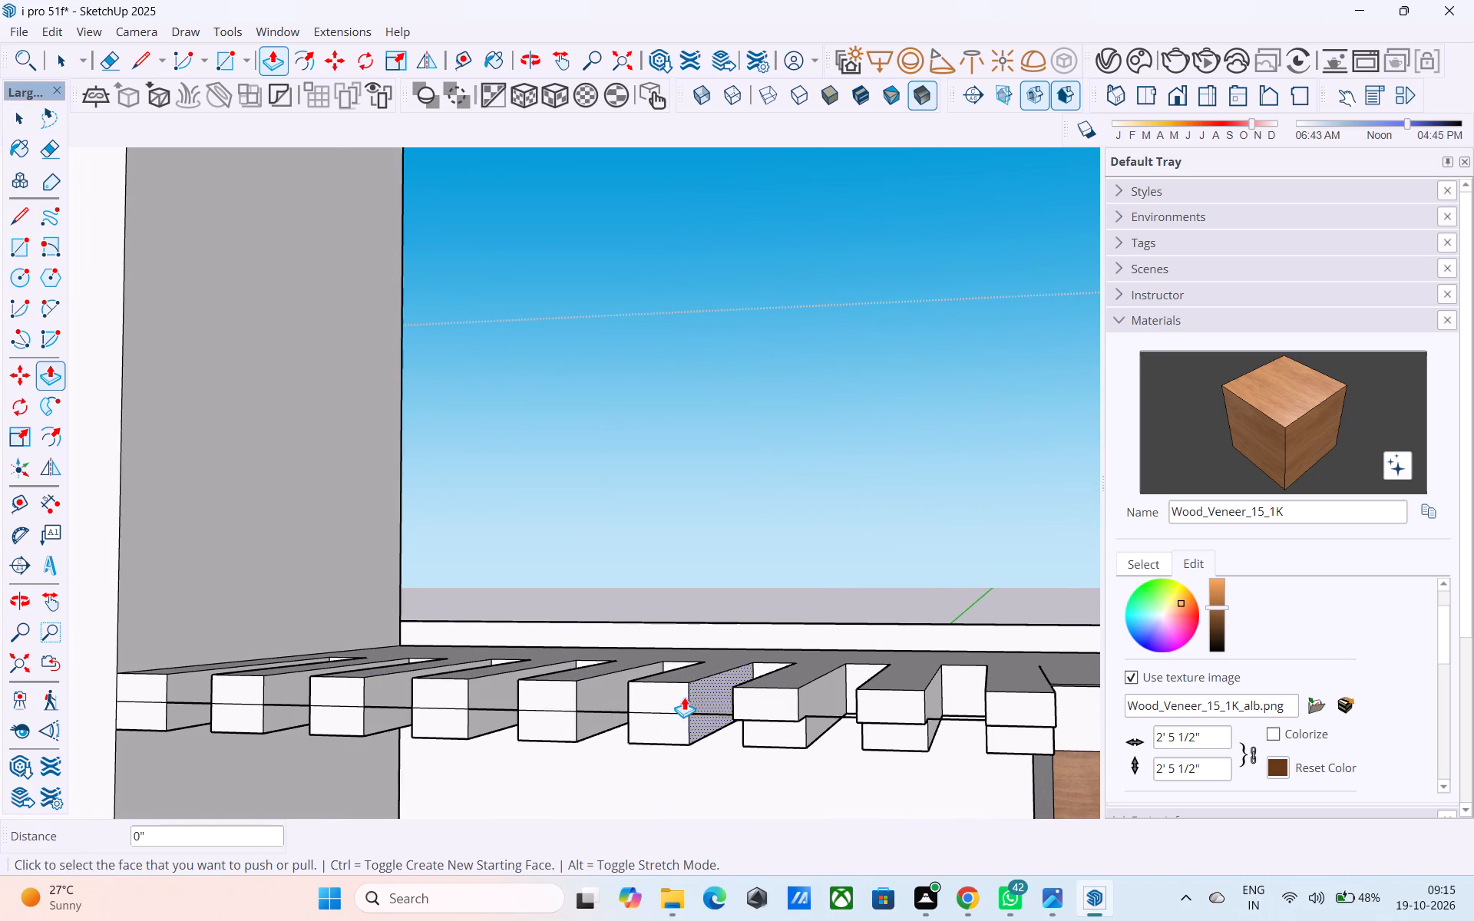
double_click(678, 696)
double_click(536, 694)
double_click(454, 692)
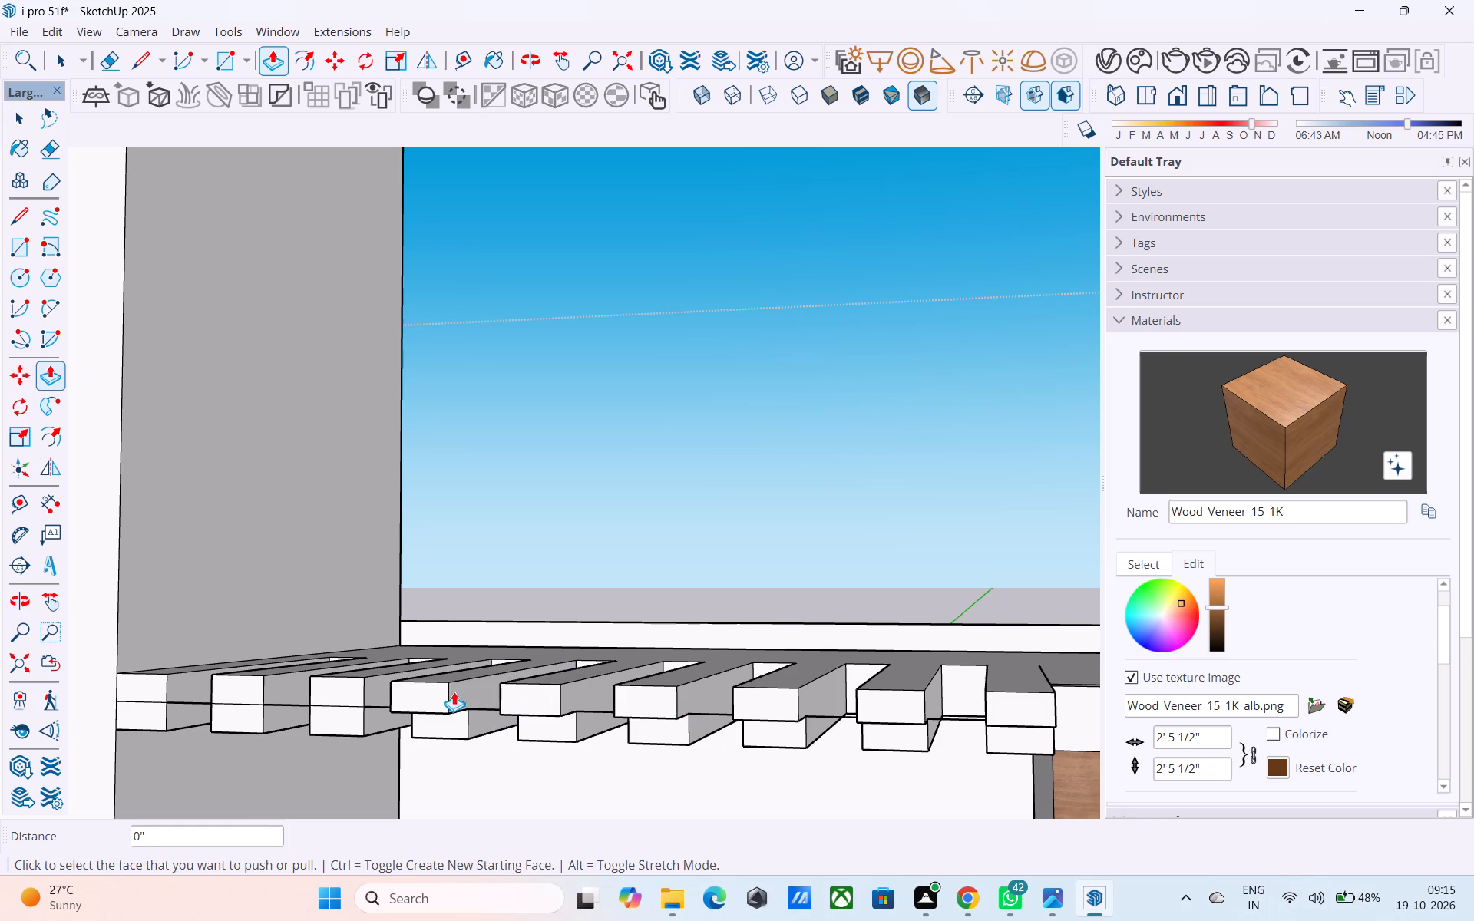
middle_drag(335, 668, 769, 647)
scroll(691, 686, up, 2)
double_click(608, 665)
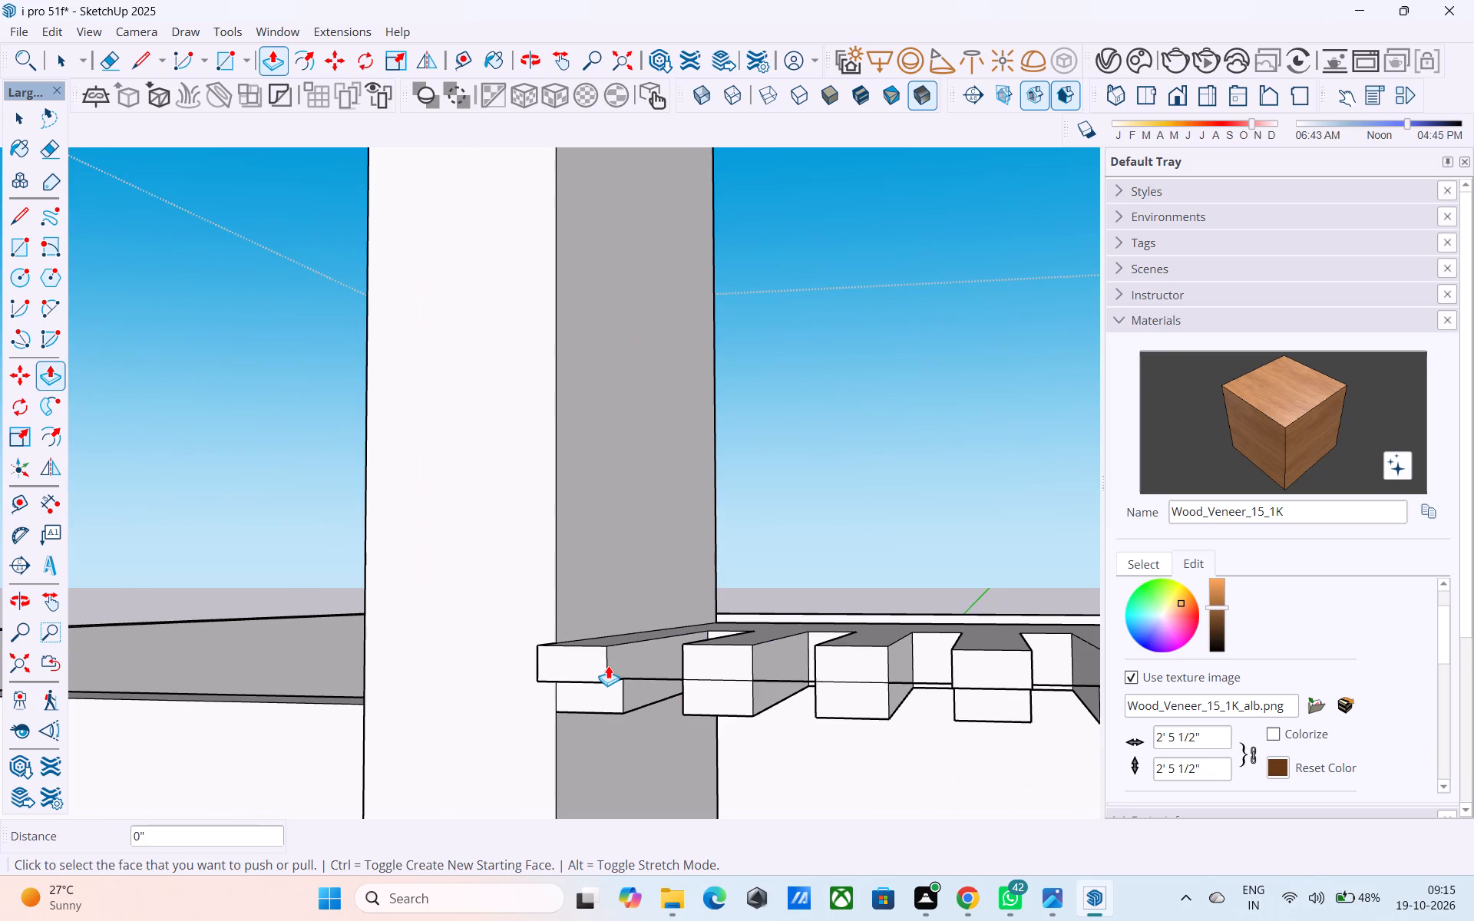
double_click(722, 648)
double_click(831, 649)
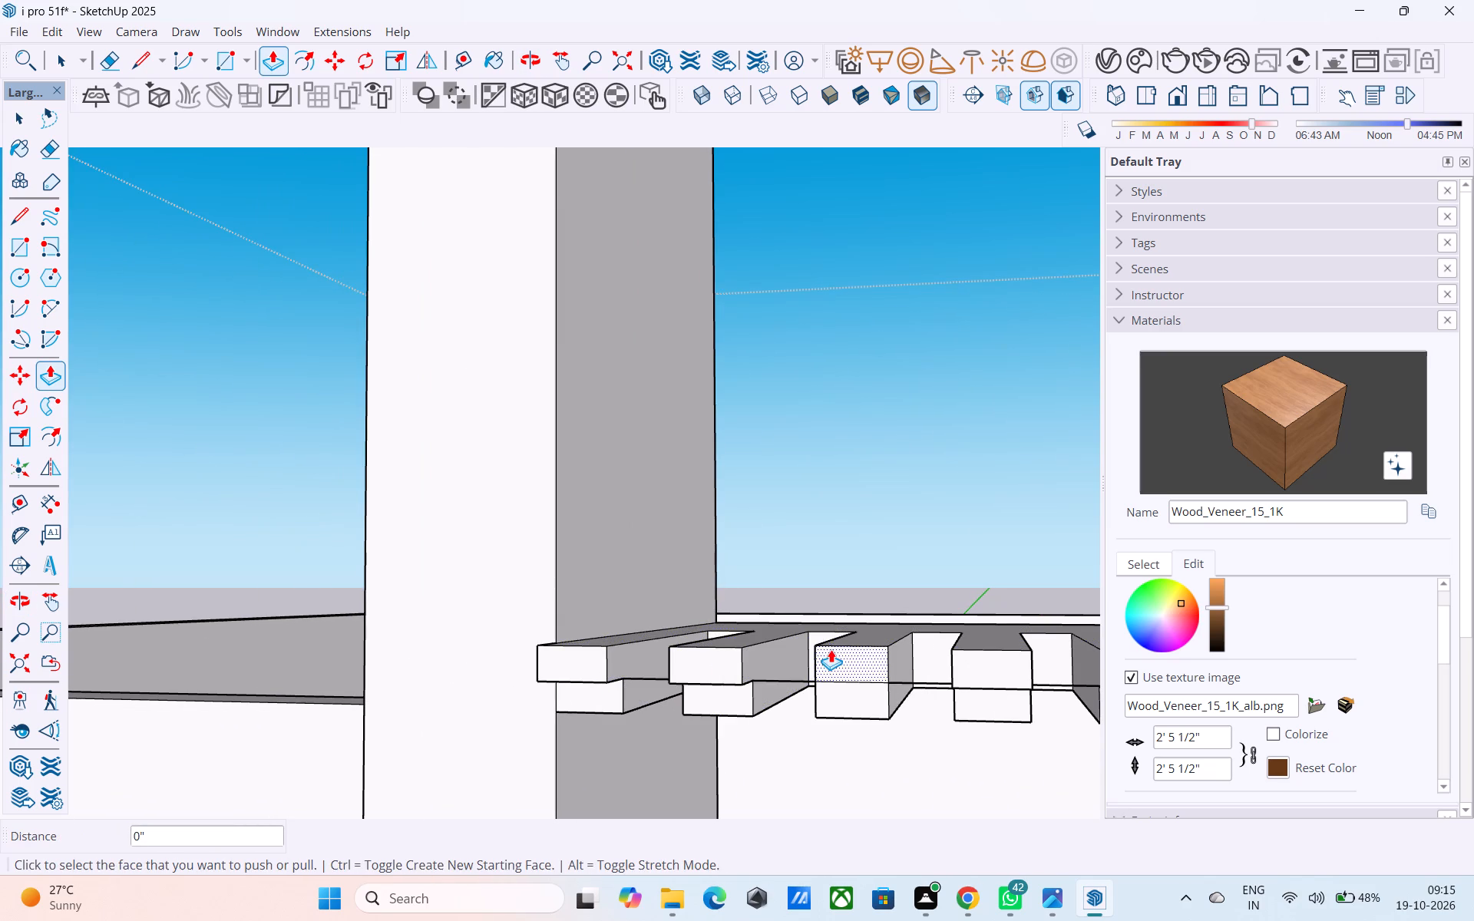
Erase the leftover line segments spanning the gaps between the pergola bars.
scroll(407, 606, down, 5)
middle_drag(781, 631, 458, 688)
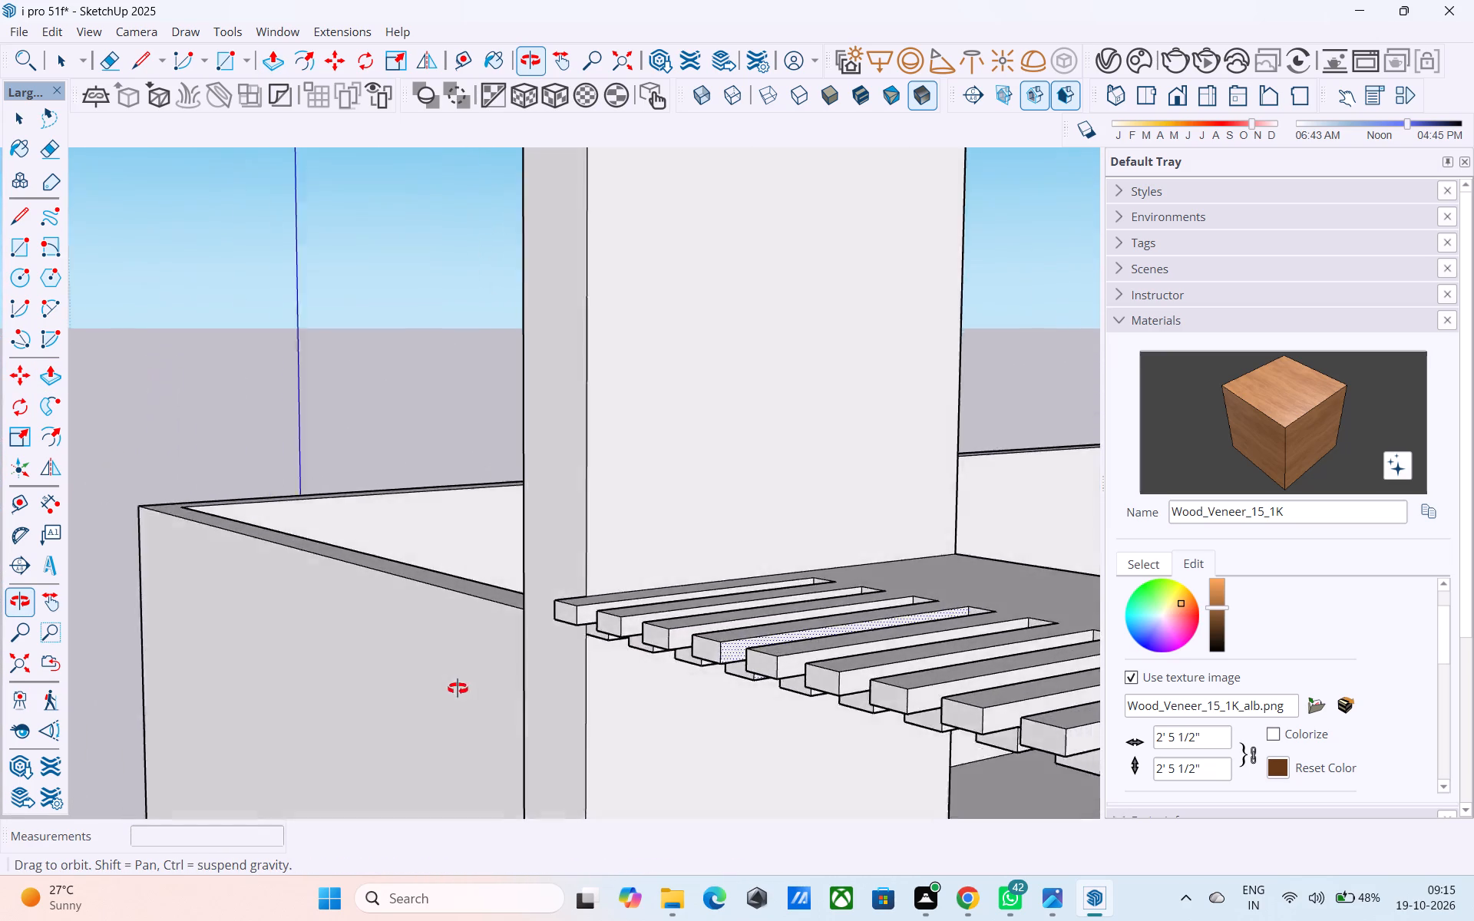
middle_drag(458, 688, 613, 420)
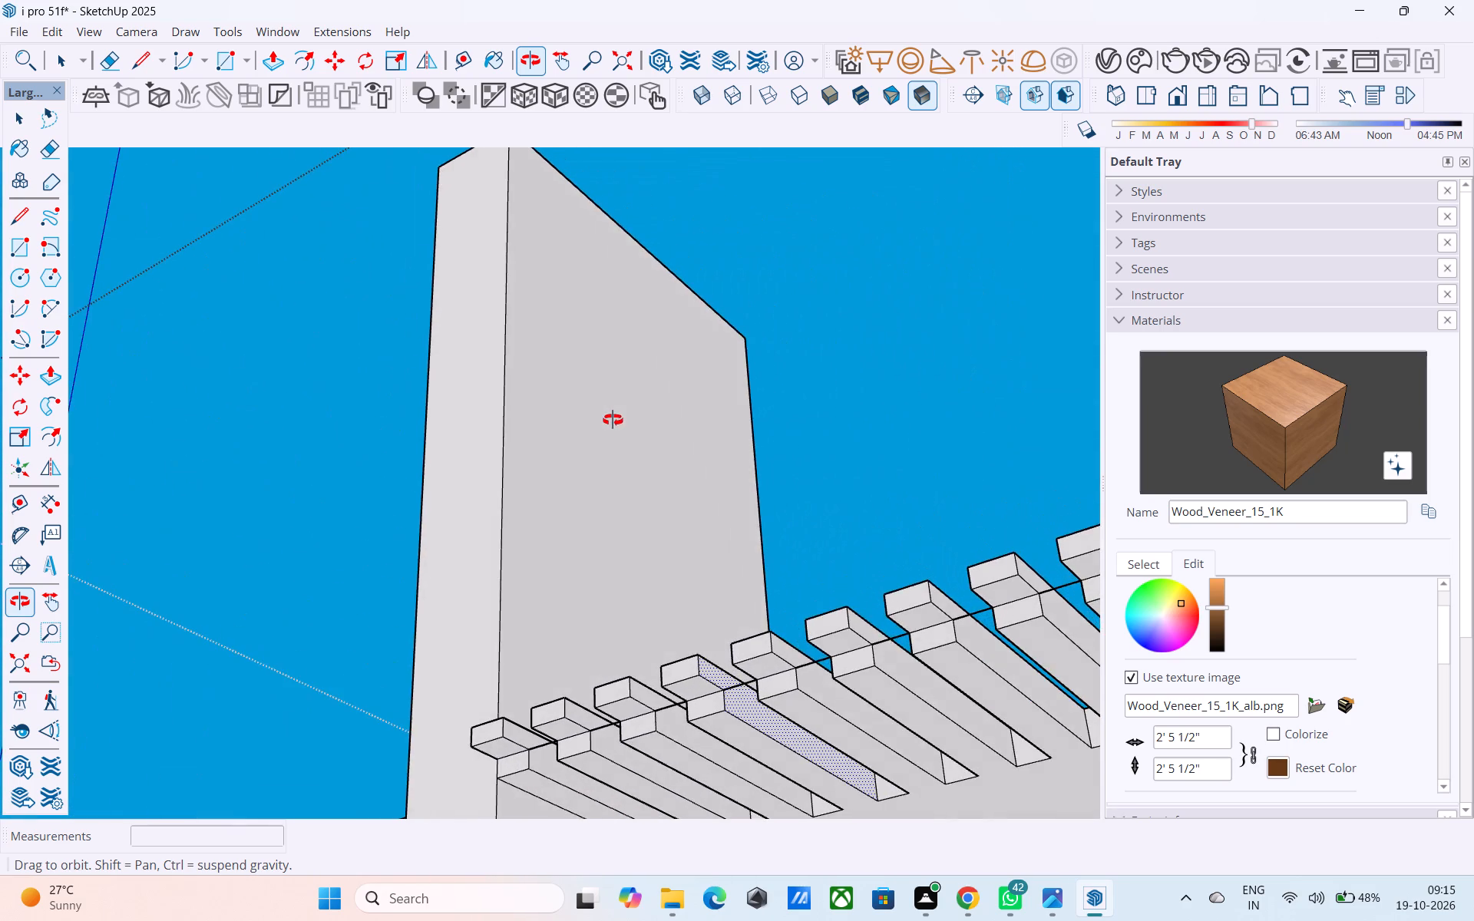
middle_drag(613, 420, 865, 354)
key(e)
middle_drag(552, 614, 600, 600)
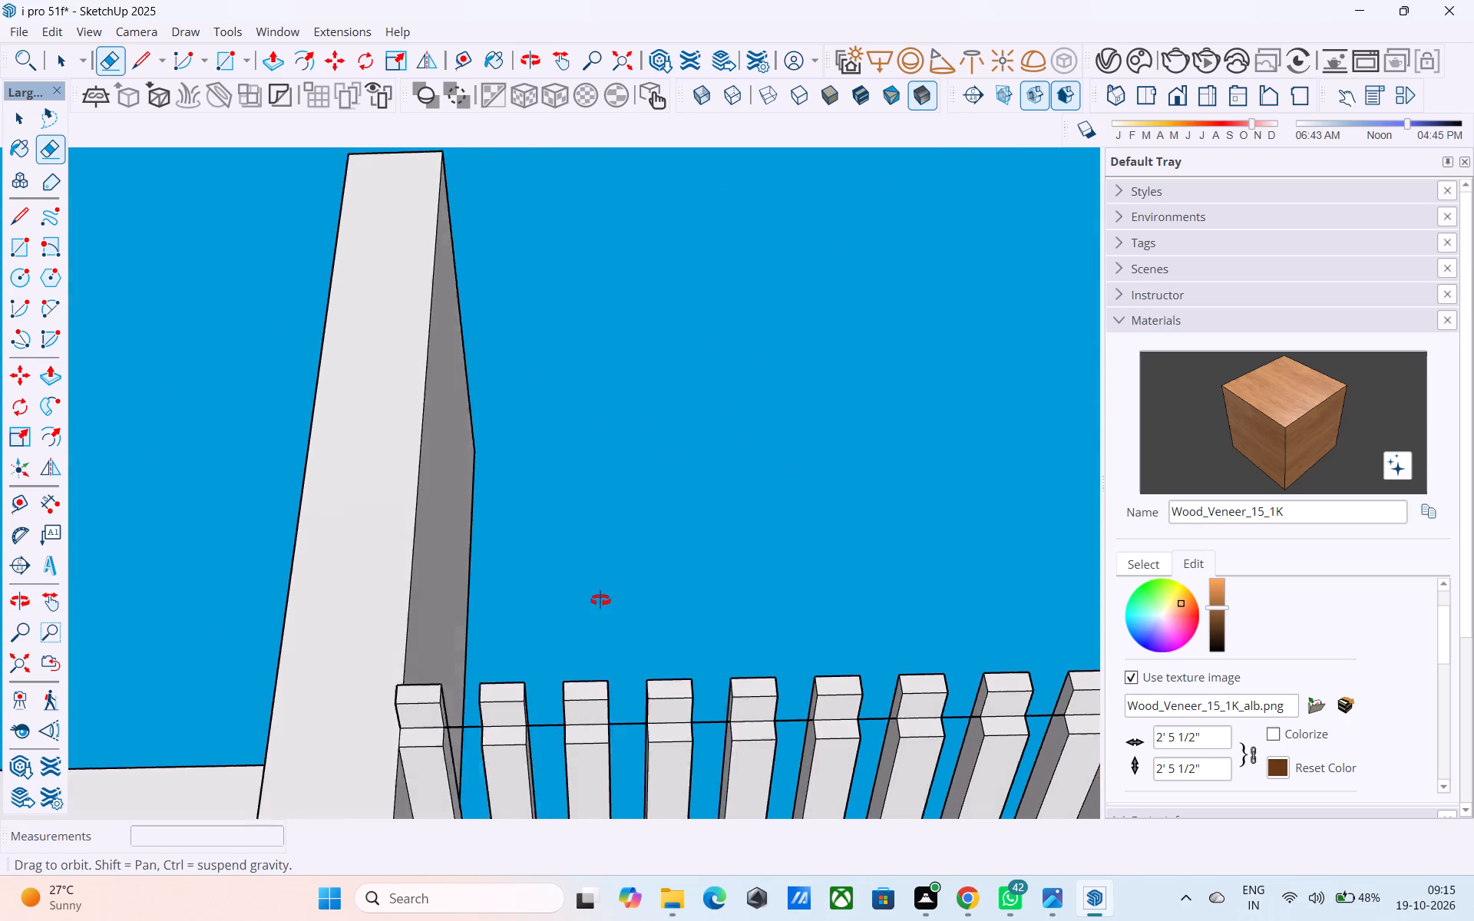
middle_drag(600, 600, 606, 598)
scroll(570, 678, up, 3)
drag(527, 698, 521, 662)
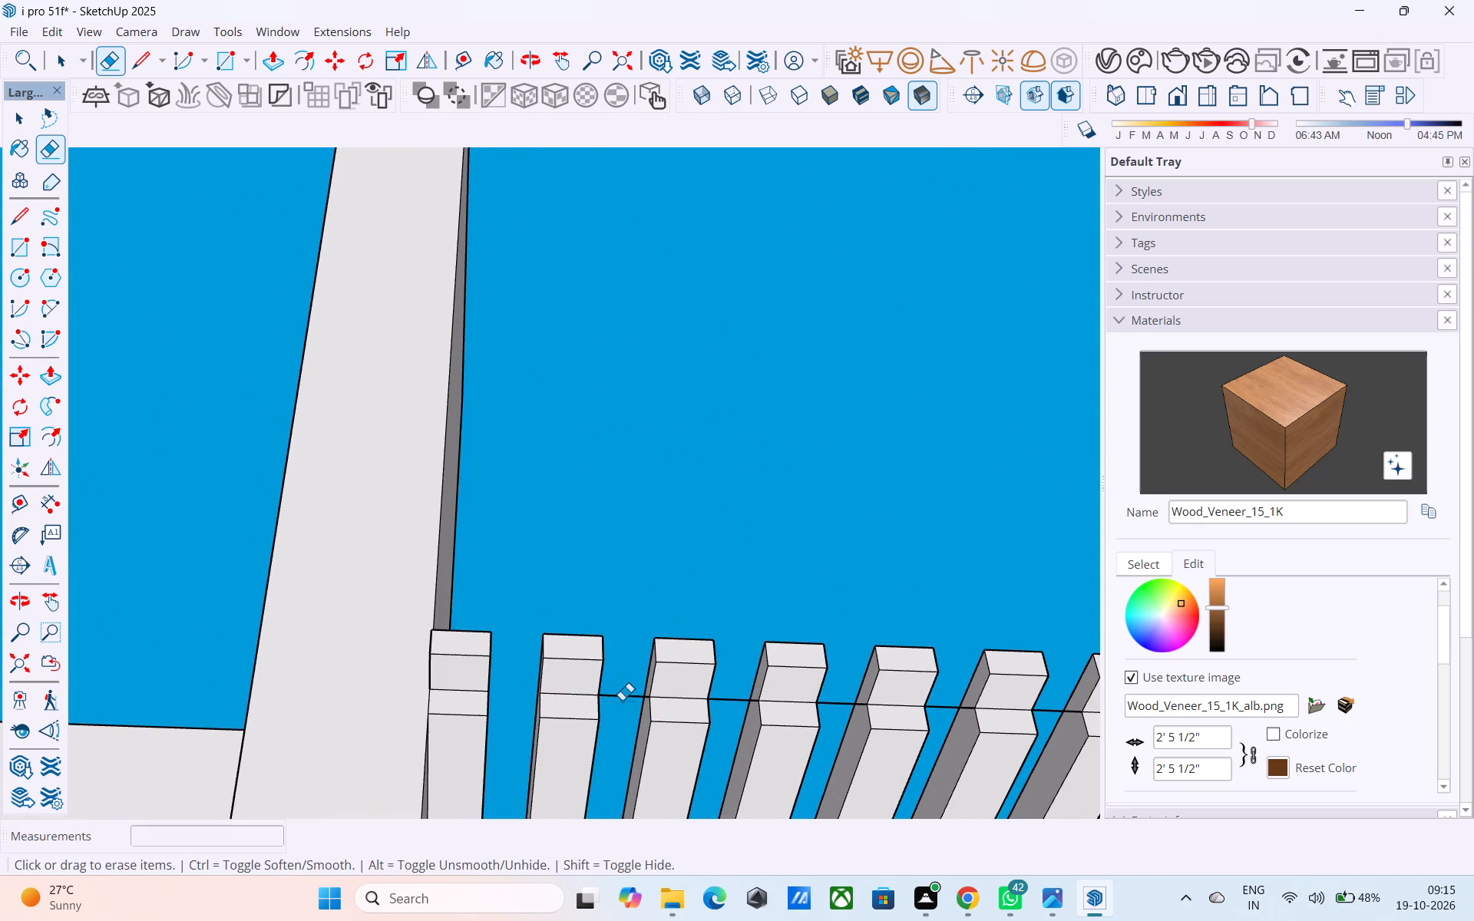
drag(622, 700, 624, 689)
scroll(453, 583, down, 2)
click(673, 675)
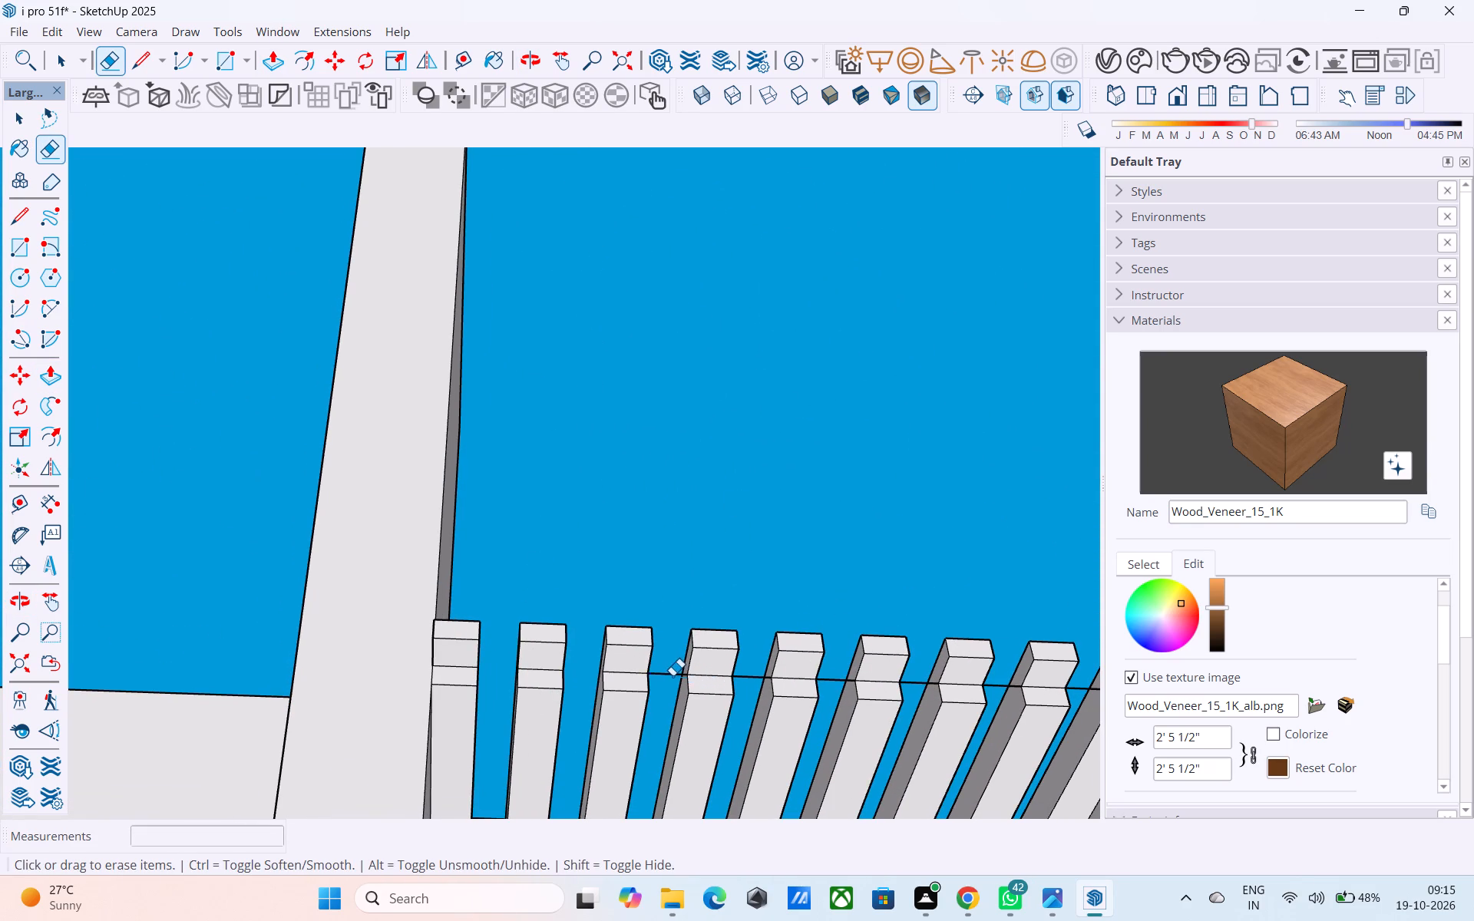
scroll(513, 658, down, 4)
scroll(646, 700, up, 4)
middle_drag(641, 687, 613, 685)
scroll(616, 677, up, 3)
click(648, 638)
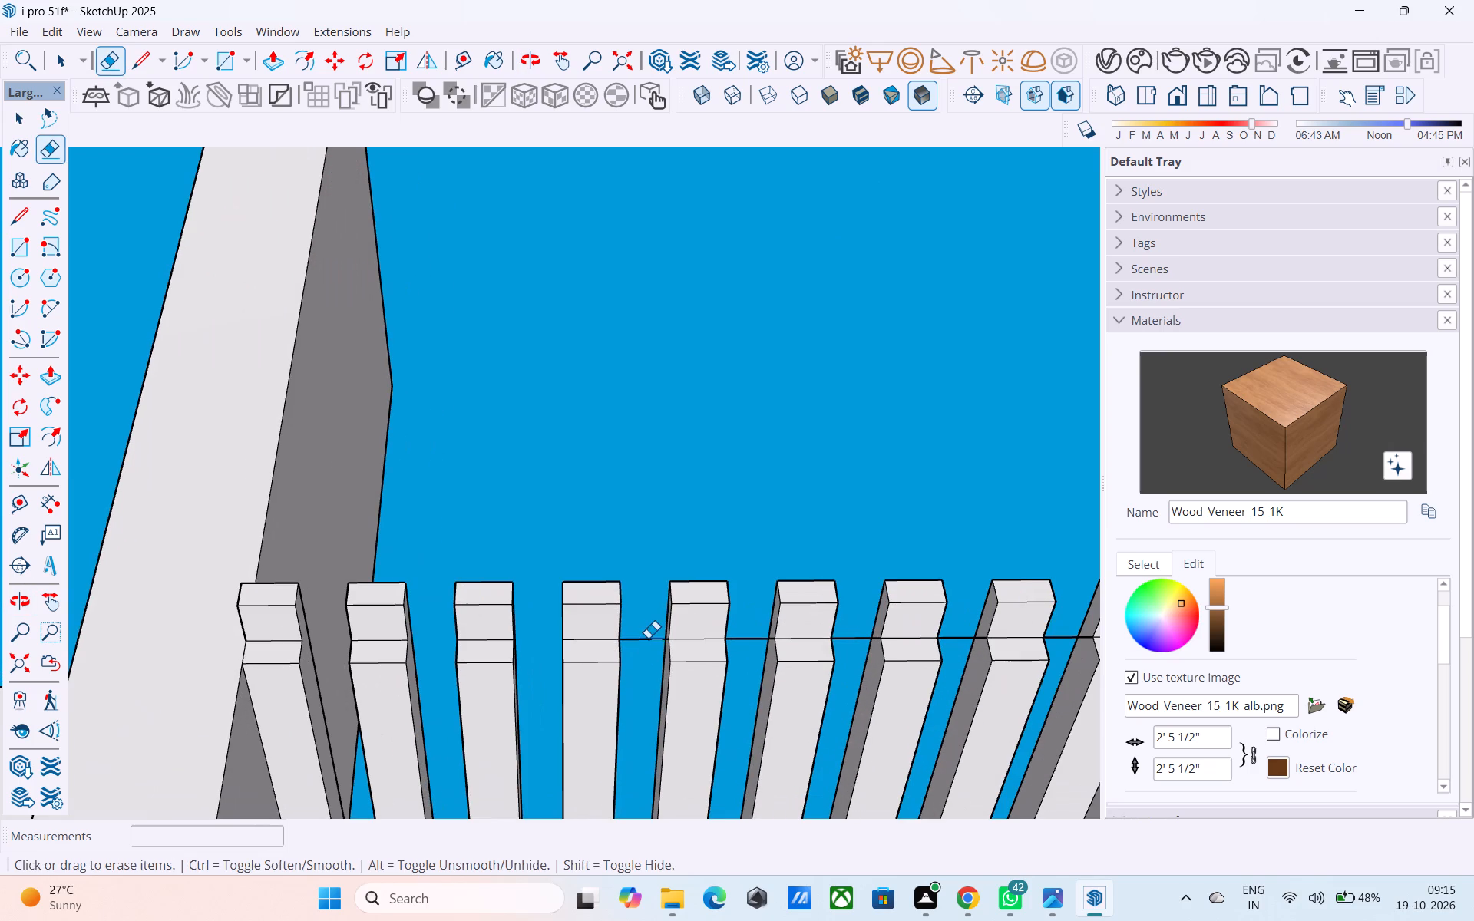
drag(764, 646, 753, 636)
scroll(459, 563, down, 4)
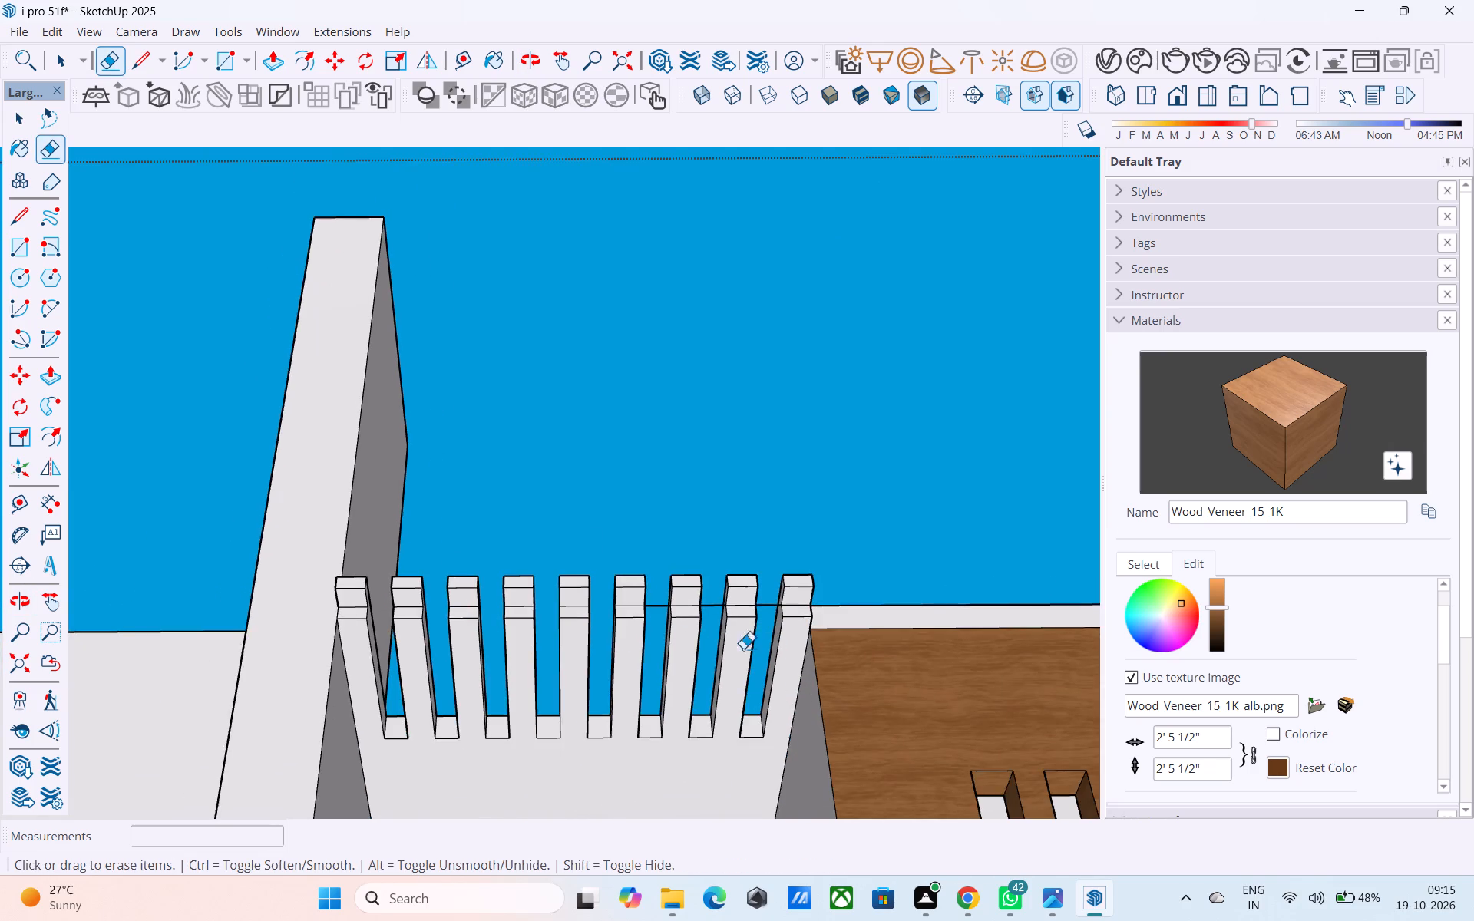
scroll(725, 639, up, 10)
drag(593, 568, 605, 593)
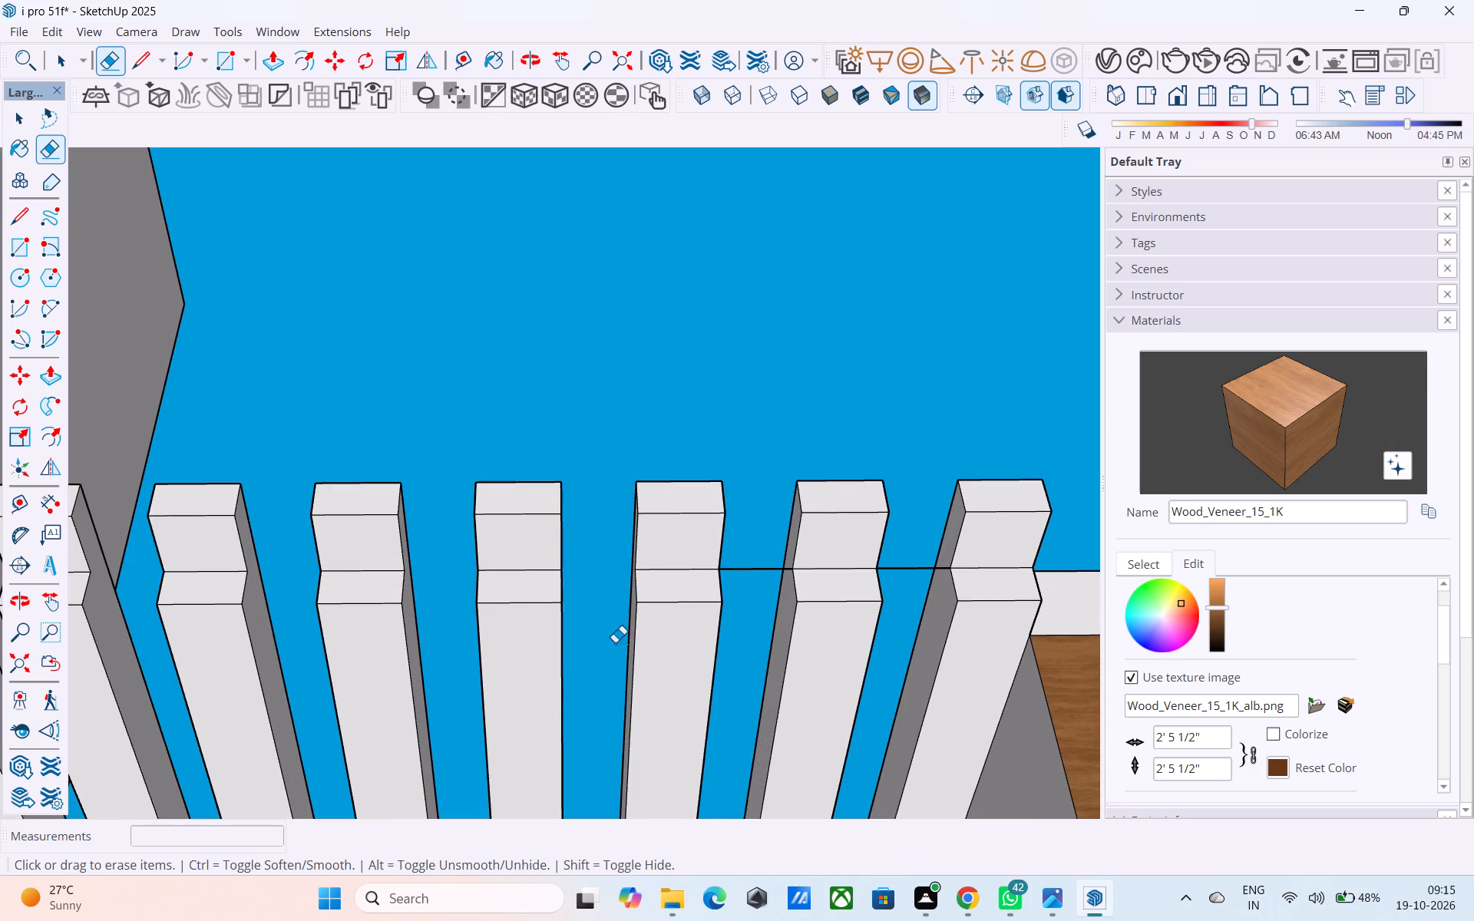
drag(748, 571, 742, 600)
drag(905, 557, 909, 609)
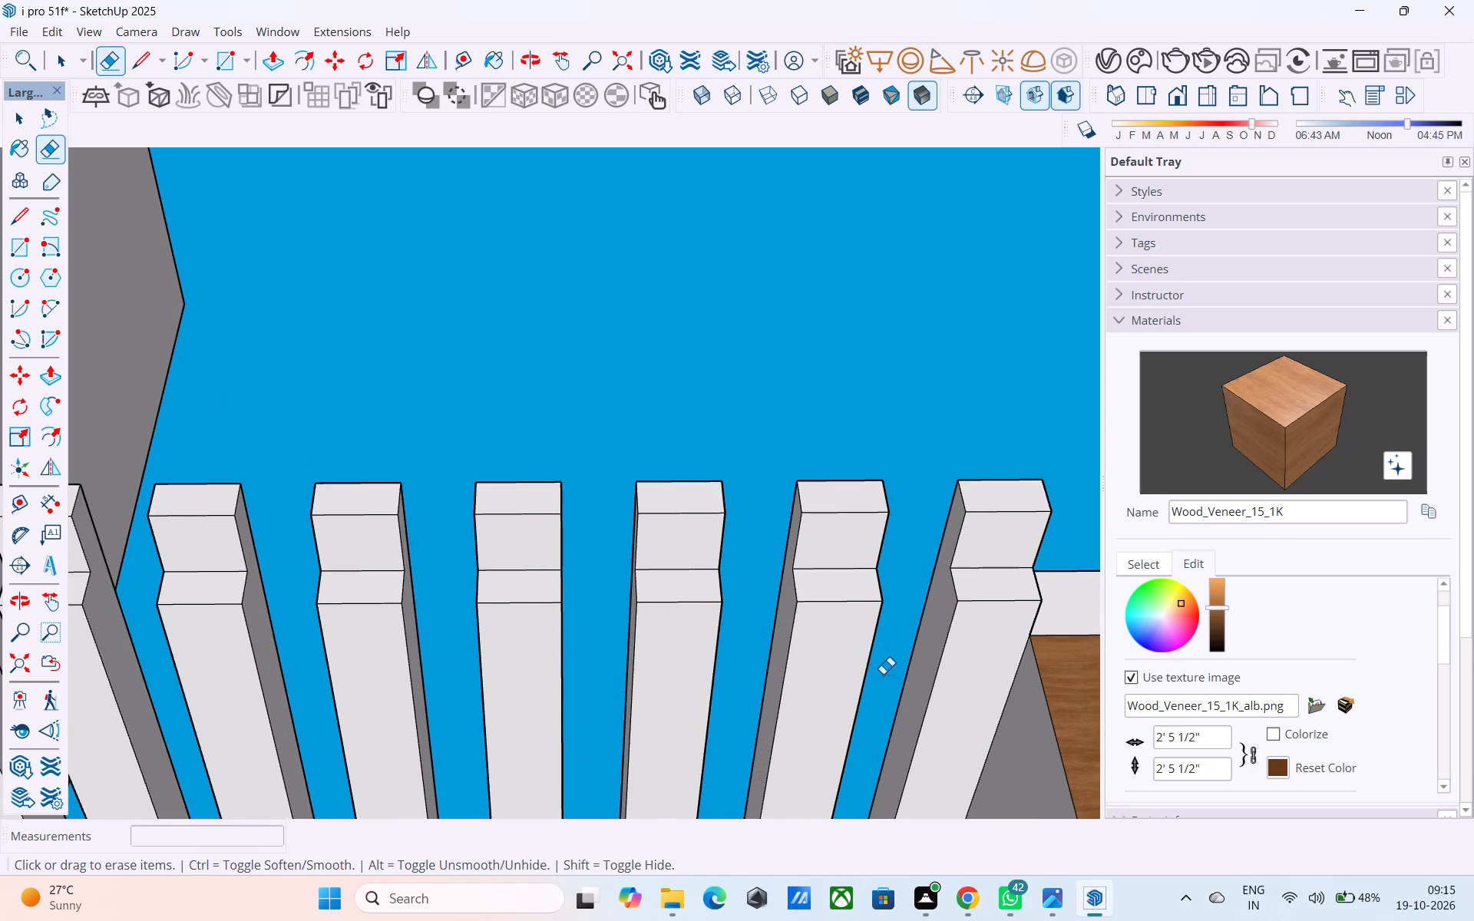
Draw diagonal lines about 6 11/16" long on both sides of the stepped bar beside the wood-clad corner to bevel its underside.
scroll(803, 582, down, 5)
middle_drag(804, 583, 449, 827)
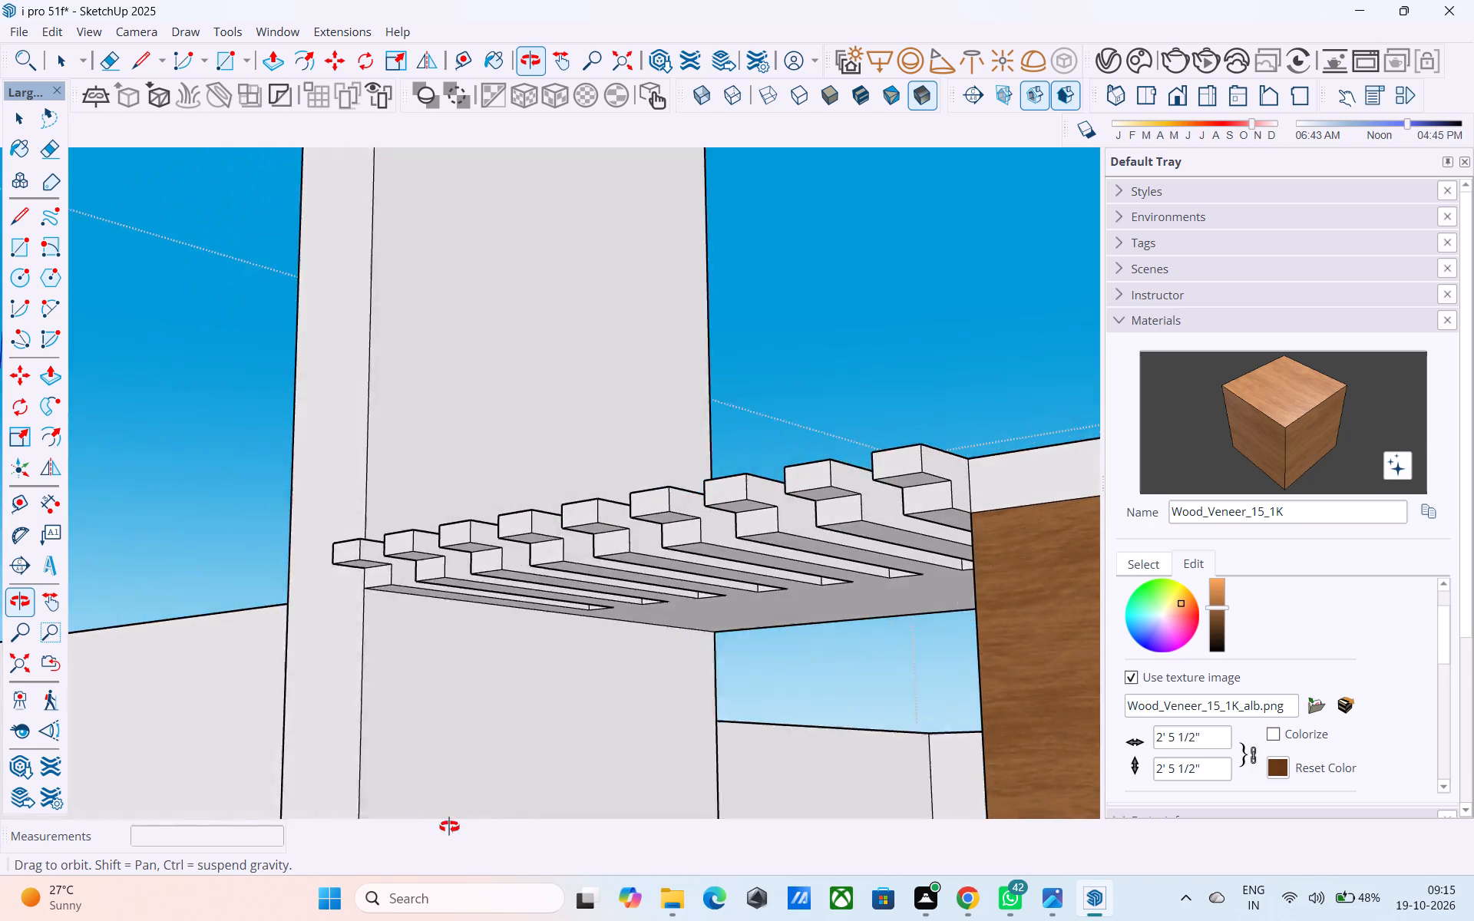
middle_drag(449, 827, 431, 829)
middle_drag(506, 767, 363, 832)
scroll(554, 729, up, 4)
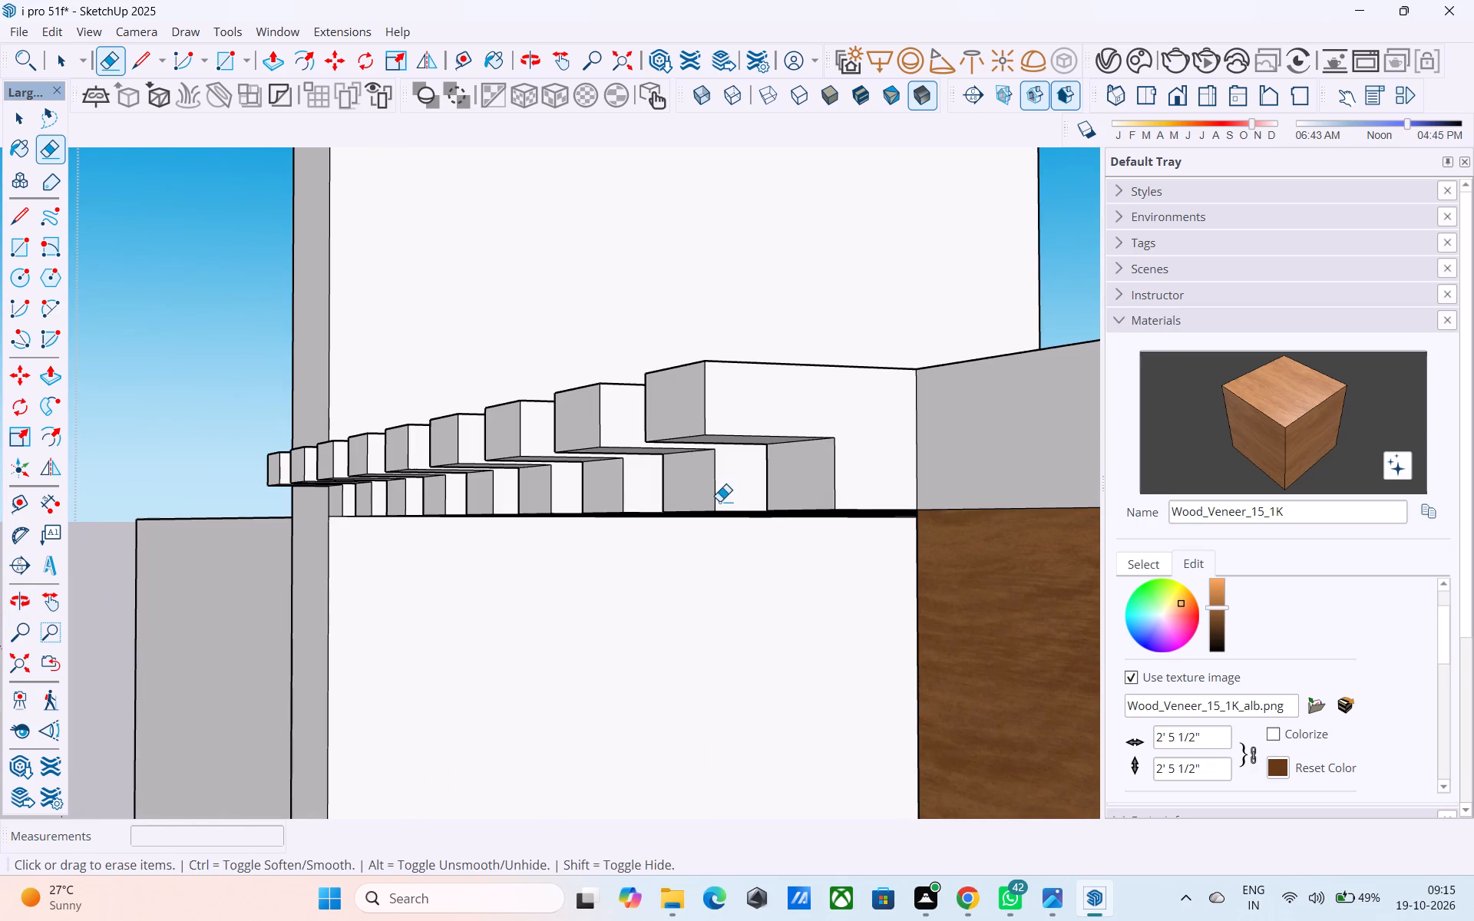
key(space)
key(l)
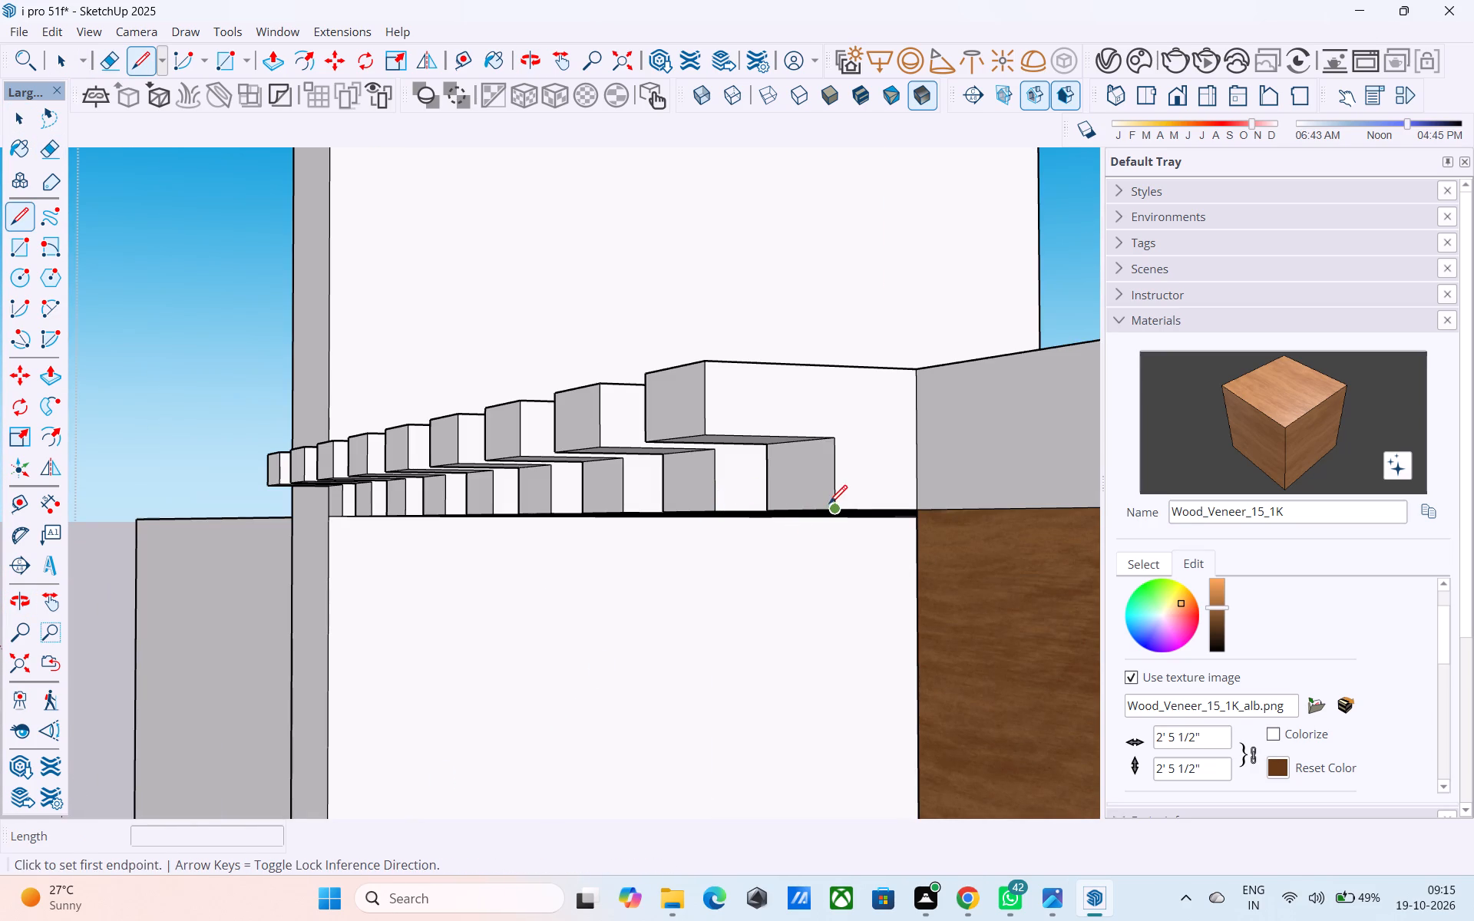
click(829, 505)
click(704, 435)
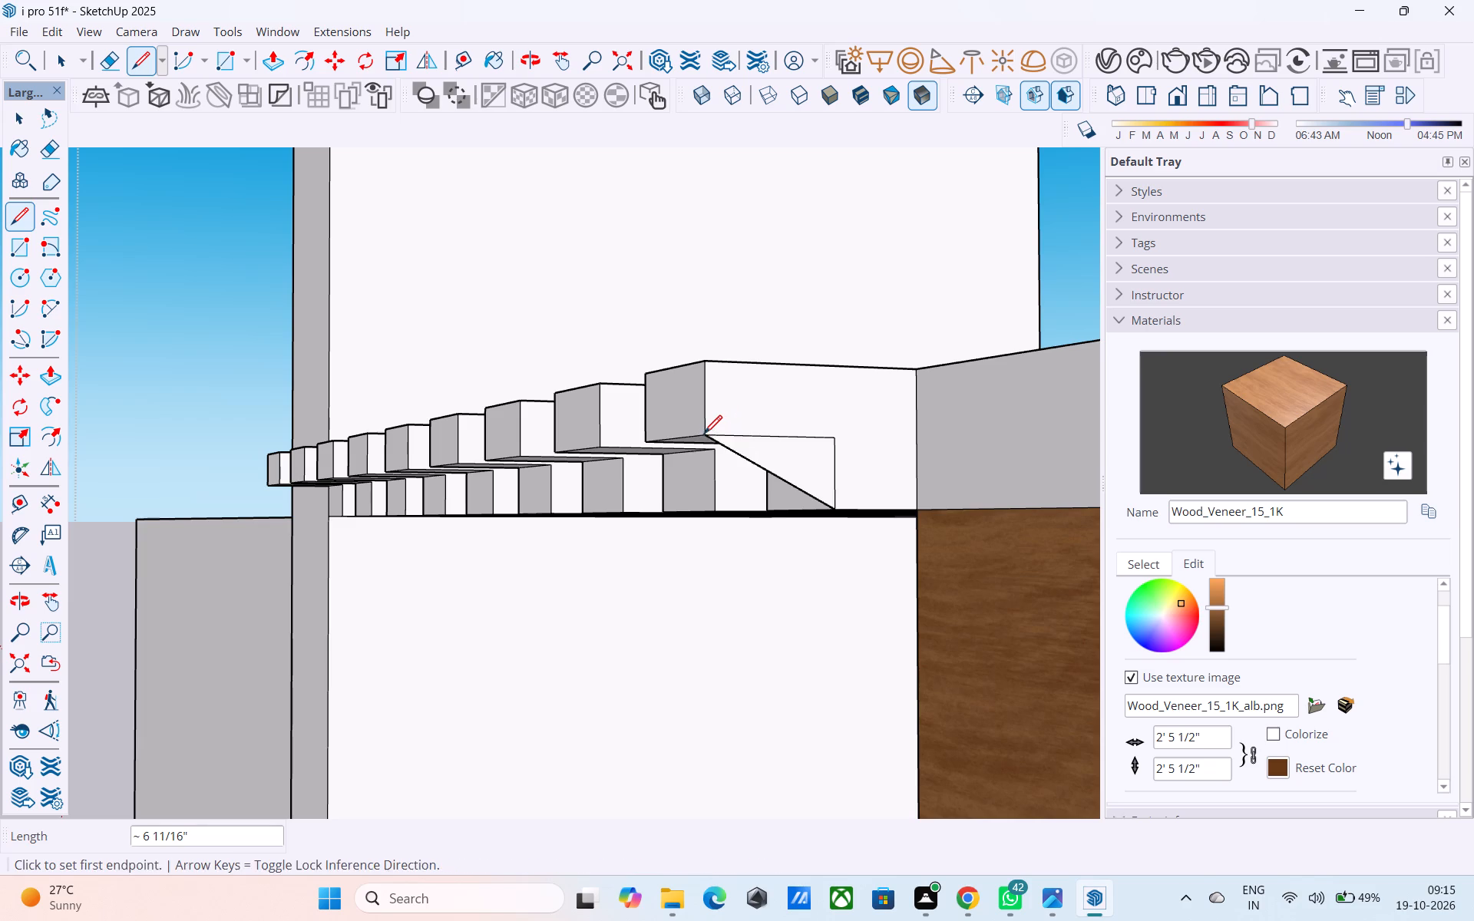
middle_drag(700, 441, 1095, 449)
middle_drag(851, 497, 888, 456)
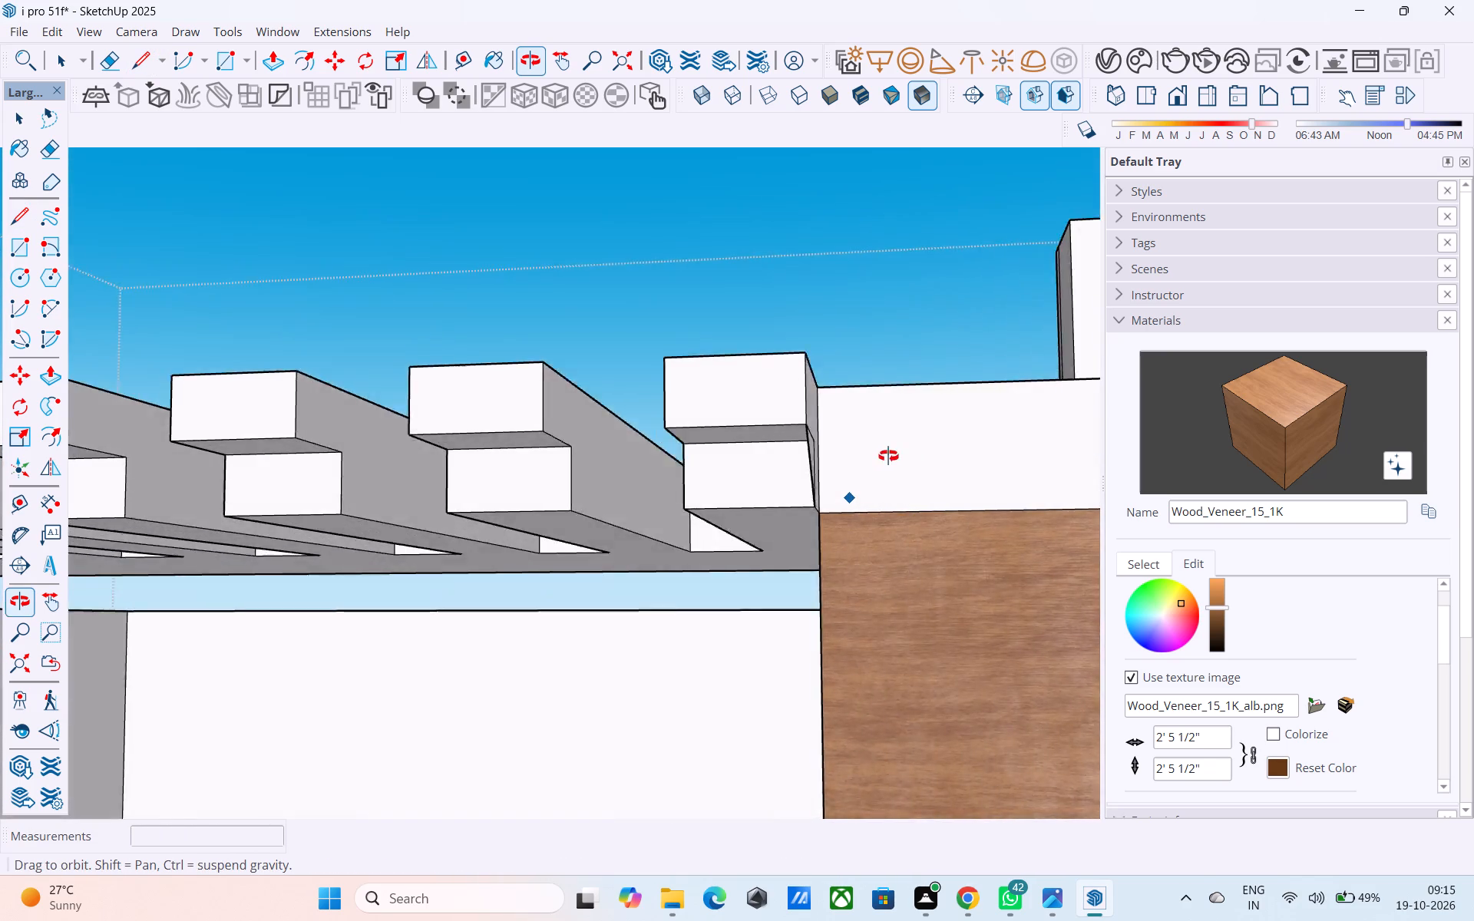
middle_drag(888, 456, 871, 643)
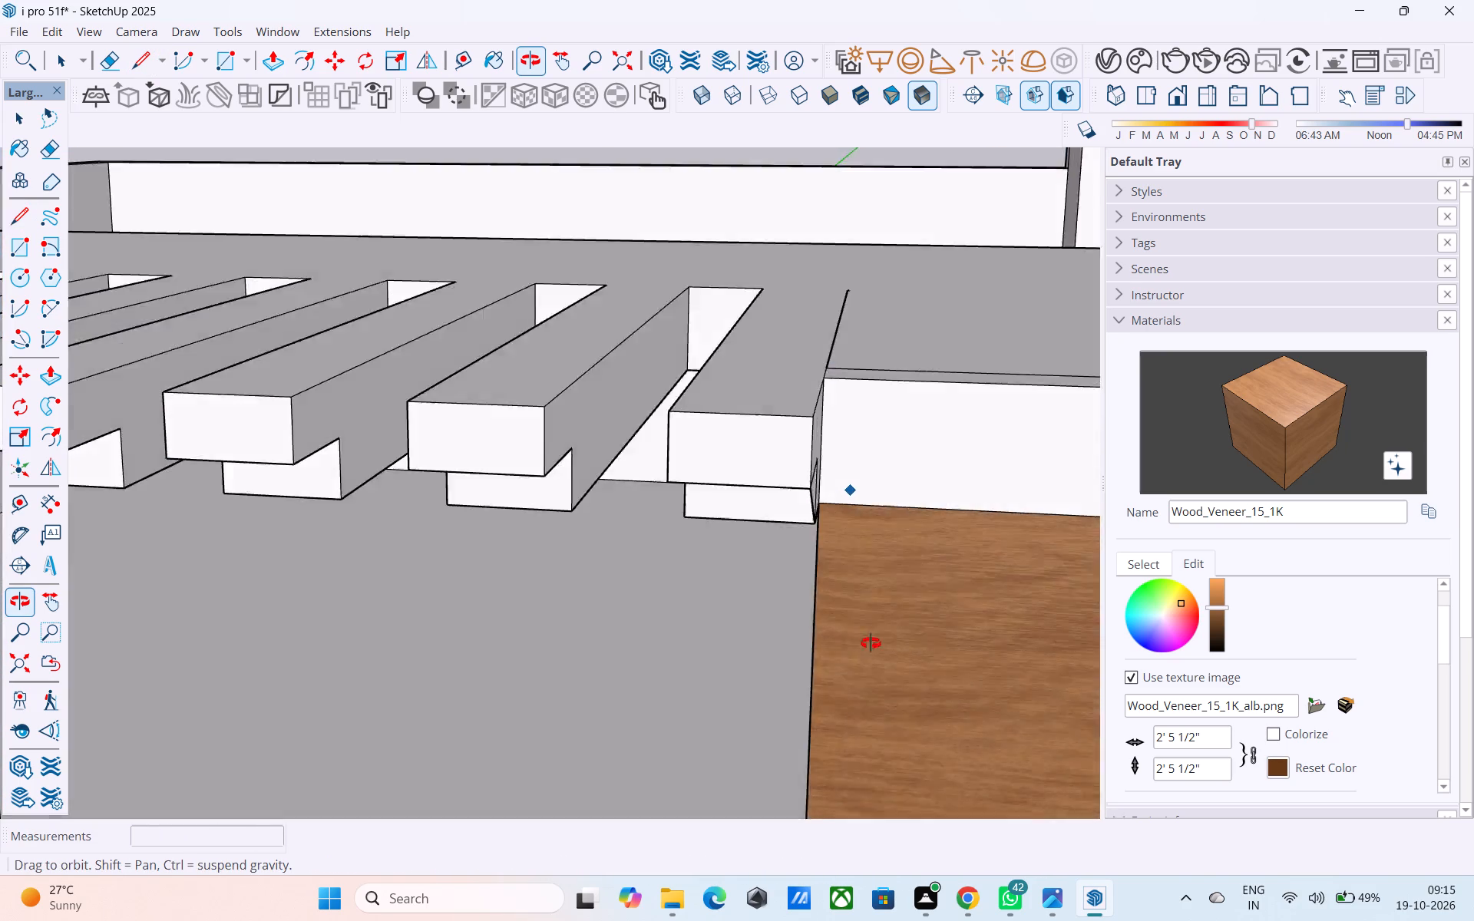
middle_drag(871, 643, 974, 498)
scroll(955, 470, down, 6)
middle_click(709, 646)
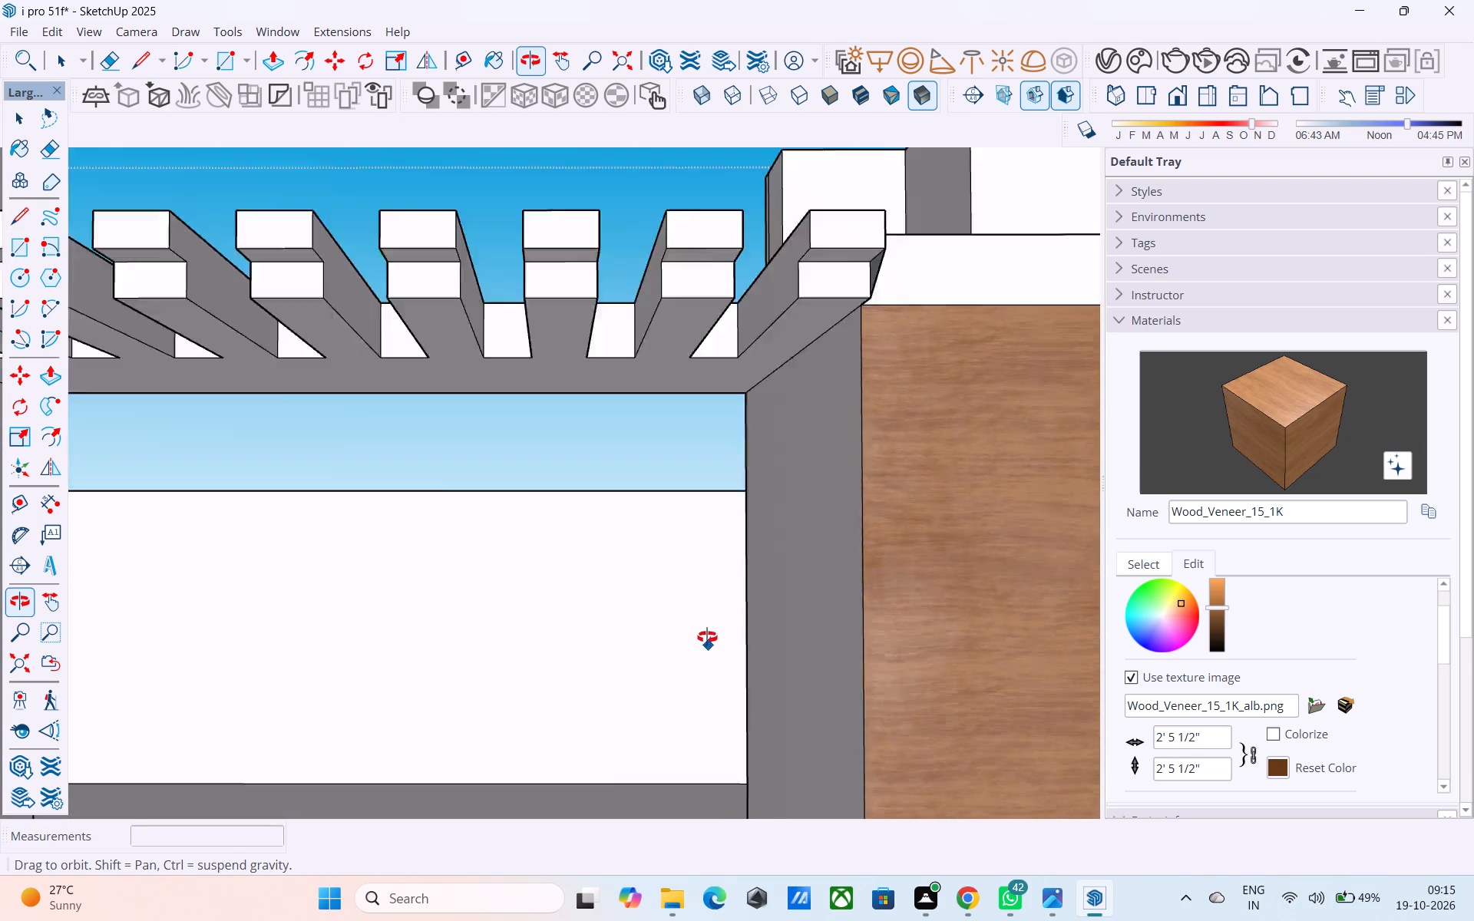
scroll(734, 599, down, 2)
middle_drag(734, 599, 739, 635)
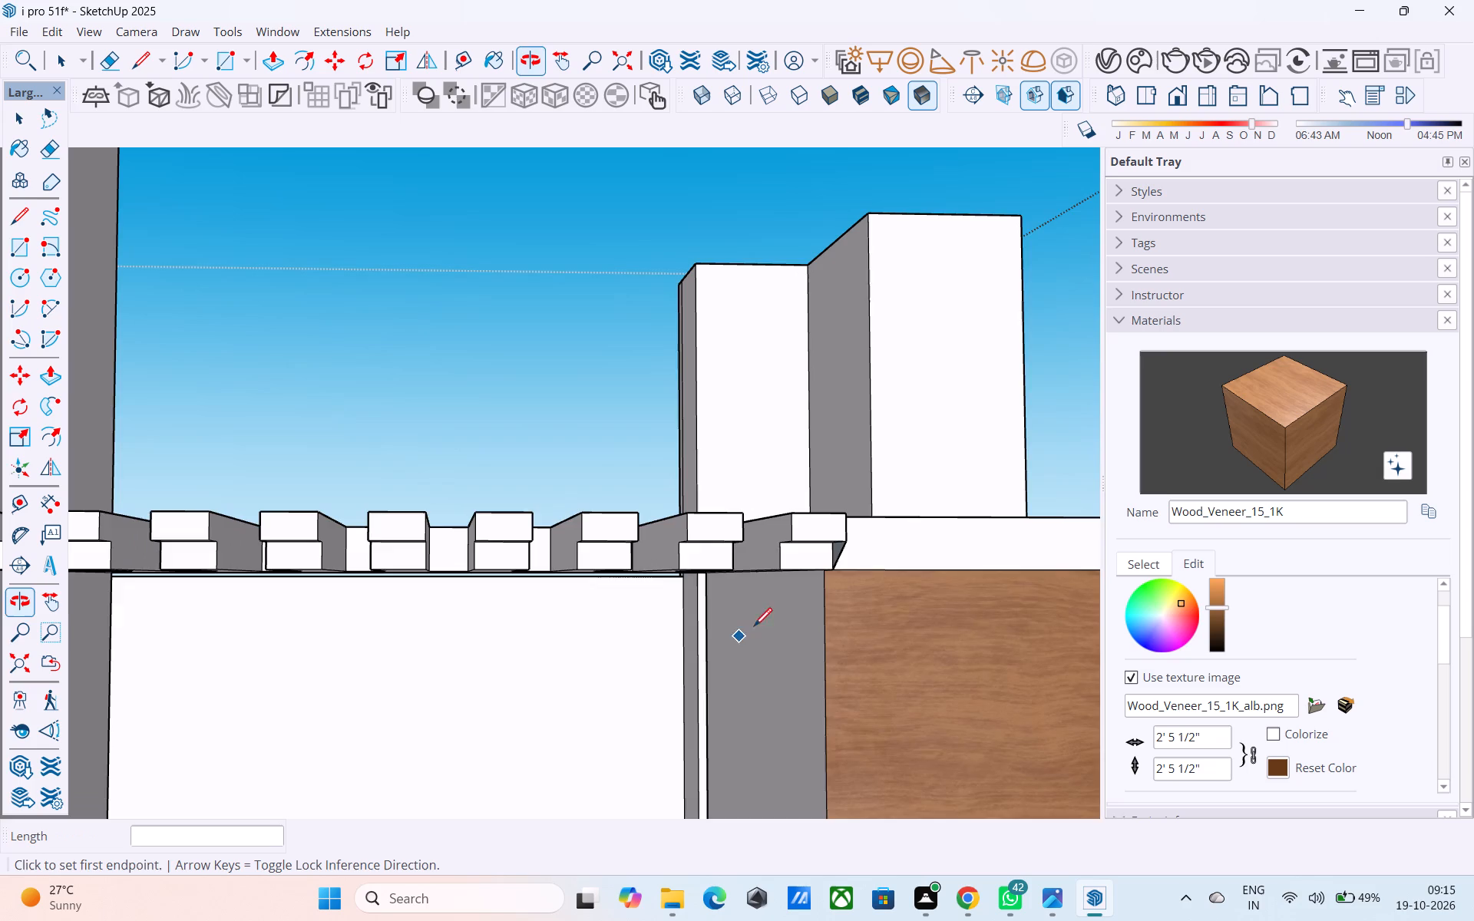
scroll(776, 589, up, 5)
click(782, 558)
click(808, 507)
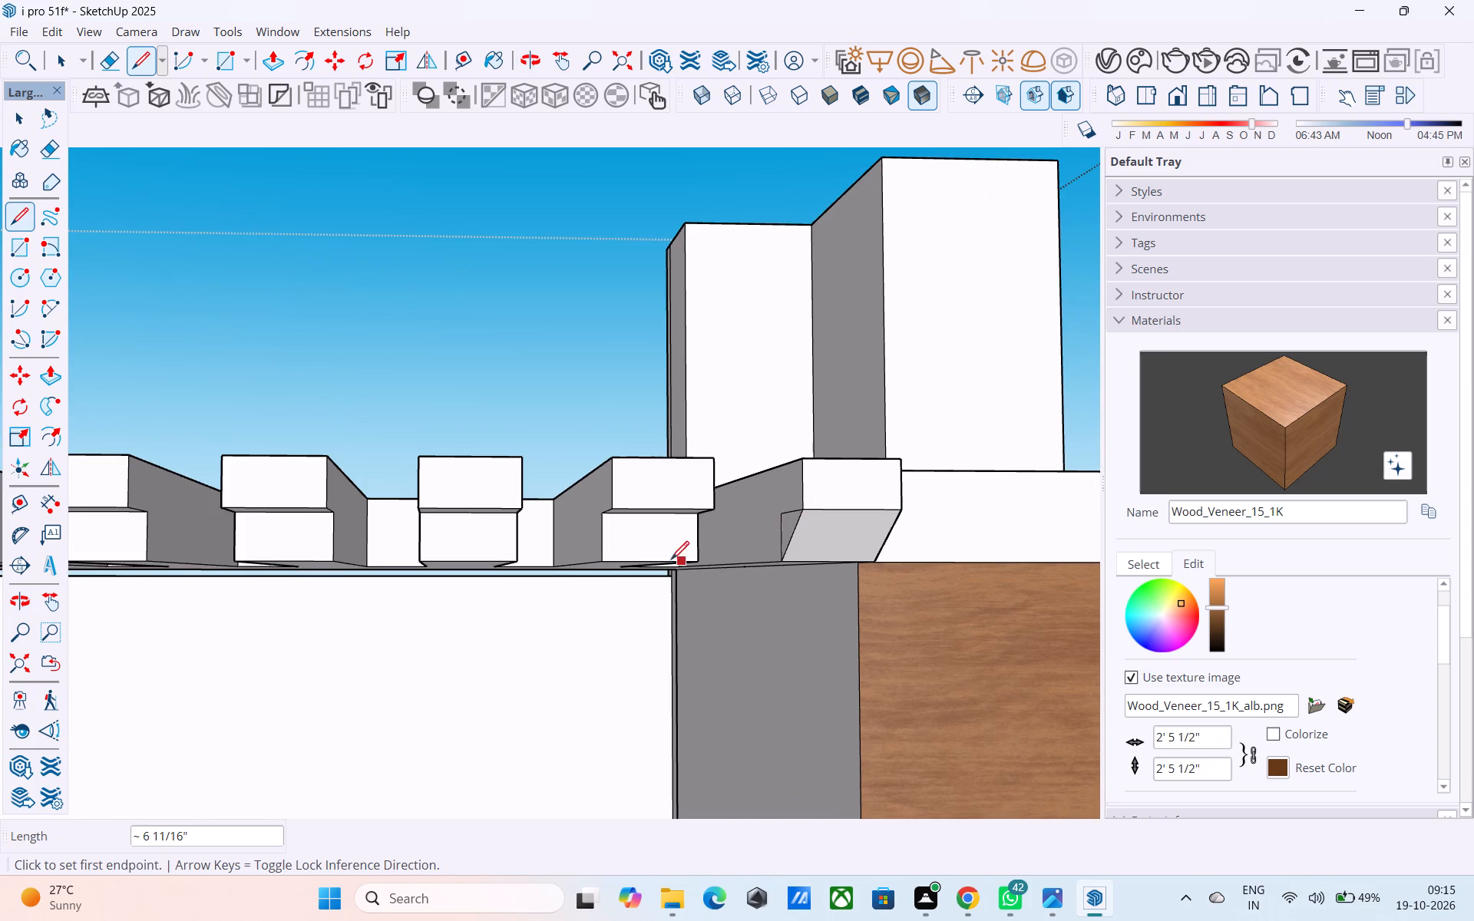
Bevel the stepped underside of the second bar from the wood-clad corner with diagonal lines about 6 11/16" long on both sides.
click(610, 556)
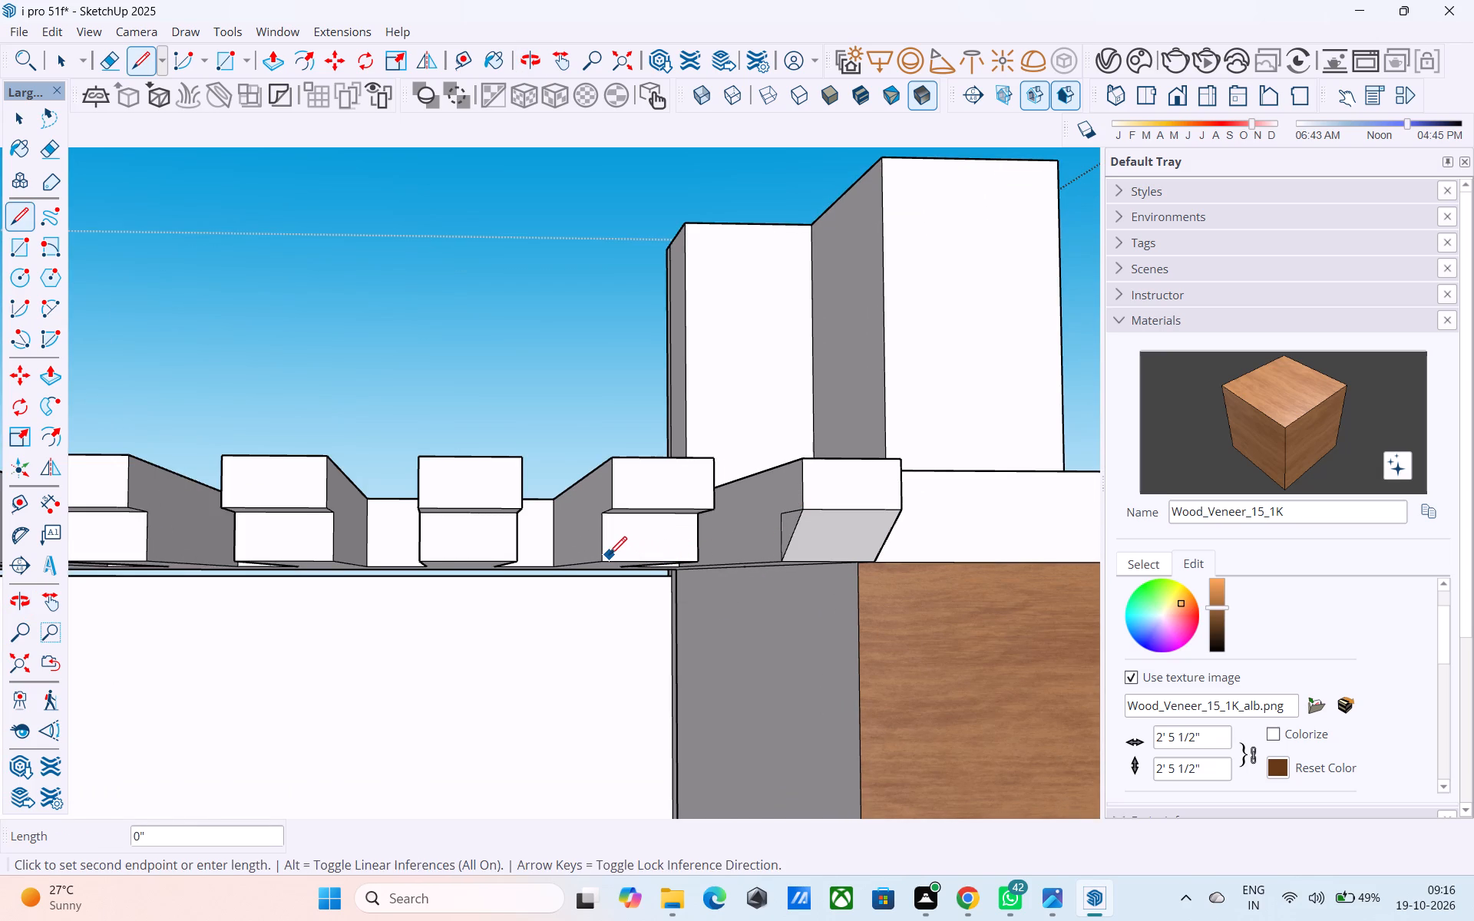
key(l)
click(596, 560)
click(612, 512)
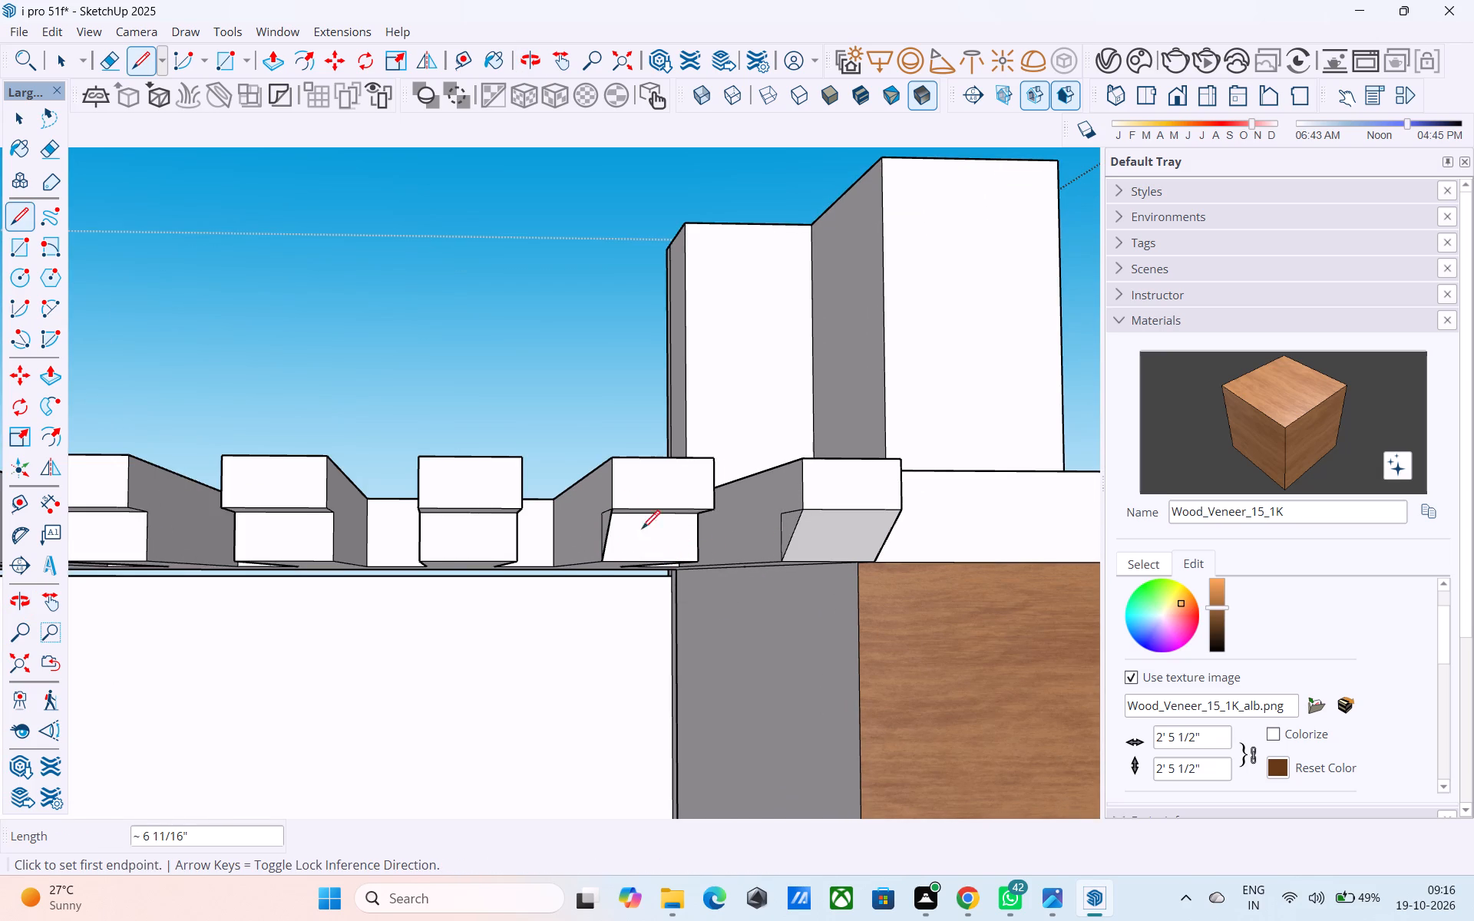
middle_drag(692, 561, 376, 600)
scroll(683, 589, up, 1)
scroll(683, 589, down, 1)
scroll(683, 588, up, 2)
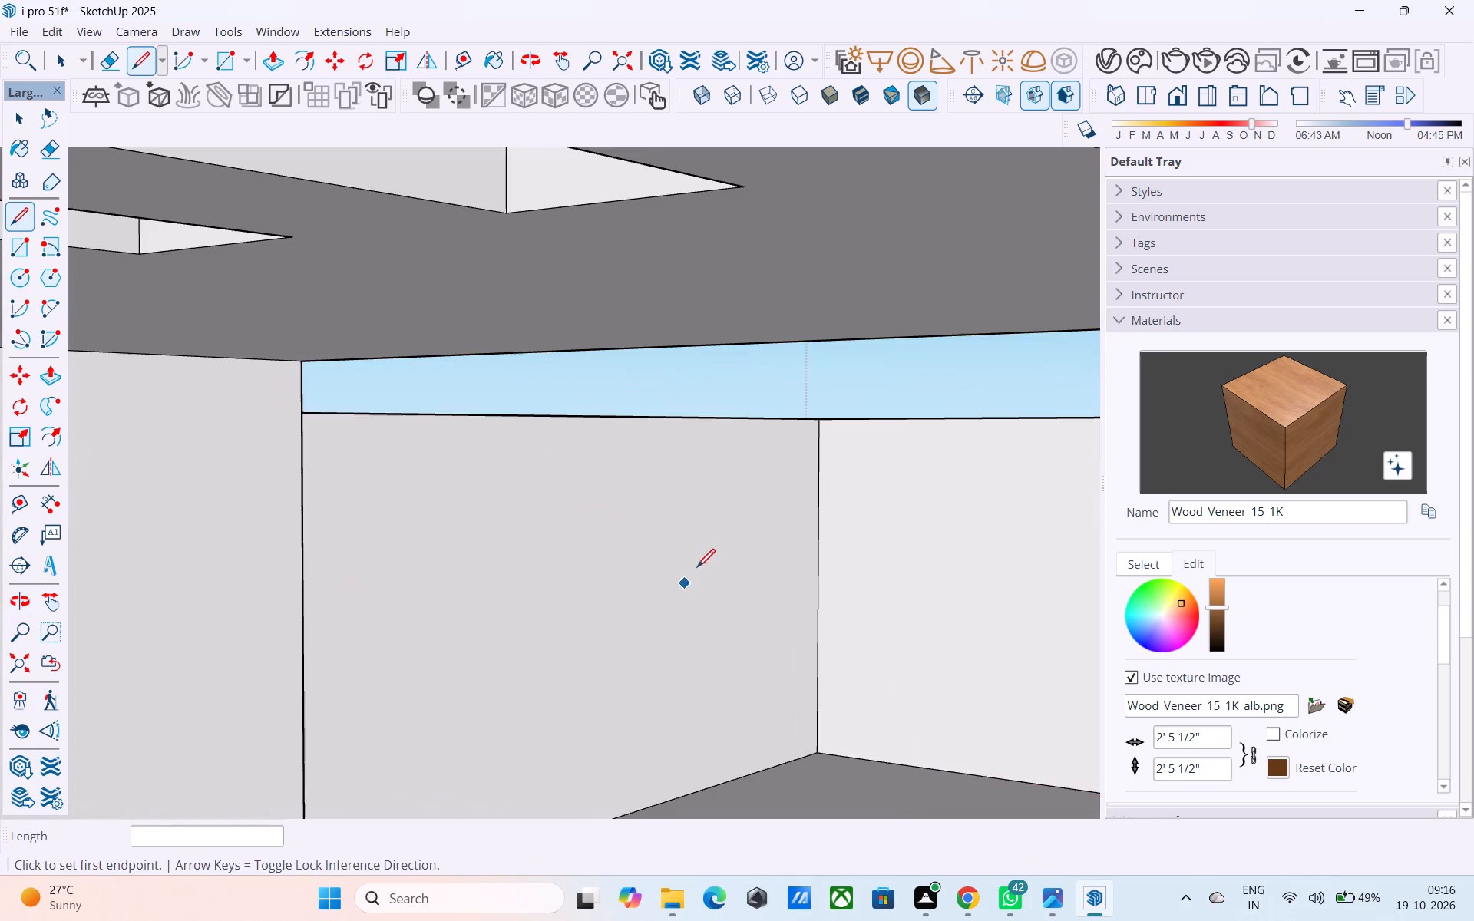
scroll(689, 540, down, 2)
click(703, 491)
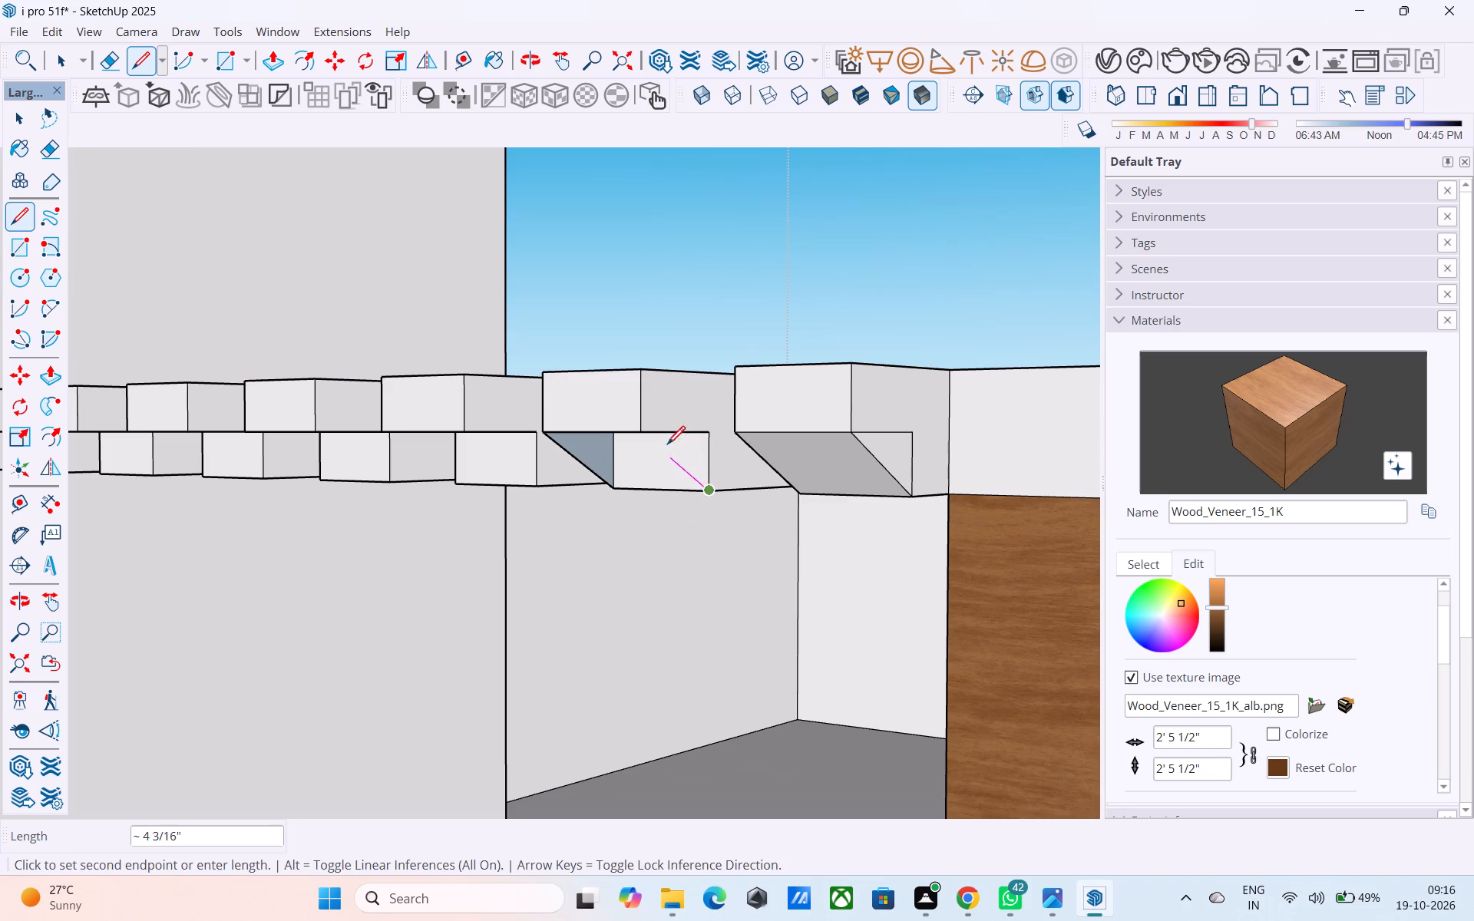
click(642, 424)
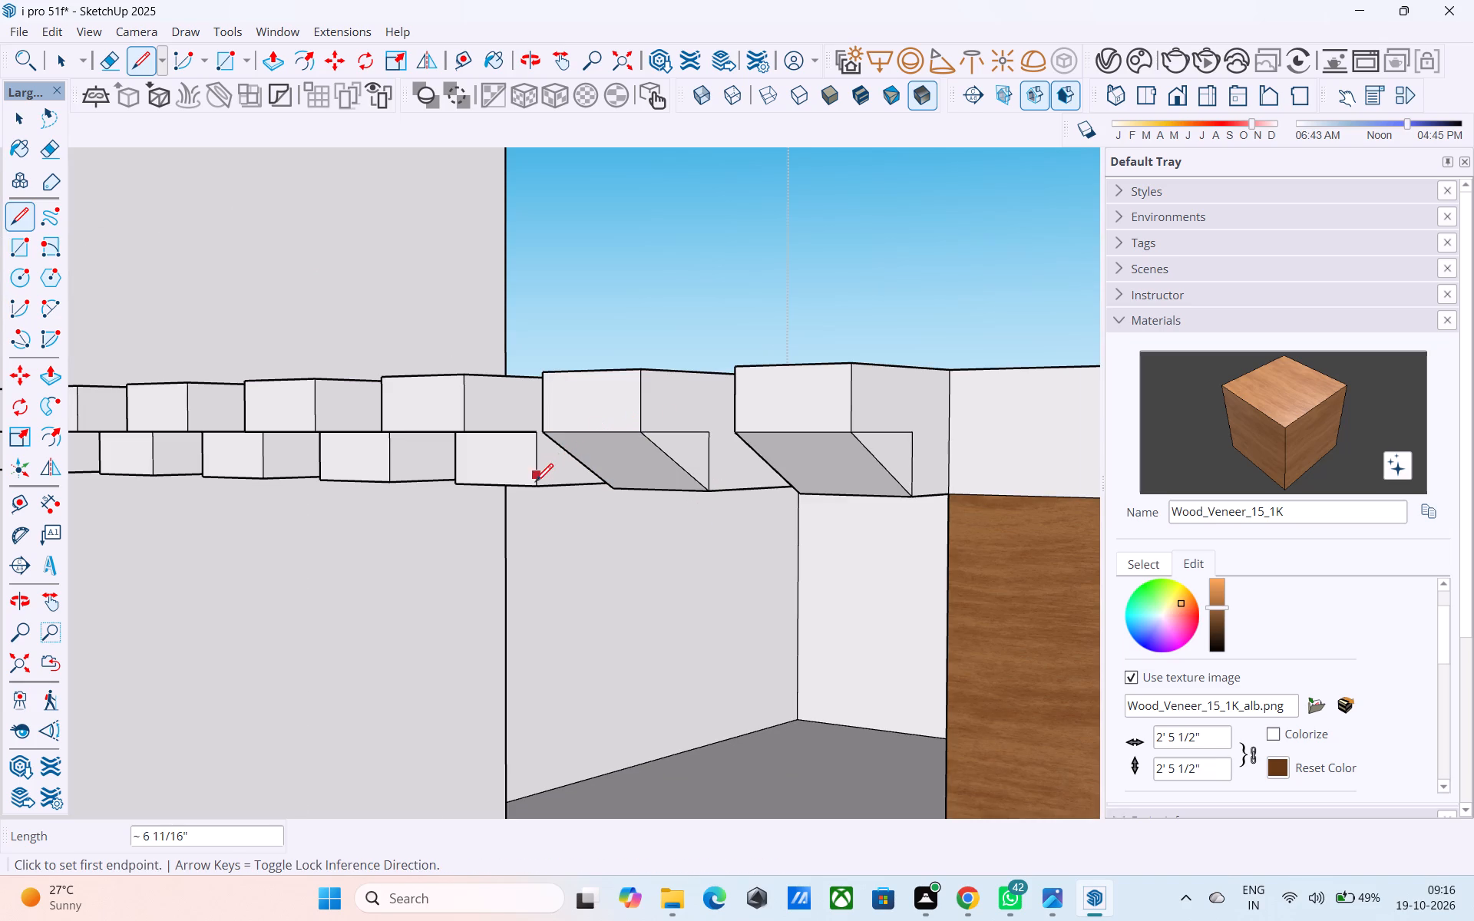
Bevel the stepped underside of the third bar from the wood-clad corner with diagonal lines on both sides.
click(532, 490)
click(467, 429)
middle_drag(464, 430, 620, 378)
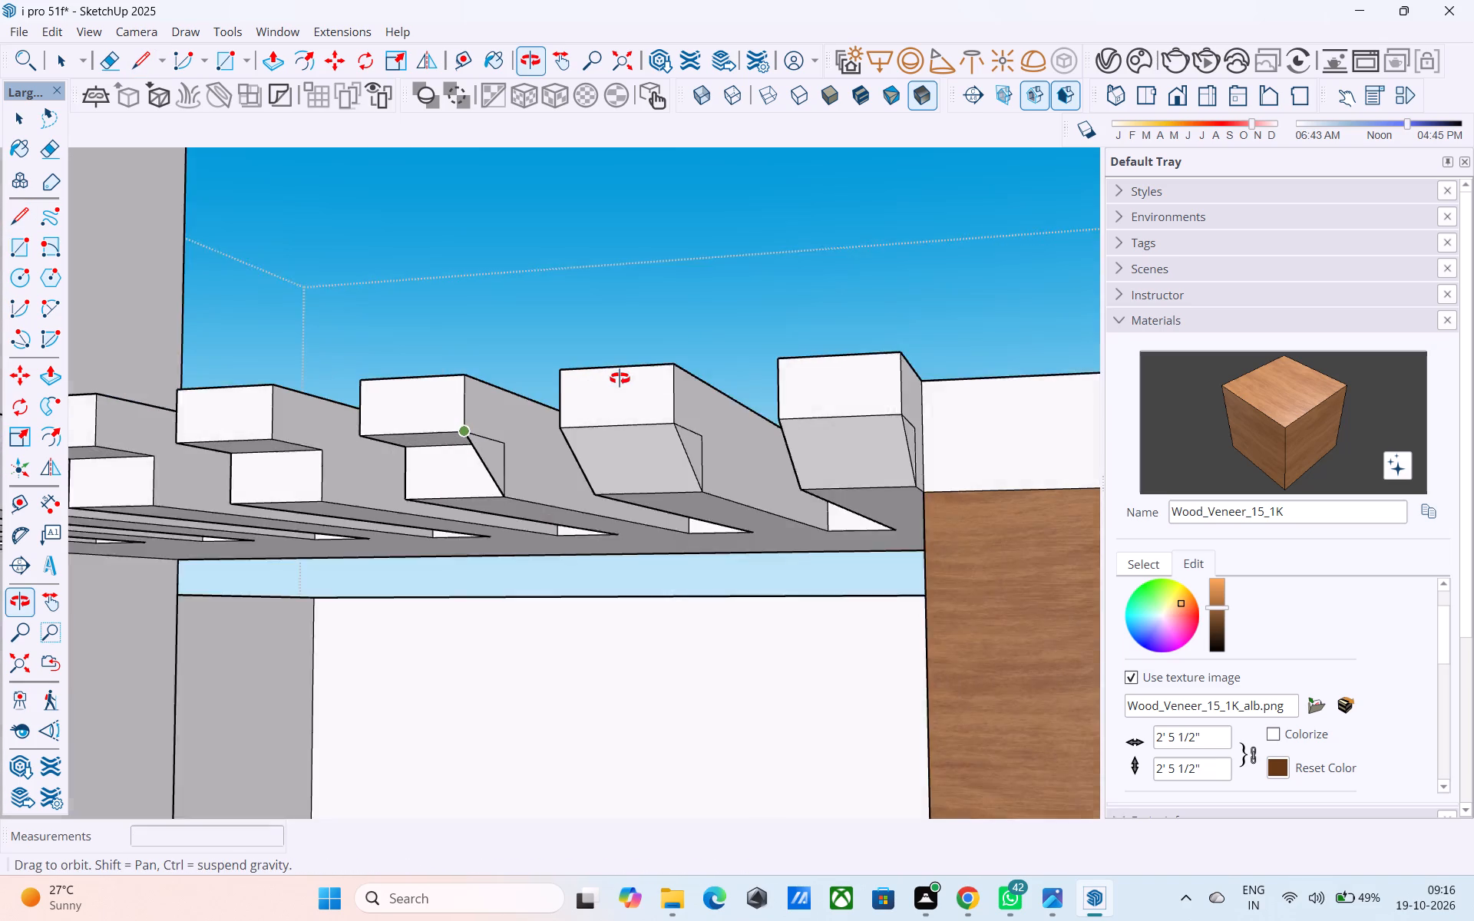
middle_drag(620, 378, 676, 378)
click(388, 497)
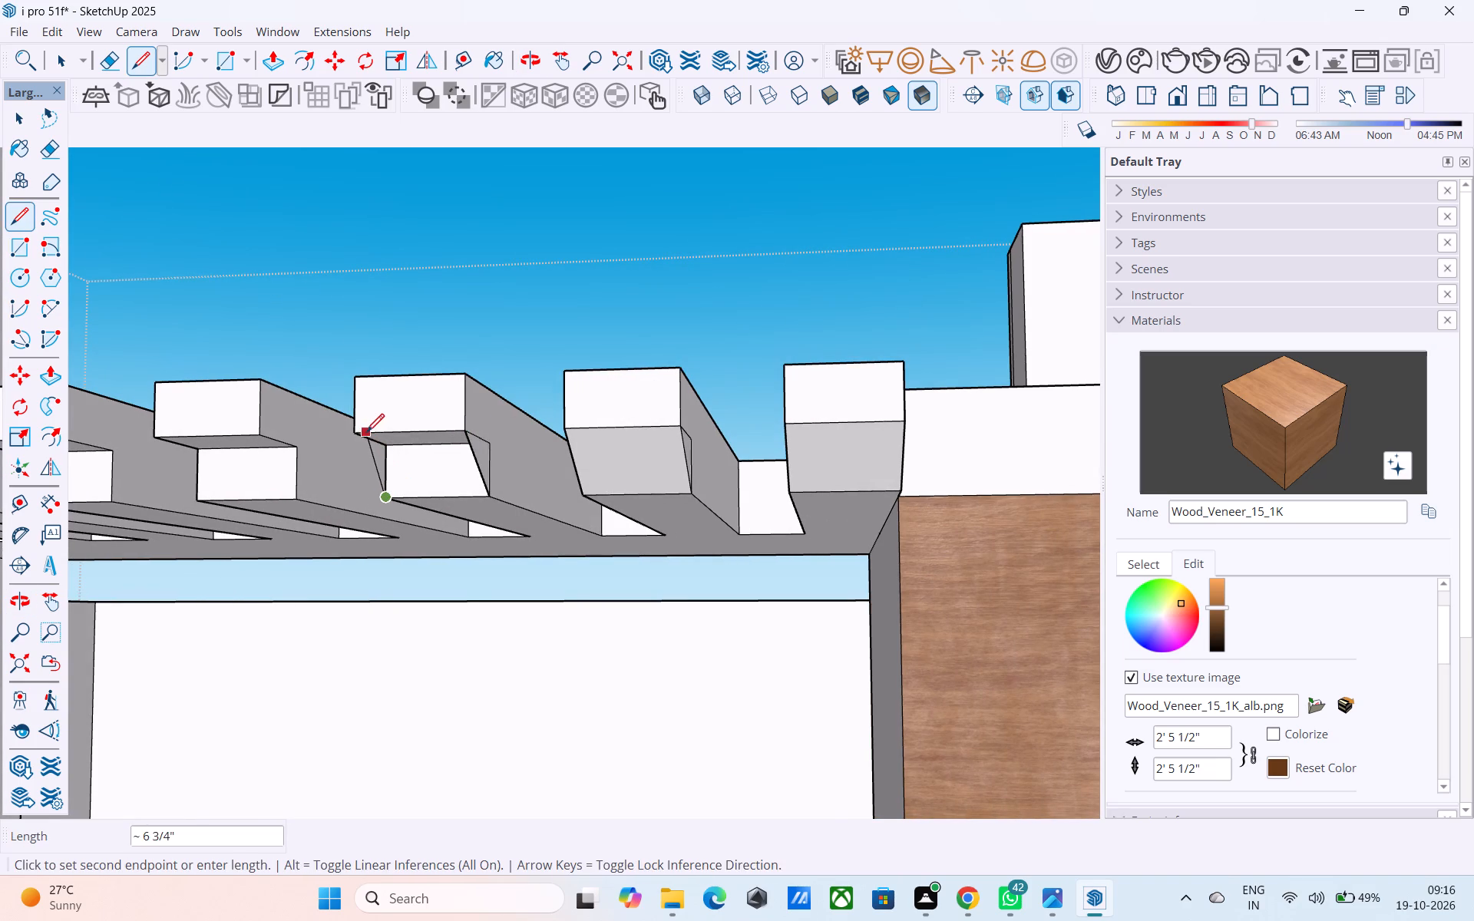
click(359, 430)
Bevel the stepped underside of the fourth bar from the wood-clad corner with diagonal lines about 6 11/16" long on both sides.
scroll(610, 433, down, 5)
scroll(393, 441, up, 3)
click(389, 437)
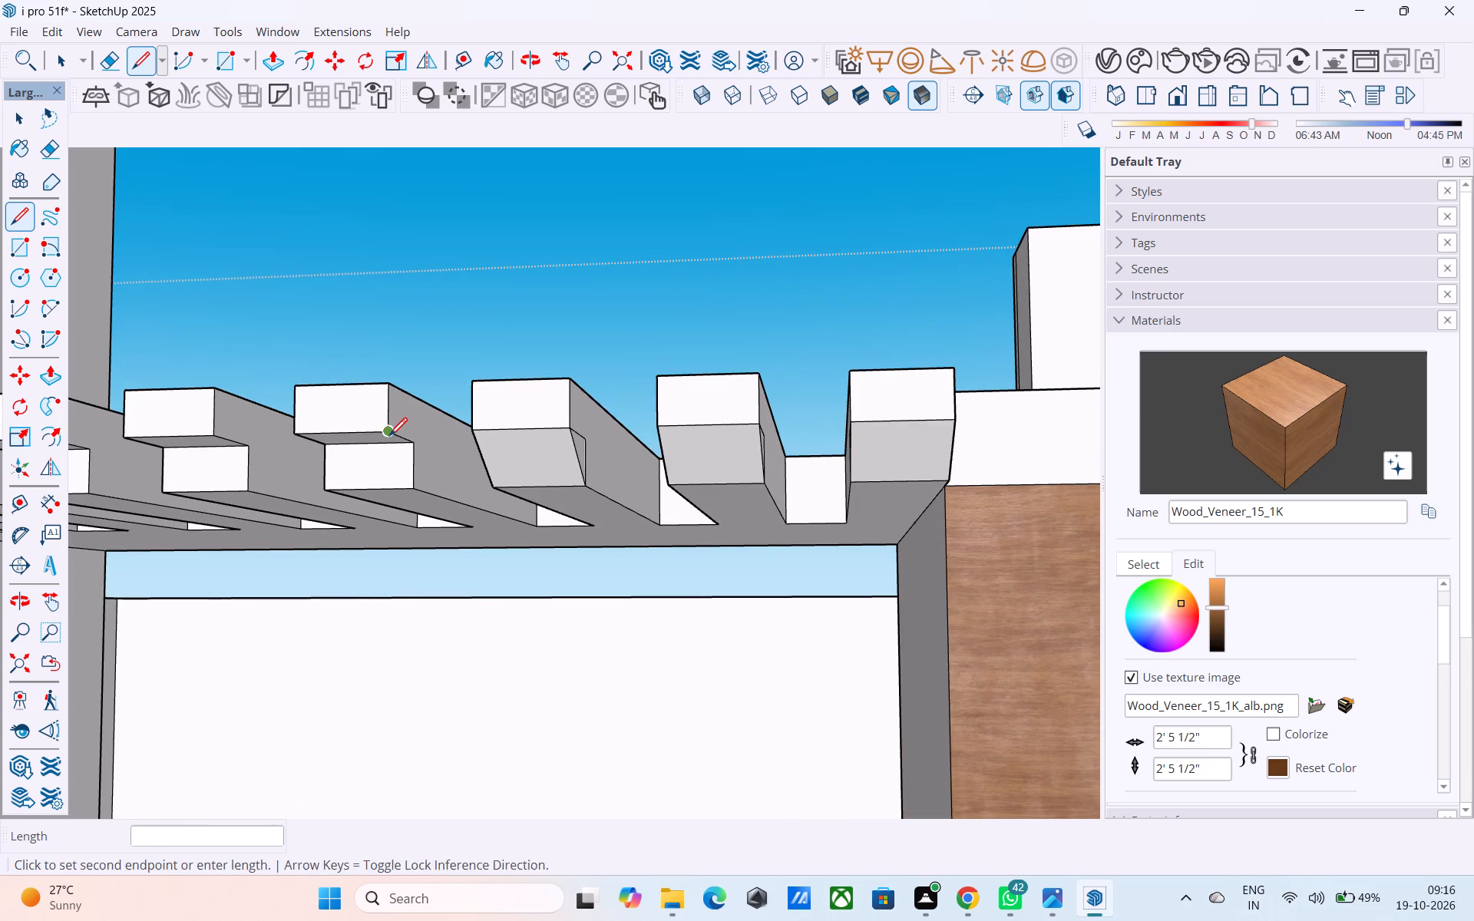
click(412, 483)
click(329, 485)
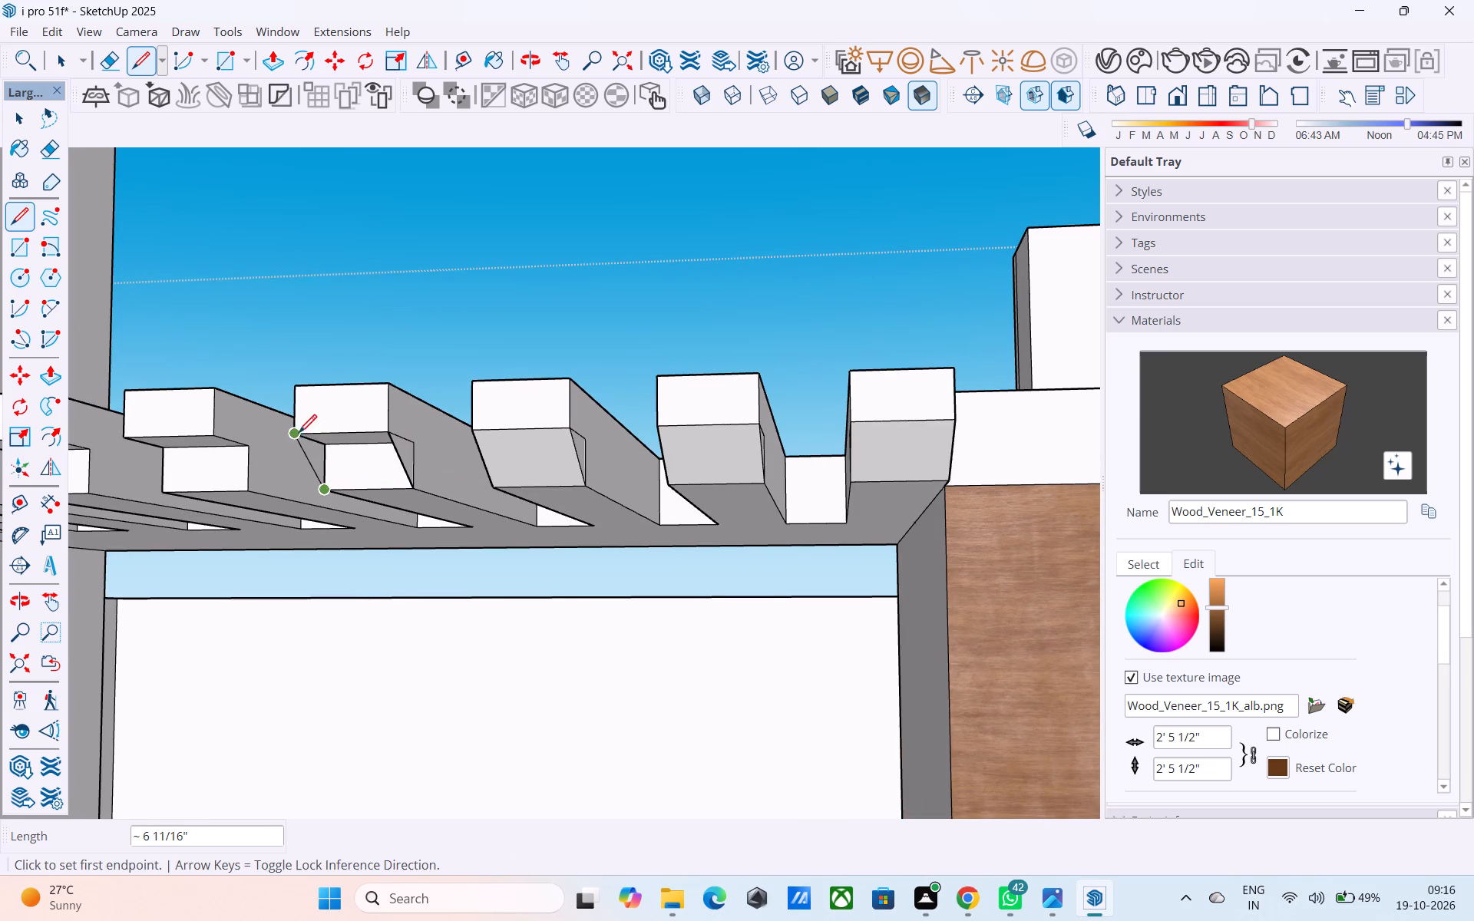
click(299, 434)
Bevel the stepped underside of the fifth bar from the wood-clad corner with diagonal lines on both sides.
scroll(603, 452, down, 5)
scroll(388, 442, up, 6)
click(387, 439)
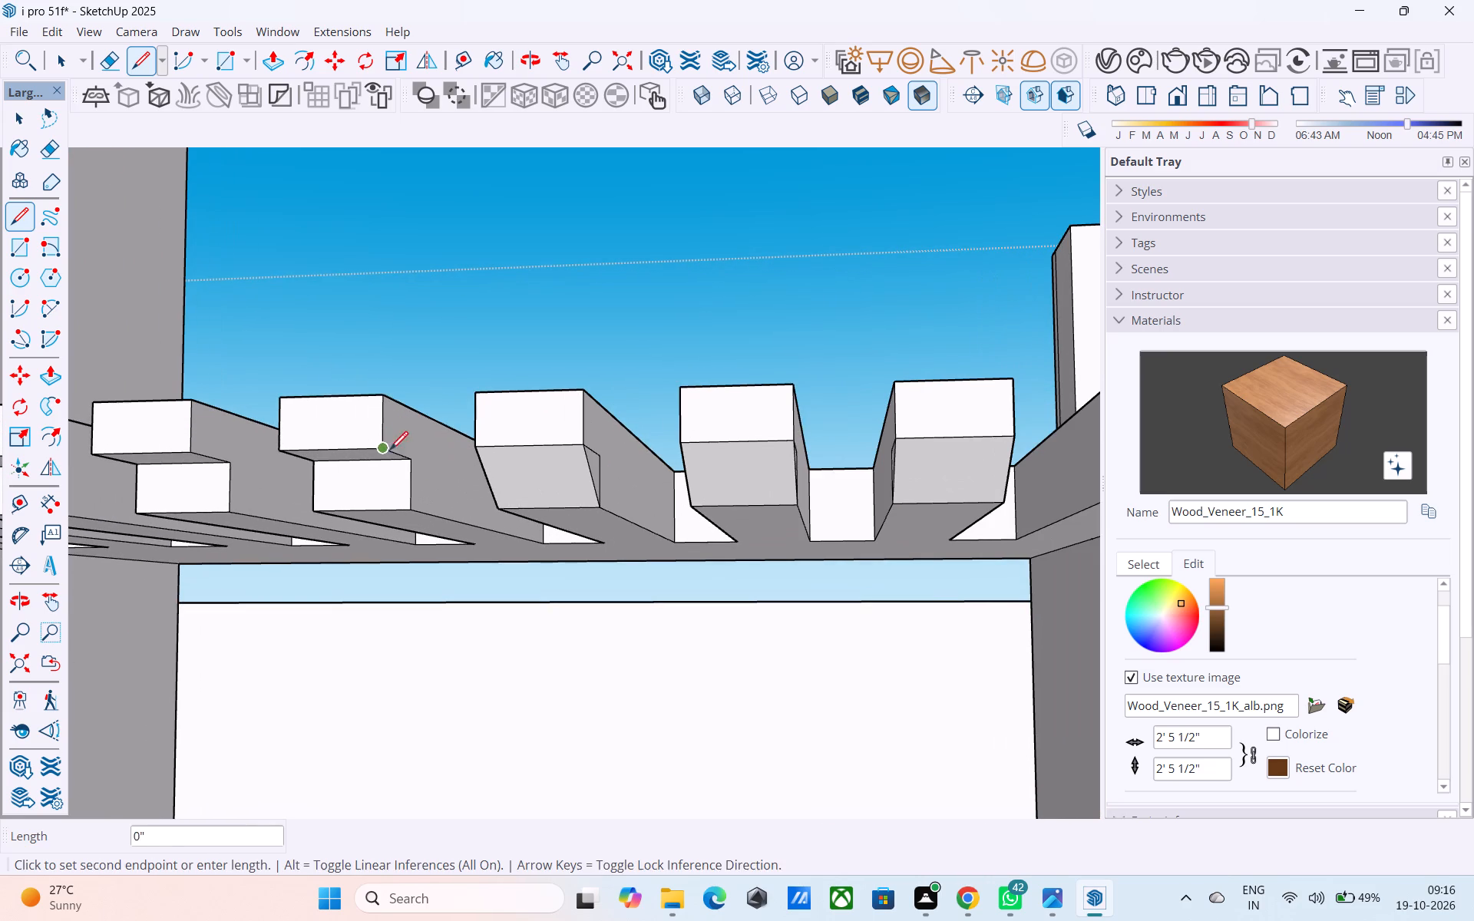
click(417, 509)
click(309, 507)
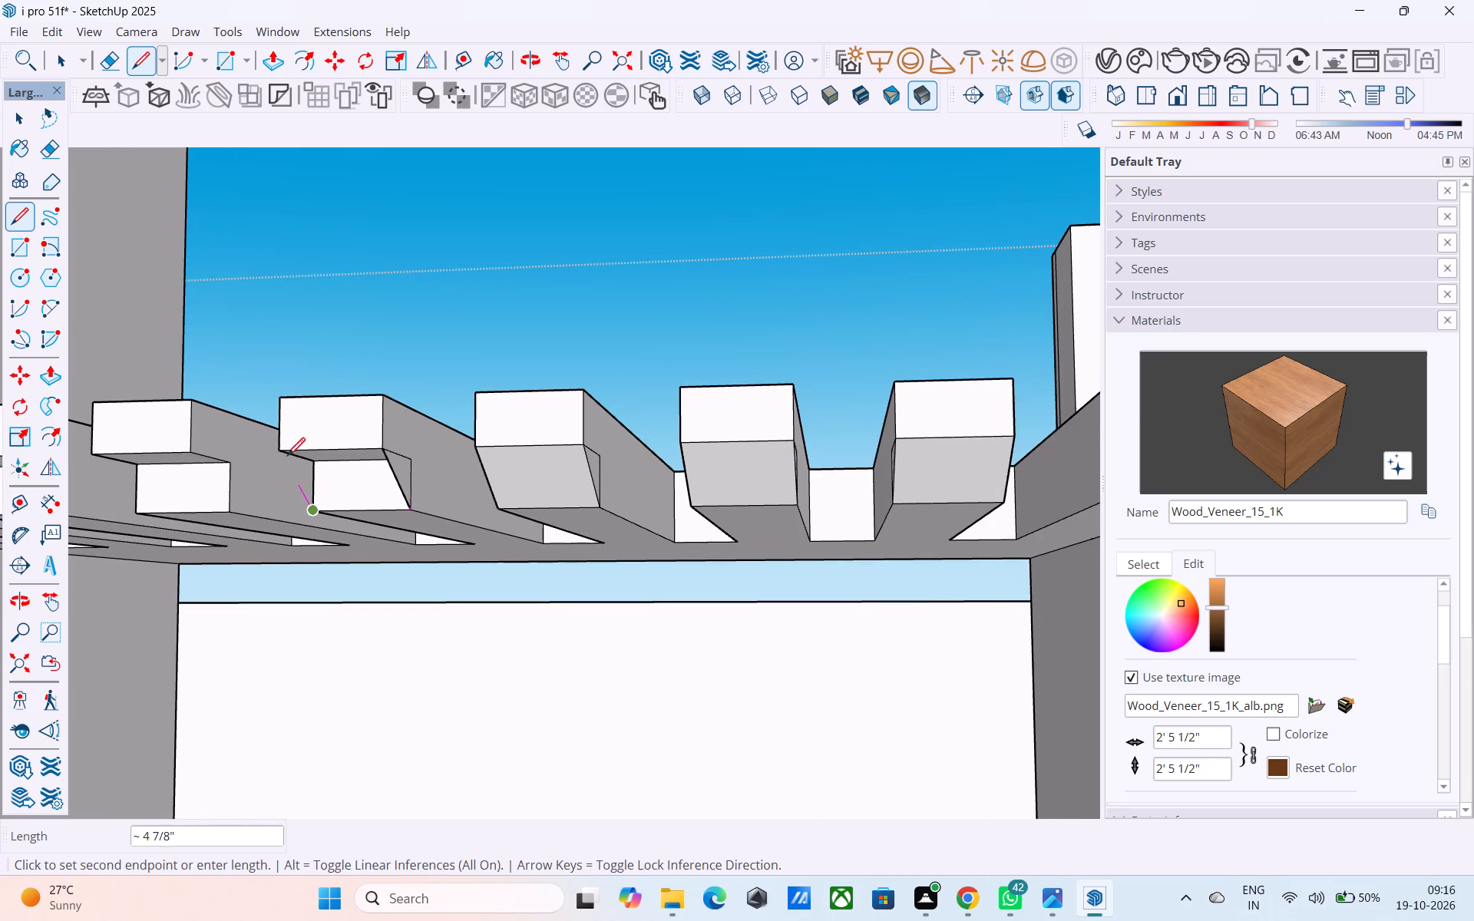
click(282, 445)
Bevel the undersides of the sixth and seventh bars from the wood-clad corner with diagonal lines about 6 11/16" long on both sides.
scroll(751, 456, down, 7)
scroll(502, 508, up, 8)
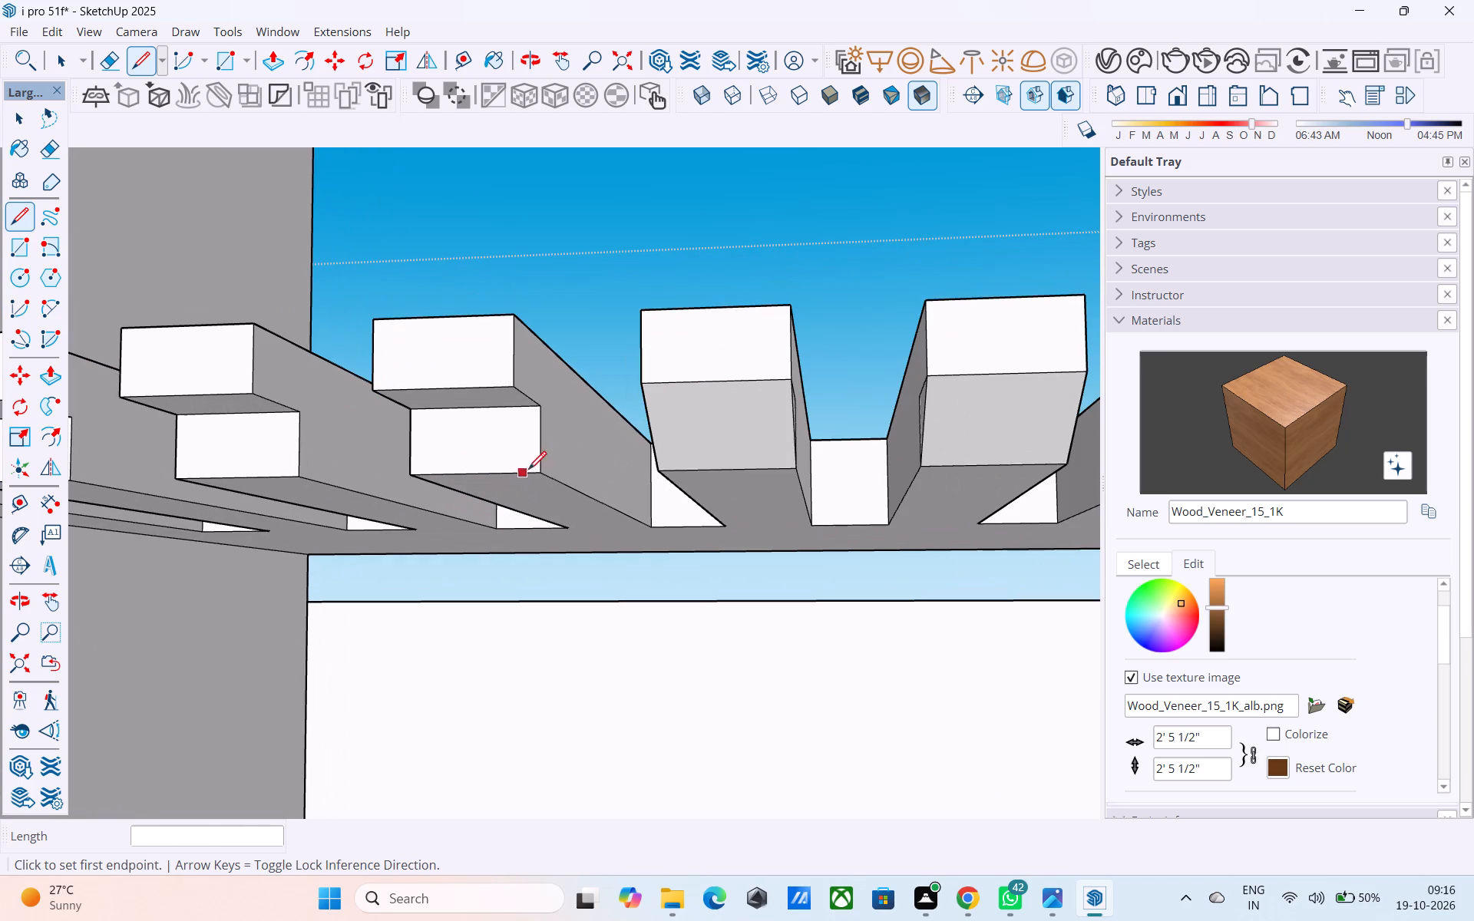
click(534, 471)
click(511, 387)
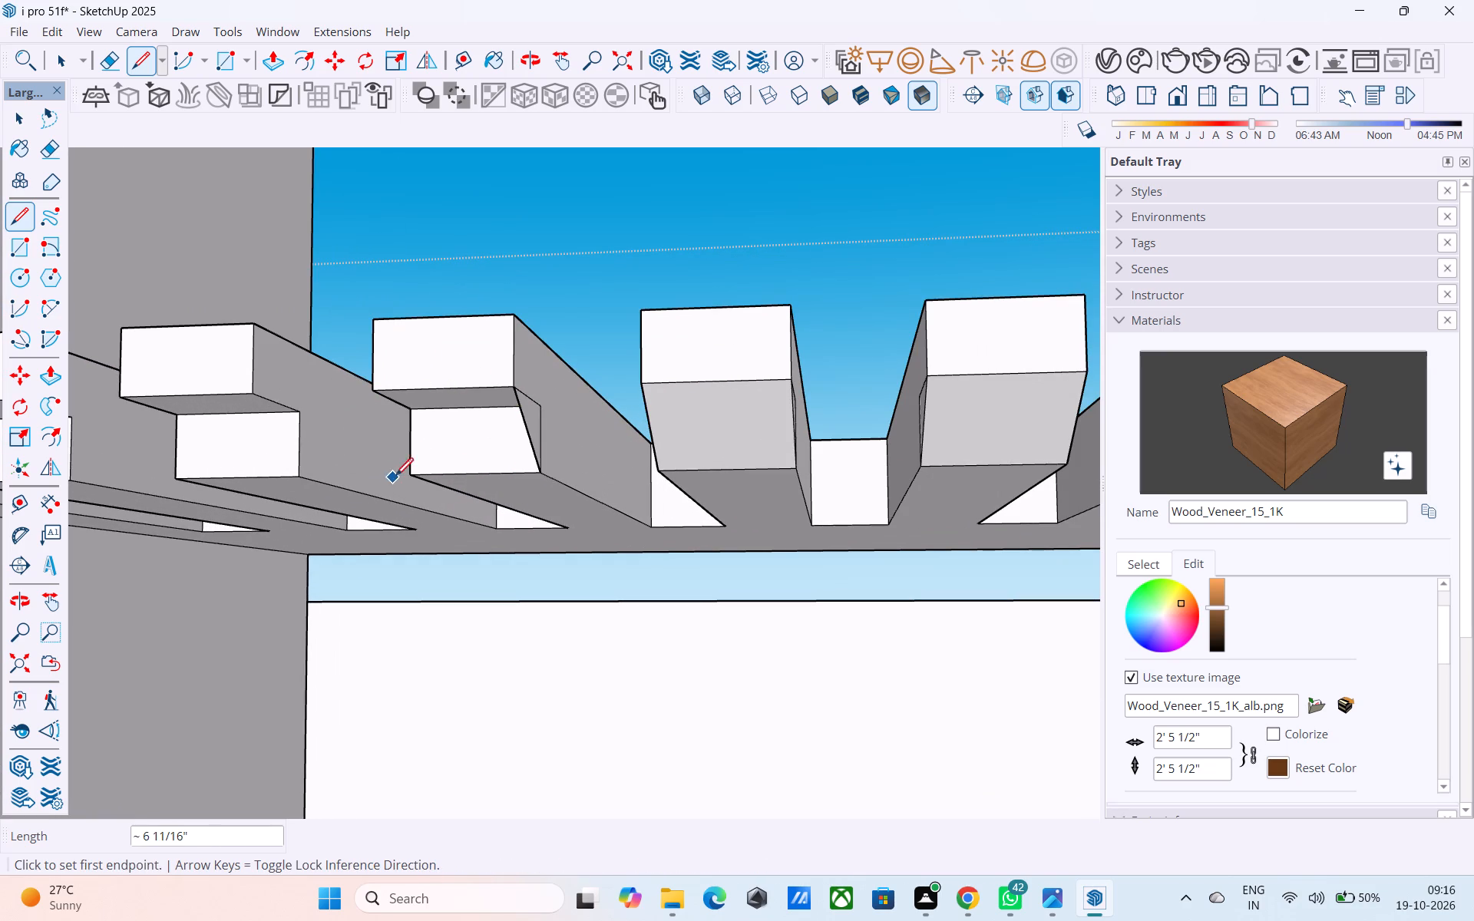
click(411, 464)
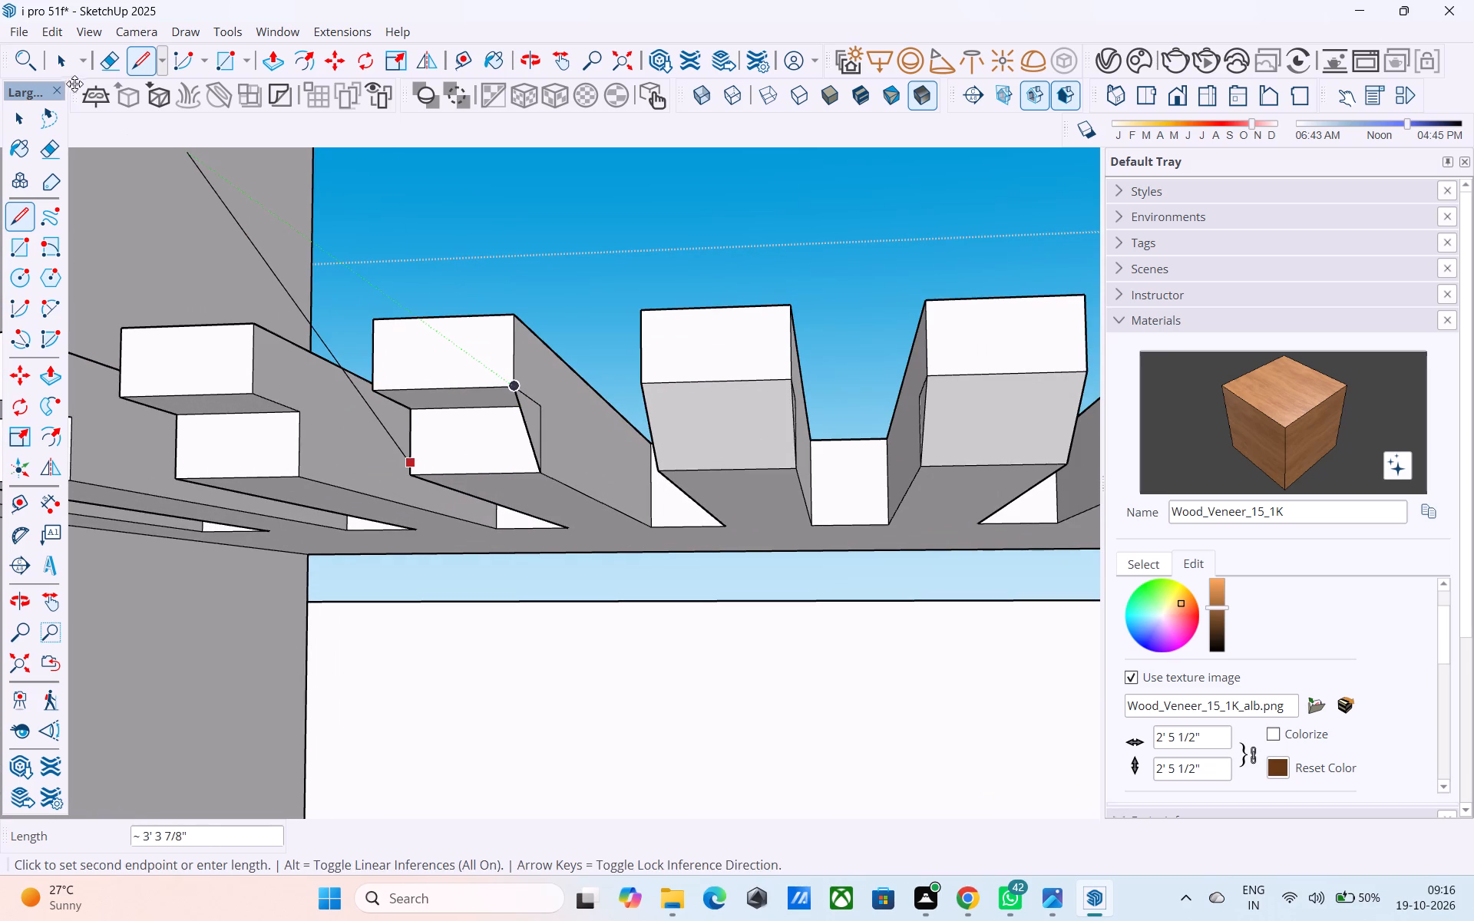
click(144, 64)
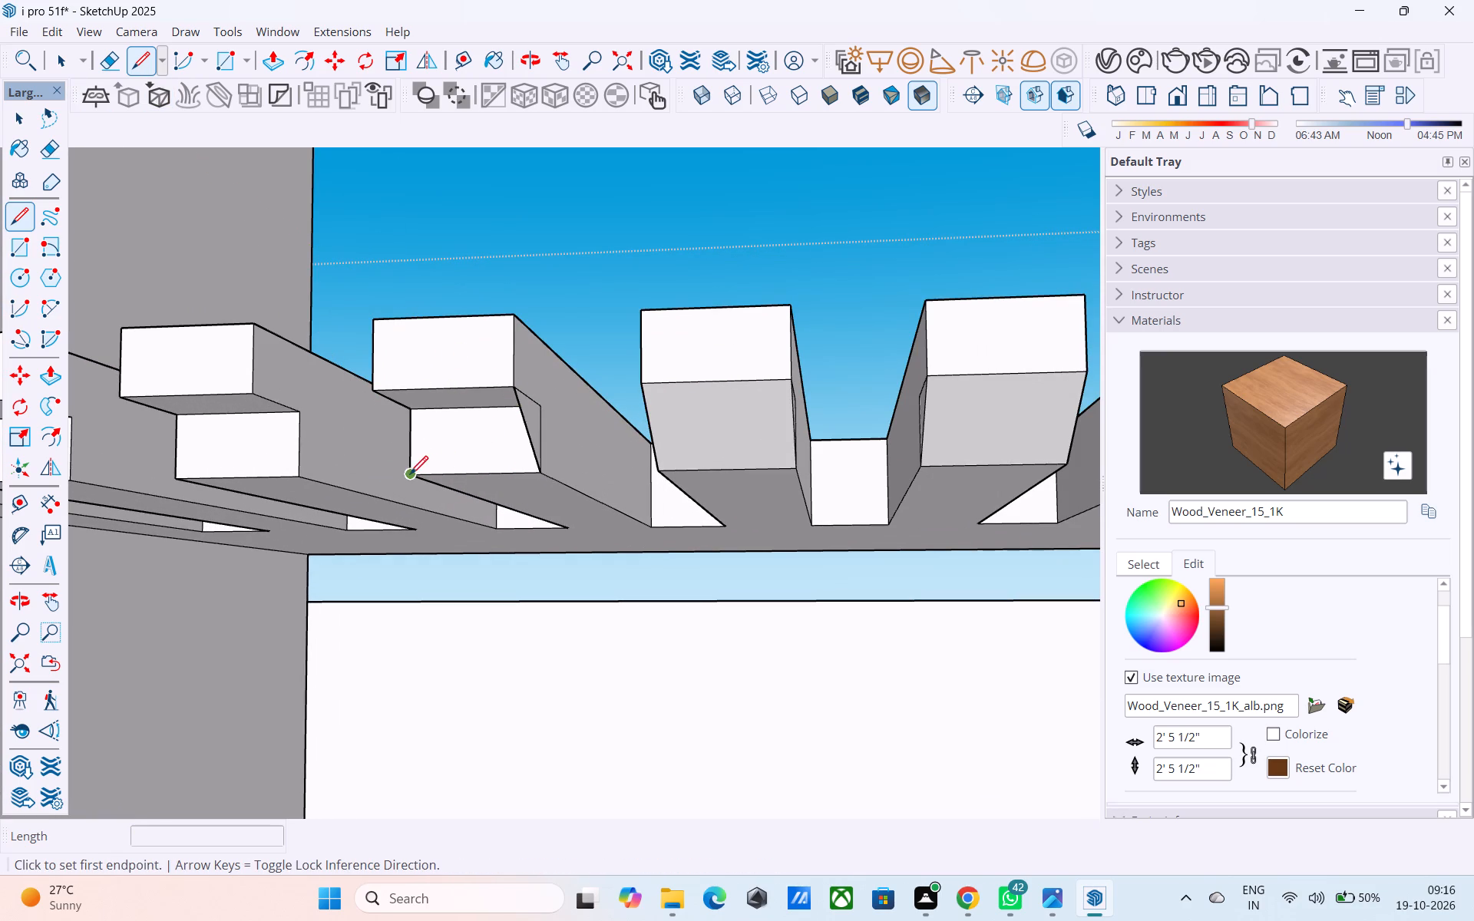
click(409, 476)
click(375, 393)
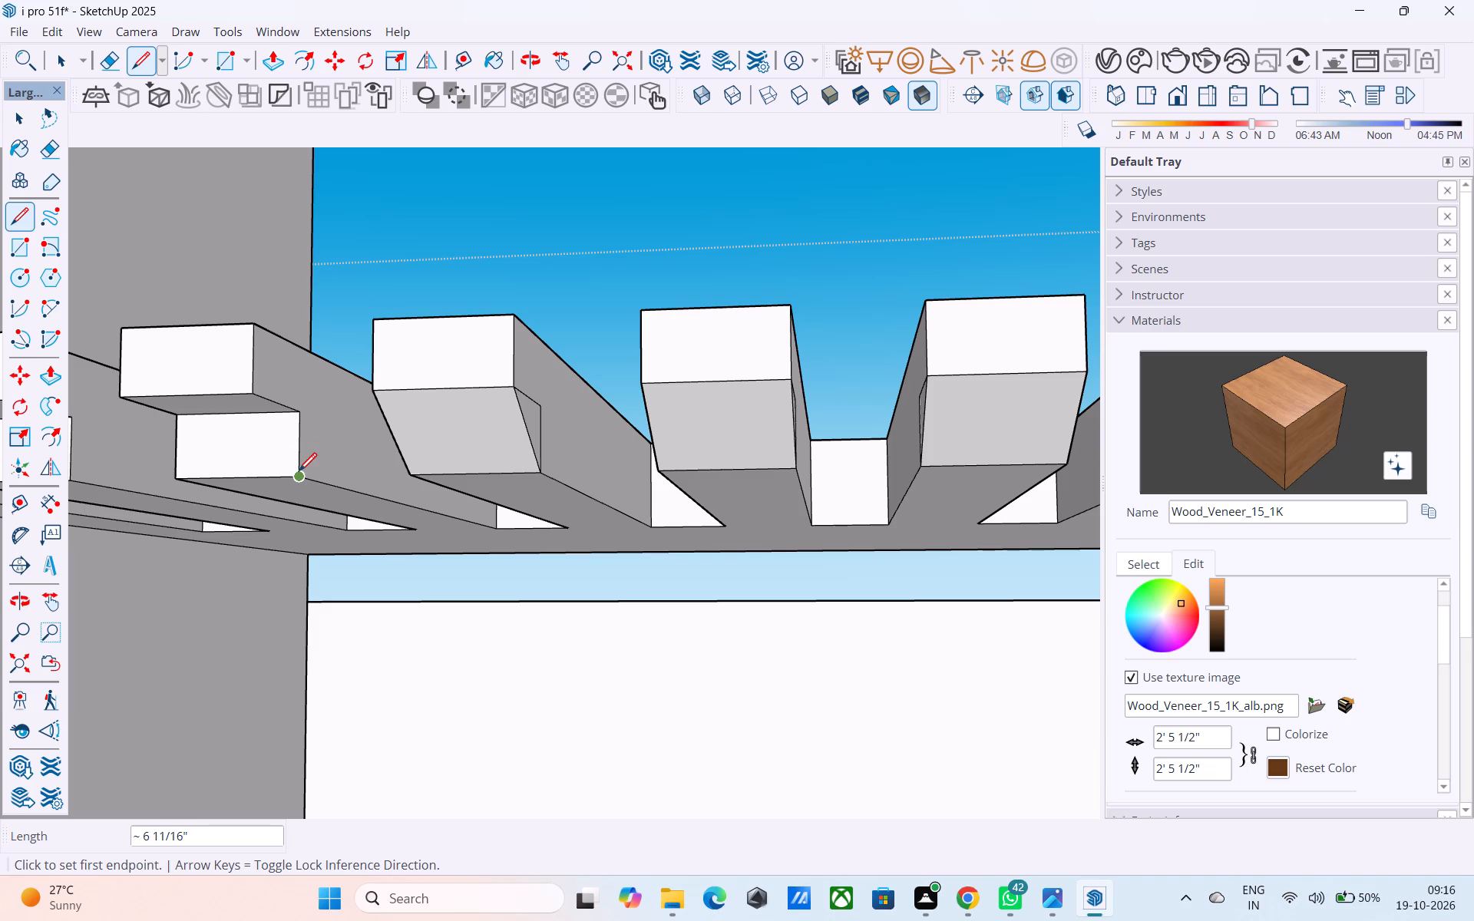
click(299, 473)
click(256, 395)
click(183, 482)
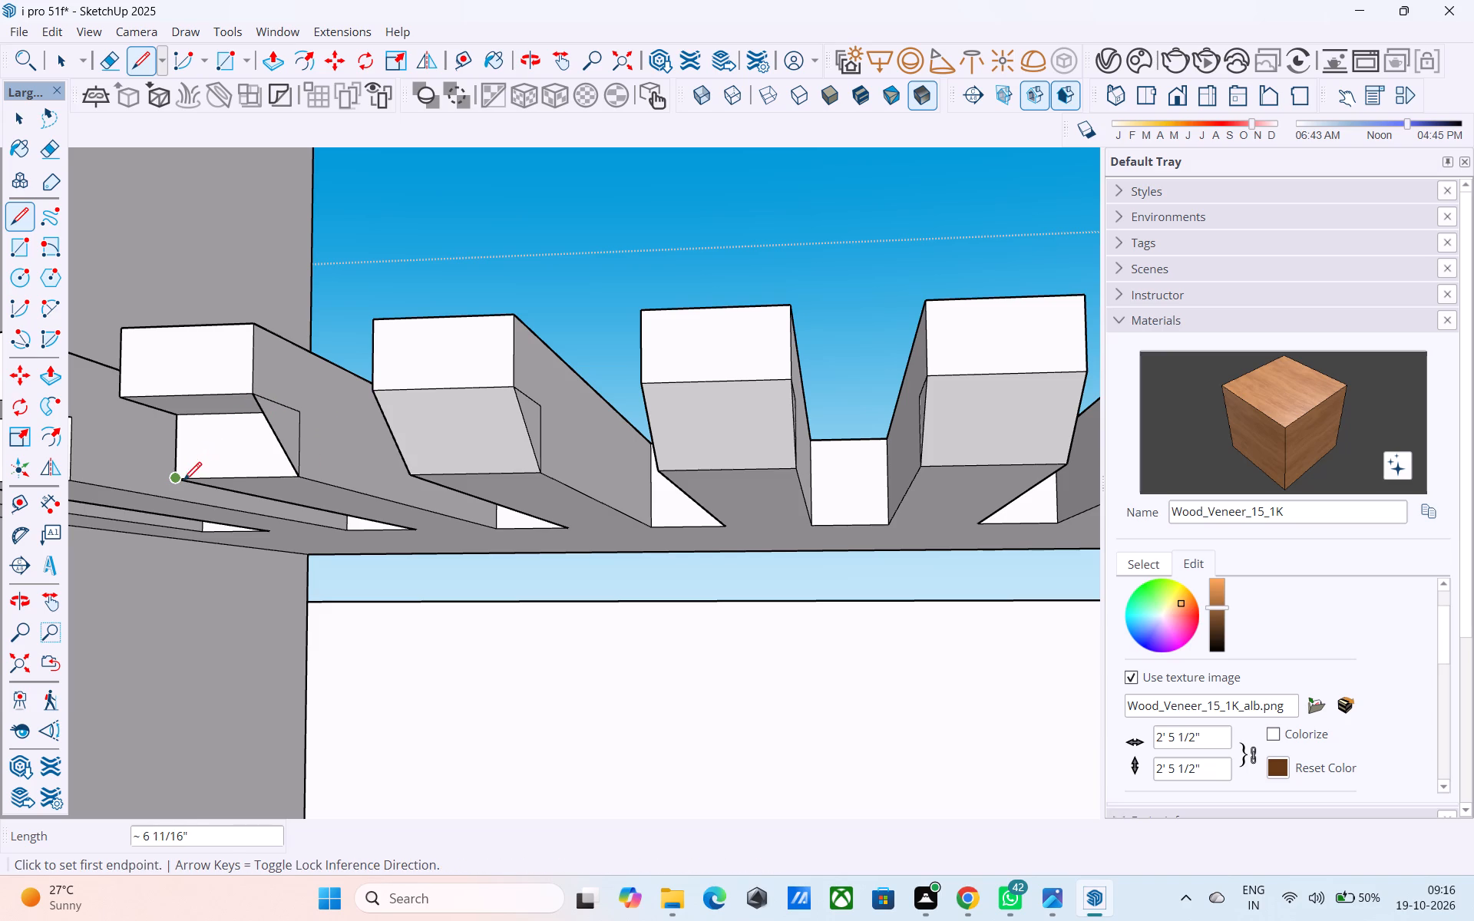
click(115, 400)
Bevel the undersides of the last two bars beside the tower with diagonal lines about 6 11/16" long on both sides.
scroll(688, 365, down, 5)
scroll(831, 376, down, 5)
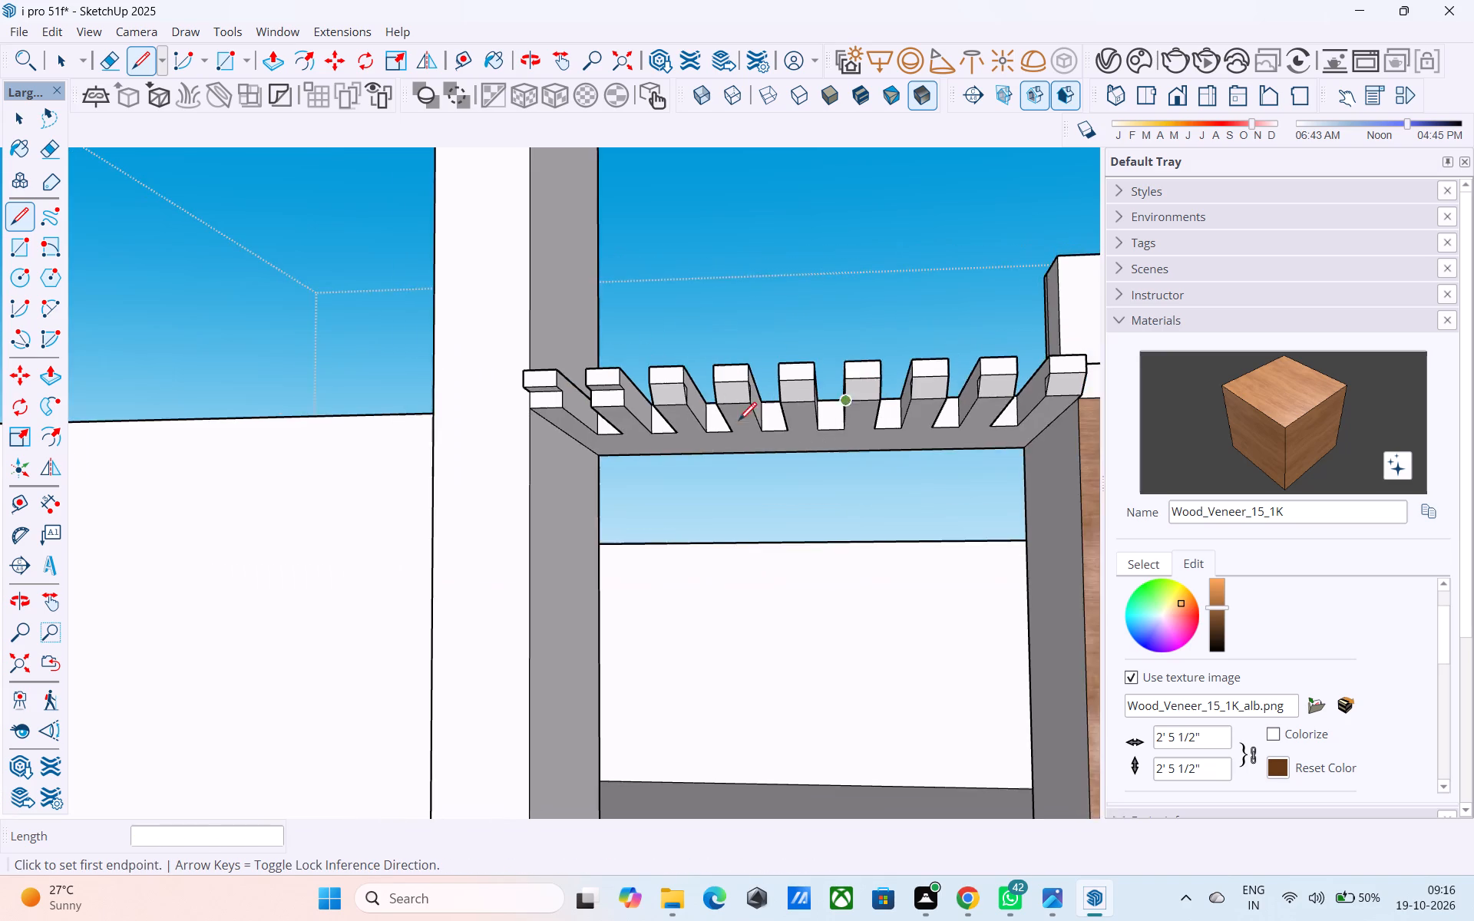
scroll(578, 430, up, 10)
click(544, 394)
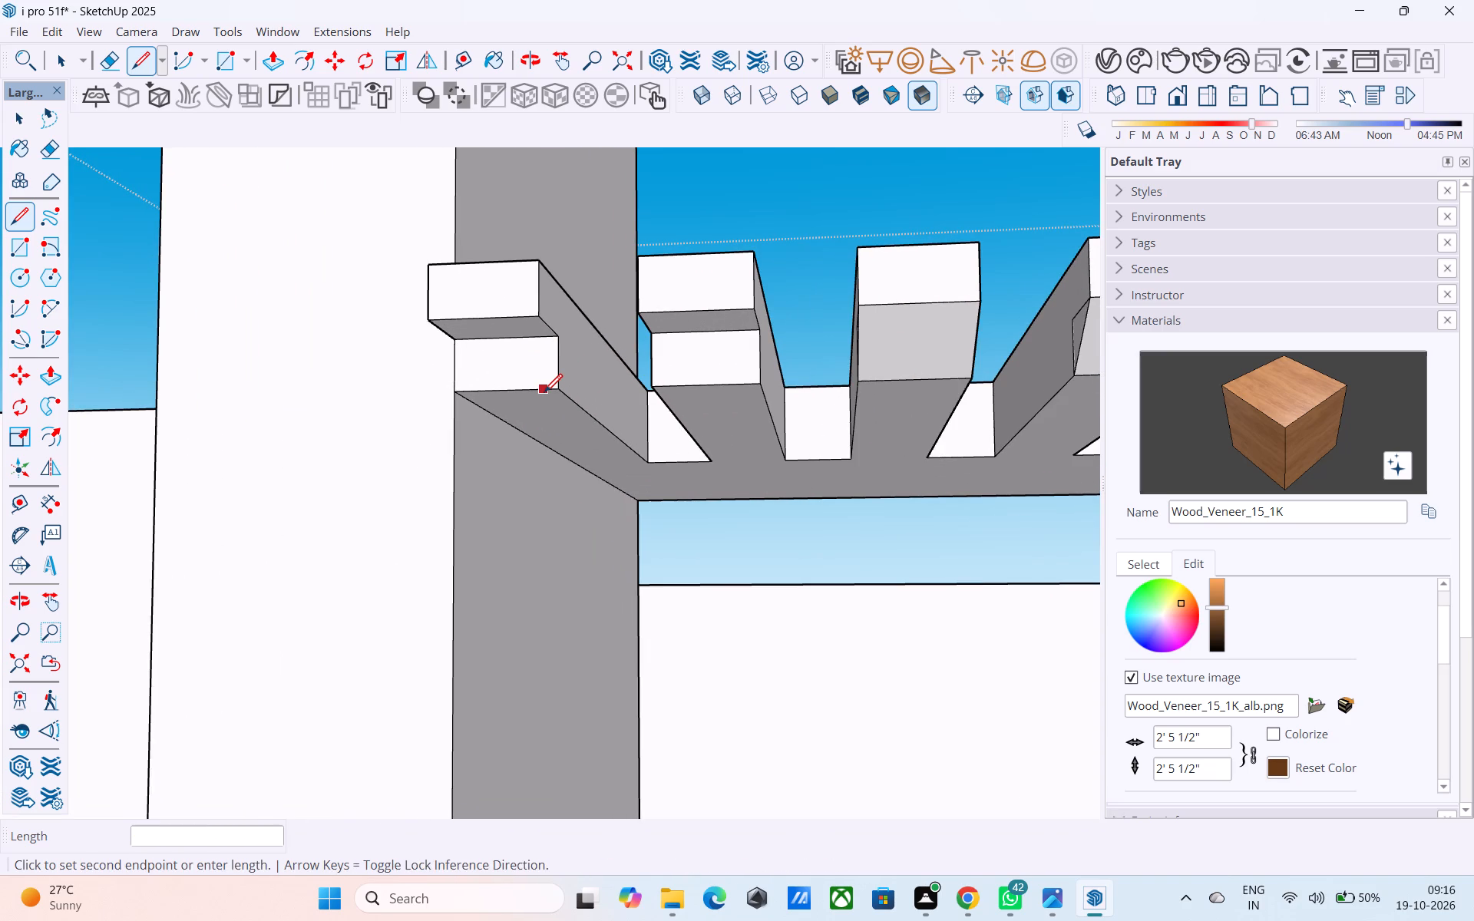
click(153, 64)
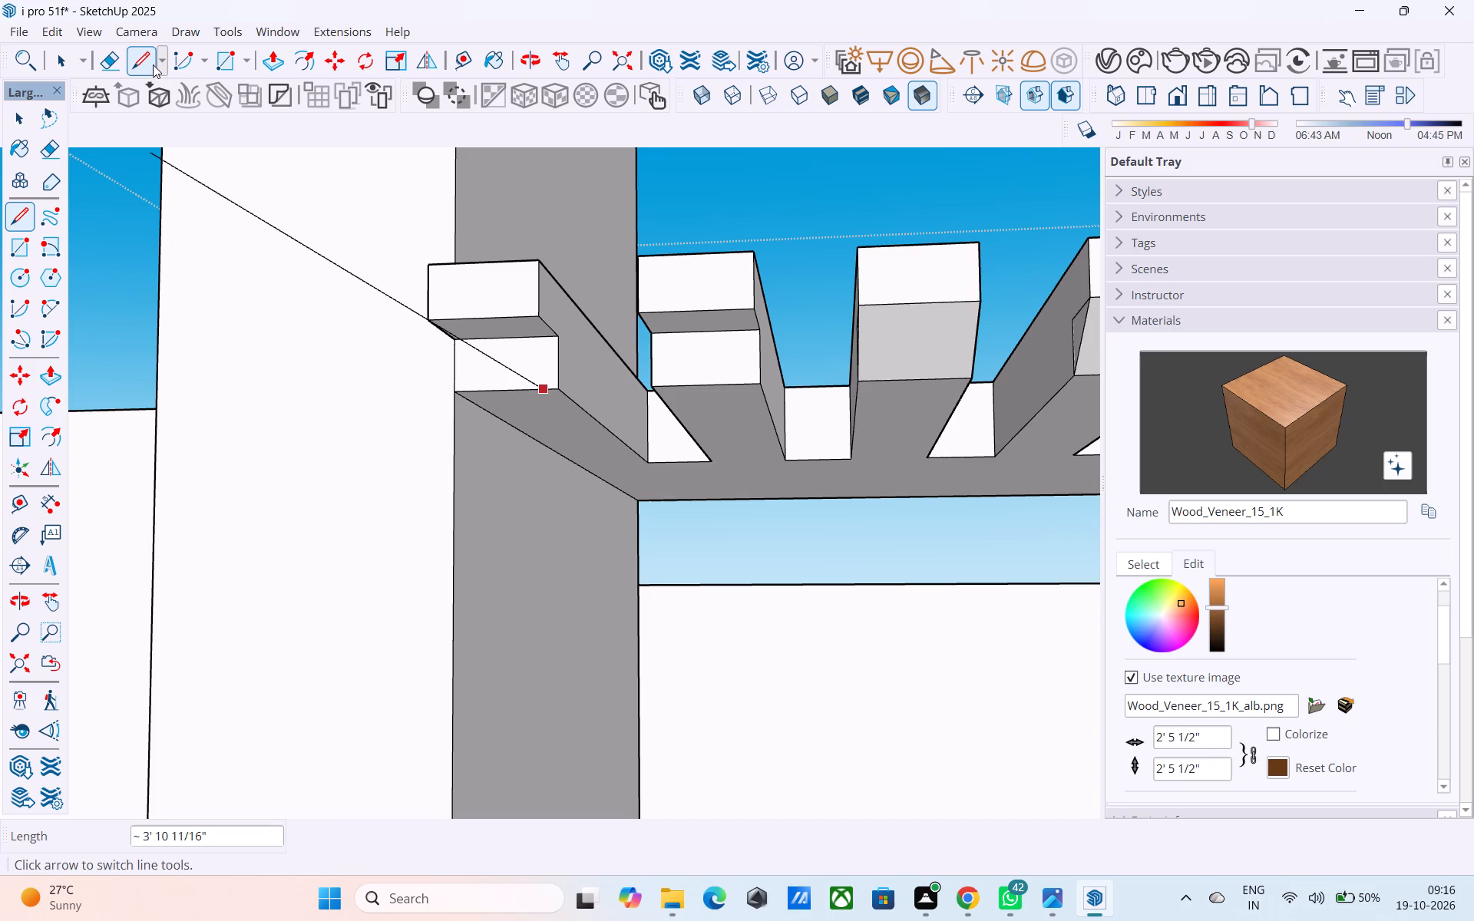
click(553, 390)
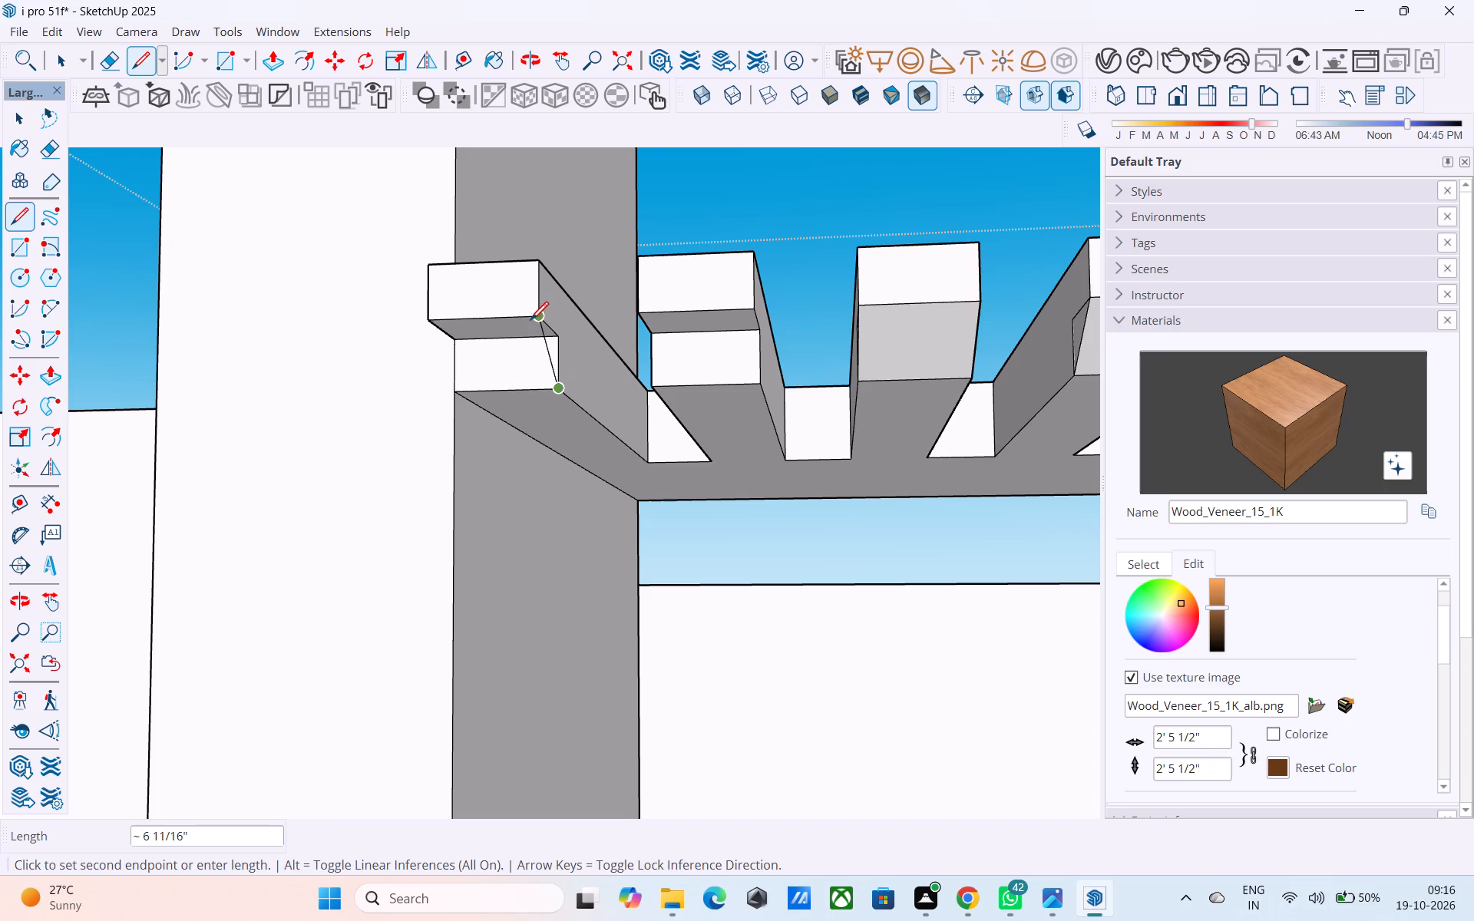
click(530, 322)
click(649, 381)
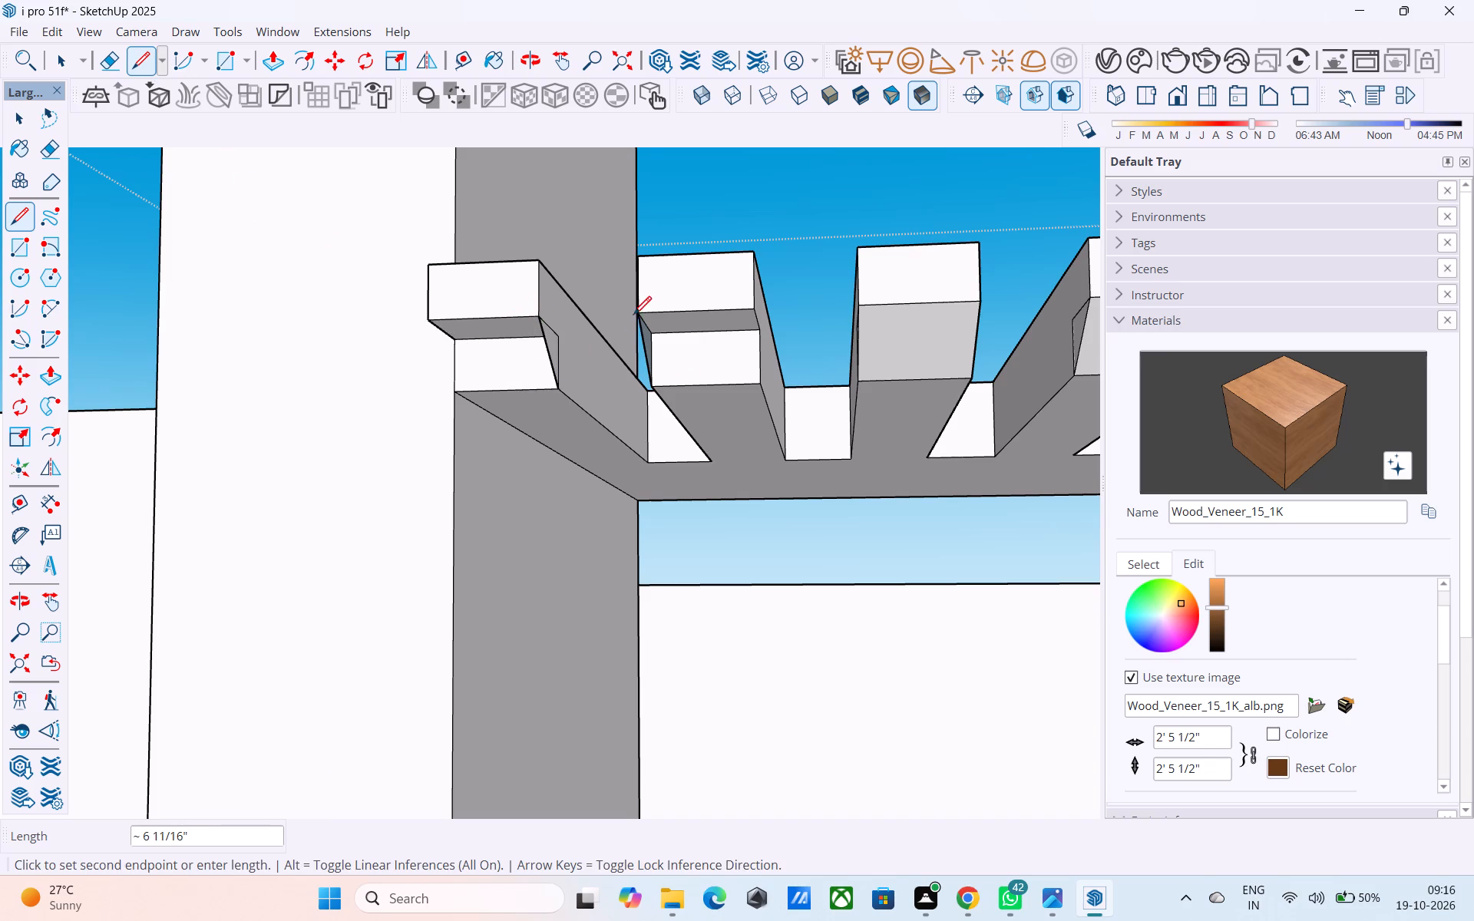
click(633, 316)
click(759, 391)
click(750, 309)
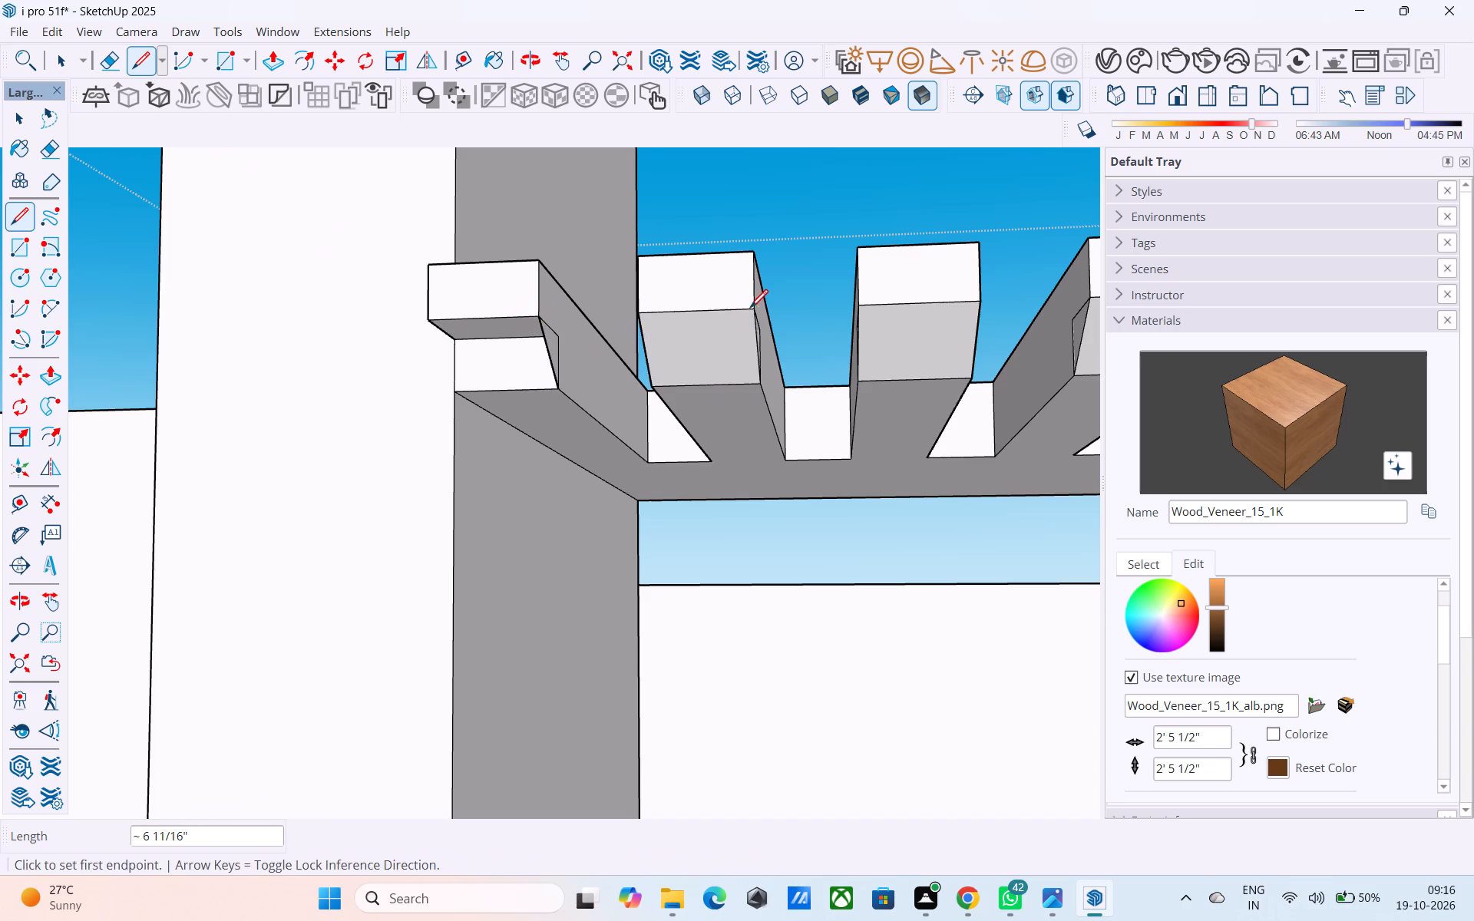
click(450, 394)
click(431, 321)
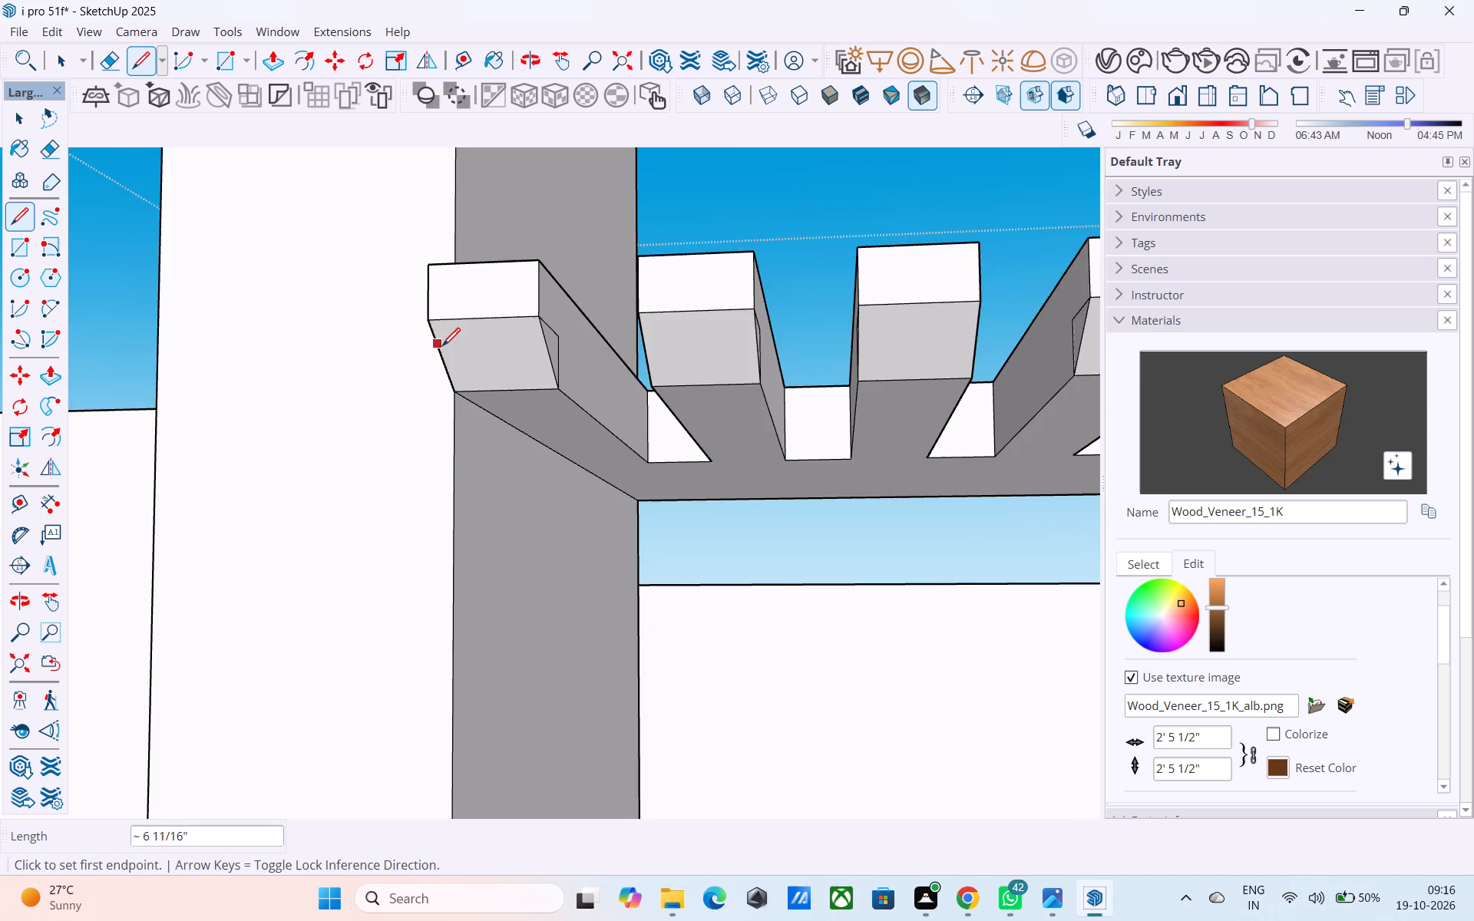
Draw a 6" by 6" square on the tower's wall face, resting on the slab beside the first pergola bar.
scroll(440, 368, down, 9)
middle_drag(440, 371, 438, 378)
middle_drag(630, 426, 384, 510)
scroll(374, 491, down, 8)
middle_drag(461, 500, 324, 662)
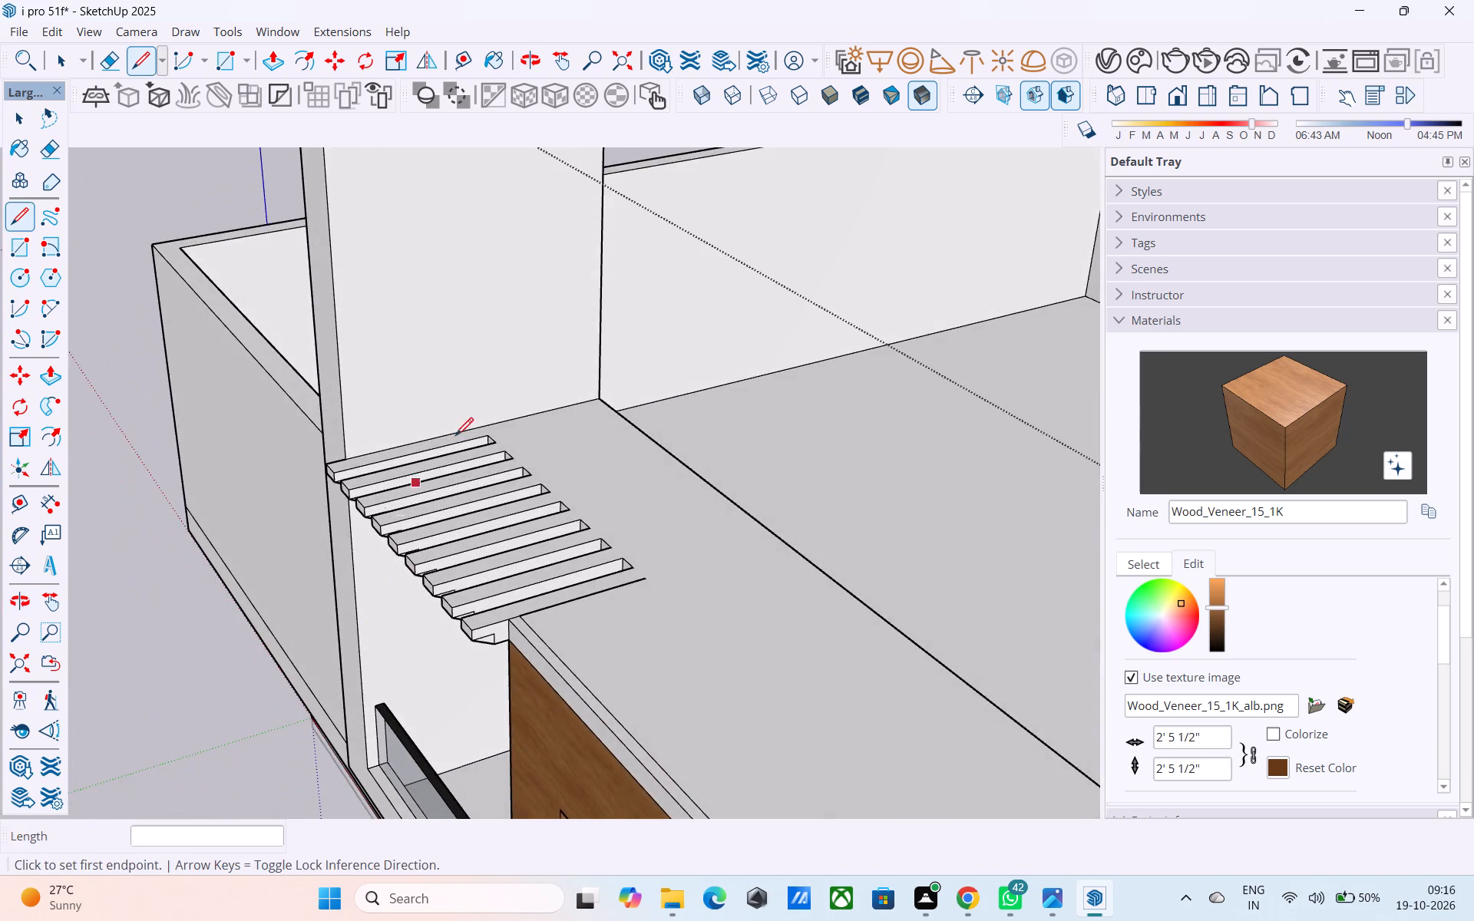
middle_drag(456, 436, 435, 507)
scroll(391, 521, down, 4)
middle_drag(390, 553, 366, 532)
scroll(345, 550, up, 10)
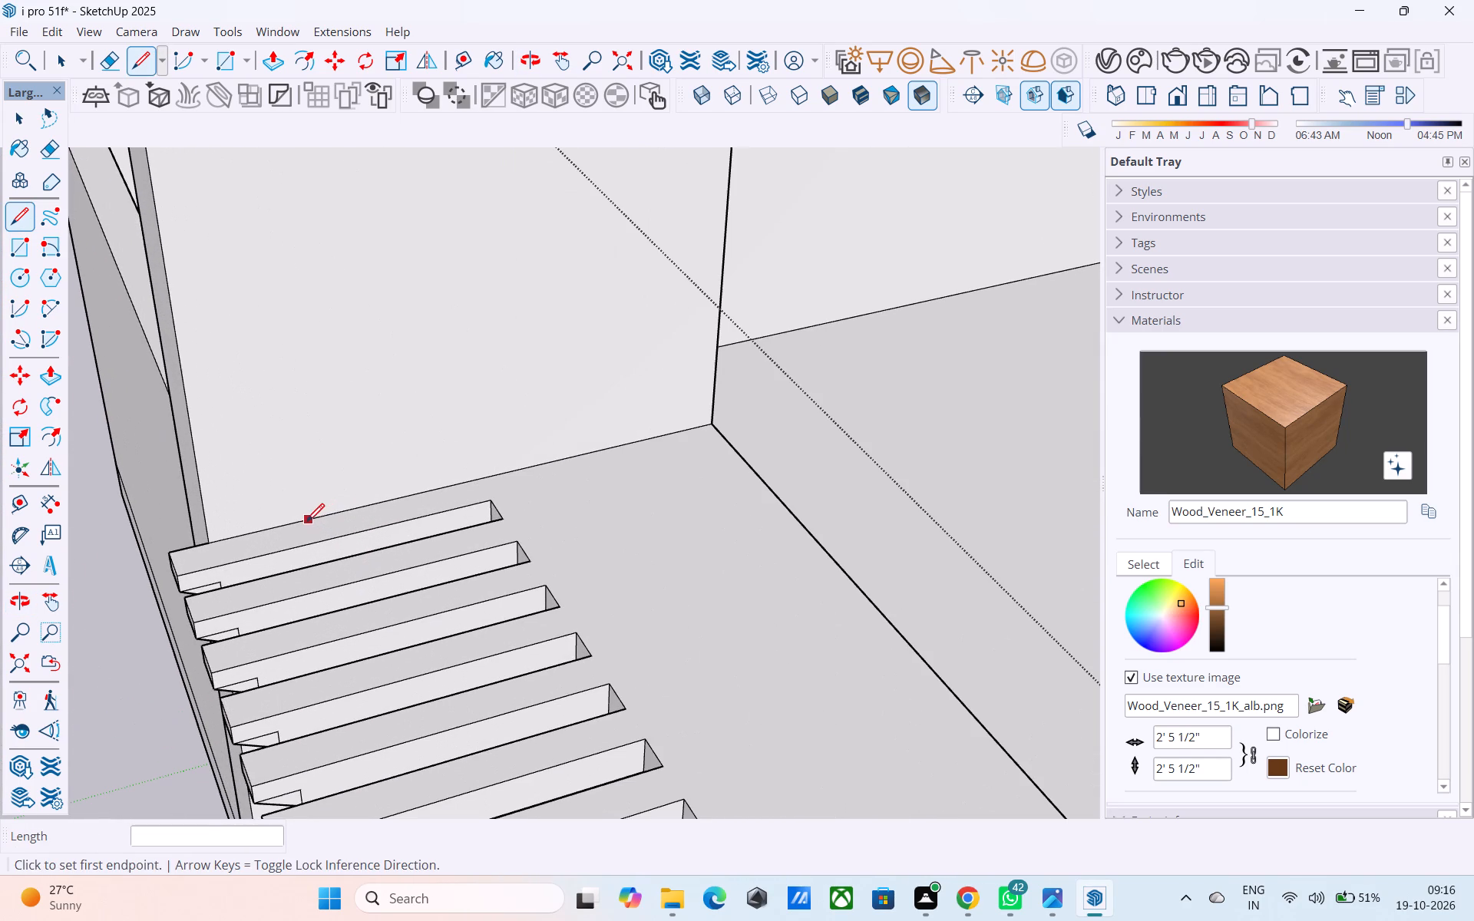
key(r)
click(266, 530)
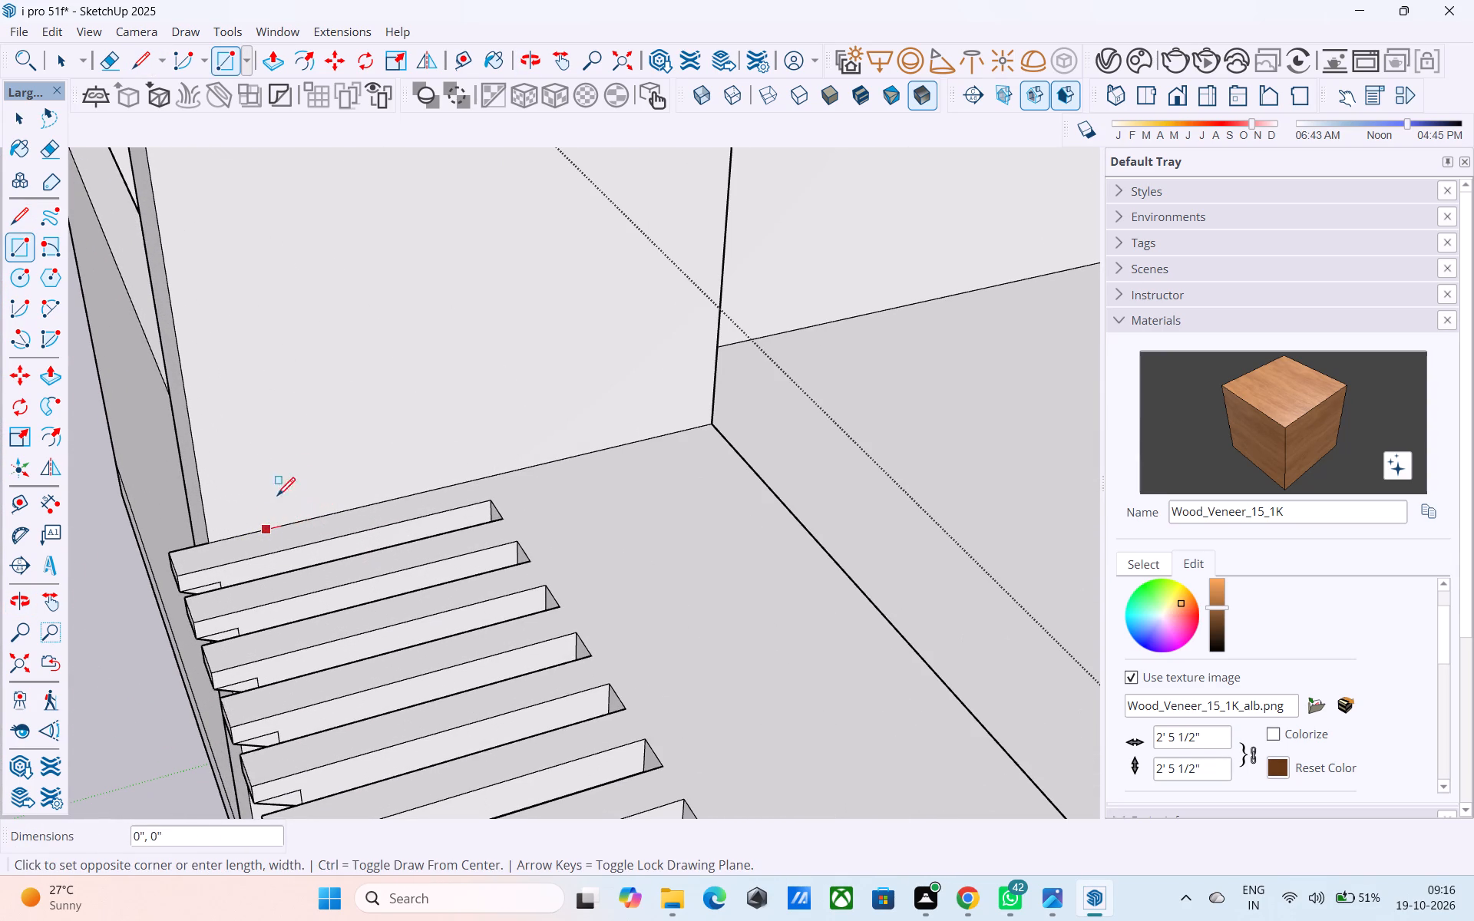
key(6)
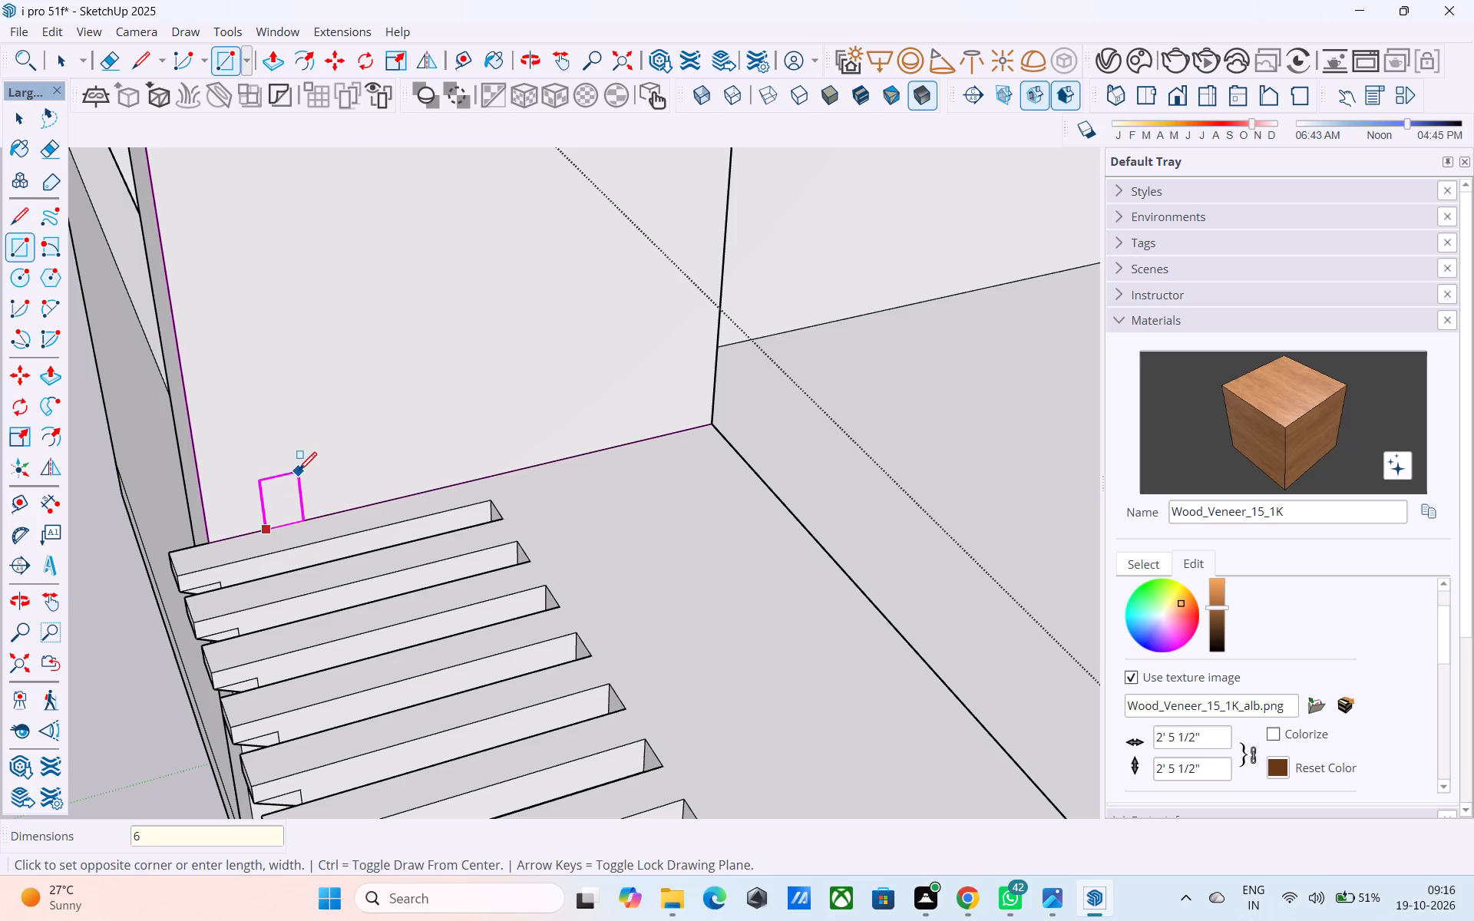
key(shift+quotedbl)
text(,6")
key(Return)
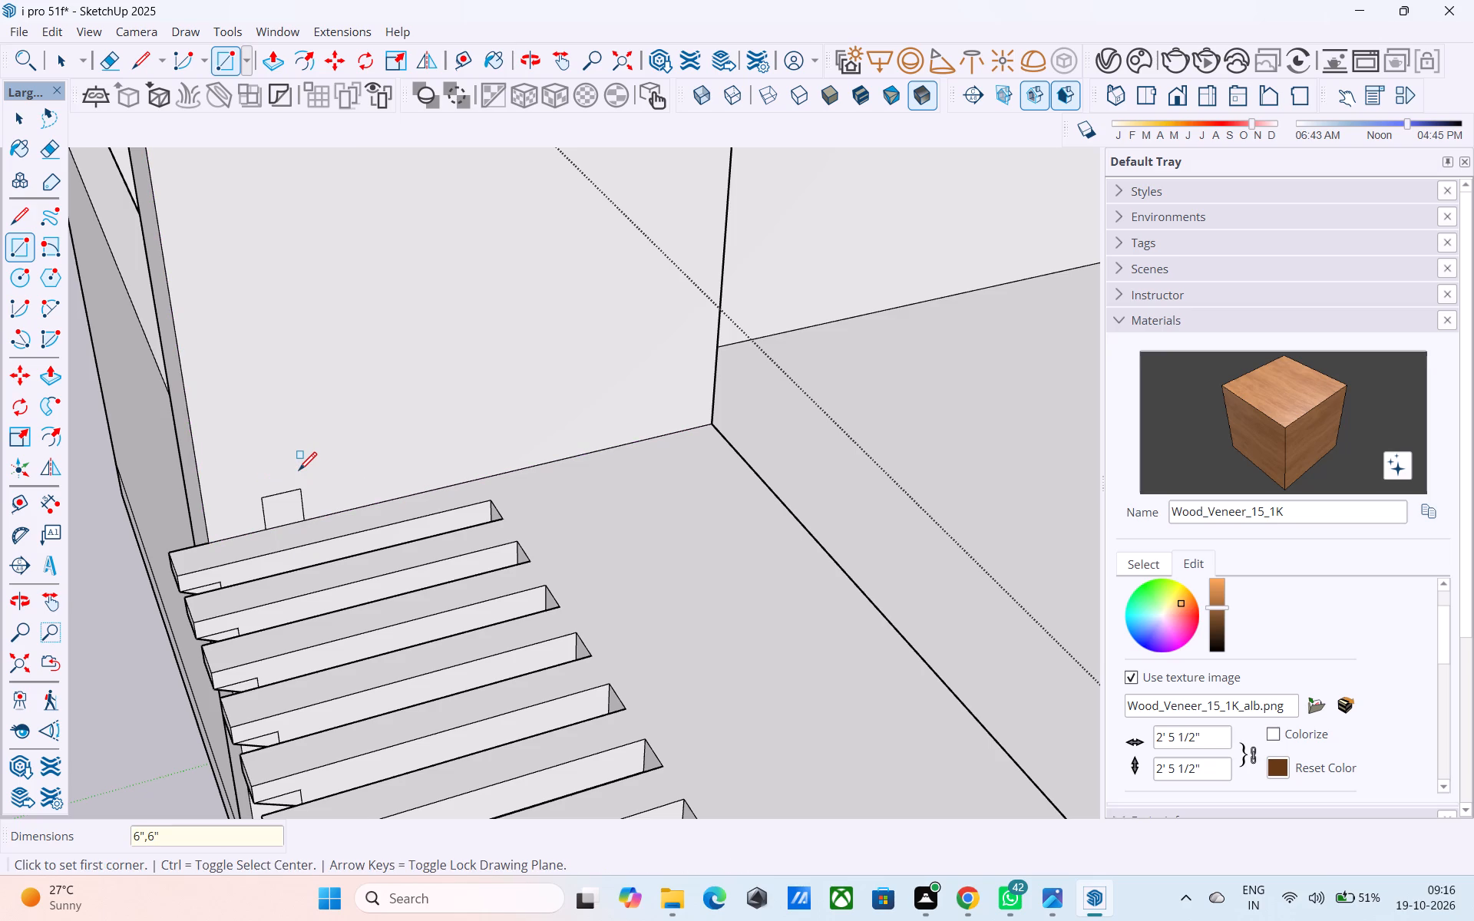
Push/Pull the square into a beam crossing all the pergola bars, up to the outer side of the bar beside the wood-clad corner.
key(space)
click(278, 498)
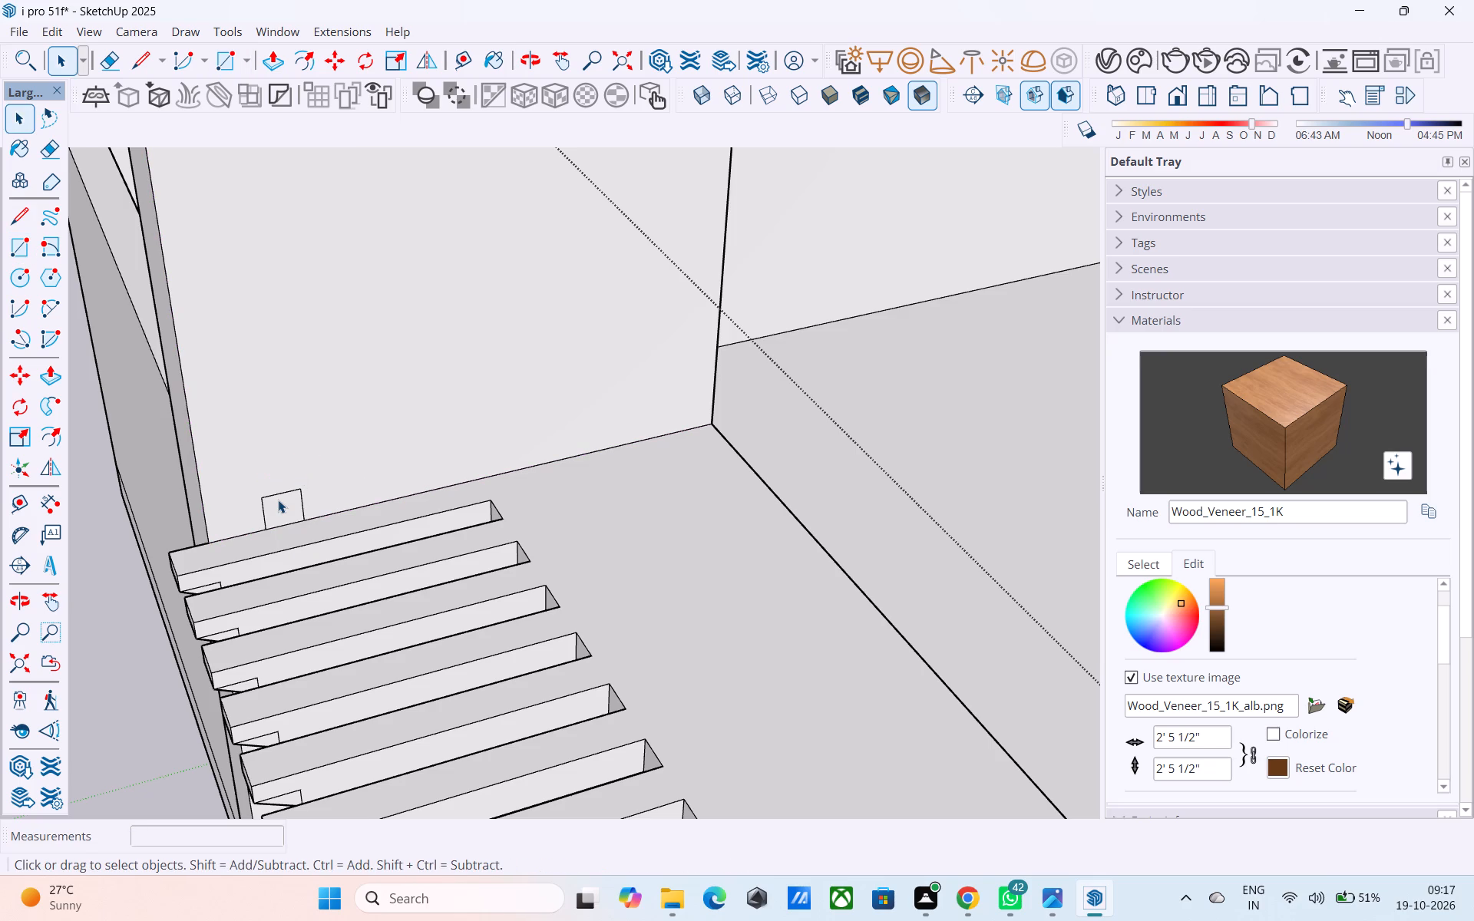
key(p)
click(278, 499)
scroll(296, 528, down, 1)
middle_drag(296, 528, 742, 506)
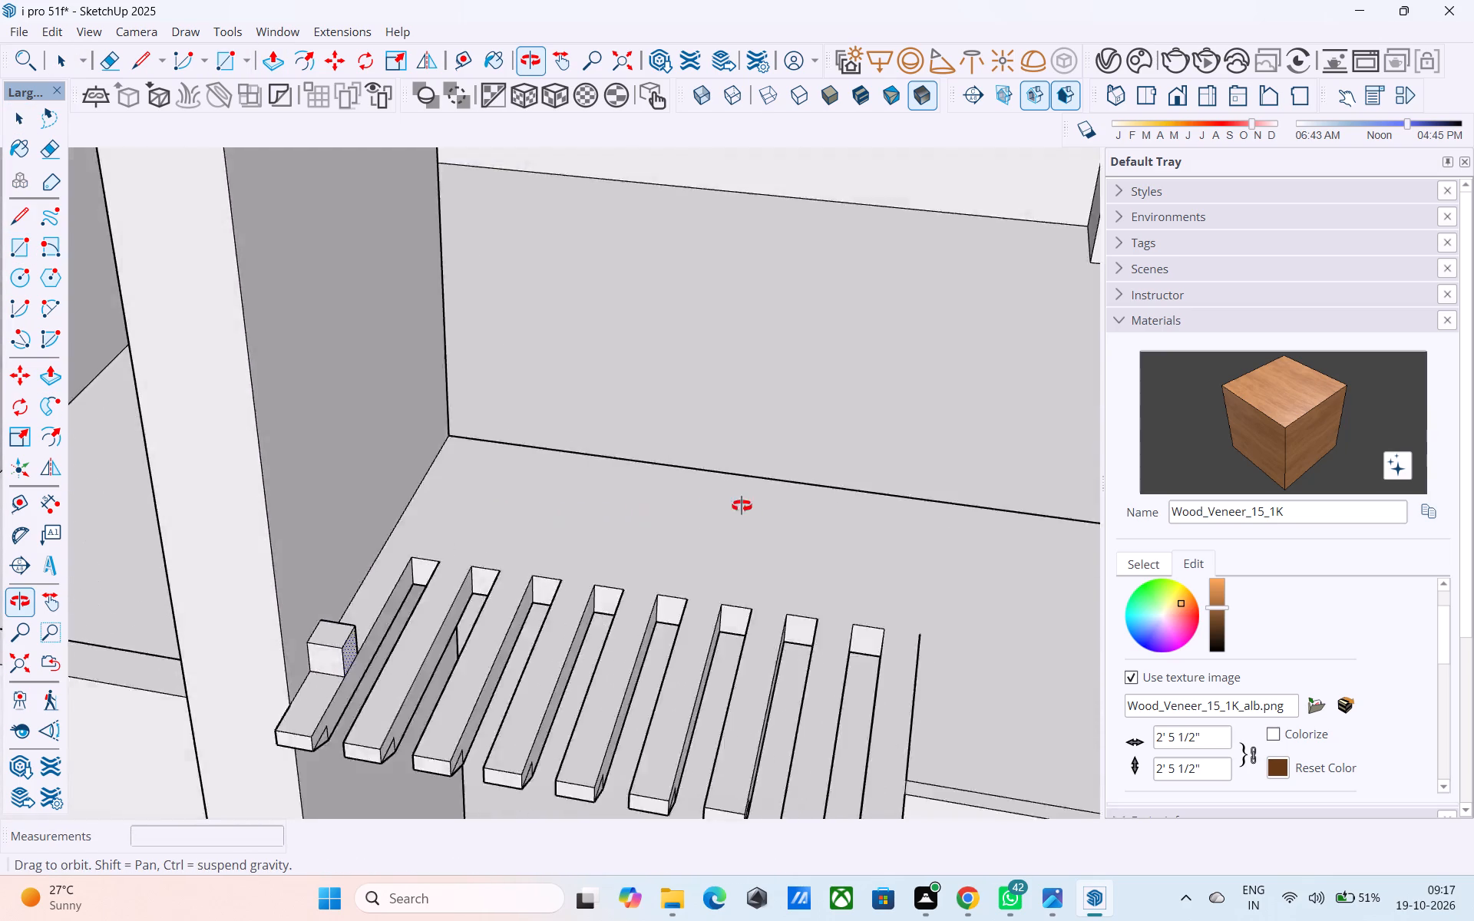
middle_drag(742, 506, 852, 463)
middle_drag(437, 625, 253, 609)
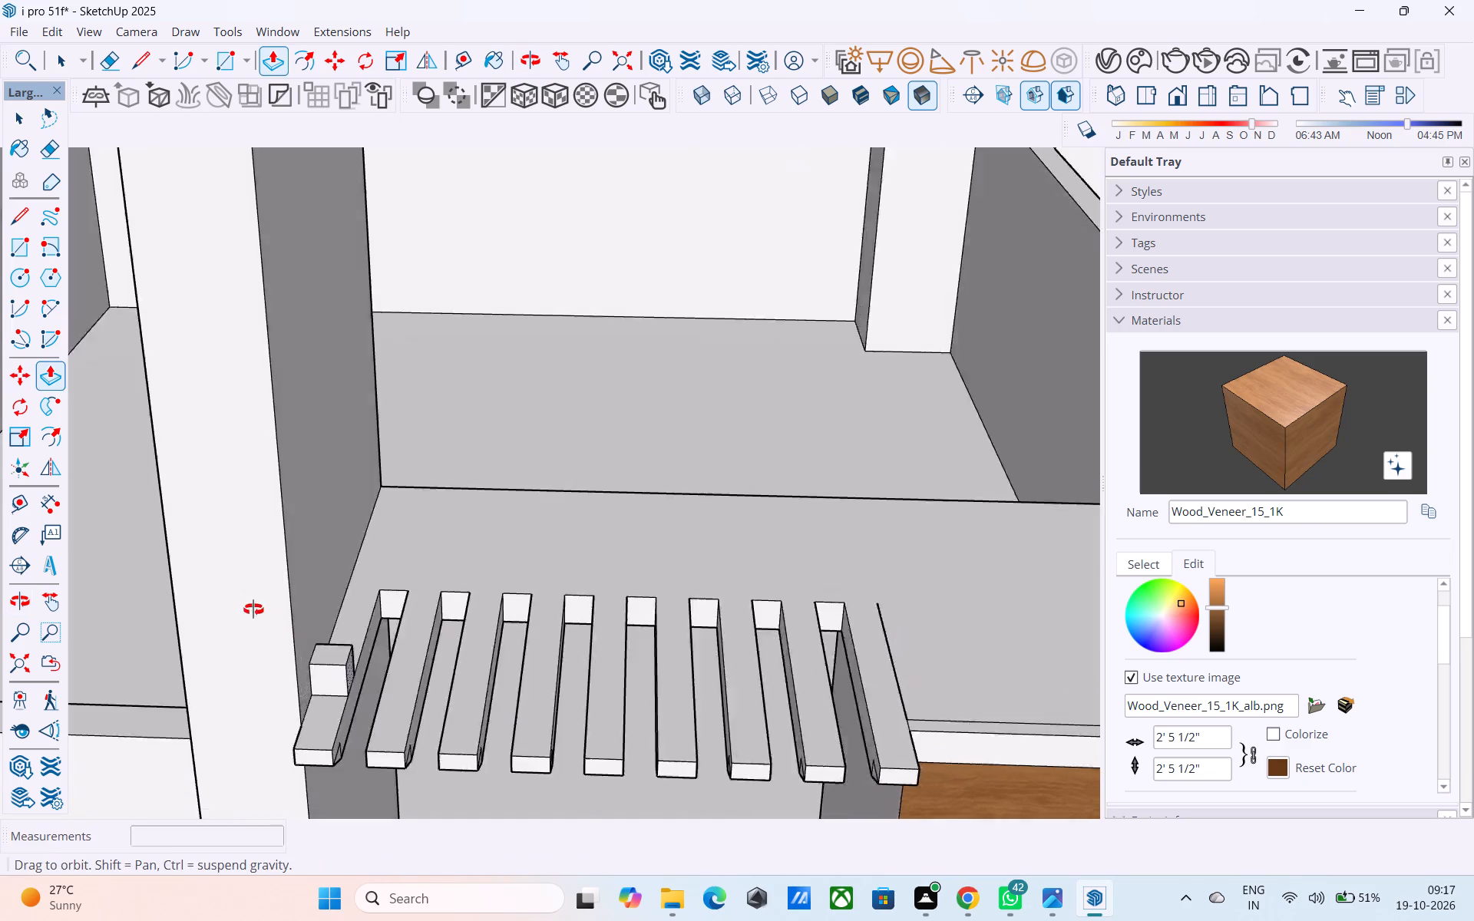
middle_drag(253, 609, 221, 601)
scroll(235, 612, up, 3)
click(377, 659)
click(320, 641)
click(424, 668)
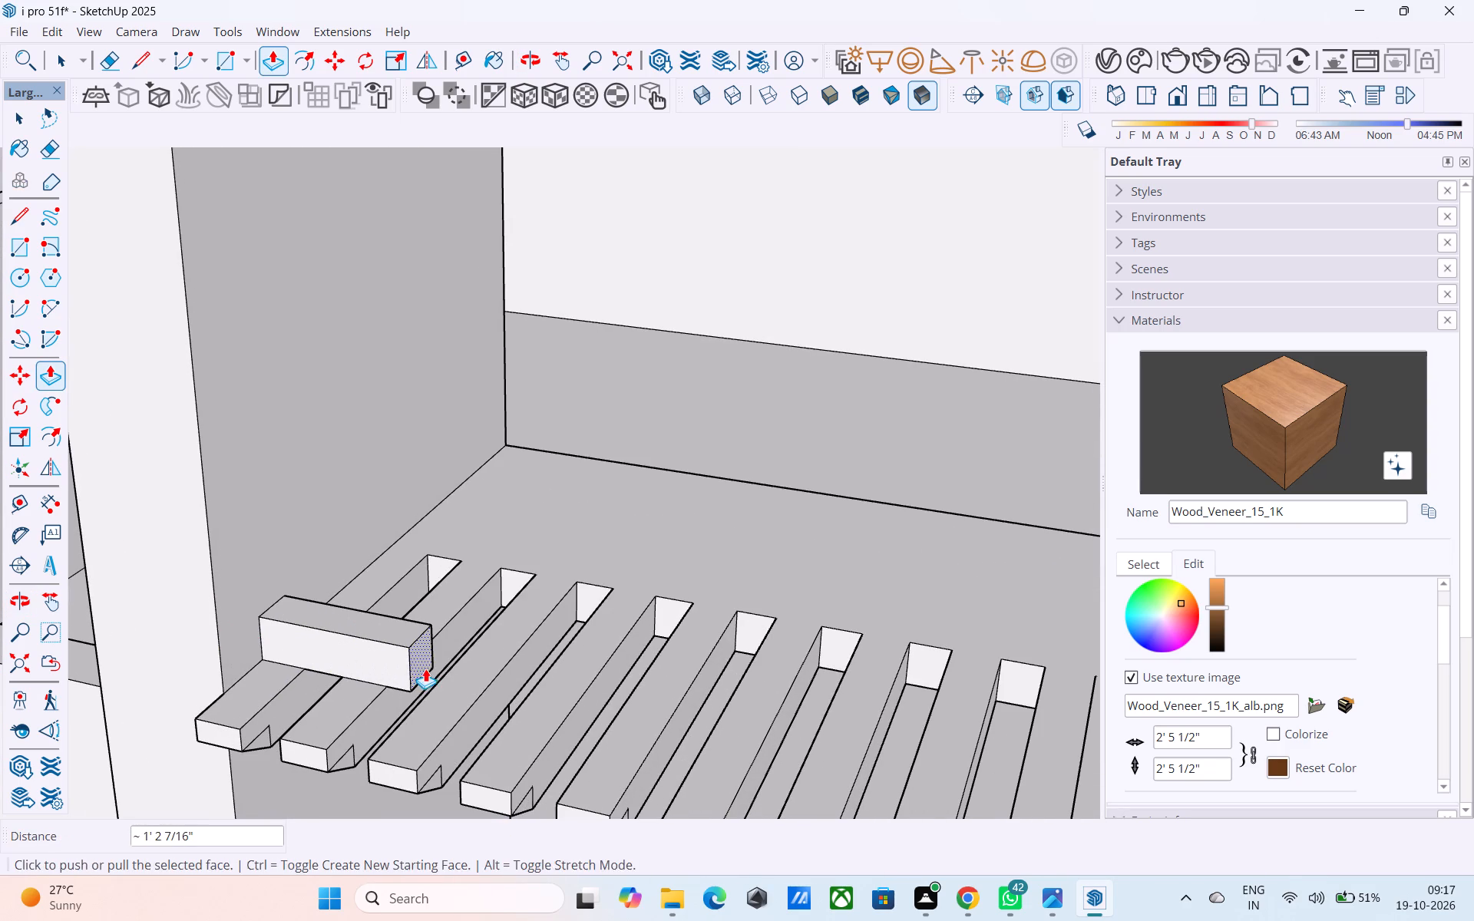
click(421, 655)
scroll(827, 678, down, 4)
middle_drag(841, 680, 883, 659)
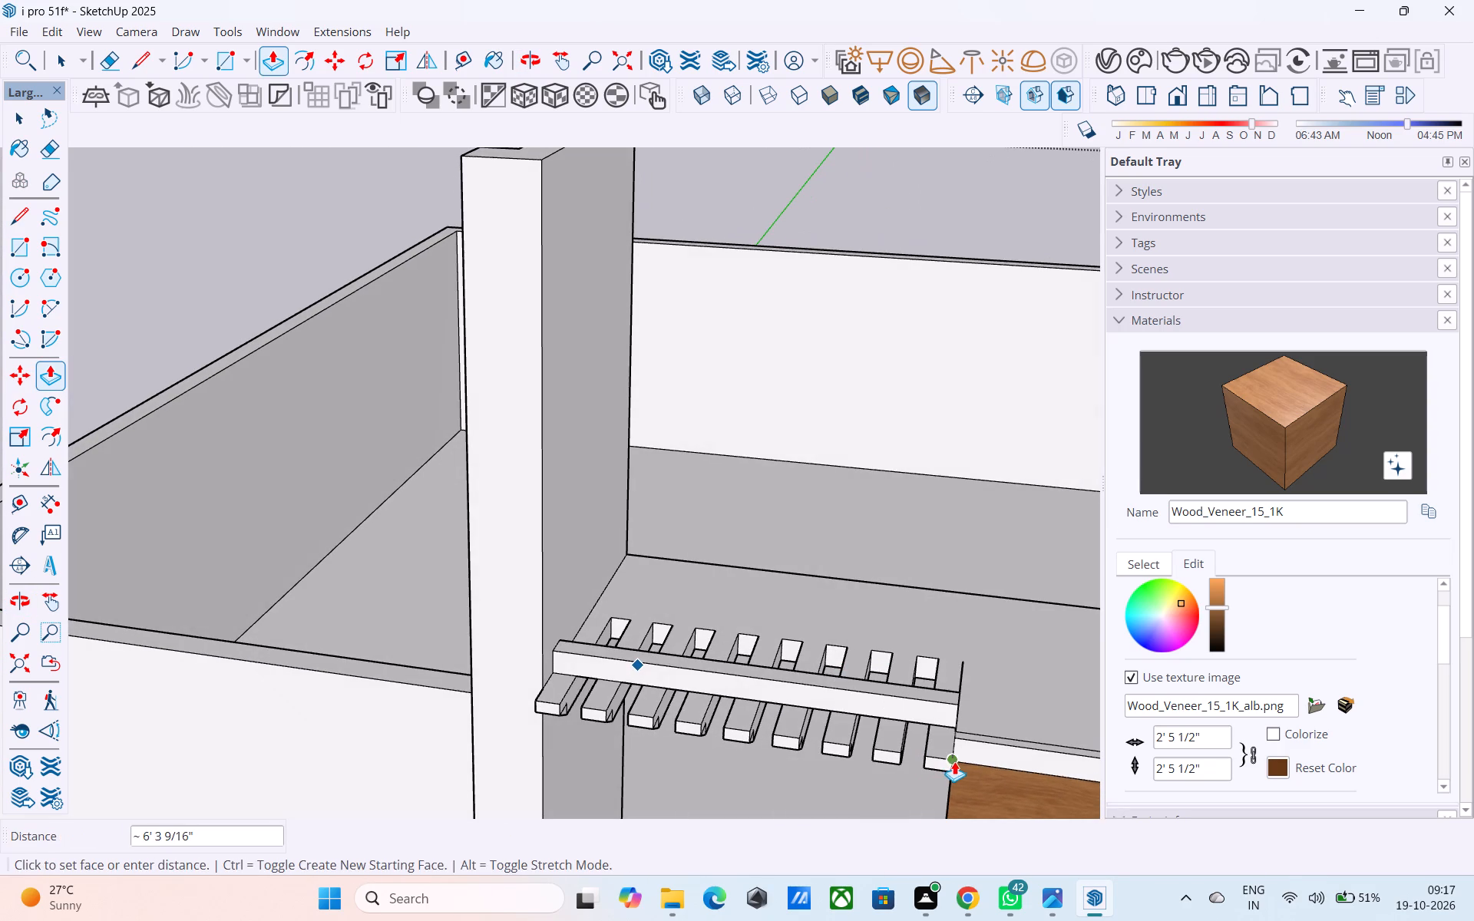
click(956, 758)
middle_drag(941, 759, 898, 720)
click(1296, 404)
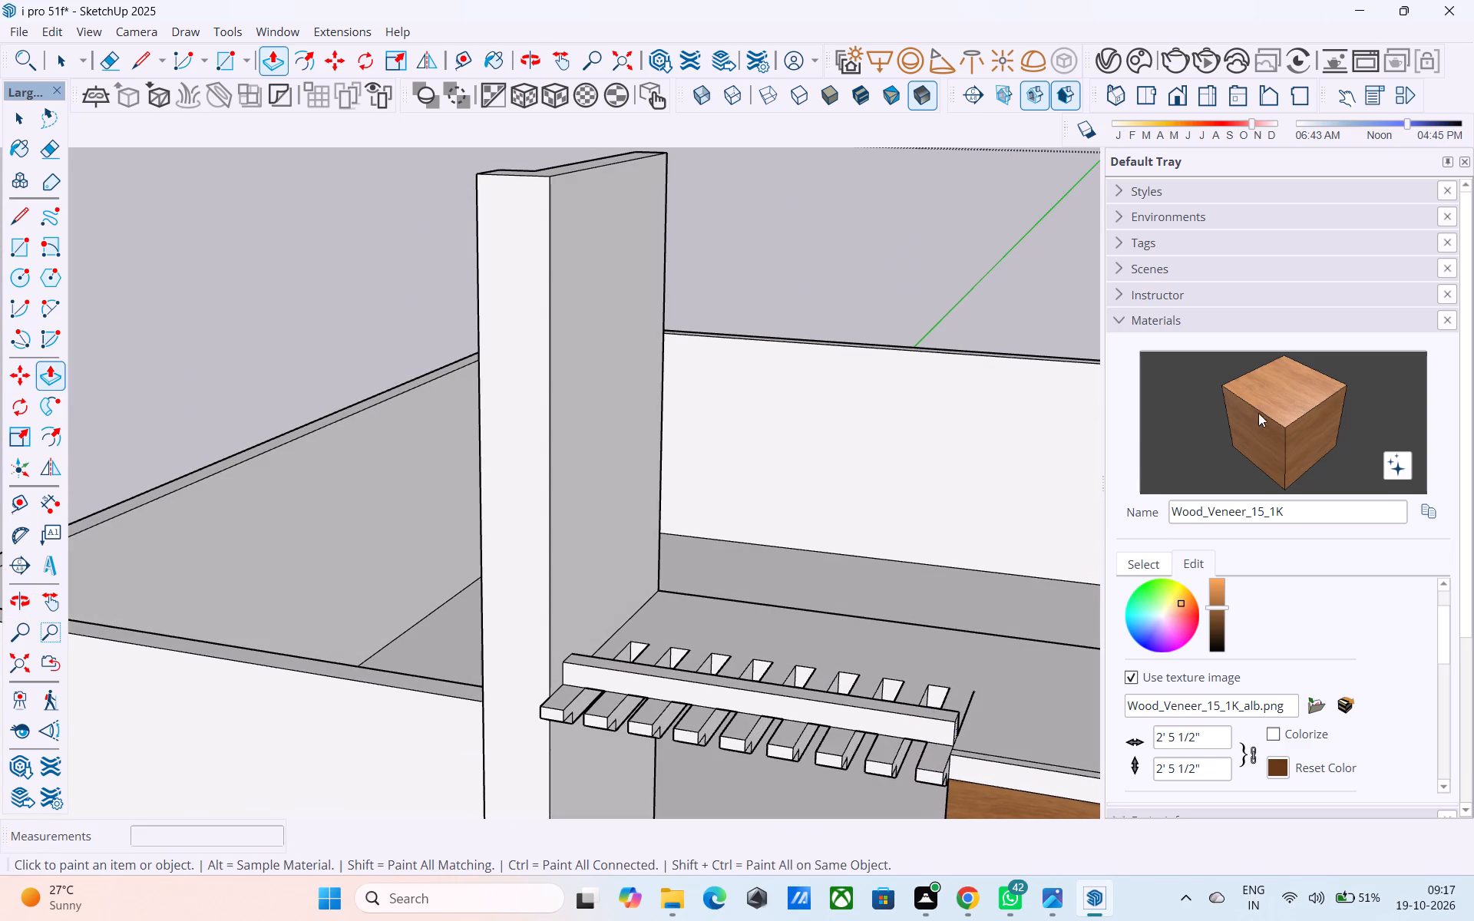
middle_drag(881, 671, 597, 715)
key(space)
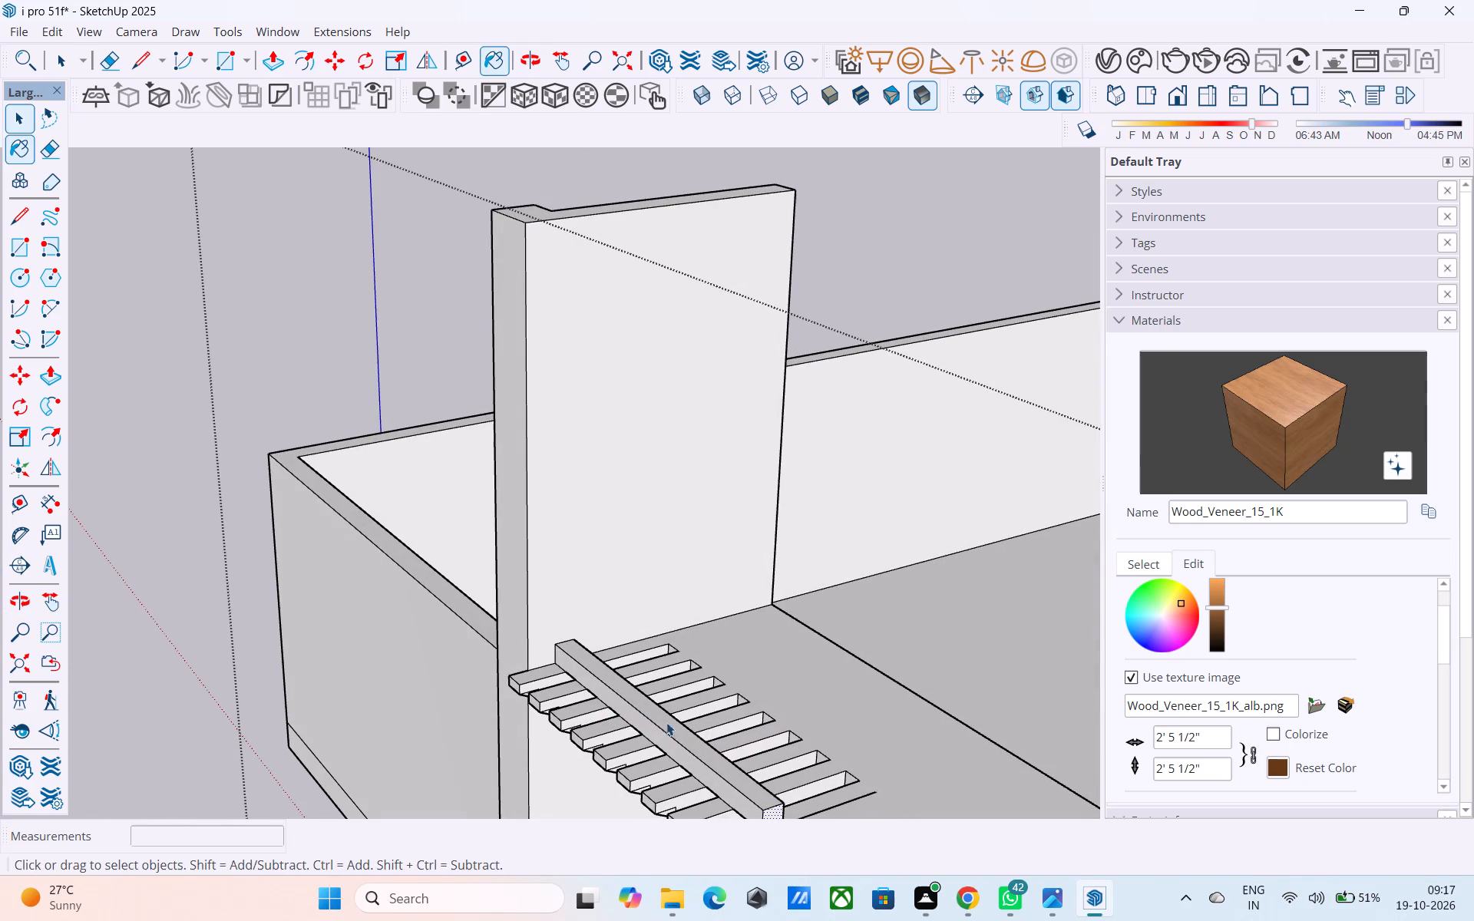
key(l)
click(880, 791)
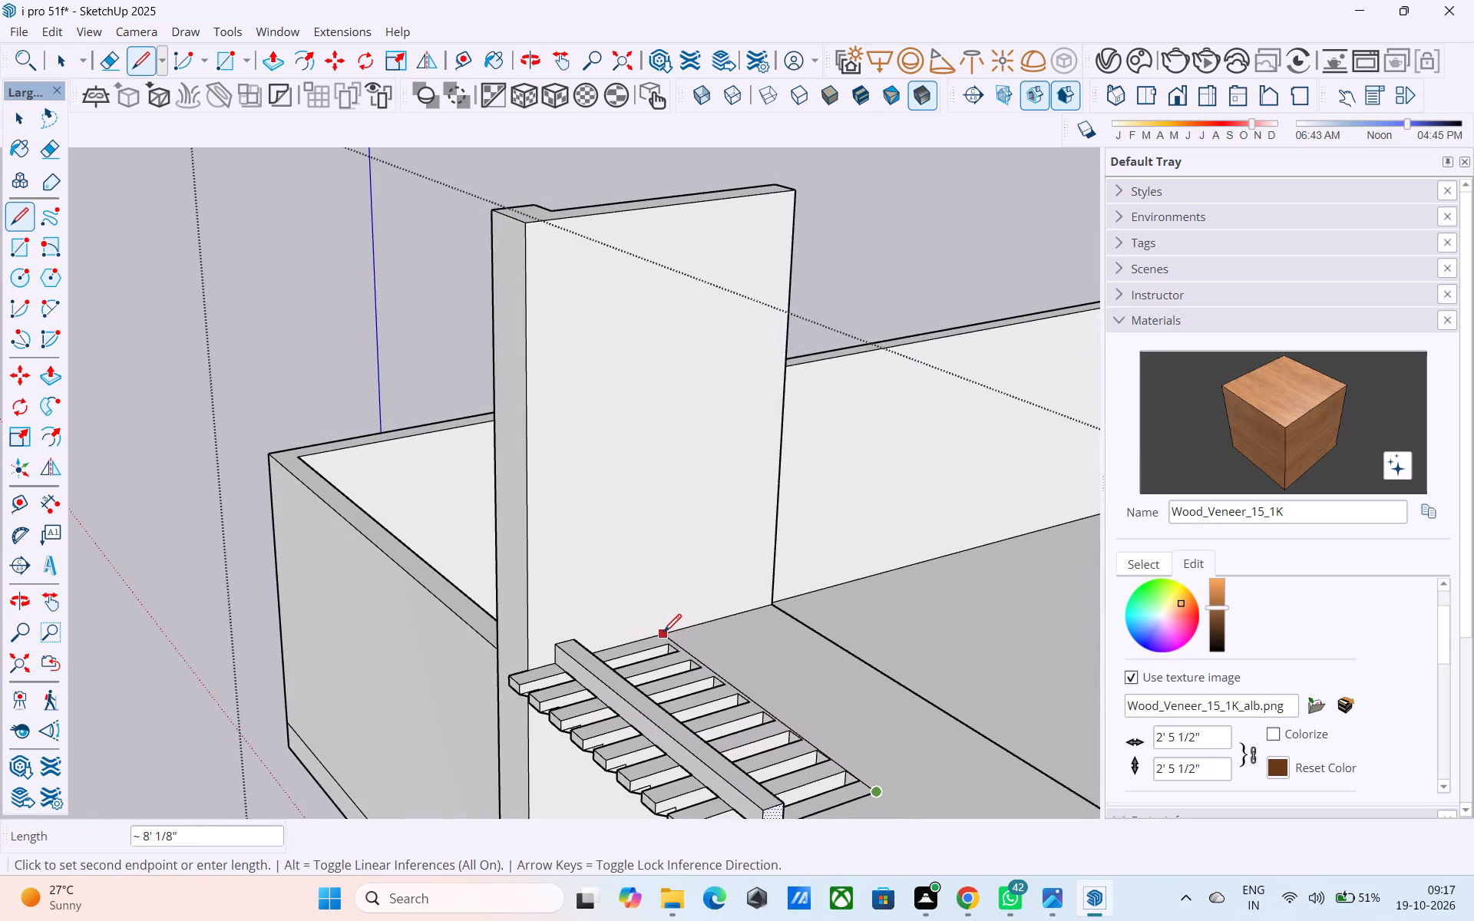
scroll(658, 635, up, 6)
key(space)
Close the inner end of the bar beside the wood-clad corner with a line about 5 7/8" long, continuing it along the bar ends towards the tower.
middle_drag(660, 635, 482, 569)
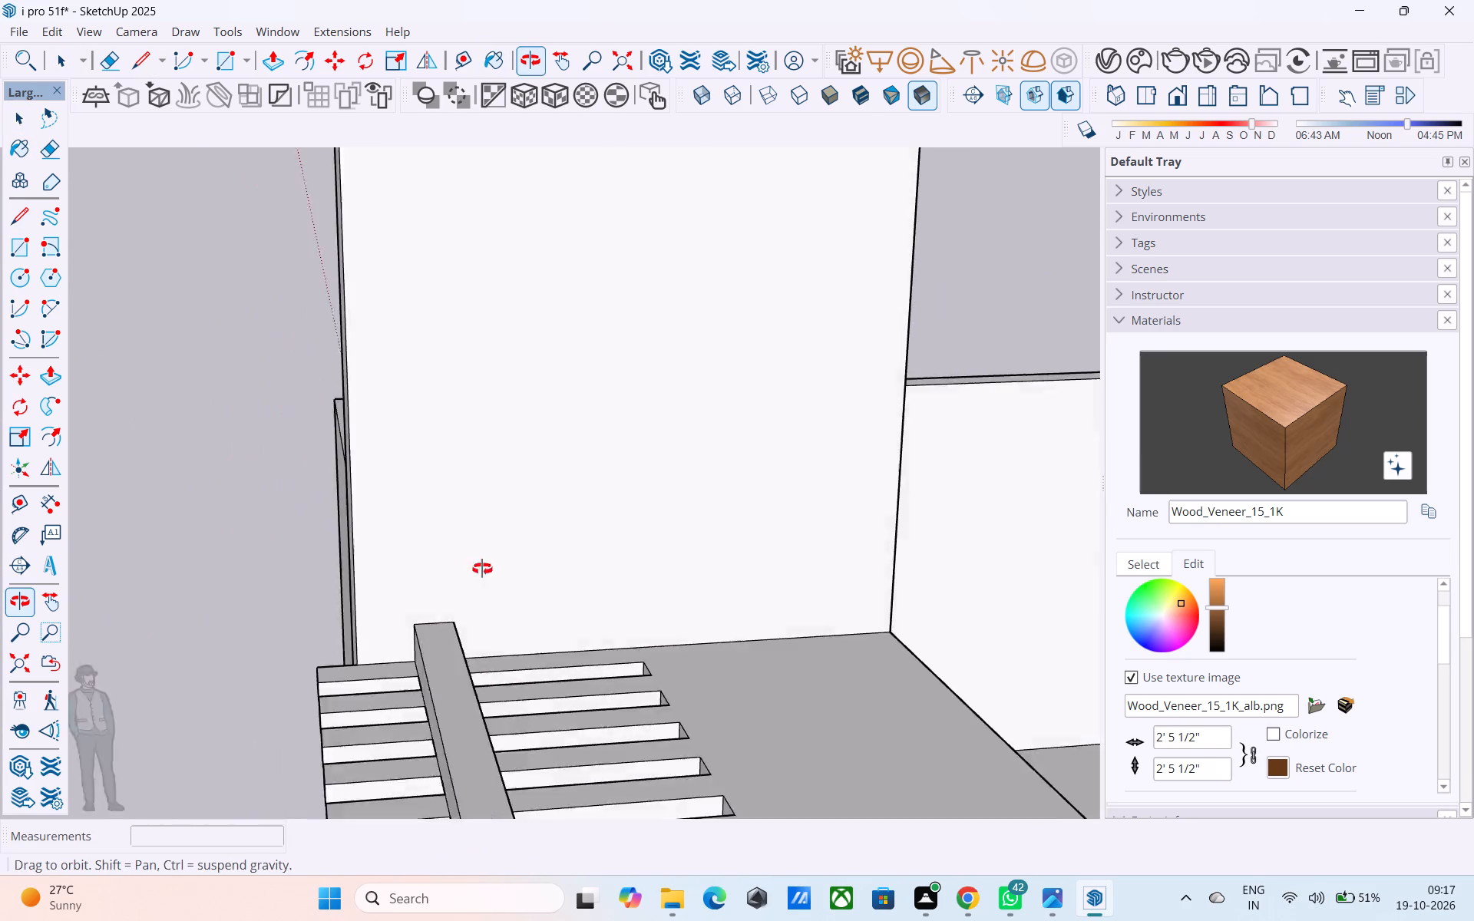
middle_drag(482, 569, 473, 559)
scroll(458, 546, down, 4)
middle_drag(596, 847, 446, 801)
middle_drag(547, 790, 403, 774)
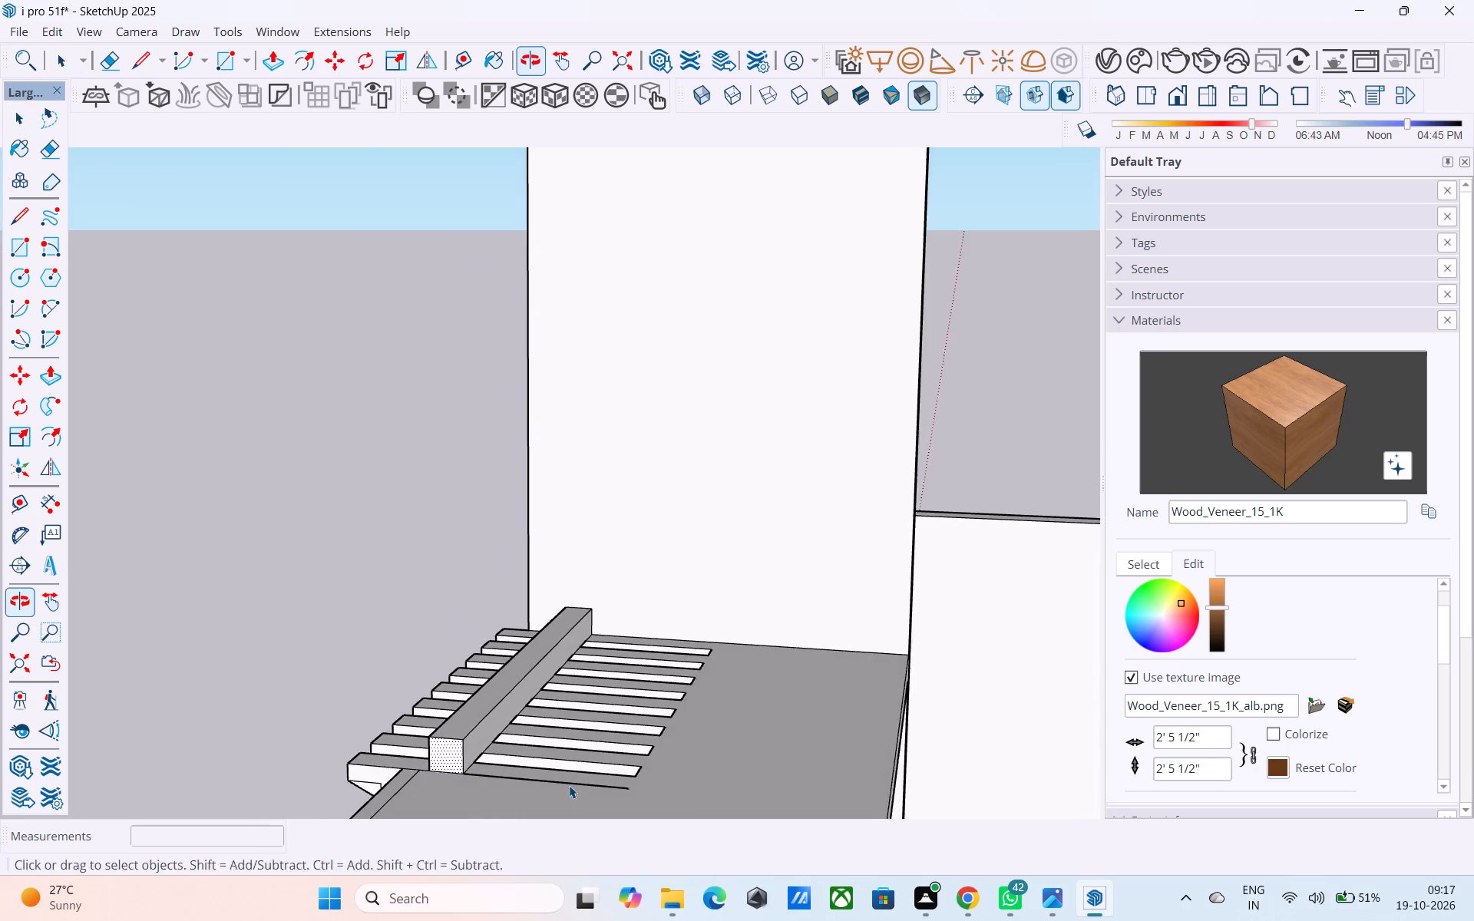
middle_drag(570, 785, 520, 791)
scroll(654, 785, up, 3)
key(l)
click(613, 792)
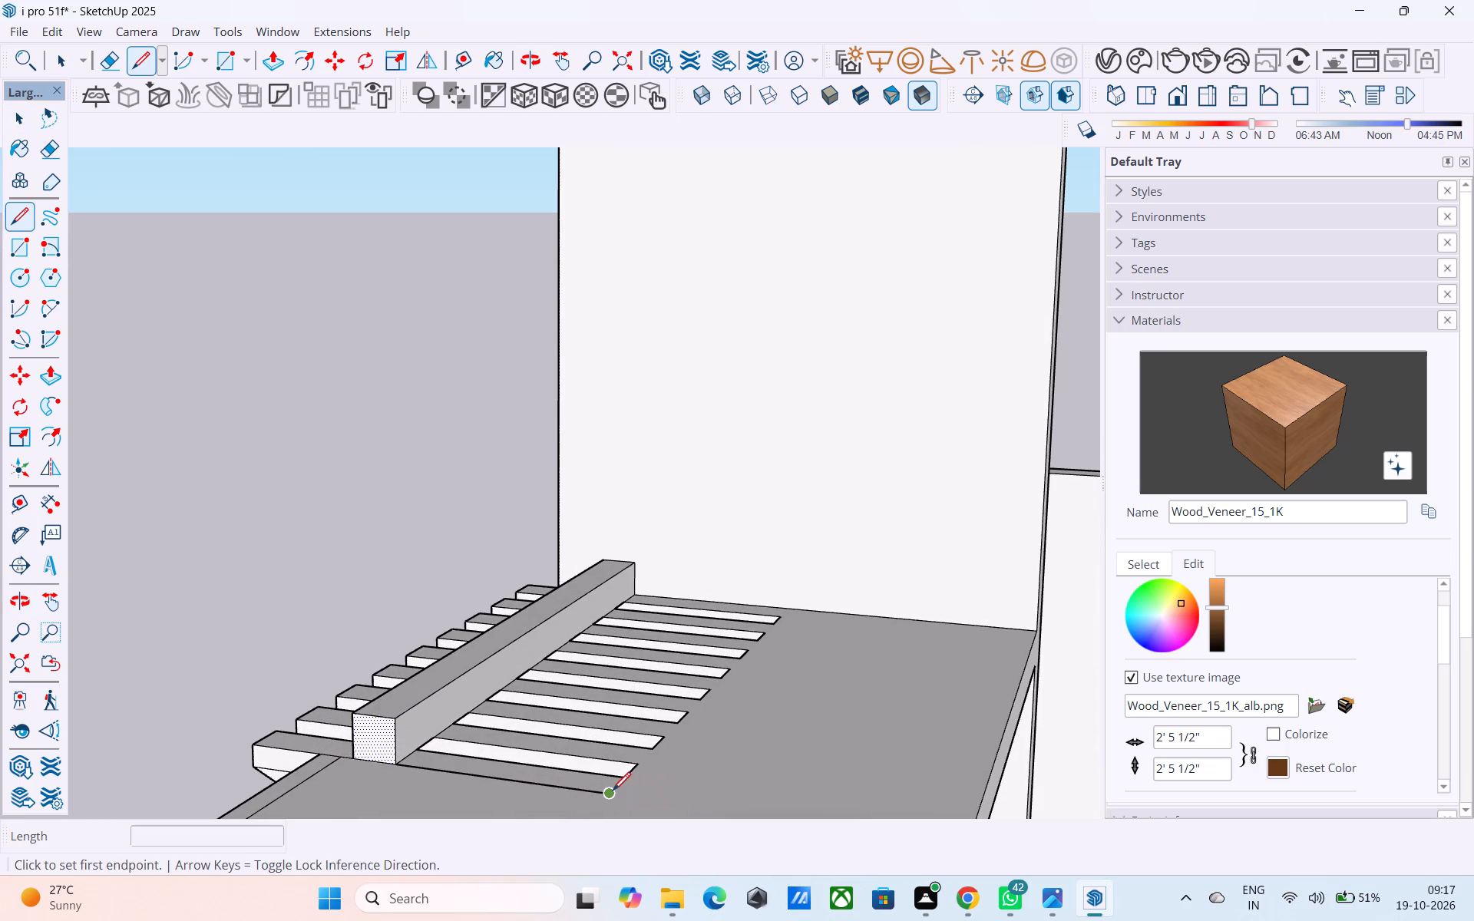
click(624, 781)
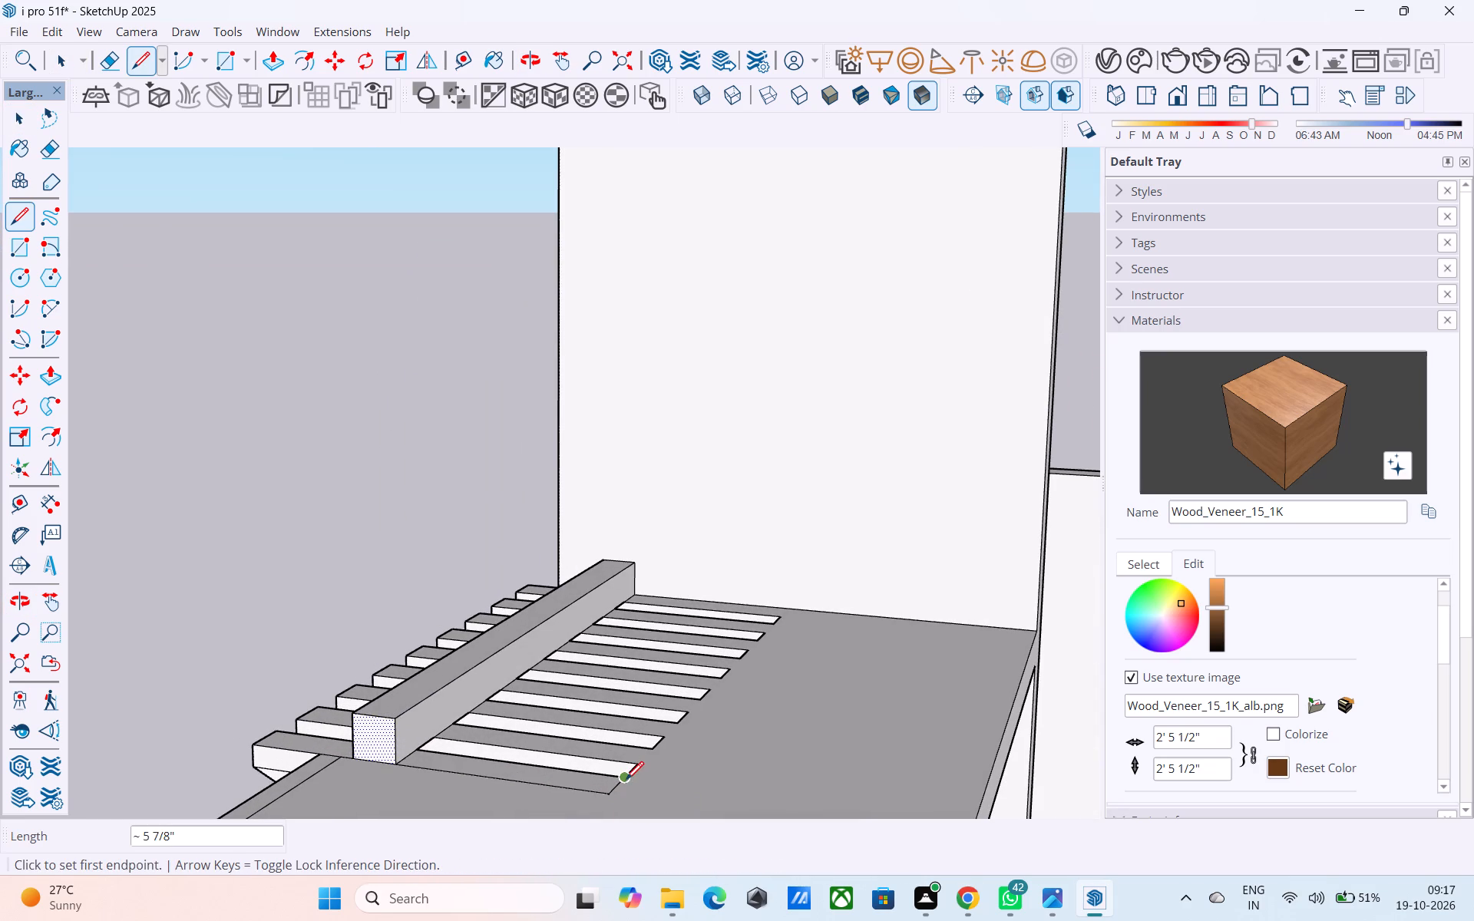
click(626, 781)
scroll(808, 605, up, 2)
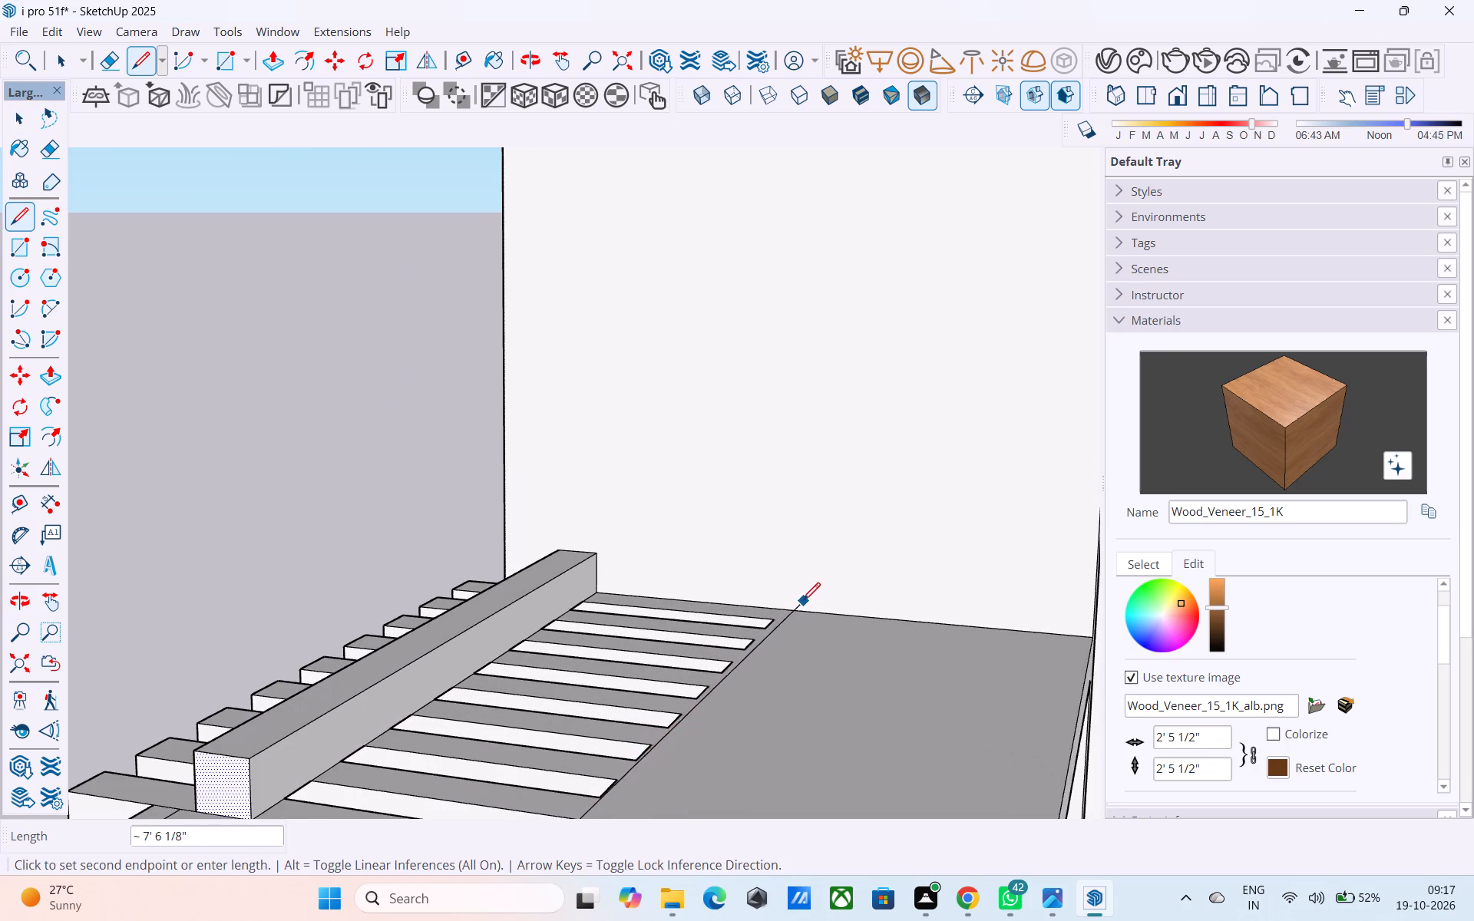
click(774, 614)
Delete the three slab strips between the pergola bars nearest the wood-clad corner.
scroll(779, 618, down, 5)
middle_drag(705, 665, 675, 836)
middle_drag(572, 728, 448, 709)
scroll(588, 557, down, 5)
middle_drag(604, 550, 589, 595)
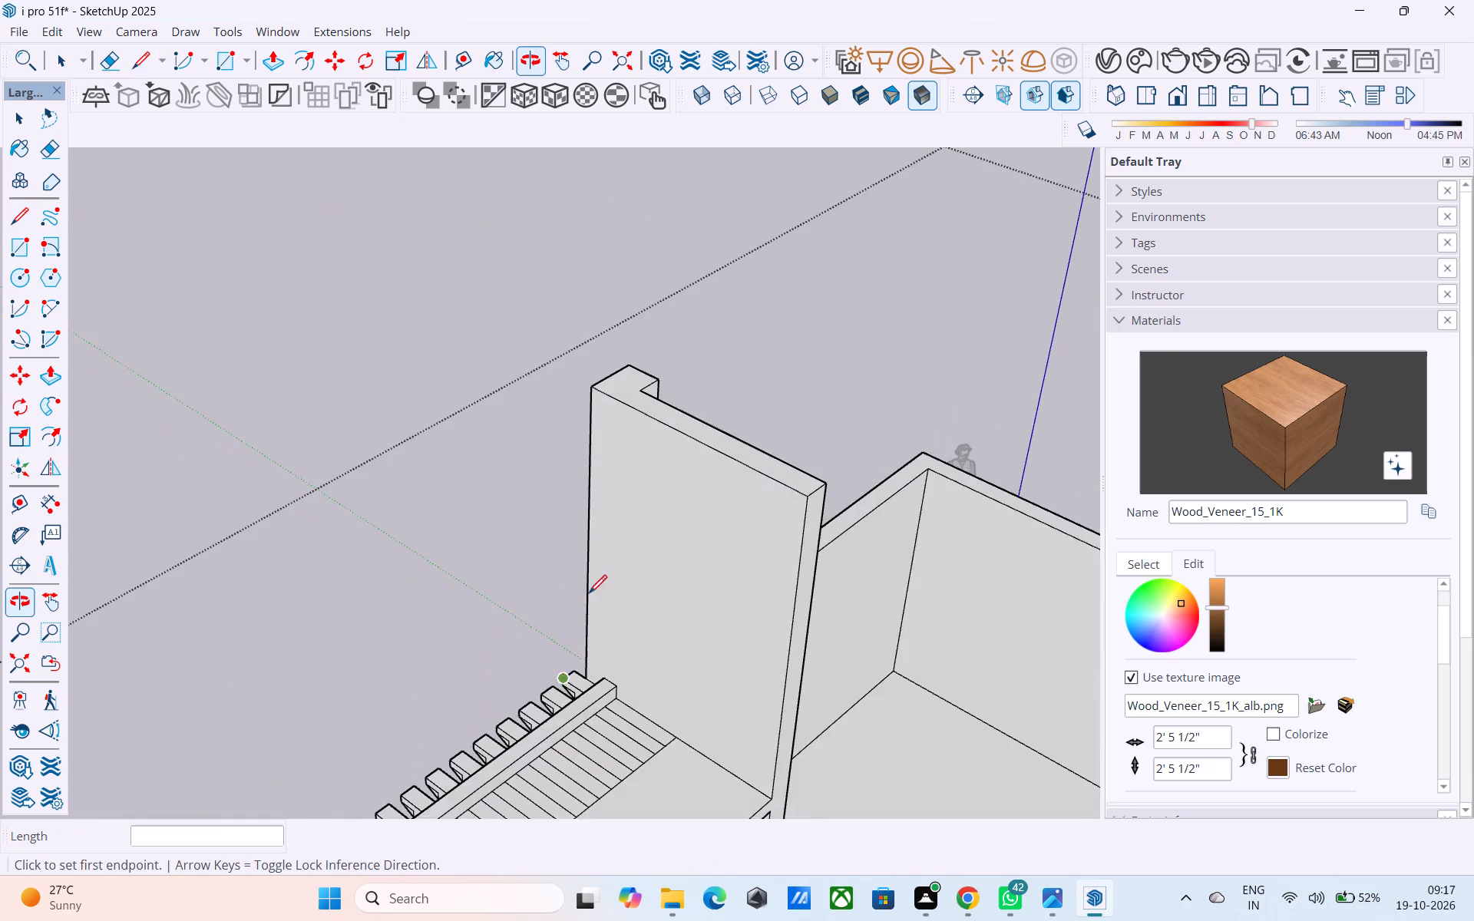
scroll(653, 494, down, 8)
middle_drag(595, 707, 519, 784)
scroll(487, 771, up, 14)
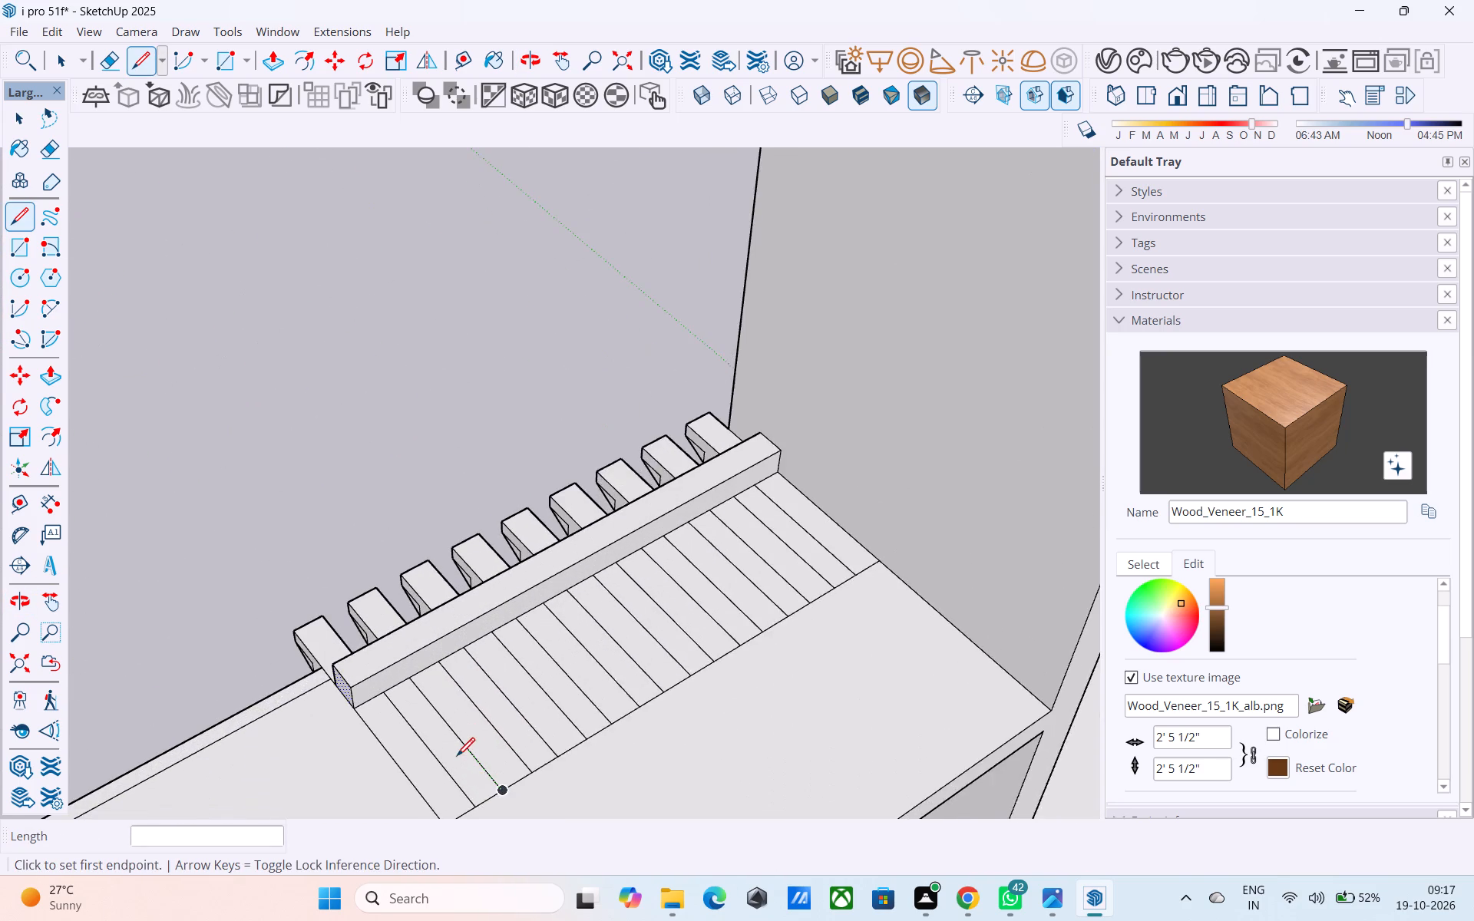
scroll(457, 758, up, 1)
key(space)
click(457, 758)
key(Delete)
click(497, 708)
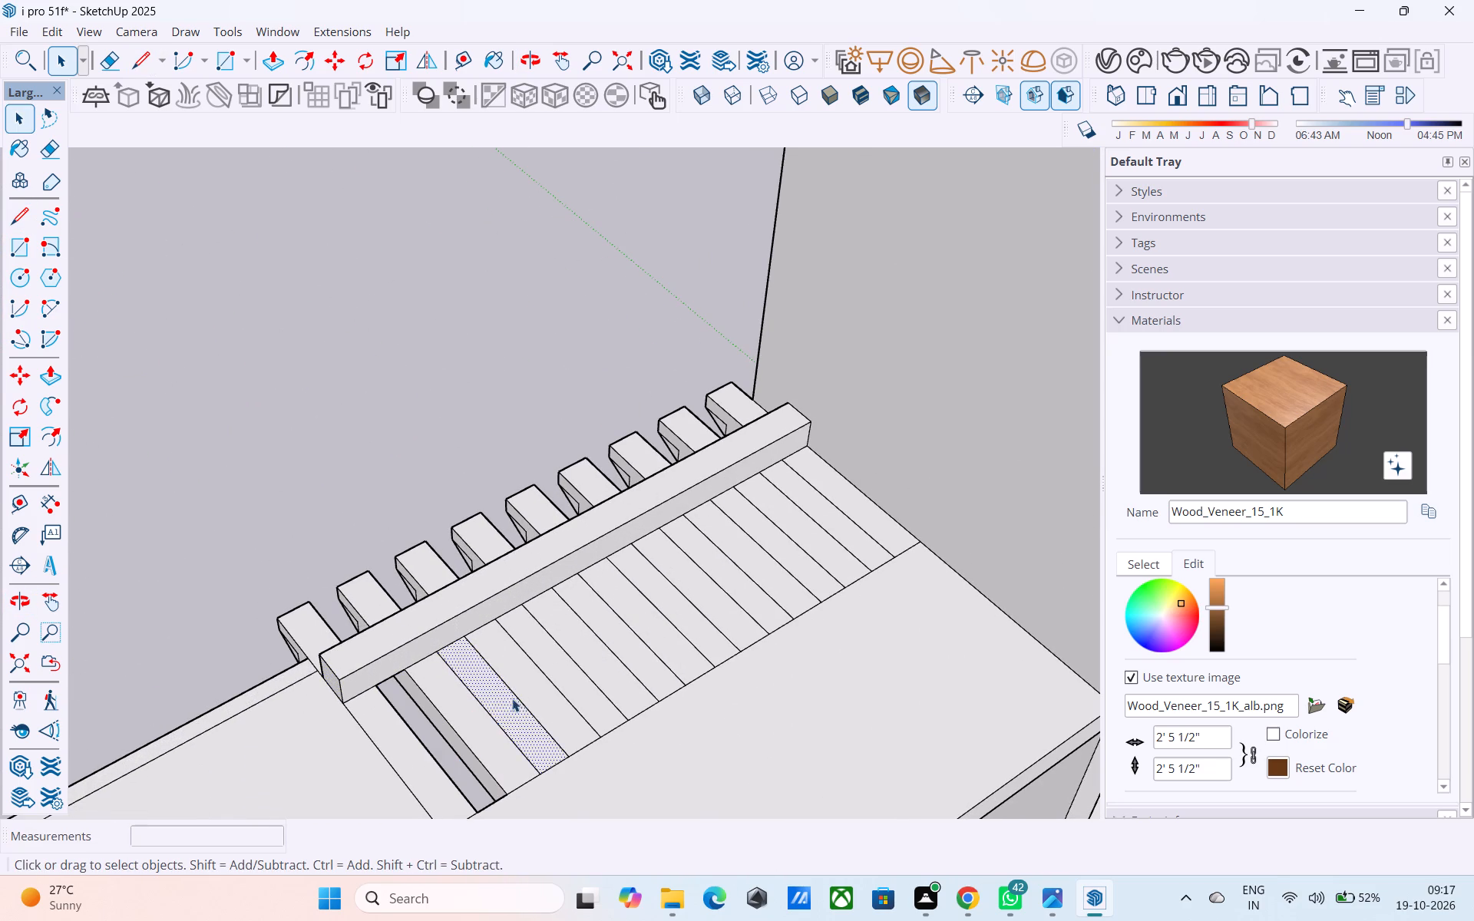
key(Delete)
click(552, 670)
middle_drag(553, 670, 365, 725)
key(Delete)
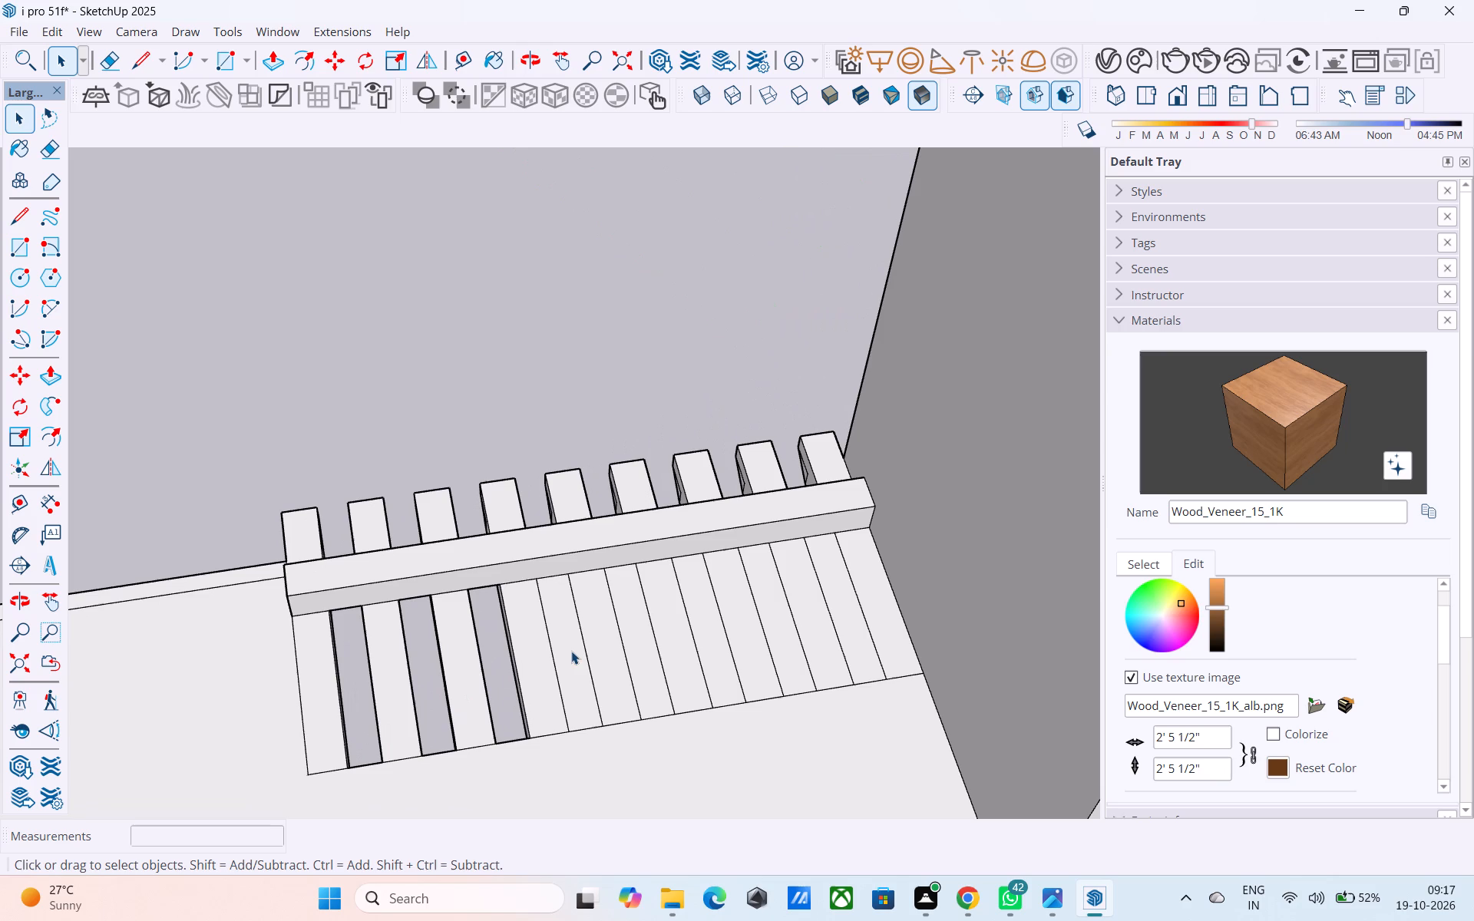
Delete the remaining five slab strips between the pergola bars, up to the tower wall.
click(571, 650)
key(Delete)
click(632, 634)
key(Delete)
click(706, 619)
key(Delete)
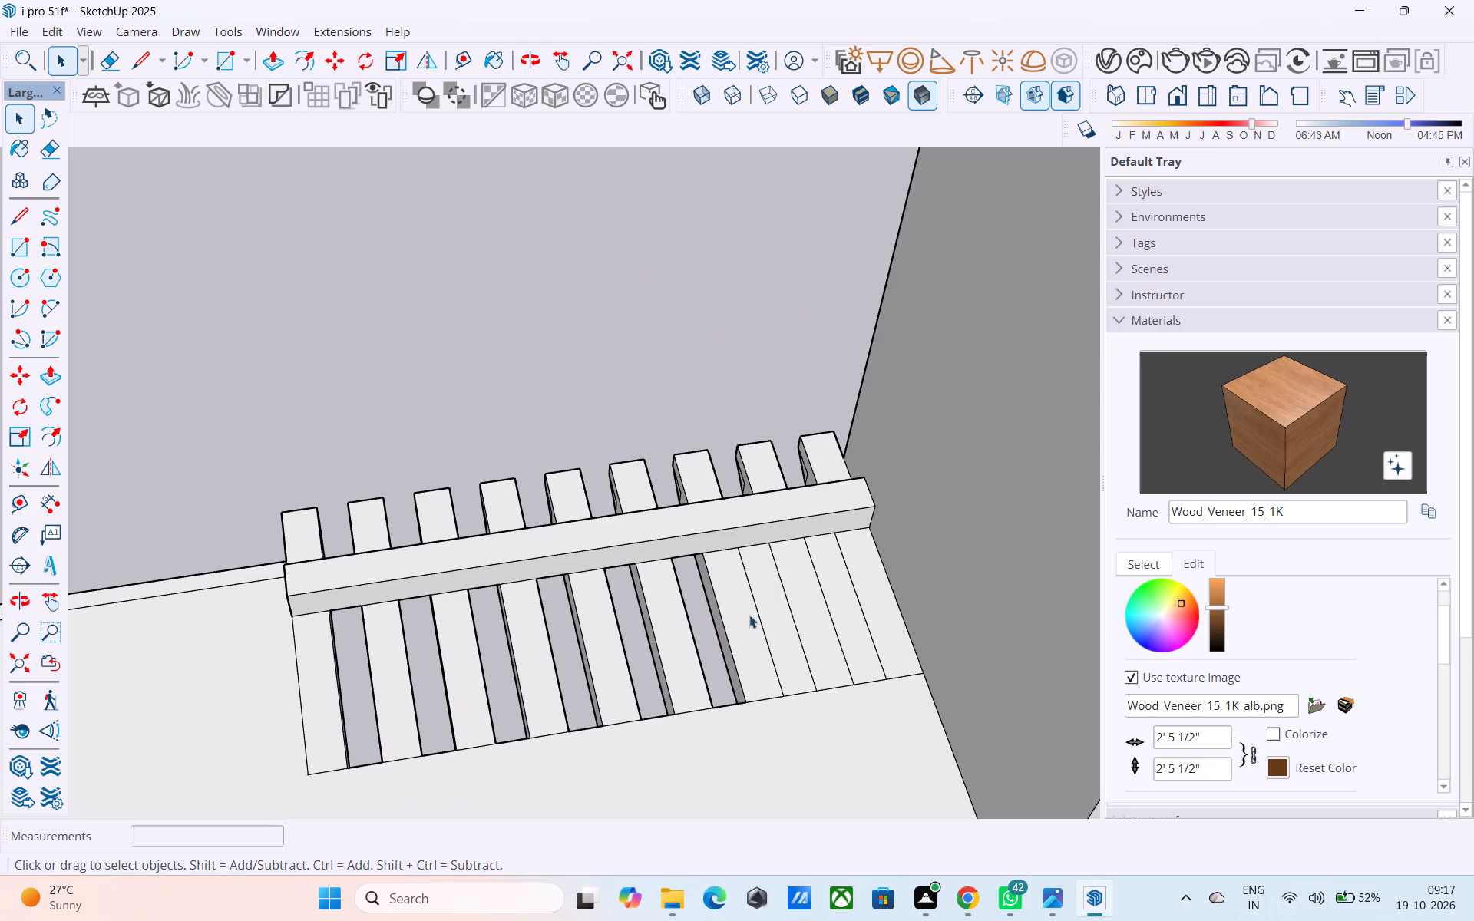
click(772, 606)
key(Delete)
click(834, 594)
key(Delete)
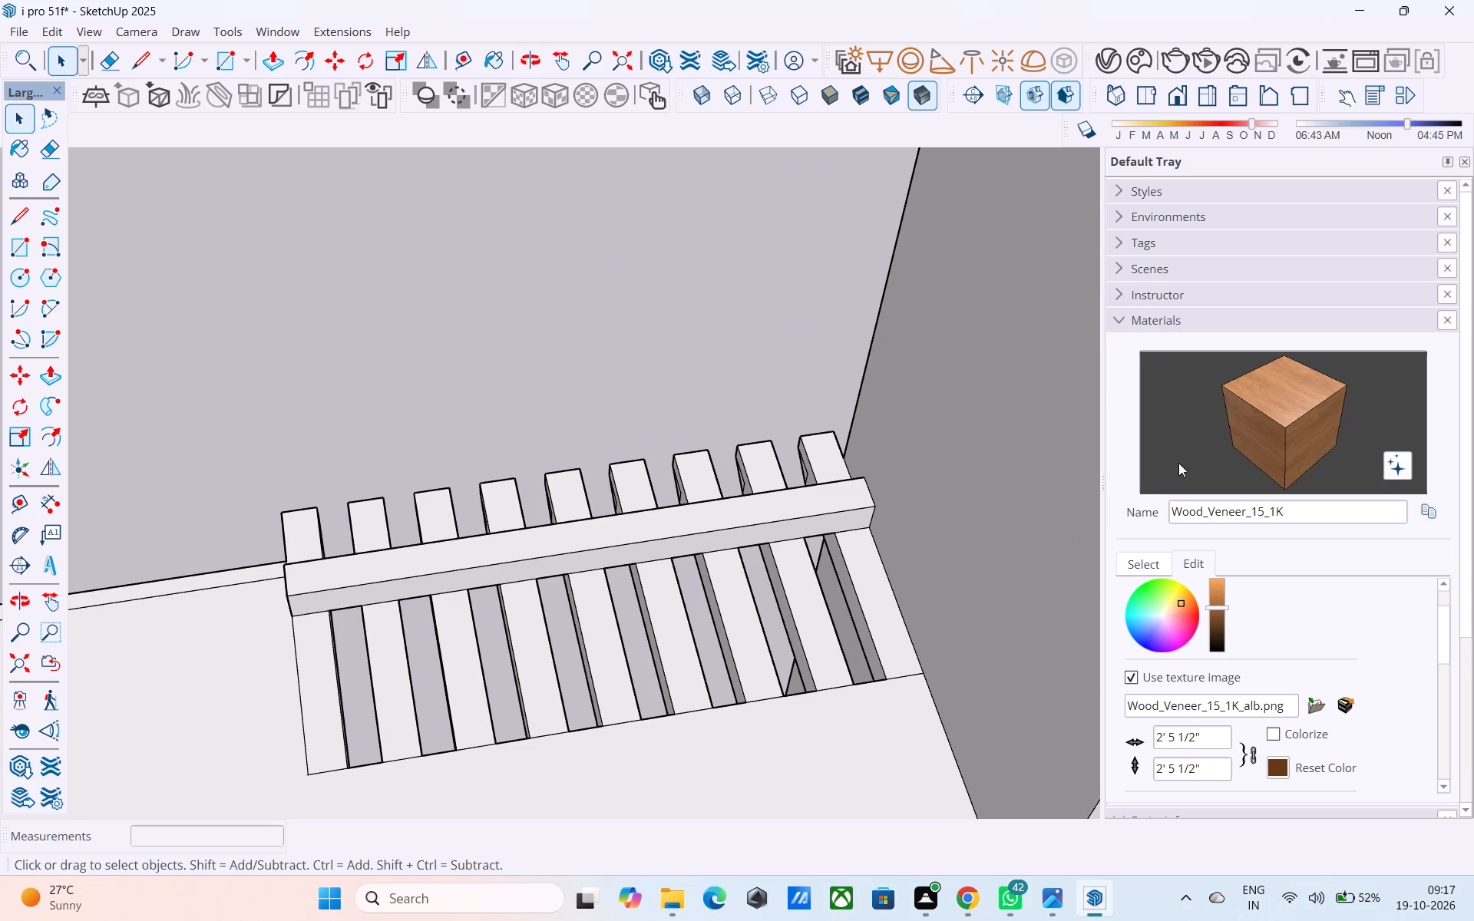
Paint the tops of all nine bars inside the cross beam, plus the beam's inner side and top, with Wood_Veneer_15_1K.
click(1325, 417)
click(899, 635)
click(810, 652)
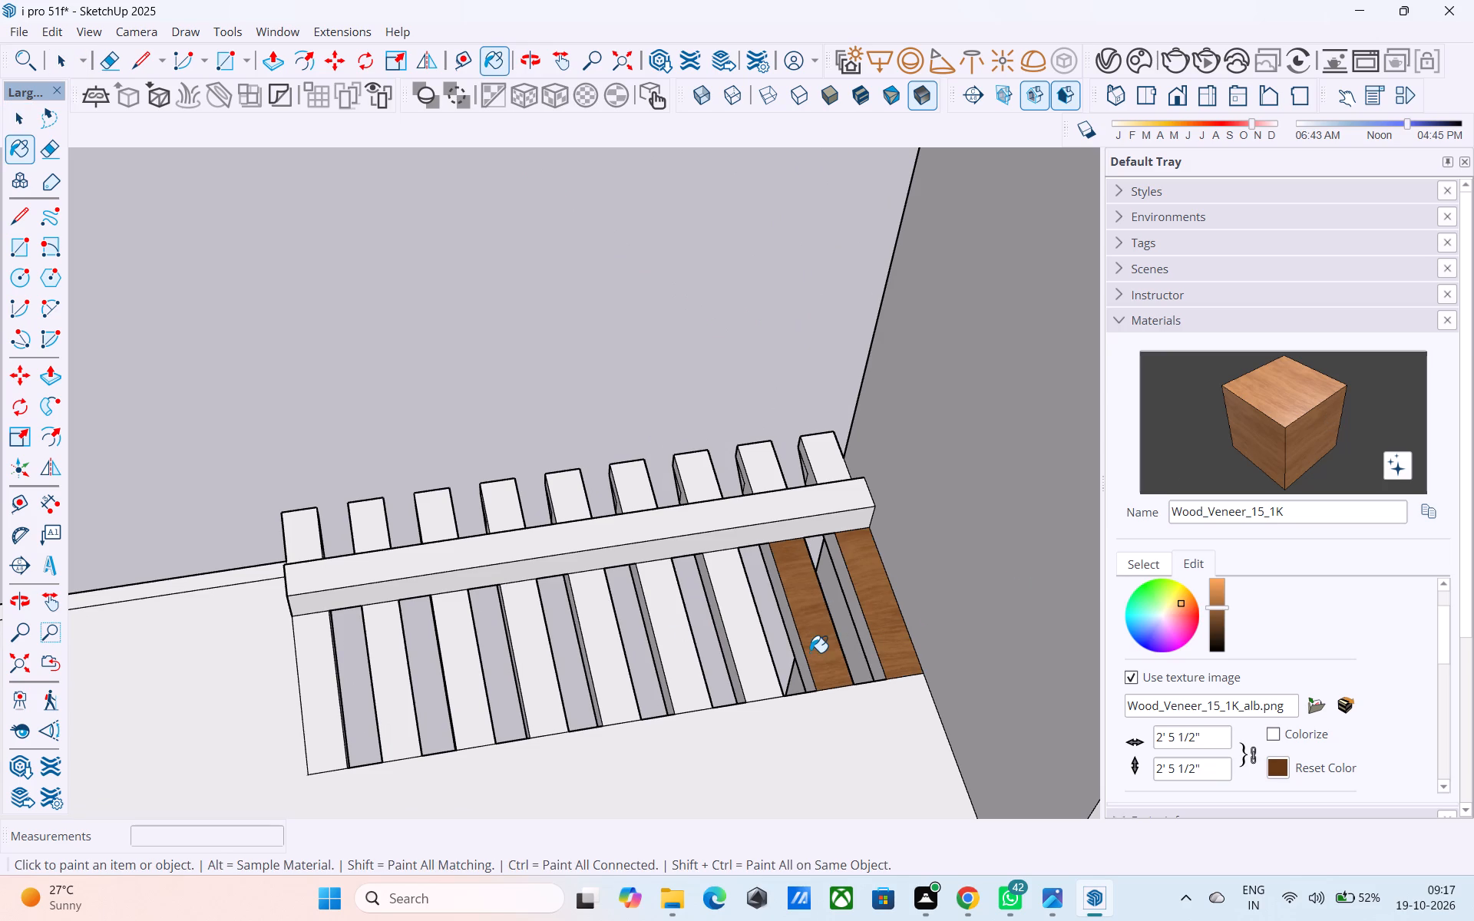
click(746, 649)
click(629, 655)
click(615, 655)
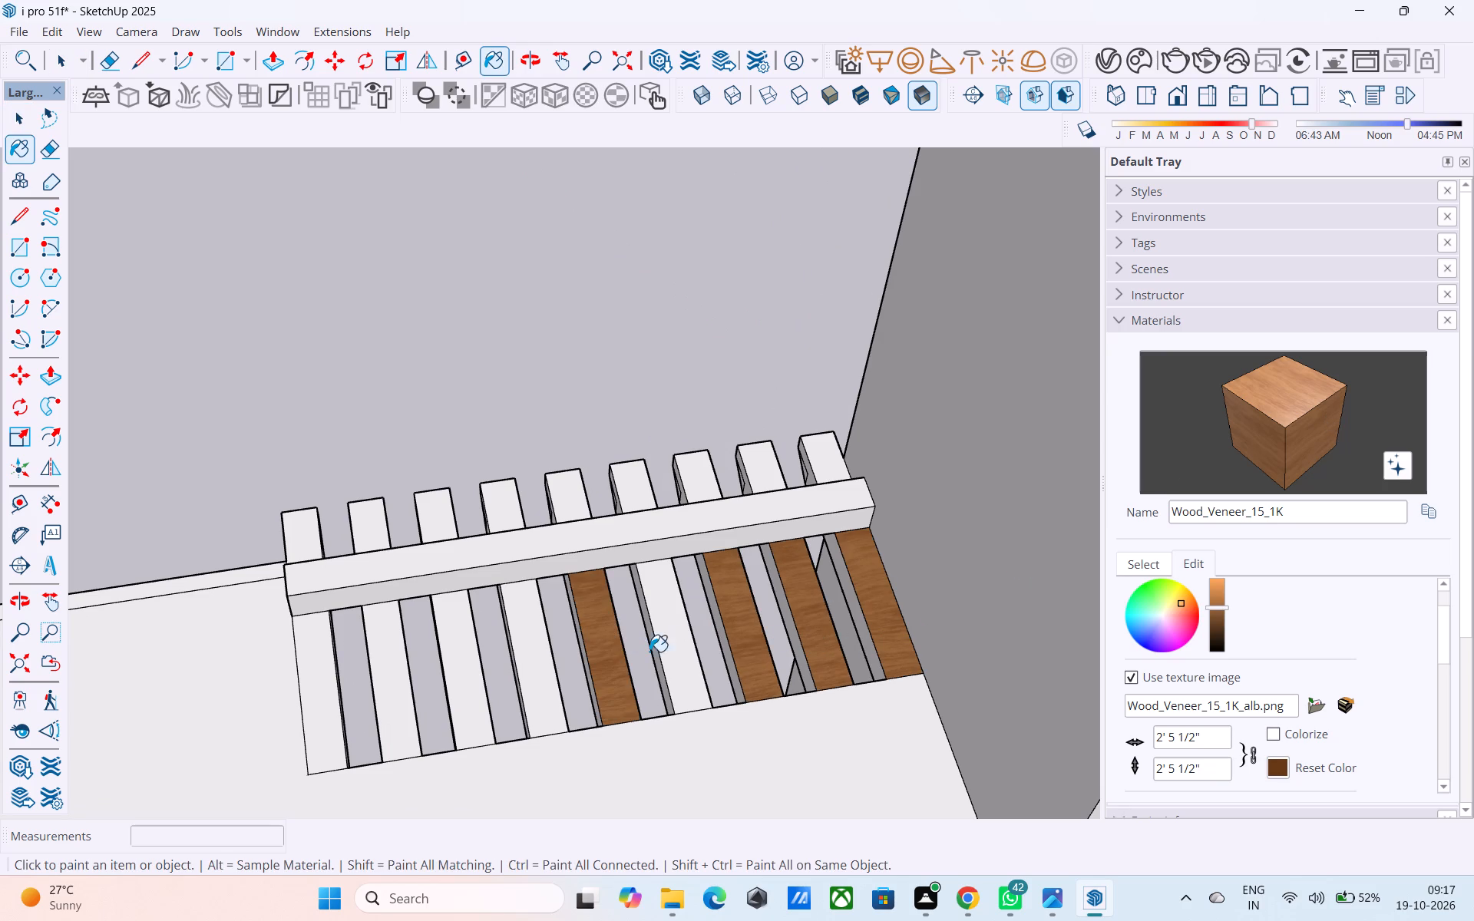
click(673, 632)
click(524, 653)
click(459, 658)
click(379, 665)
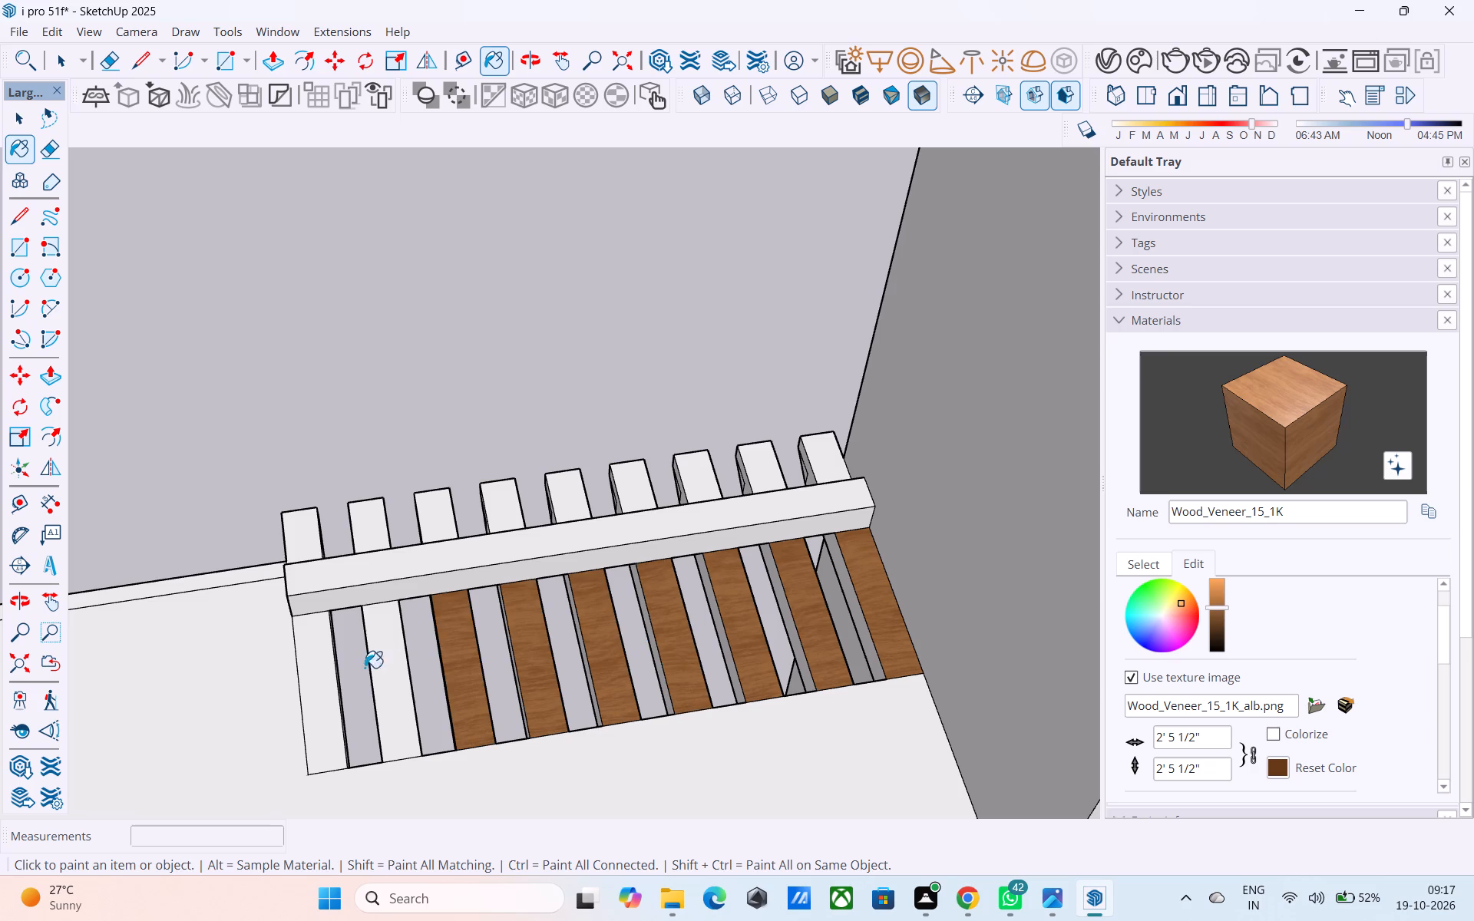
click(325, 667)
click(357, 599)
click(360, 583)
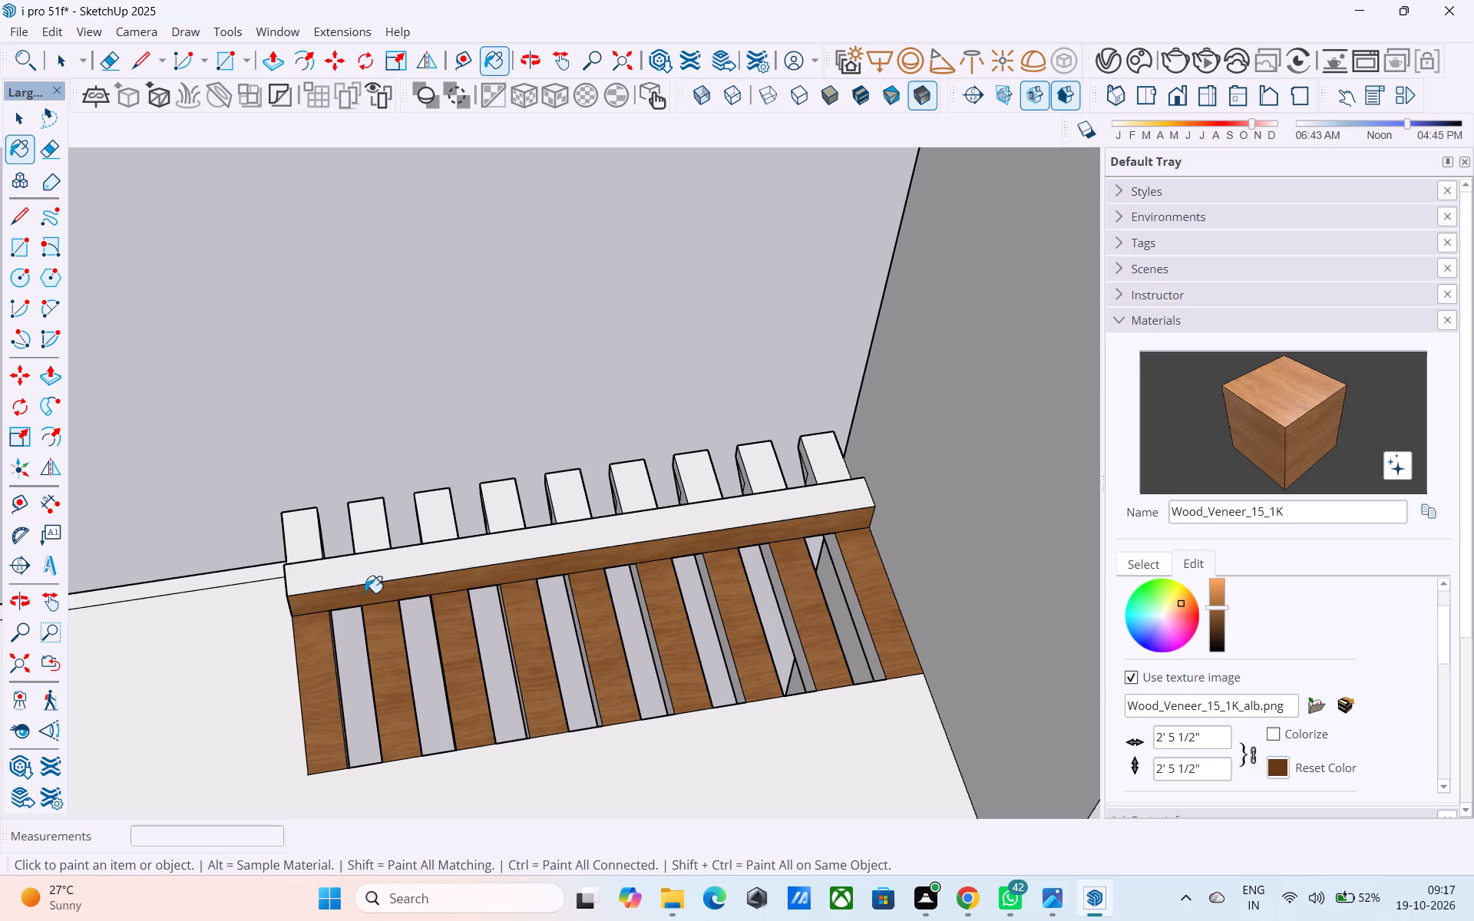
Paint the cross beam's outer side and the projecting bars' tops and some side faces with Wood_Veneer_15_1K.
middle_drag(370, 602, 1230, 413)
scroll(374, 602, up, 1)
middle_drag(568, 664, 575, 615)
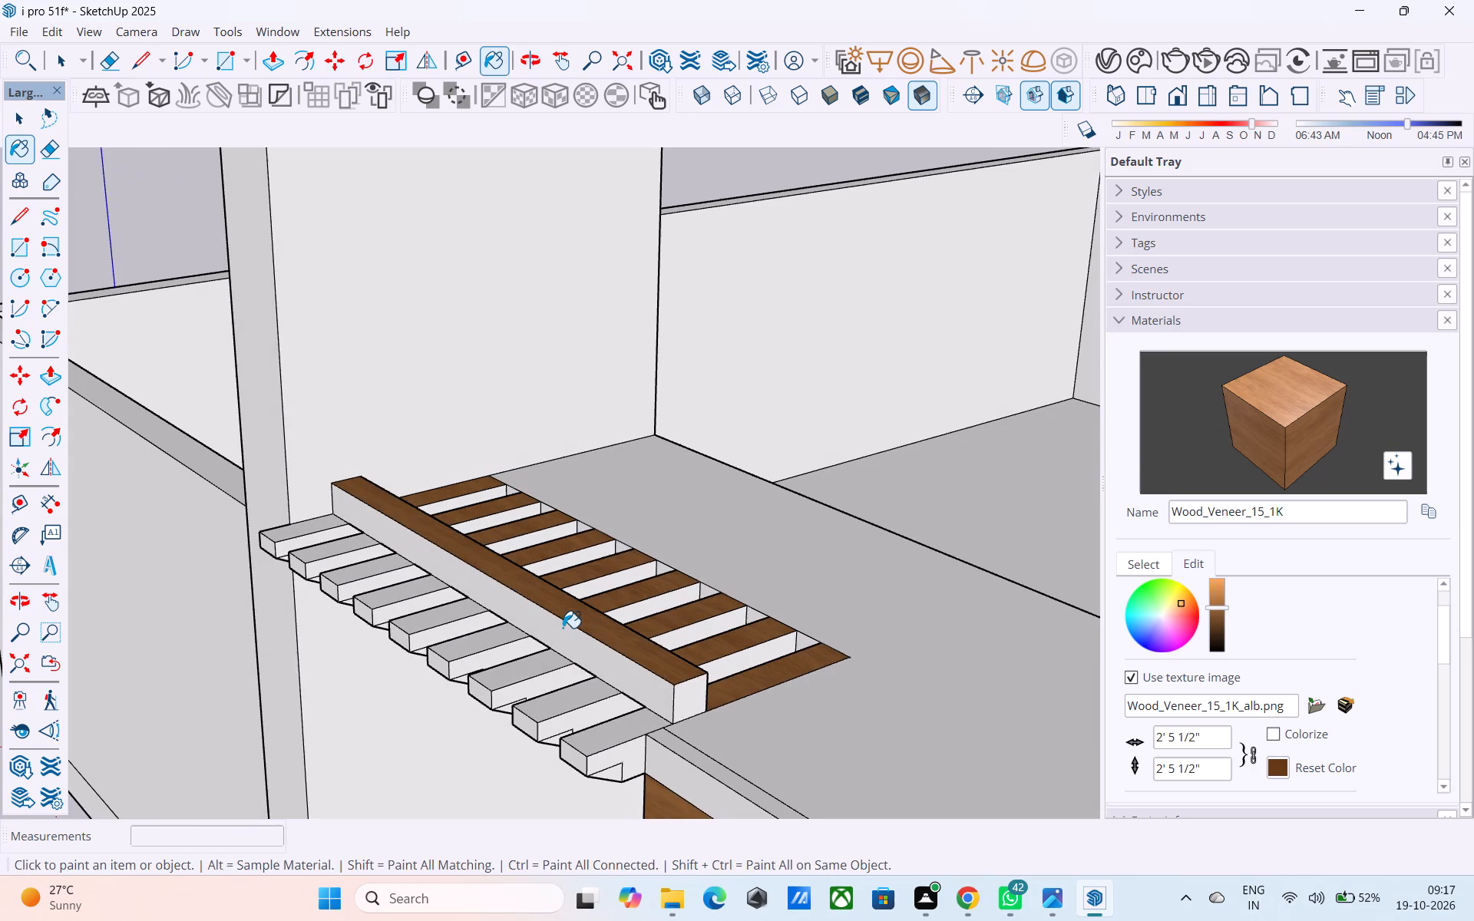
click(563, 628)
click(595, 749)
click(550, 717)
click(524, 684)
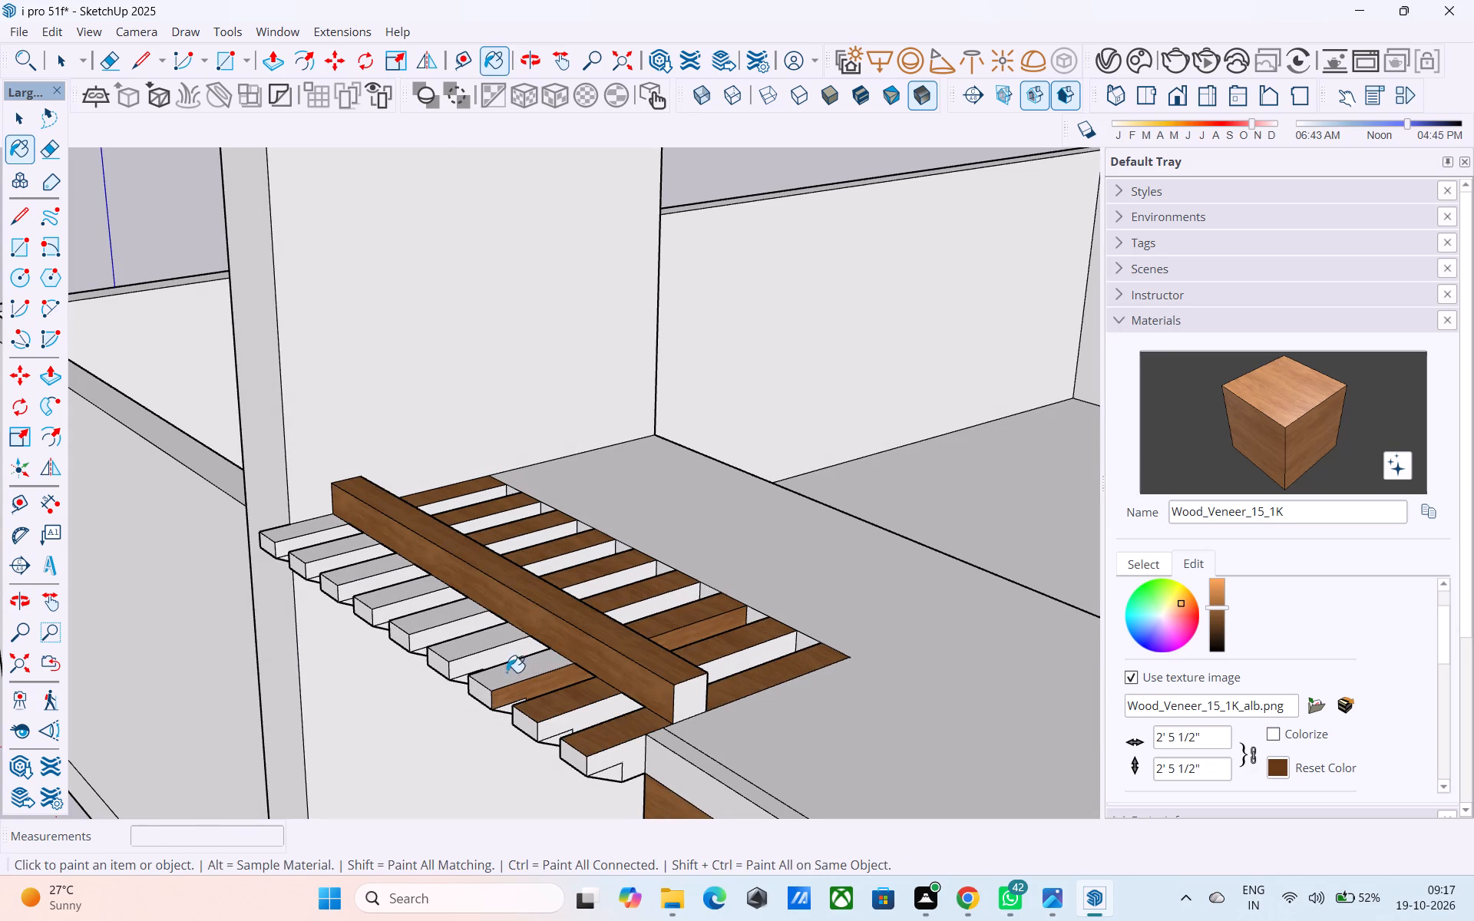
click(494, 646)
click(513, 688)
click(491, 664)
click(428, 613)
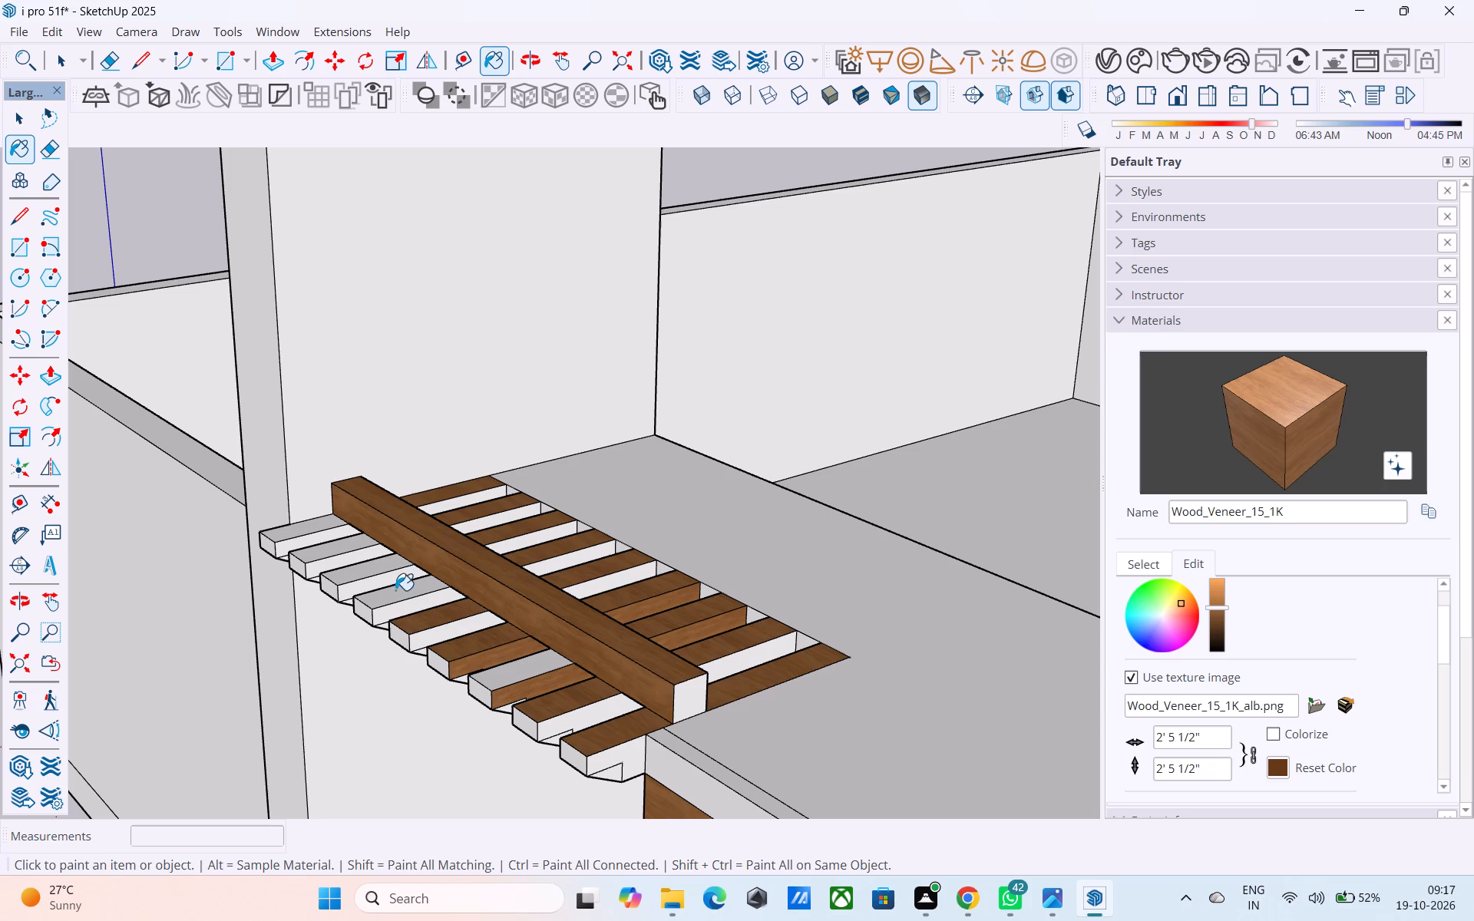
click(395, 588)
click(368, 572)
click(328, 543)
click(311, 528)
click(320, 558)
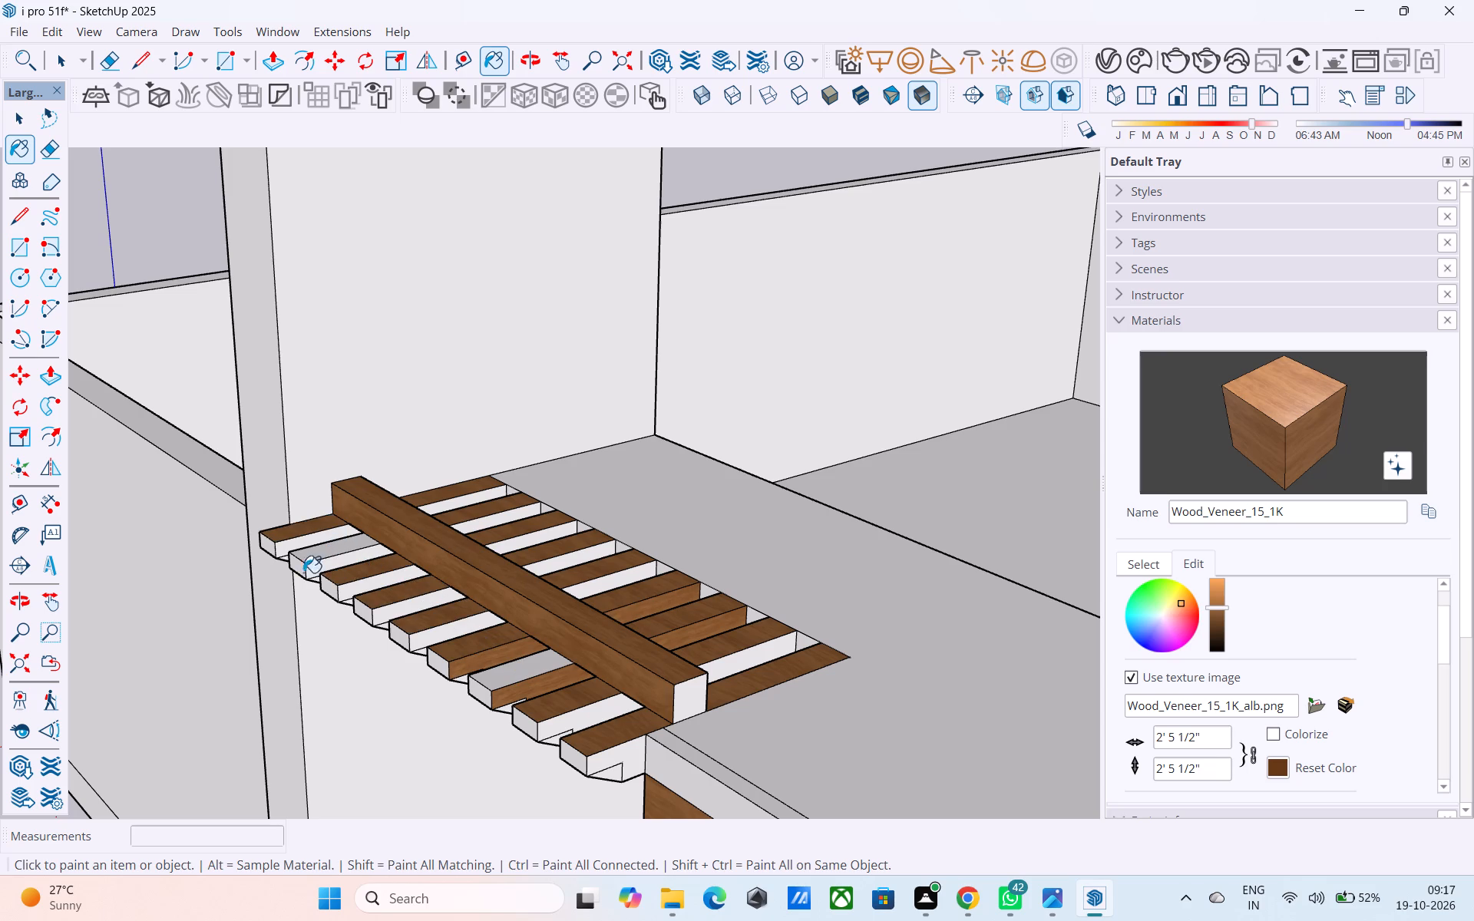
Paint the unpainted bar tops, the side faces near the tower and the first two bars' outer ends with Wood_Veneer_15_1K.
middle_drag(296, 575, 589, 547)
scroll(383, 617, up, 4)
click(319, 618)
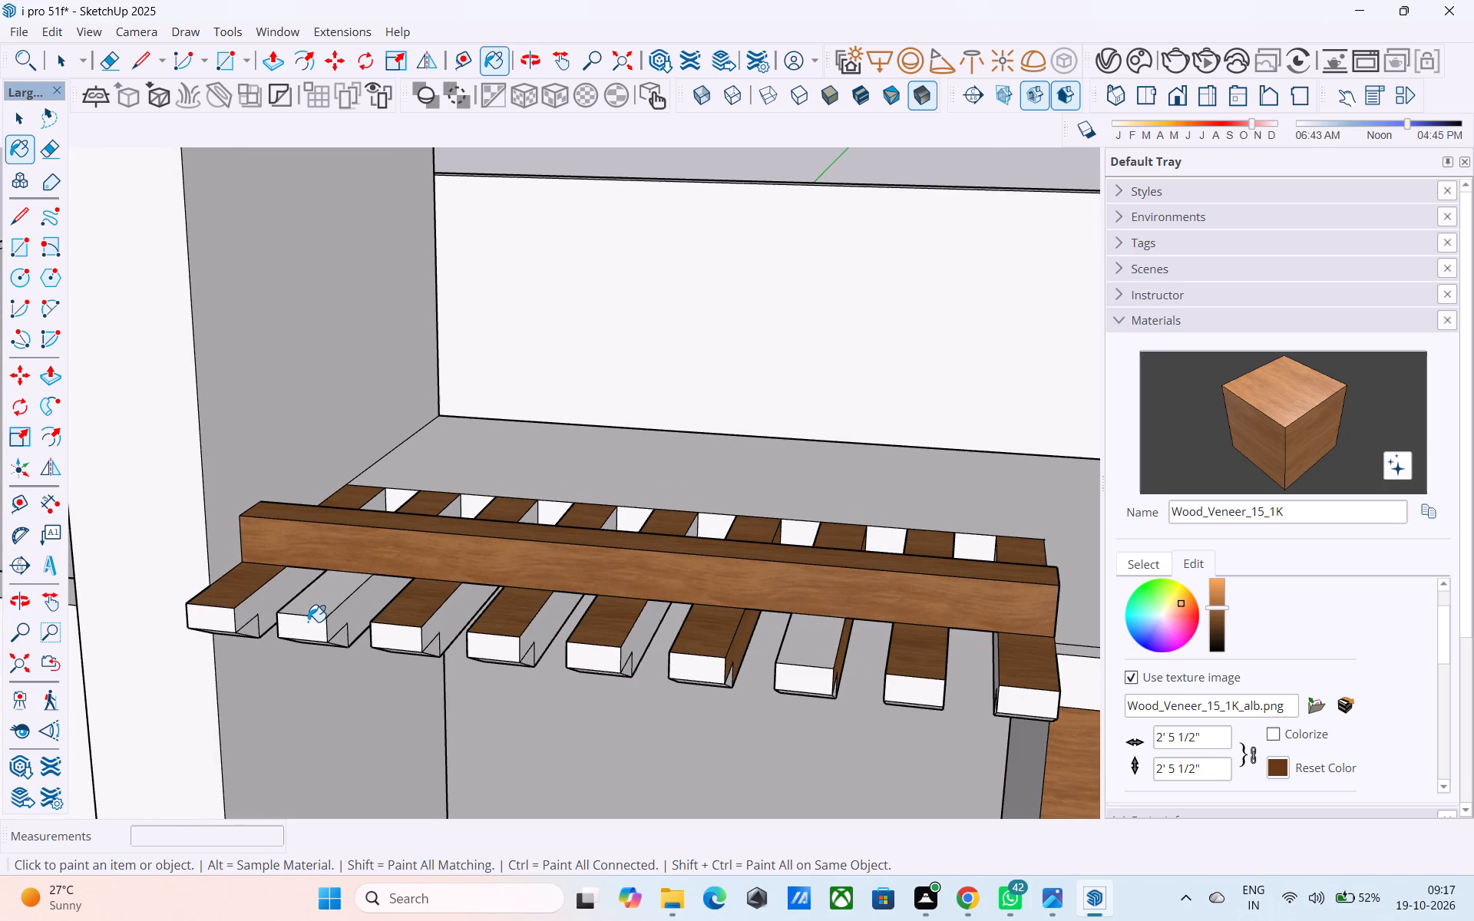
click(308, 622)
click(308, 605)
click(276, 596)
click(214, 617)
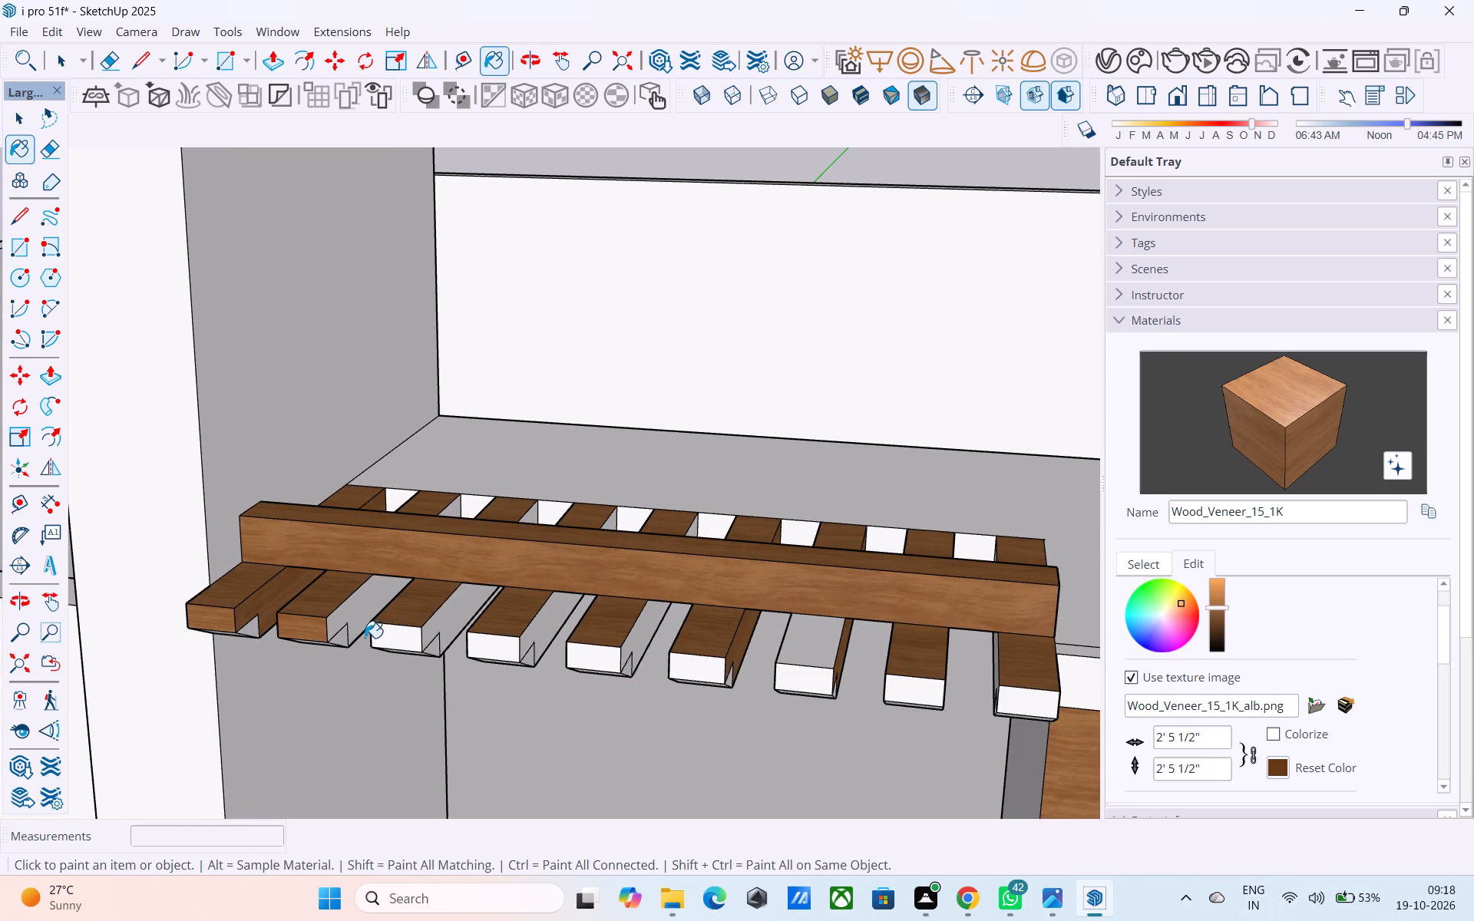
click(355, 622)
click(442, 632)
click(537, 632)
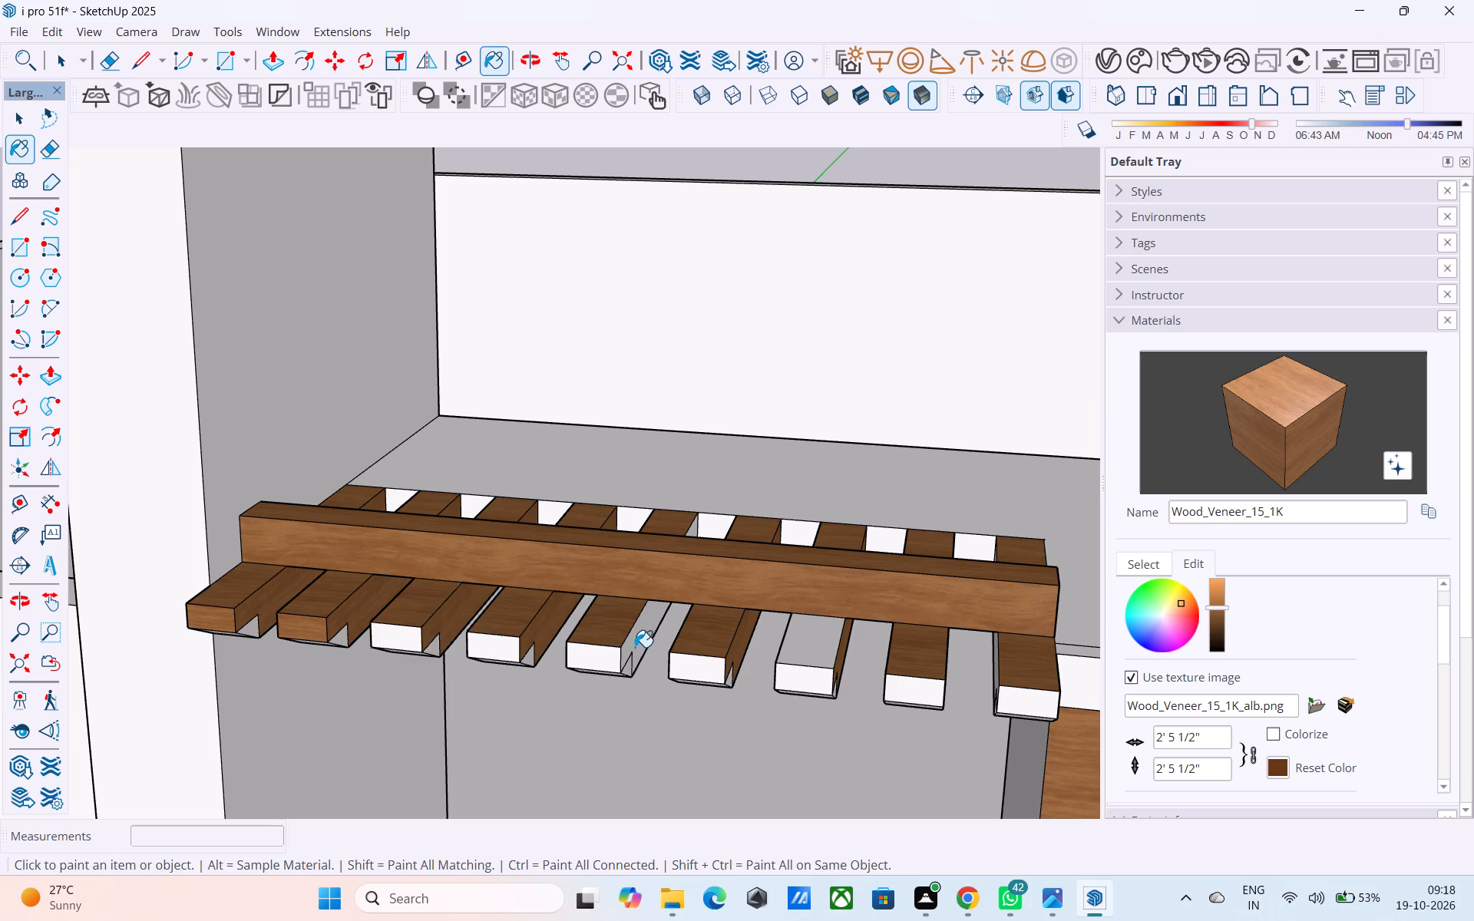
click(635, 645)
click(787, 658)
Paint the outer end faces of the other seven projecting bars with Wood_Veneer_15_1K.
click(927, 692)
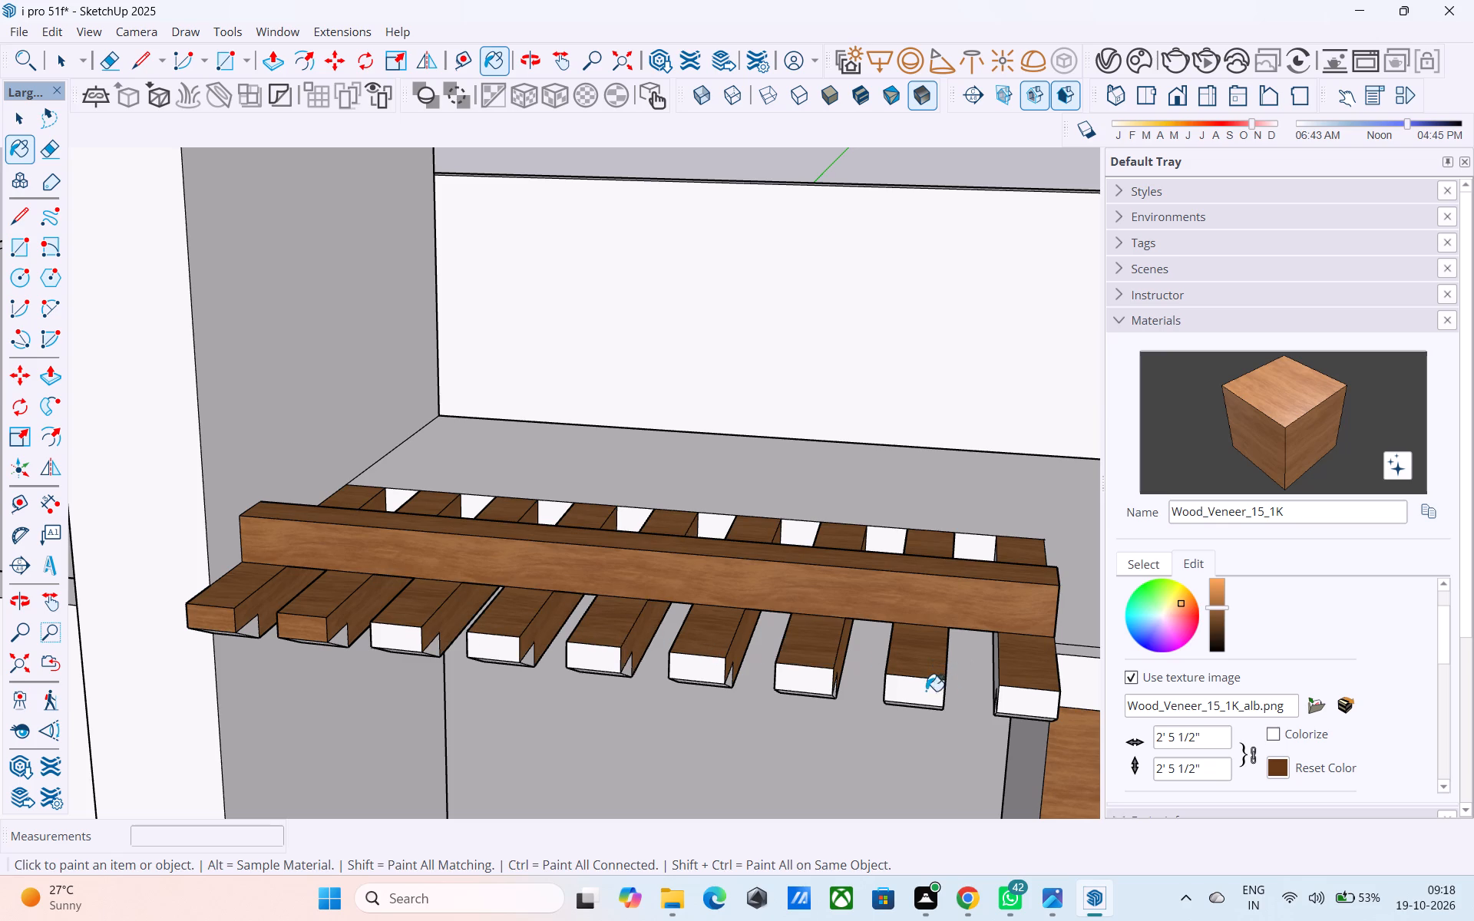
click(999, 694)
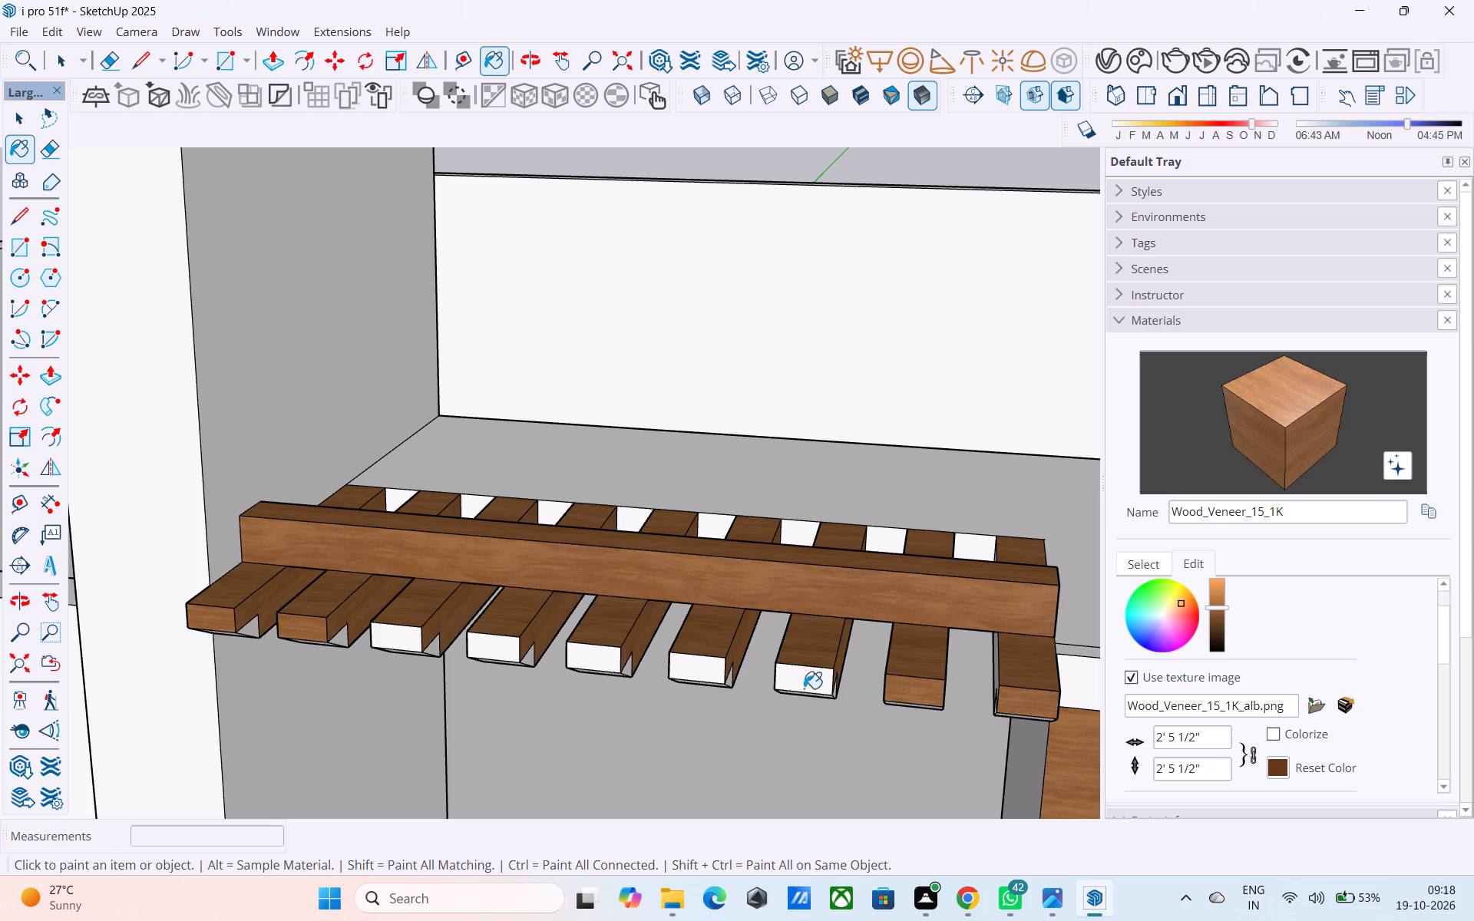
click(804, 688)
click(686, 675)
click(579, 657)
click(484, 653)
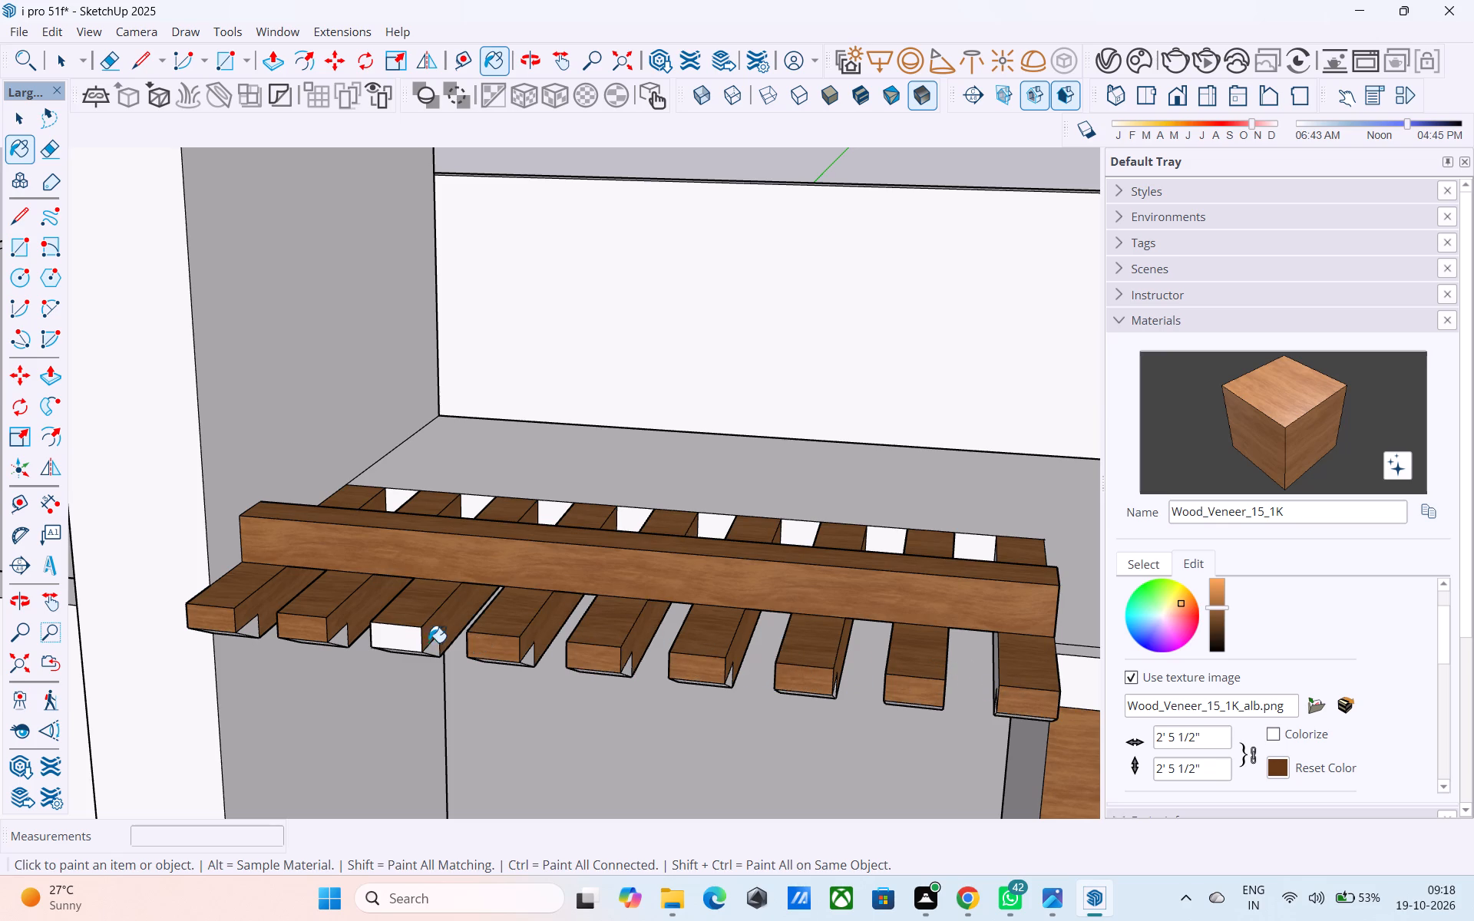
click(405, 639)
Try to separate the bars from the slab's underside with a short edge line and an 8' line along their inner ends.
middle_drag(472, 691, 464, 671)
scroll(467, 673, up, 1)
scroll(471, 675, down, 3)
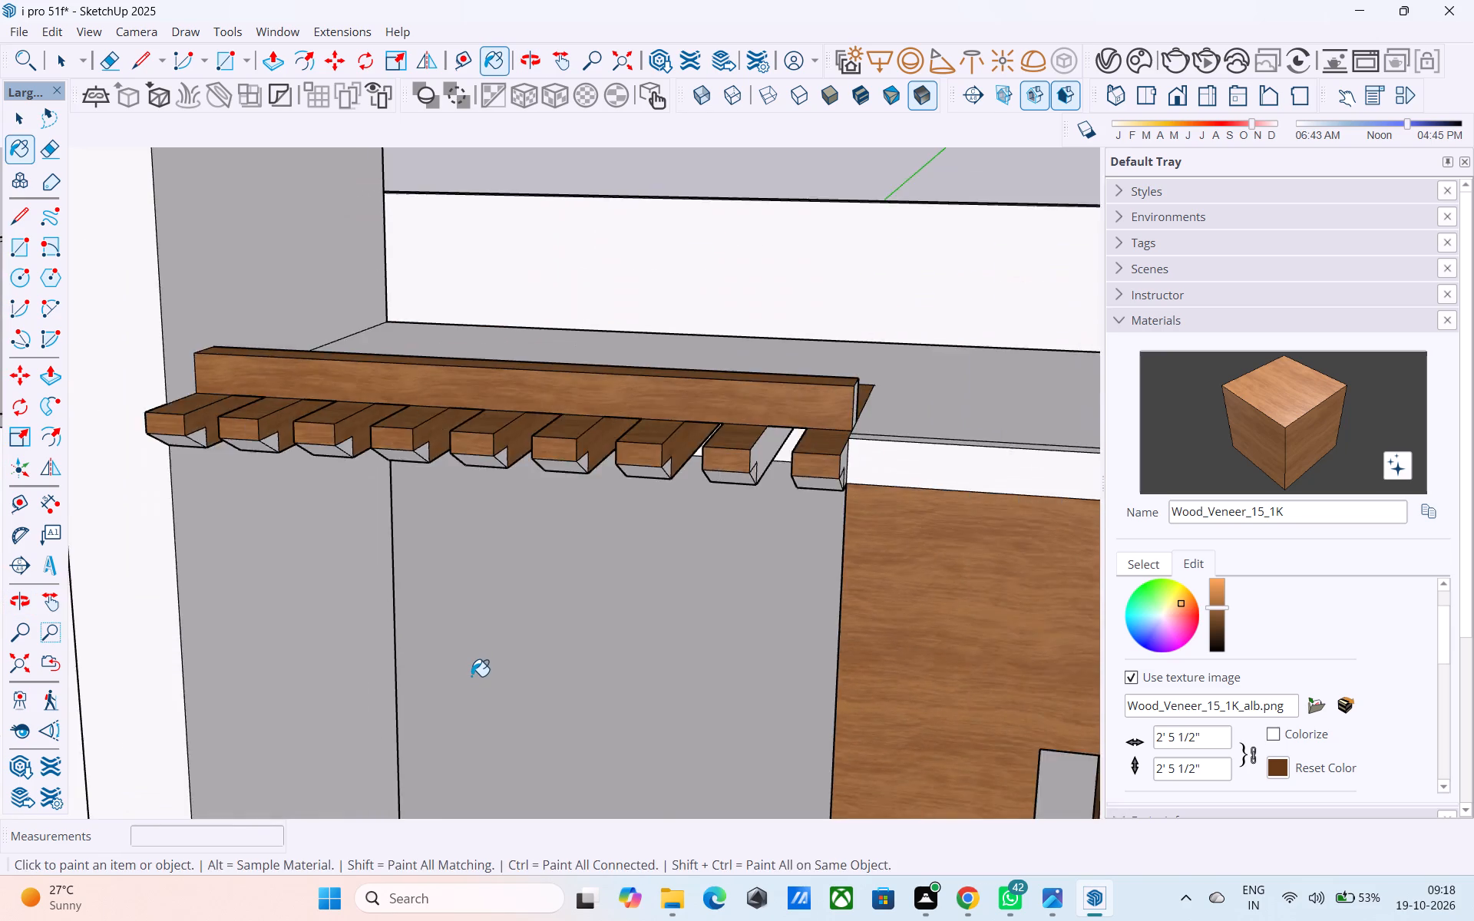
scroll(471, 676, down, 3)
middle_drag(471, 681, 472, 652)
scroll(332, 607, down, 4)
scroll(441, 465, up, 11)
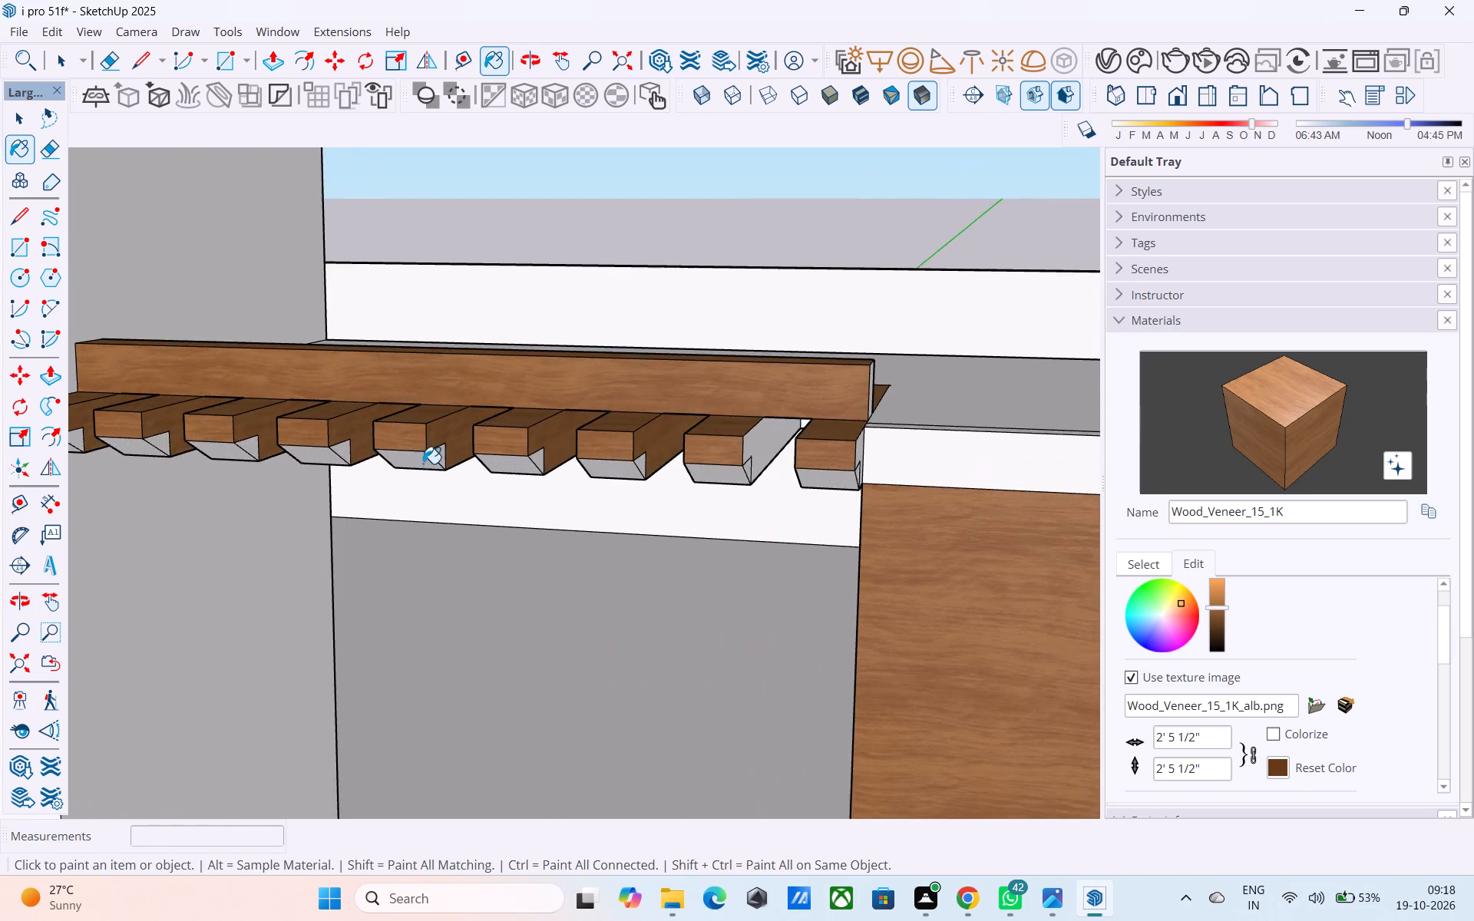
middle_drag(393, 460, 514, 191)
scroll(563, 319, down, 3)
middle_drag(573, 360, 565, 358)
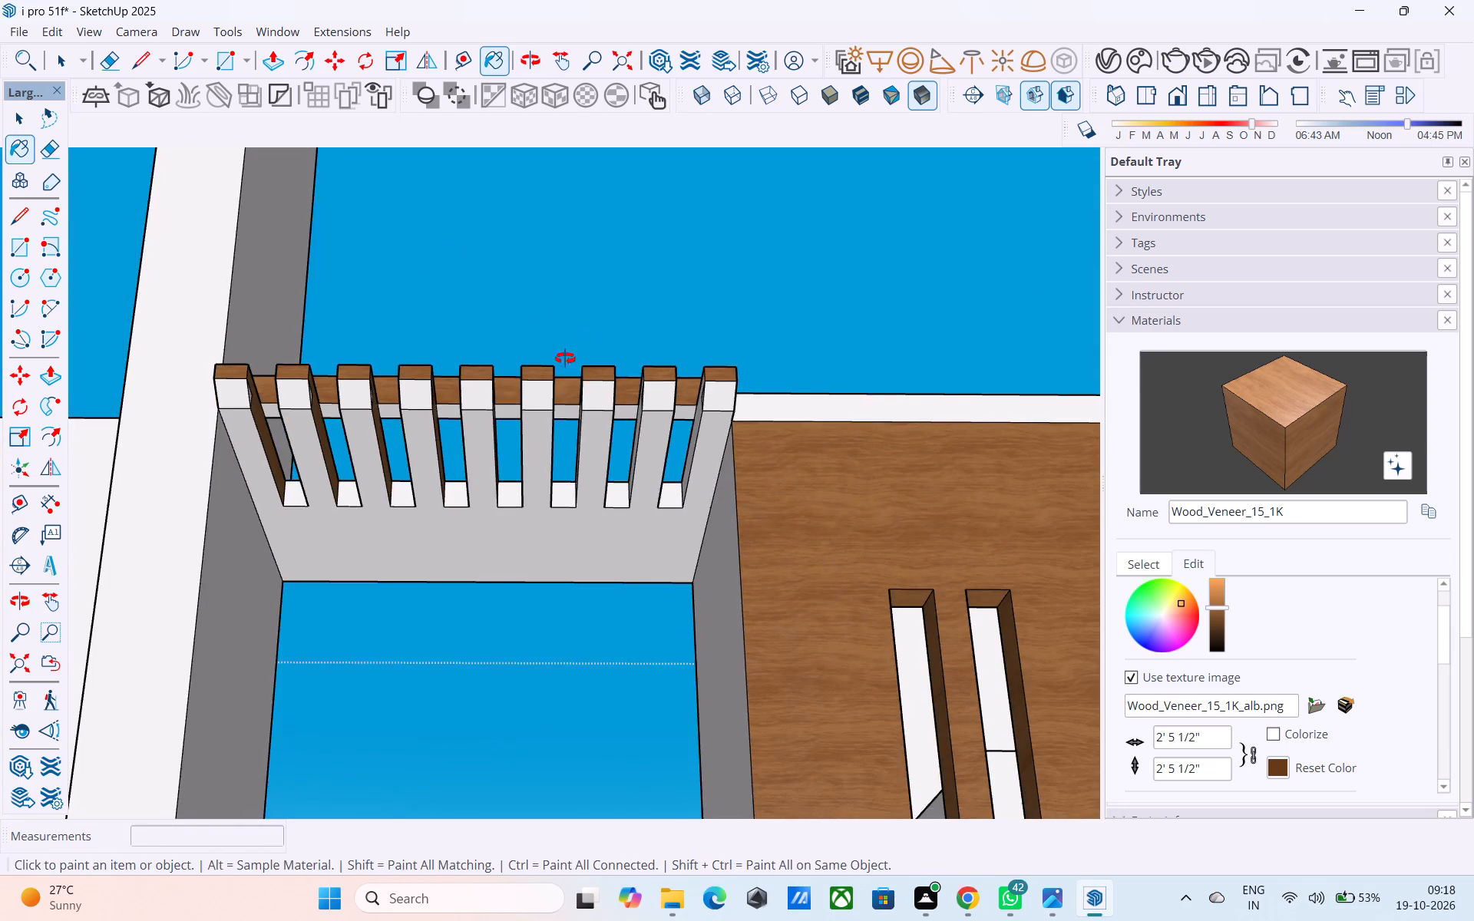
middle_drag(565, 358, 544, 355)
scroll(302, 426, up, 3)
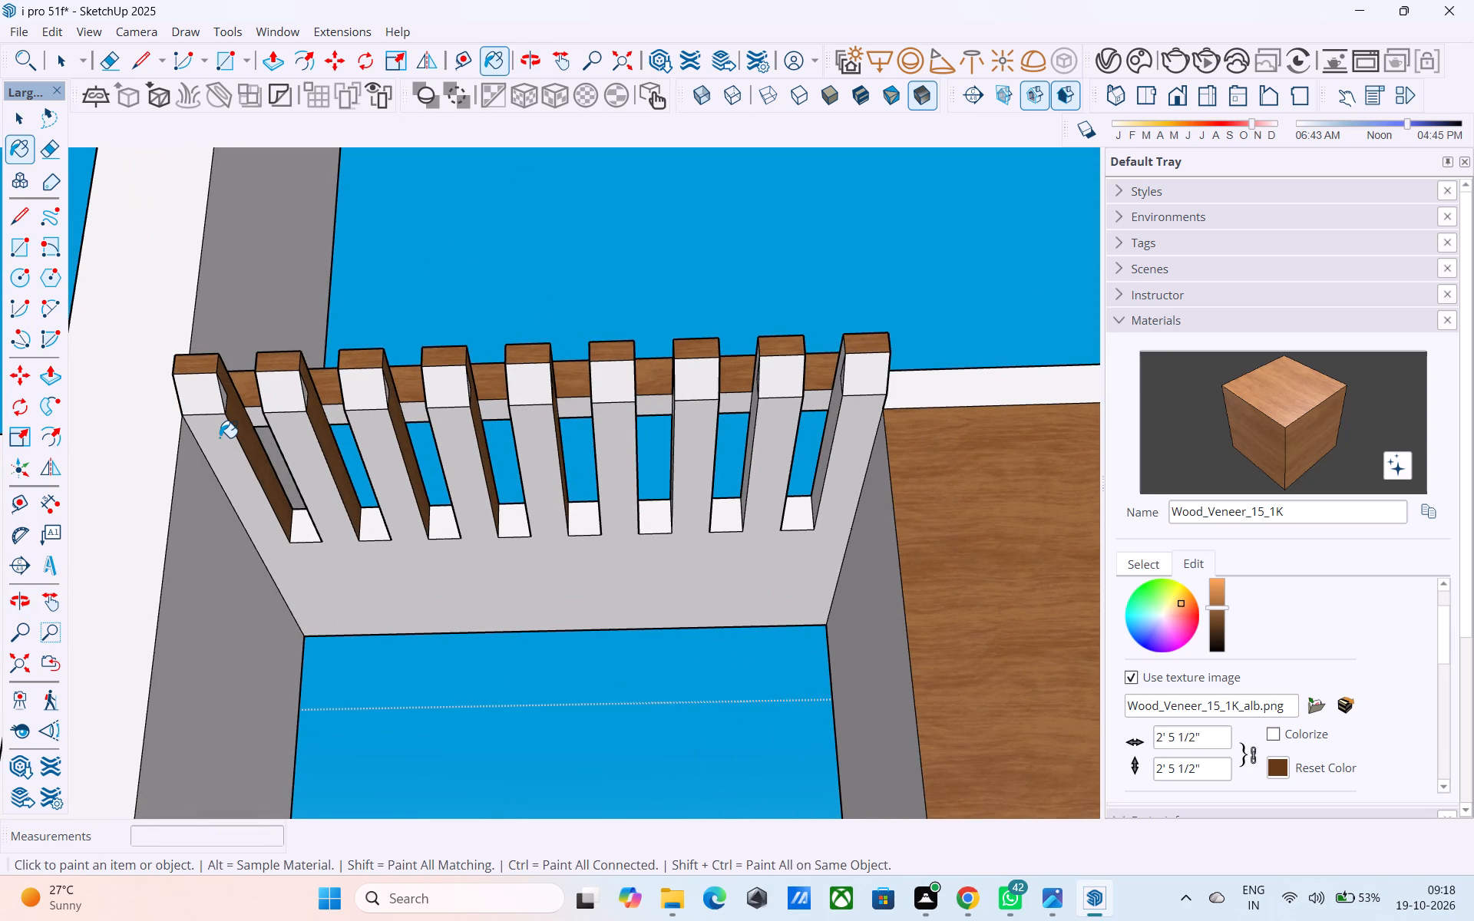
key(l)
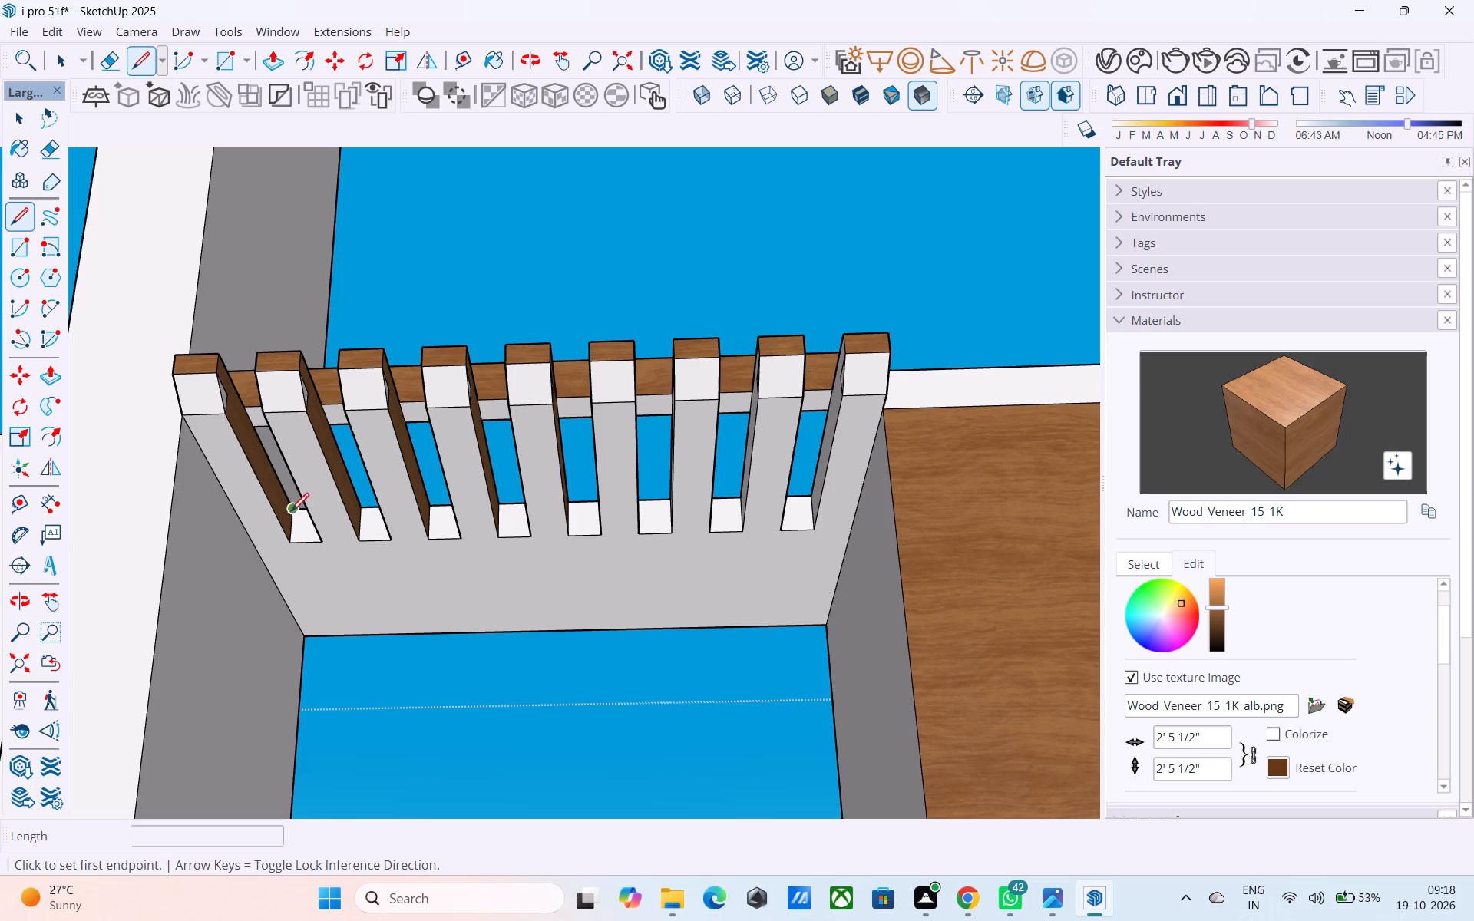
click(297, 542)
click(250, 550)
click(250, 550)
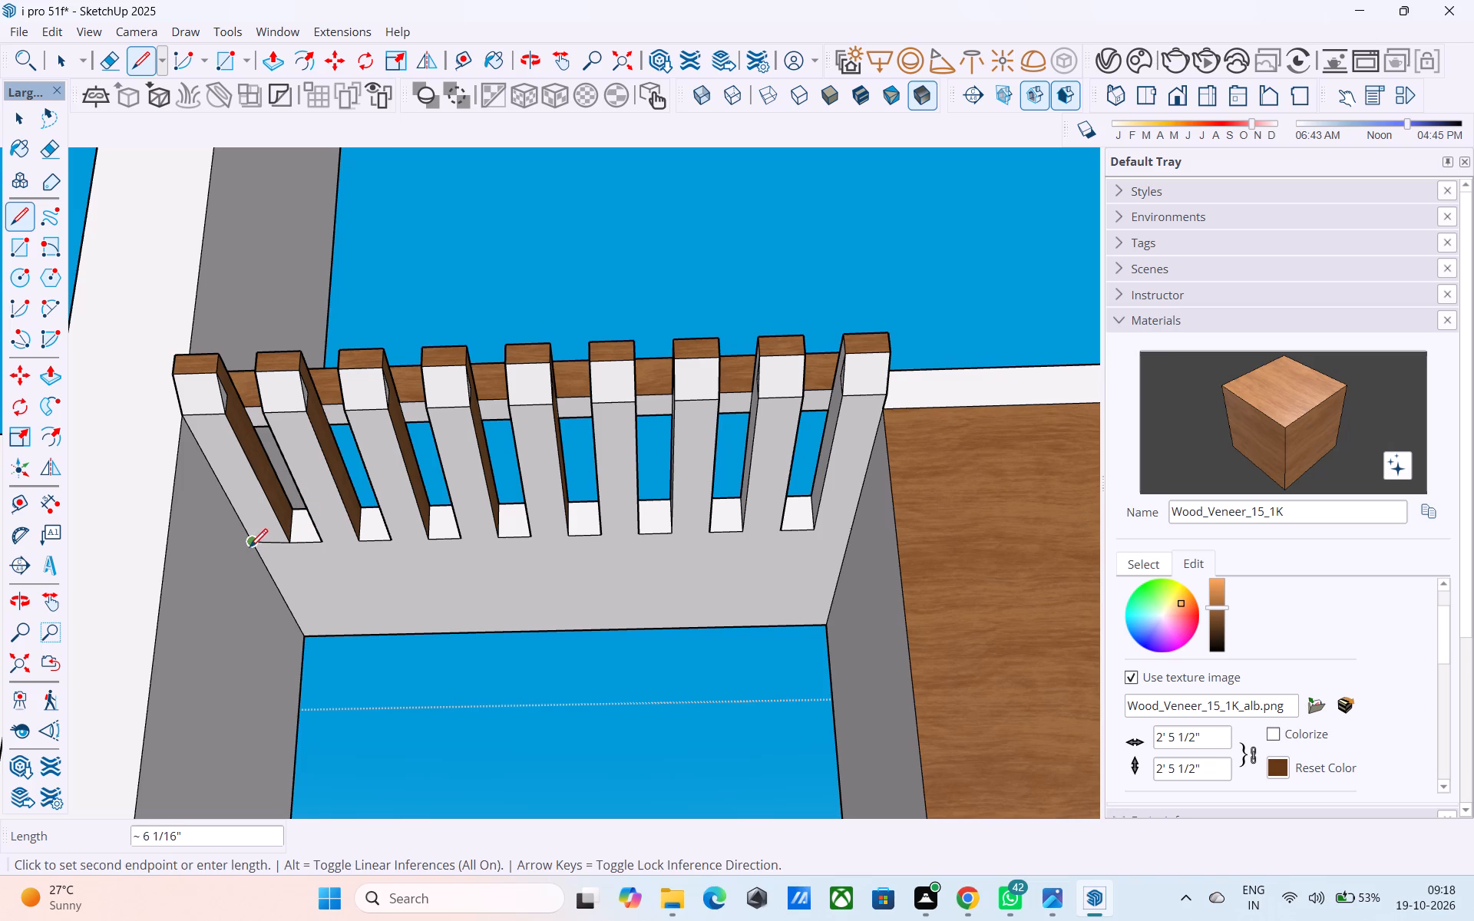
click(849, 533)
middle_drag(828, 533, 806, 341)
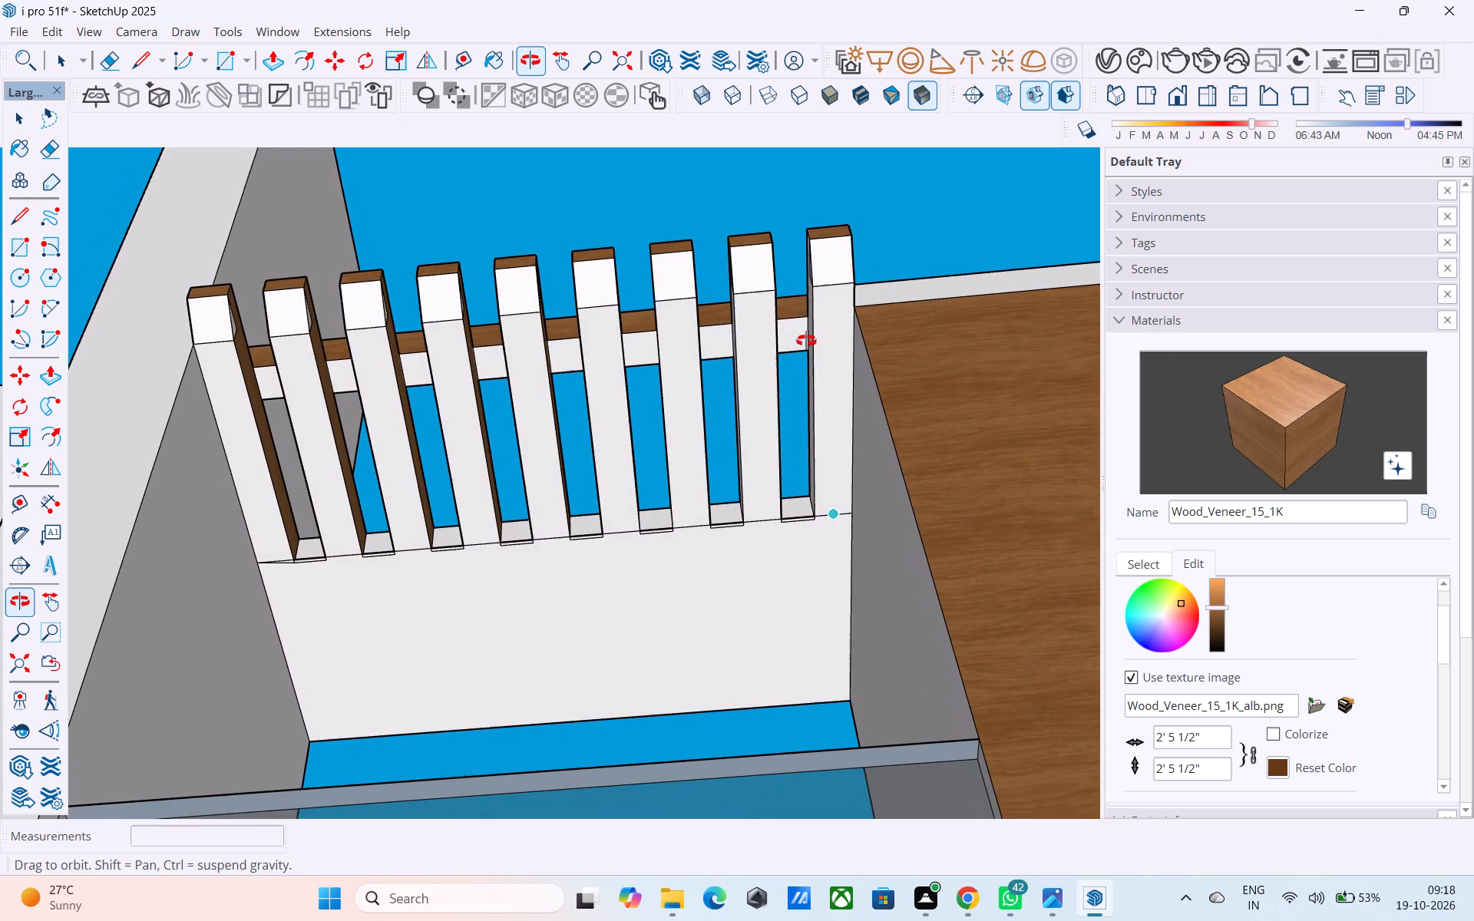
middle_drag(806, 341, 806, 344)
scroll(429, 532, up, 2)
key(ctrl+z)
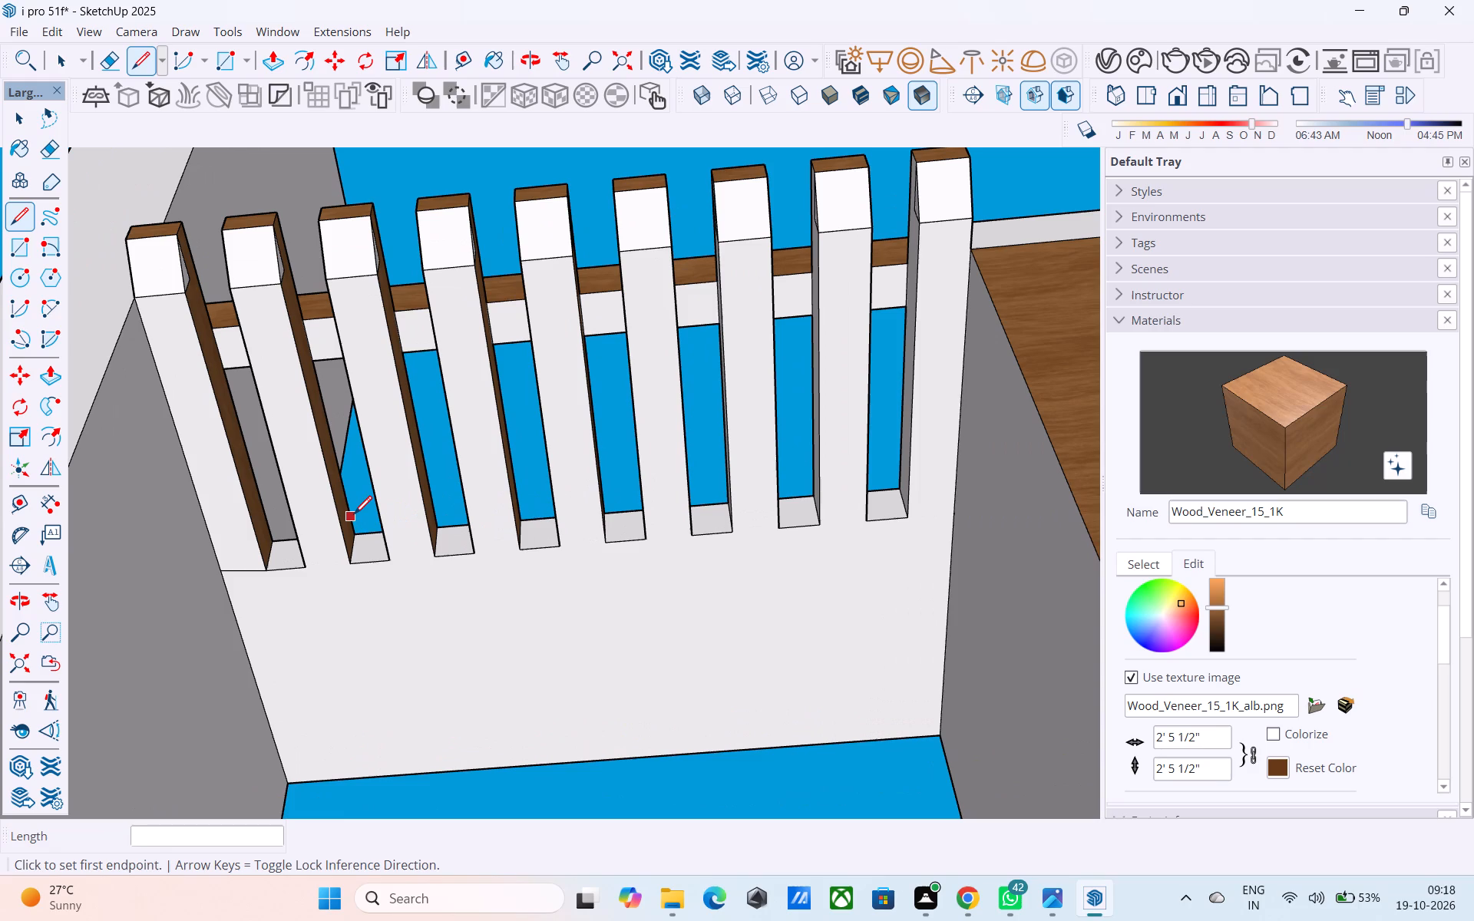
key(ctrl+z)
Draw an 8' line along the bars' inner ends to separate their undersides from the slab's underside.
key(l)
click(273, 575)
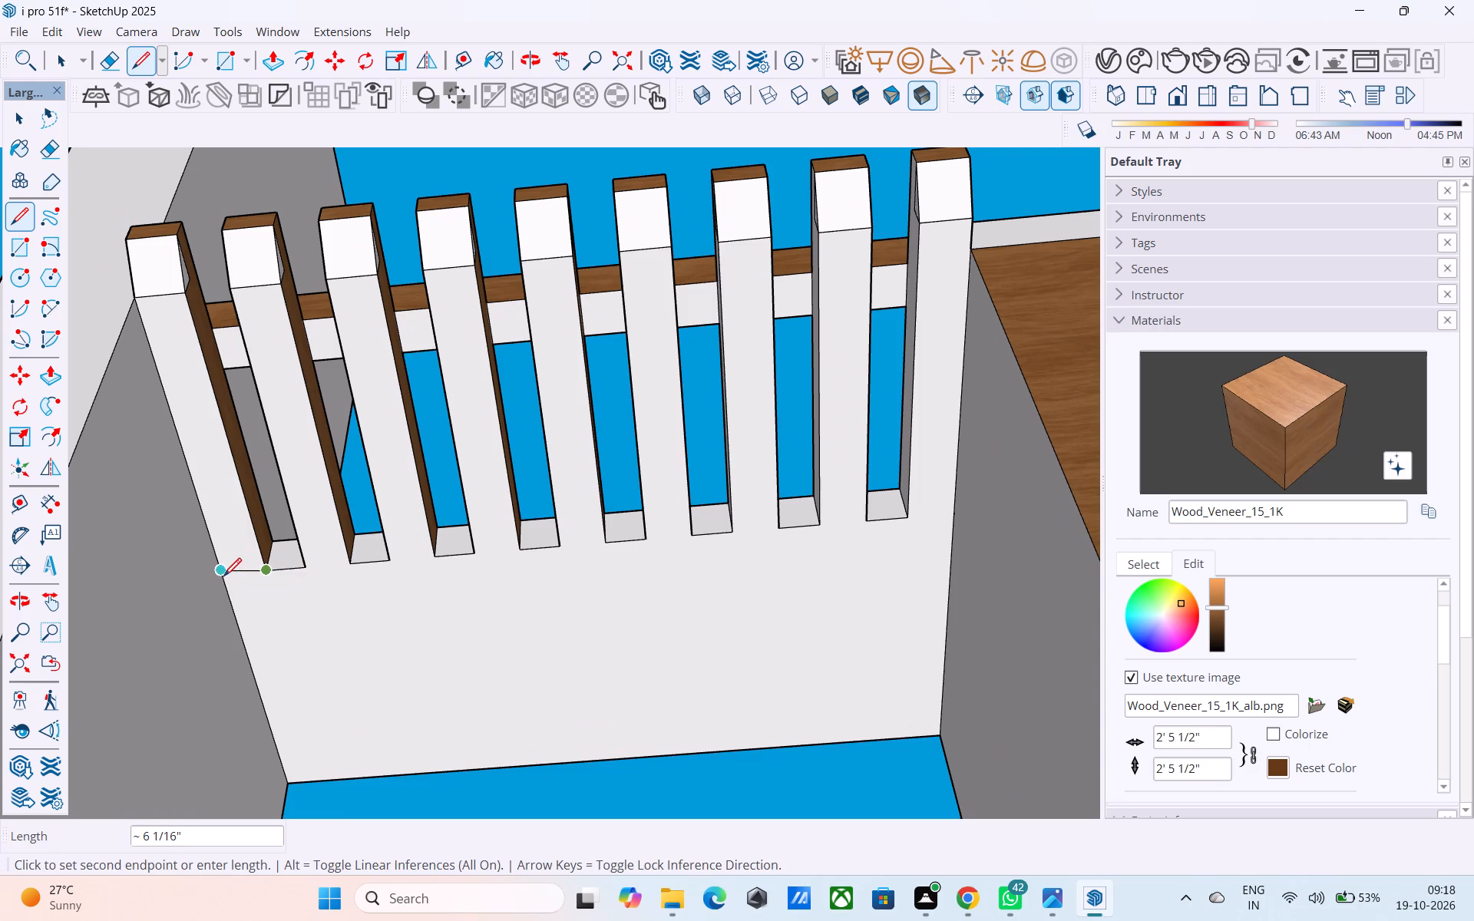
click(230, 583)
click(226, 579)
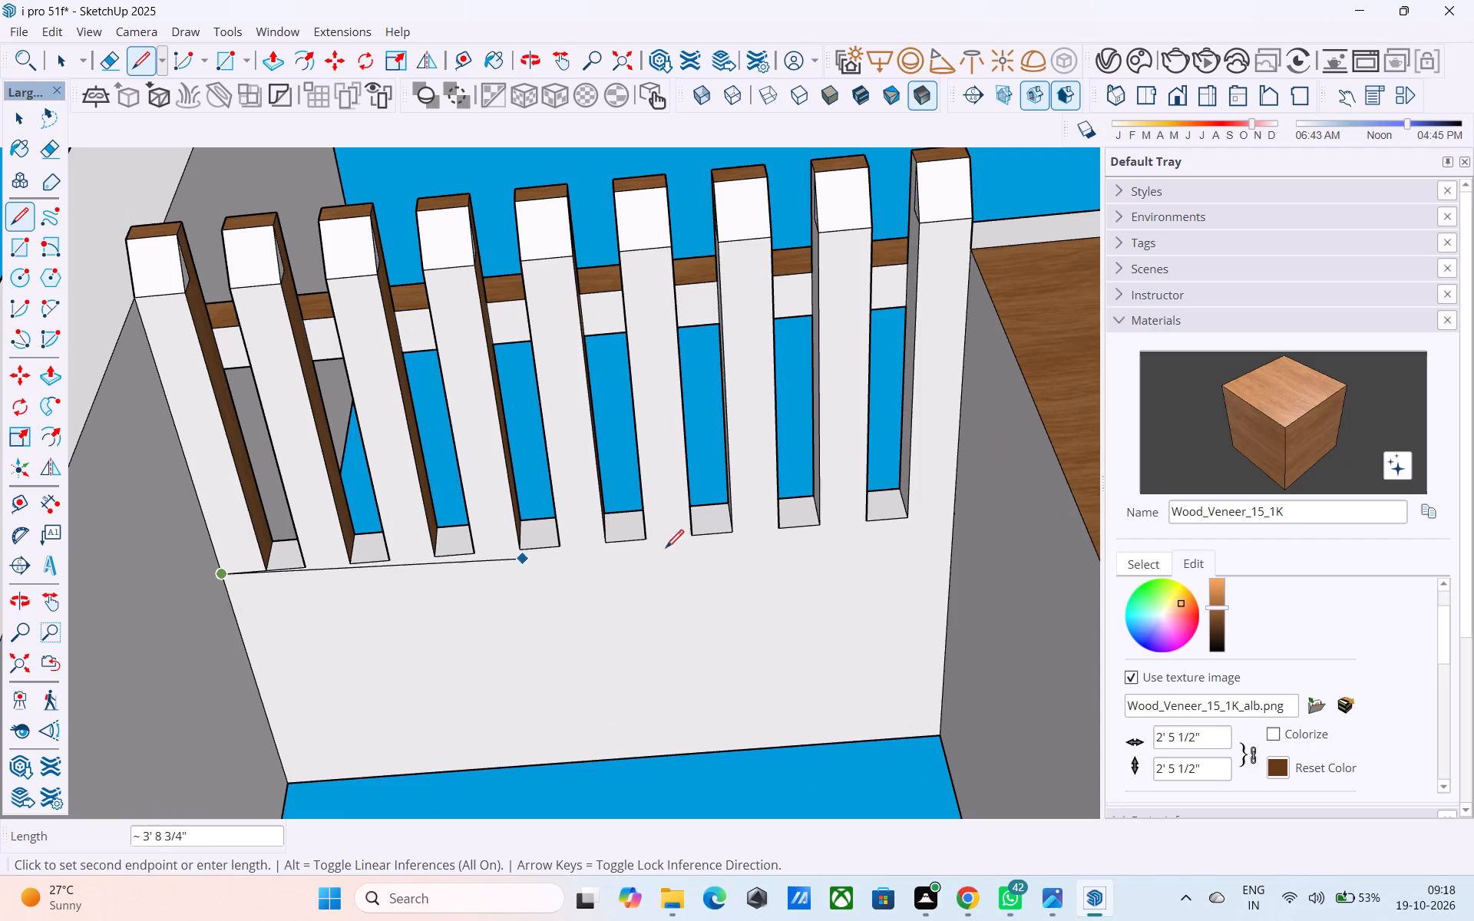
click(955, 512)
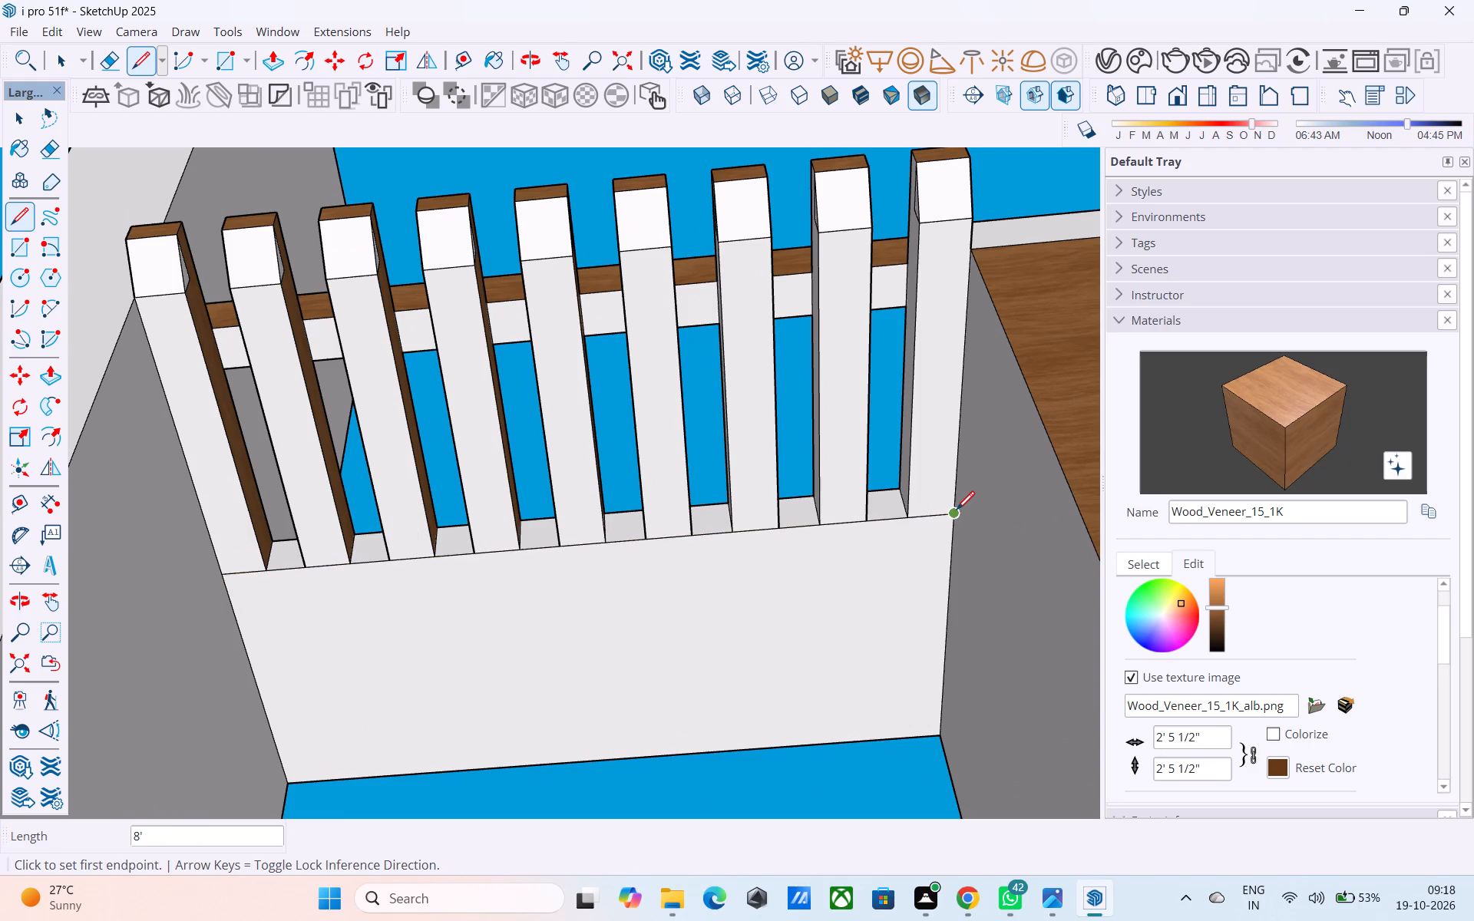
Paint the undersides of all nine projecting bars with Wood_Veneer_15_1K.
drag(1258, 432, 1153, 444)
click(932, 405)
click(840, 388)
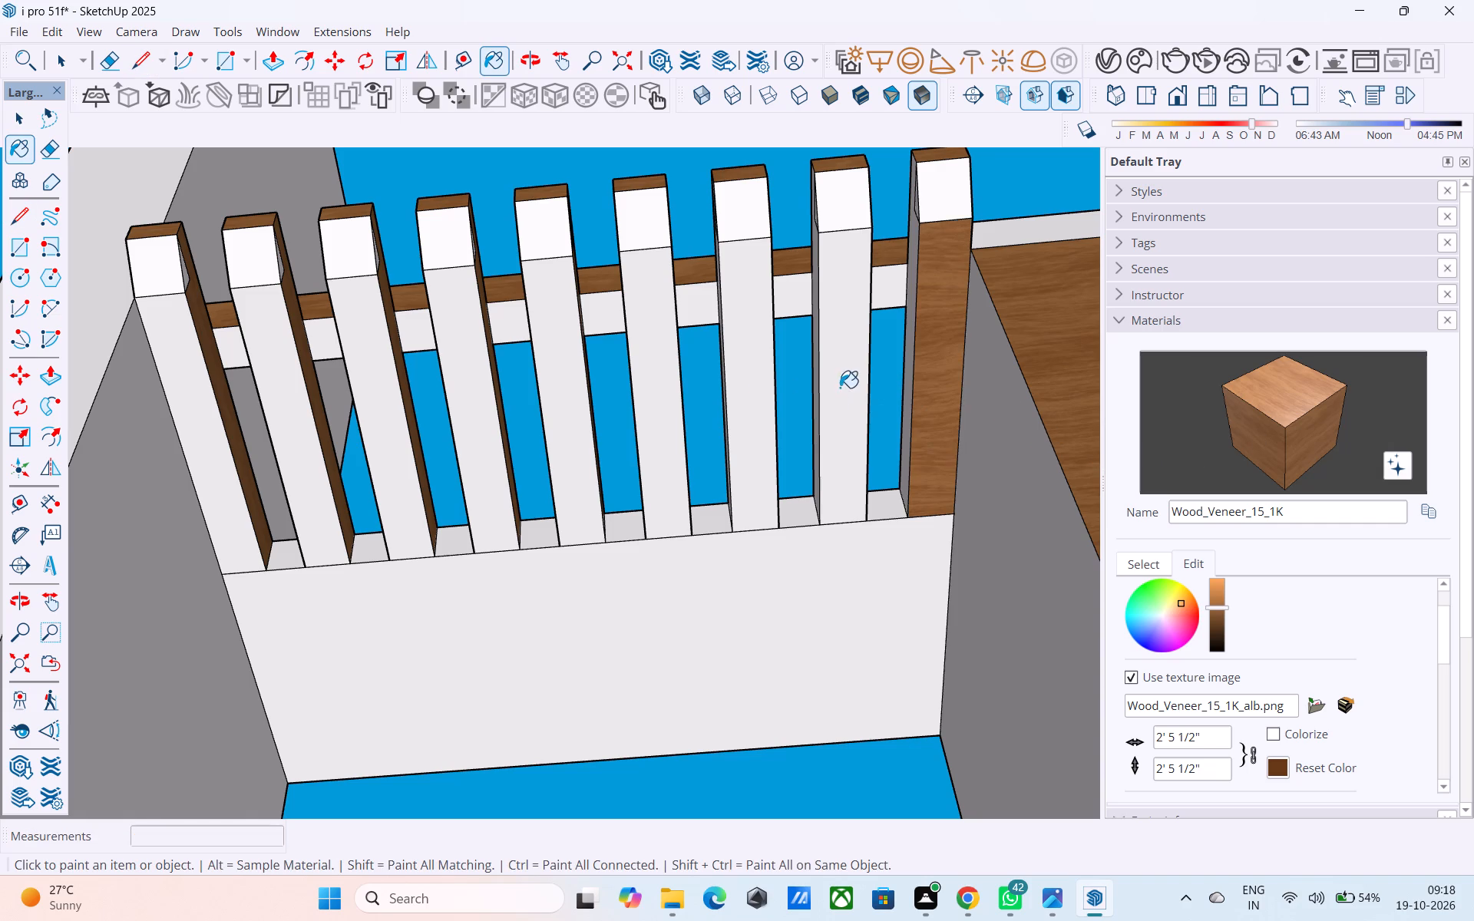
click(749, 381)
click(650, 384)
click(569, 395)
click(477, 394)
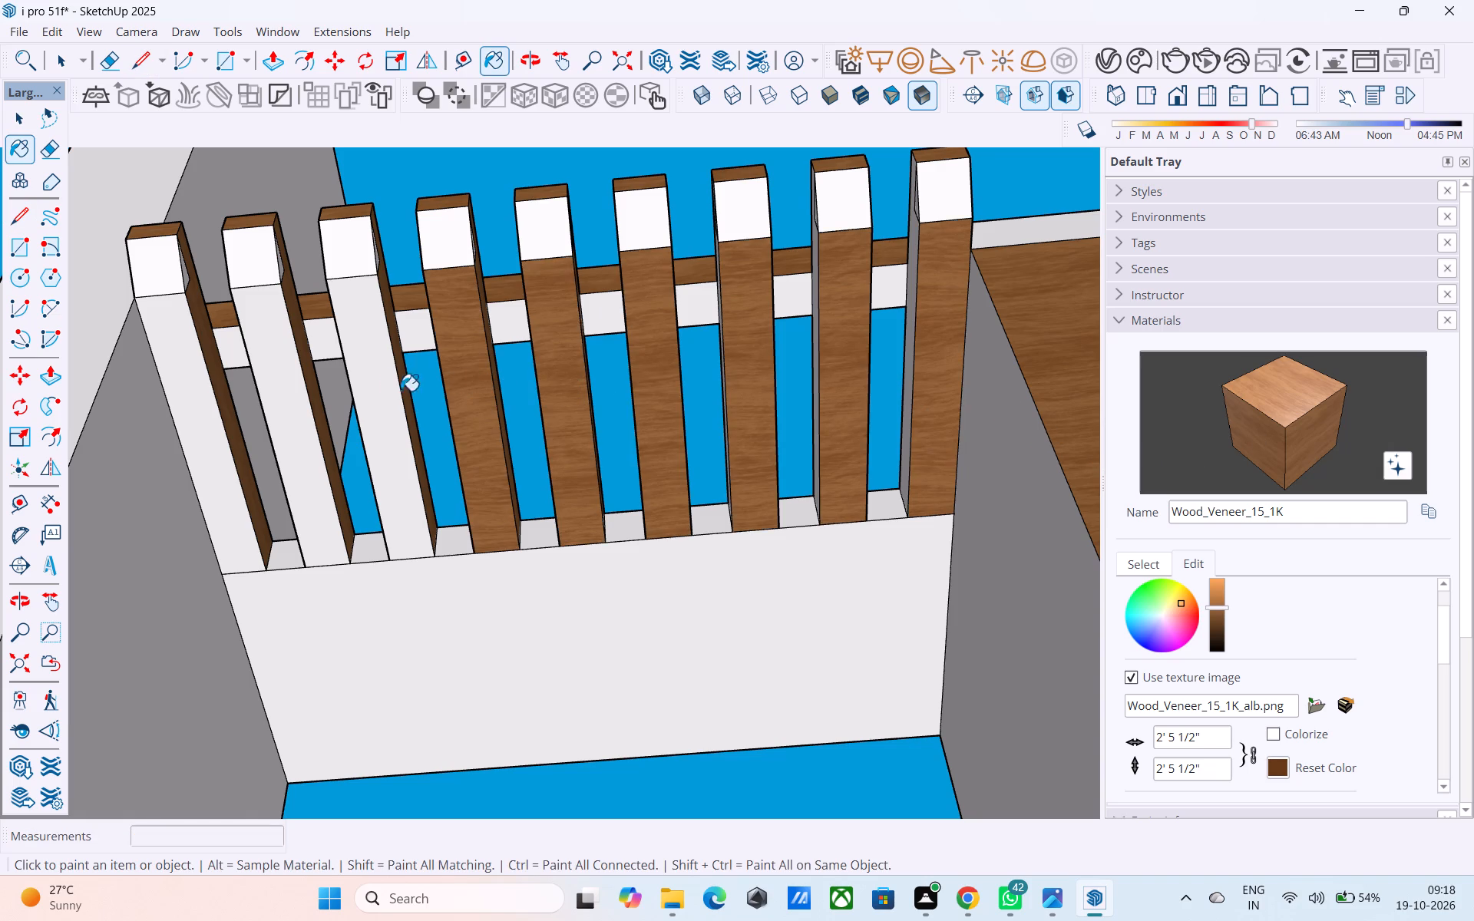
click(382, 388)
click(299, 378)
click(182, 414)
Paint the sloped faces beneath the outer ends of all nine bars with Wood_Veneer_15_1K.
click(166, 286)
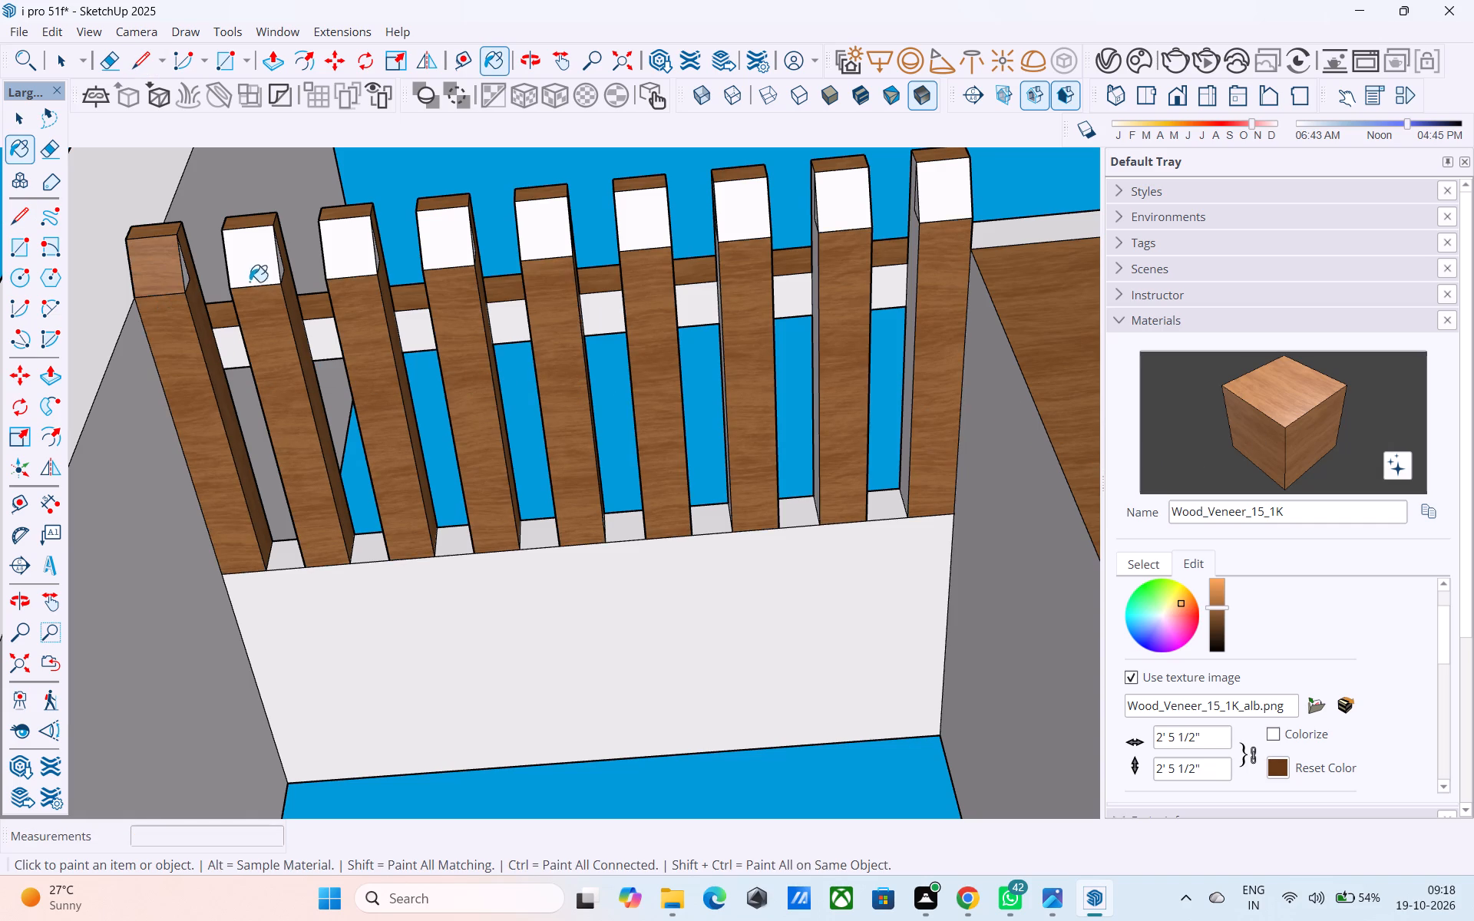
click(253, 269)
click(362, 253)
click(448, 246)
click(557, 242)
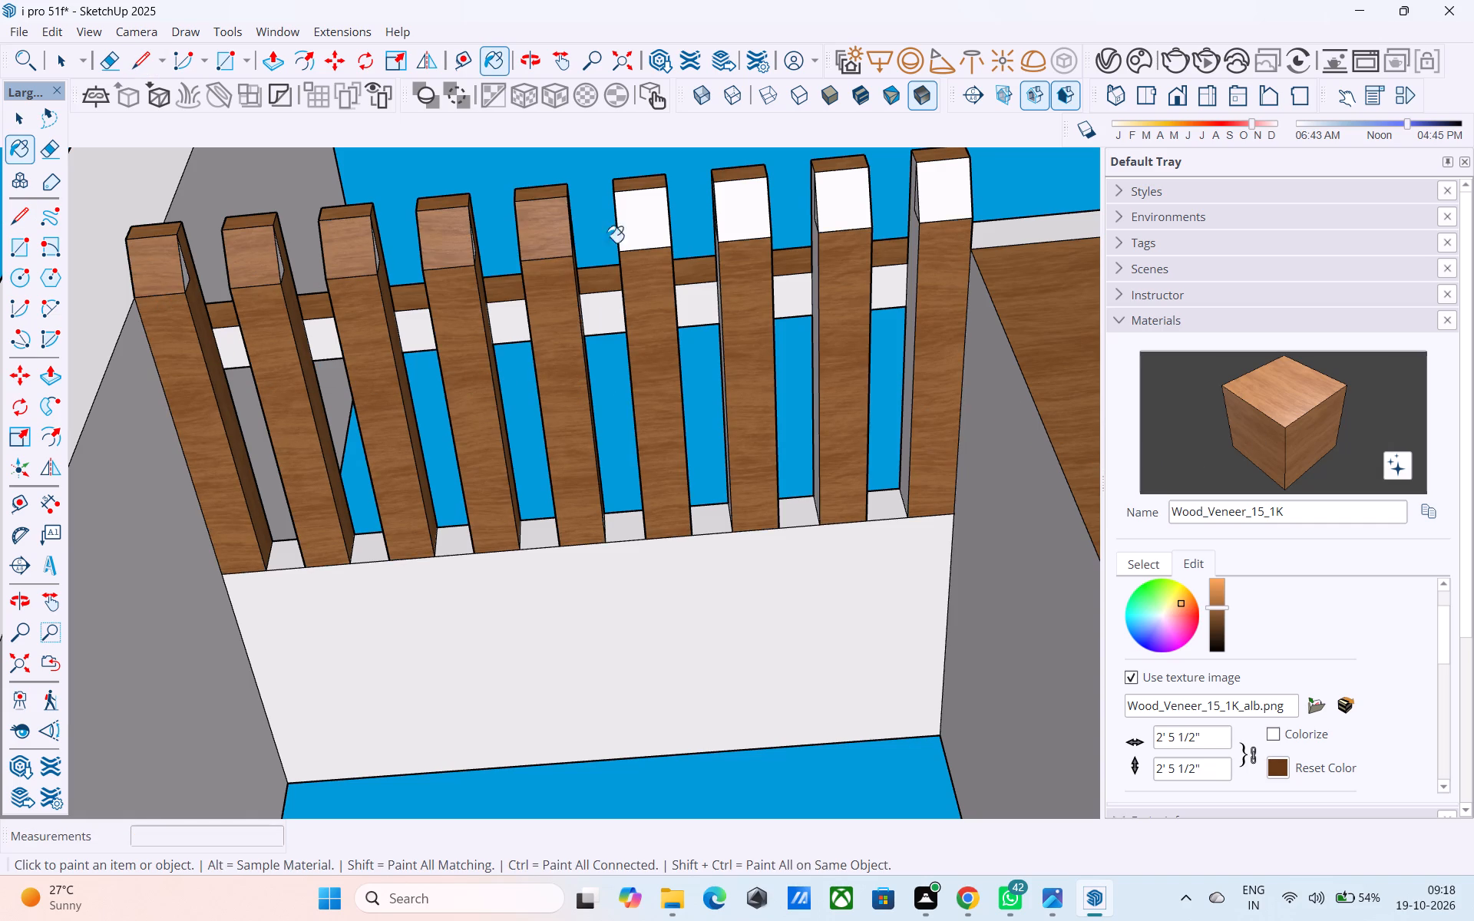
click(616, 233)
click(630, 233)
click(767, 220)
click(844, 212)
click(957, 193)
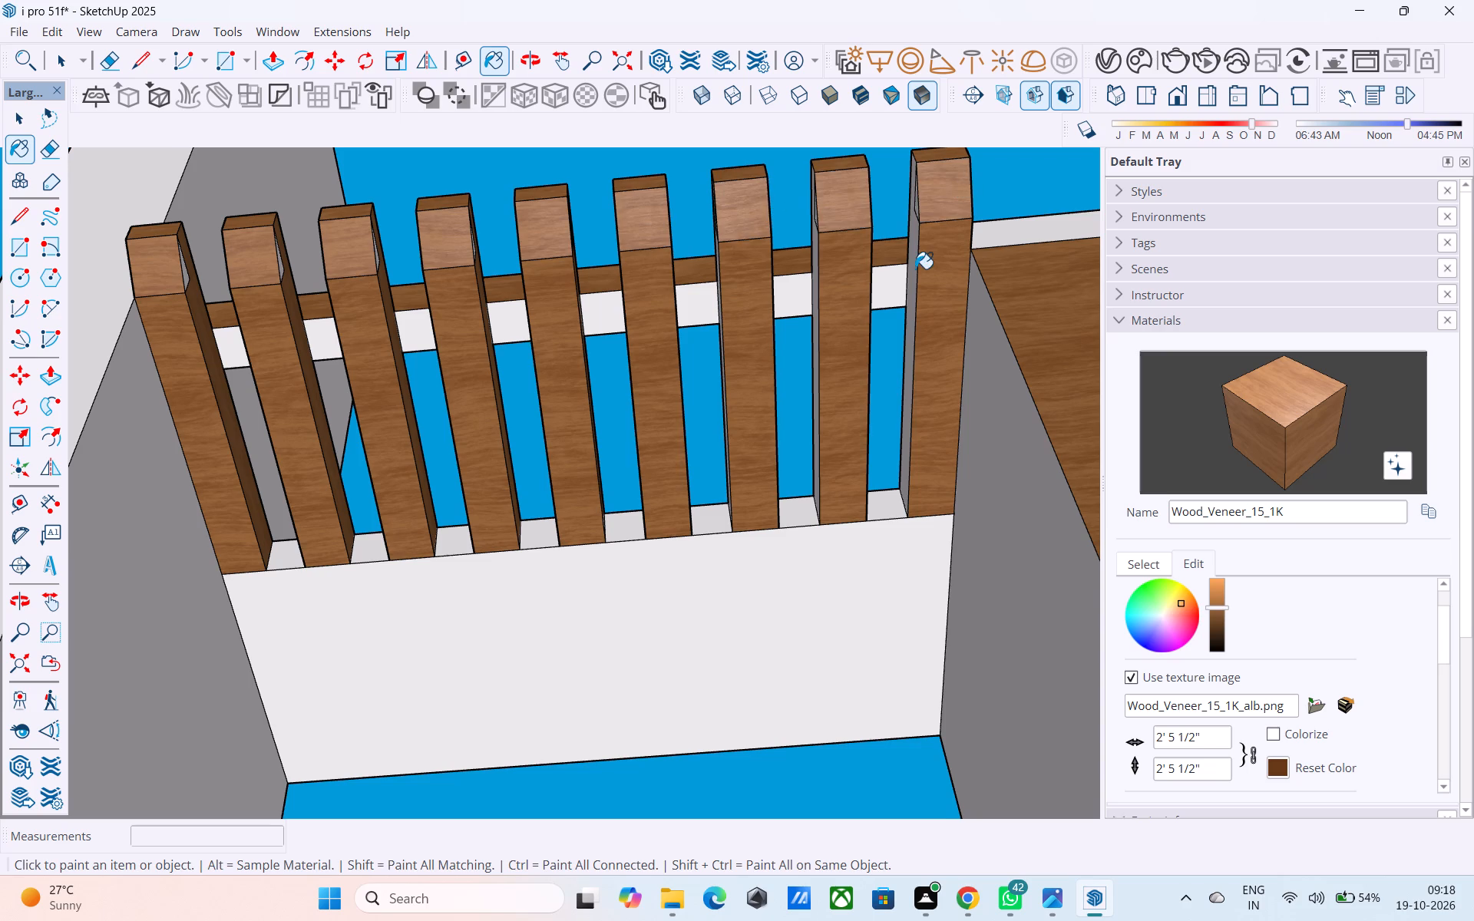
Paint the tower-facing side faces of the four bars nearest the wood-clad corner with Wood_Veneer_15_1K.
middle_drag(915, 268, 1111, 424)
scroll(1053, 394, up, 4)
click(931, 355)
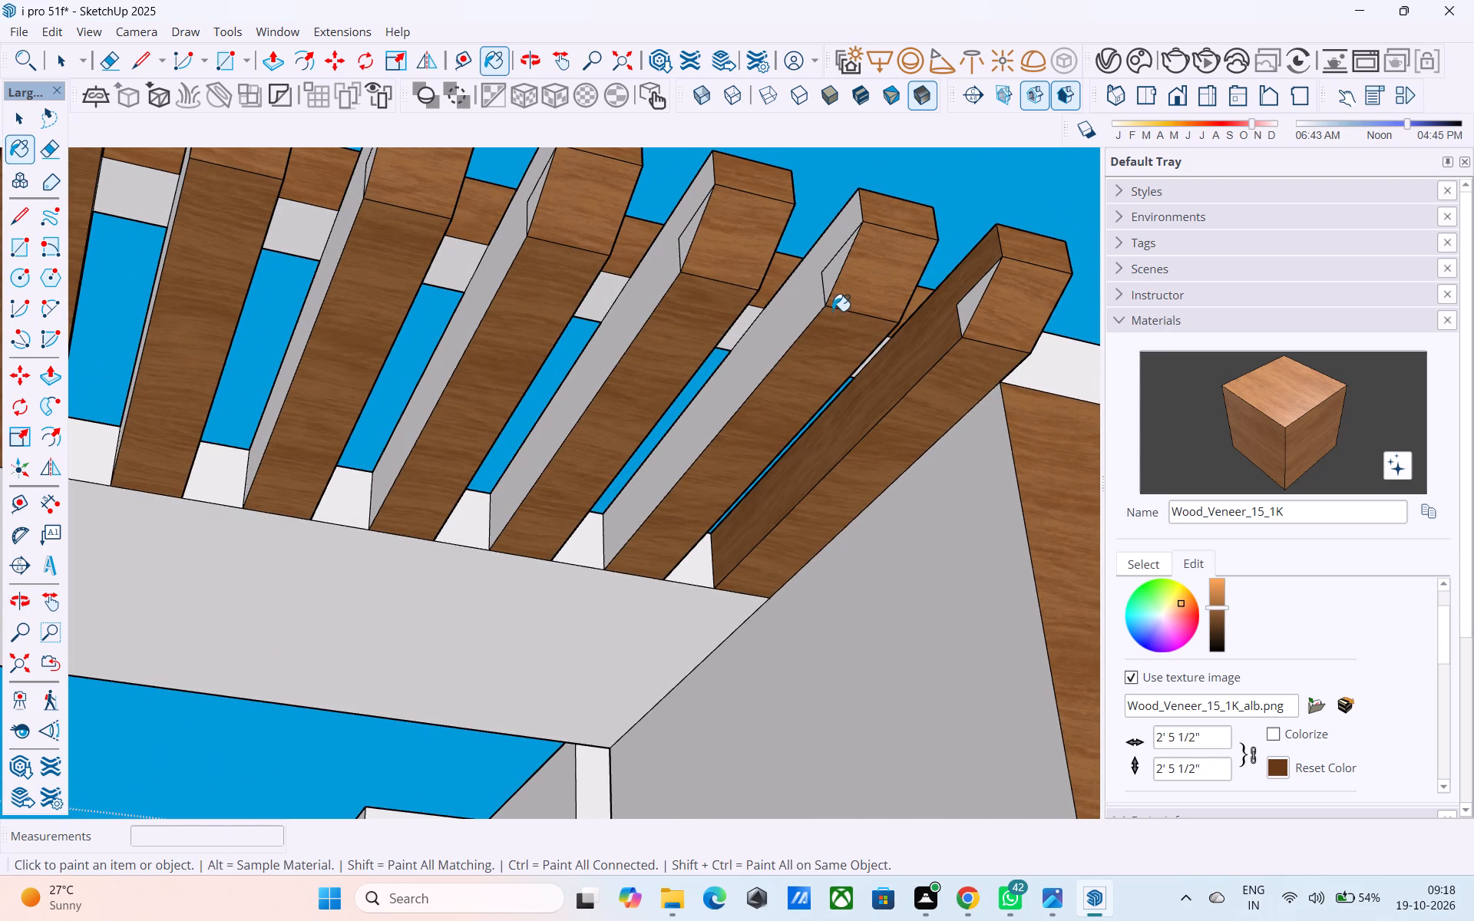
click(816, 306)
click(655, 287)
click(511, 268)
scroll(670, 309, down, 4)
middle_drag(527, 292, 535, 312)
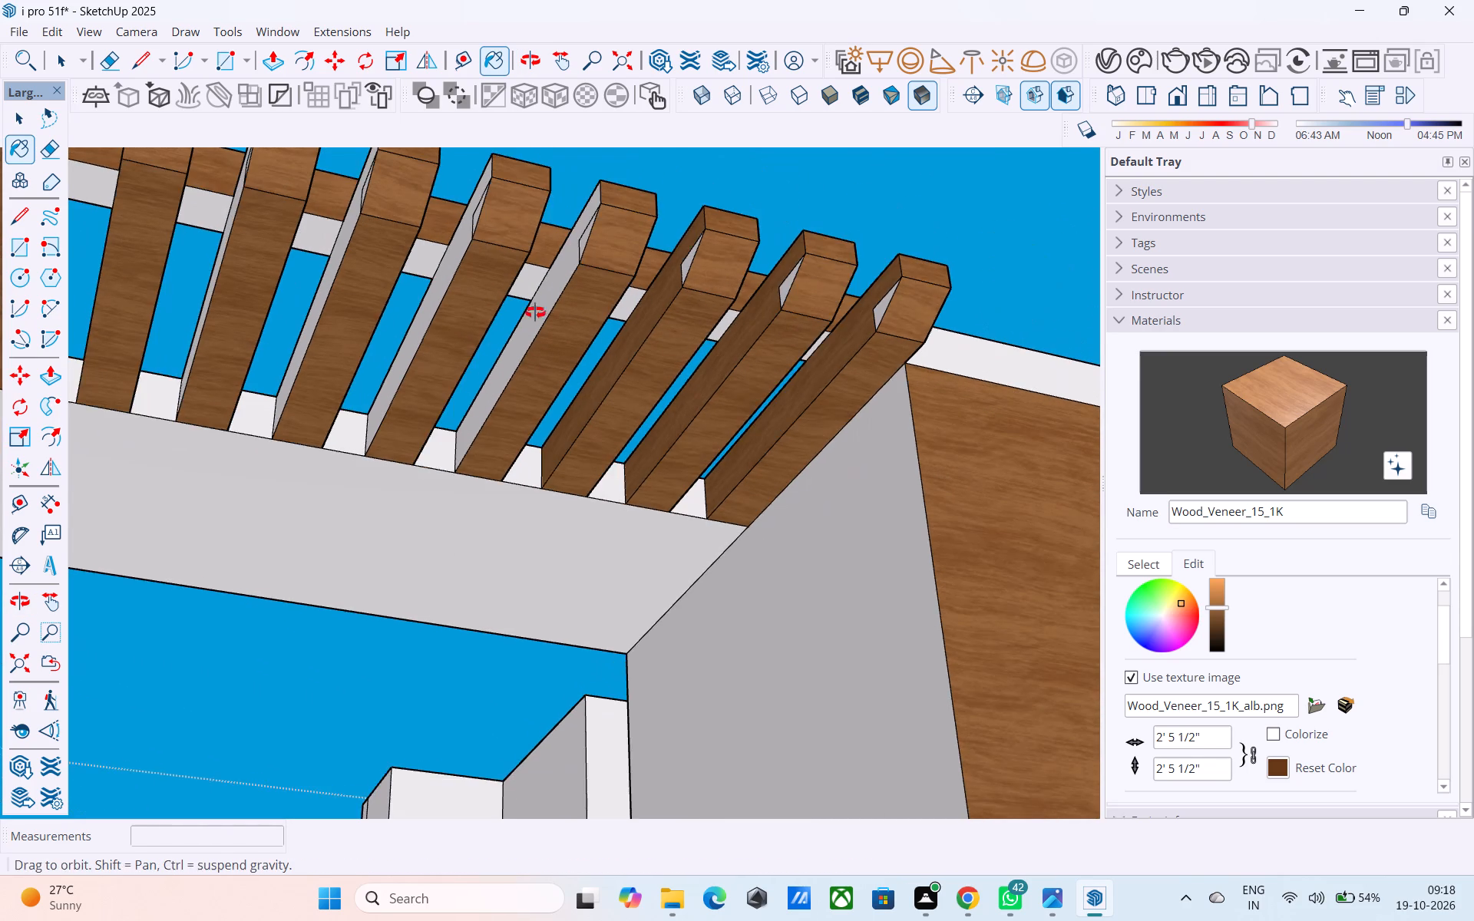
middle_drag(535, 312, 566, 358)
click(560, 312)
click(478, 282)
Paint the tower-facing side faces of the four bars nearest the tower with Wood_Veneer_15_1K.
scroll(560, 279, down, 1)
middle_drag(572, 301, 598, 377)
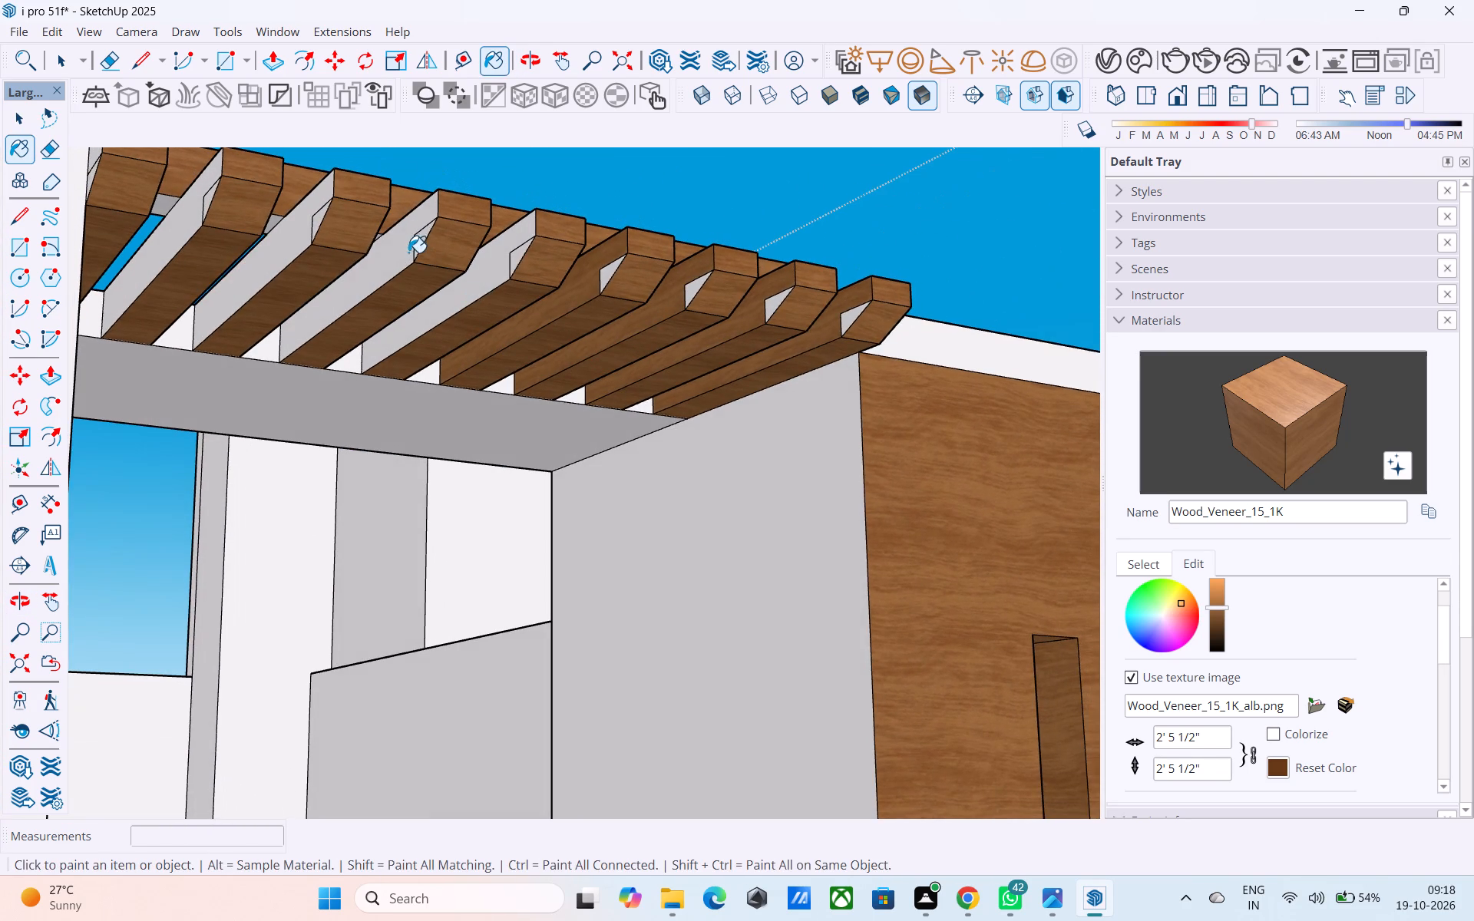
click(408, 250)
click(283, 245)
click(202, 196)
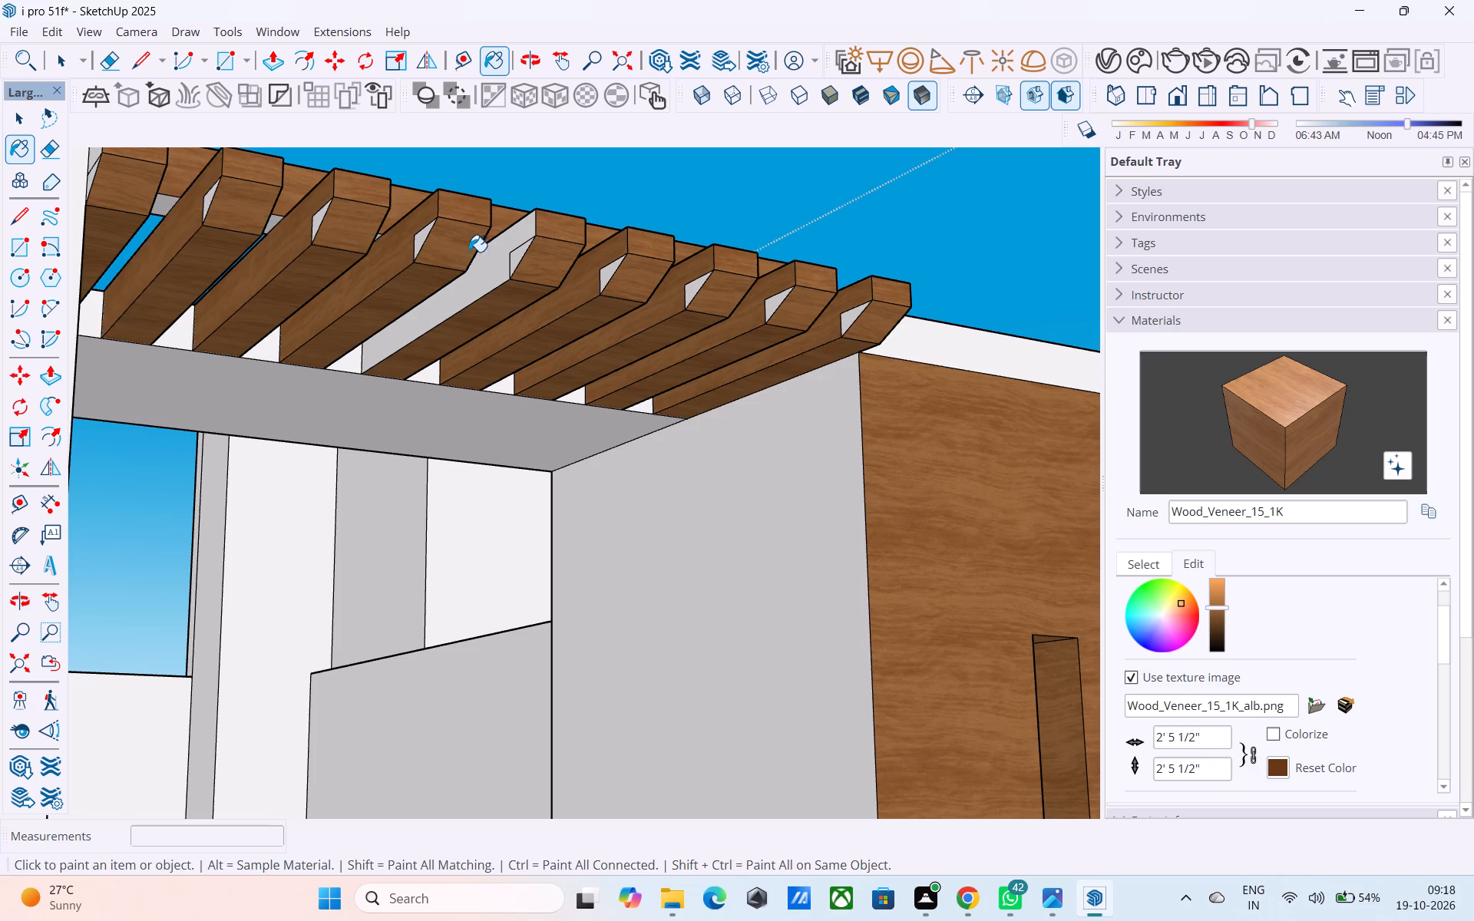
scroll(535, 272, down, 4)
middle_drag(356, 289, 313, 364)
scroll(223, 278, up, 6)
click(231, 221)
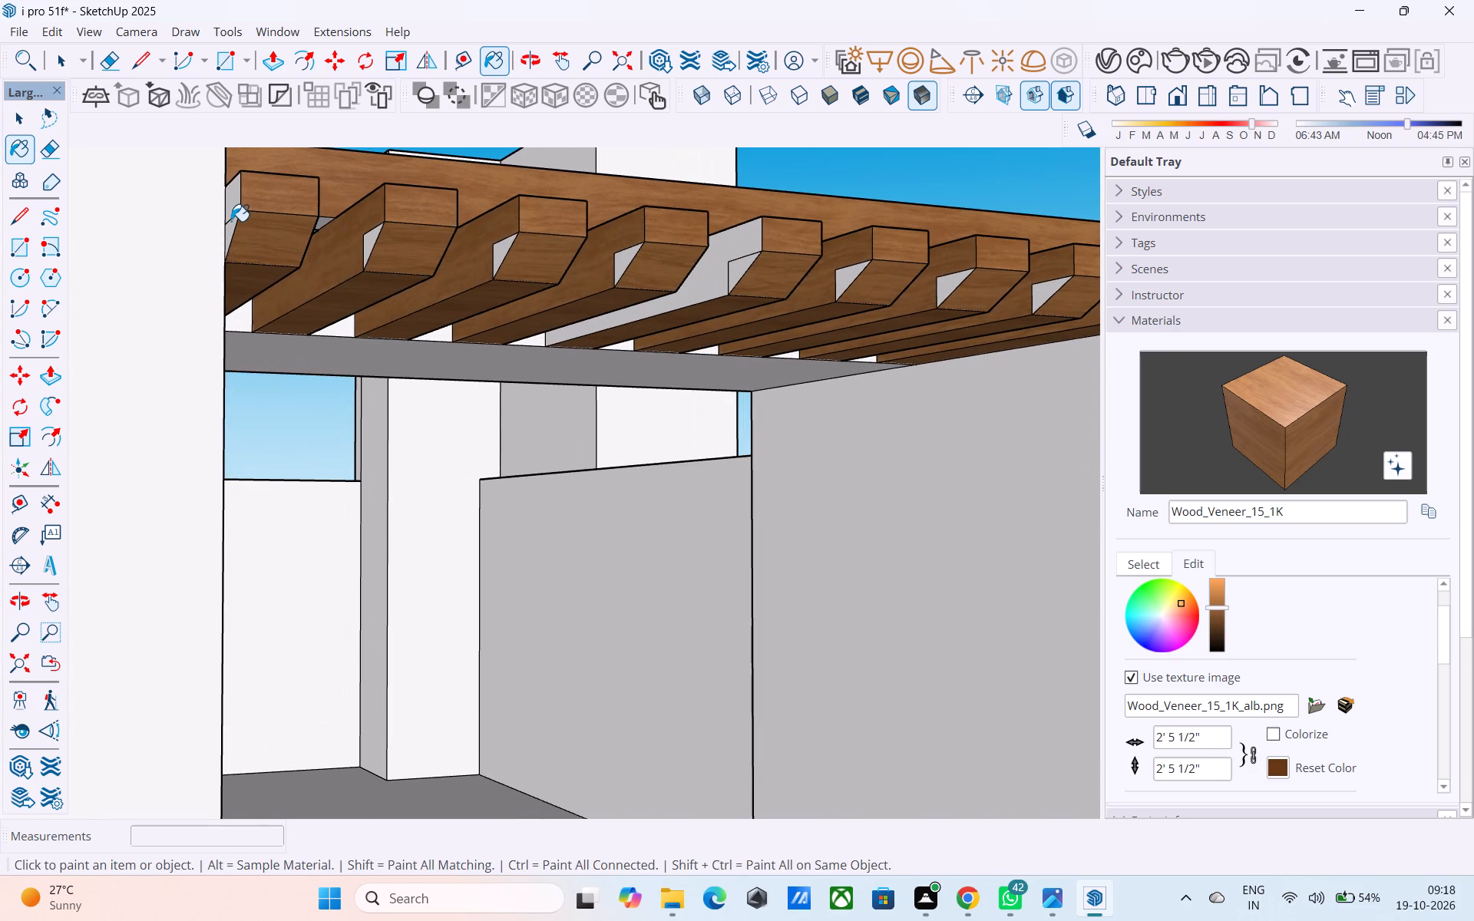
click(230, 214)
middle_drag(233, 225, 271, 249)
click(229, 227)
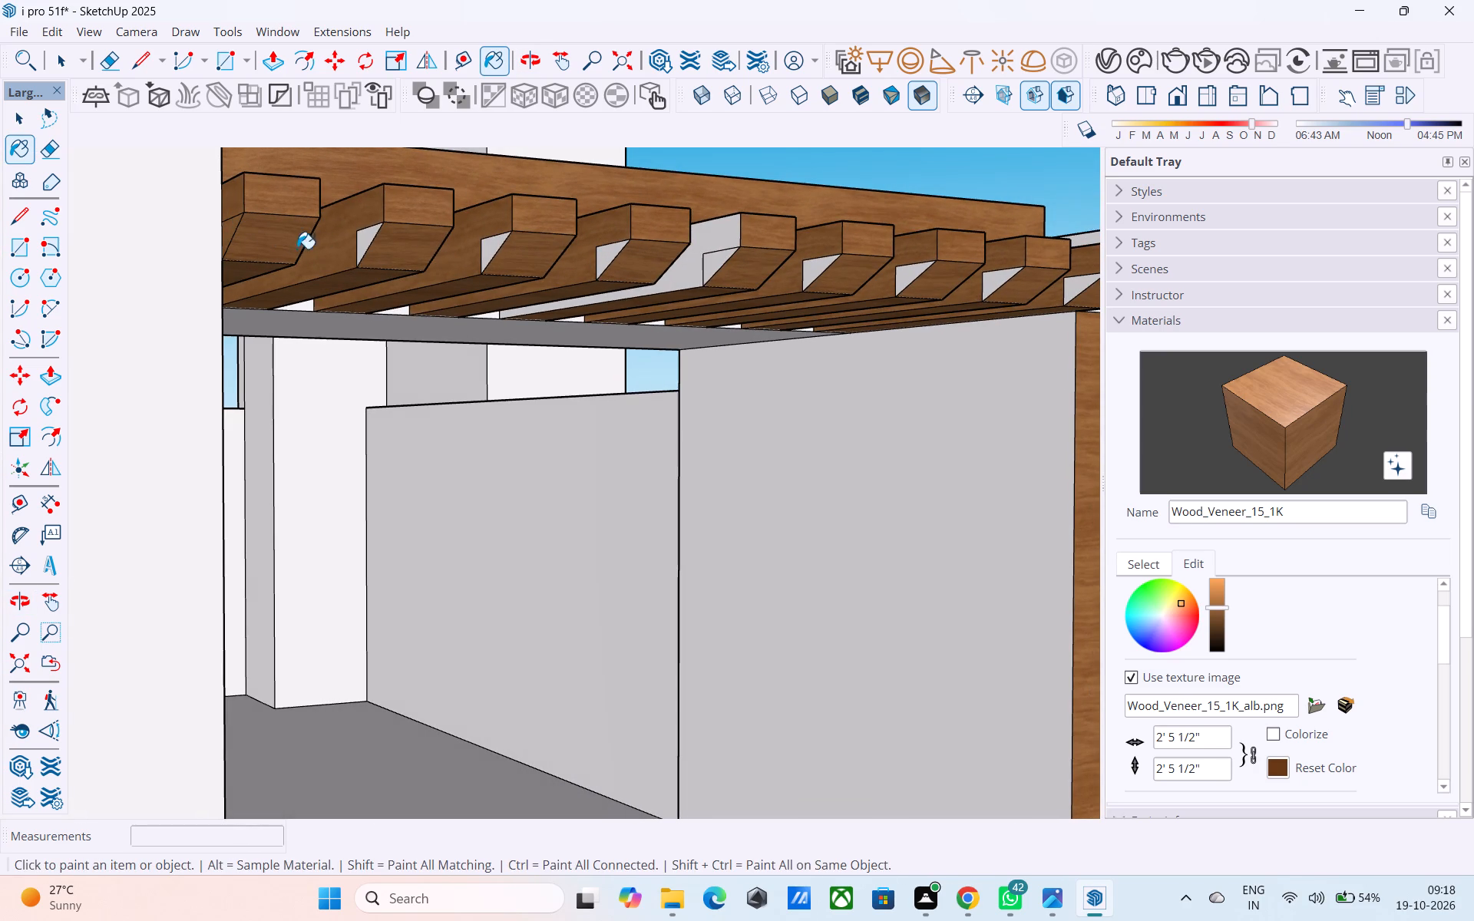
Erase the leftover triangle edges on the tower-facing sides of the second, third and fourth bars from the tower.
scroll(360, 231, up, 3)
key(e)
click(362, 235)
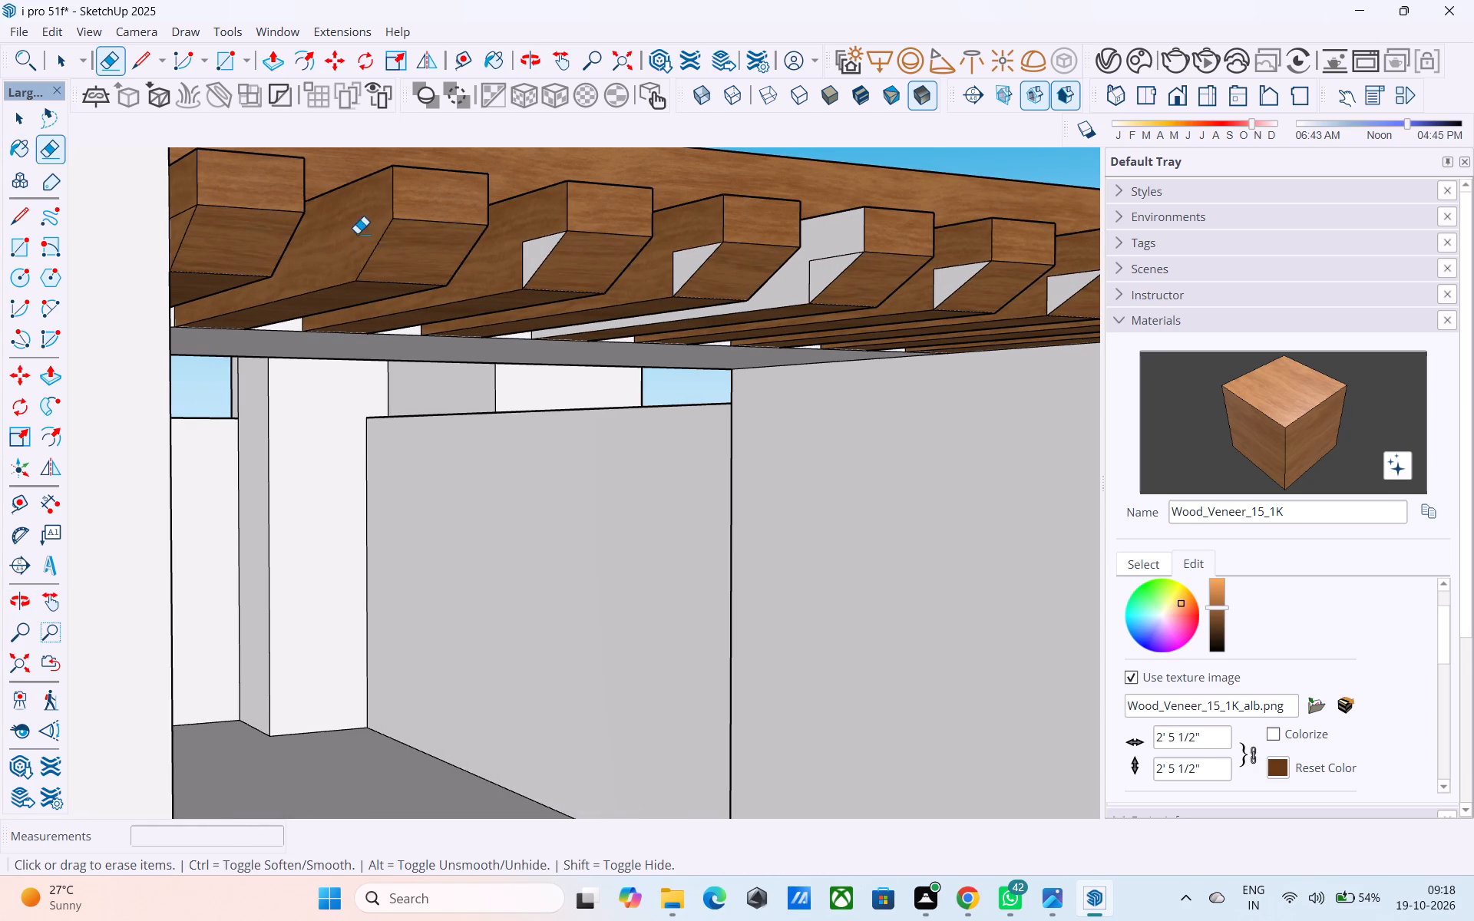
drag(525, 245, 511, 236)
click(696, 248)
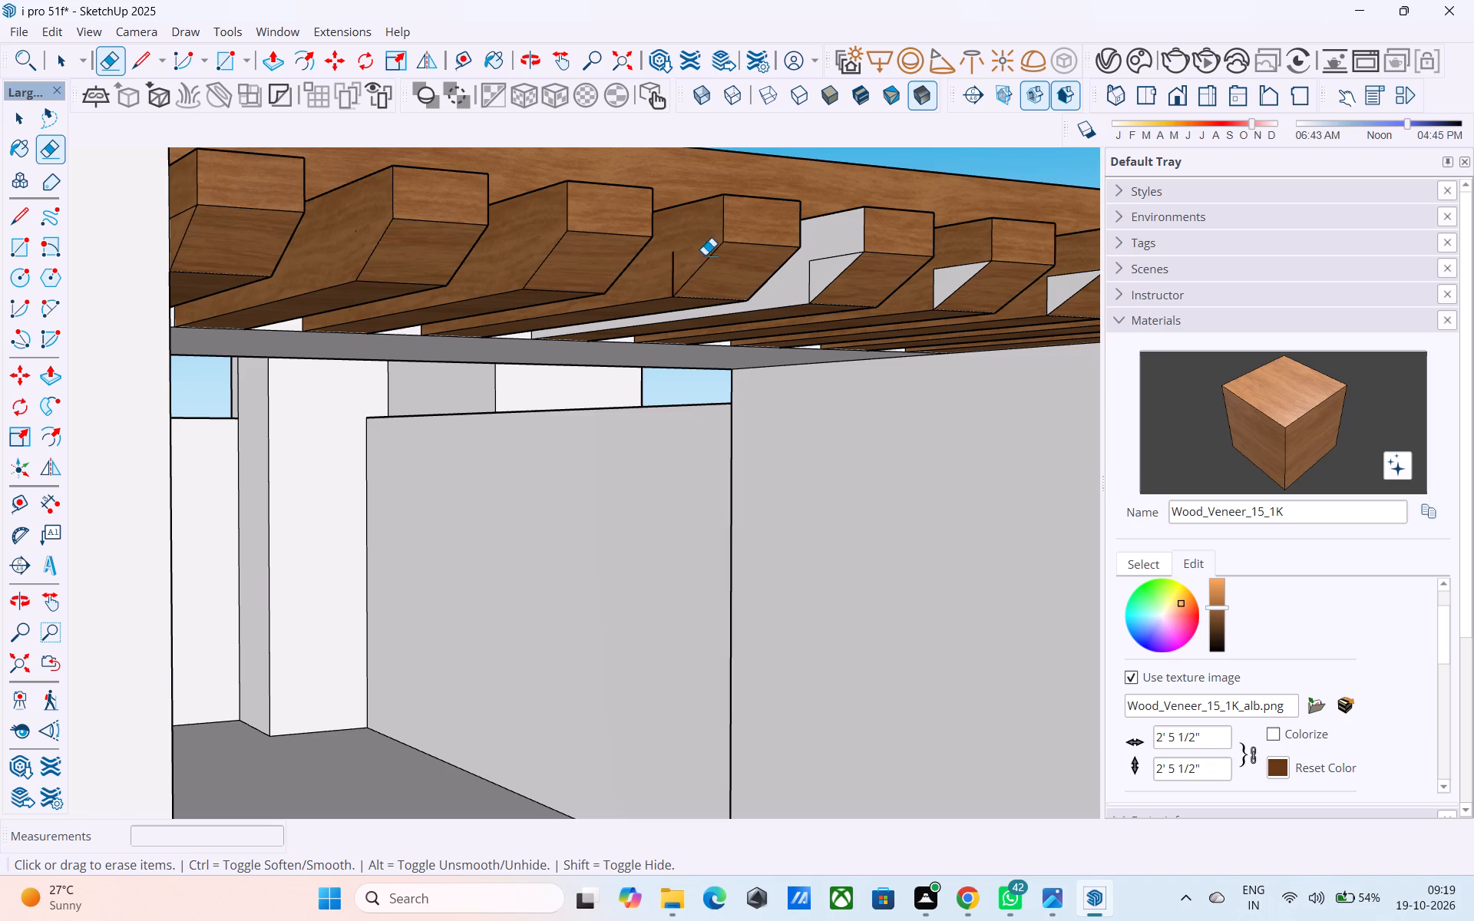
drag(674, 270, 657, 263)
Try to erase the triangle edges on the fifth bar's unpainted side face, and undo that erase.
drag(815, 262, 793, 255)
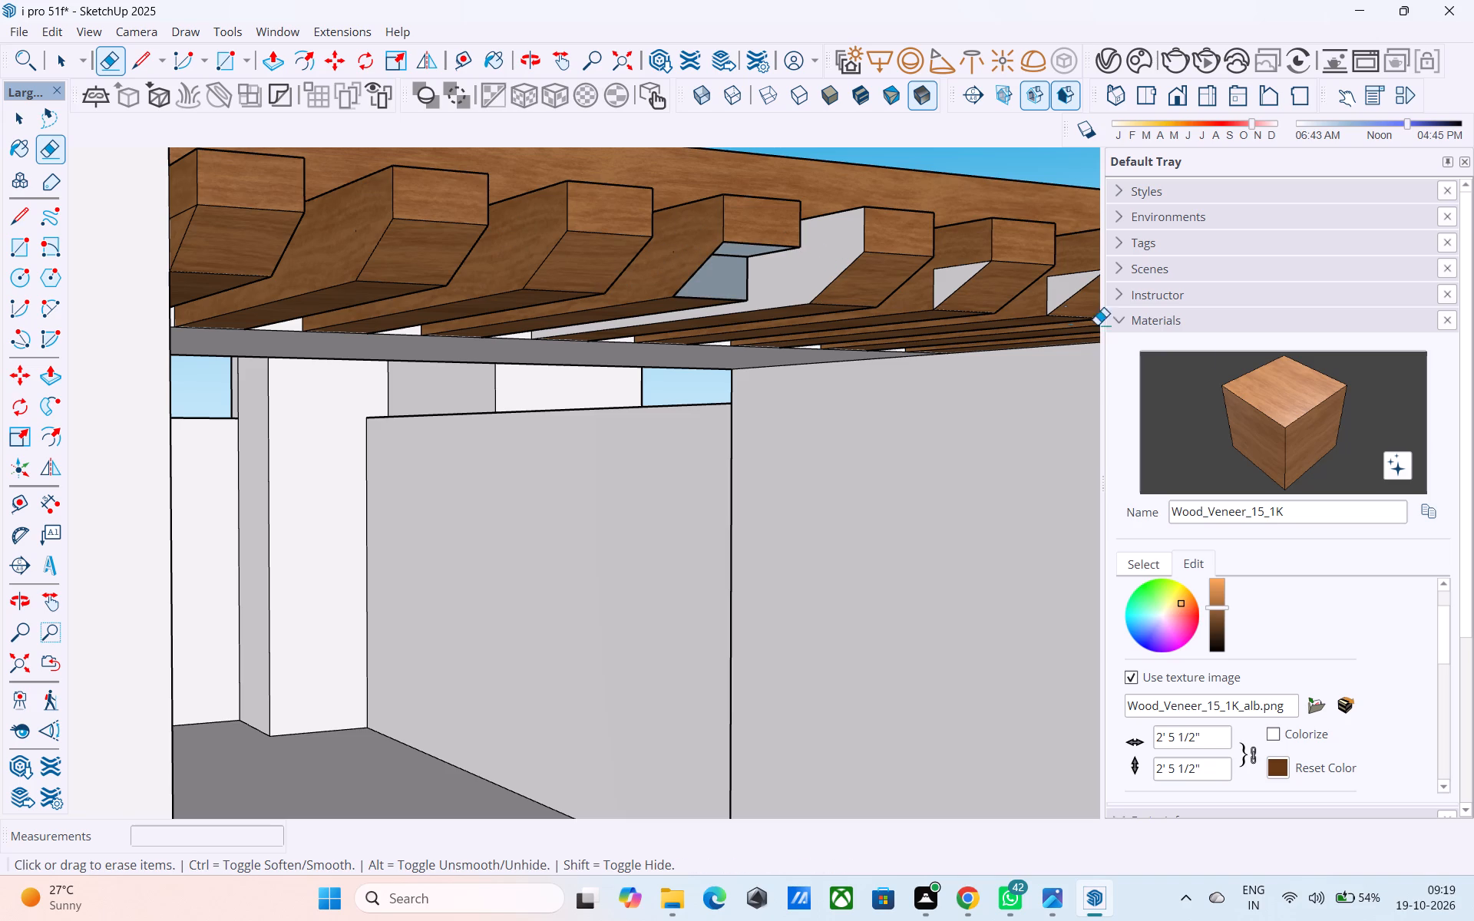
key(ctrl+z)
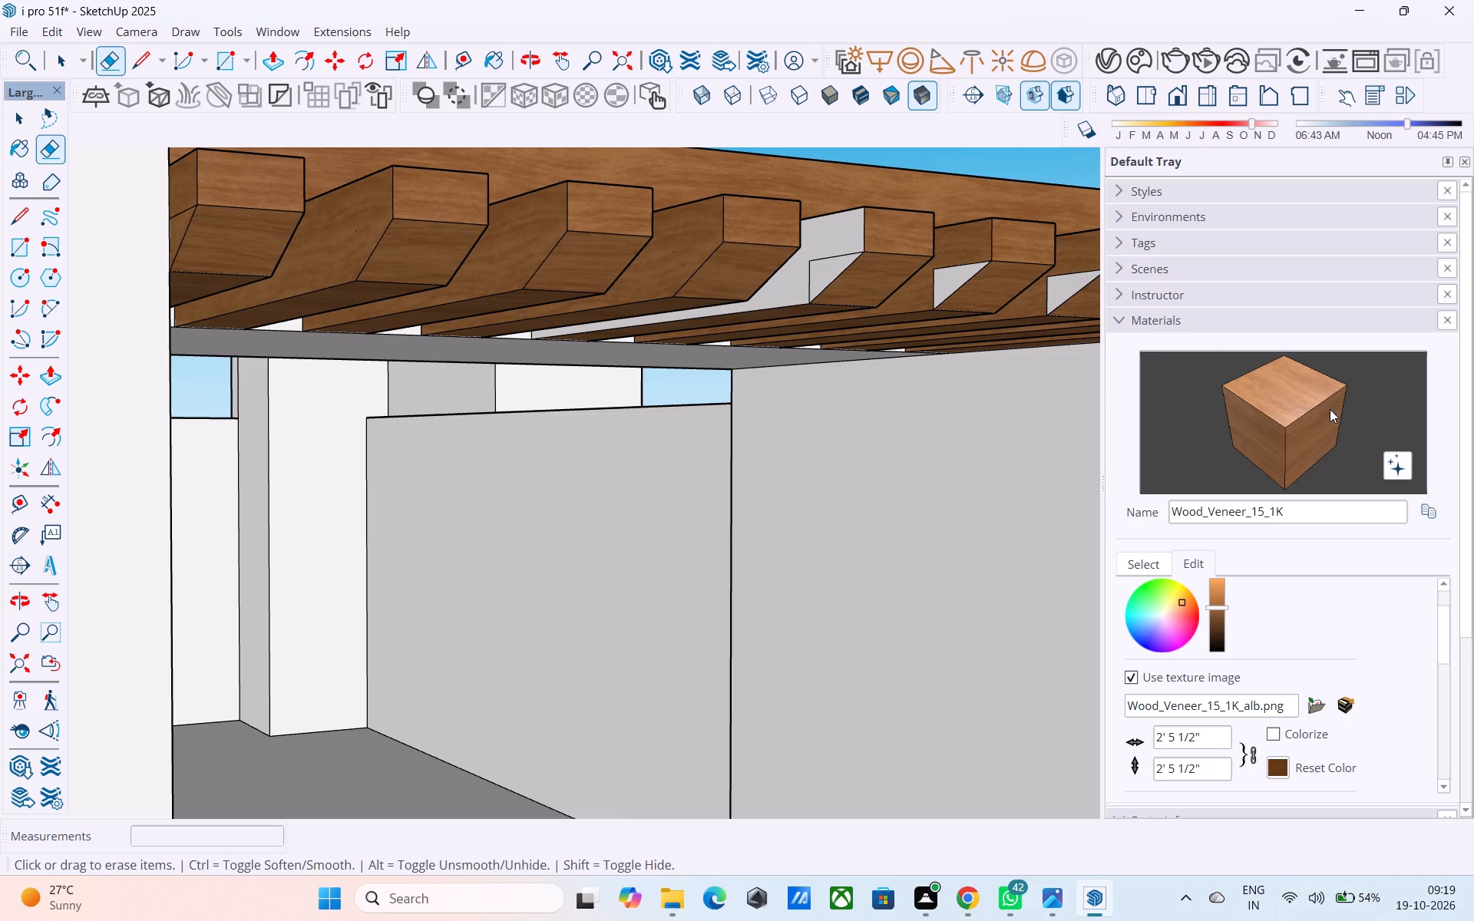
Paint the fifth bar's tower-facing side, including its triangle, with Wood_Veneer_15_1K.
click(1330, 410)
click(834, 264)
click(822, 245)
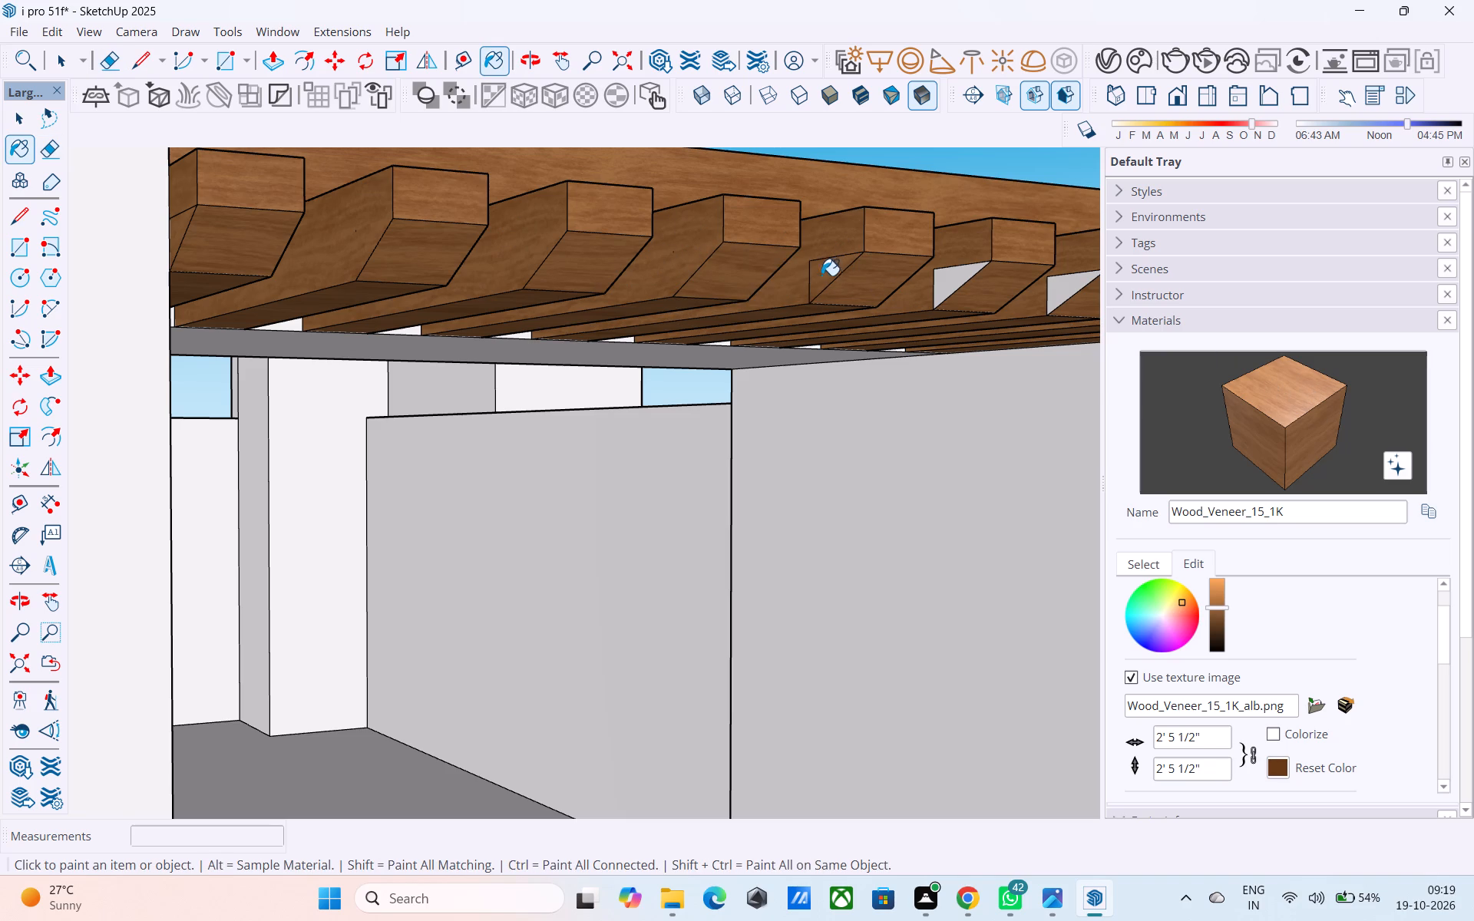
Erase the leftover triangle edges on the tower-facing sides of the fifth and sixth bars.
key(e)
drag(814, 272, 806, 266)
click(821, 264)
click(944, 276)
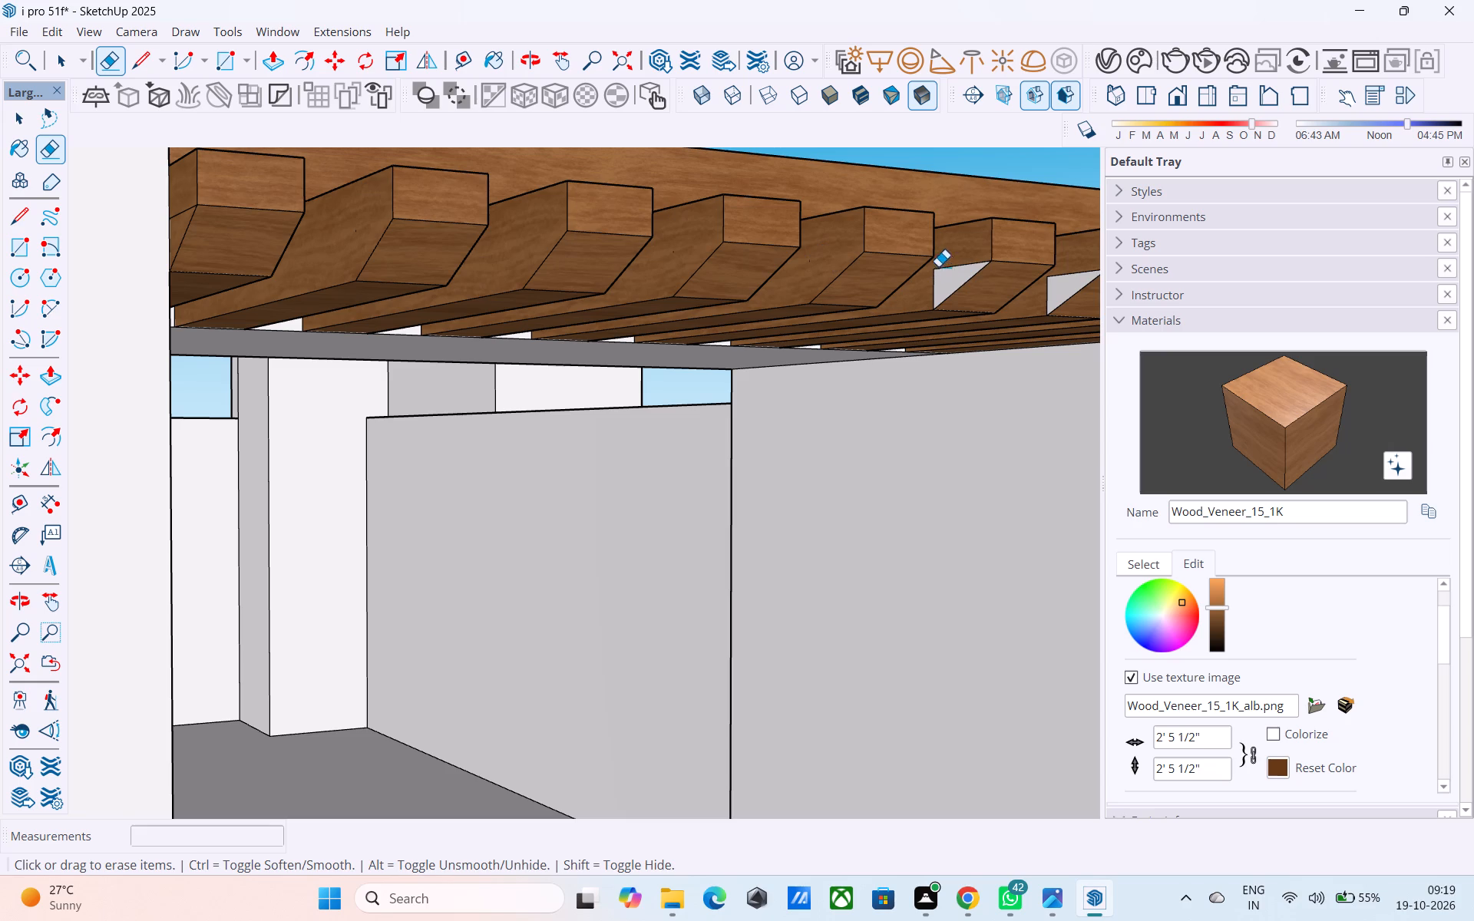
drag(944, 279, 930, 270)
Erase the leftover triangle edges on the seventh bar's tower-facing side.
middle_drag(937, 281, 686, 329)
scroll(378, 352, down, 8)
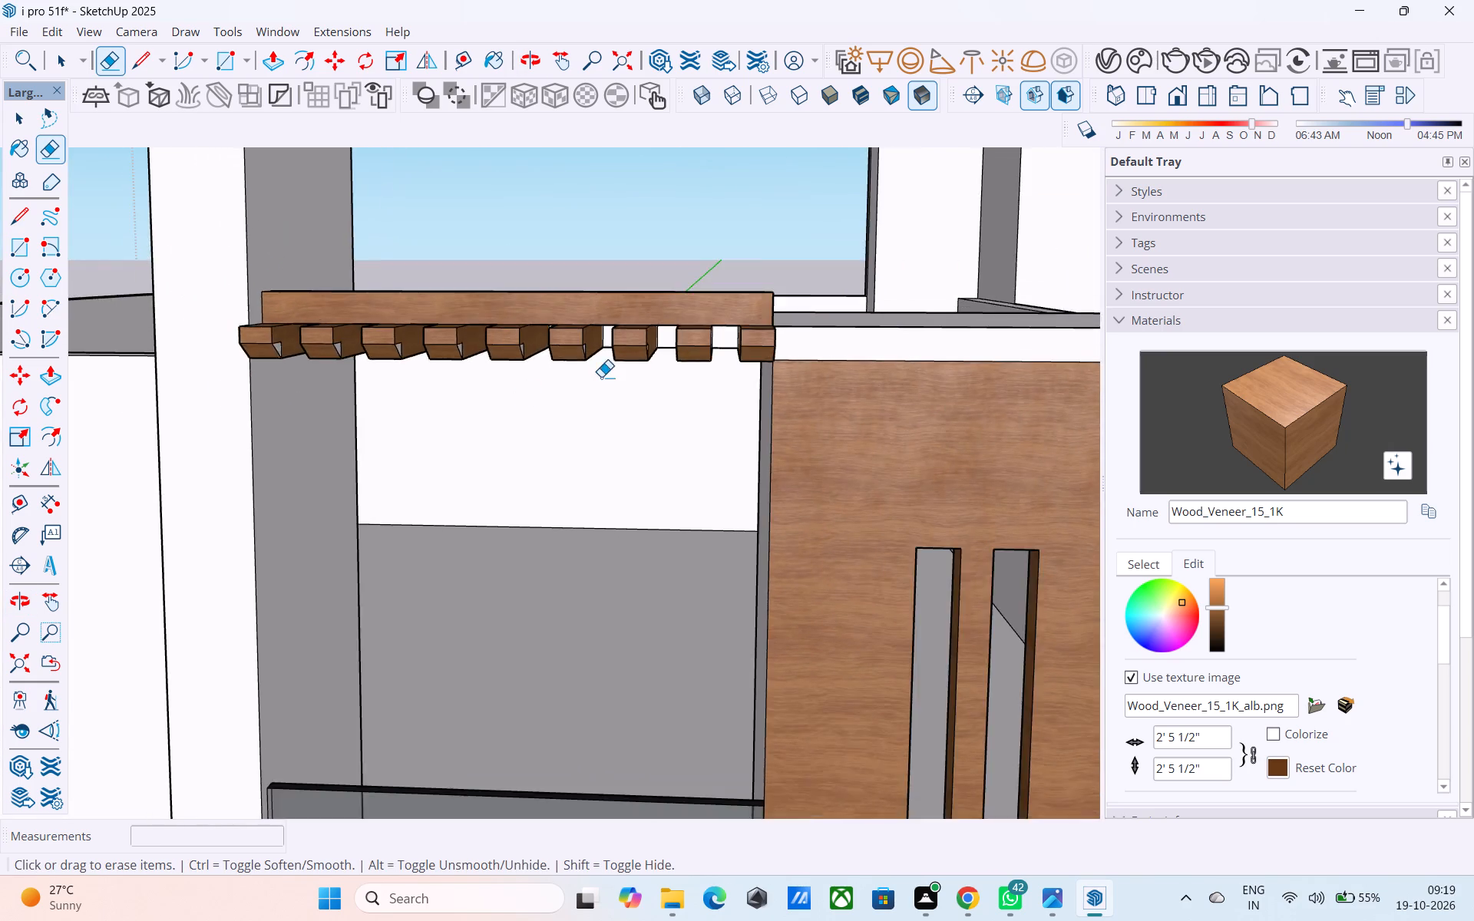
scroll(601, 377, up, 6)
scroll(620, 362, down, 5)
middle_drag(620, 380, 661, 393)
scroll(317, 387, down, 8)
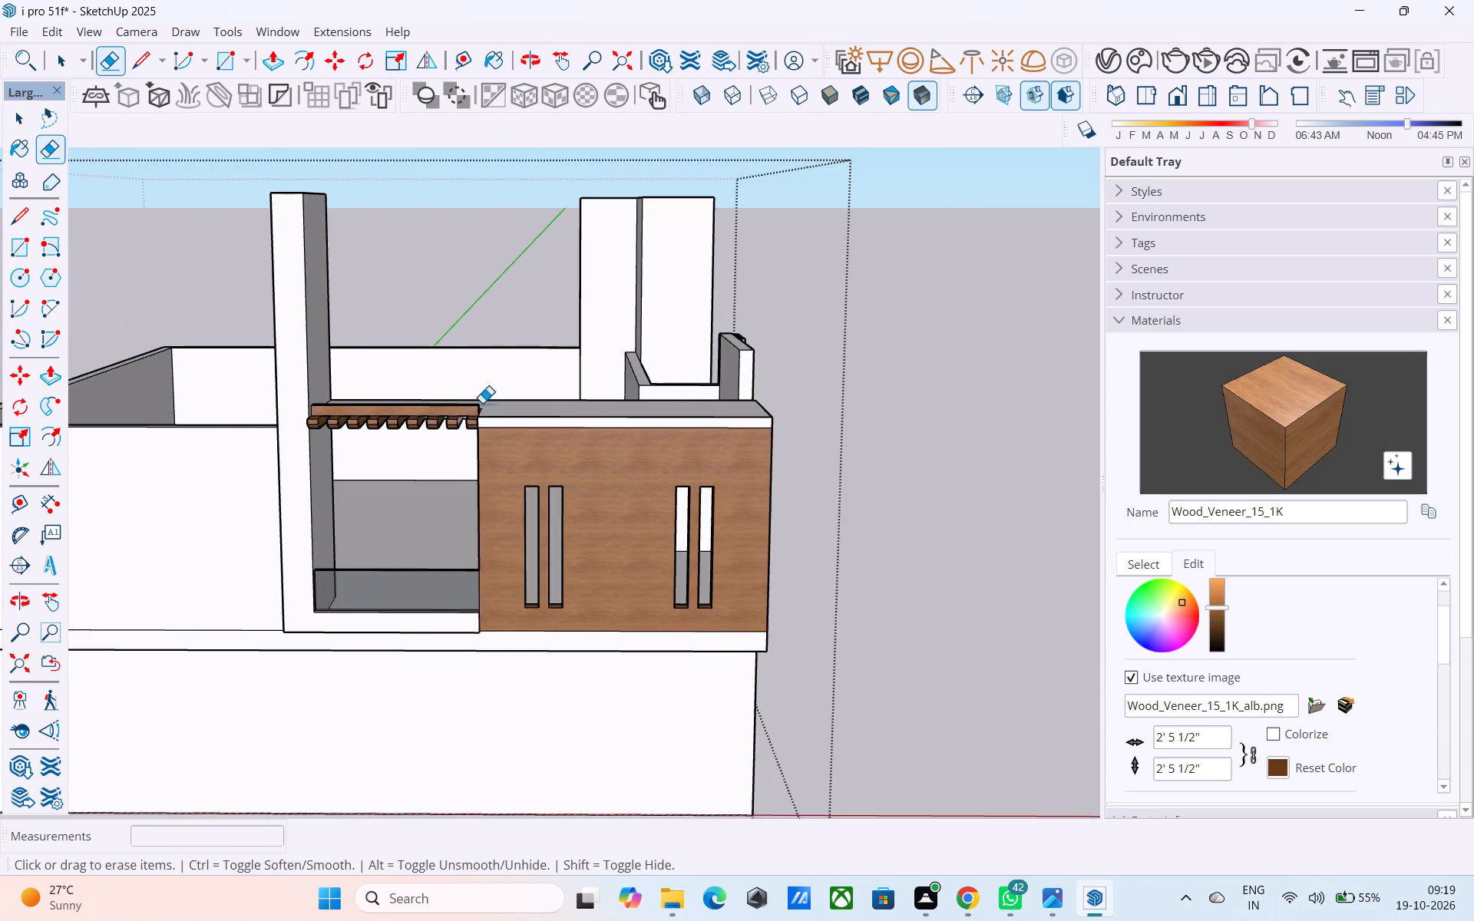
middle_drag(484, 401, 771, 378)
scroll(924, 358, up, 2)
scroll(987, 363, up, 14)
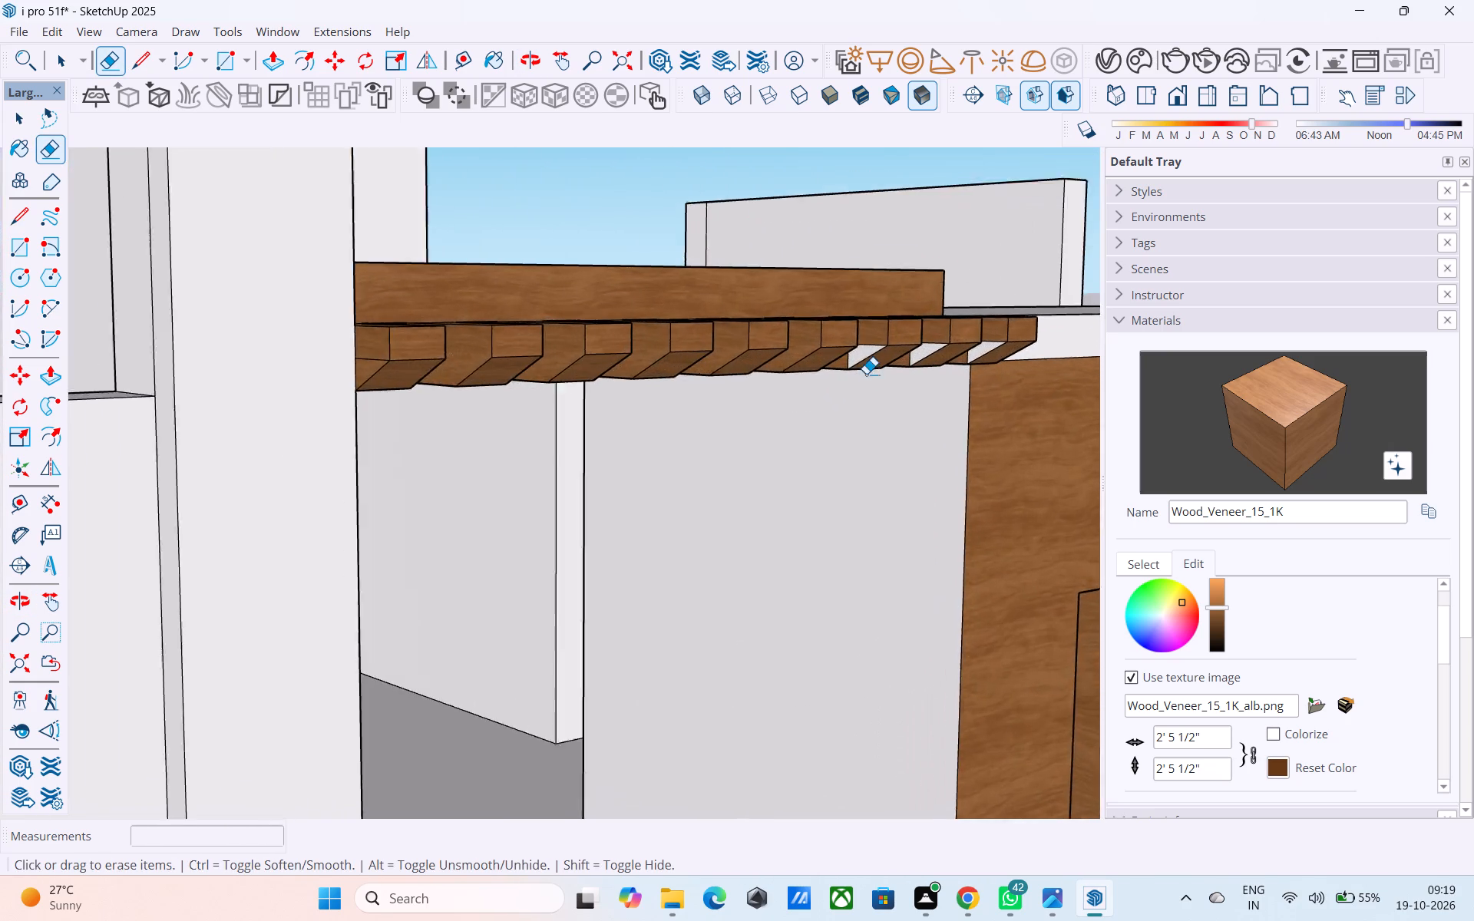
scroll(866, 374, up, 7)
middle_drag(856, 354, 821, 350)
middle_drag(824, 320, 775, 330)
scroll(813, 322, up, 4)
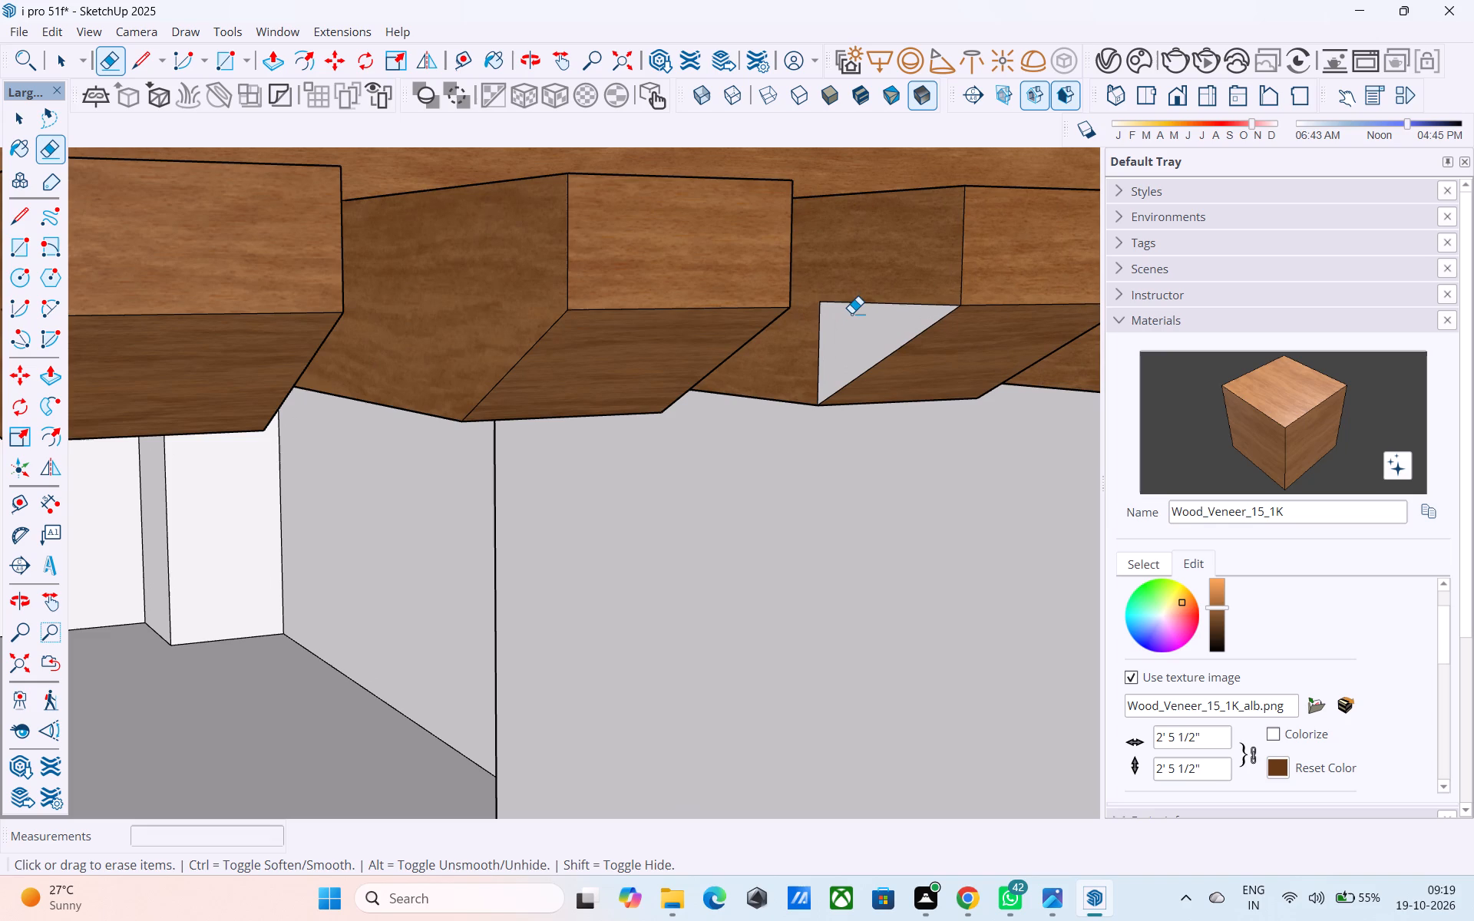
drag(841, 310, 828, 306)
drag(833, 305, 818, 298)
drag(828, 306, 815, 306)
Erase the leftover triangle edges on the tower-facing sides of the last two bars by the wood-clad corner.
scroll(461, 399, down, 2)
scroll(417, 414, up, 1)
scroll(382, 421, down, 1)
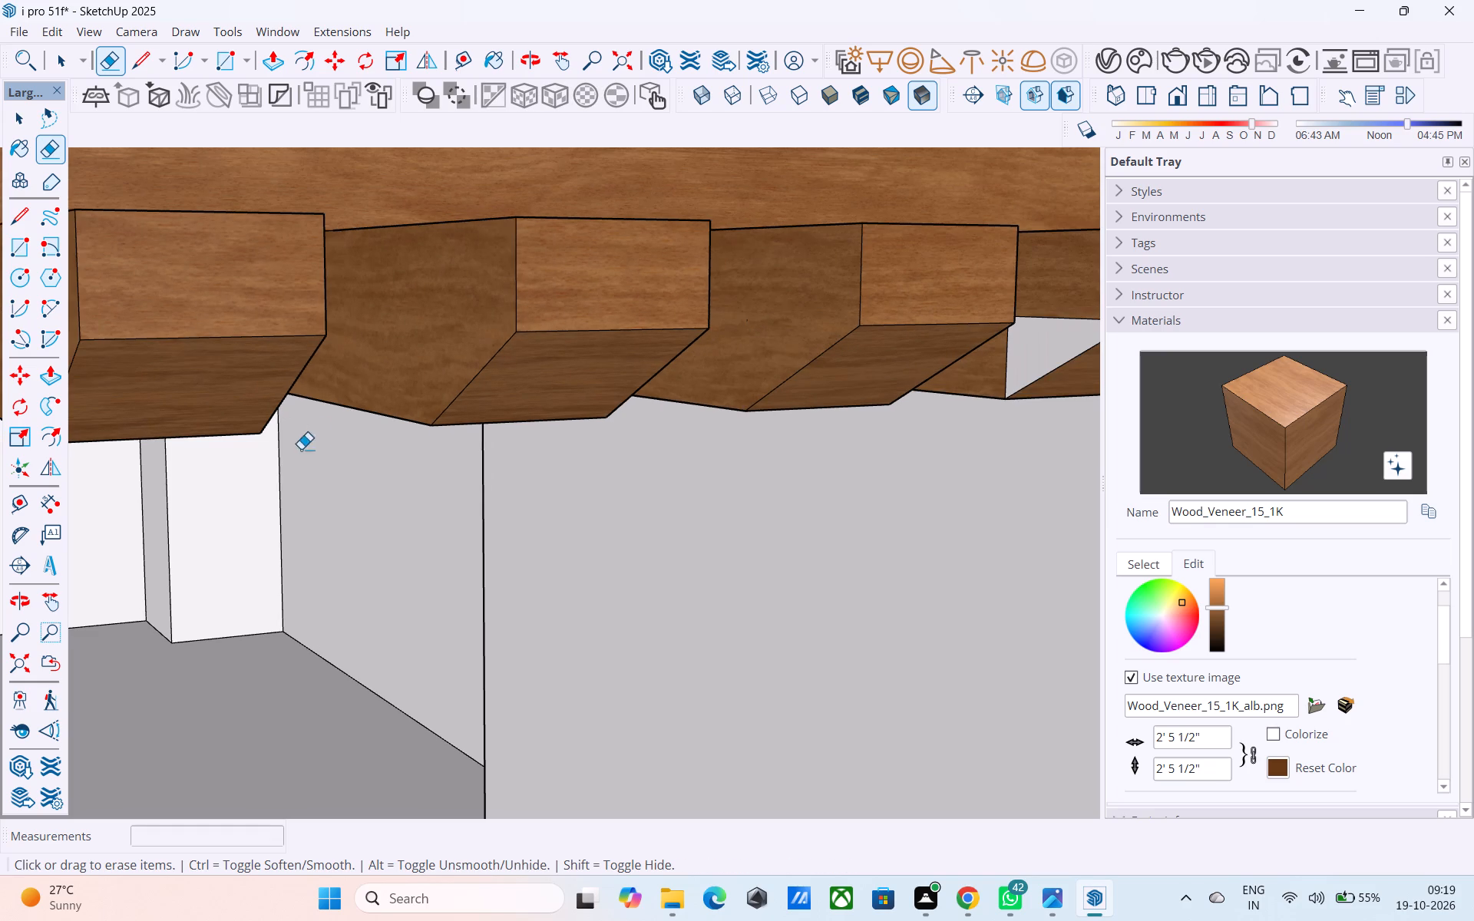
scroll(403, 387, down, 4)
scroll(609, 368, up, 11)
drag(685, 366, 676, 357)
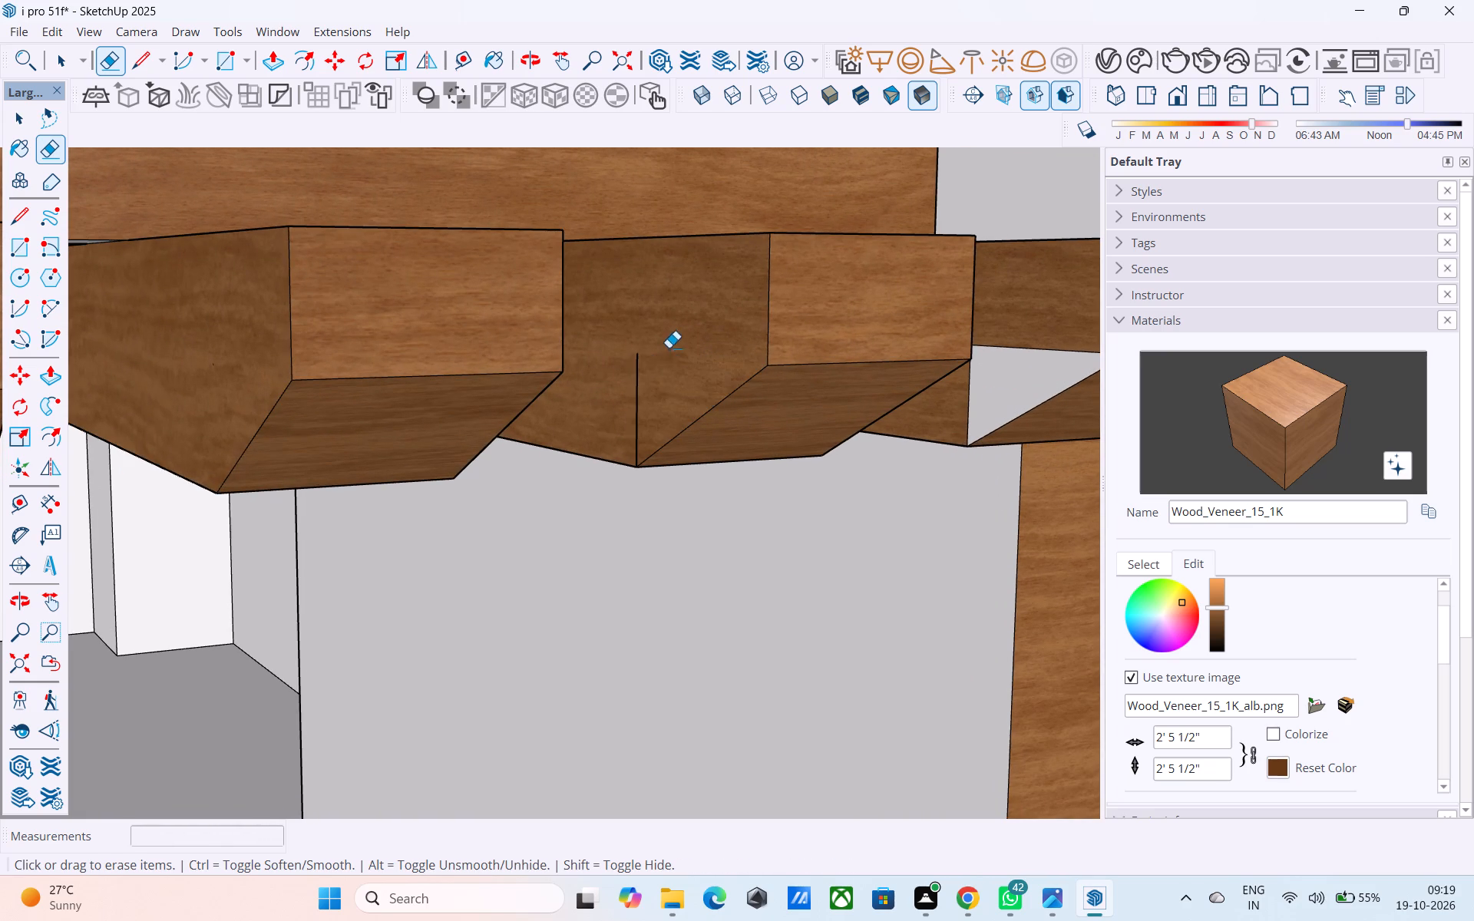
drag(649, 368, 633, 361)
scroll(5, 560, down, 4)
scroll(406, 508, up, 9)
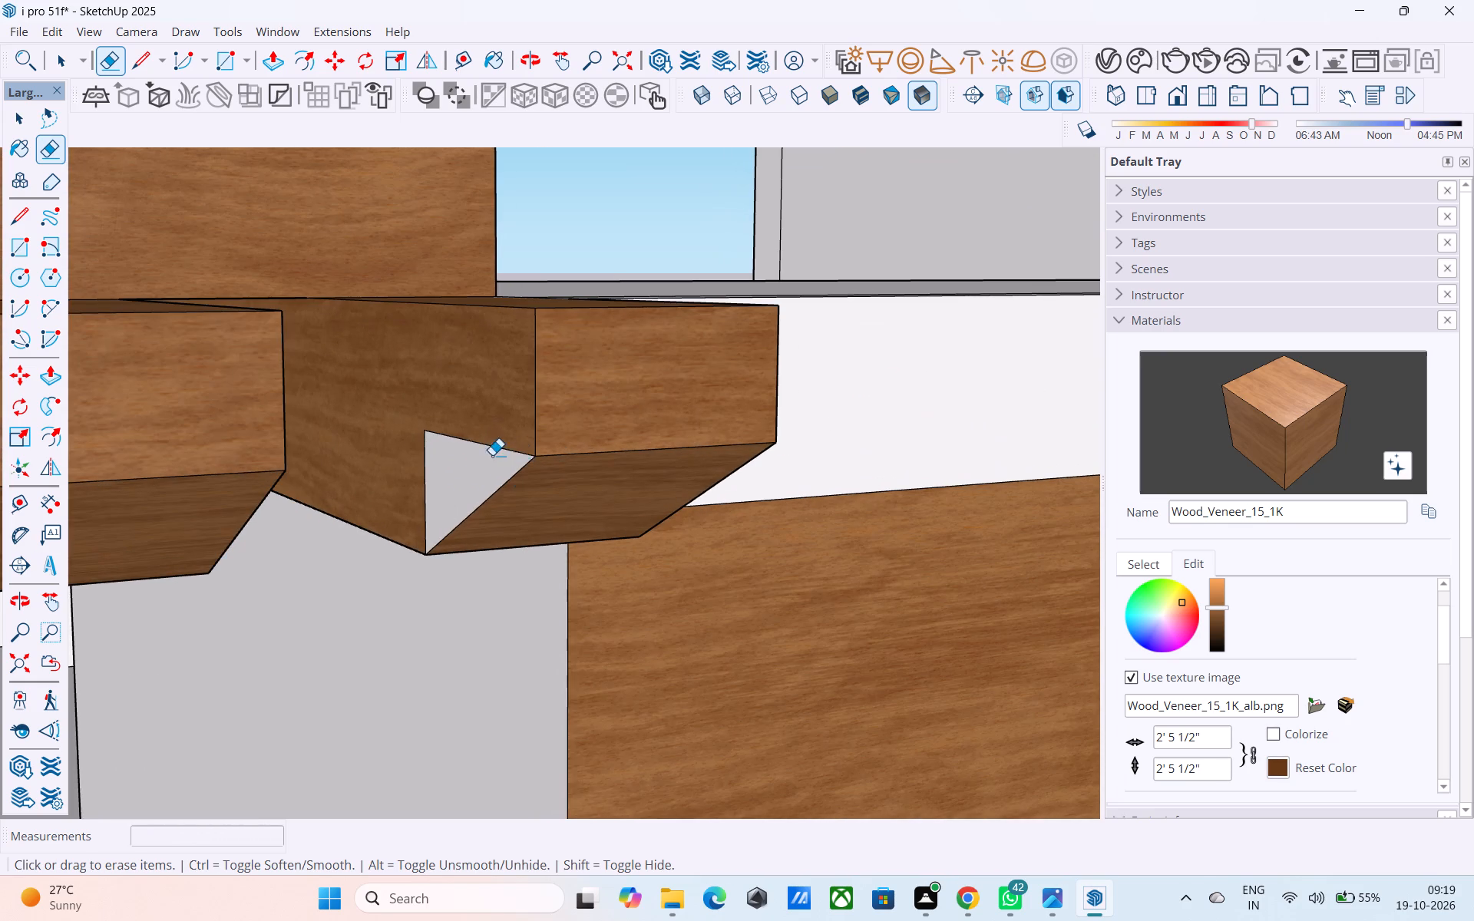
drag(468, 454, 471, 438)
drag(440, 455, 405, 447)
Paint the unpainted opposite side faces of the last two bars, facing the wood-clad corner, with Wood_Veneer_15_1K.
scroll(642, 442, down, 9)
middle_drag(714, 470, 440, 470)
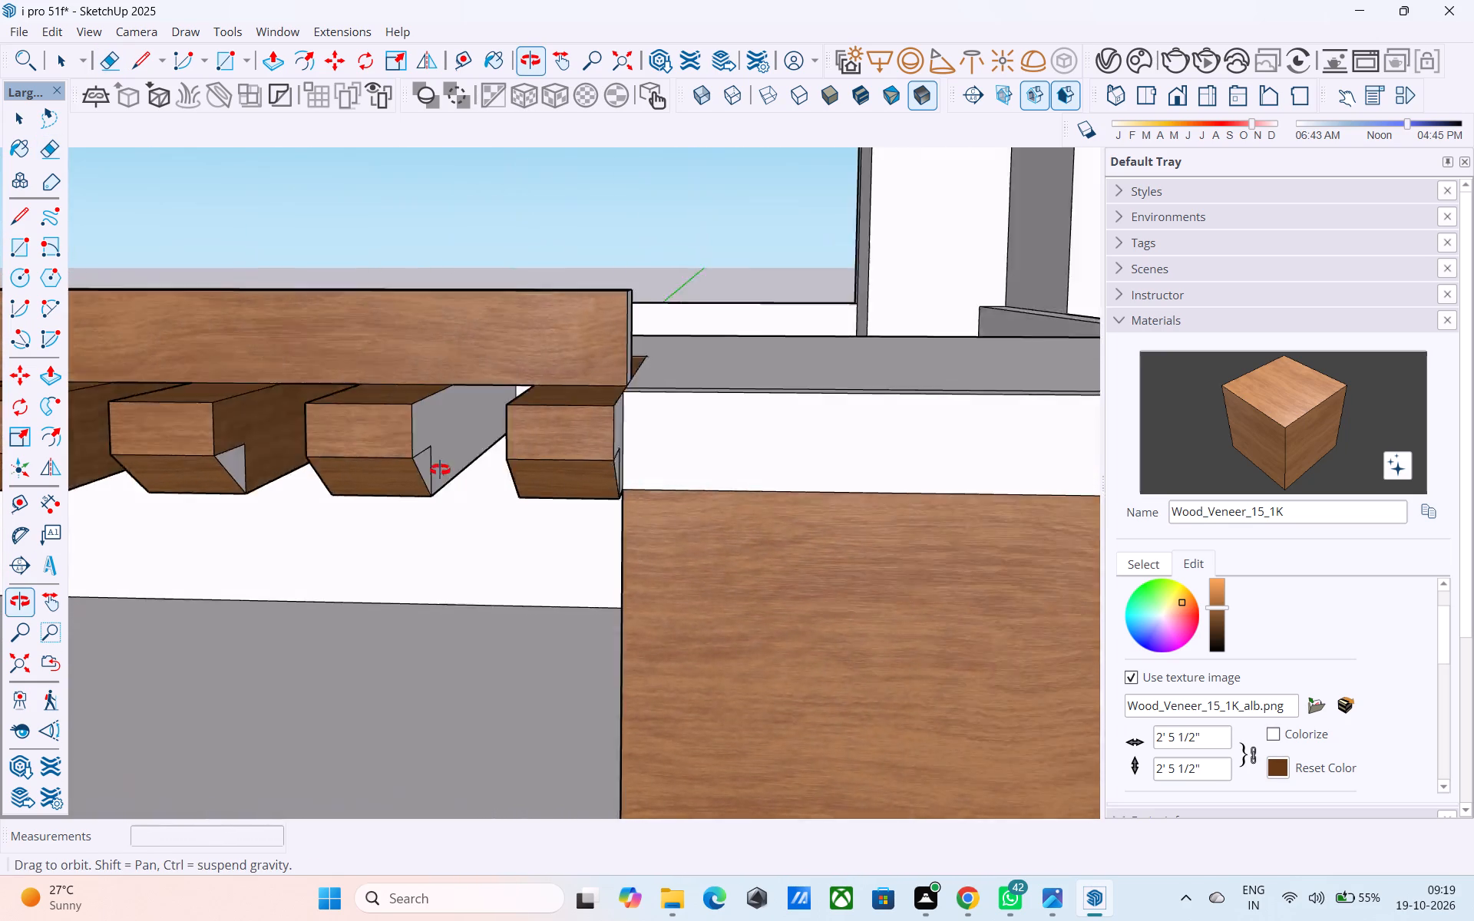
middle_drag(440, 470, 334, 487)
click(1244, 430)
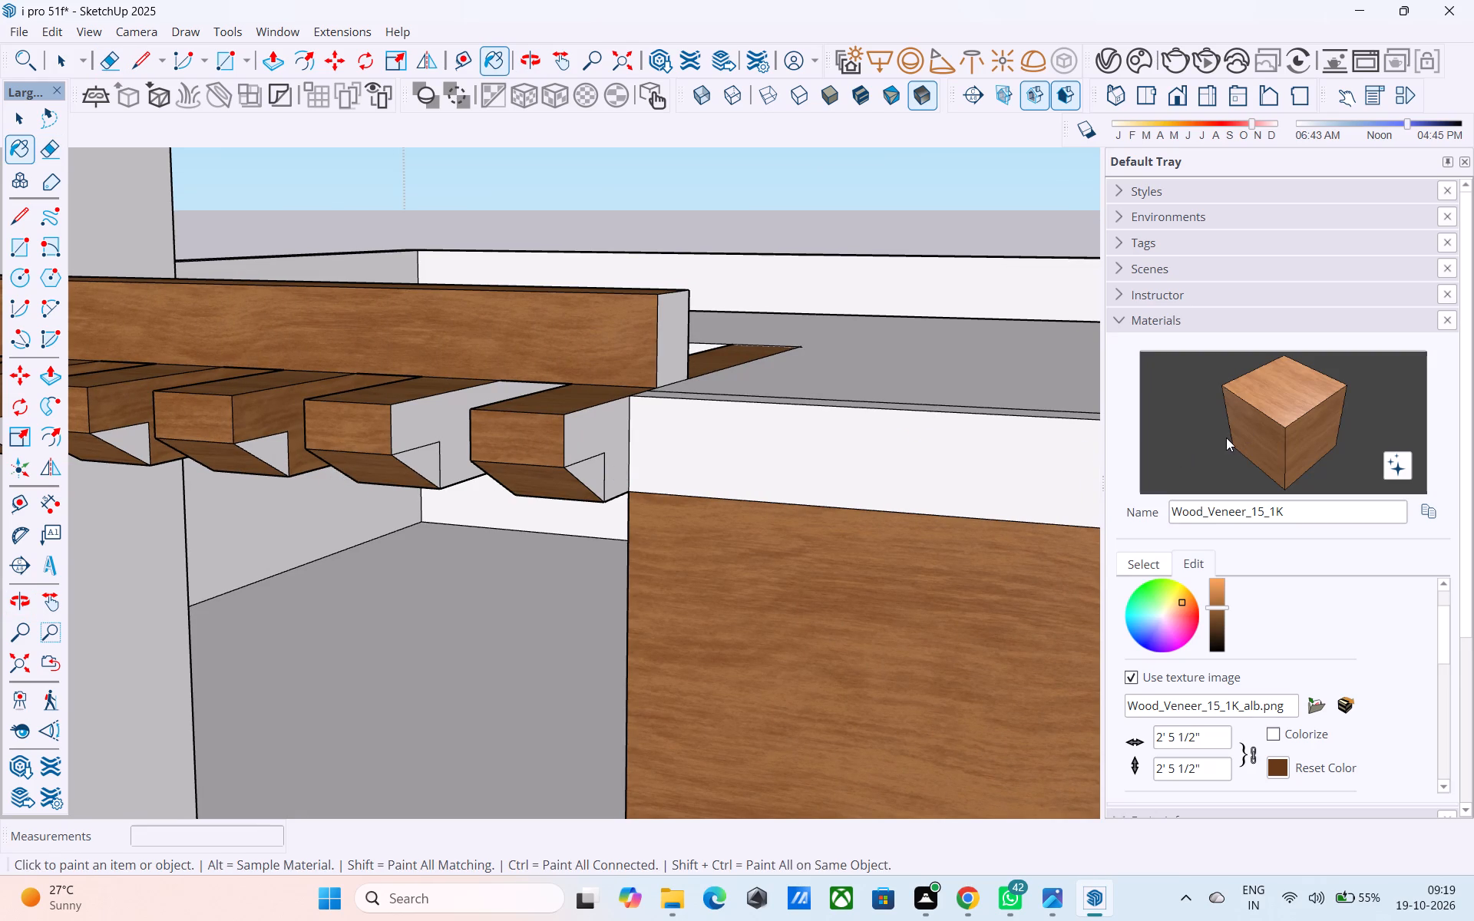
click(596, 451)
click(450, 423)
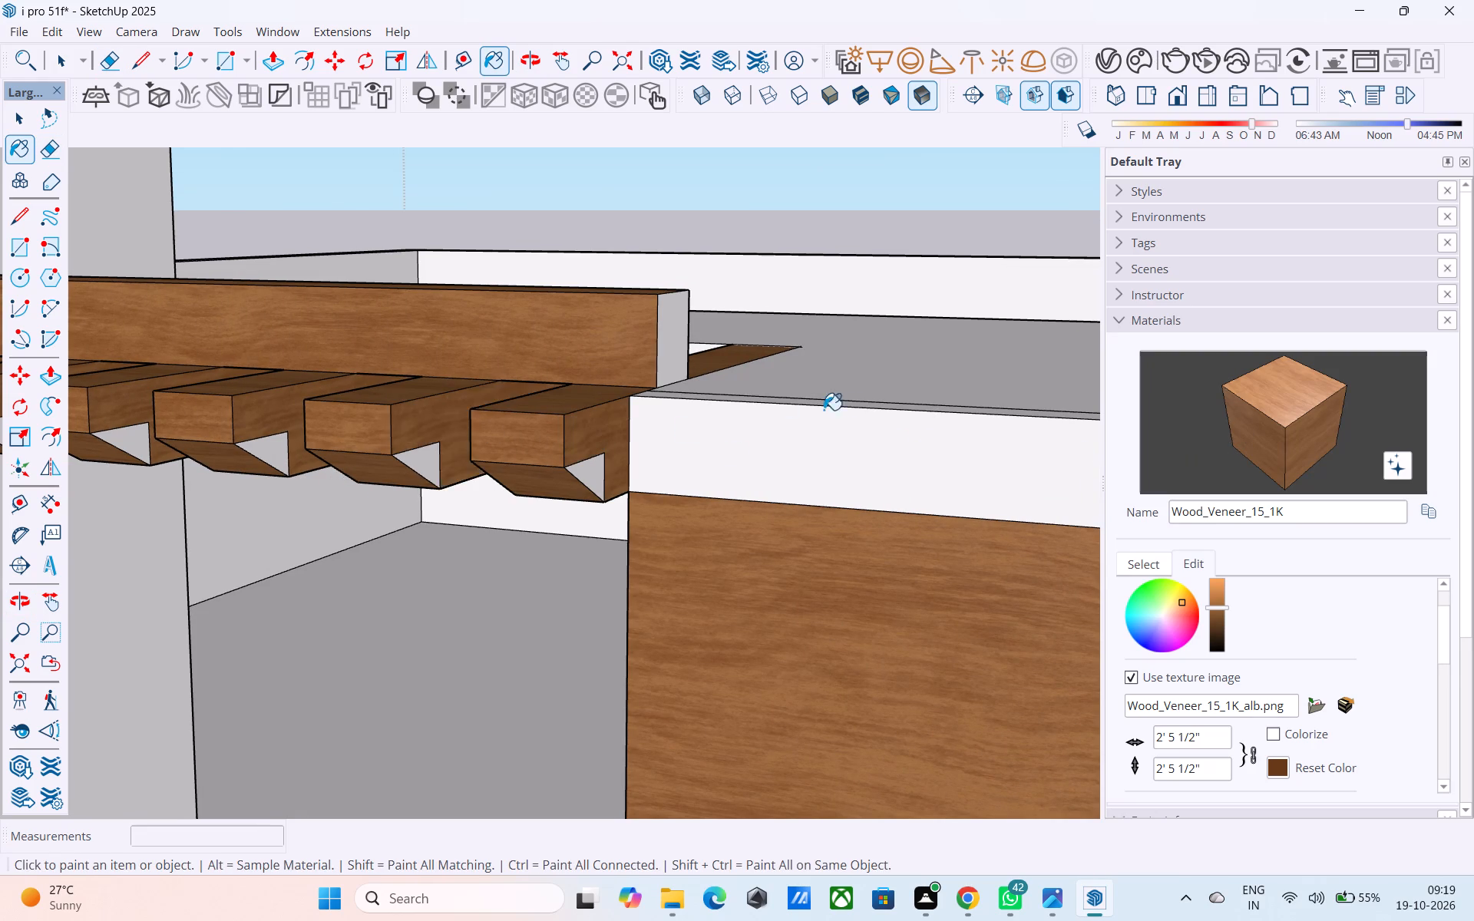
Erase the triangle edges on the last bar's side facing the wood-clad corner.
scroll(838, 411, down, 3)
middle_drag(448, 424, 646, 393)
scroll(972, 365, down, 6)
middle_drag(952, 404, 874, 404)
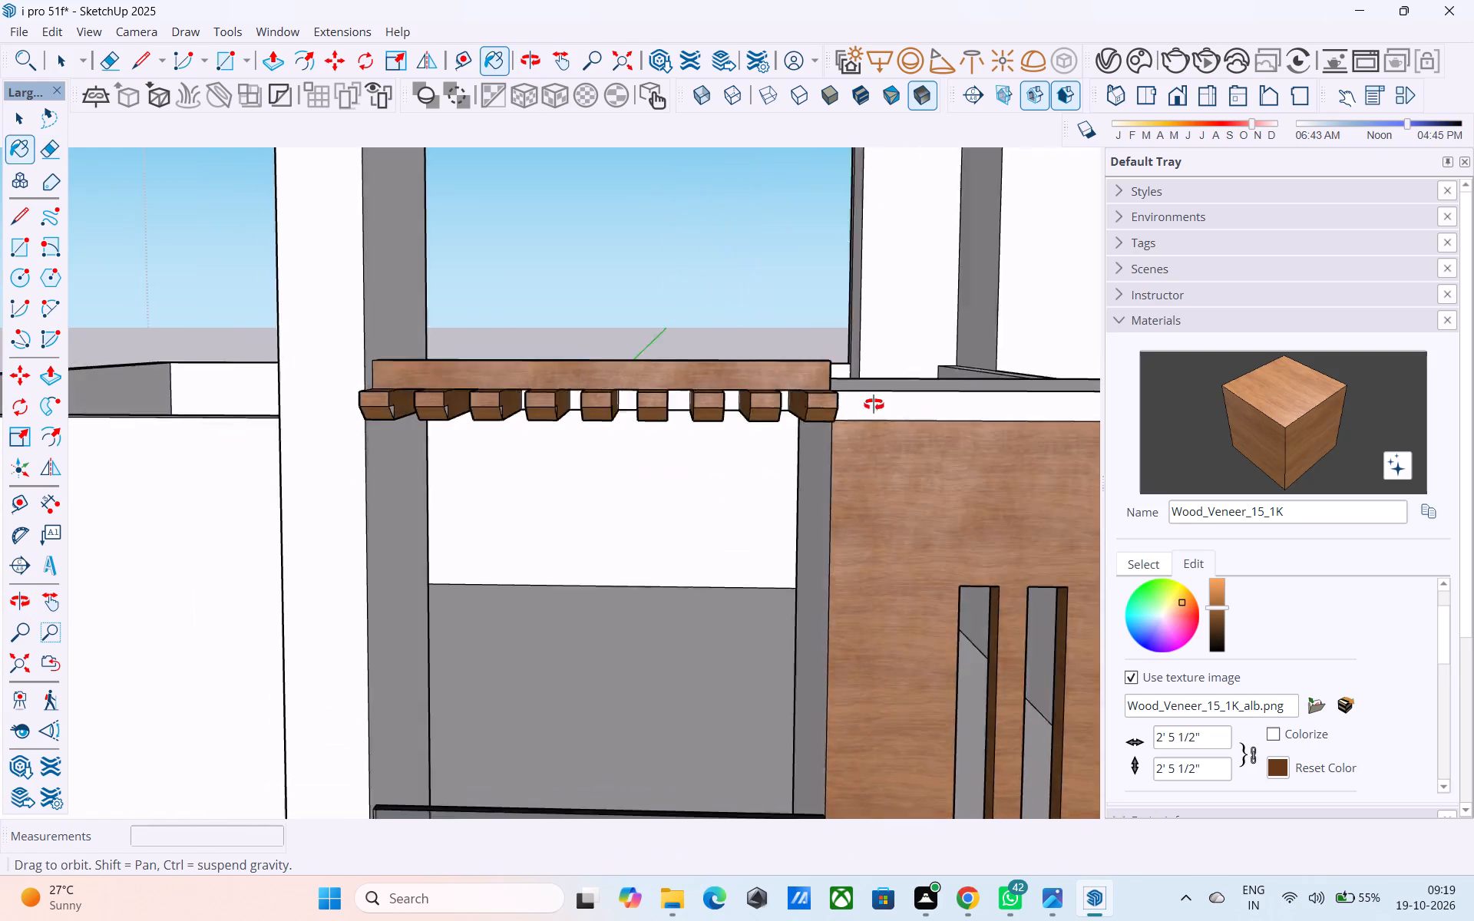
middle_drag(874, 404, 580, 430)
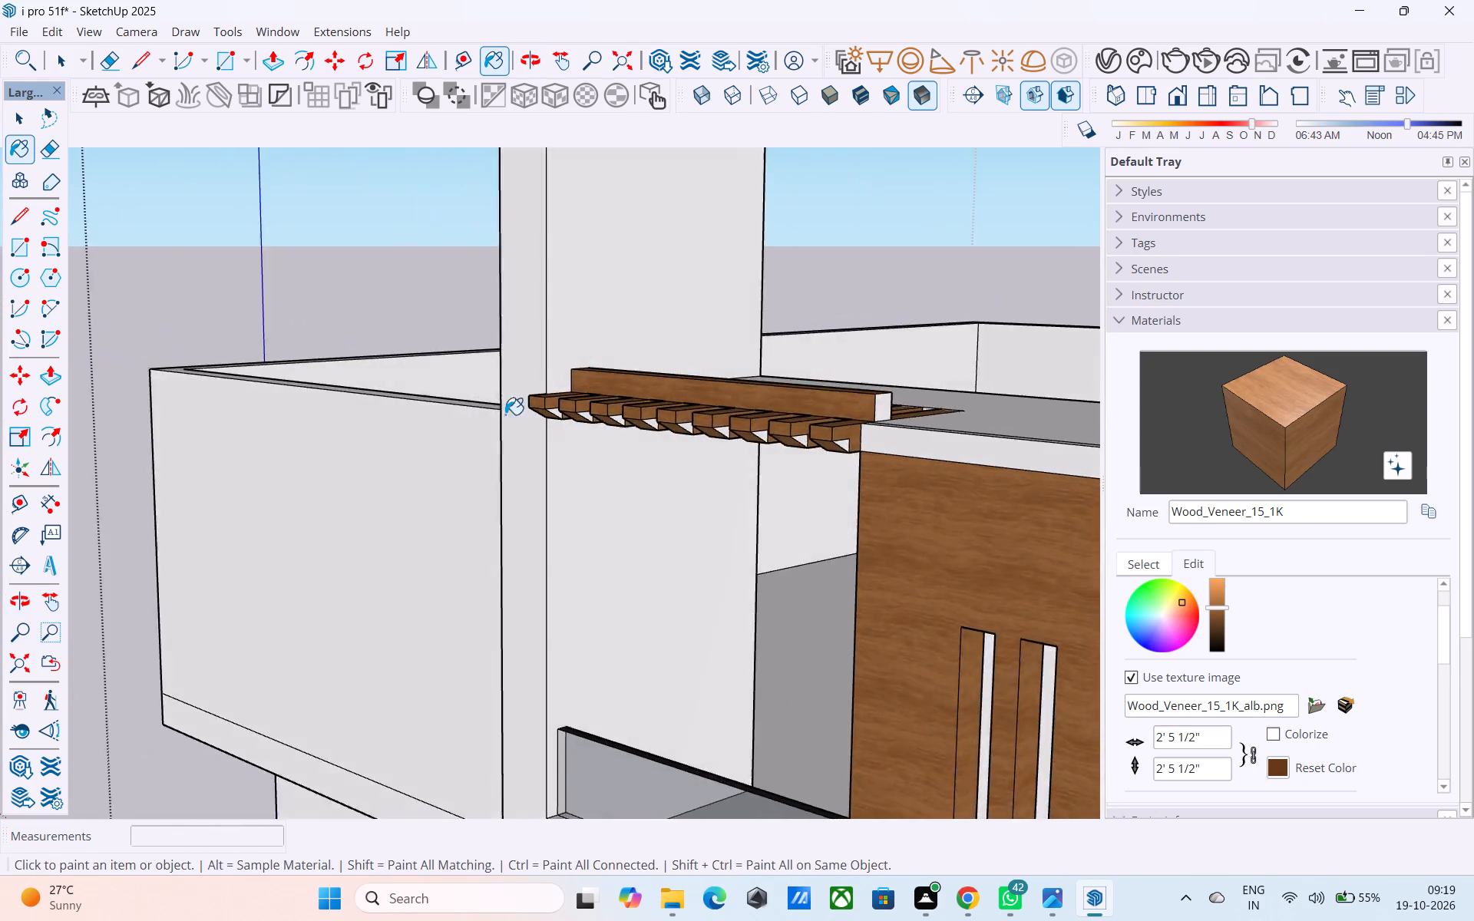
scroll(471, 416, down, 3)
scroll(767, 456, up, 10)
key(e)
scroll(684, 412, up, 6)
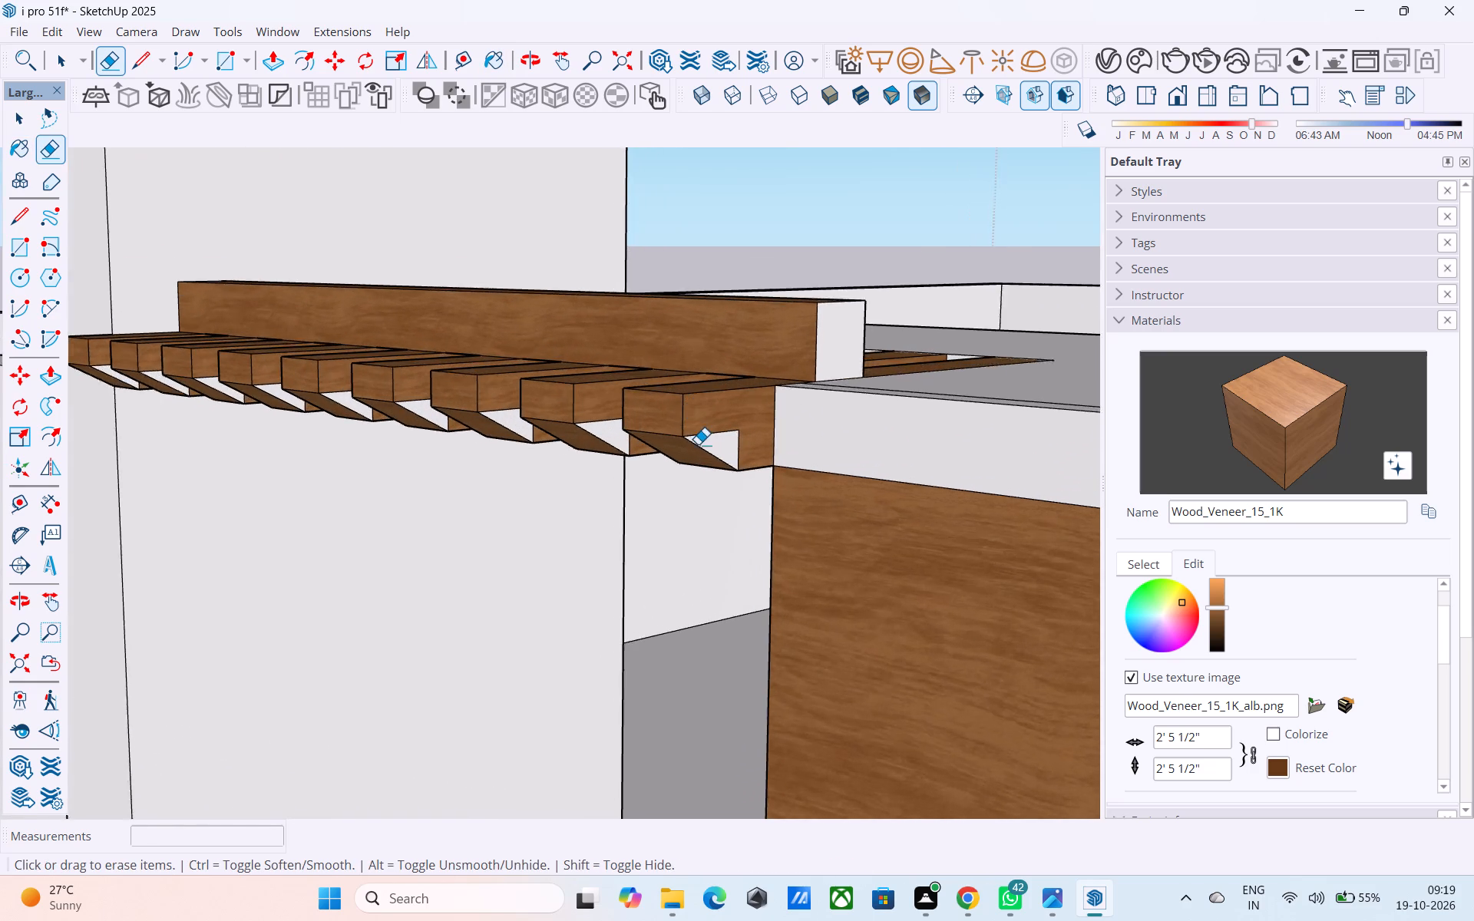
scroll(698, 444, up, 1)
drag(722, 434, 720, 420)
drag(745, 429, 760, 429)
Erase the triangle edges on the second-to-last bar's side facing the wood-clad corner.
scroll(888, 421, down, 3)
scroll(689, 441, up, 4)
middle_drag(660, 425, 674, 421)
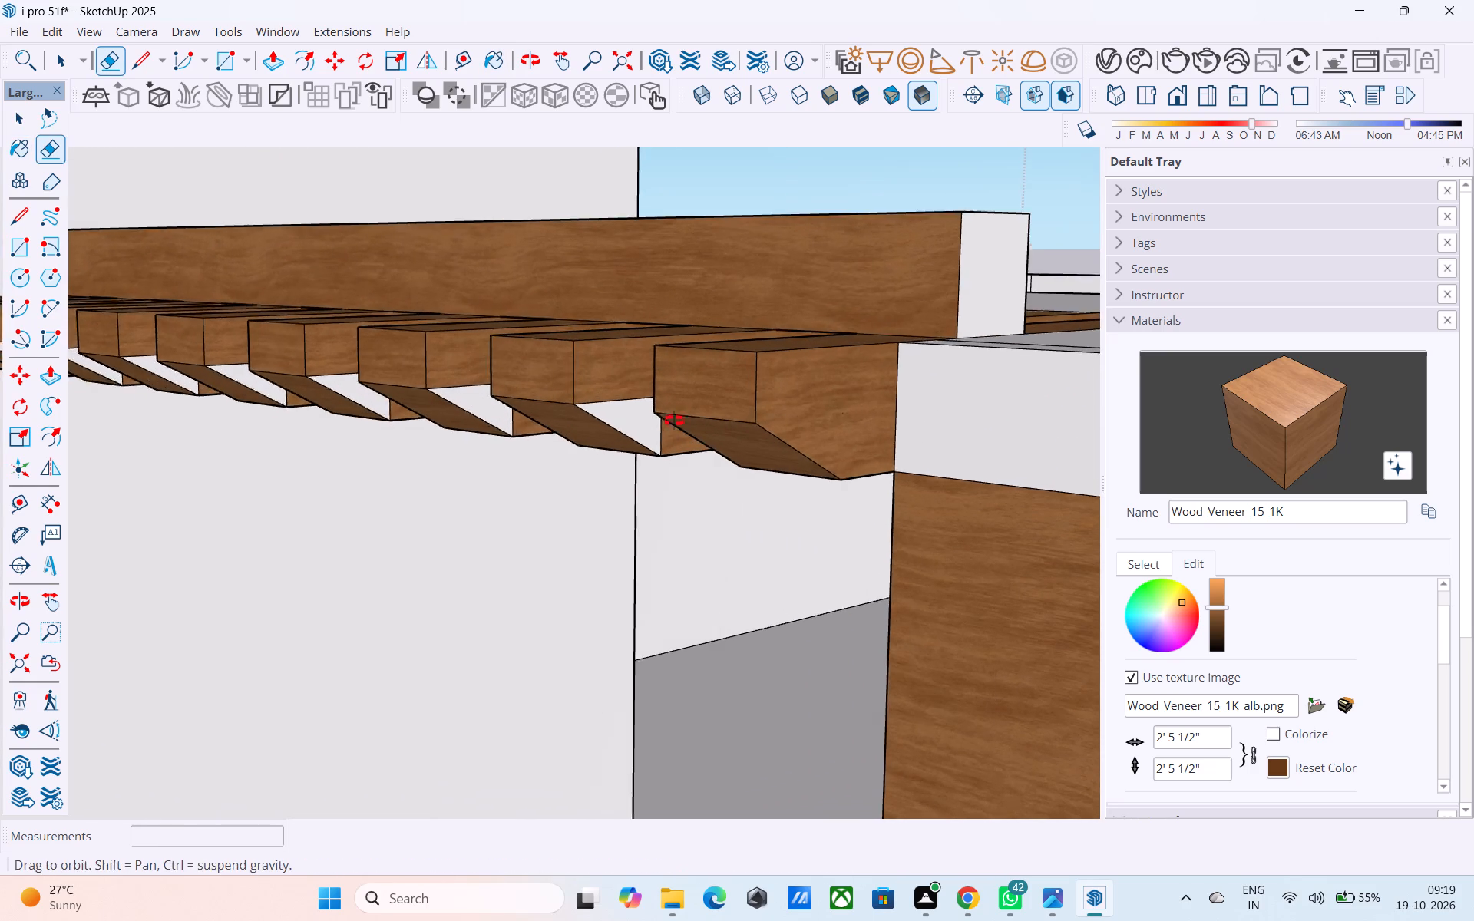
middle_drag(674, 421, 724, 404)
scroll(671, 401, up, 6)
drag(649, 398, 643, 388)
click(650, 414)
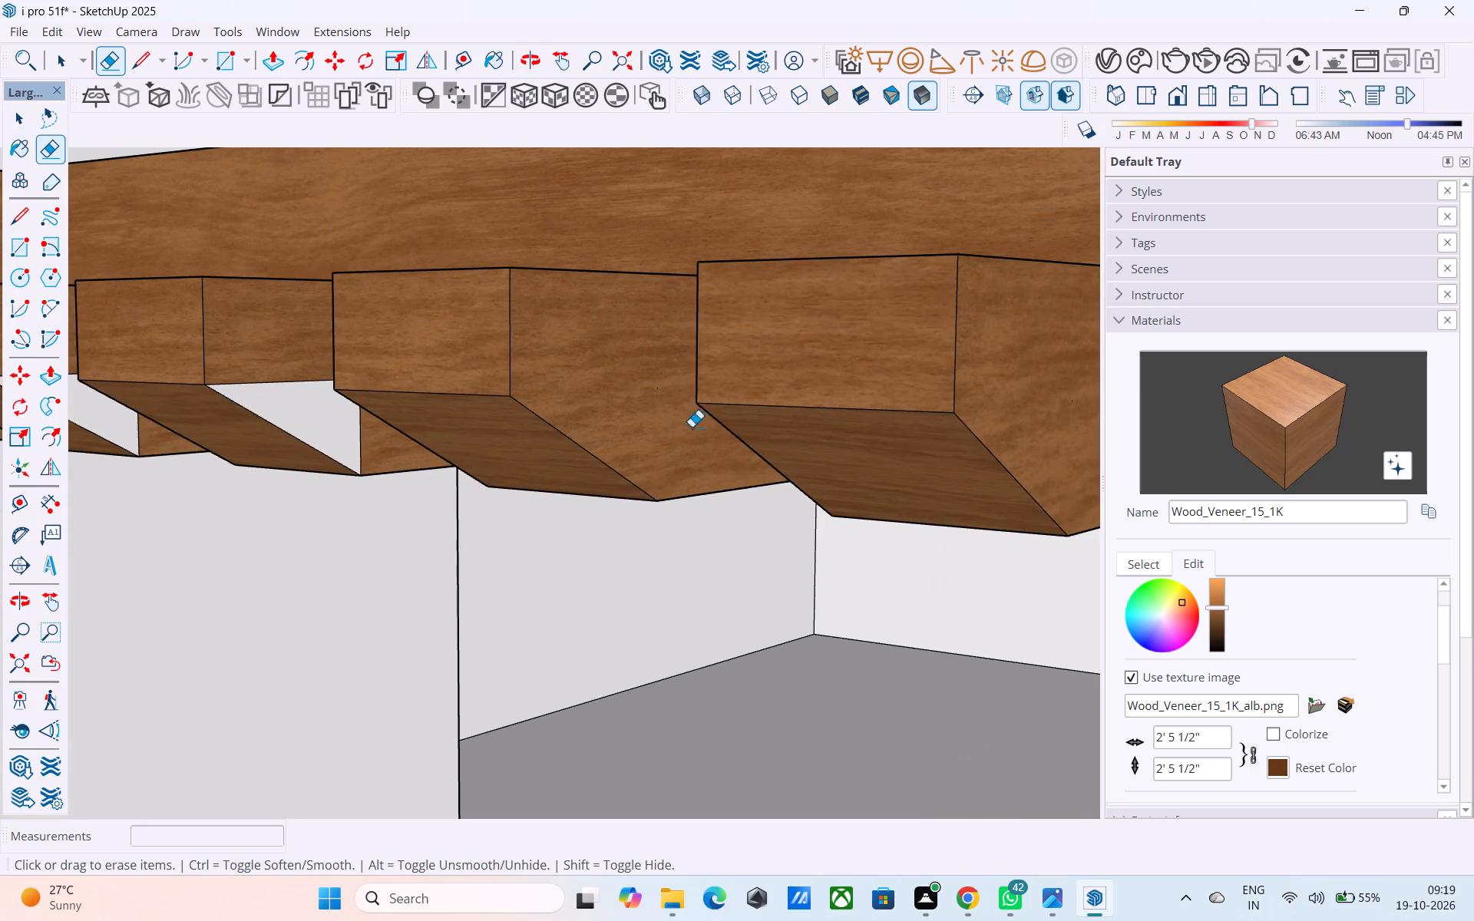
Erase the triangle edges on the third and fourth bars from the wood-clad corner, on their sides facing that corner.
scroll(949, 407, down, 4)
middle_drag(487, 421, 636, 381)
scroll(536, 395, up, 6)
drag(429, 387, 427, 380)
drag(435, 401, 474, 431)
drag(445, 371, 448, 391)
scroll(692, 427, down, 14)
middle_drag(599, 419, 562, 426)
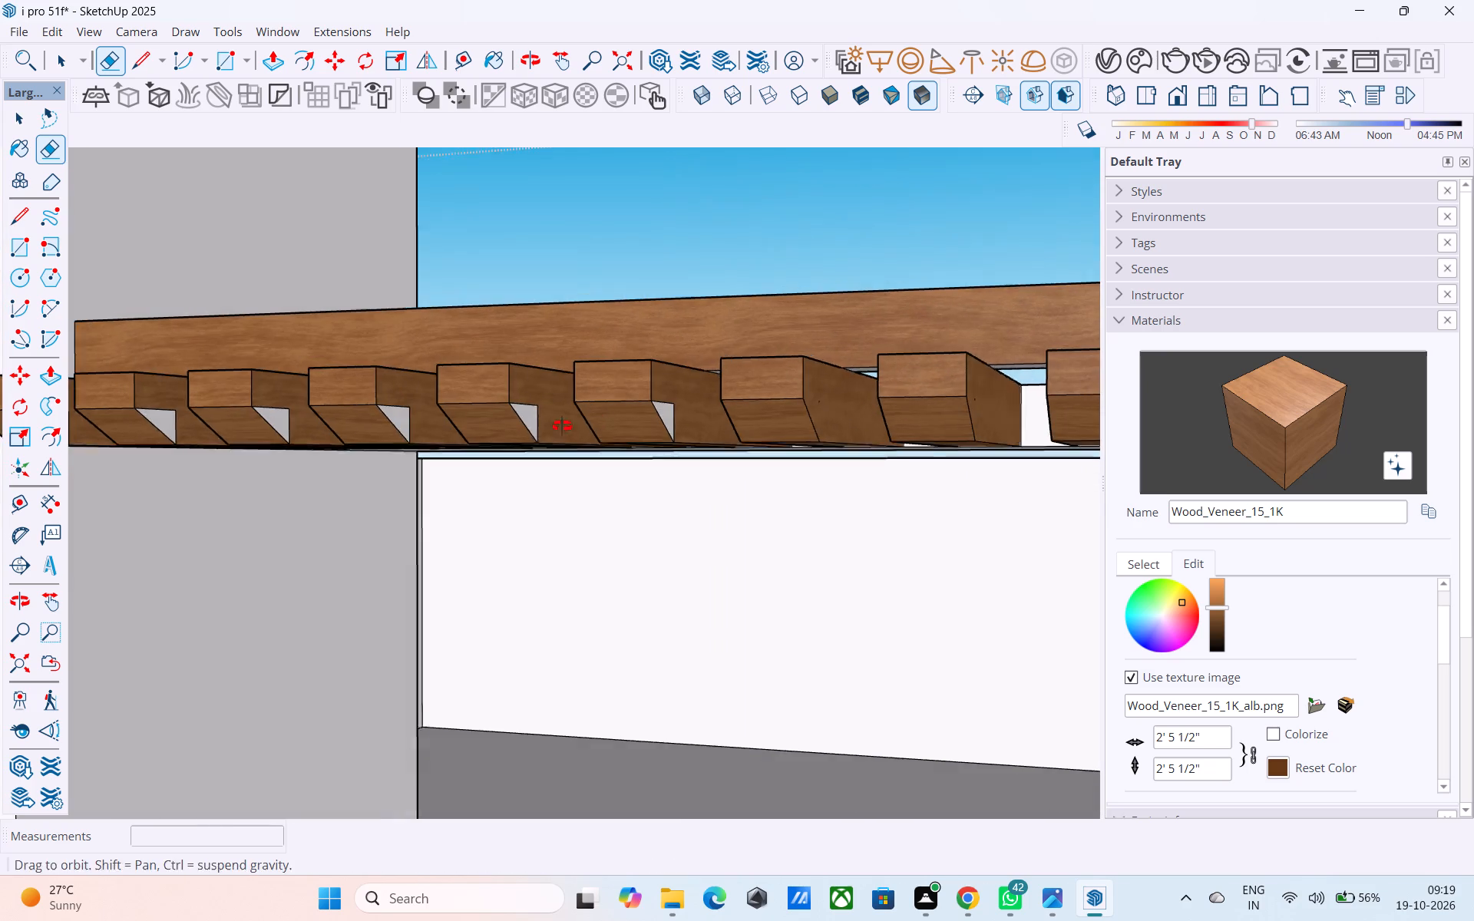
middle_drag(562, 426, 554, 427)
scroll(627, 417, up, 10)
click(677, 393)
drag(705, 428, 772, 435)
scroll(863, 410, down, 5)
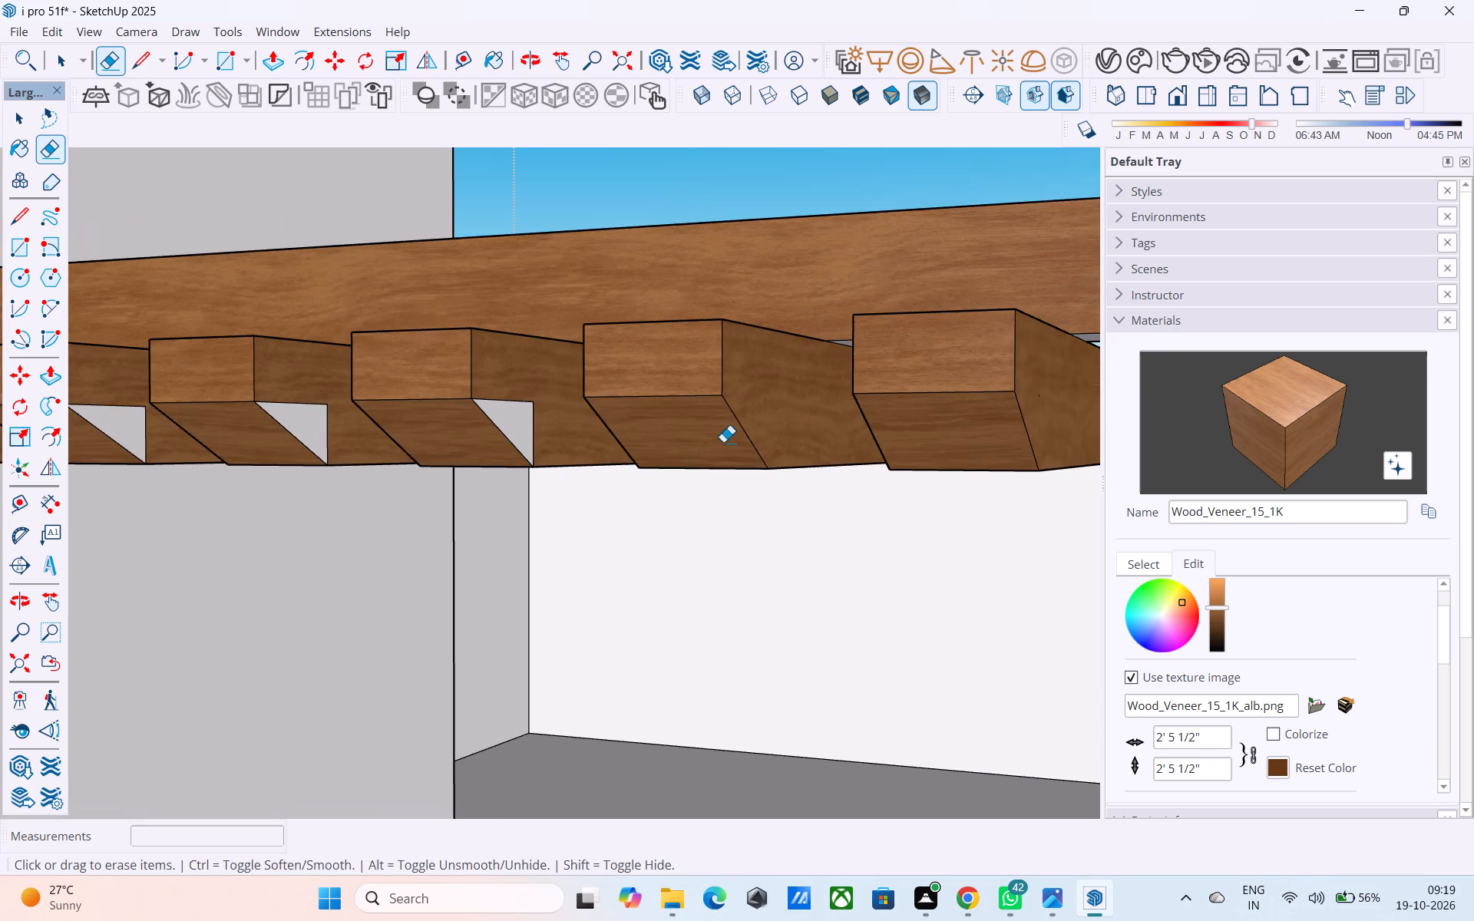
Erase the triangle edges on the next three bars toward the tower, on their sides facing the wood-clad corner.
scroll(448, 394, up, 7)
drag(563, 424, 547, 372)
drag(573, 404, 626, 434)
scroll(760, 434, down, 8)
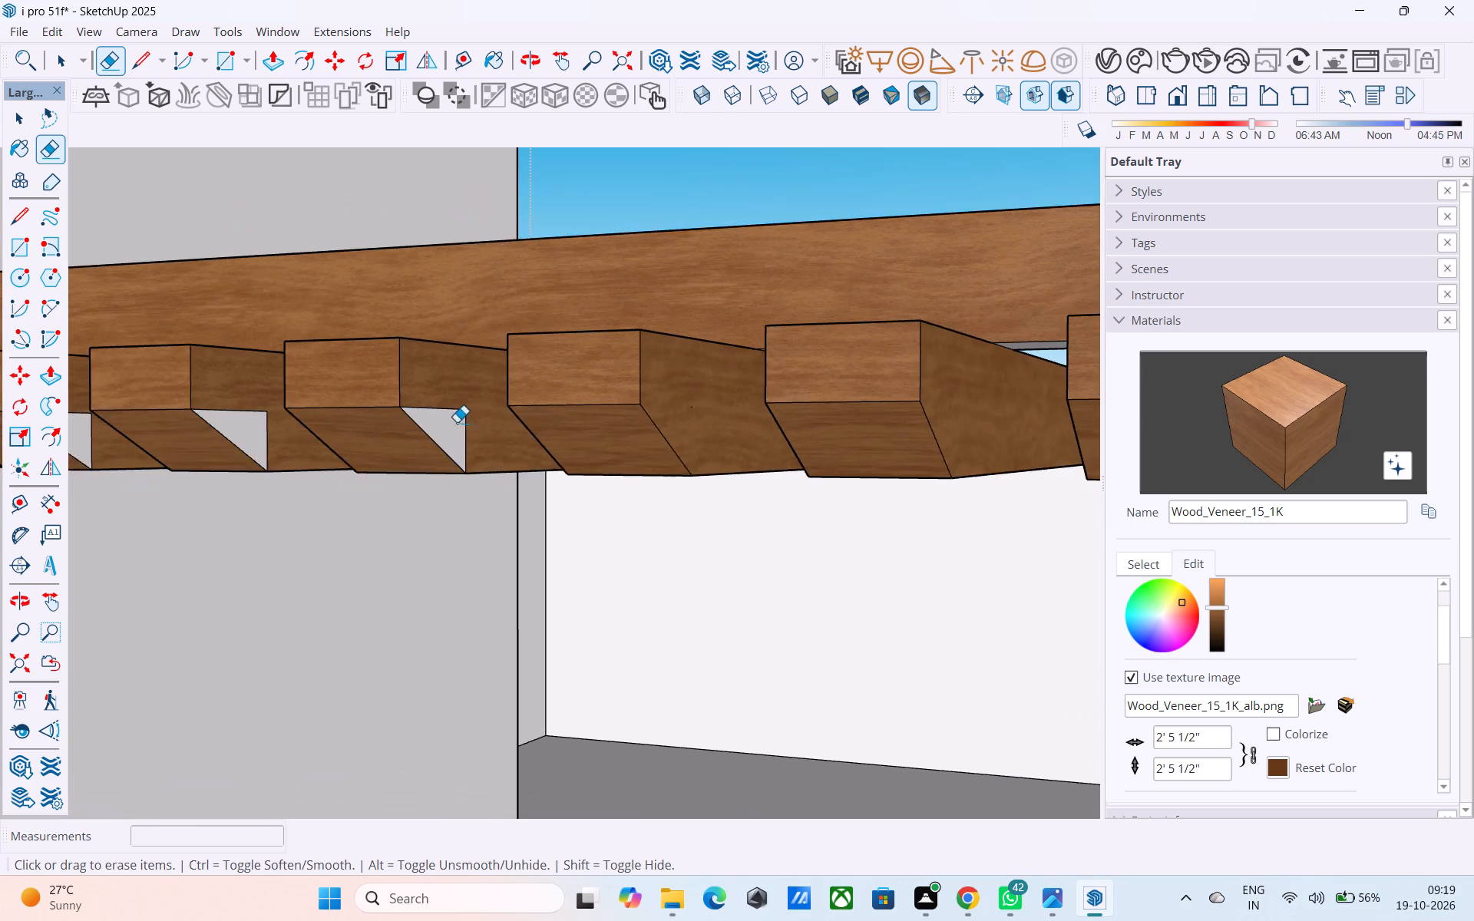
scroll(442, 418, up, 4)
drag(439, 414, 437, 391)
drag(458, 417, 517, 433)
scroll(643, 443, down, 4)
scroll(713, 447, up, 1)
scroll(766, 447, down, 5)
scroll(414, 443, up, 10)
drag(524, 406, 527, 369)
drag(546, 424, 594, 436)
scroll(722, 450, up, 1)
scroll(771, 461, down, 9)
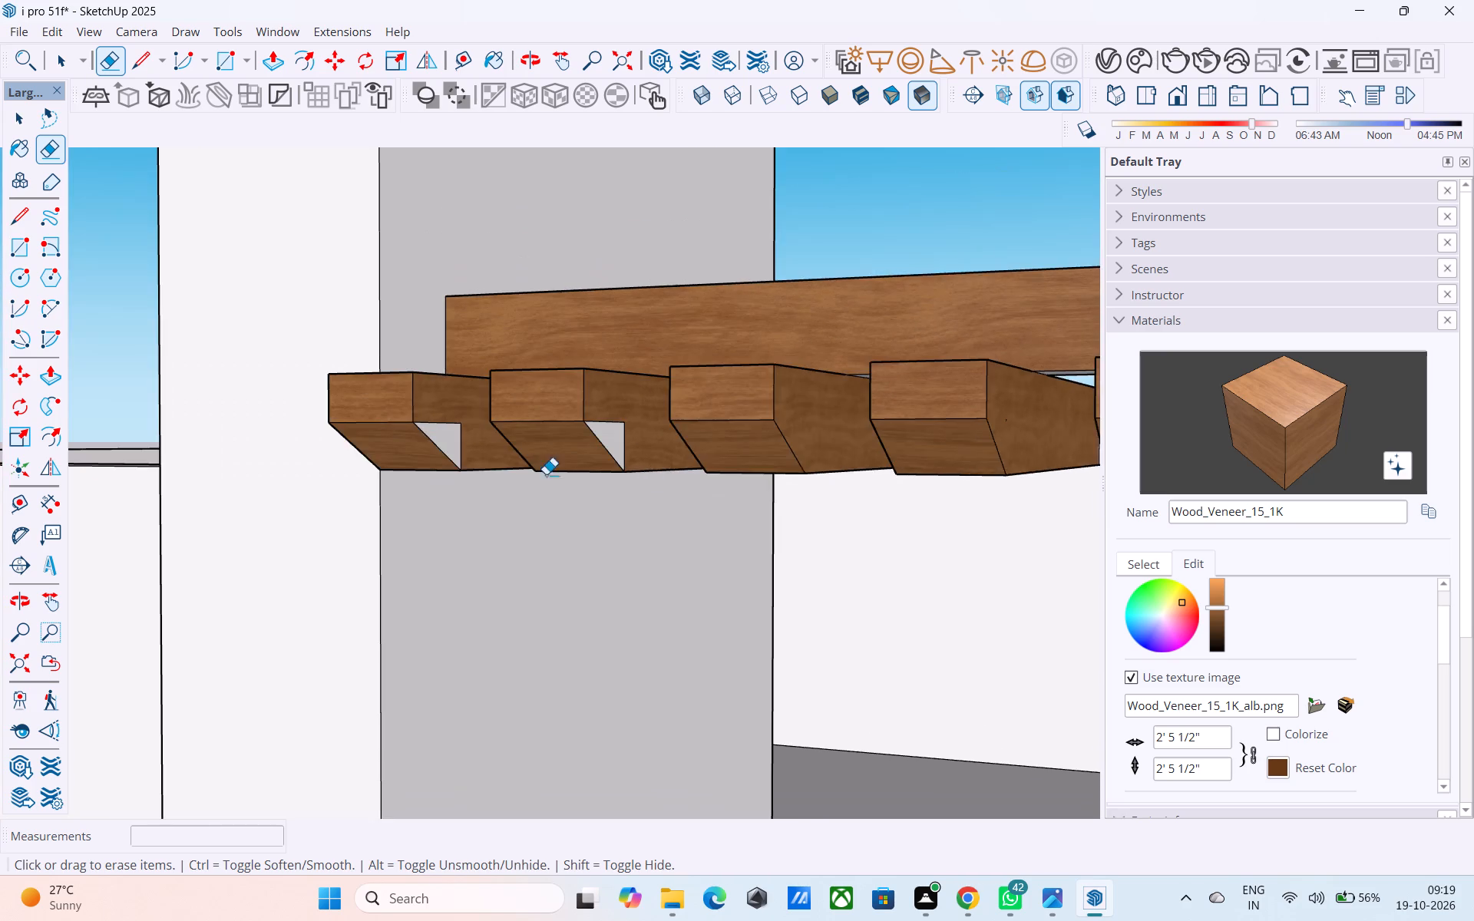
Erase the triangle edges on the two bars nearest the tower, on their sides facing the wood-clad corner.
scroll(539, 446, up, 15)
drag(665, 345, 665, 387)
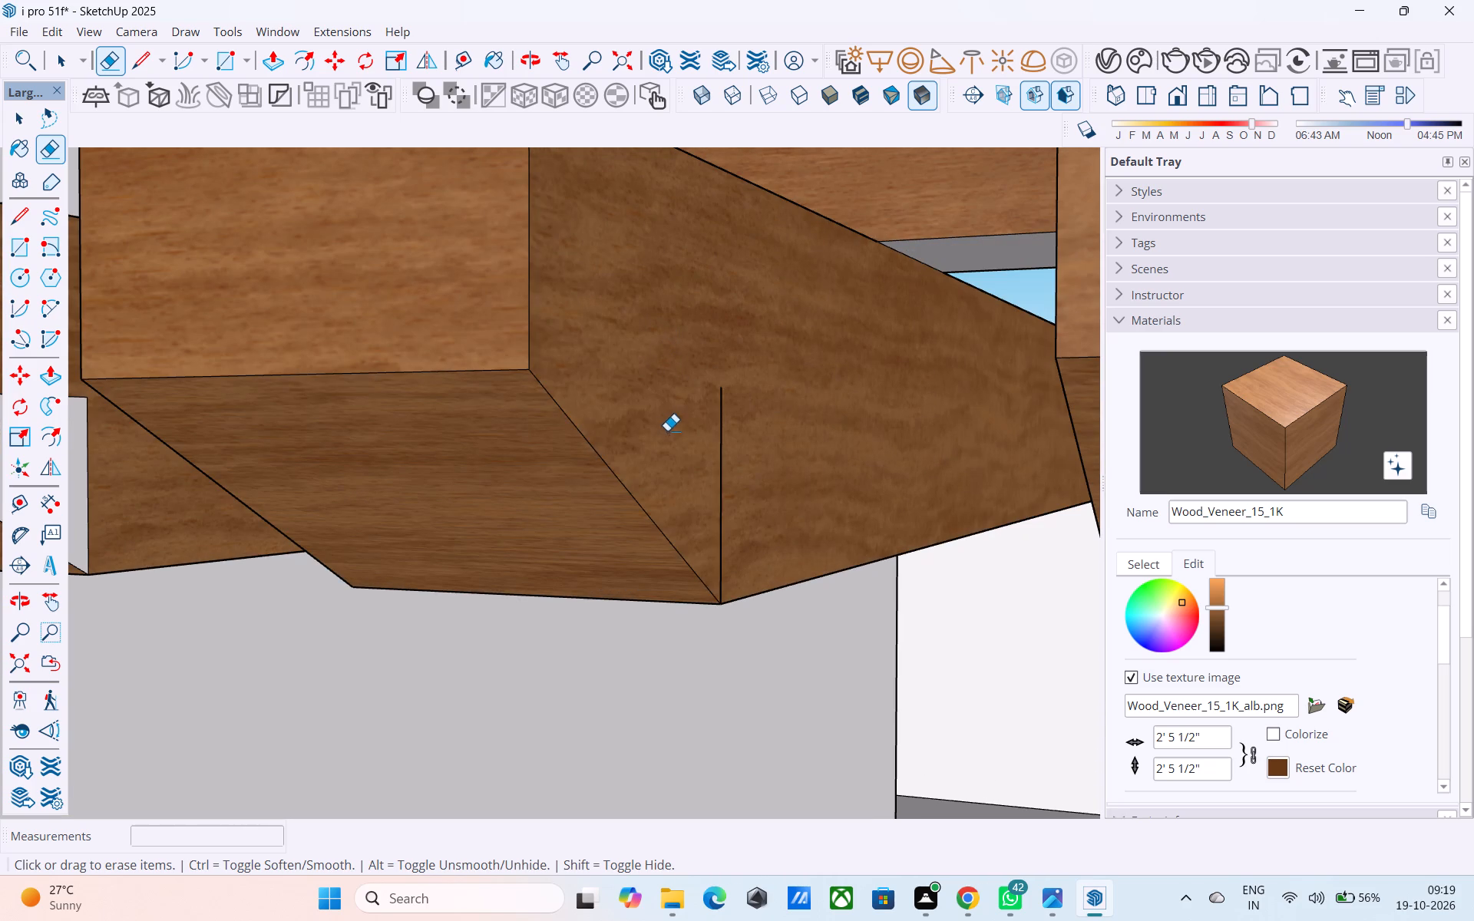
drag(673, 433, 764, 442)
scroll(829, 434, down, 8)
scroll(537, 433, up, 7)
drag(464, 396, 460, 385)
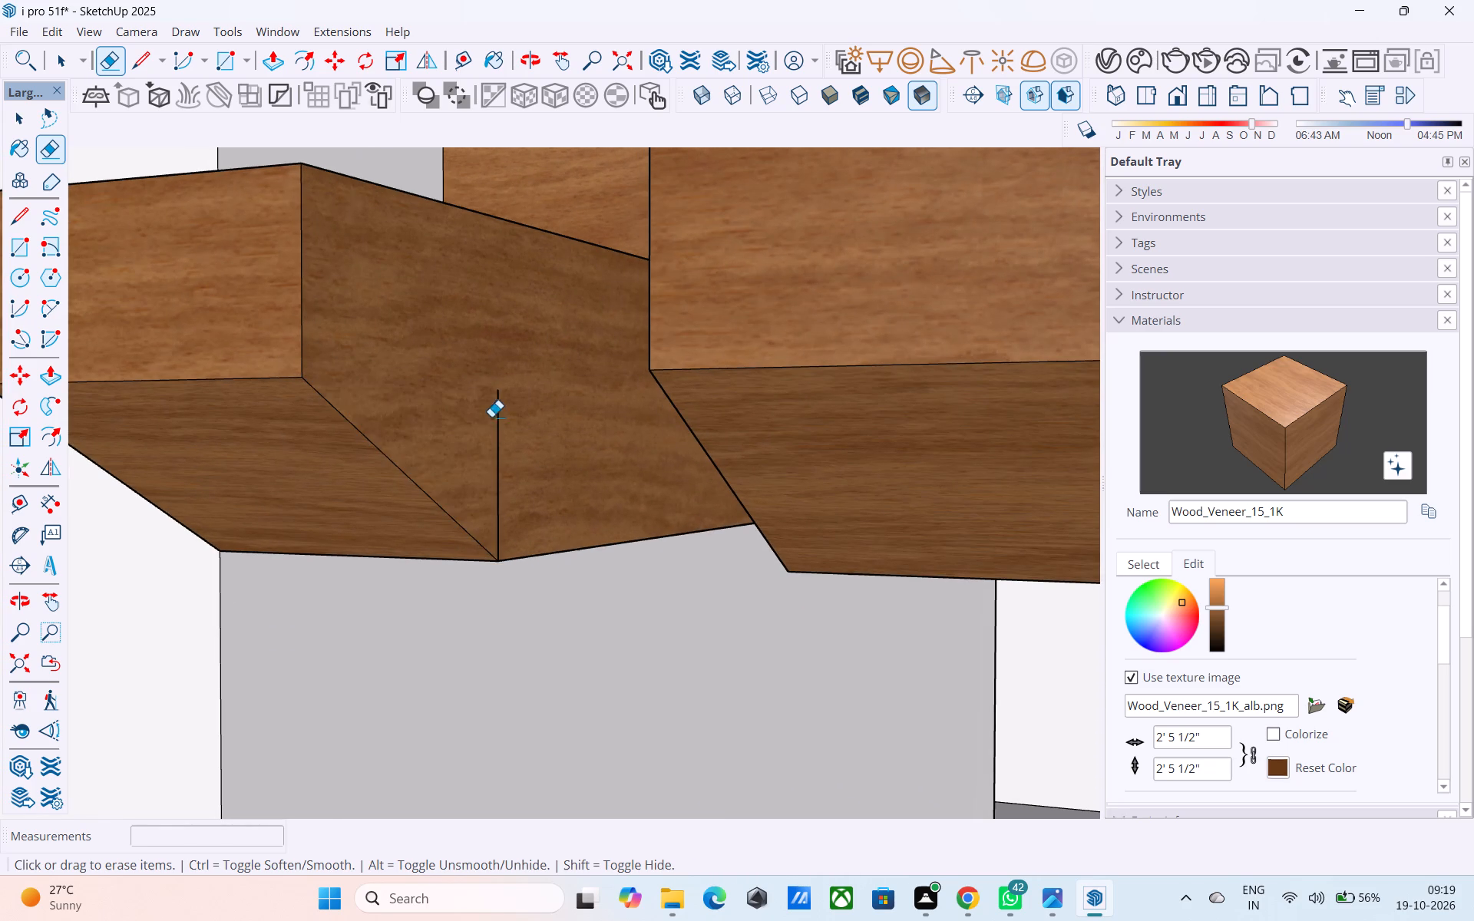
drag(494, 420, 522, 424)
scroll(574, 457, down, 4)
middle_drag(568, 464, 464, 484)
scroll(328, 454, down, 4)
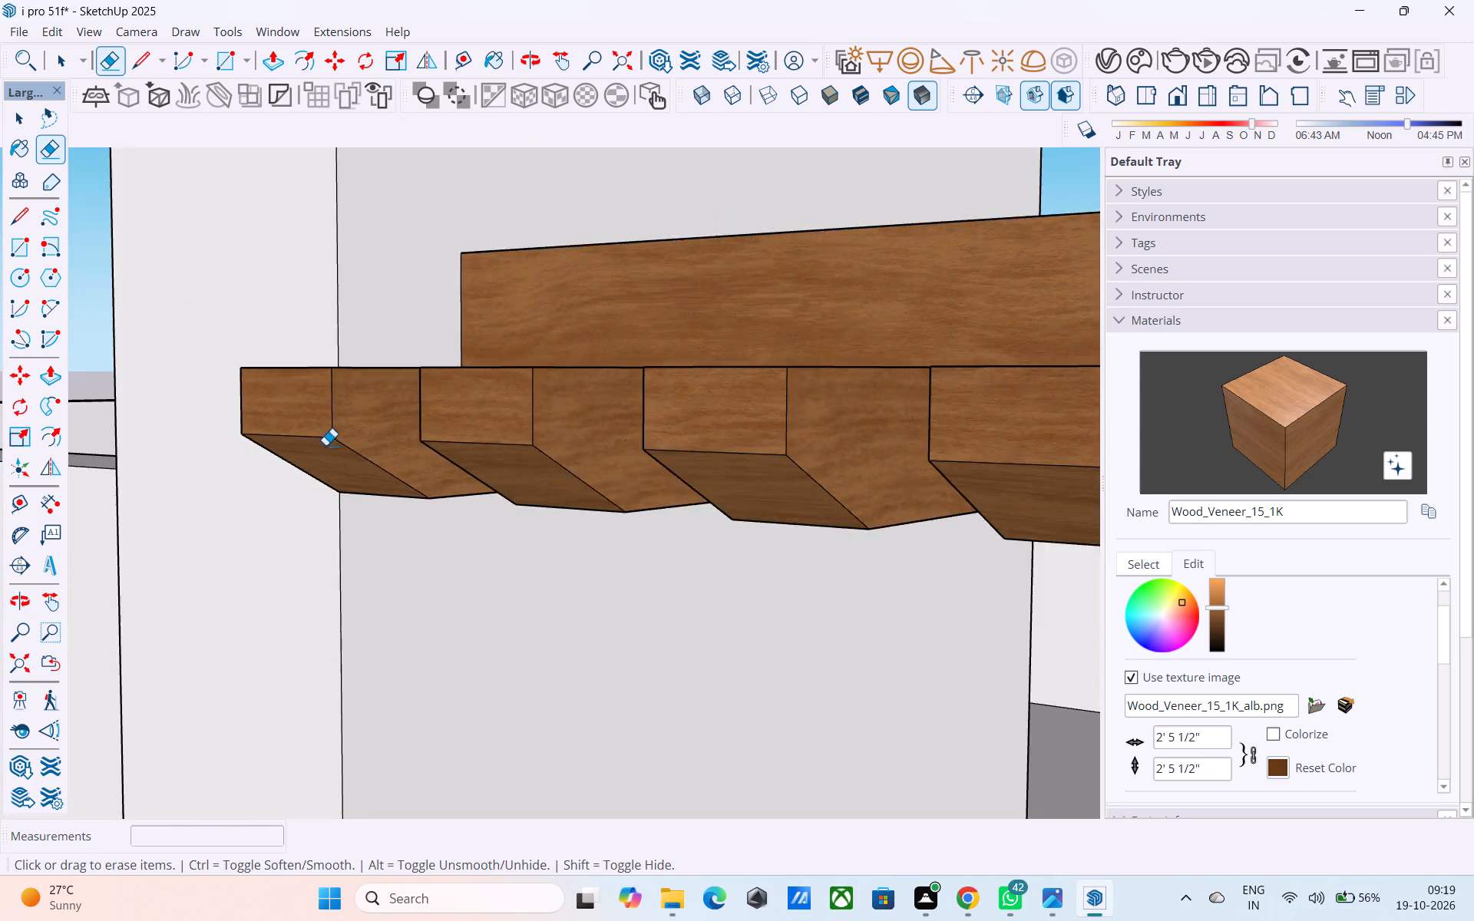
scroll(326, 445, down, 18)
Paint the pergola cross beam's white end face near the wood-clad corner with Wood_Veneer_15_1K.
middle_drag(394, 439, 160, 526)
scroll(448, 491, up, 3)
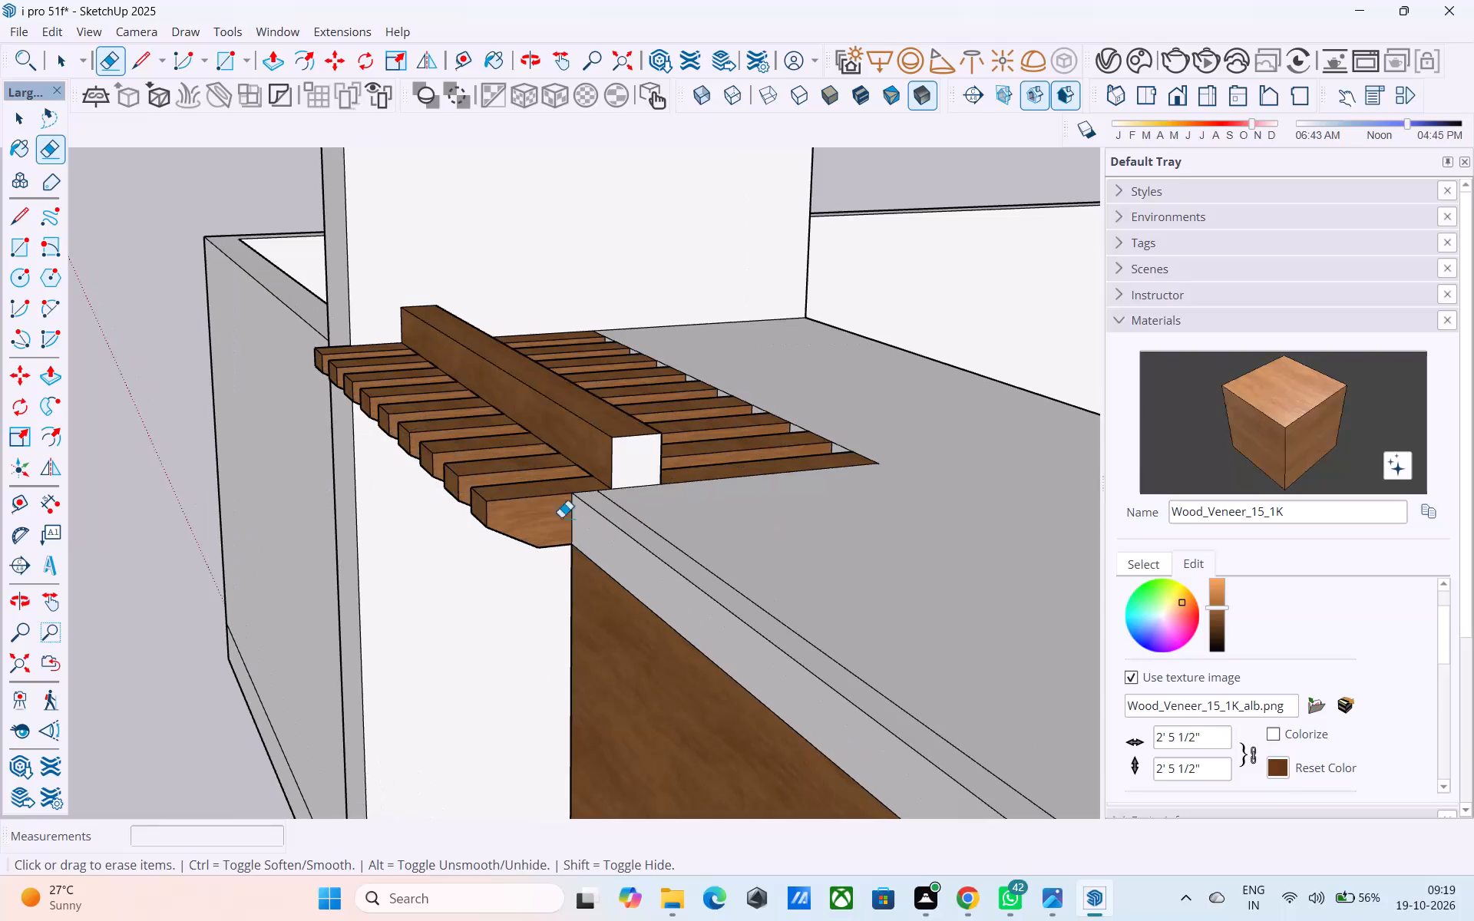
click(1241, 421)
click(648, 450)
scroll(633, 457, down, 2)
Draw a 6" line on the balcony ceiling's tower-side edge, starting at the inner end of the pergola opening.
middle_drag(633, 457, 419, 656)
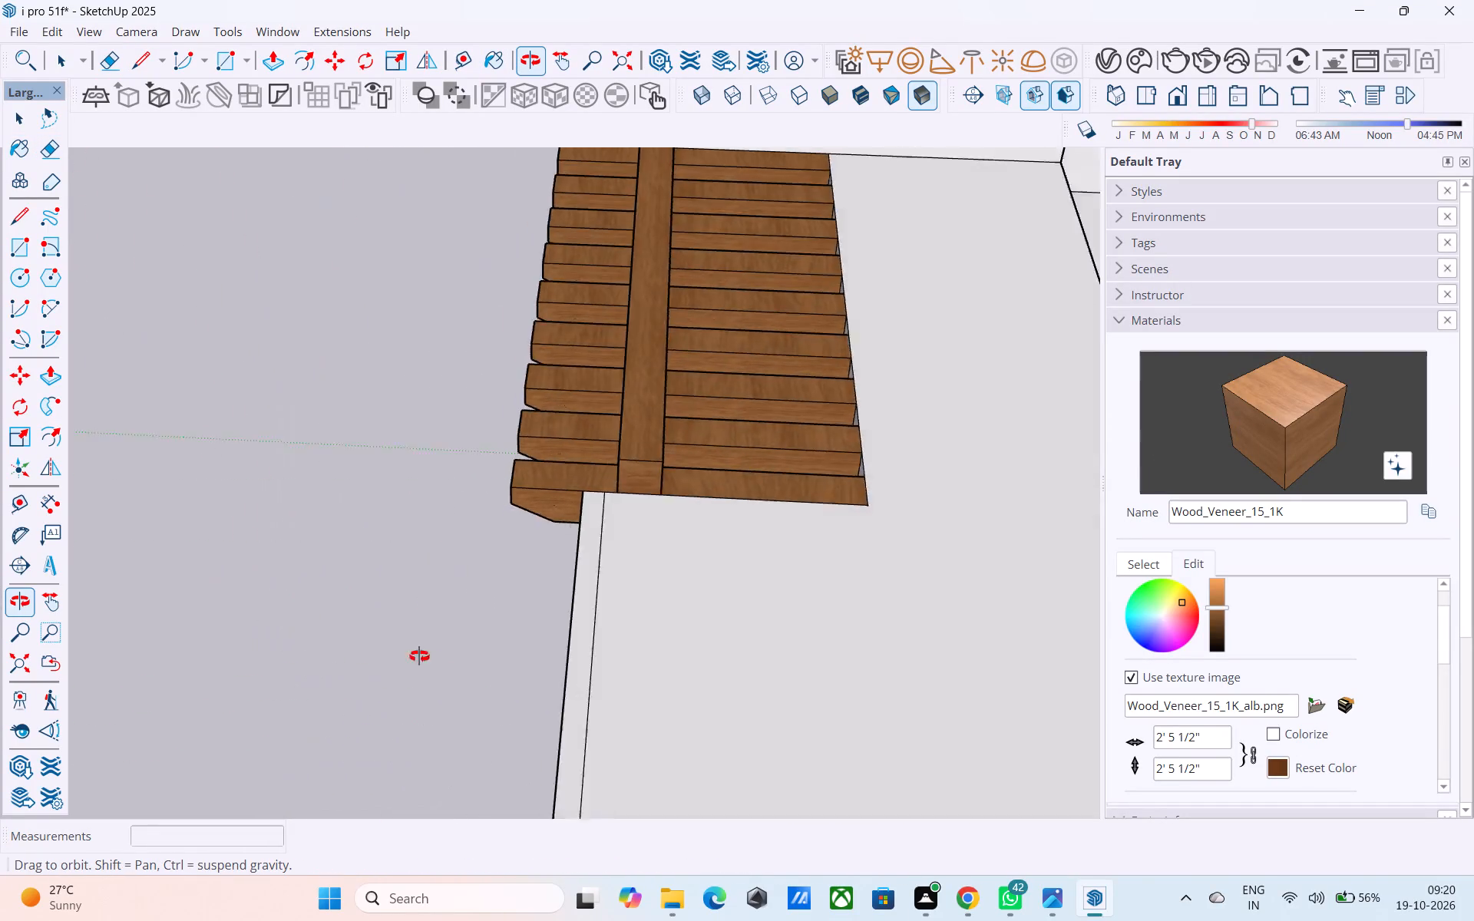
middle_drag(419, 656, 962, 371)
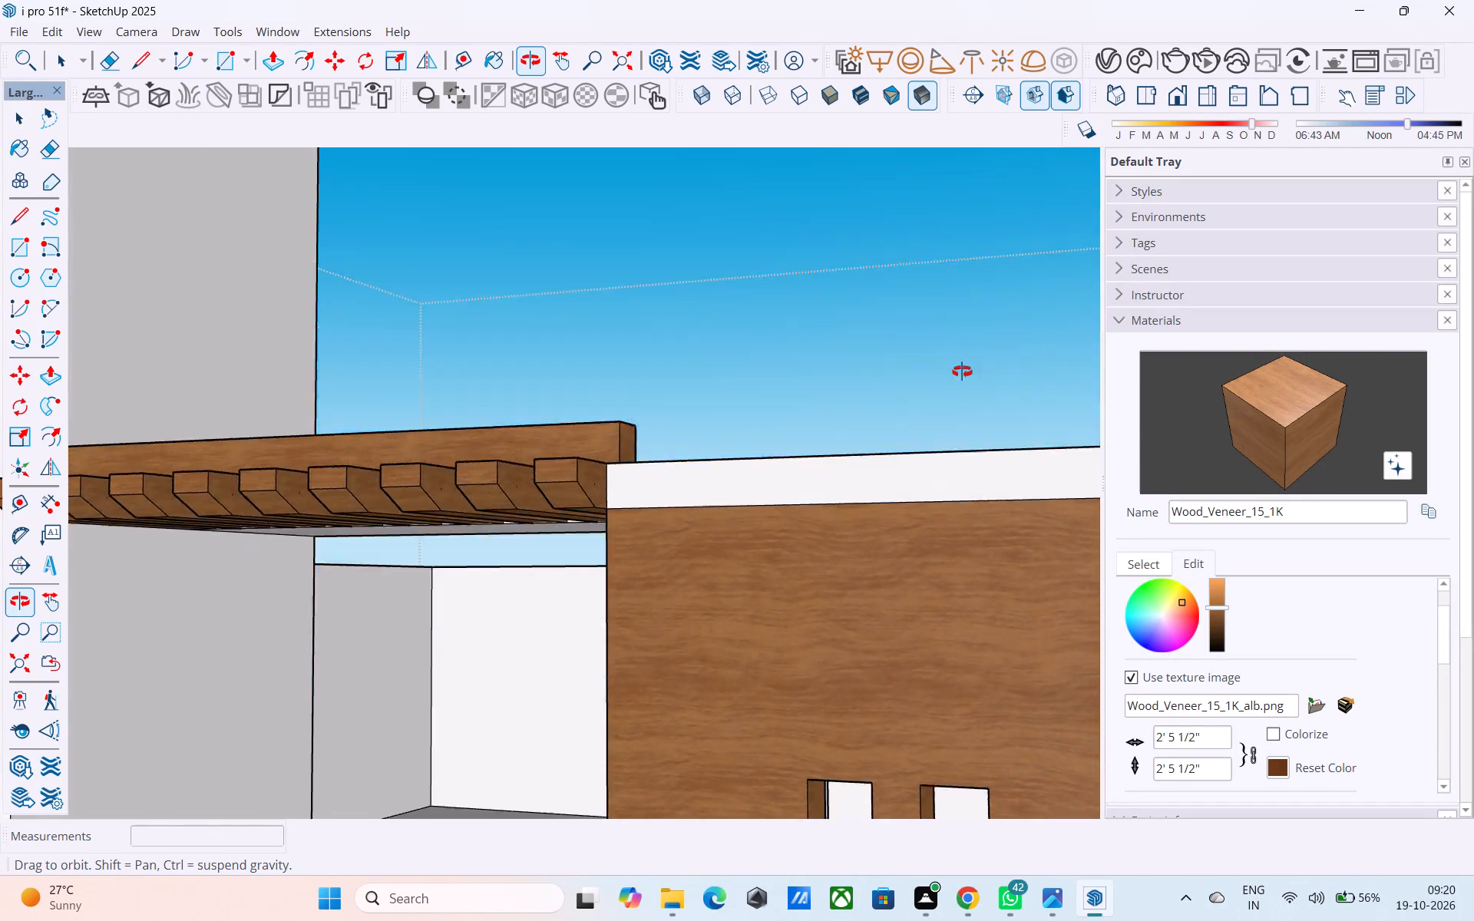
middle_drag(962, 371, 1091, 210)
scroll(944, 305, down, 5)
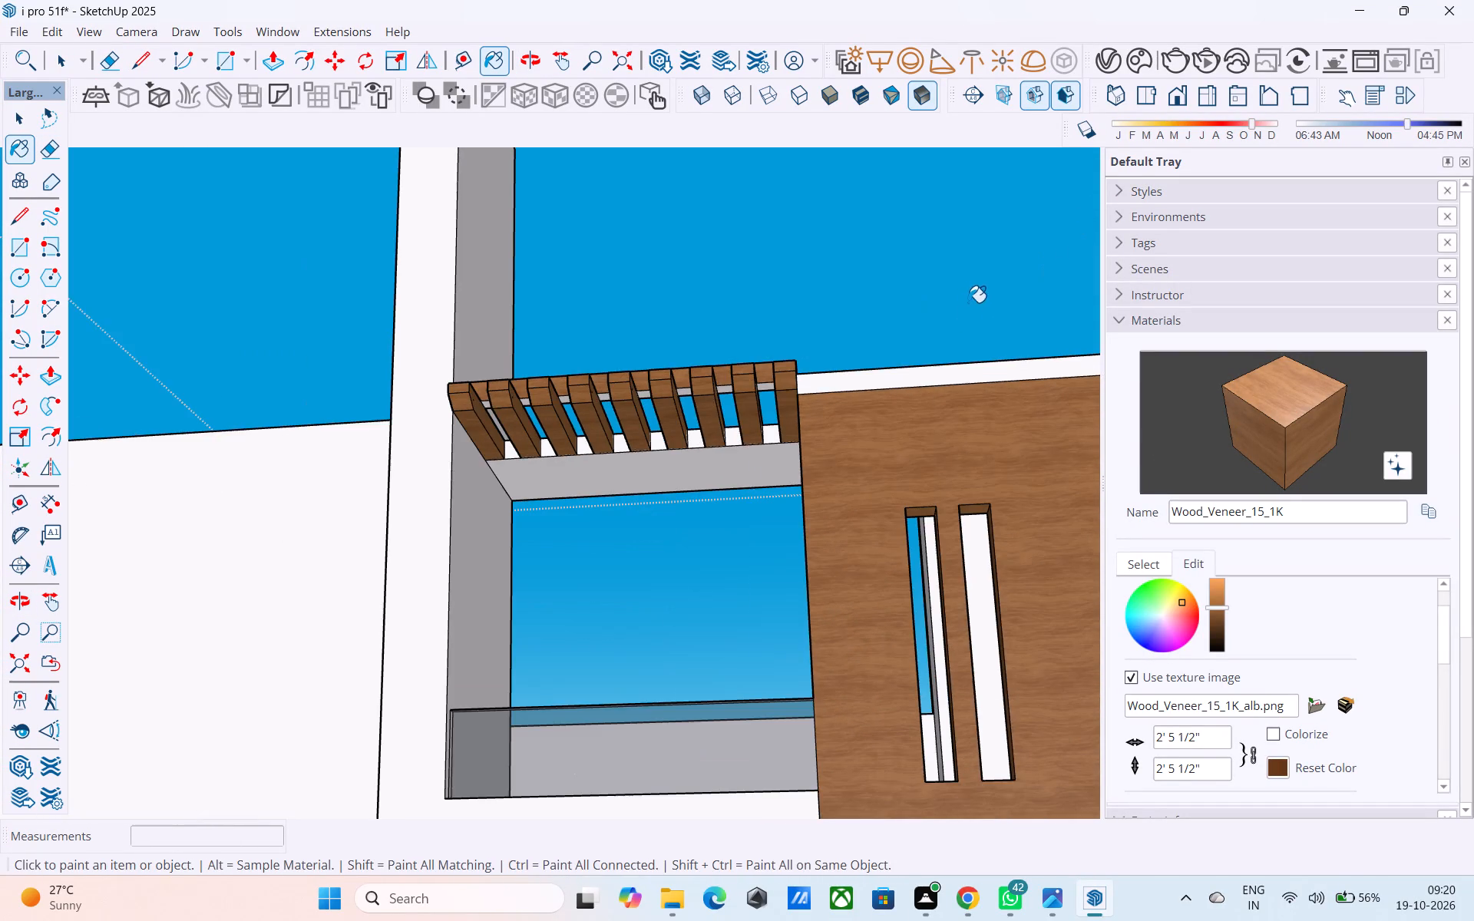
middle_drag(762, 395, 713, 374)
scroll(630, 434, up, 9)
scroll(537, 483, up, 1)
key(space)
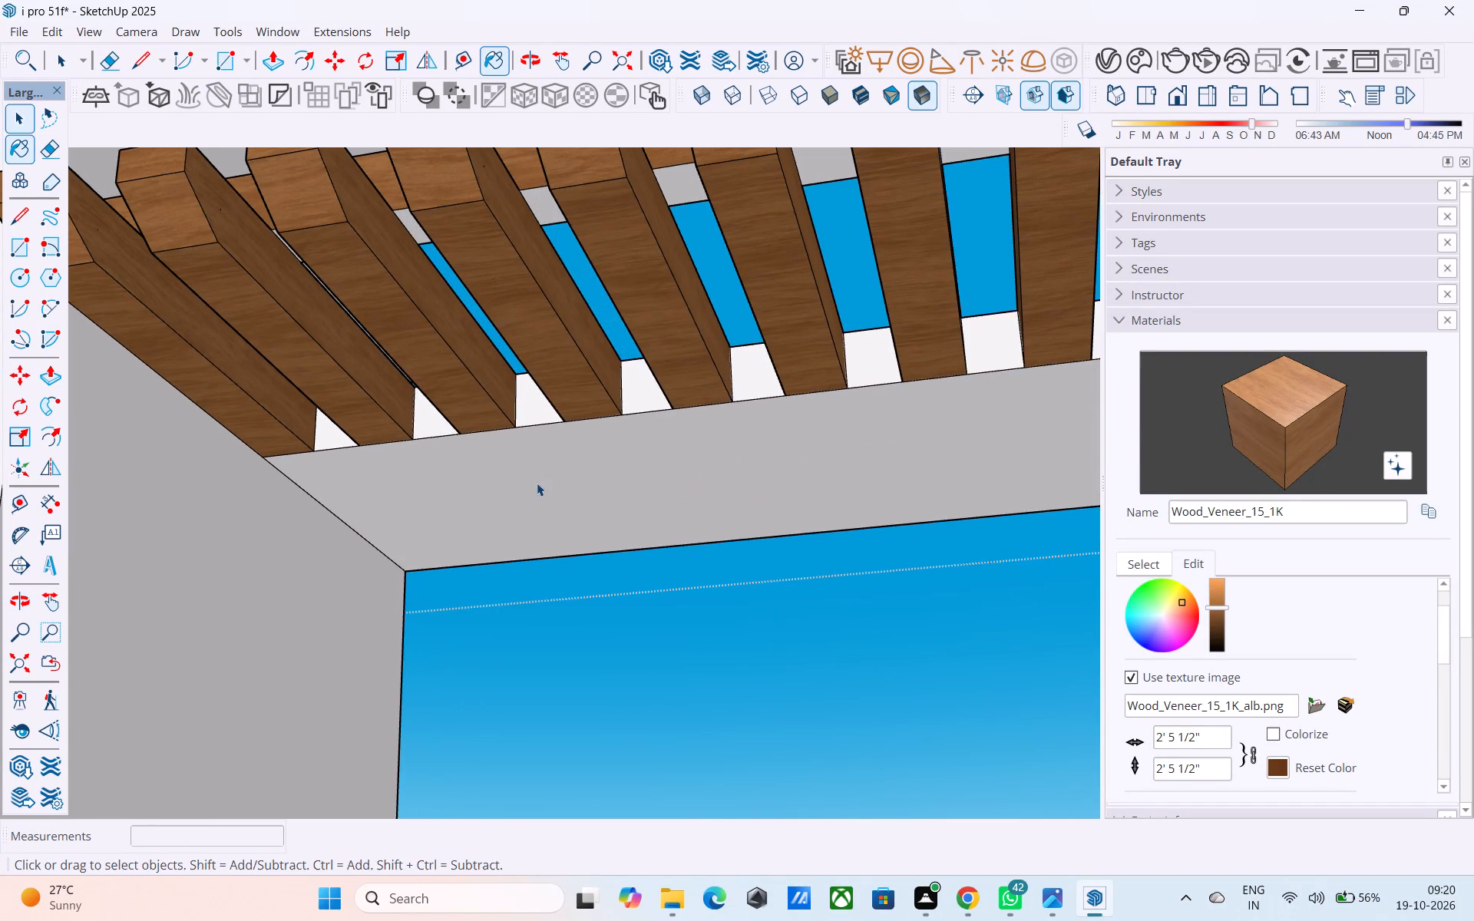
middle_drag(527, 443, 497, 363)
scroll(395, 451, up, 2)
click(415, 442)
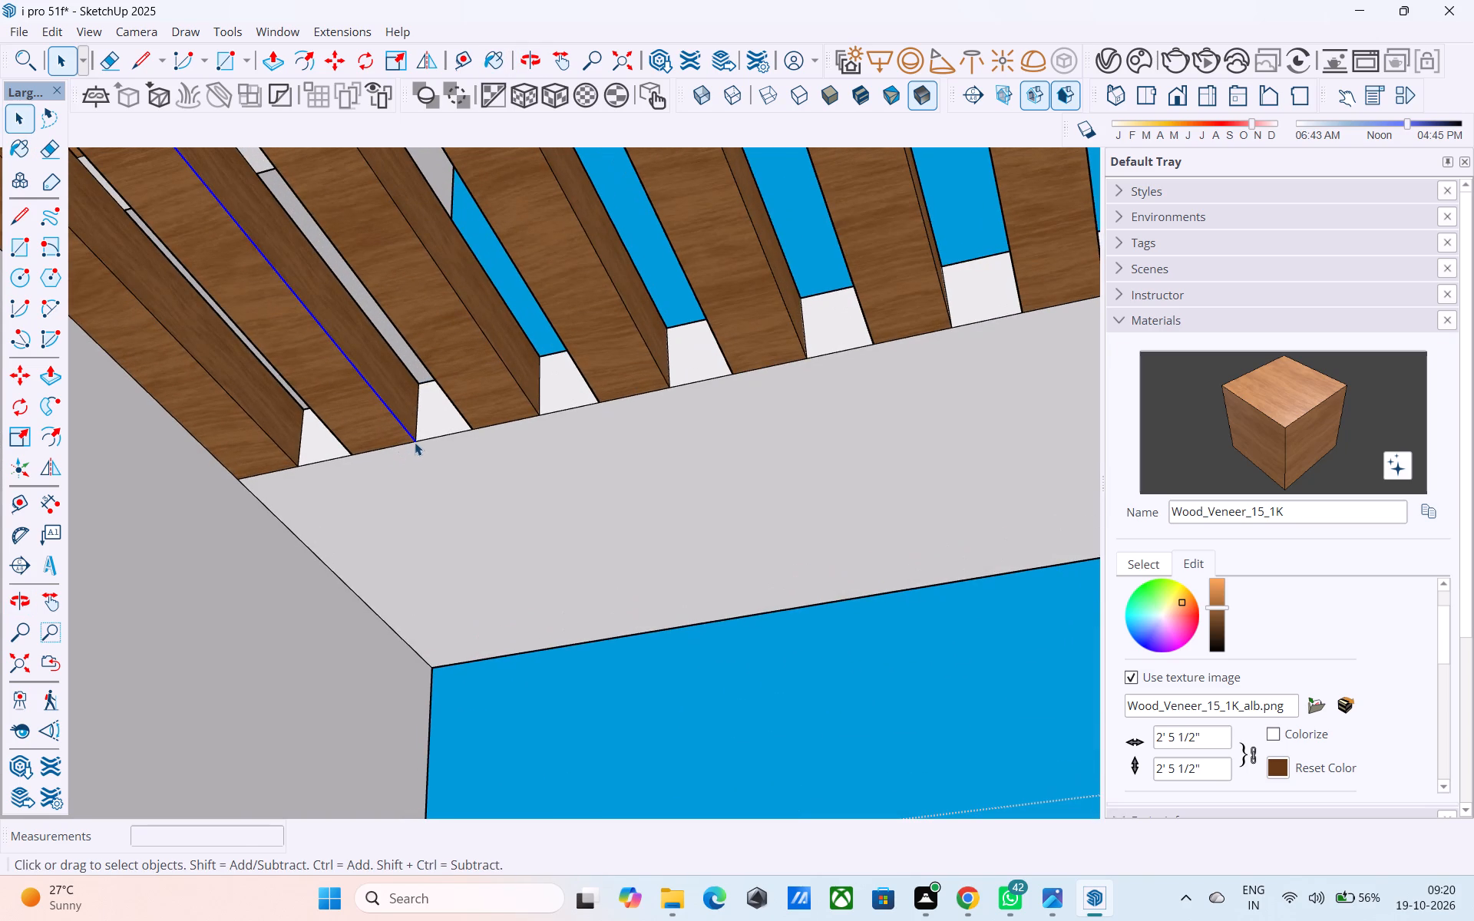
click(420, 442)
scroll(415, 444, down, 5)
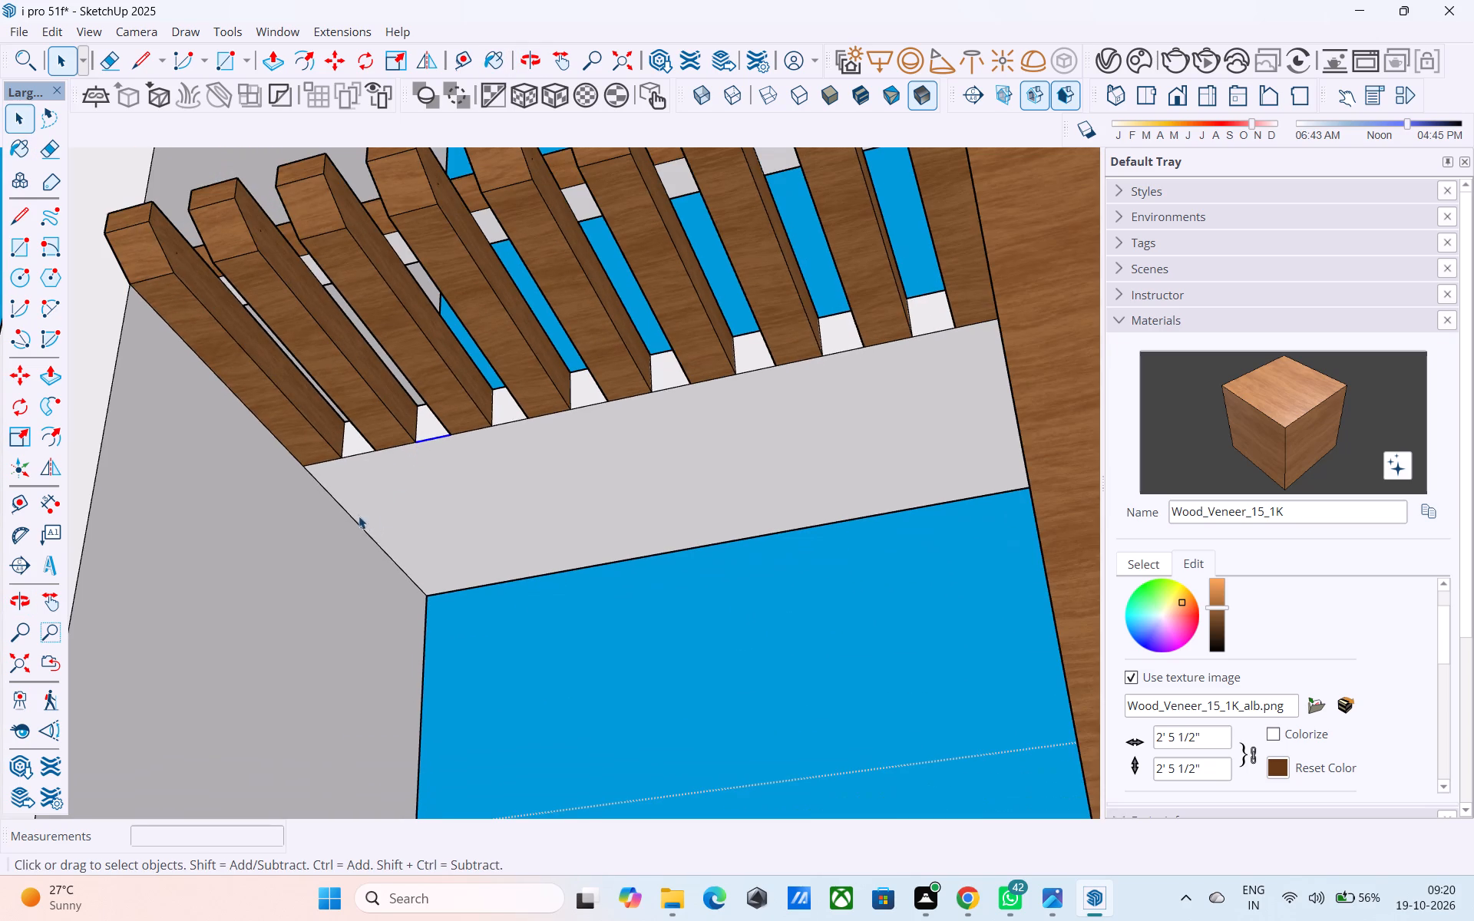
middle_drag(327, 500, 323, 493)
key(l)
click(300, 473)
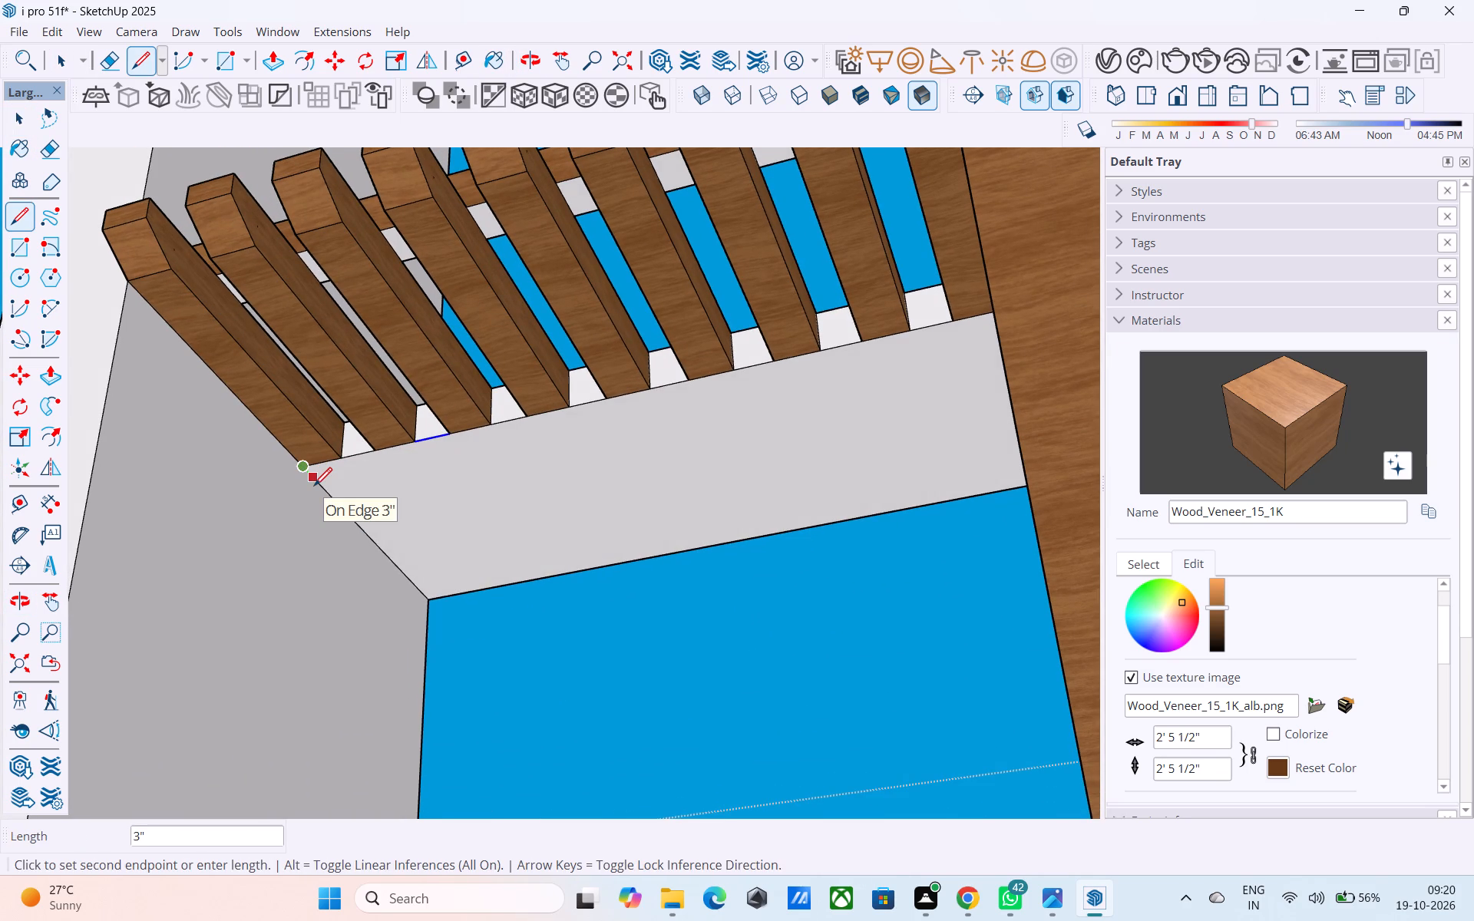
text(6")
key(Return)
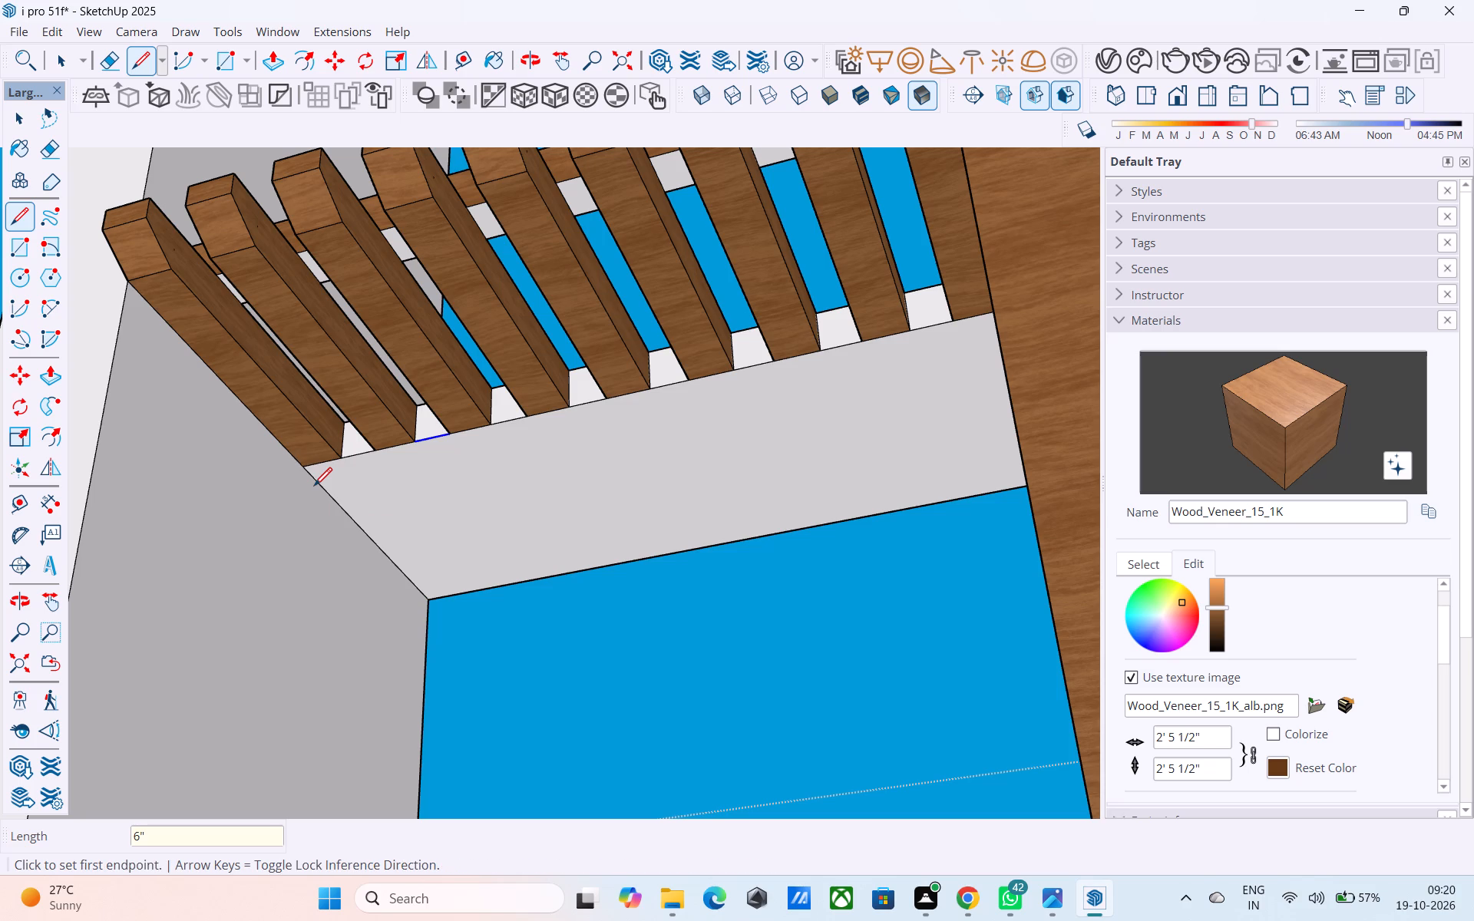
Draw an 8' line across the balcony ceiling from the 6" mark to the opposite wall, parallel to the pergola opening.
click(326, 493)
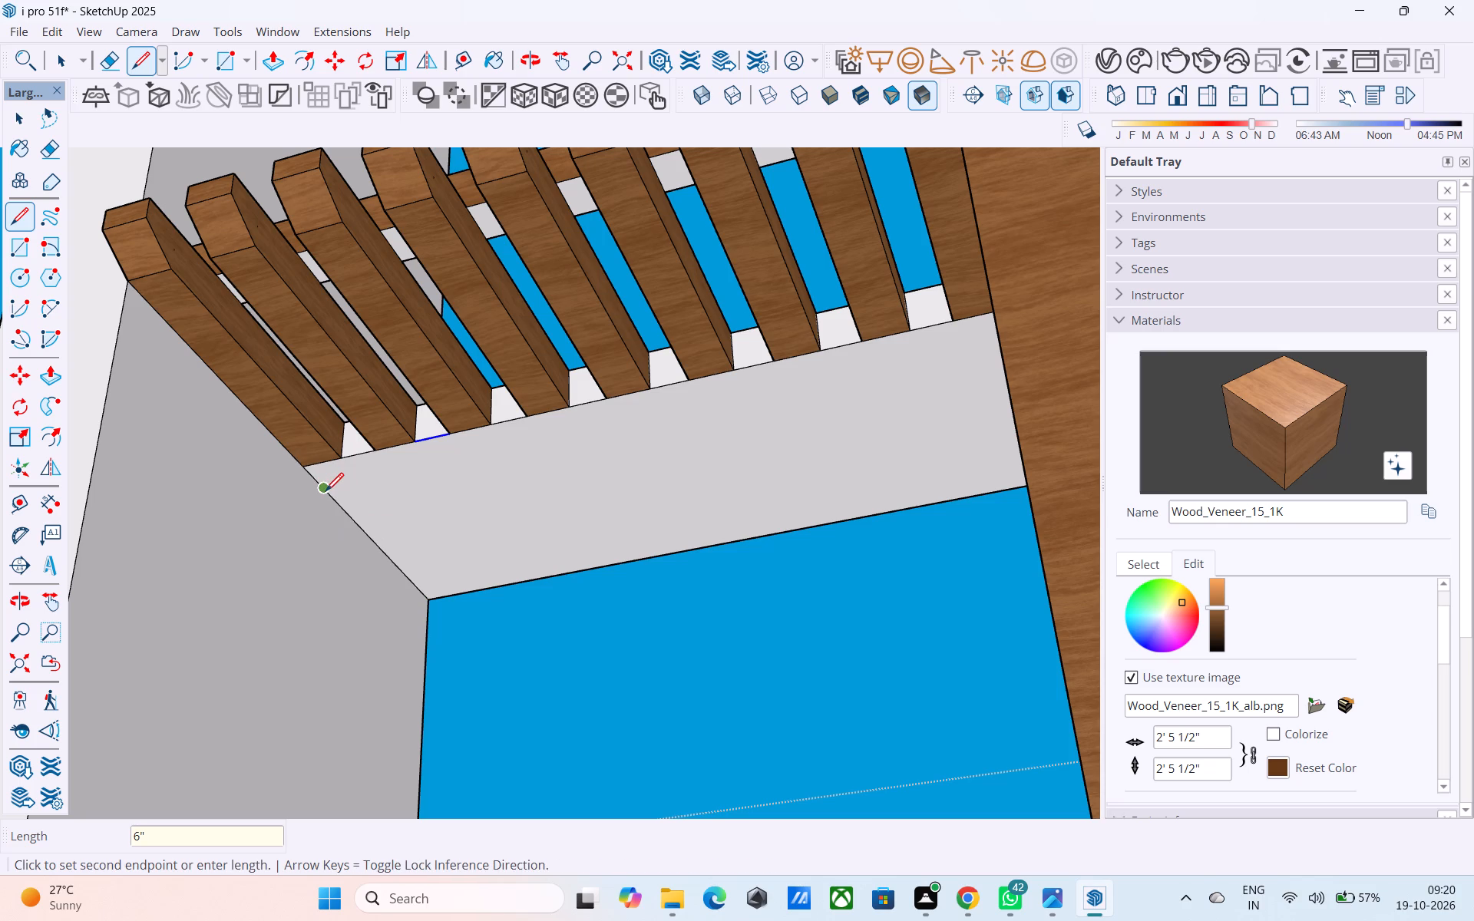
middle_drag(663, 460, 658, 461)
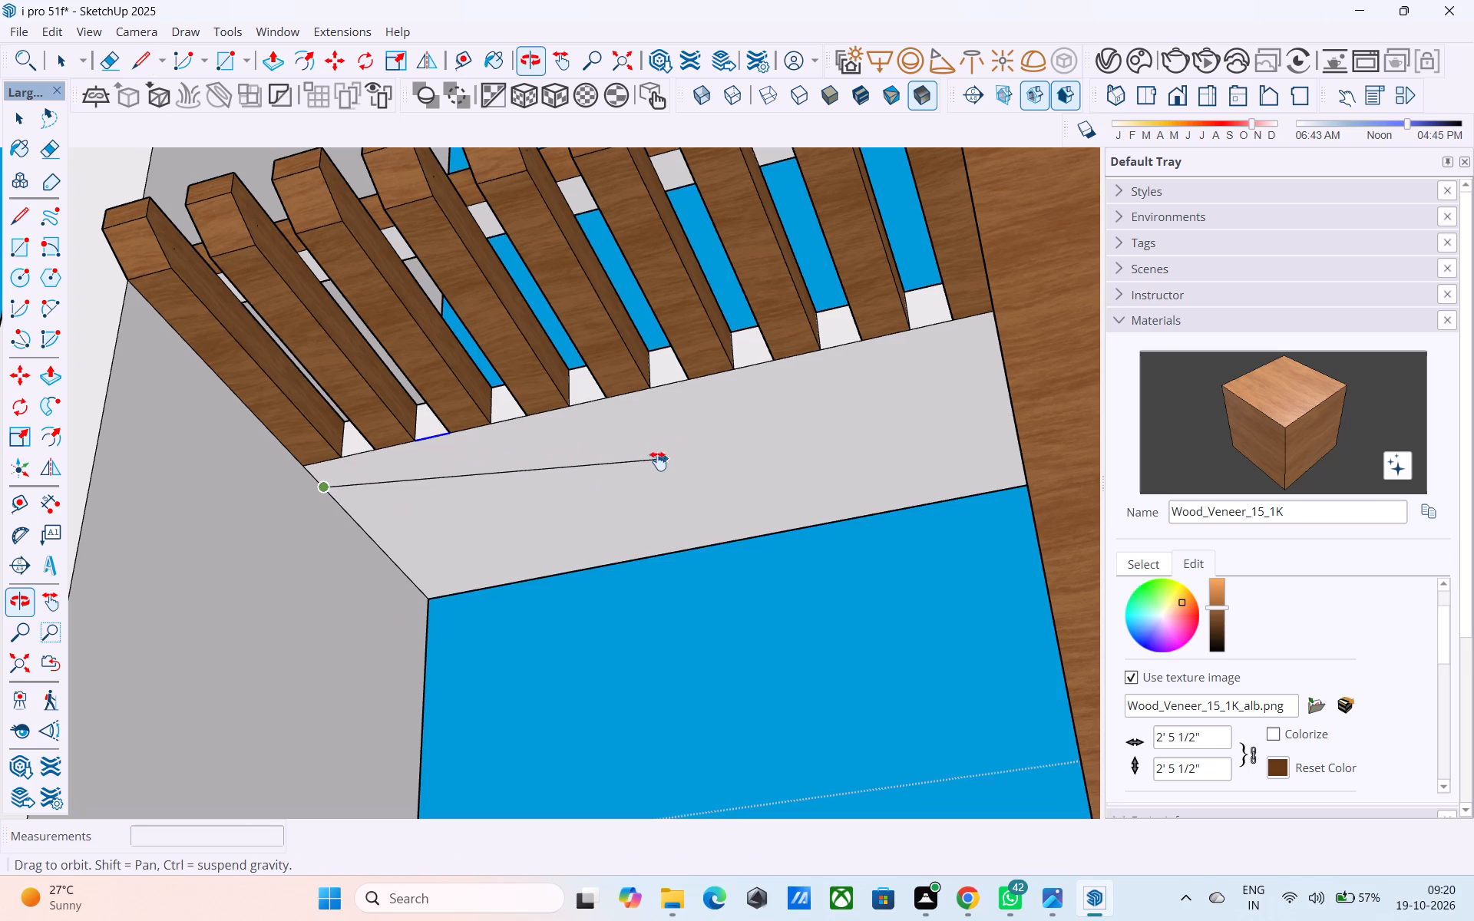
middle_drag(658, 461, 755, 503)
click(839, 496)
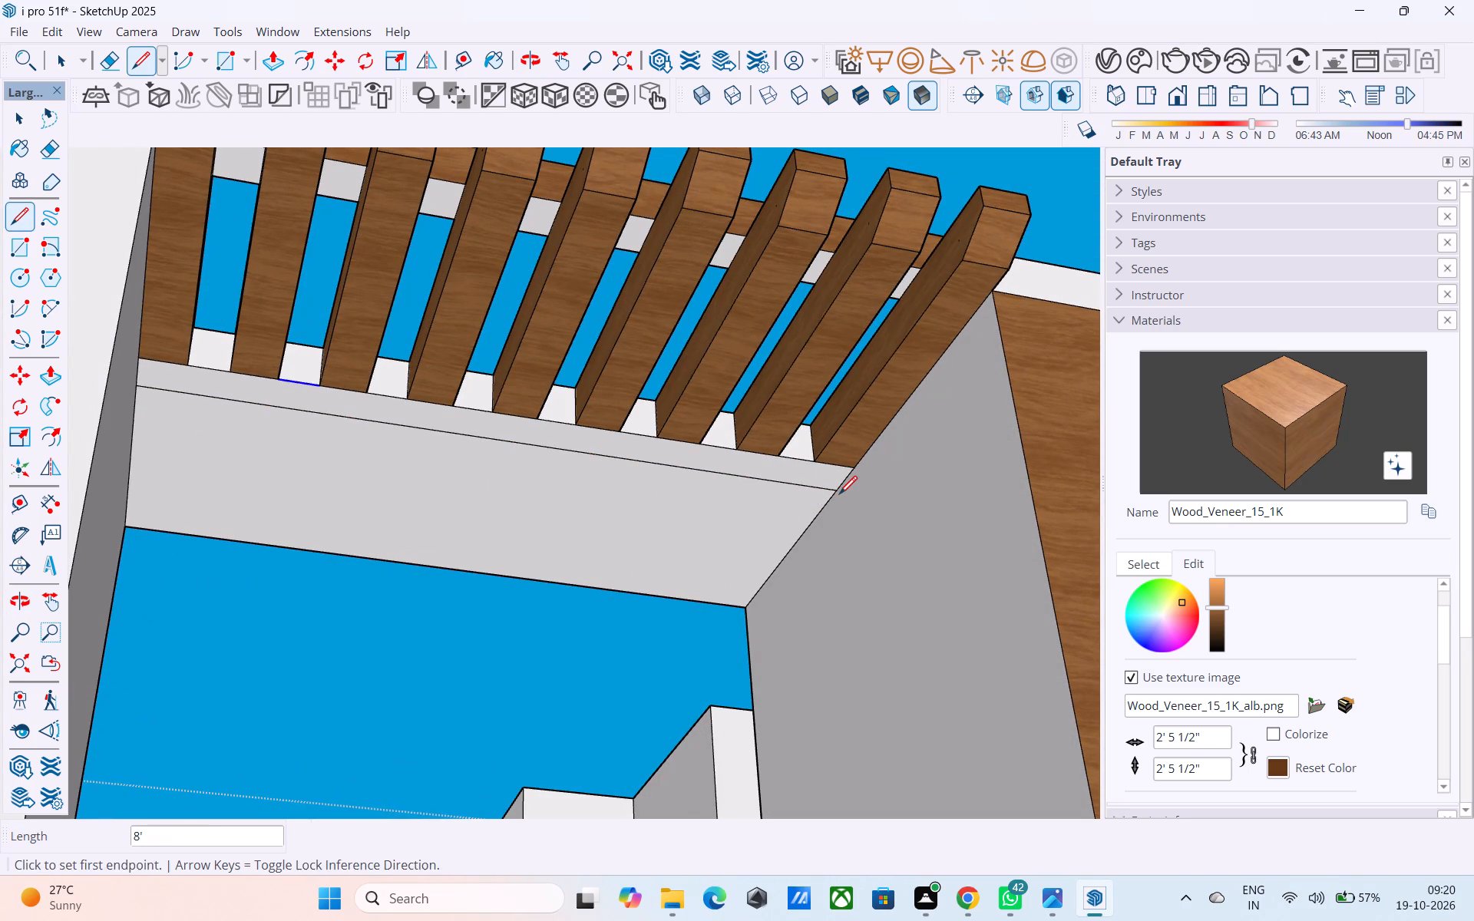
Push/Pull the 6" ceiling strip down 10' to the balcony floor, forming a back wall beneath the pergola.
key(space)
click(814, 481)
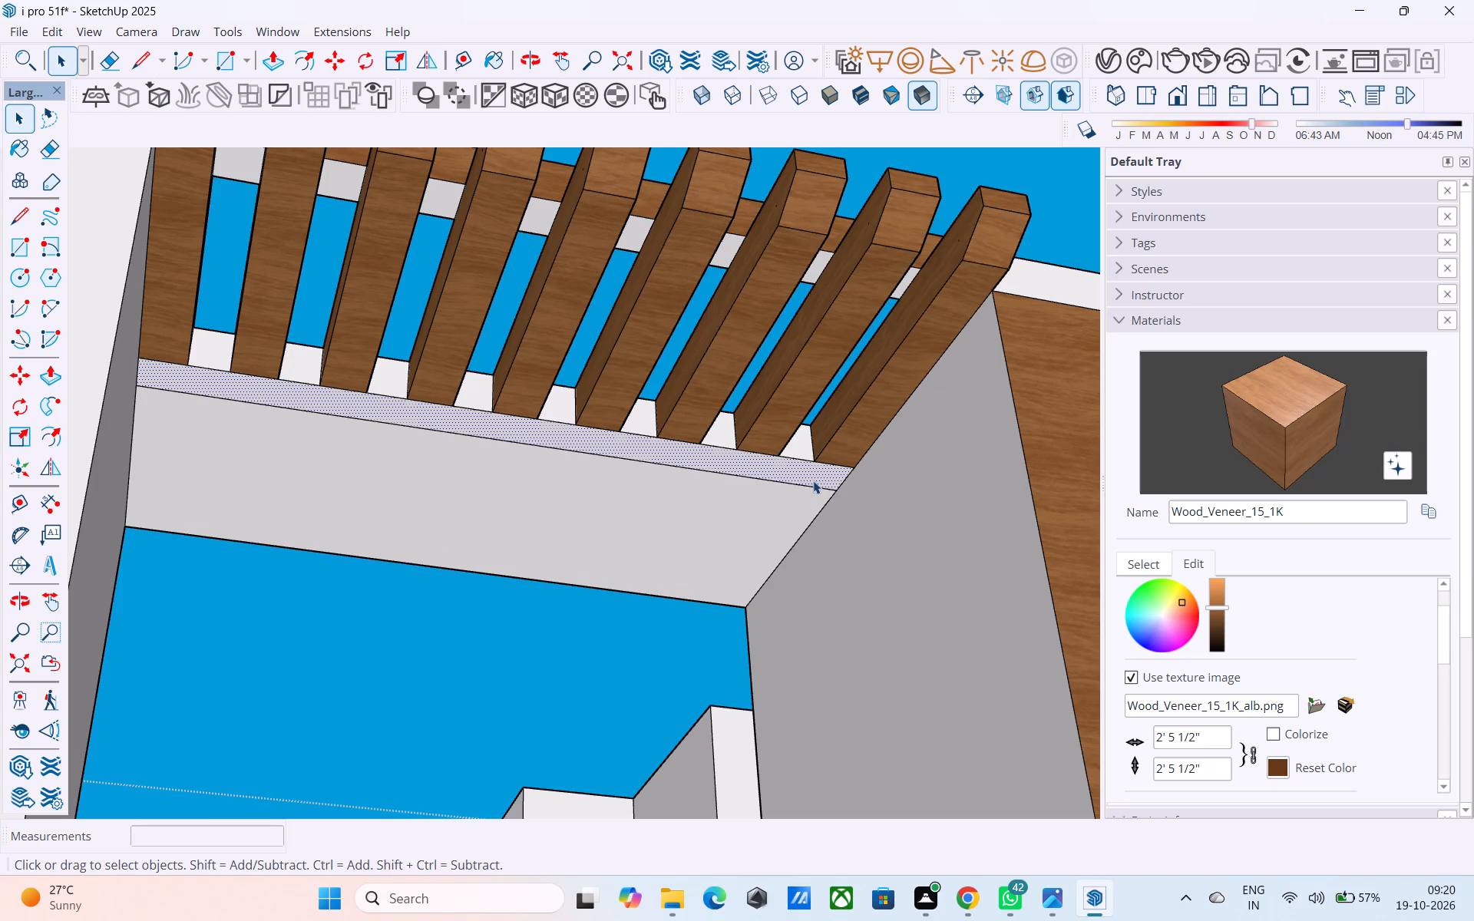
key(p)
click(814, 480)
scroll(811, 511, down, 7)
middle_drag(805, 519, 784, 595)
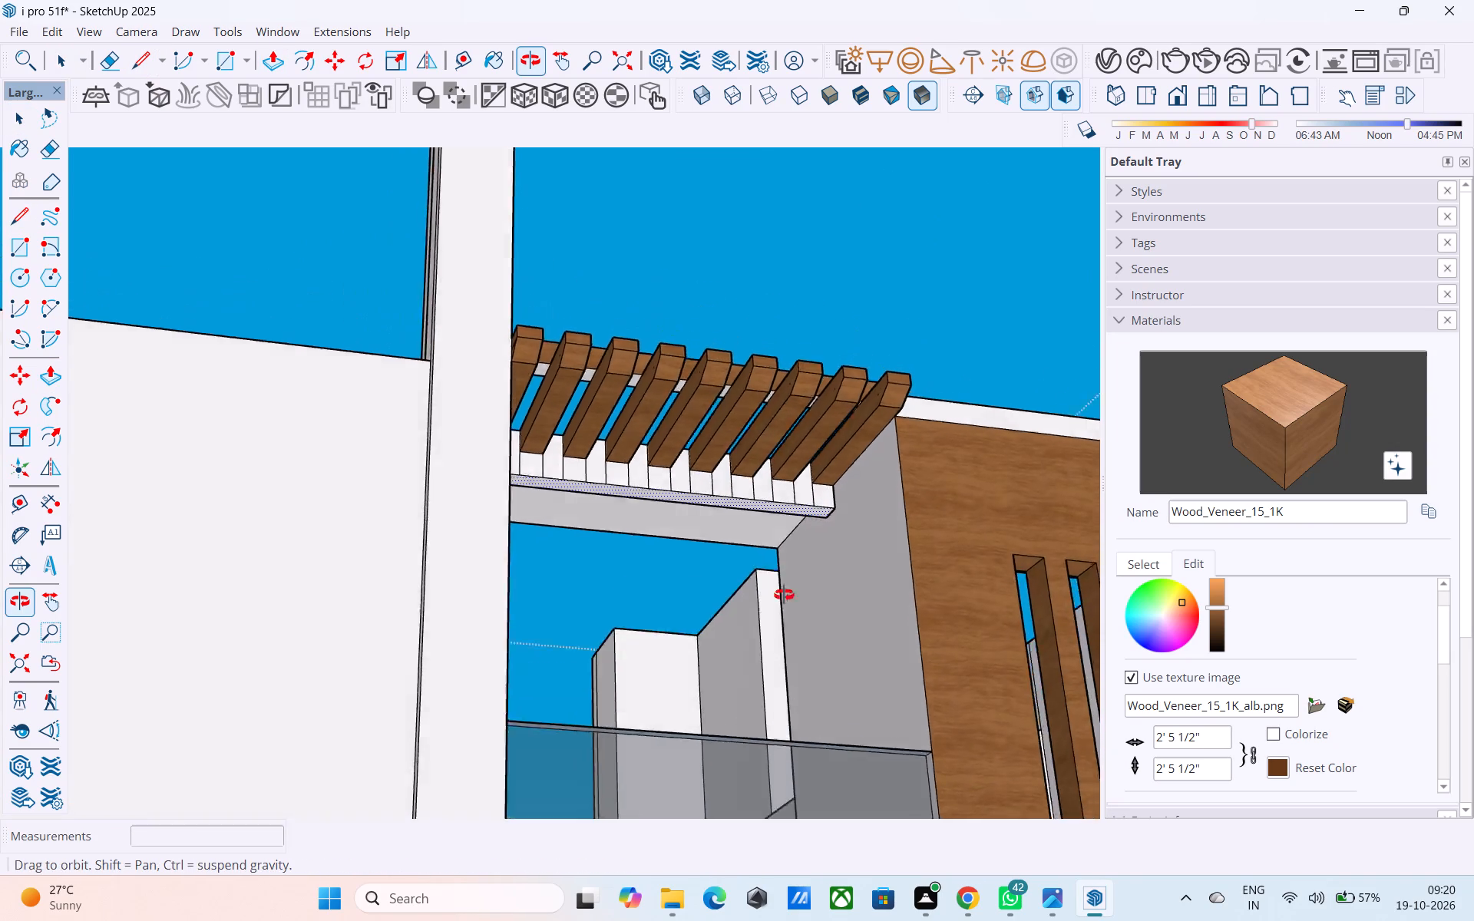
middle_drag(784, 595, 726, 781)
scroll(724, 784, down, 4)
middle_drag(724, 784, 677, 718)
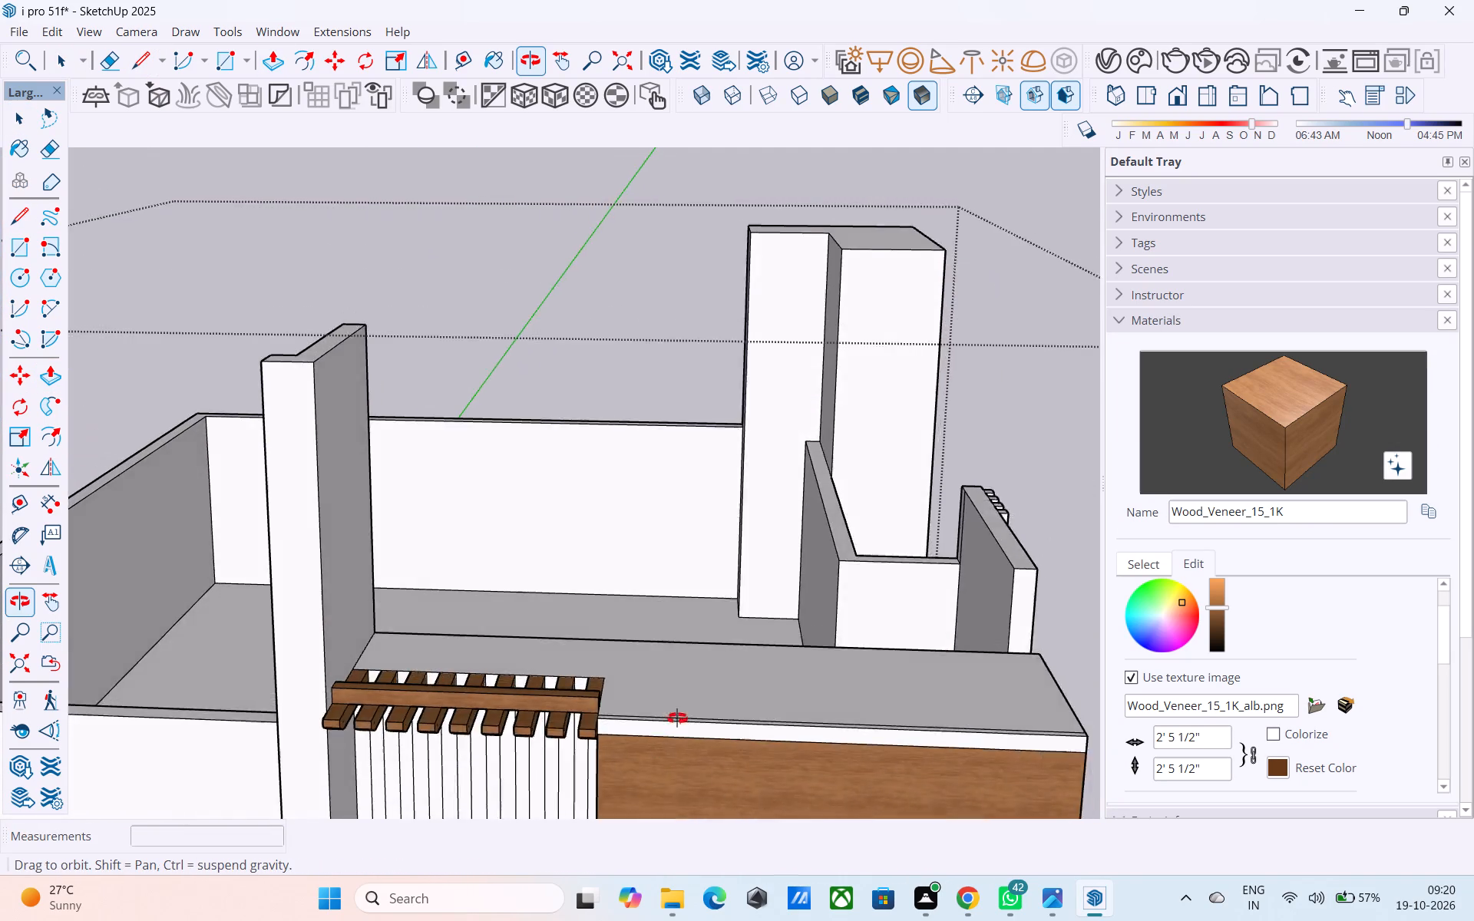
middle_drag(677, 718, 663, 651)
middle_drag(558, 685, 778, 445)
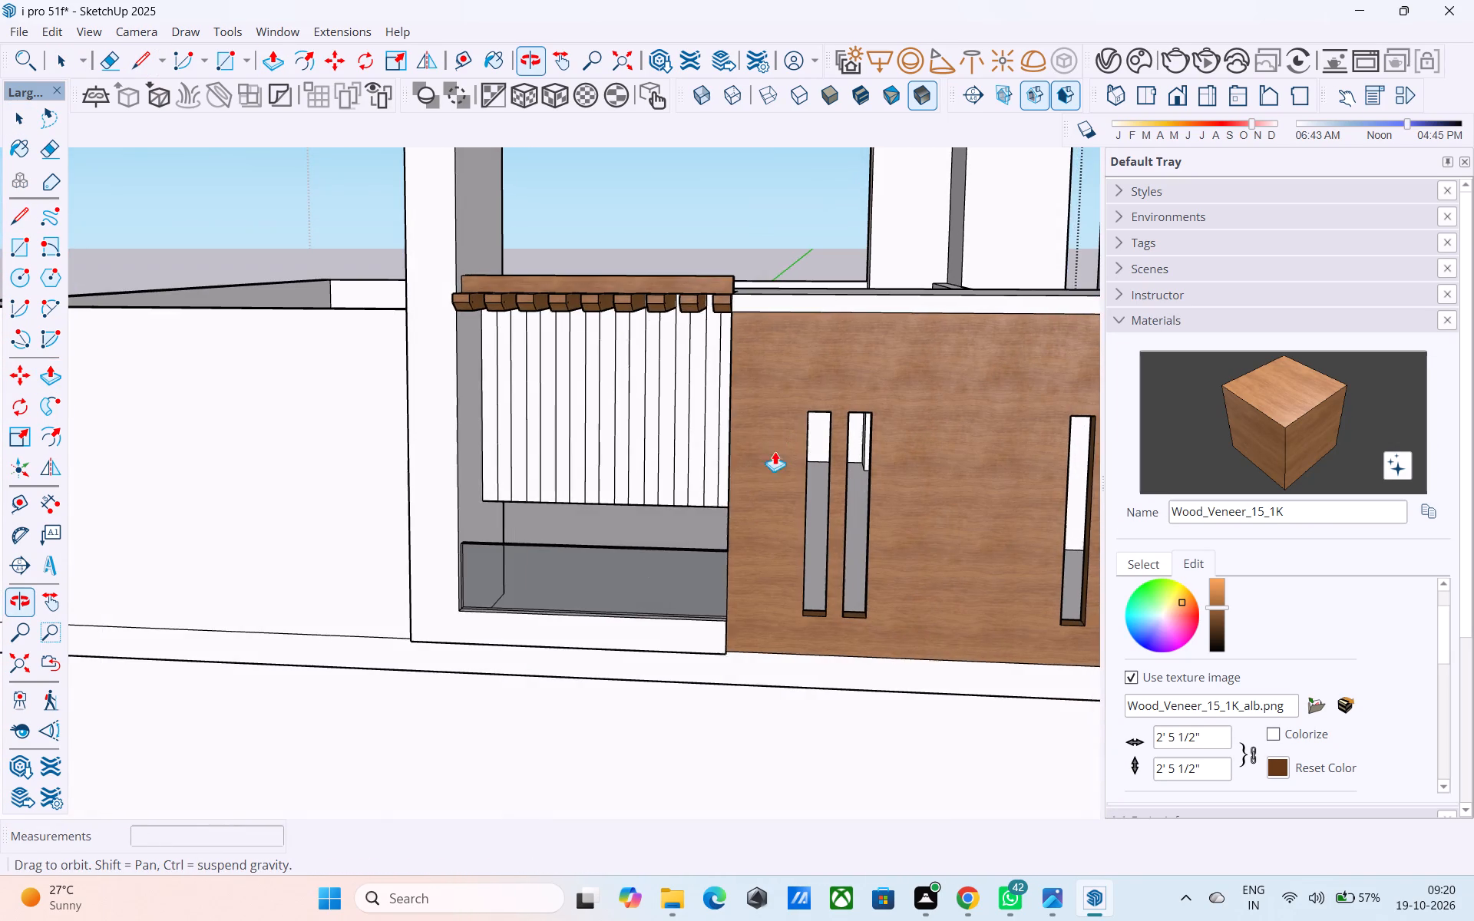
middle_drag(686, 531, 675, 555)
scroll(663, 567, up, 2)
middle_drag(623, 623, 598, 666)
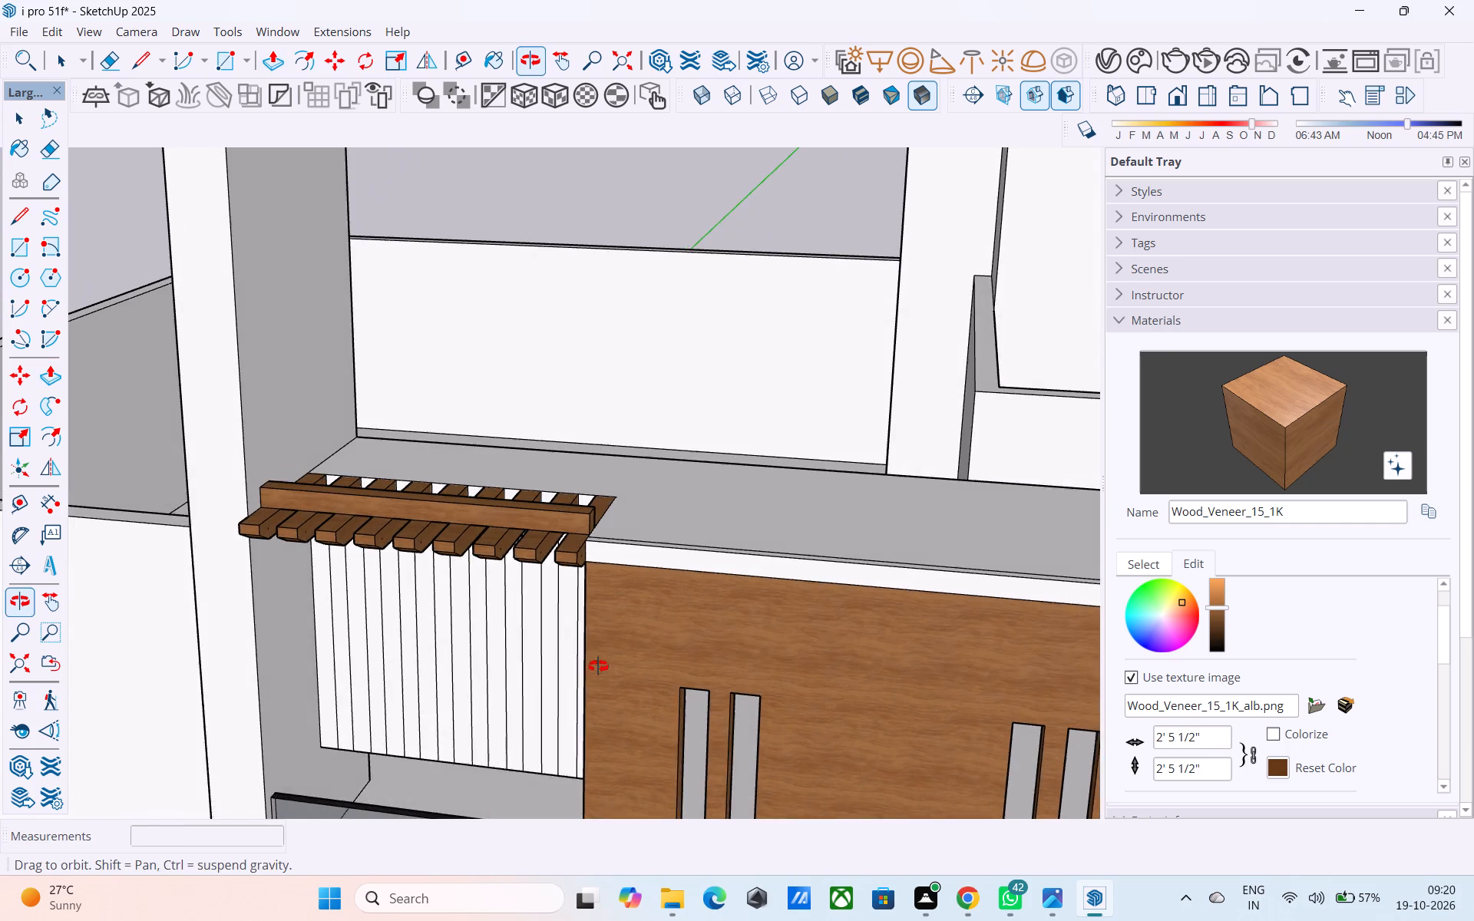
middle_drag(598, 666, 595, 668)
scroll(392, 726, down, 2)
middle_drag(392, 726, 560, 371)
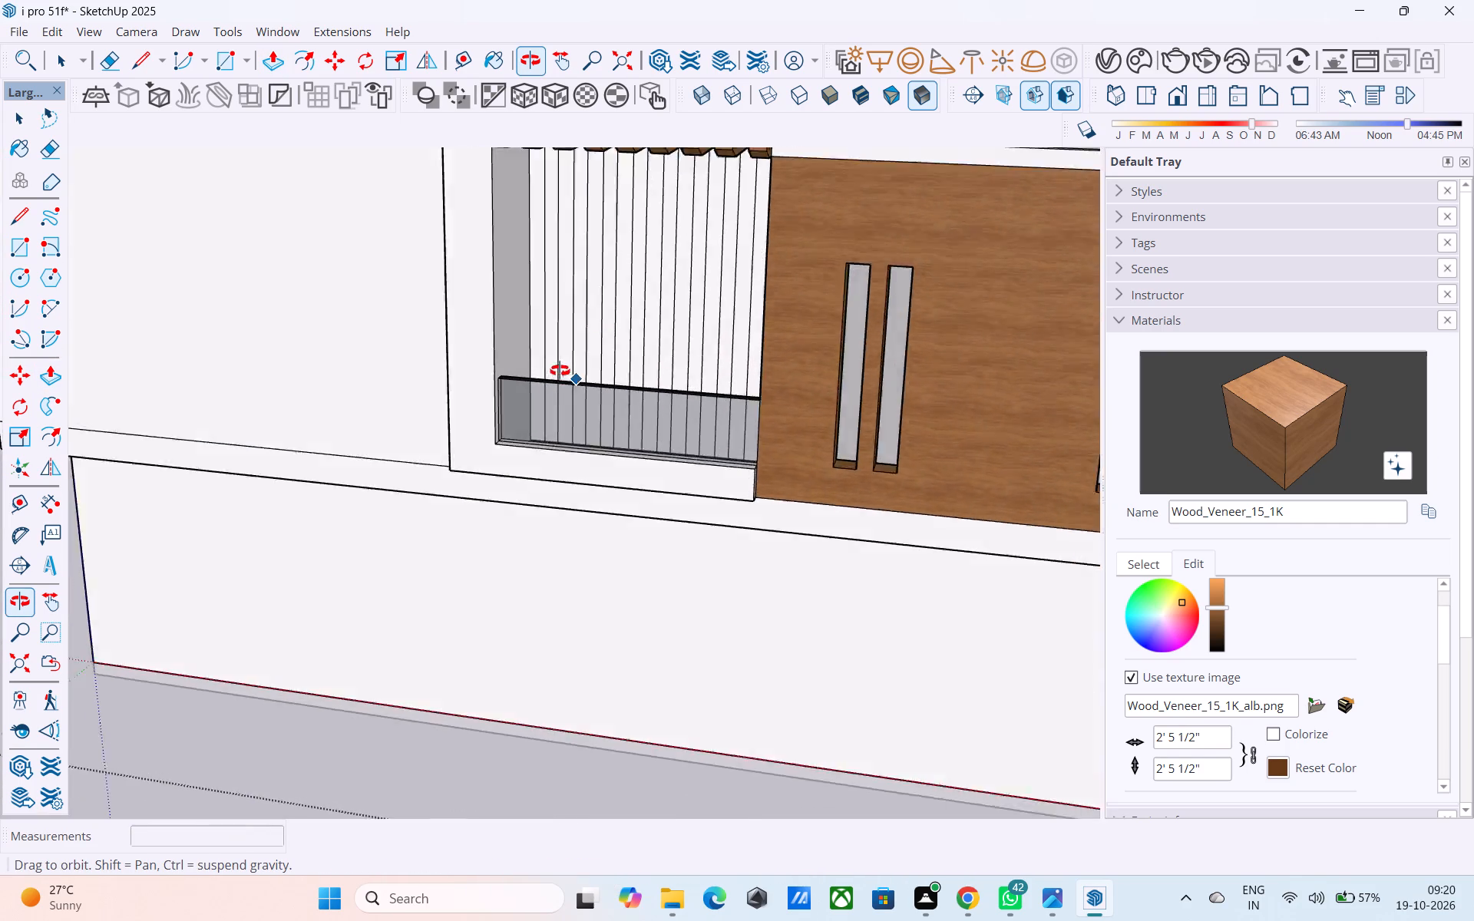
middle_drag(560, 371, 542, 394)
scroll(362, 636, up, 4)
click(365, 636)
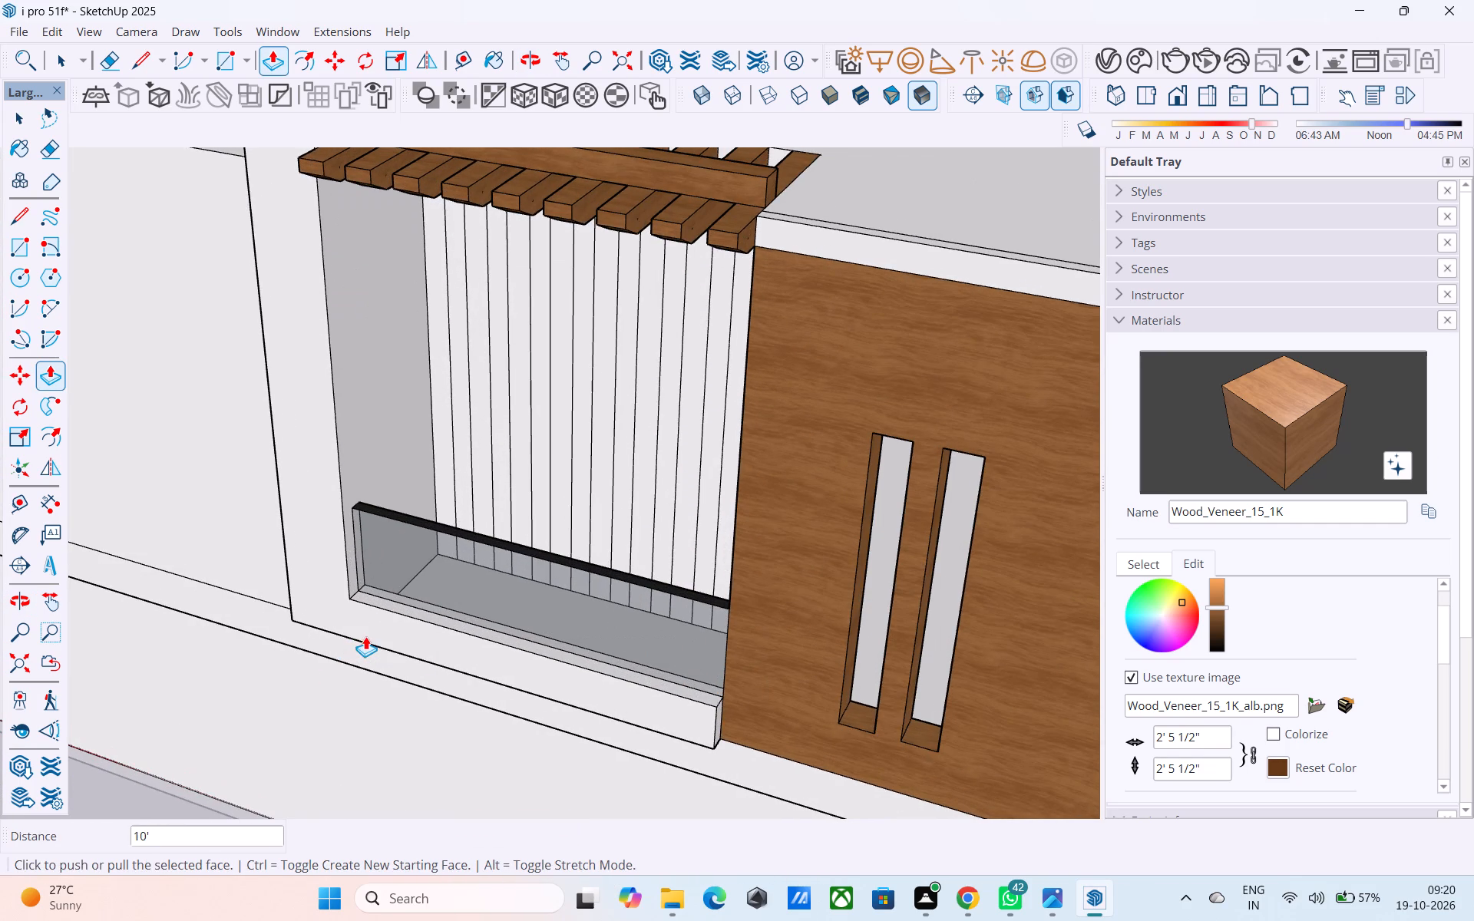
Erase the vertical lines dividing the front face of the new balcony back wall.
middle_drag(634, 459, 832, 378)
key(e)
drag(784, 371, 782, 371)
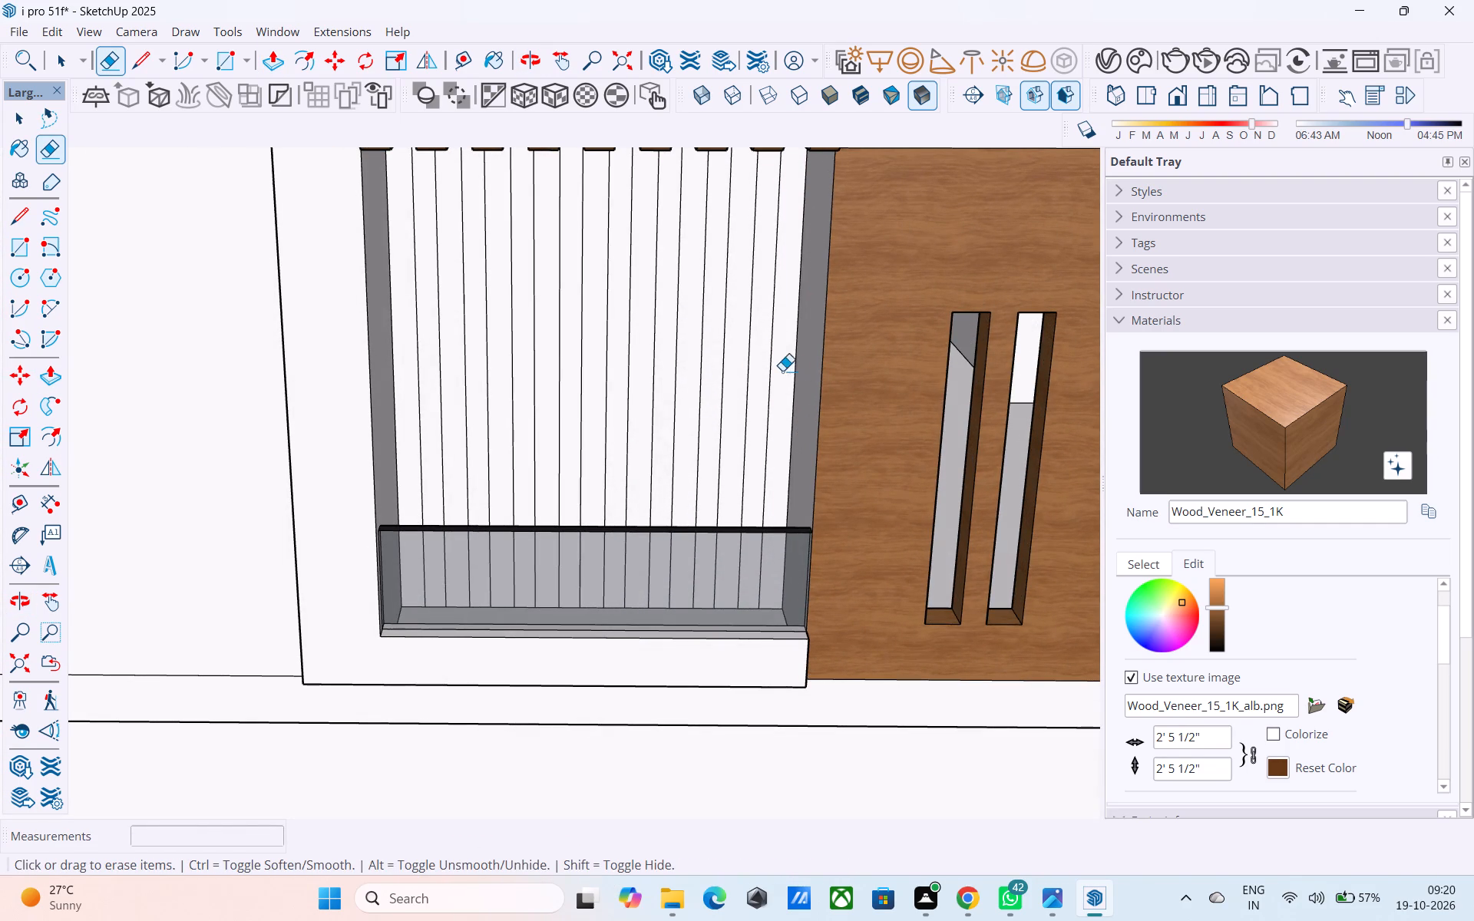
drag(782, 371, 416, 361)
Examine the closed balcony recess and the whole building from the wood-clad corner and the brick-panel side.
scroll(626, 379, down, 3)
middle_drag(634, 397, 582, 406)
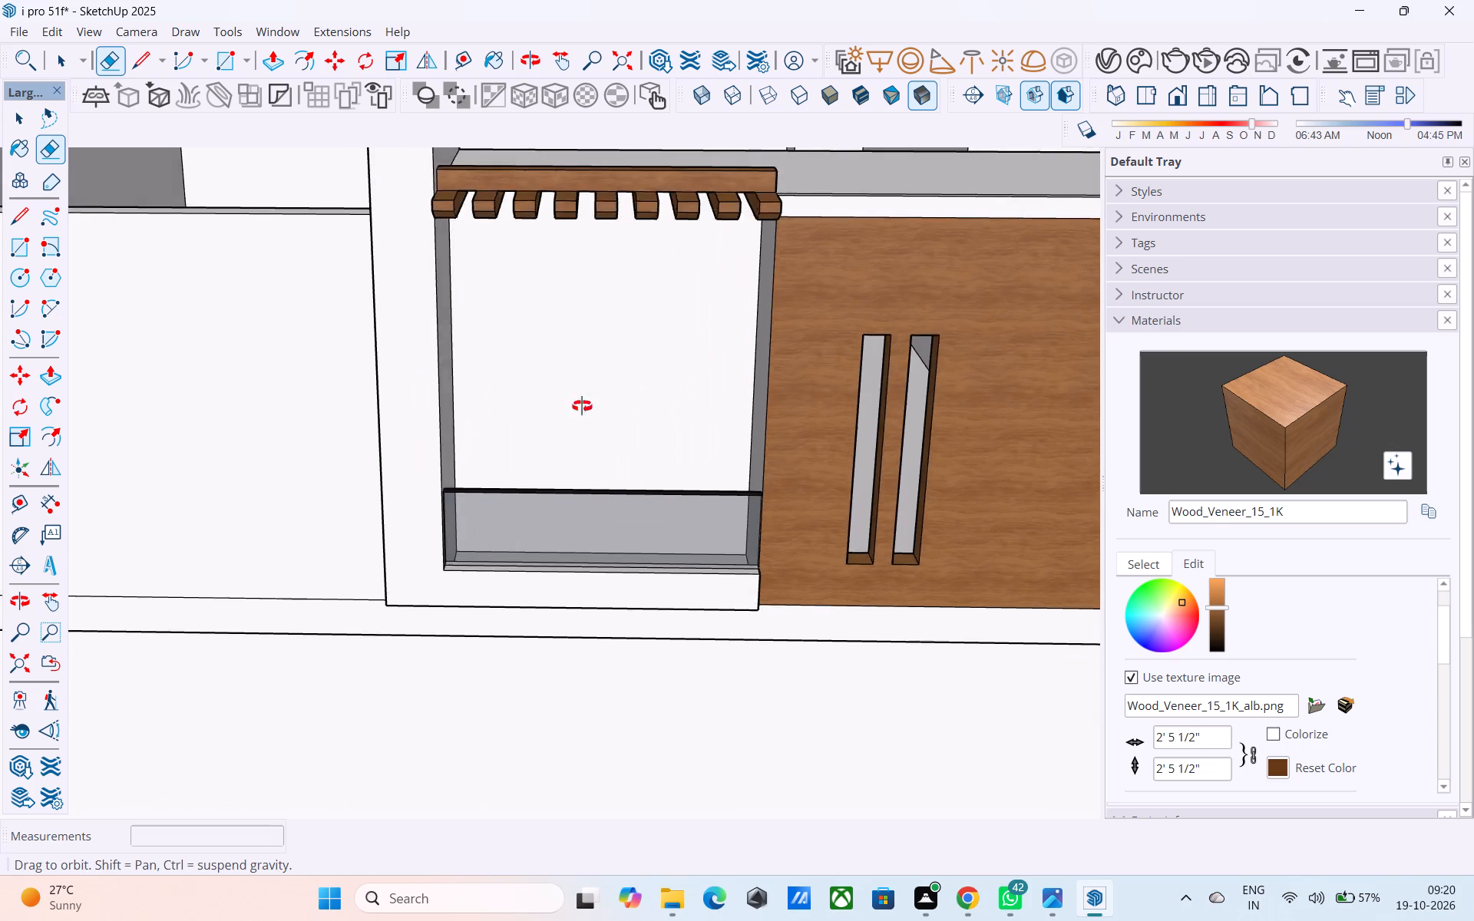
middle_drag(582, 406, 521, 239)
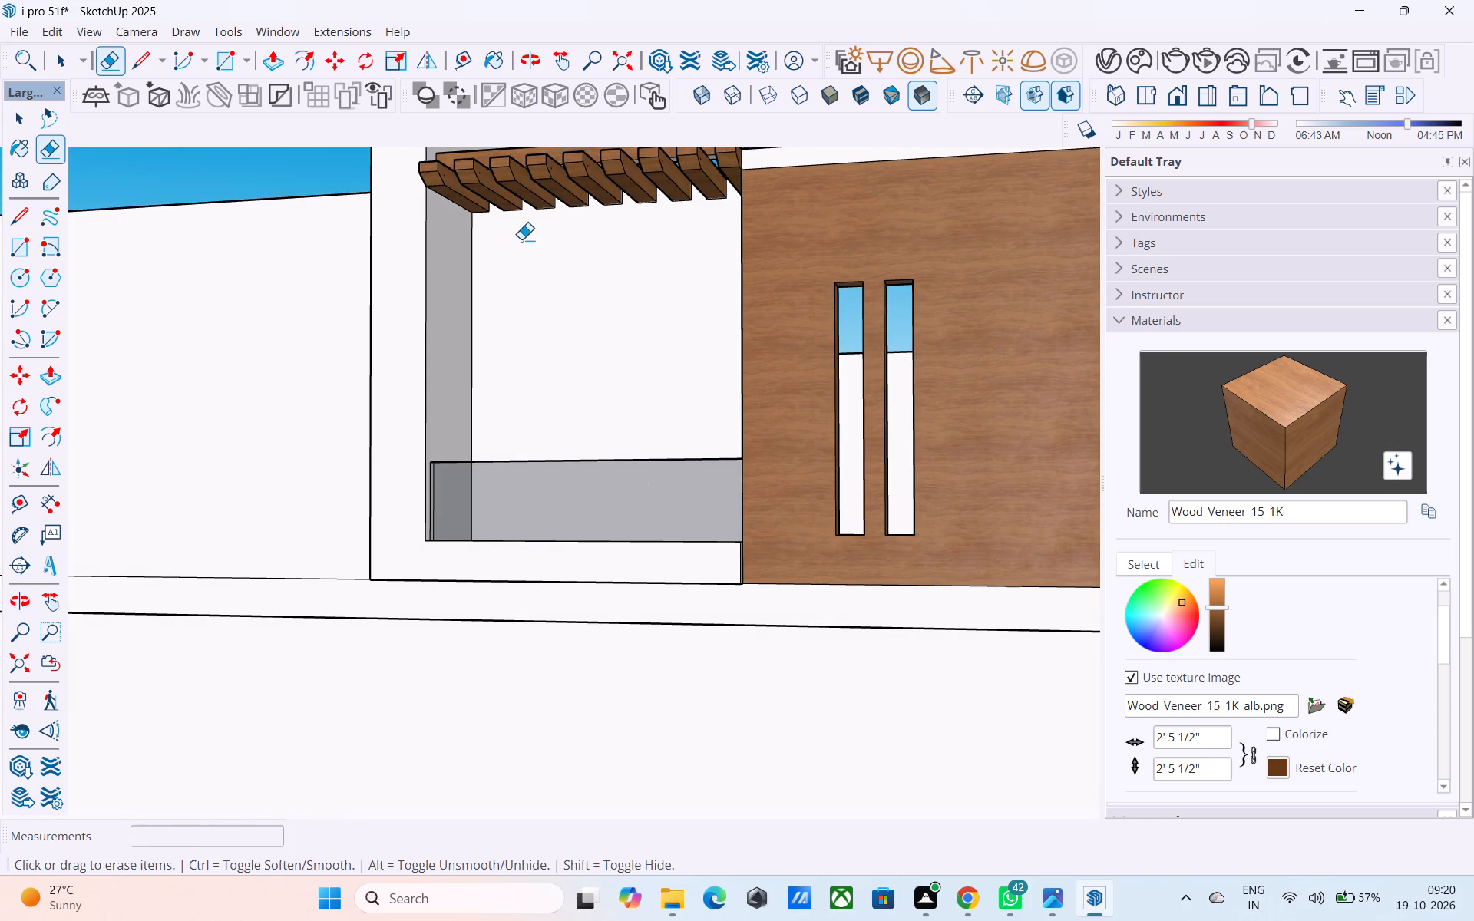
scroll(296, 391, down, 2)
middle_drag(461, 462, 372, 502)
scroll(365, 498, down, 4)
middle_drag(450, 445, 474, 427)
key(space)
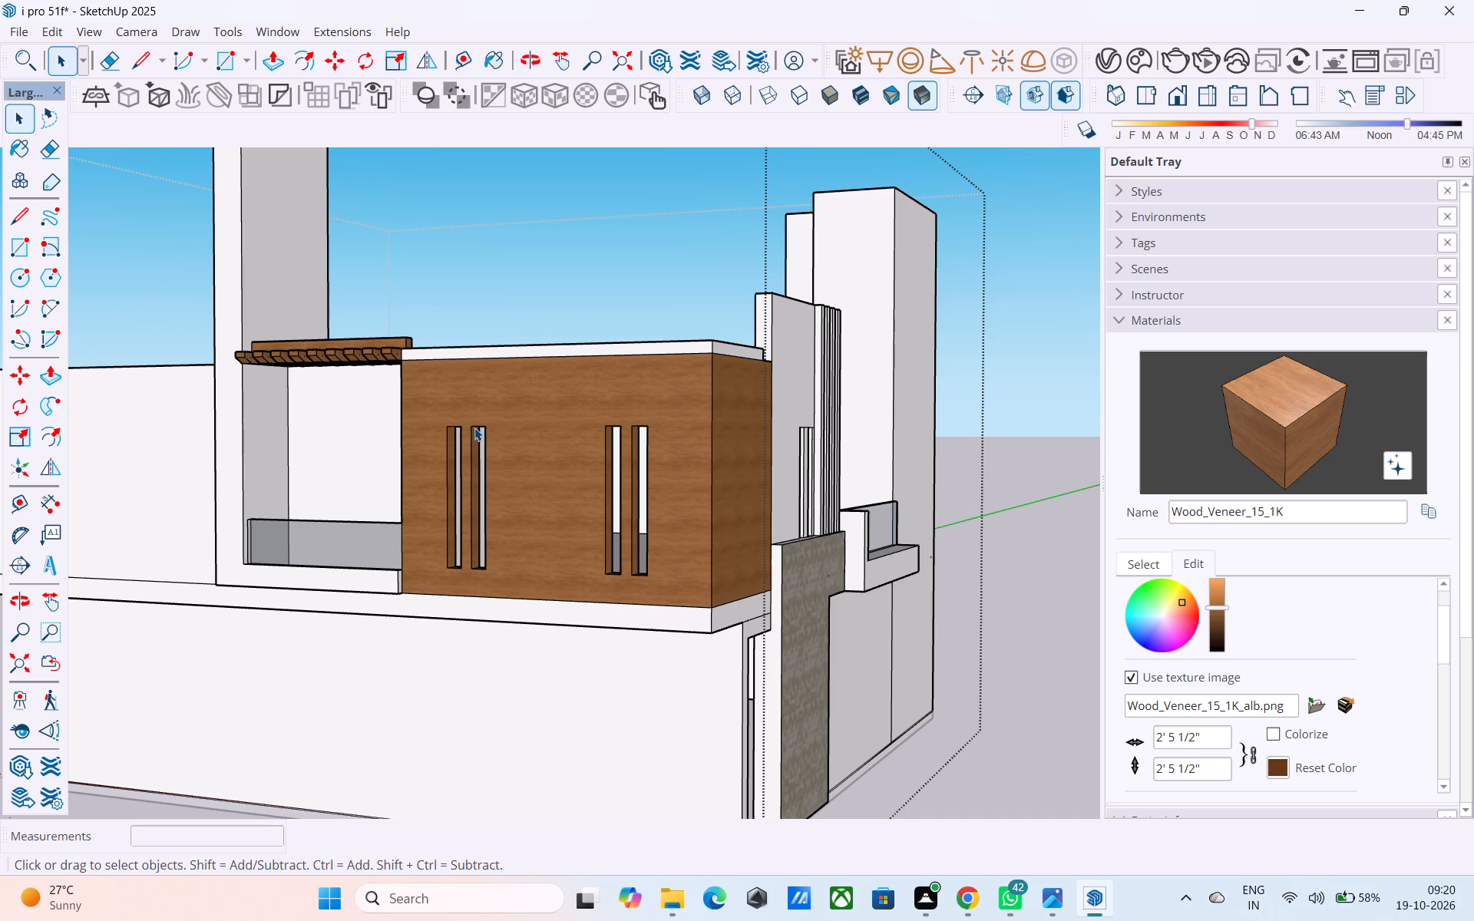
scroll(508, 443, down, 4)
middle_drag(507, 447, 488, 540)
scroll(498, 464, down, 1)
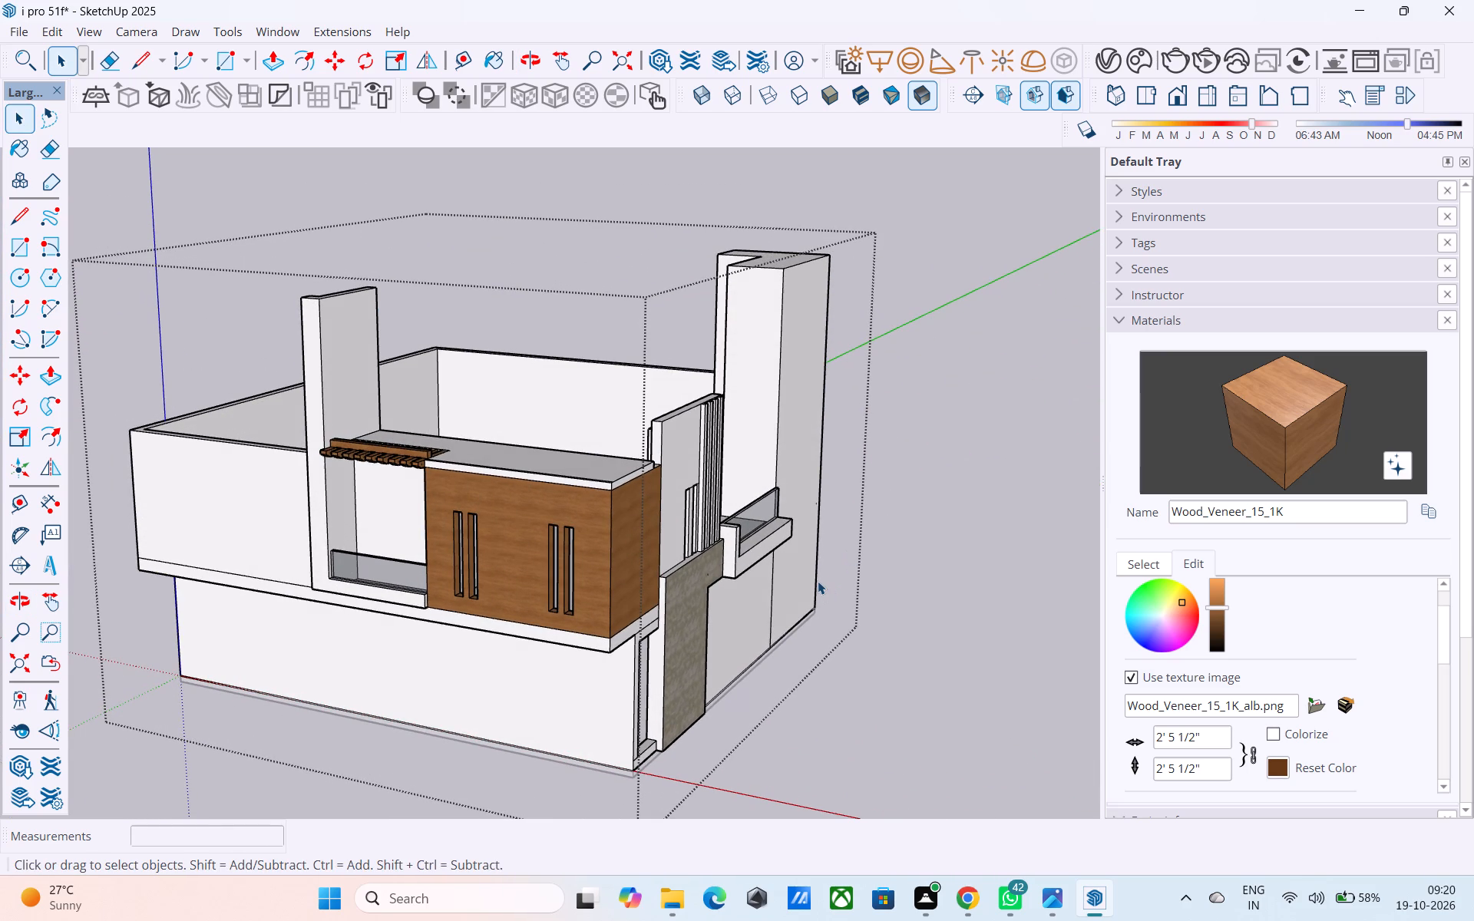
middle_drag(818, 576, 762, 558)
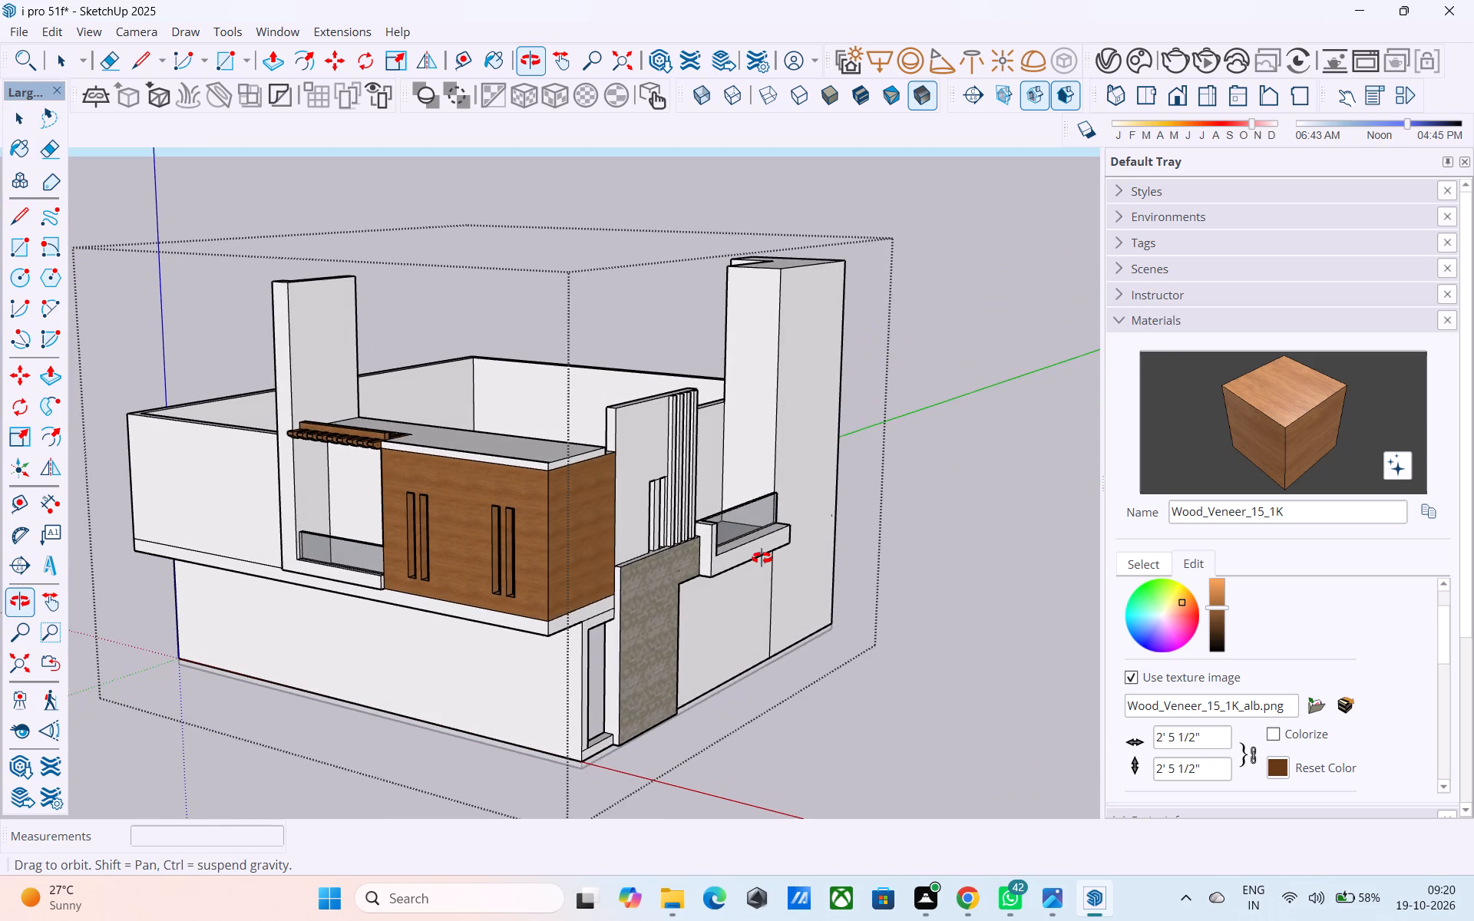
middle_drag(762, 558, 762, 561)
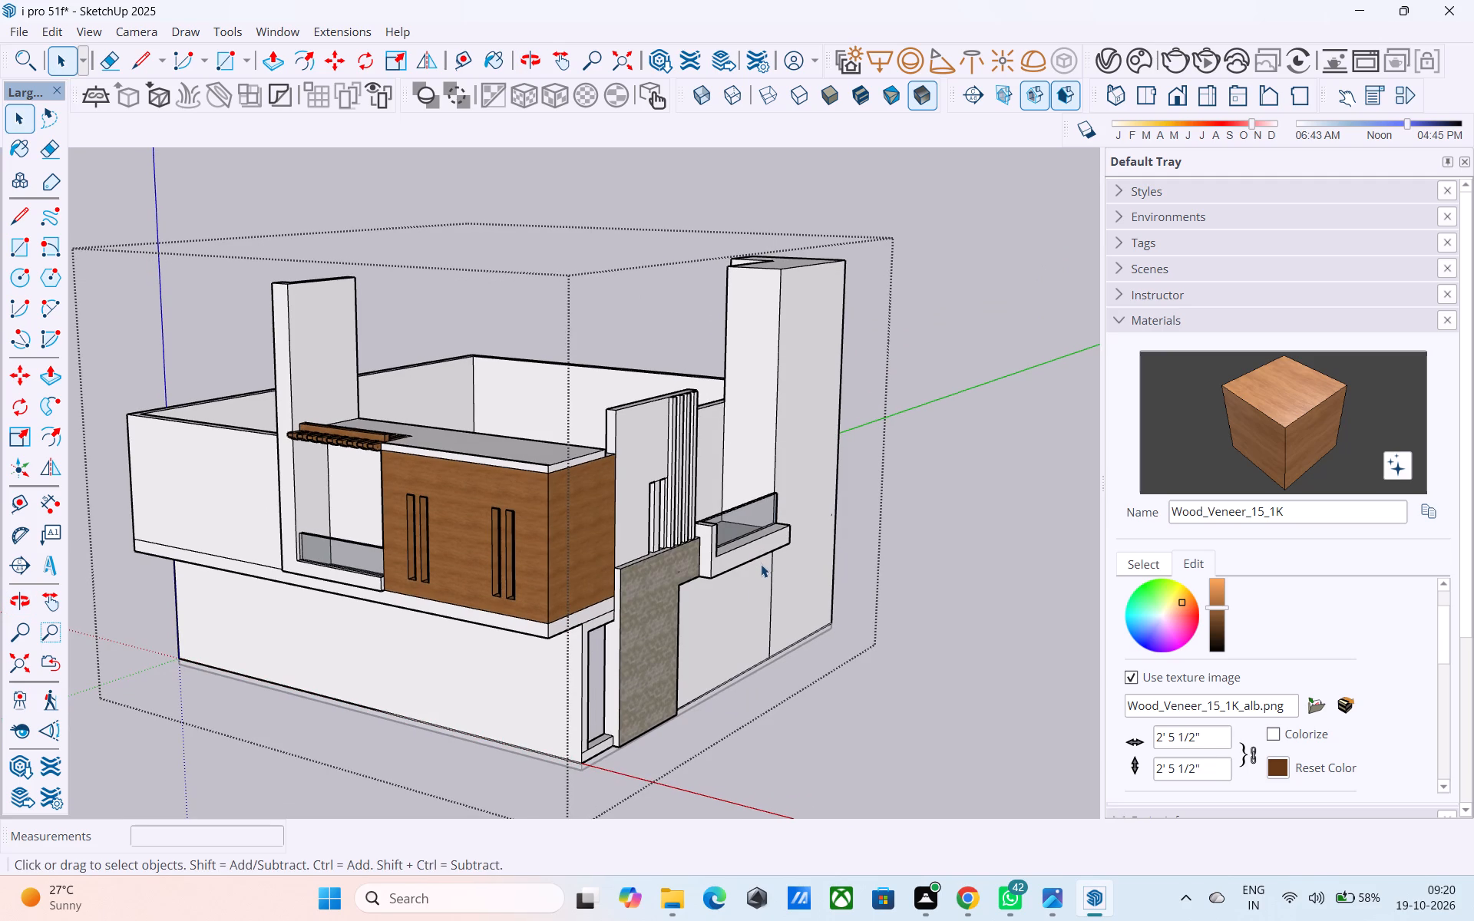
middle_drag(627, 690, 610, 627)
middle_drag(613, 632, 620, 637)
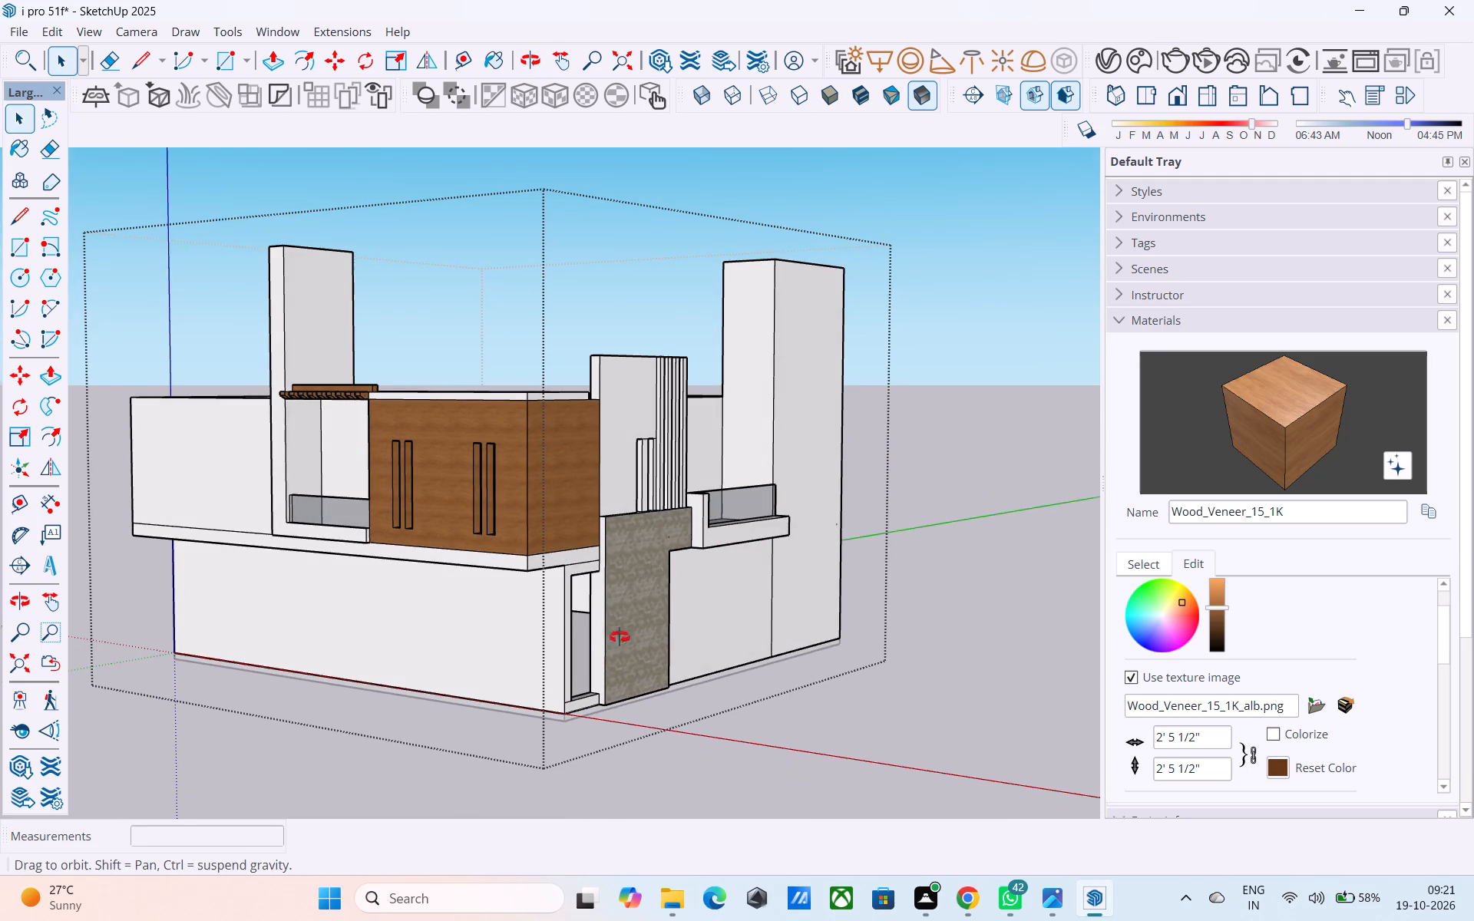
middle_drag(620, 637, 946, 761)
scroll(723, 772, down, 1)
middle_drag(881, 665, 398, 482)
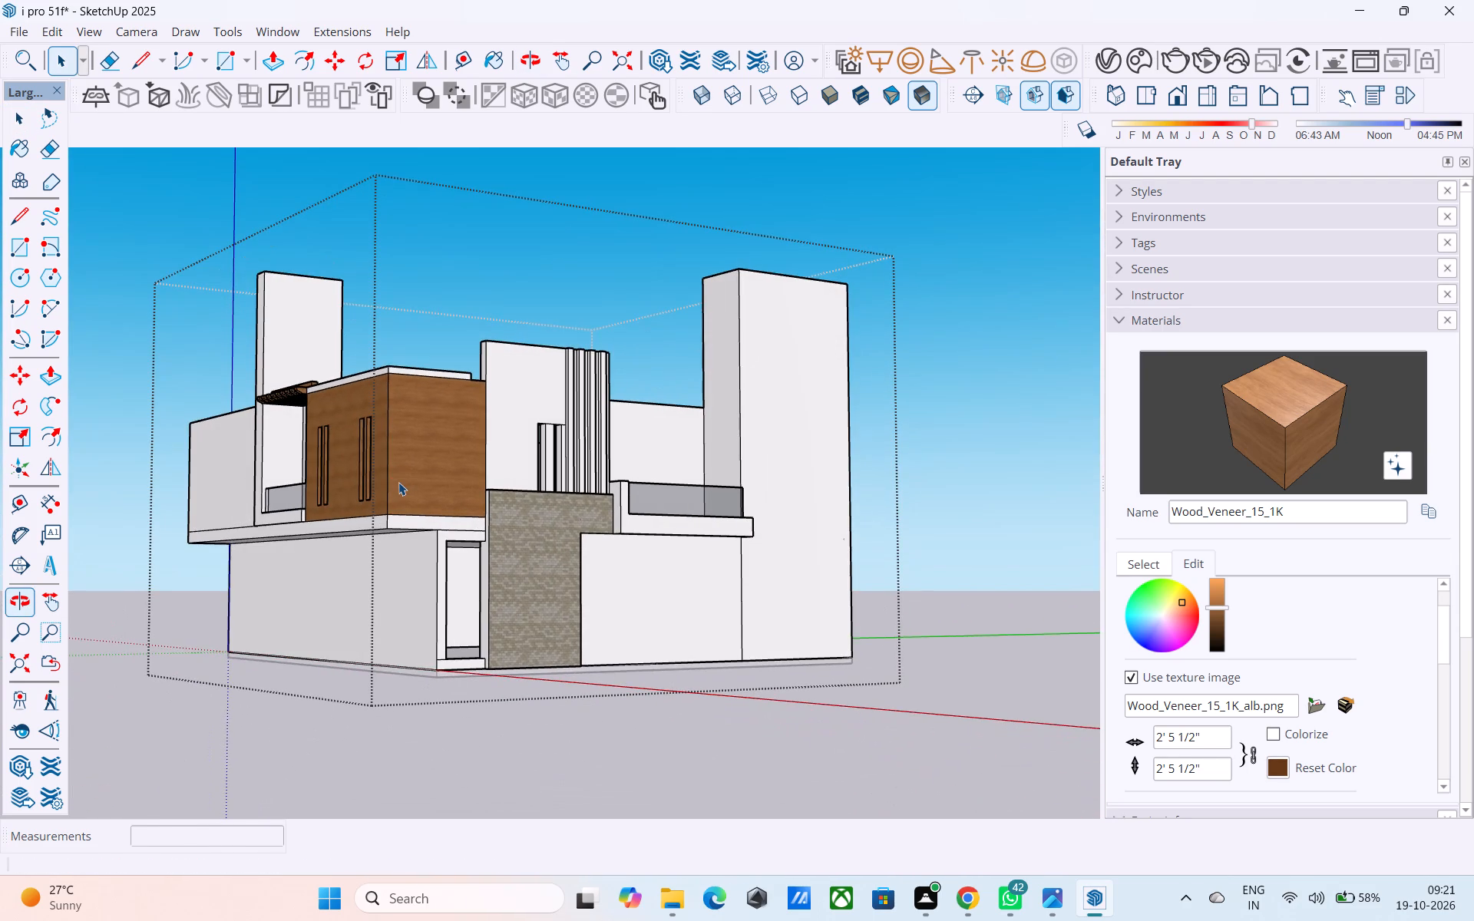
Erase the edge lines separating the tops of the four vertical fins from the top face of the wall behind them.
scroll(404, 483, down, 1)
middle_drag(408, 494, 376, 522)
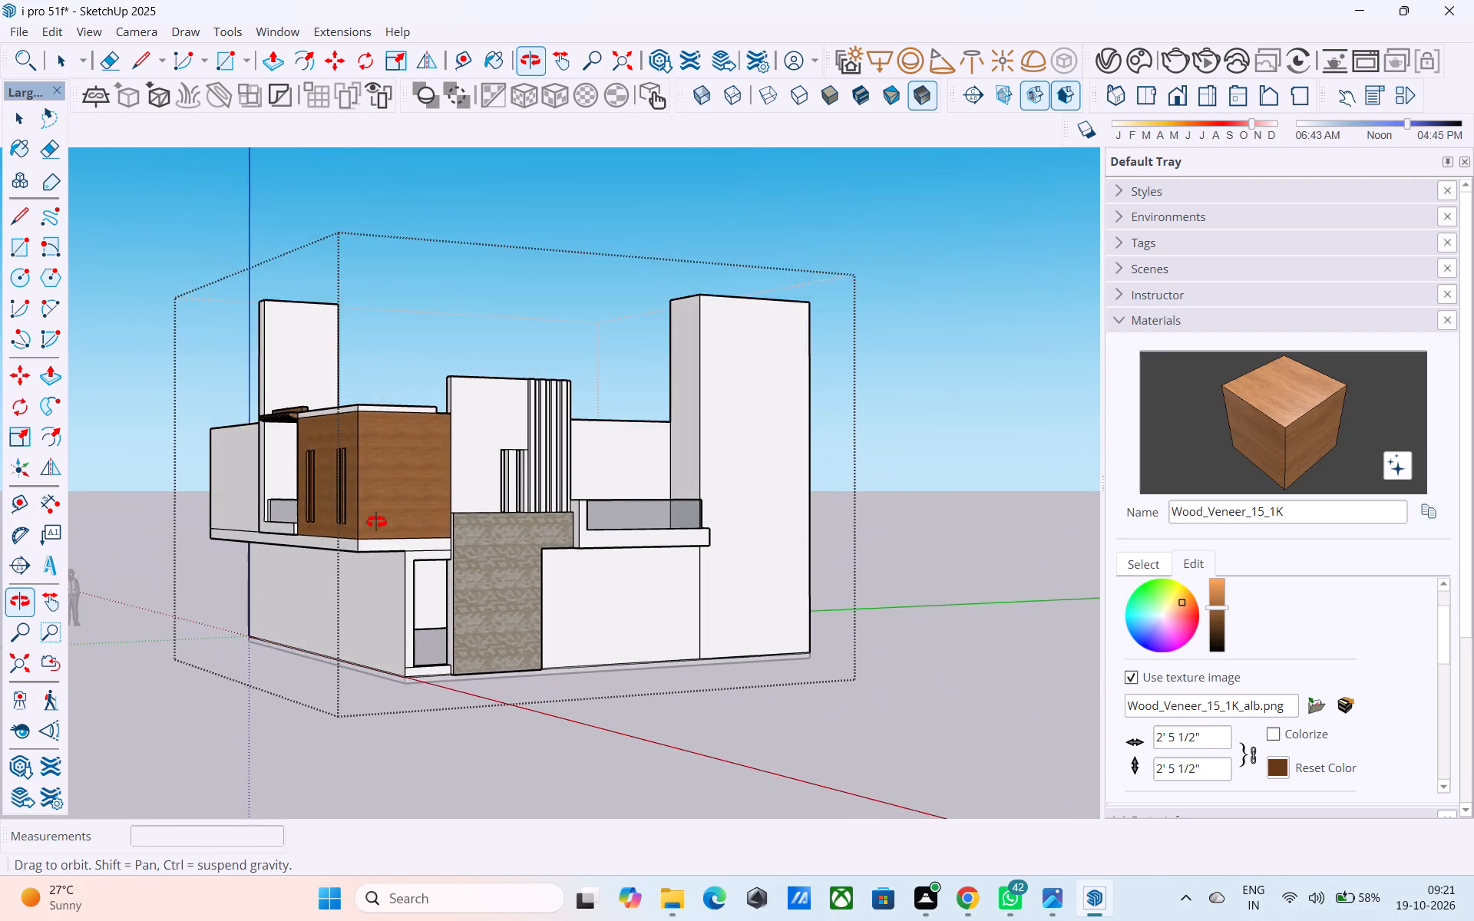
middle_drag(376, 522, 382, 531)
middle_drag(386, 536, 424, 558)
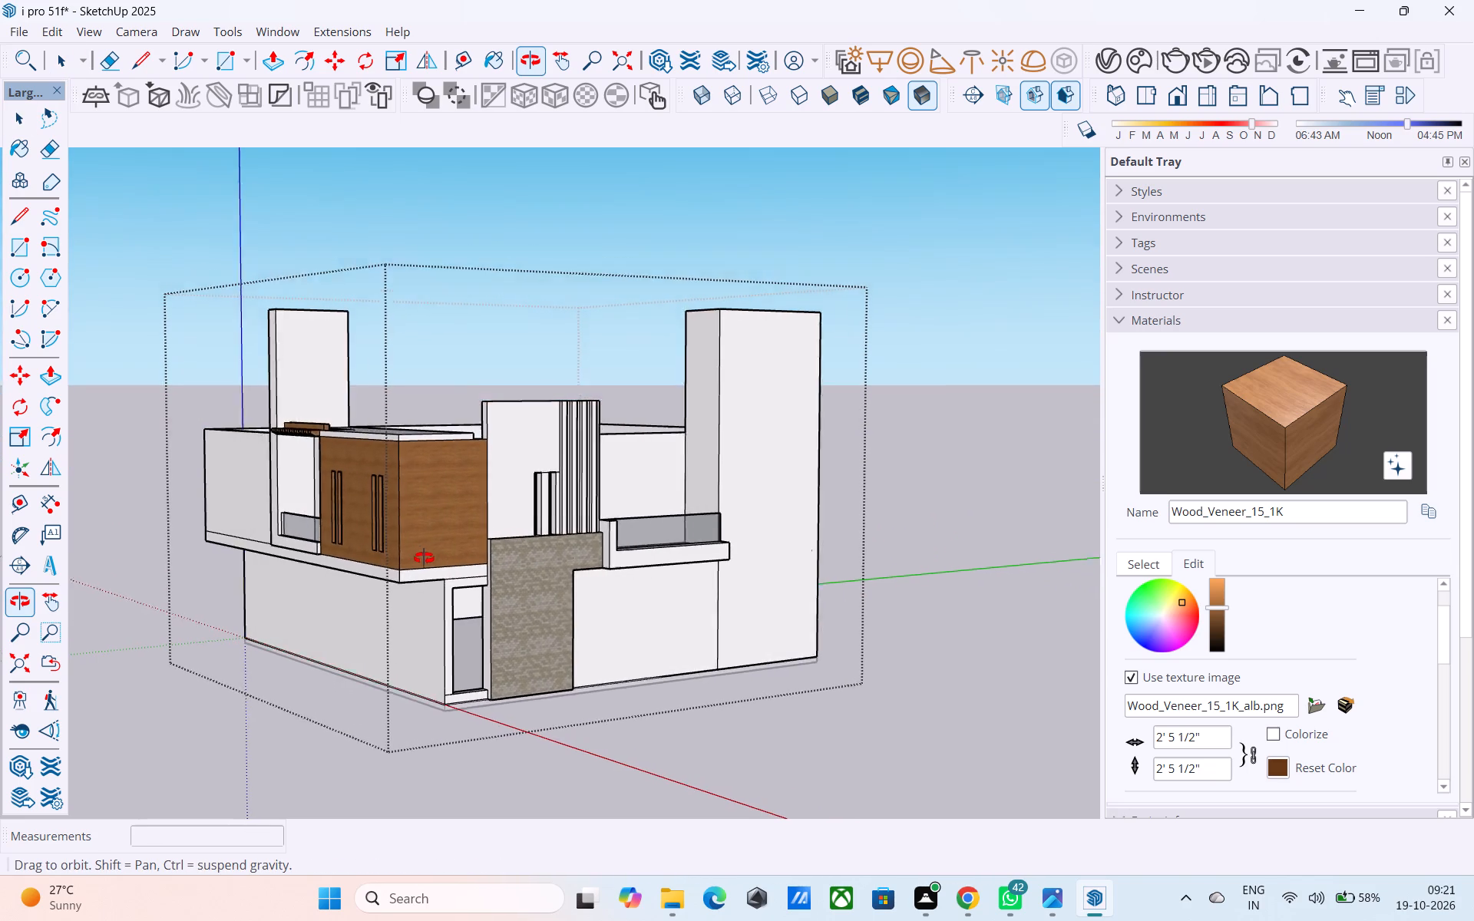
middle_drag(424, 558, 511, 725)
scroll(616, 594, up, 17)
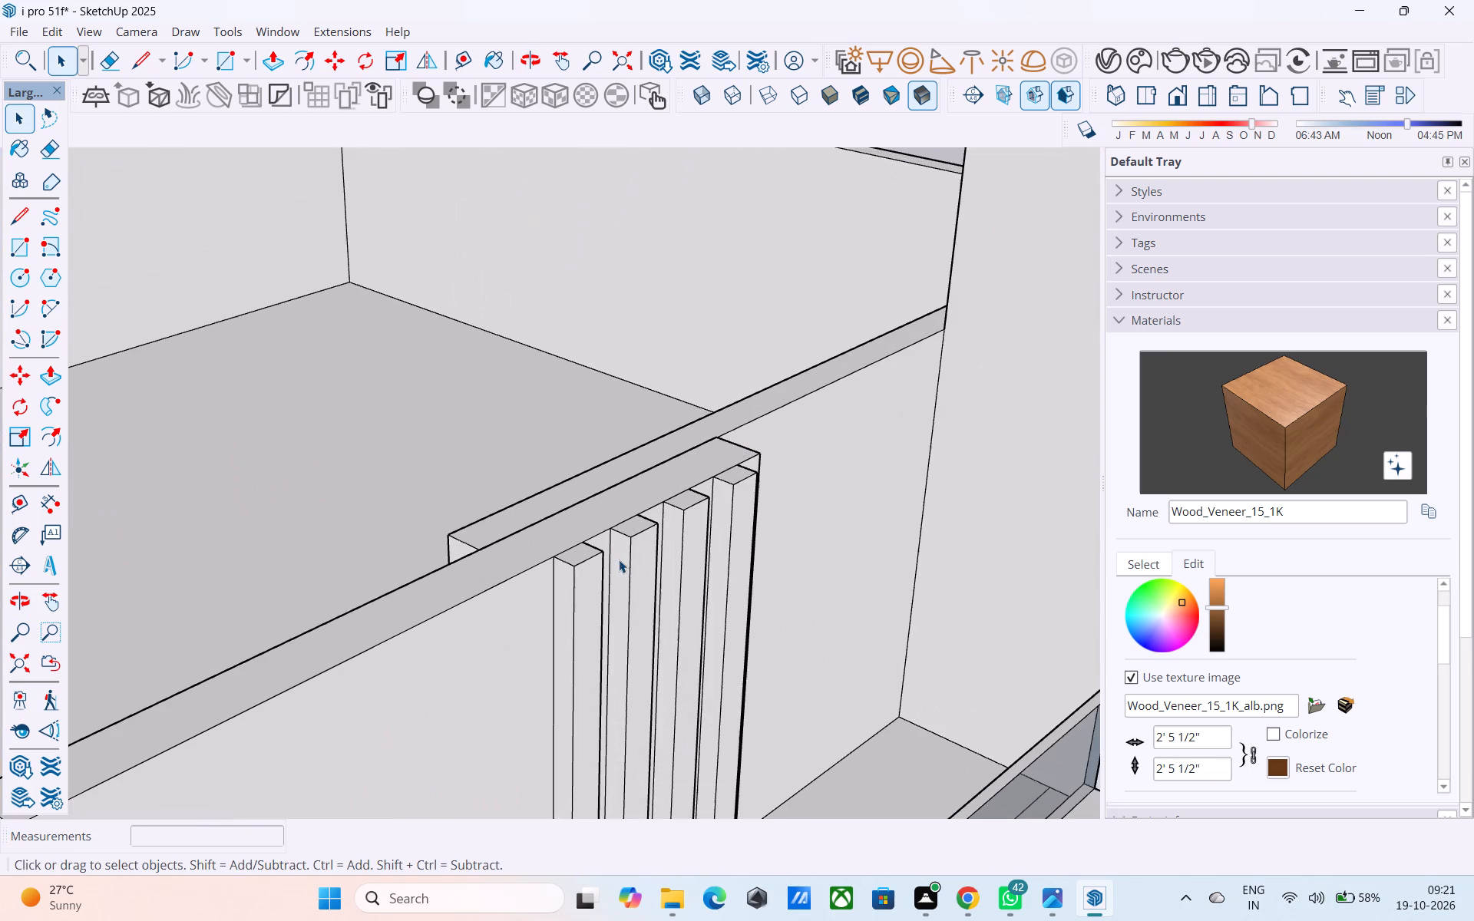
scroll(608, 557, up, 5)
key(e)
drag(535, 550, 525, 544)
drag(635, 500, 612, 490)
click(696, 452)
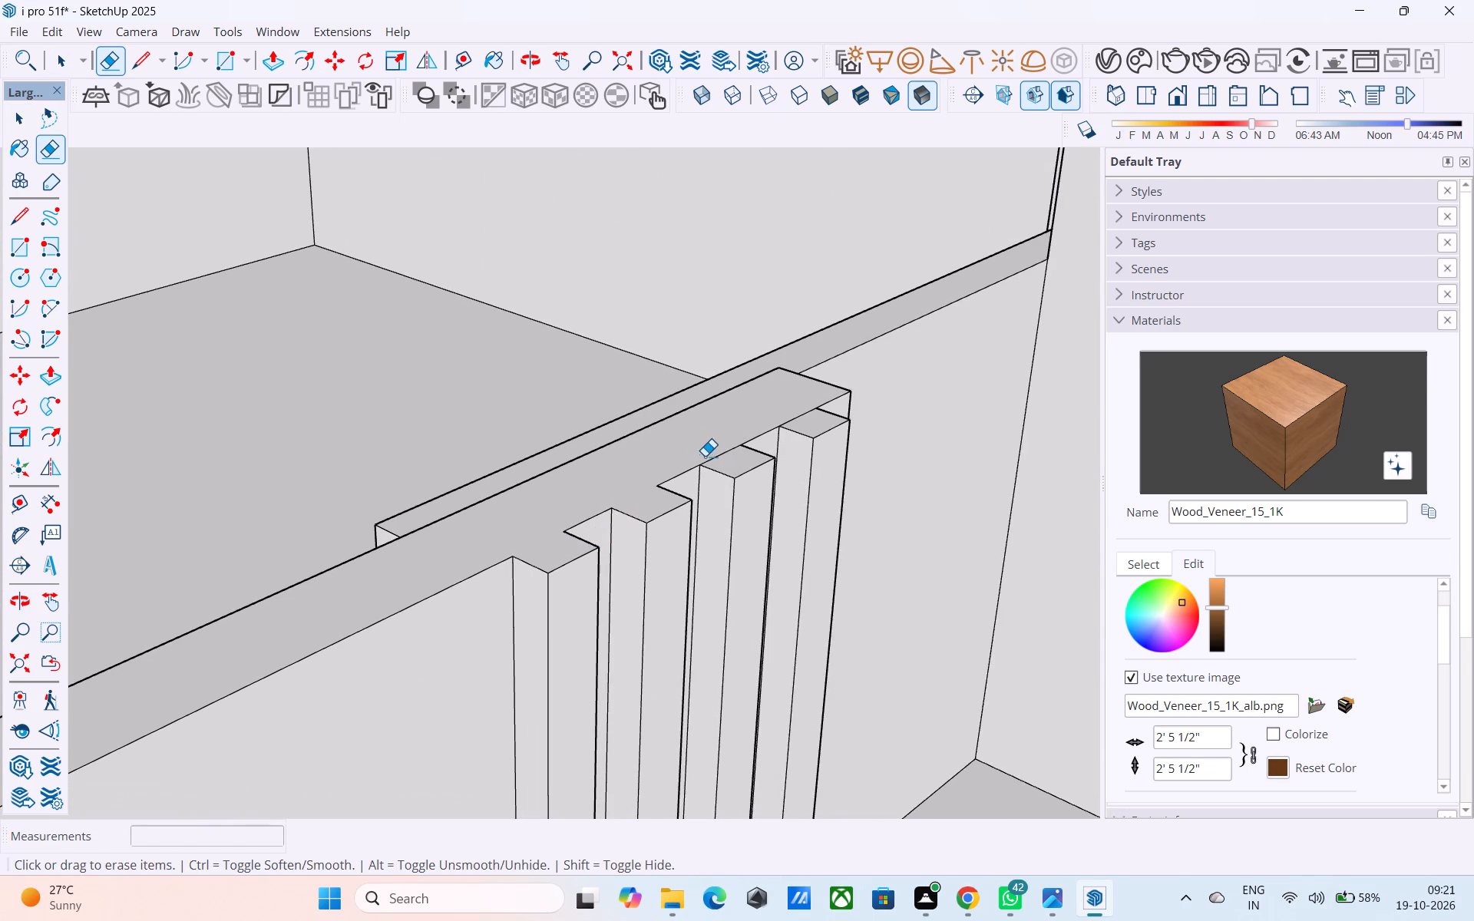
drag(709, 456, 716, 457)
drag(781, 410, 815, 418)
scroll(920, 440, down, 14)
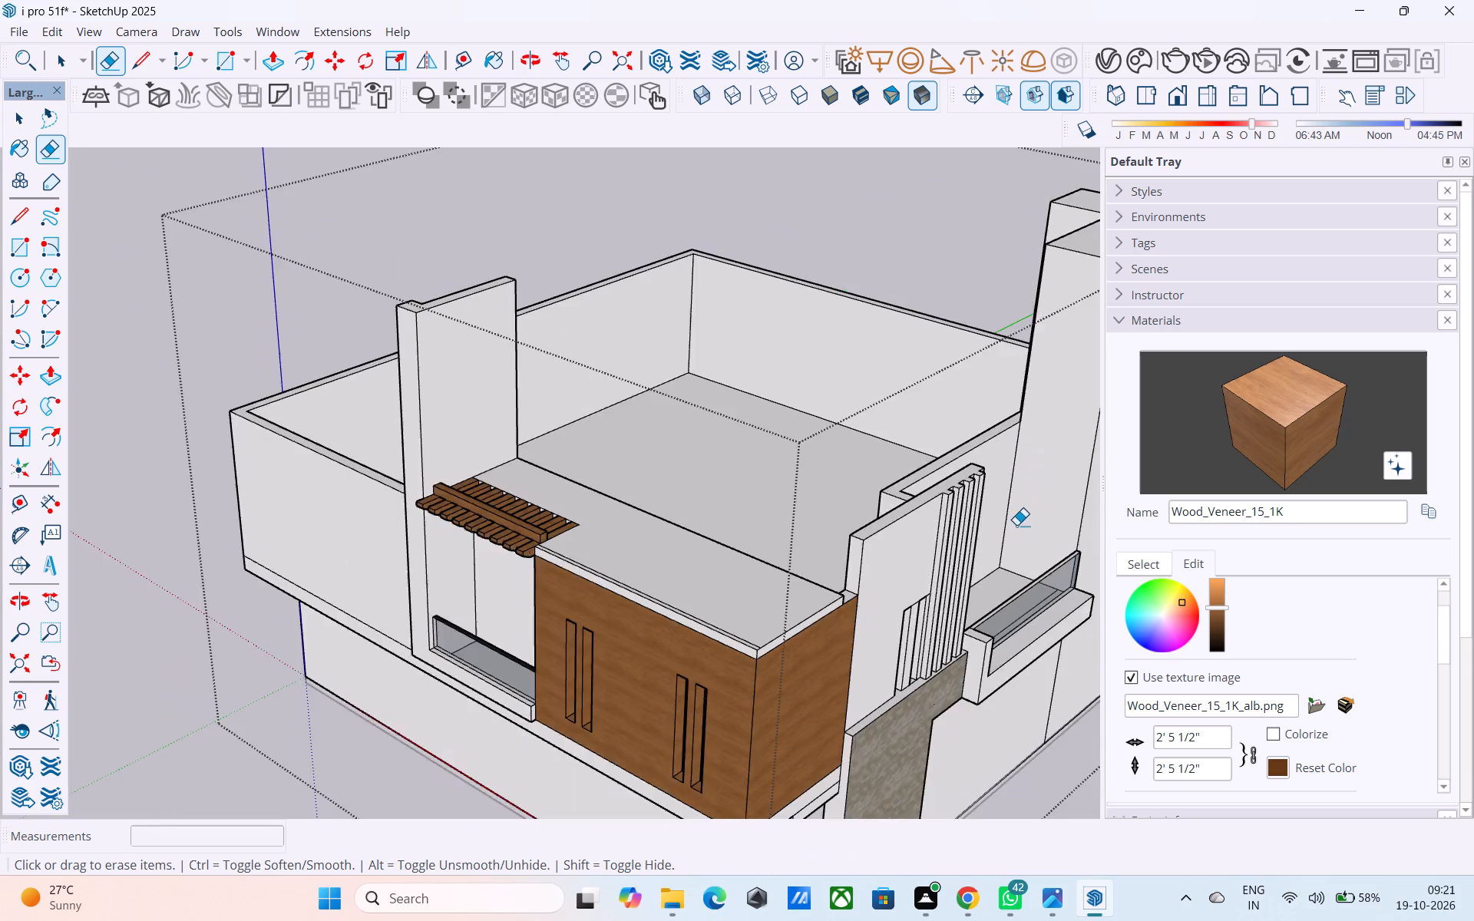
Push/Pull the inner edge of the roof slab behind the wood-clad corner across the open floor to the far end of the fin wall.
middle_drag(1009, 529, 1263, 477)
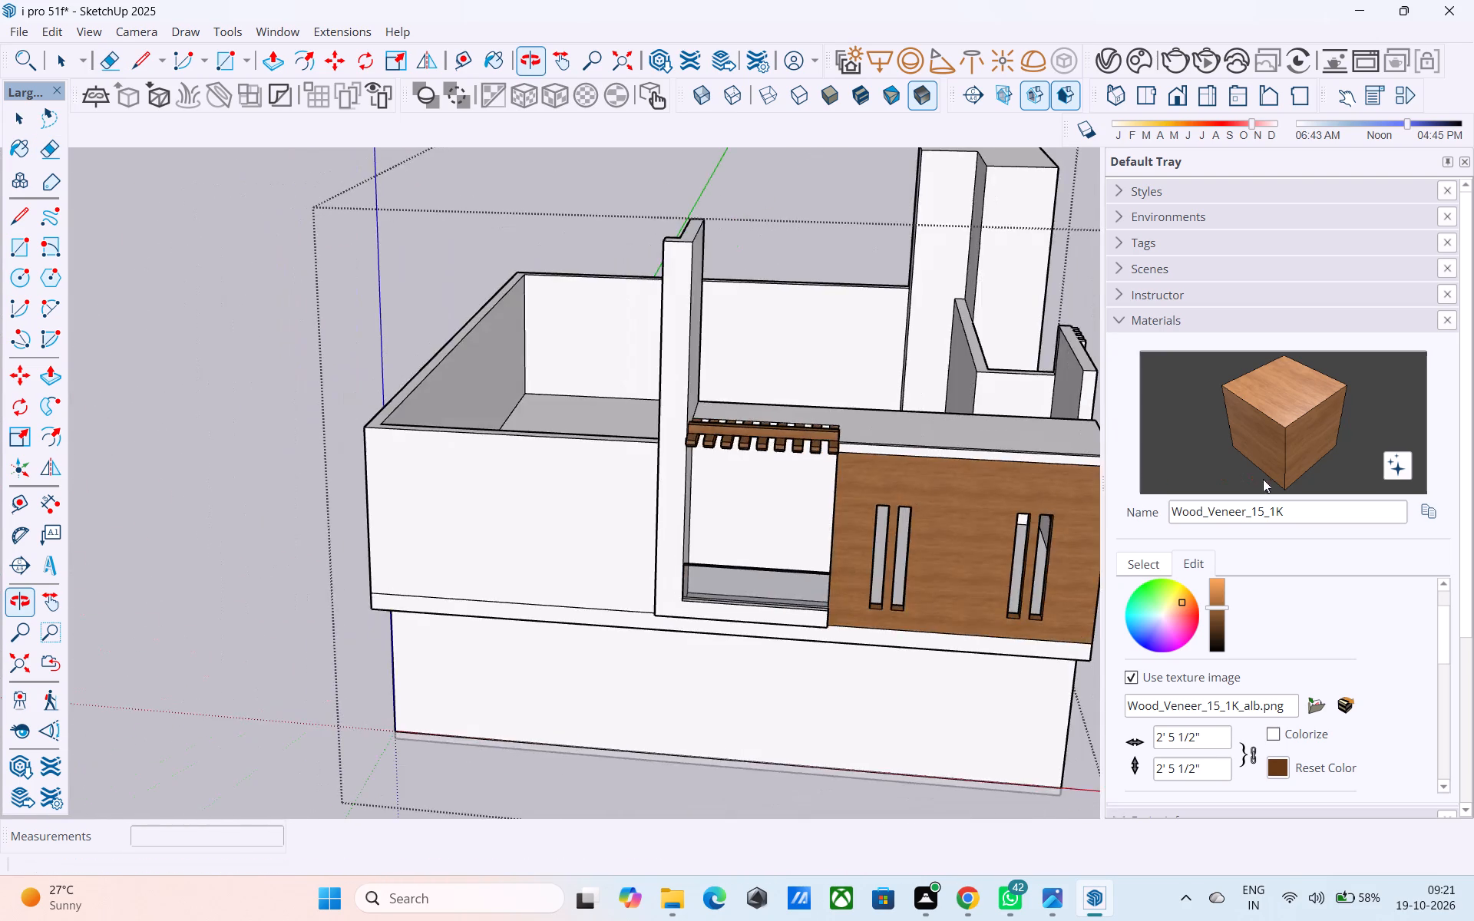
middle_drag(599, 505, 1207, 517)
middle_drag(759, 406, 909, 602)
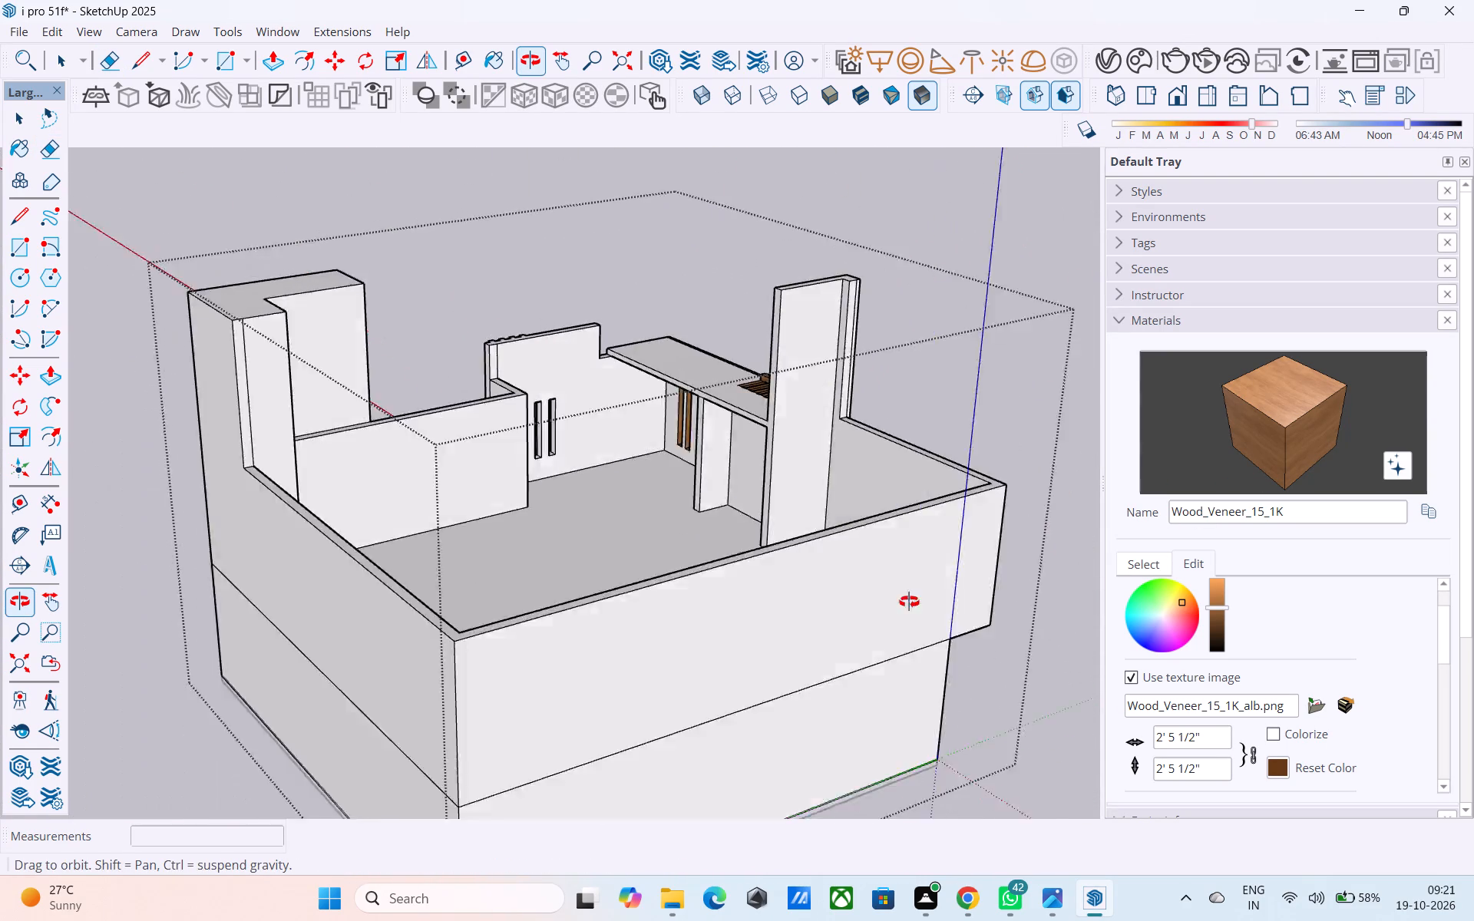
middle_drag(909, 602, 958, 604)
shift+middle_drag(746, 413, 719, 579)
scroll(587, 573, up, 10)
key(space)
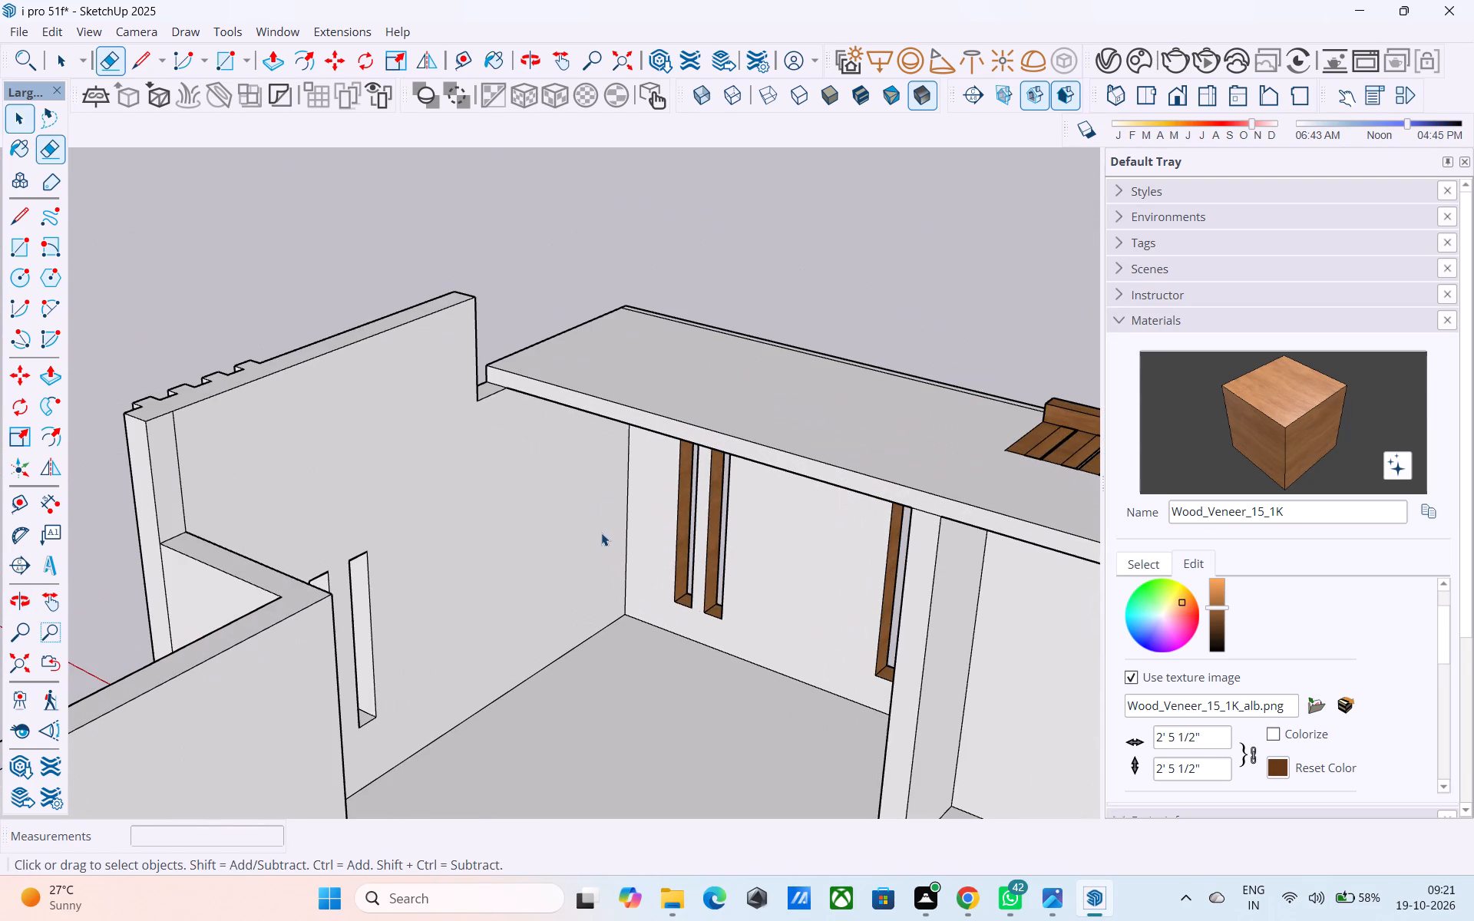
click(623, 418)
key(p)
click(623, 418)
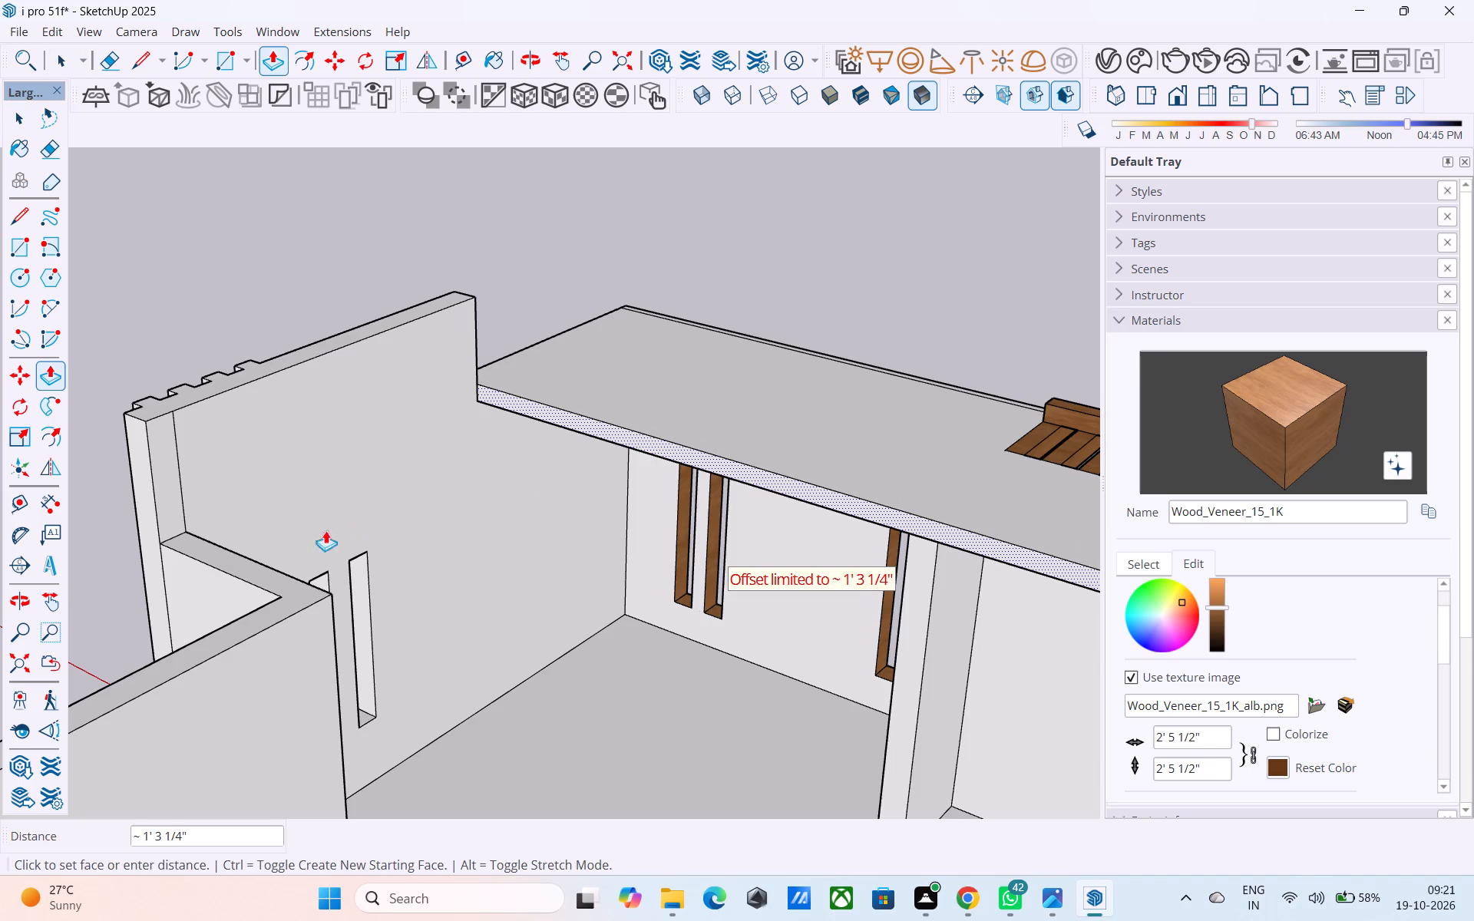
click(202, 603)
click(652, 435)
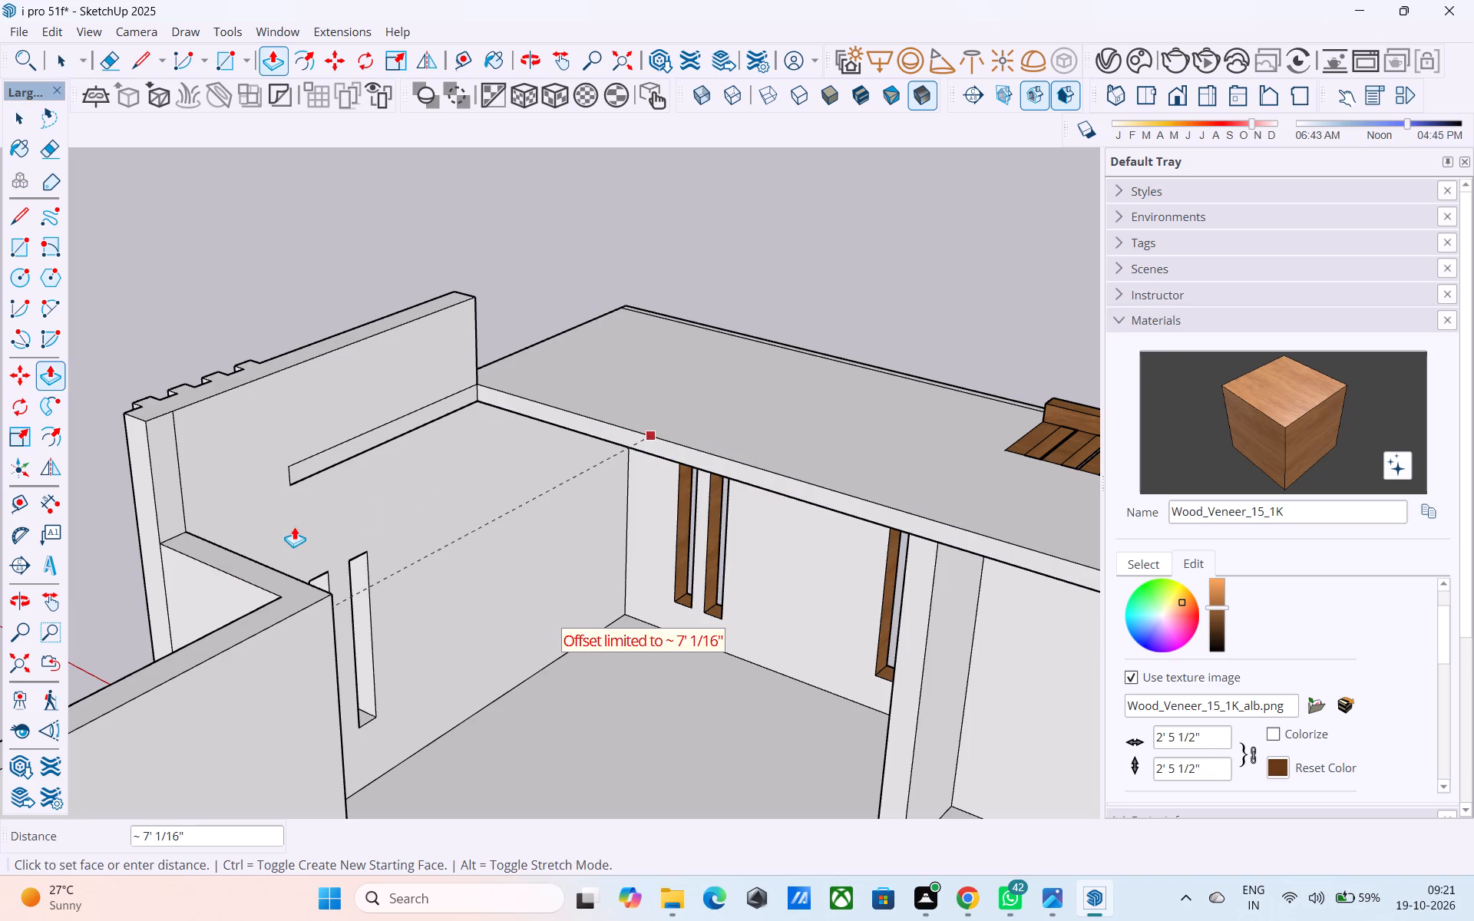
key(space)
click(601, 434)
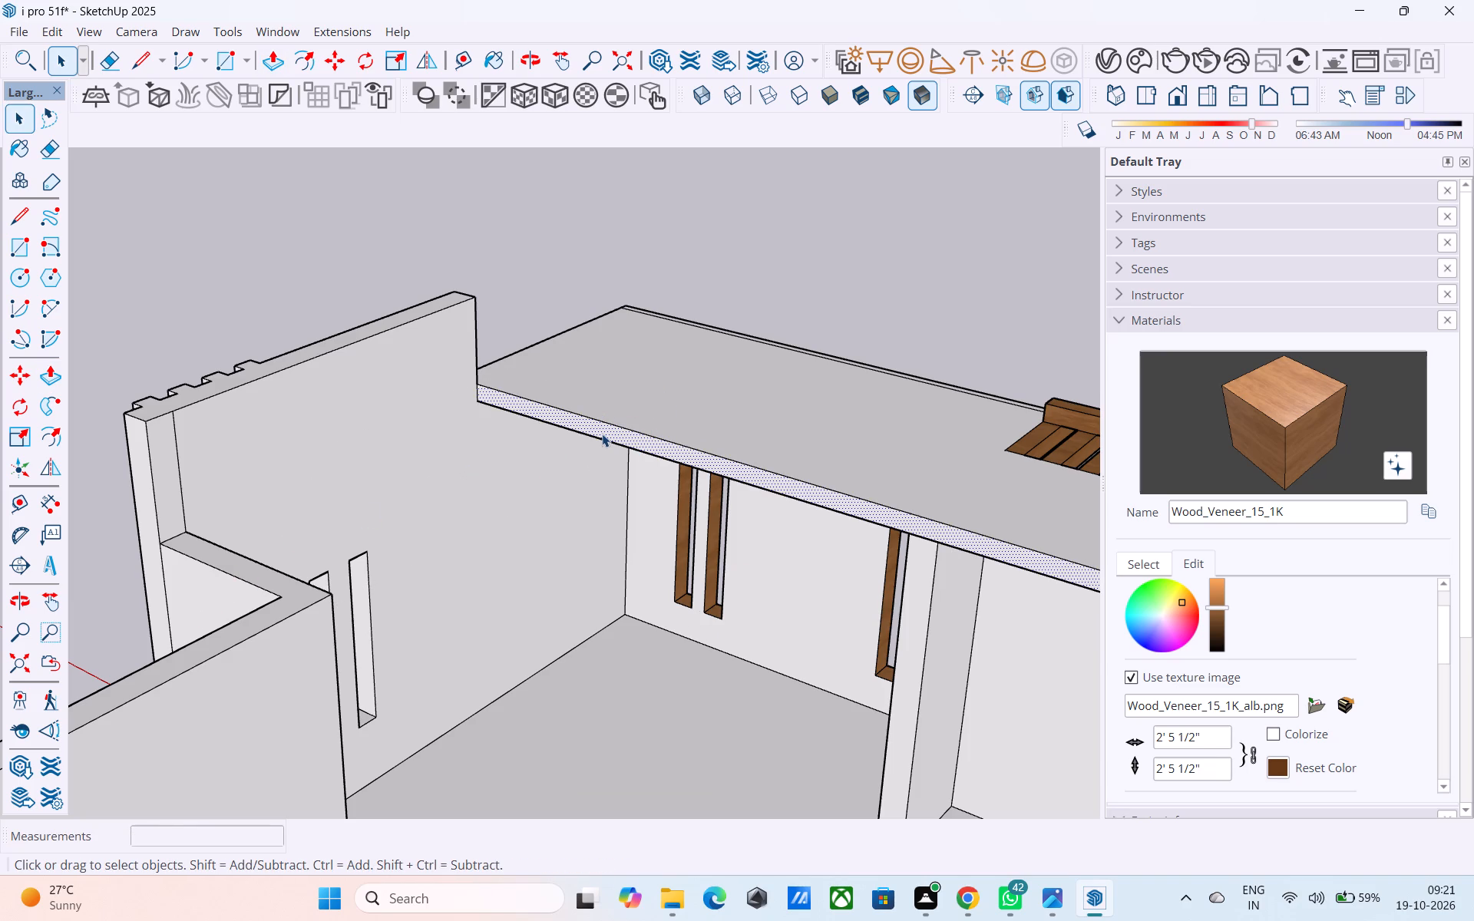
key(p)
click(602, 434)
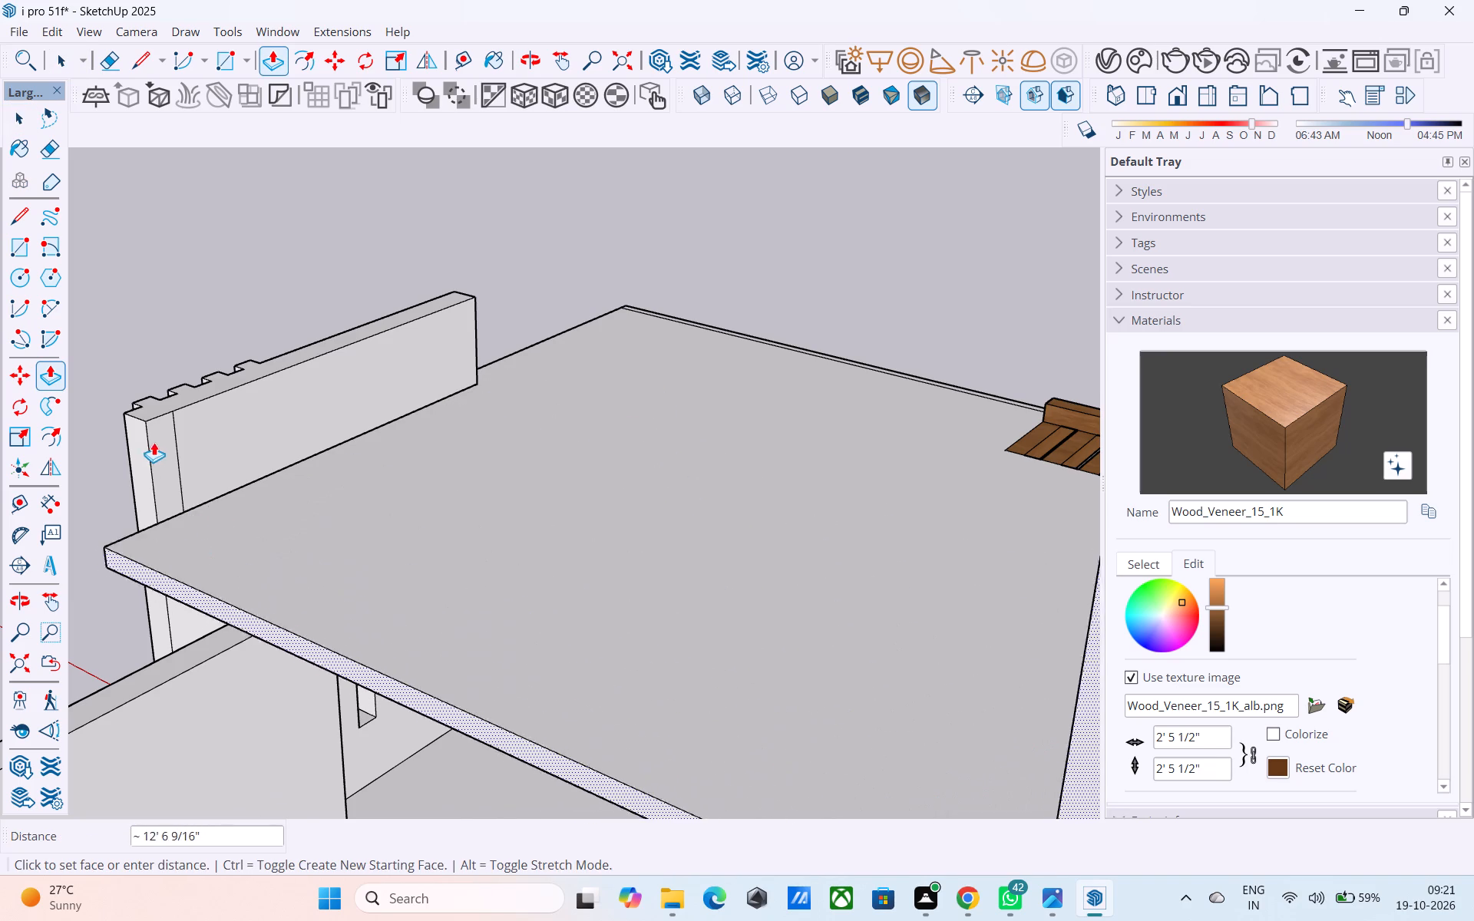
click(150, 440)
Draw a short vertical line across the roof slab's edge face where the low inner wall meets it.
scroll(350, 460, down, 7)
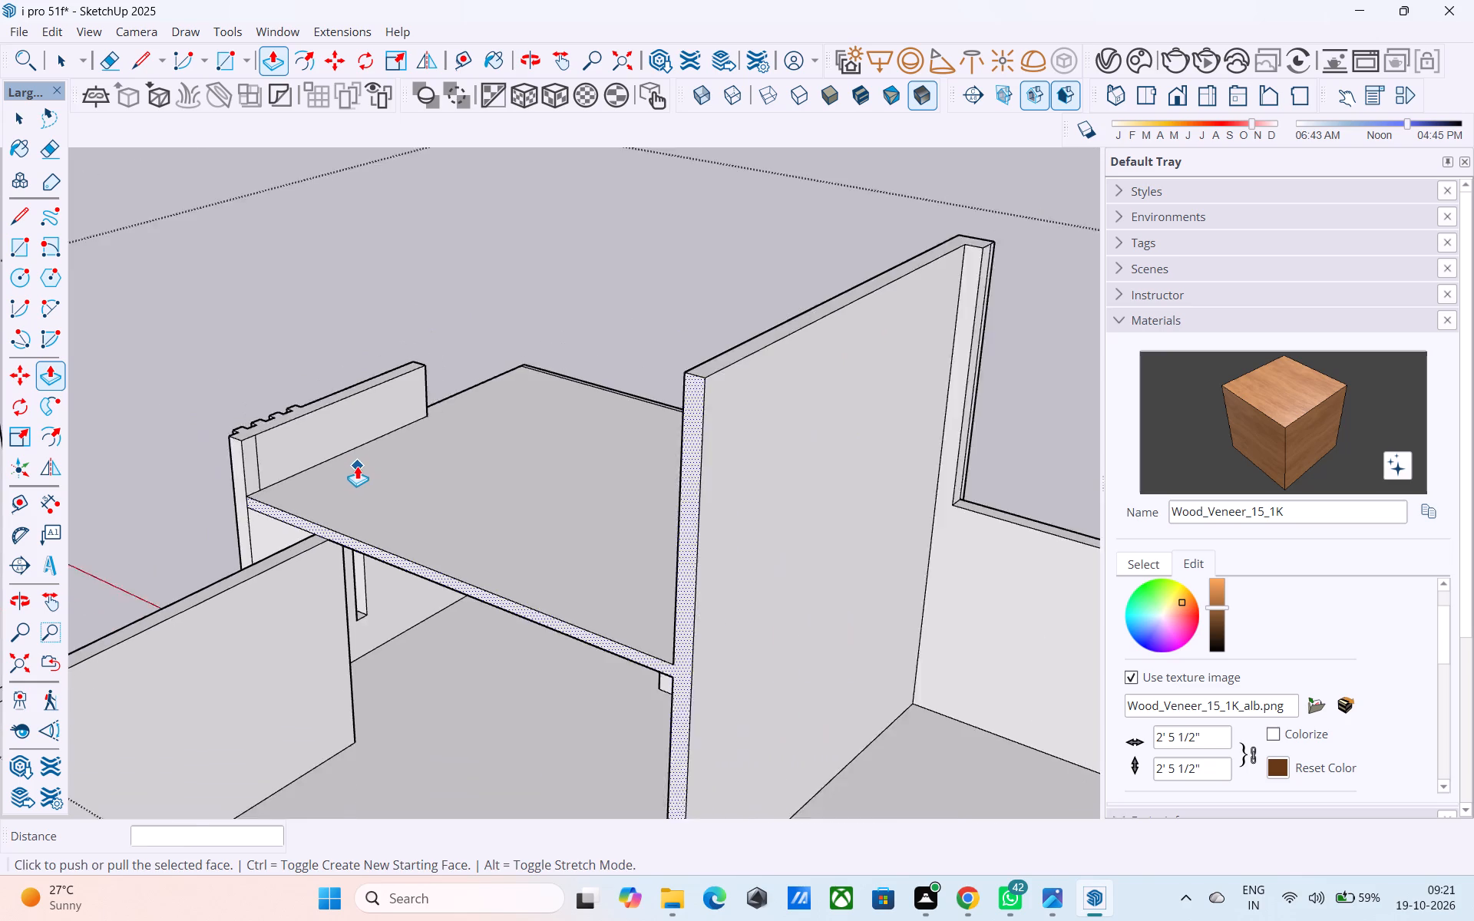
middle_drag(357, 466, 475, 470)
scroll(474, 461, down, 10)
scroll(520, 470, up, 4)
scroll(513, 484, down, 3)
middle_drag(513, 484, 377, 494)
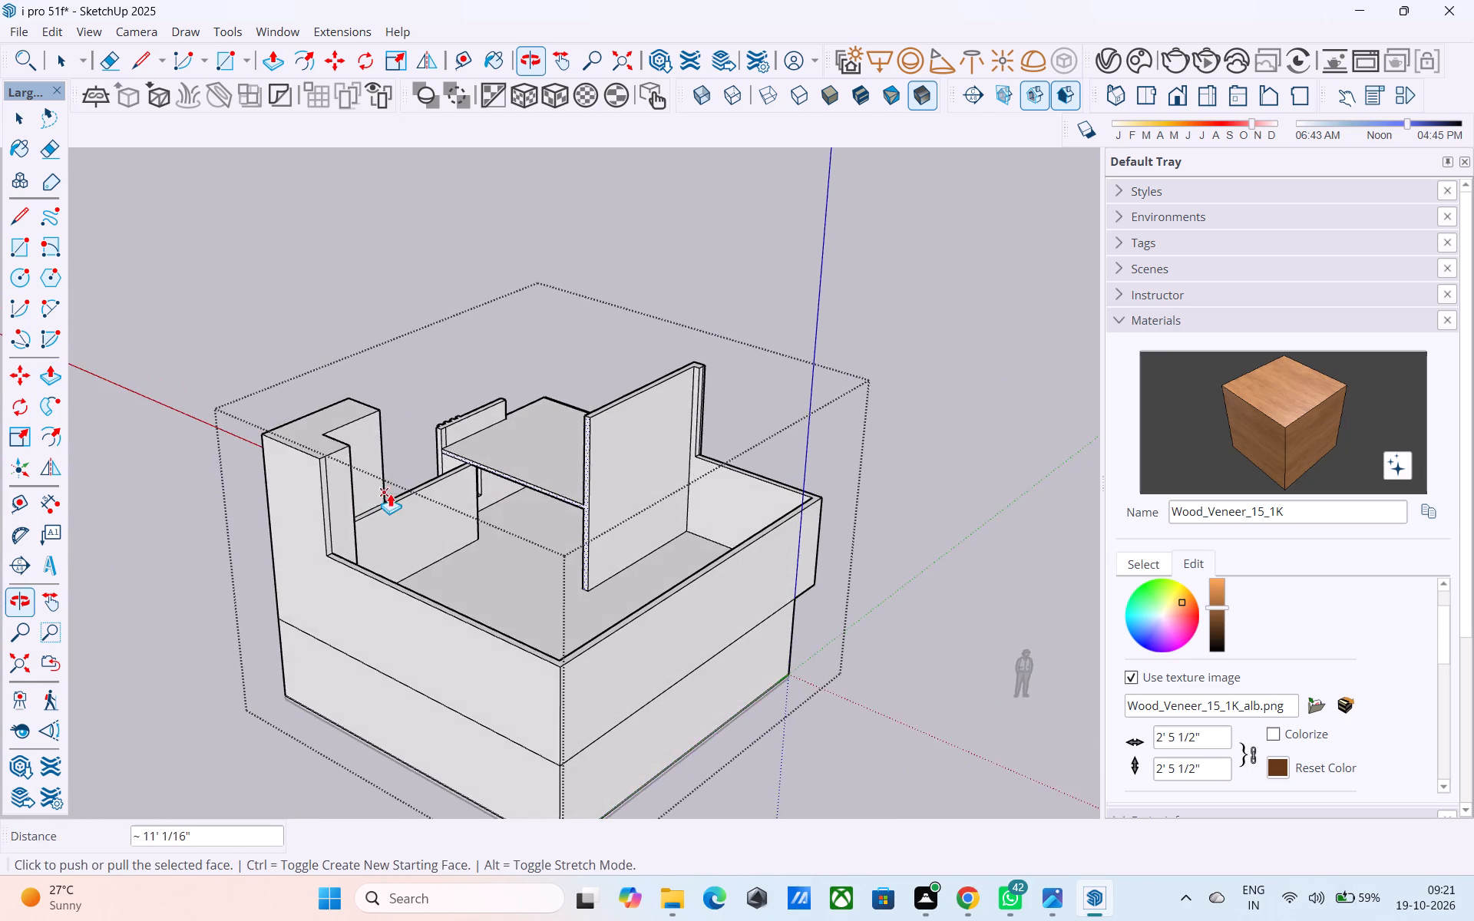
scroll(395, 493, up, 12)
middle_drag(508, 451, 499, 446)
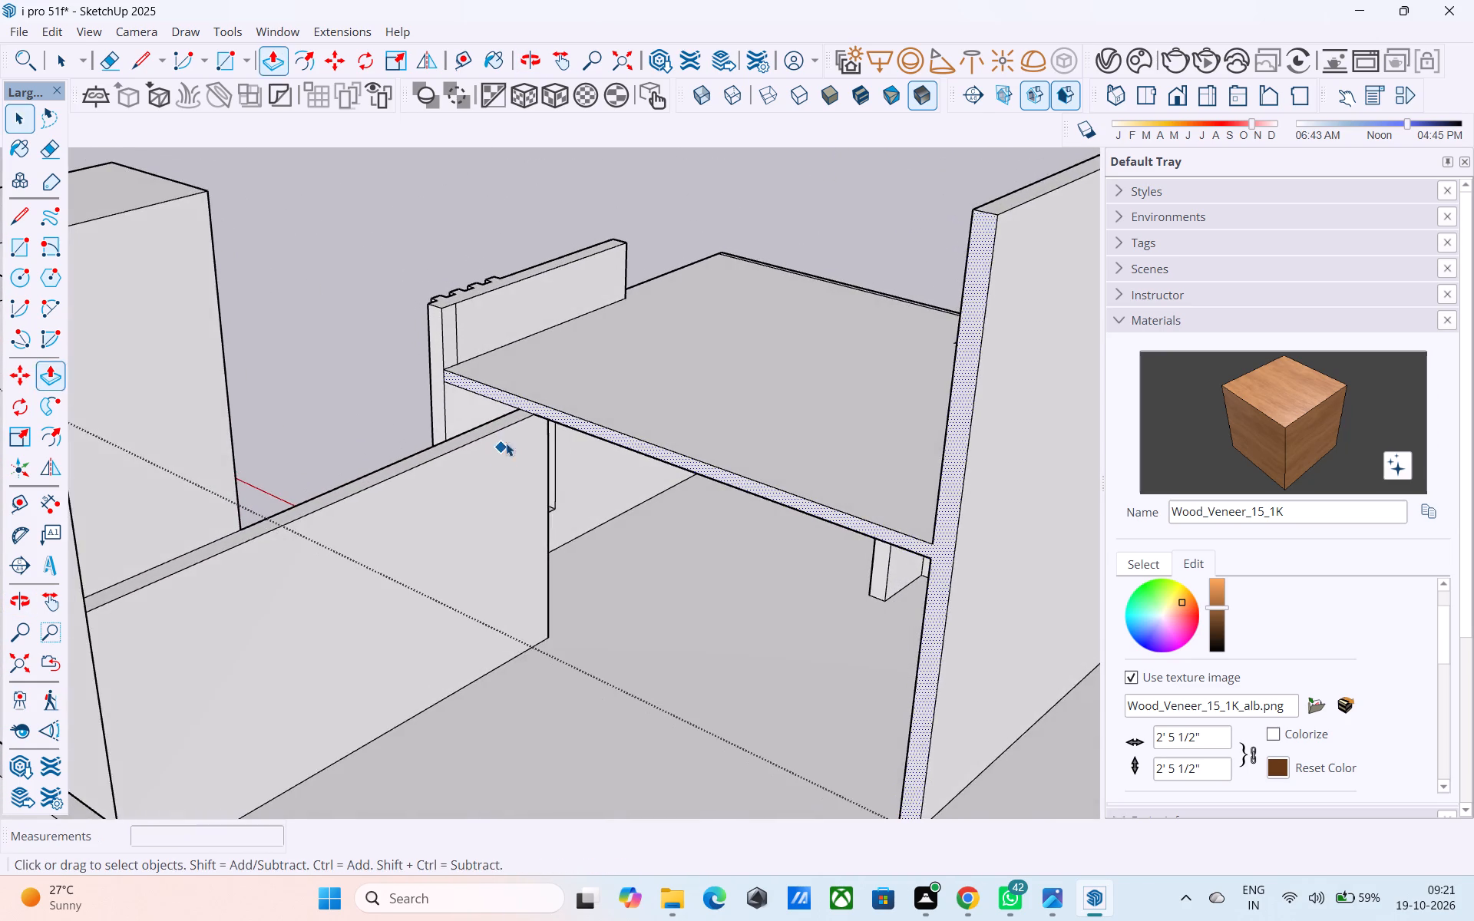
key(space)
scroll(517, 431, up, 2)
key(l)
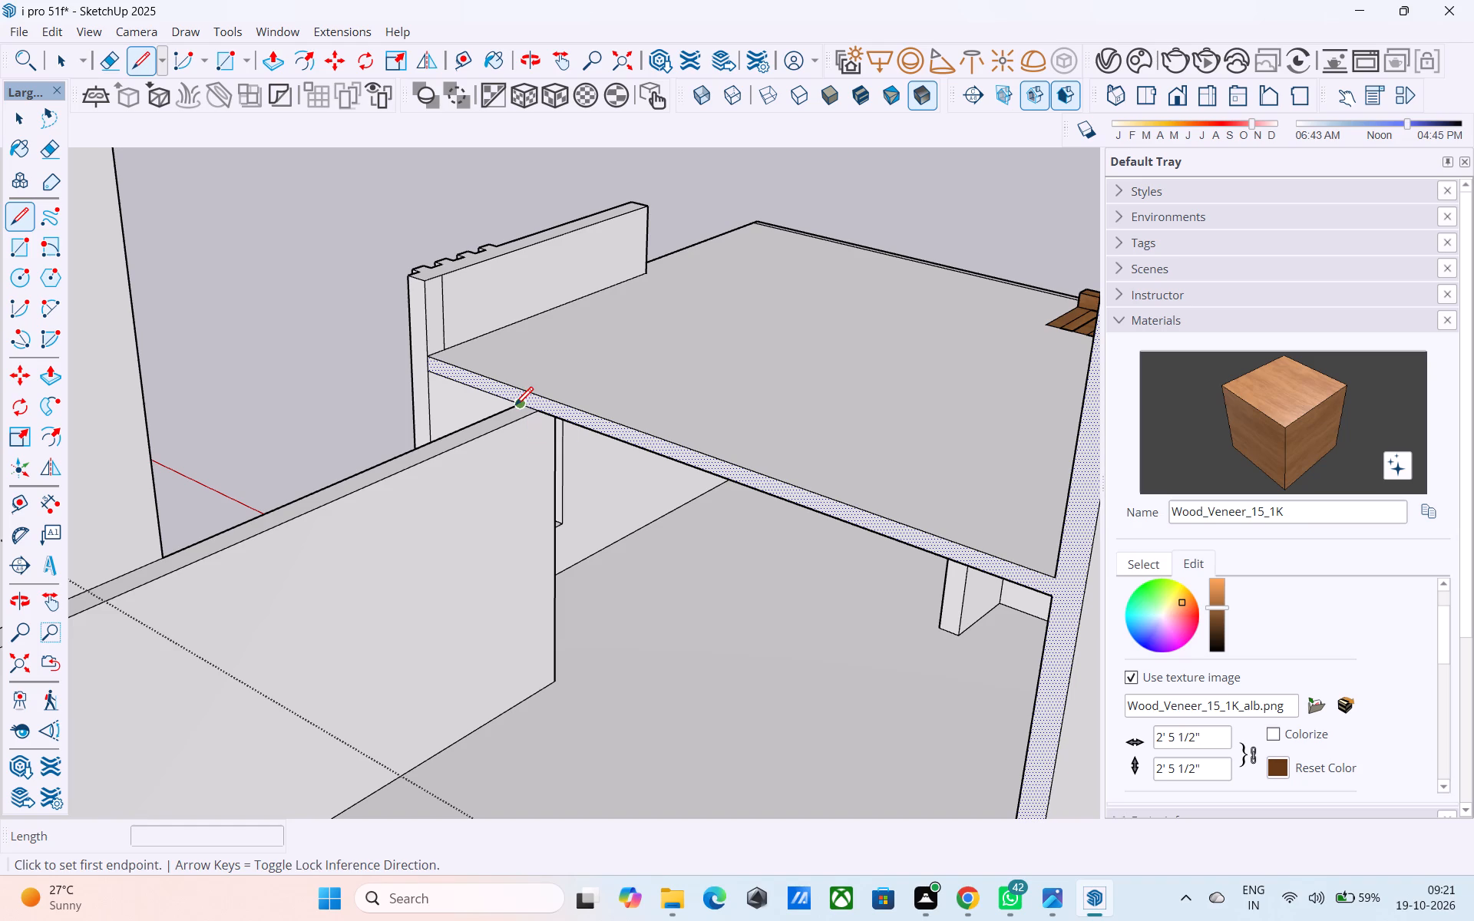
click(516, 407)
click(519, 392)
key(space)
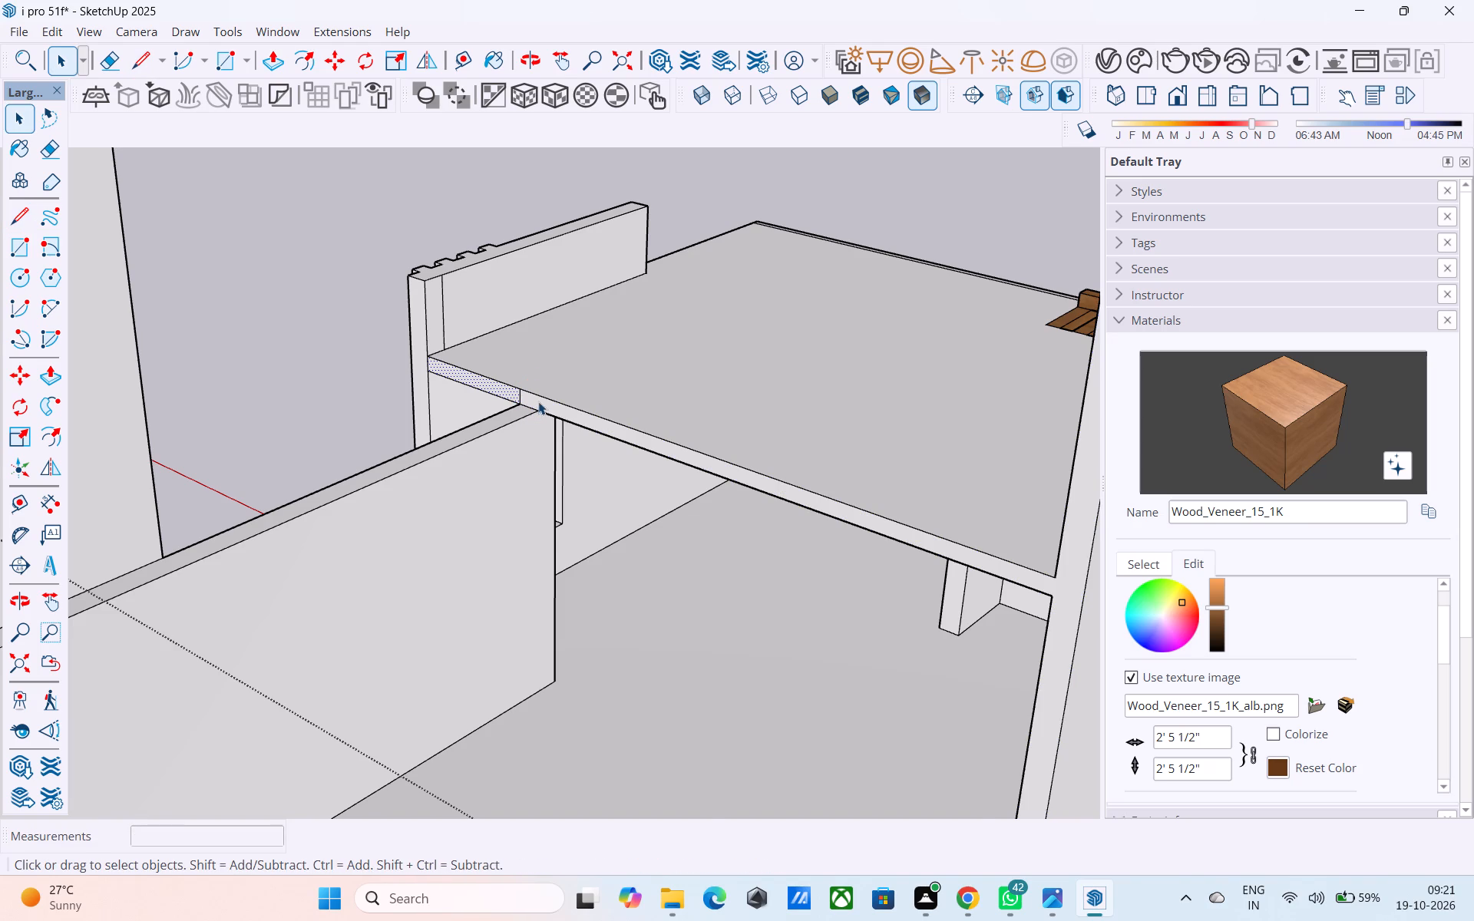
click(538, 401)
Draw a 6" line across the slab's edge face where it joins the tall wall beside the pergola.
scroll(541, 398, down, 4)
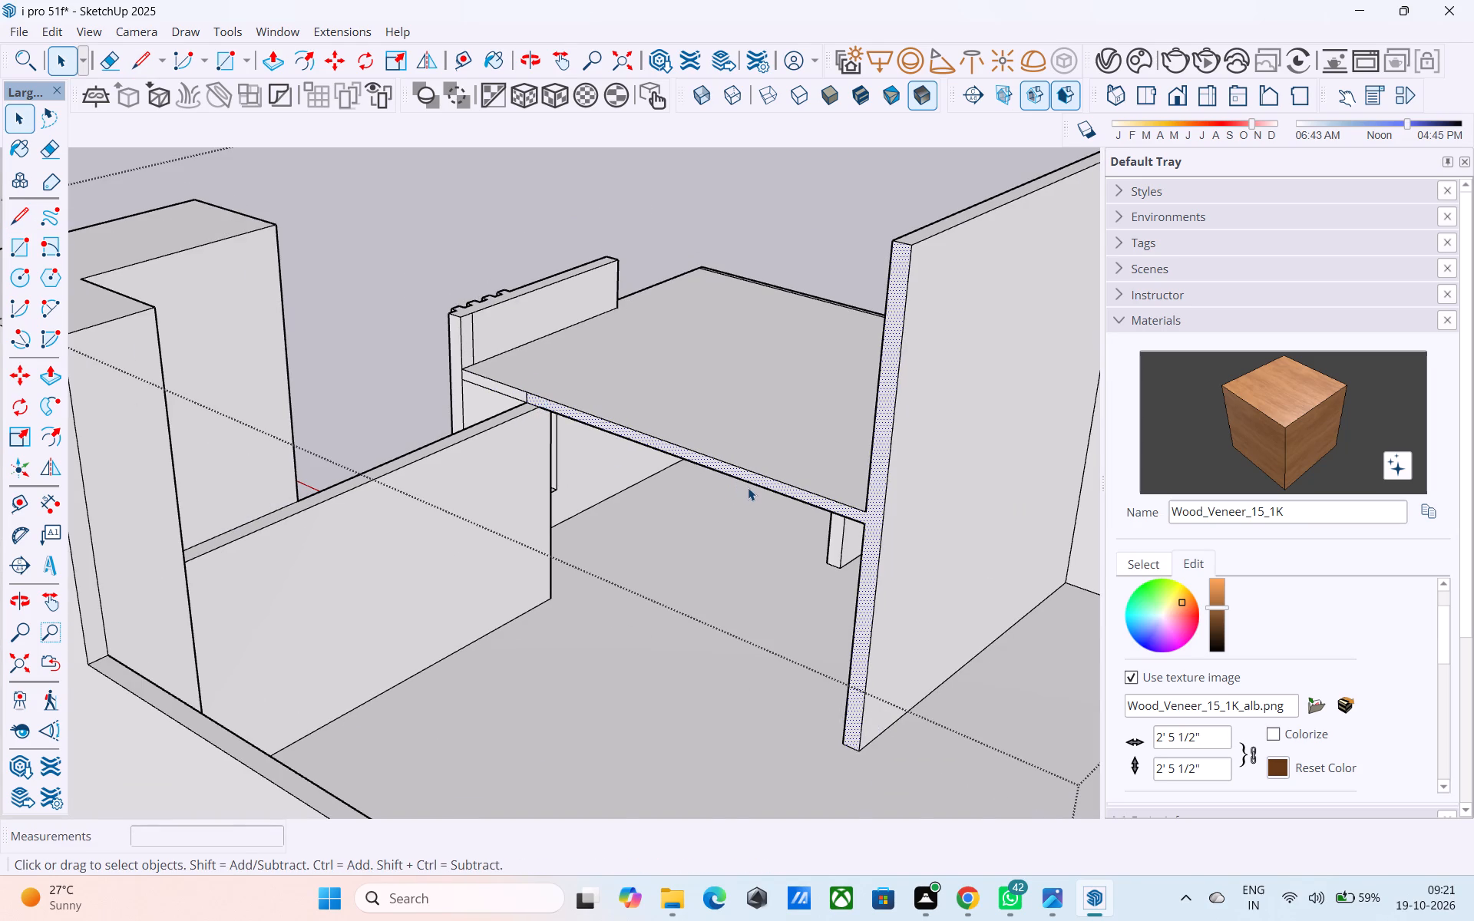
scroll(748, 487, down, 4)
middle_drag(749, 484, 965, 486)
scroll(851, 475, up, 3)
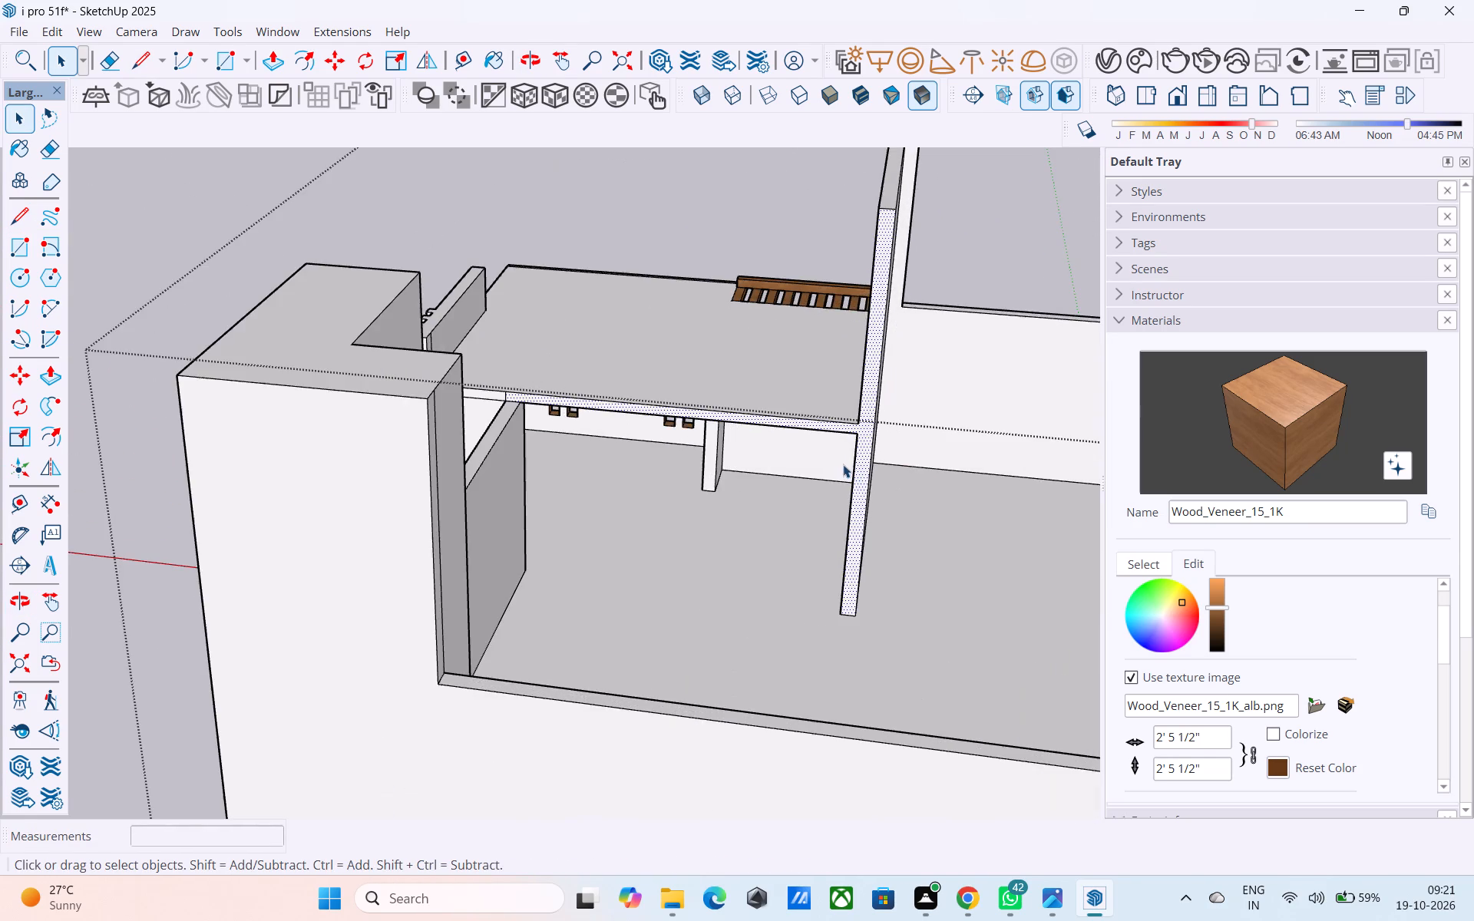
scroll(843, 462, up, 3)
key(l)
click(872, 404)
key(space)
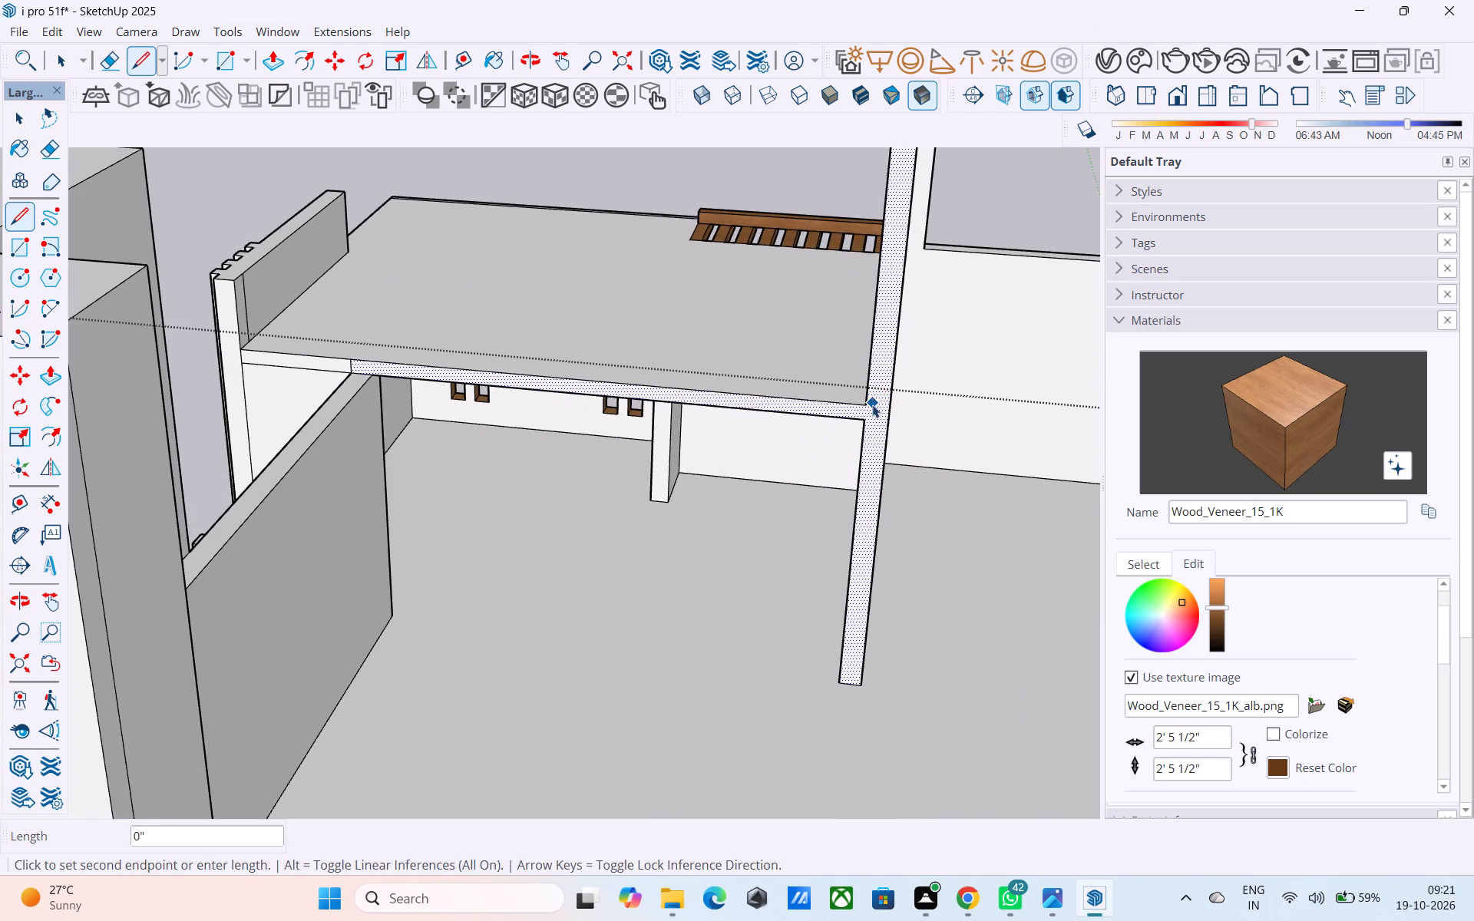
key(l)
click(862, 406)
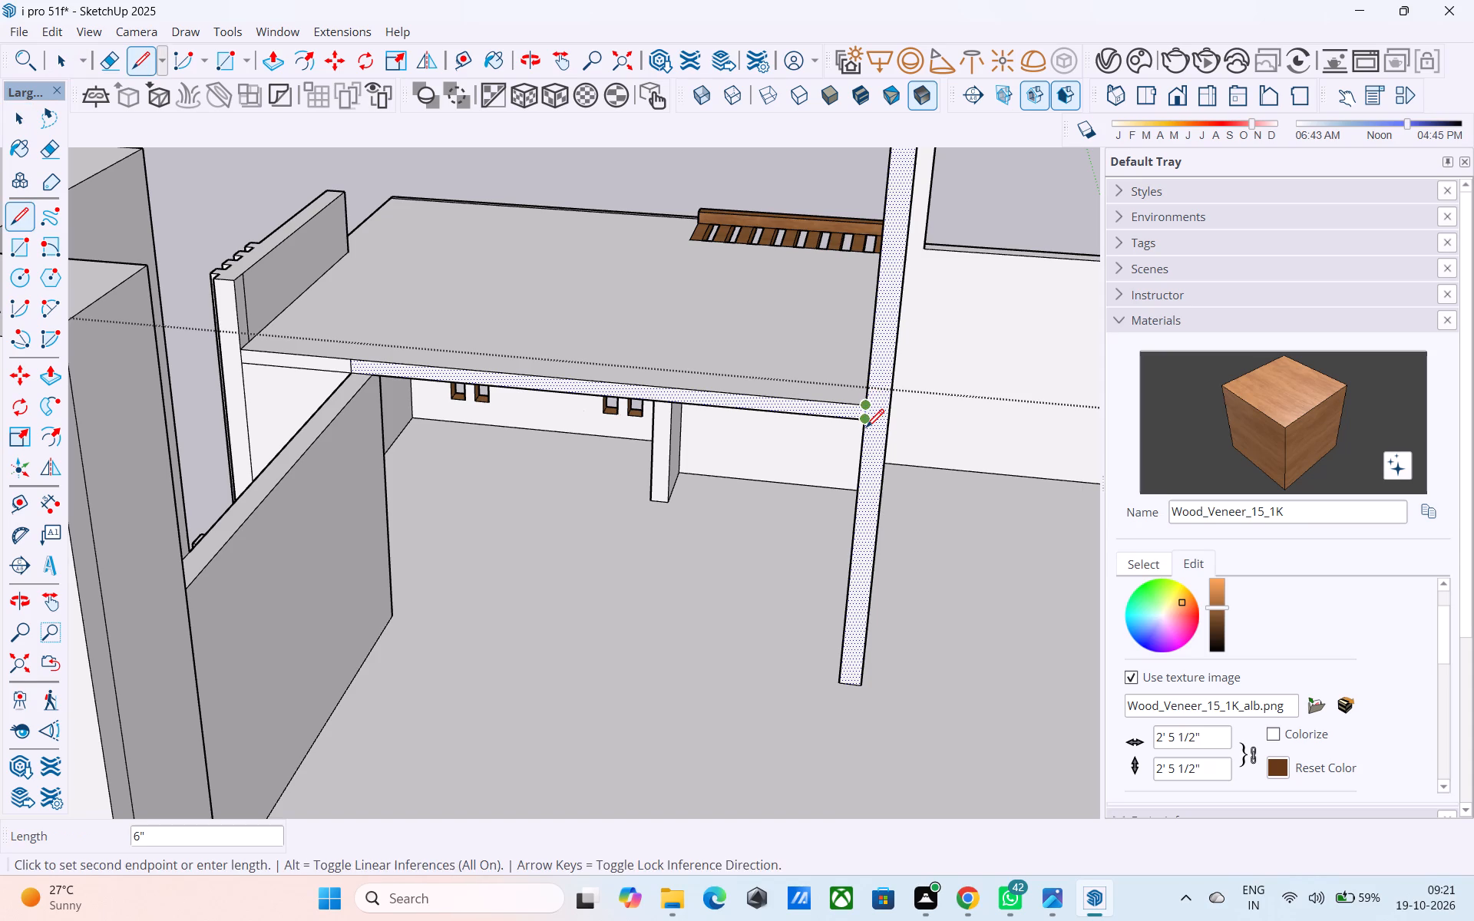
click(866, 429)
Push/Pull the slab edge section between the two lines 21' along the tower side towards the rear parapet.
key(space)
click(846, 412)
key(p)
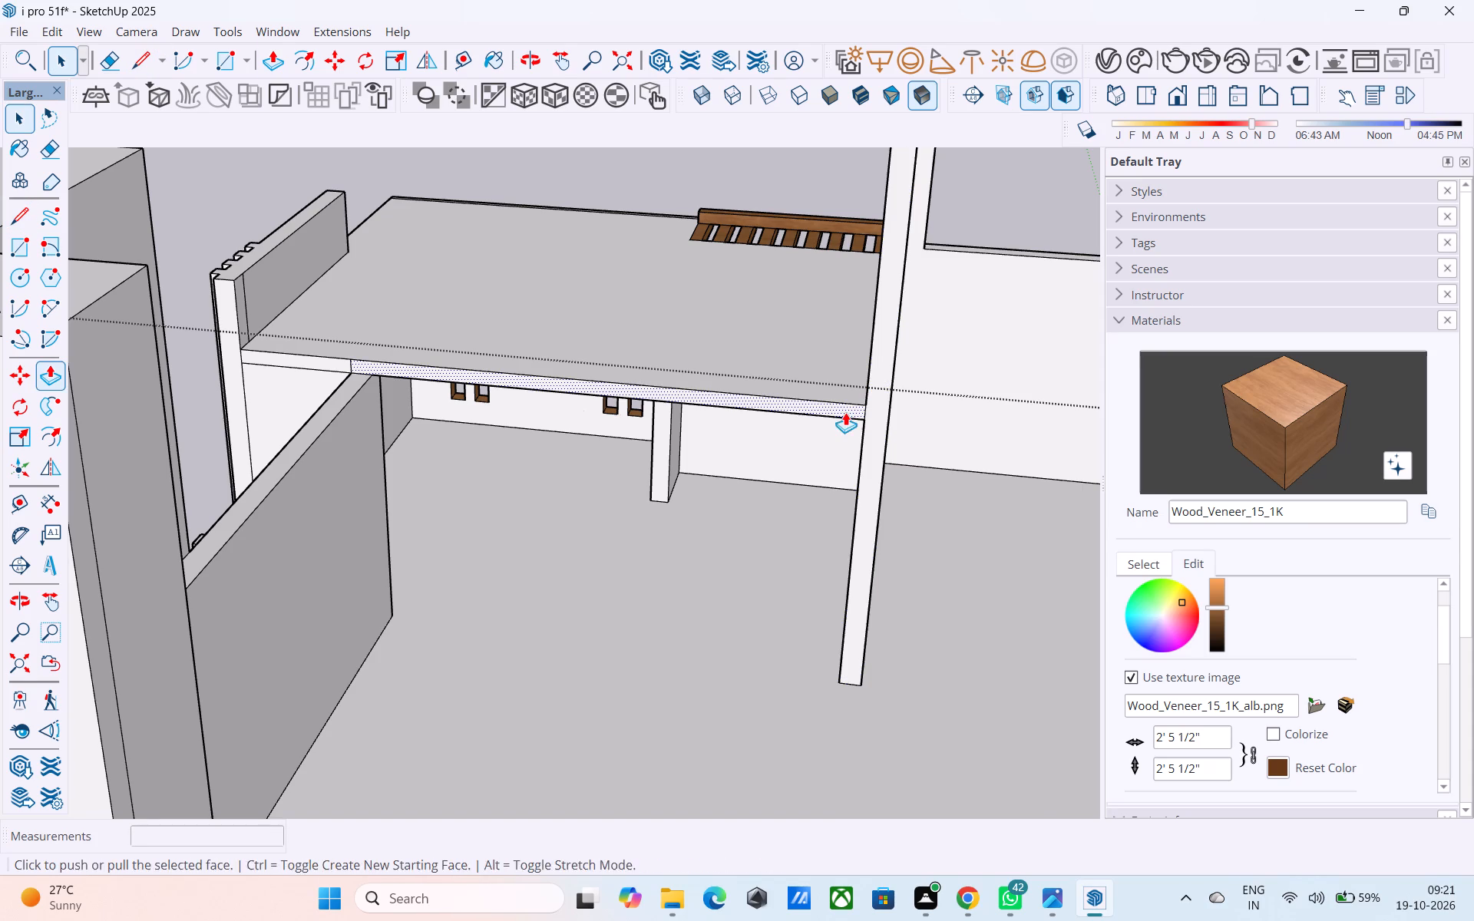
click(845, 412)
scroll(832, 451, down, 9)
middle_drag(741, 599, 499, 643)
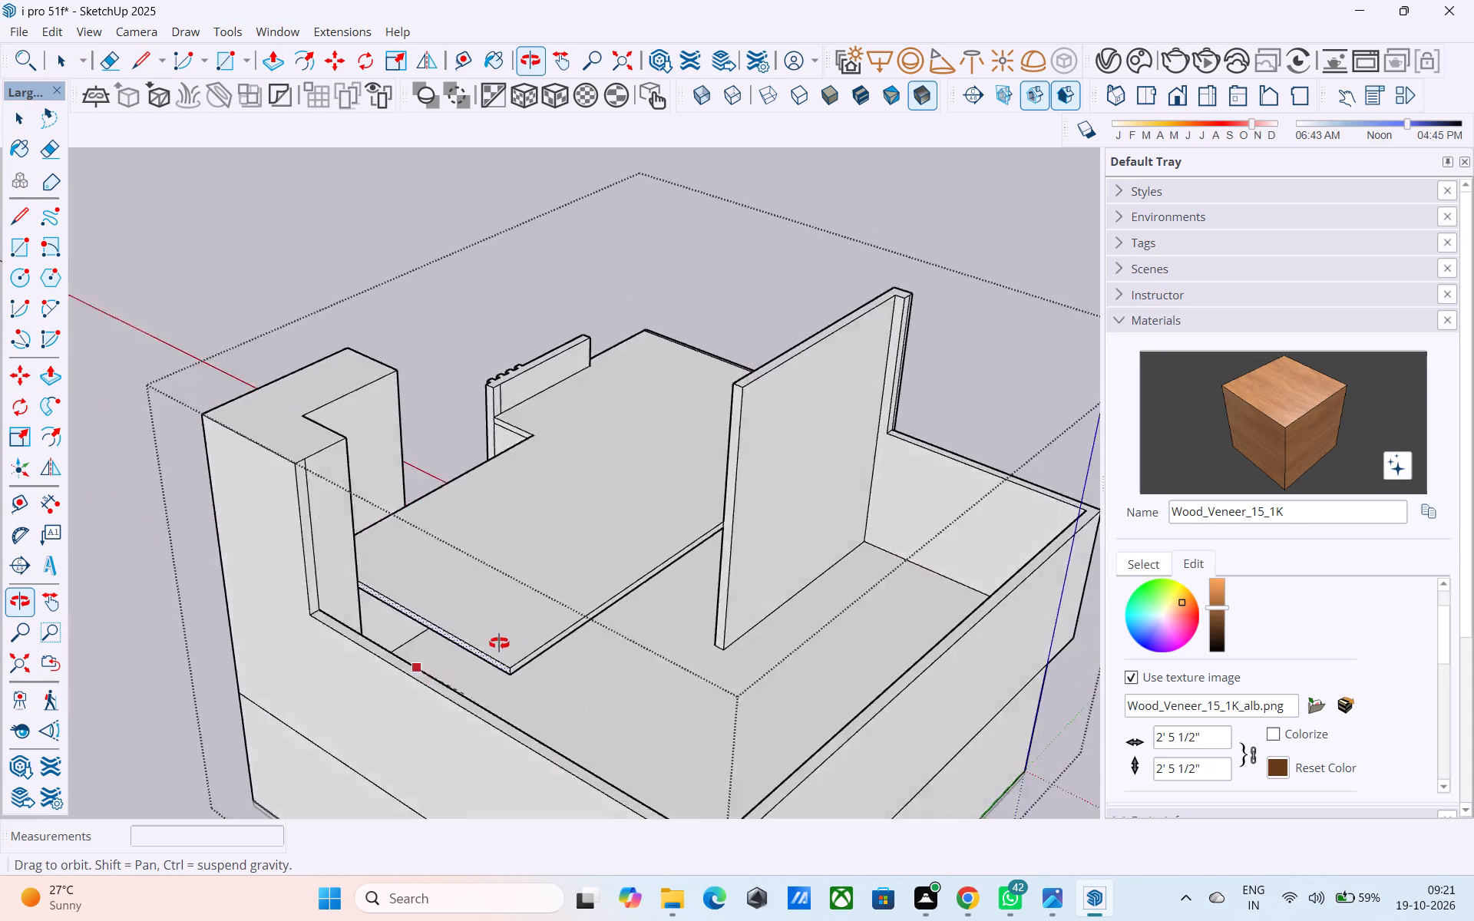
middle_drag(499, 643, 310, 659)
click(147, 651)
Draw a short vertical line on the extended slab's end face where it meets the tower corner.
middle_drag(233, 566, 537, 447)
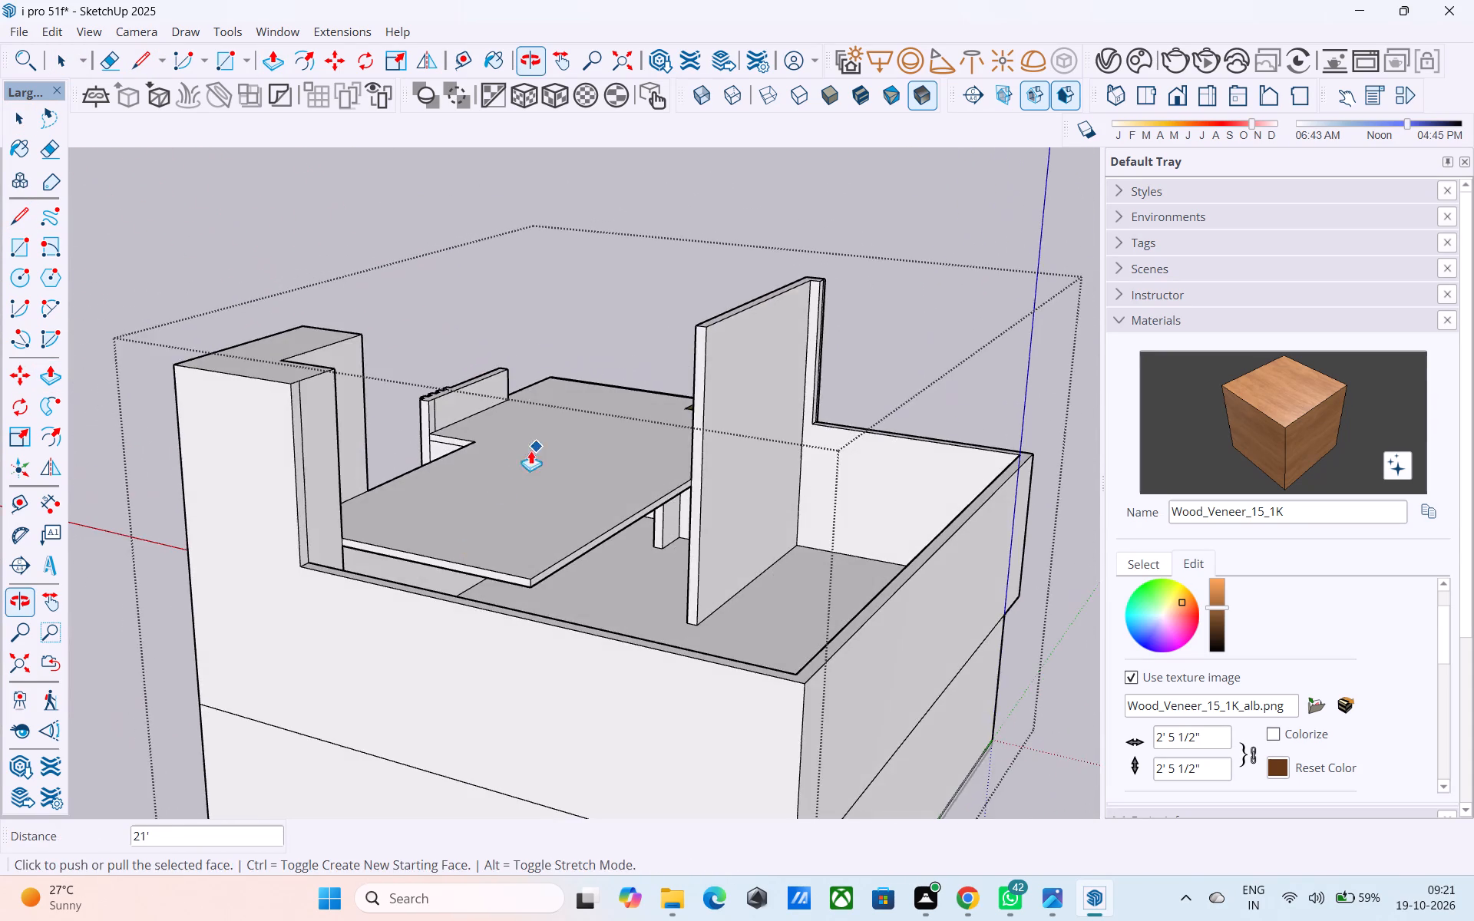
scroll(445, 519, up, 8)
key(space)
key(l)
scroll(284, 573, up, 1)
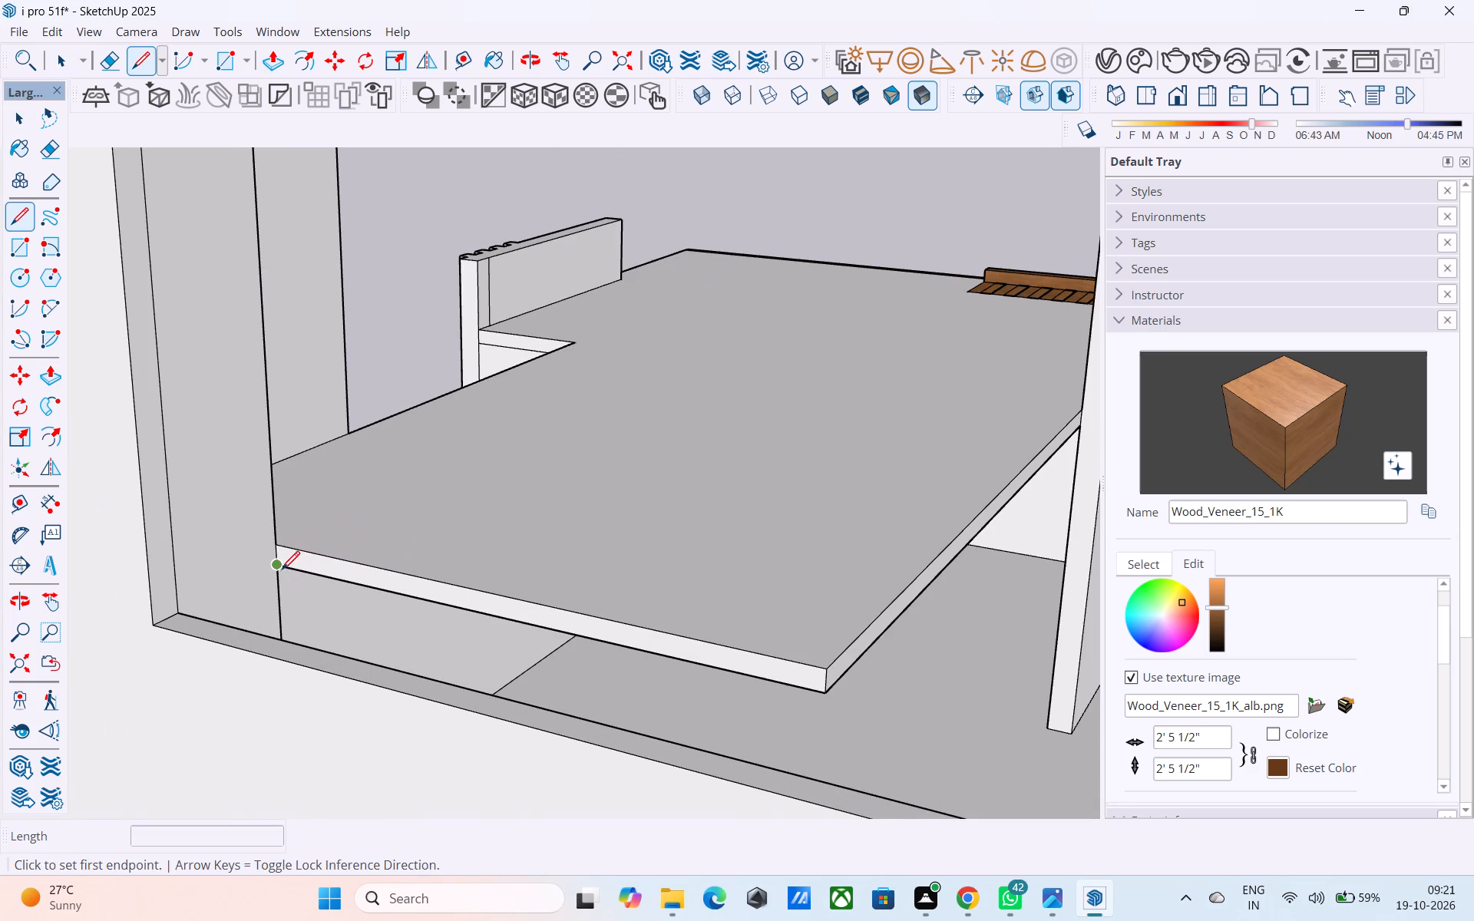
click(278, 569)
click(276, 536)
key(space)
Push/Pull the extended slab's end face 4' to the outer edge of the rear parapet beside the tower.
click(326, 564)
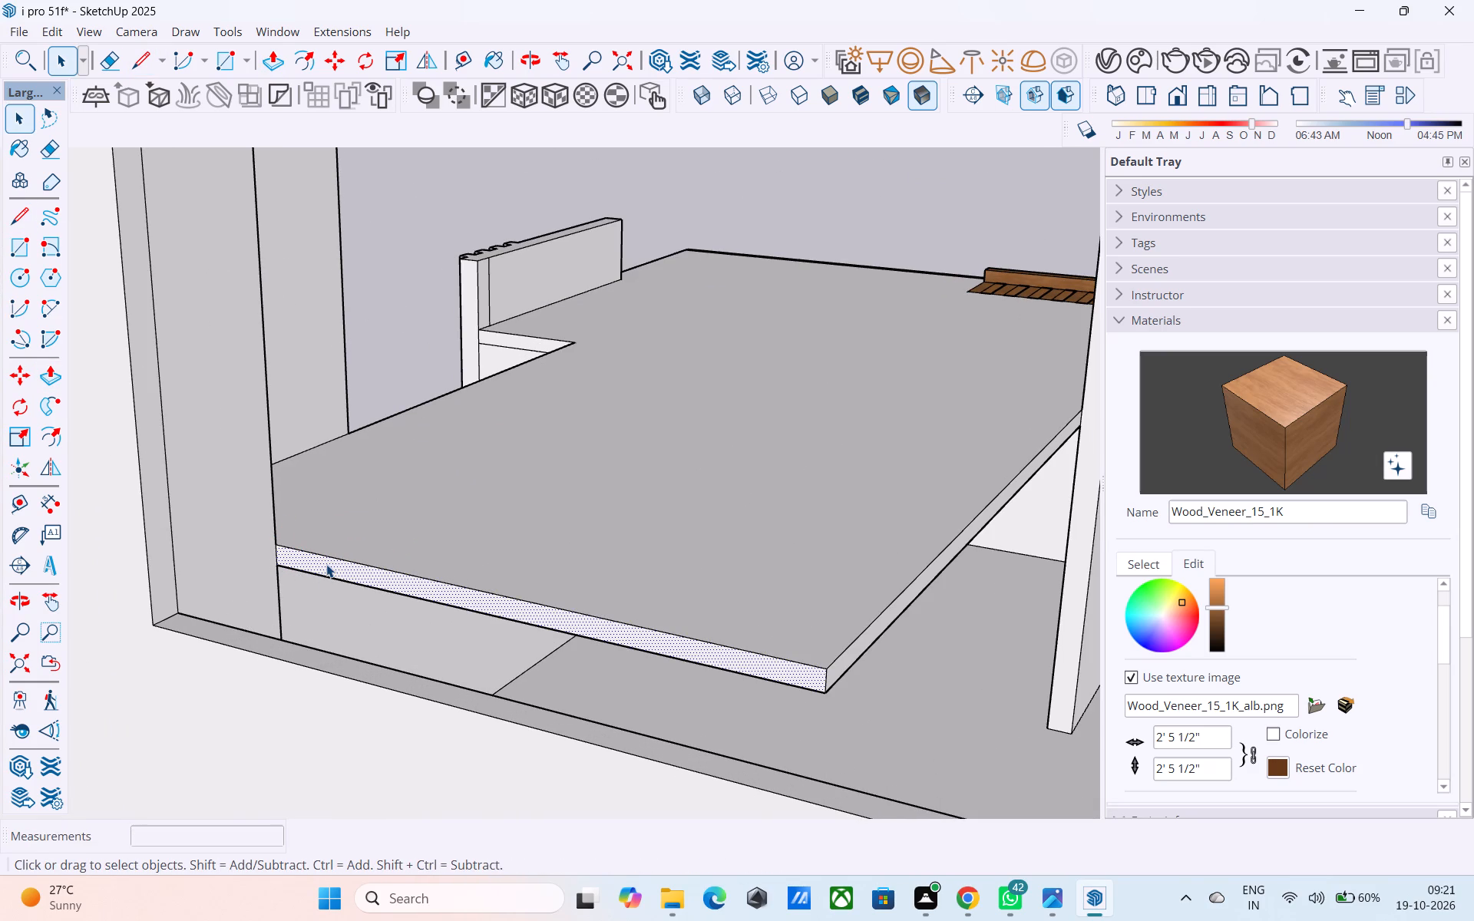
key(p)
click(326, 564)
click(268, 671)
scroll(274, 652, down, 11)
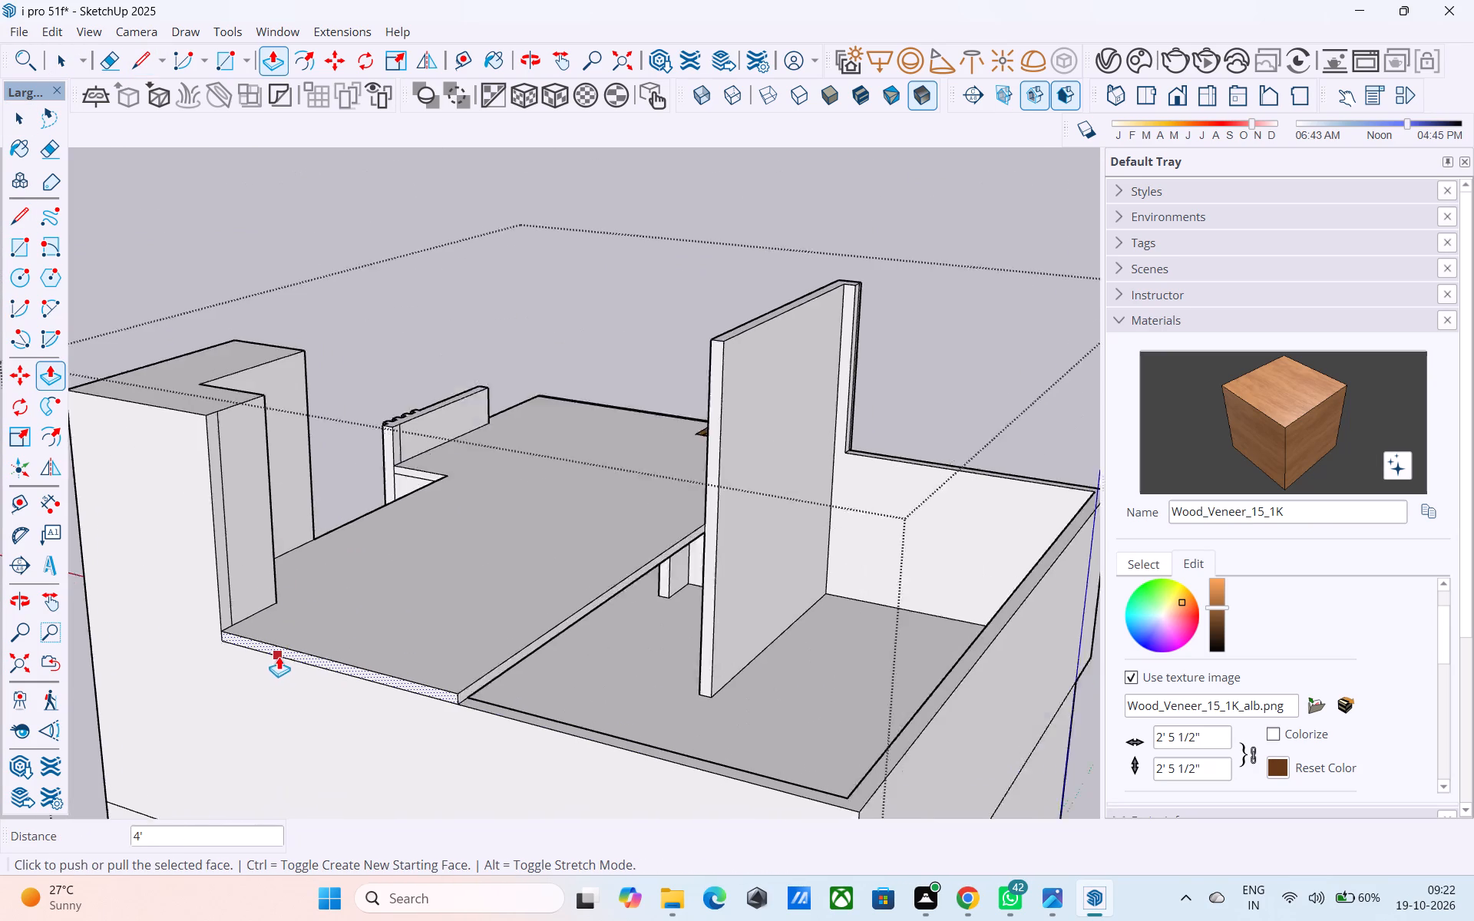
Push/Pull the slab's long side edge 18' along the rear parapet, past the tall wall, to the building's far side.
scroll(279, 656, down, 1)
scroll(567, 569, down, 6)
middle_drag(572, 575, 436, 606)
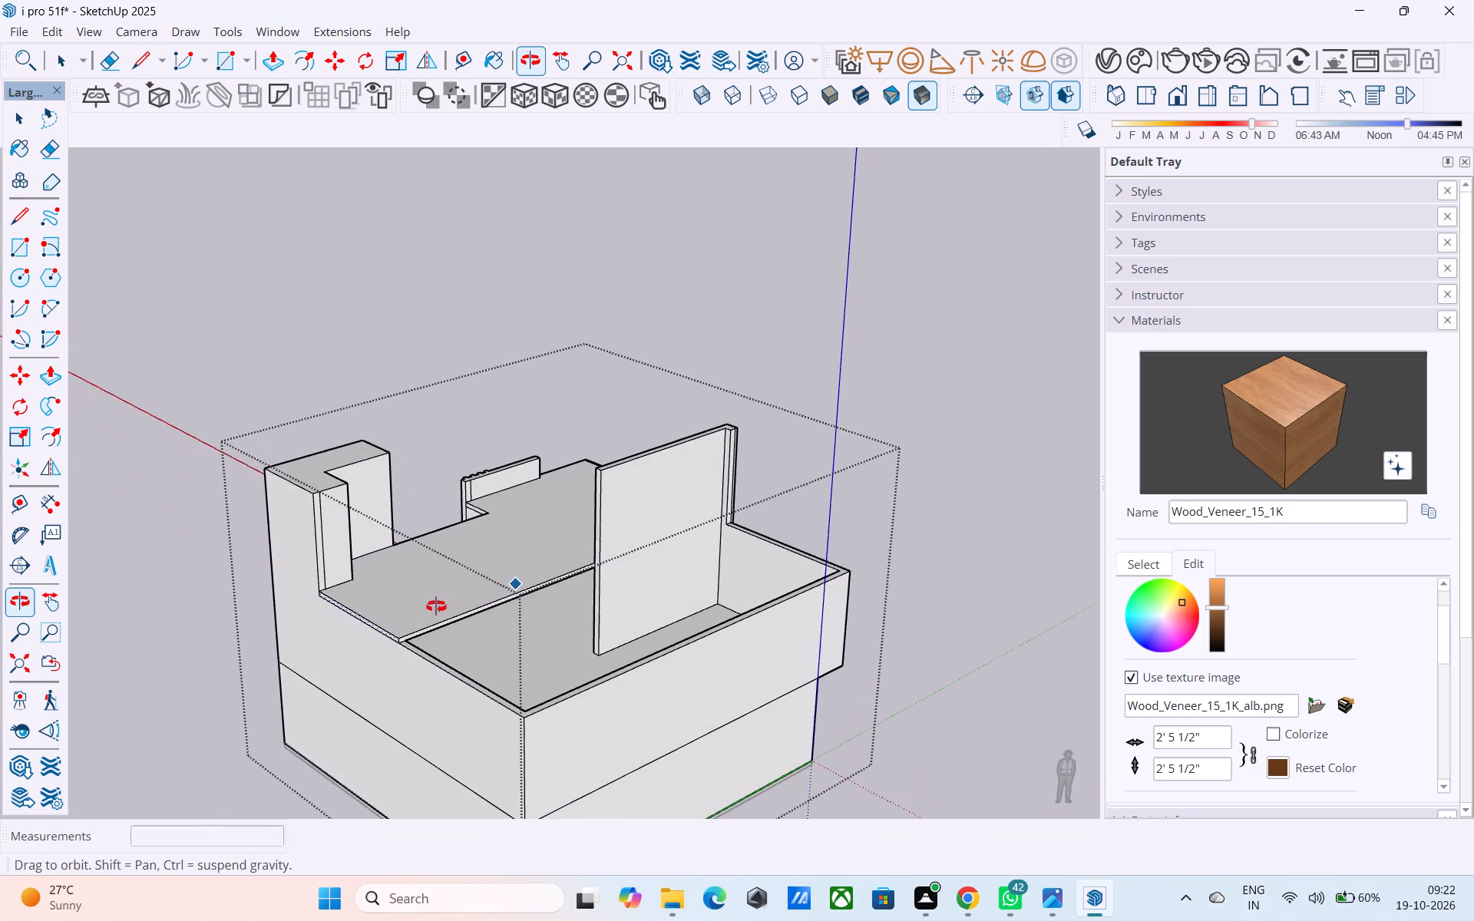
middle_drag(436, 606, 434, 609)
middle_drag(423, 616, 708, 611)
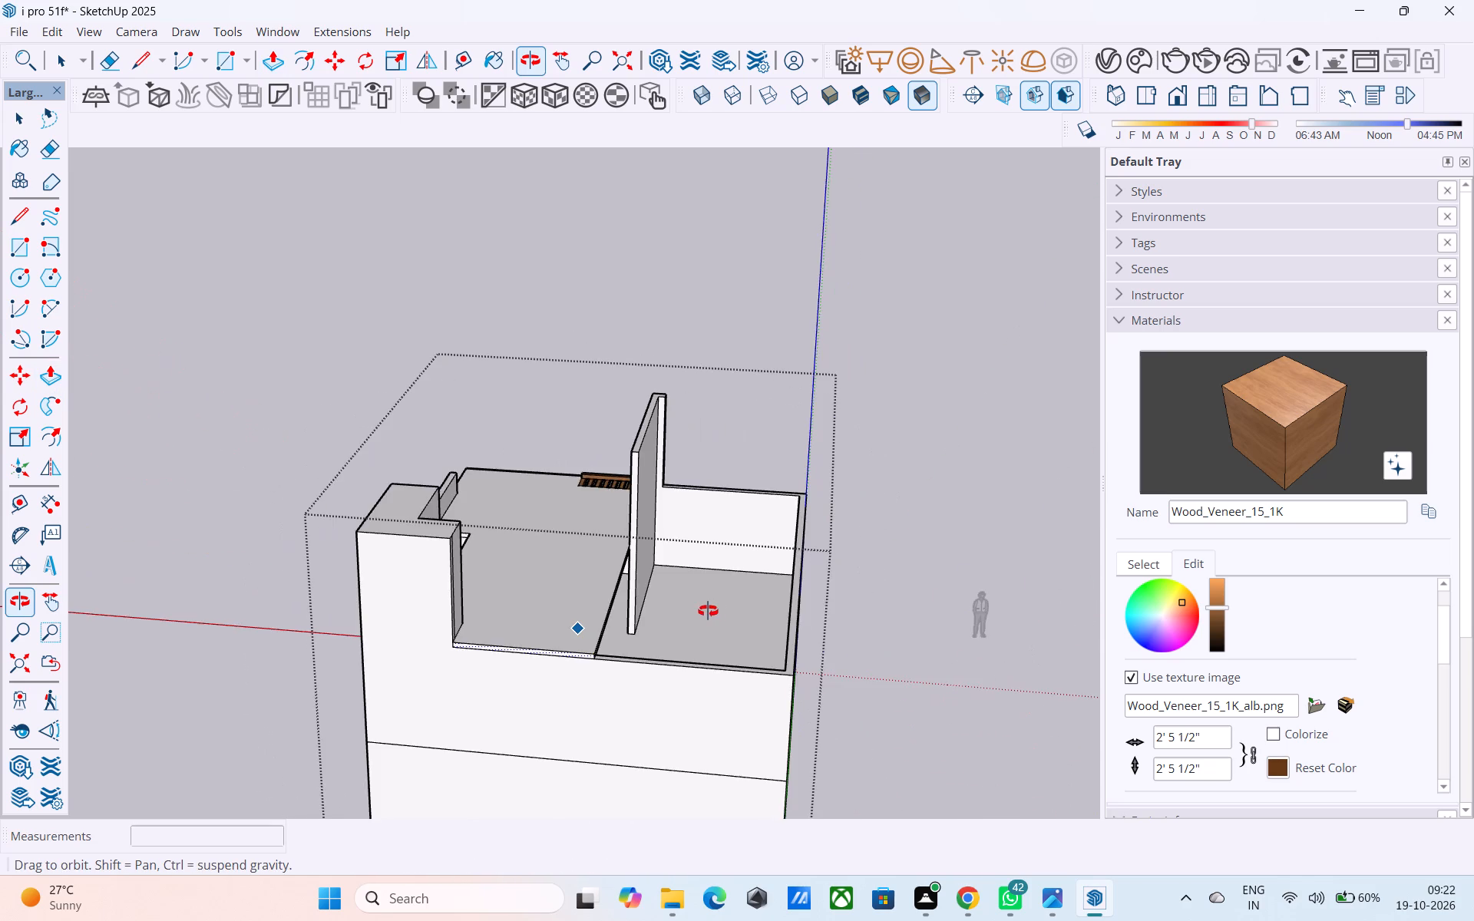
middle_drag(708, 611, 302, 652)
scroll(373, 609, up, 7)
key(space)
click(391, 627)
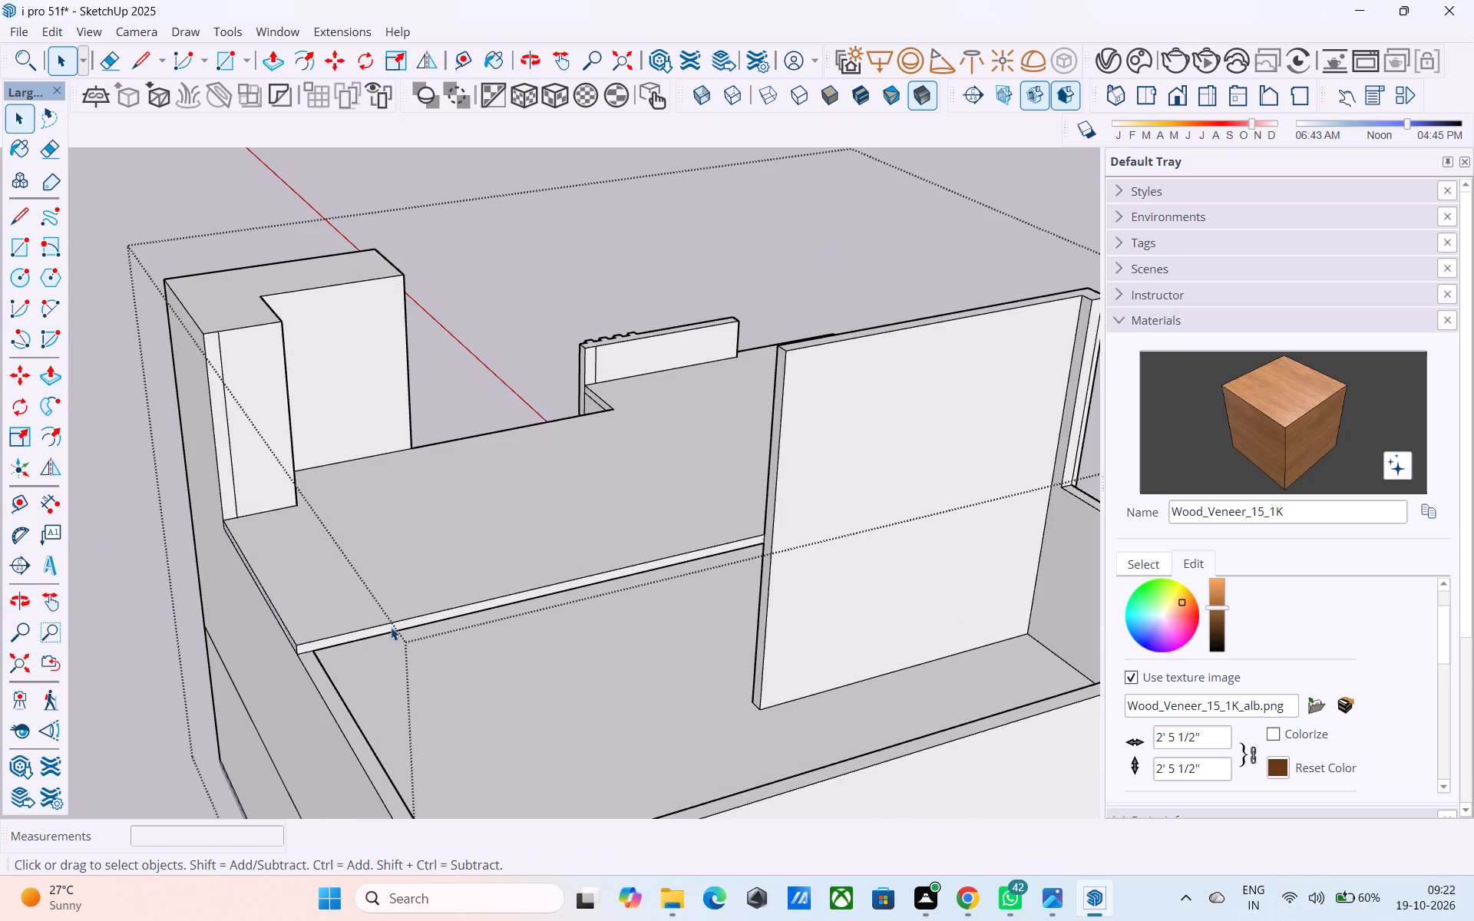
key(p)
click(391, 627)
scroll(393, 621, down, 5)
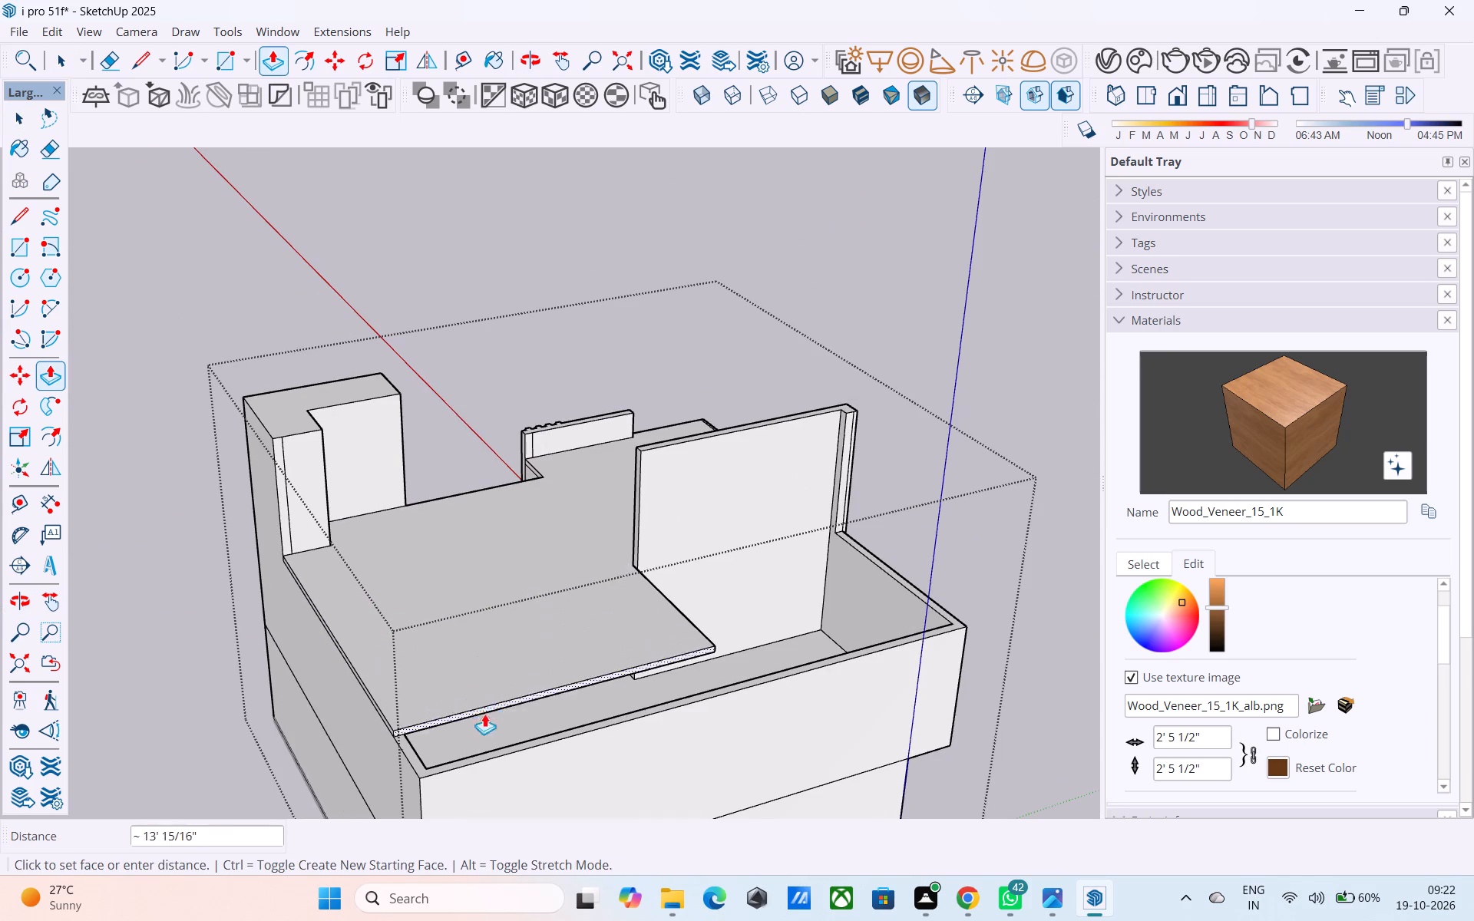
click(503, 759)
Push/Pull the remaining slab edge 19' to the outer side wall by the pergola, roofing the last open area.
middle_drag(810, 660, 340, 655)
scroll(288, 631, up, 6)
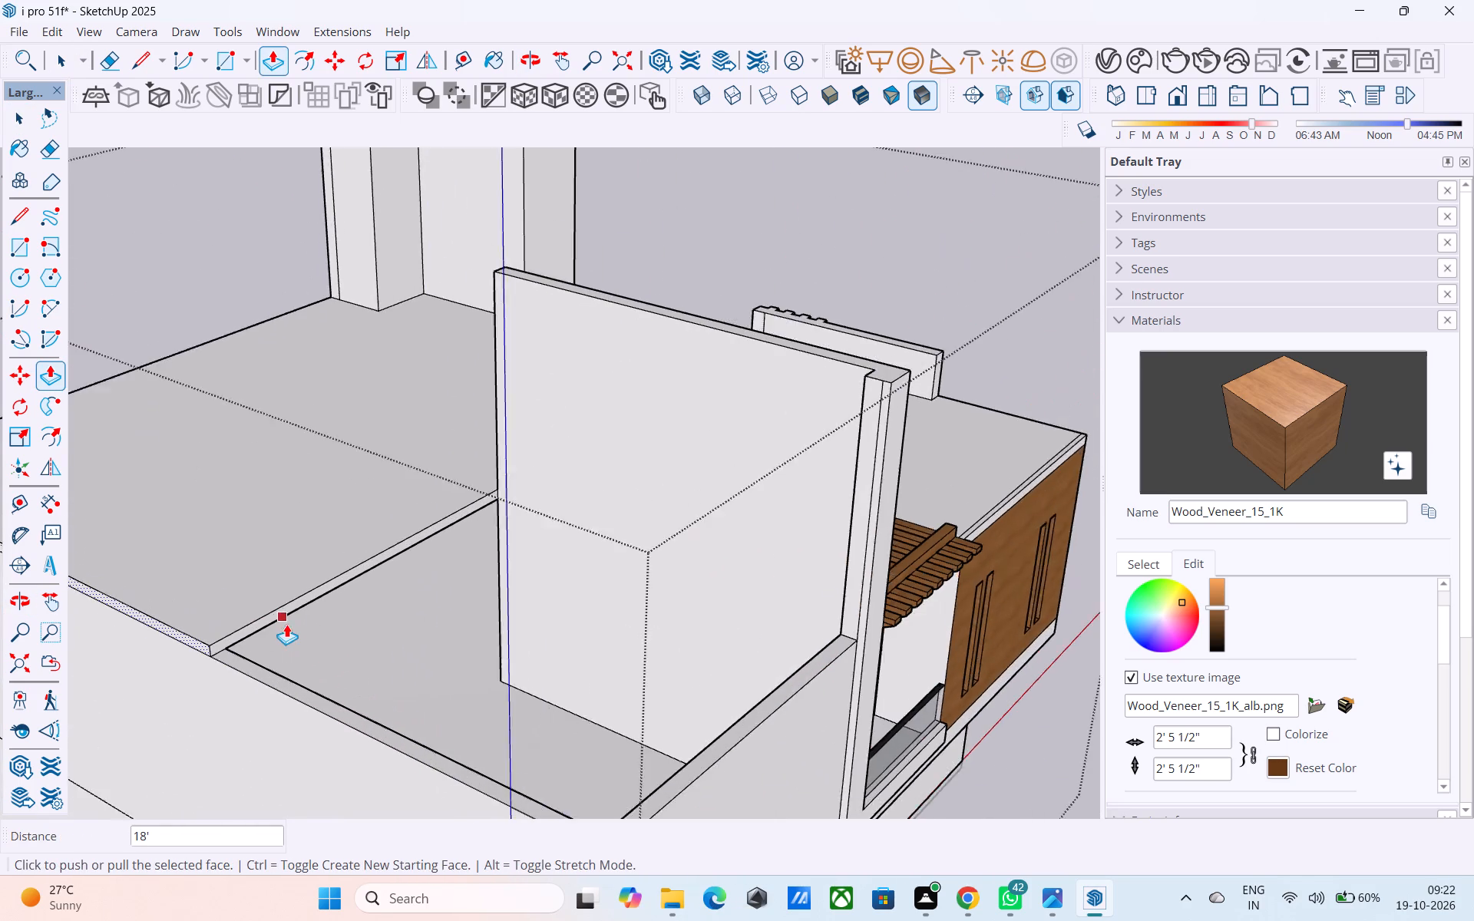
key(space)
click(286, 608)
key(p)
click(285, 609)
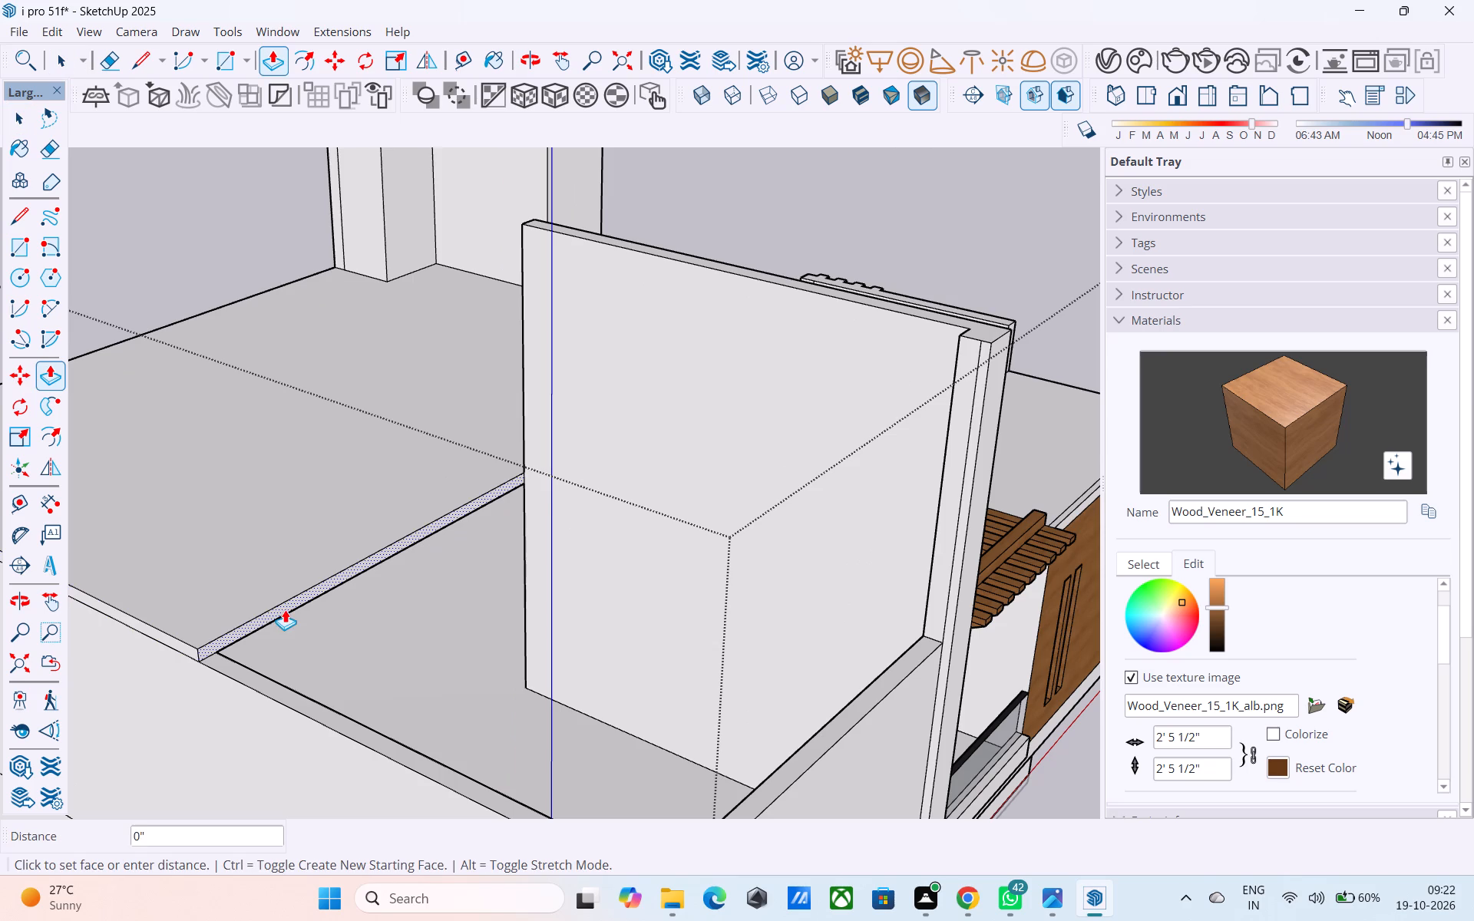
click(917, 629)
scroll(950, 609, down, 5)
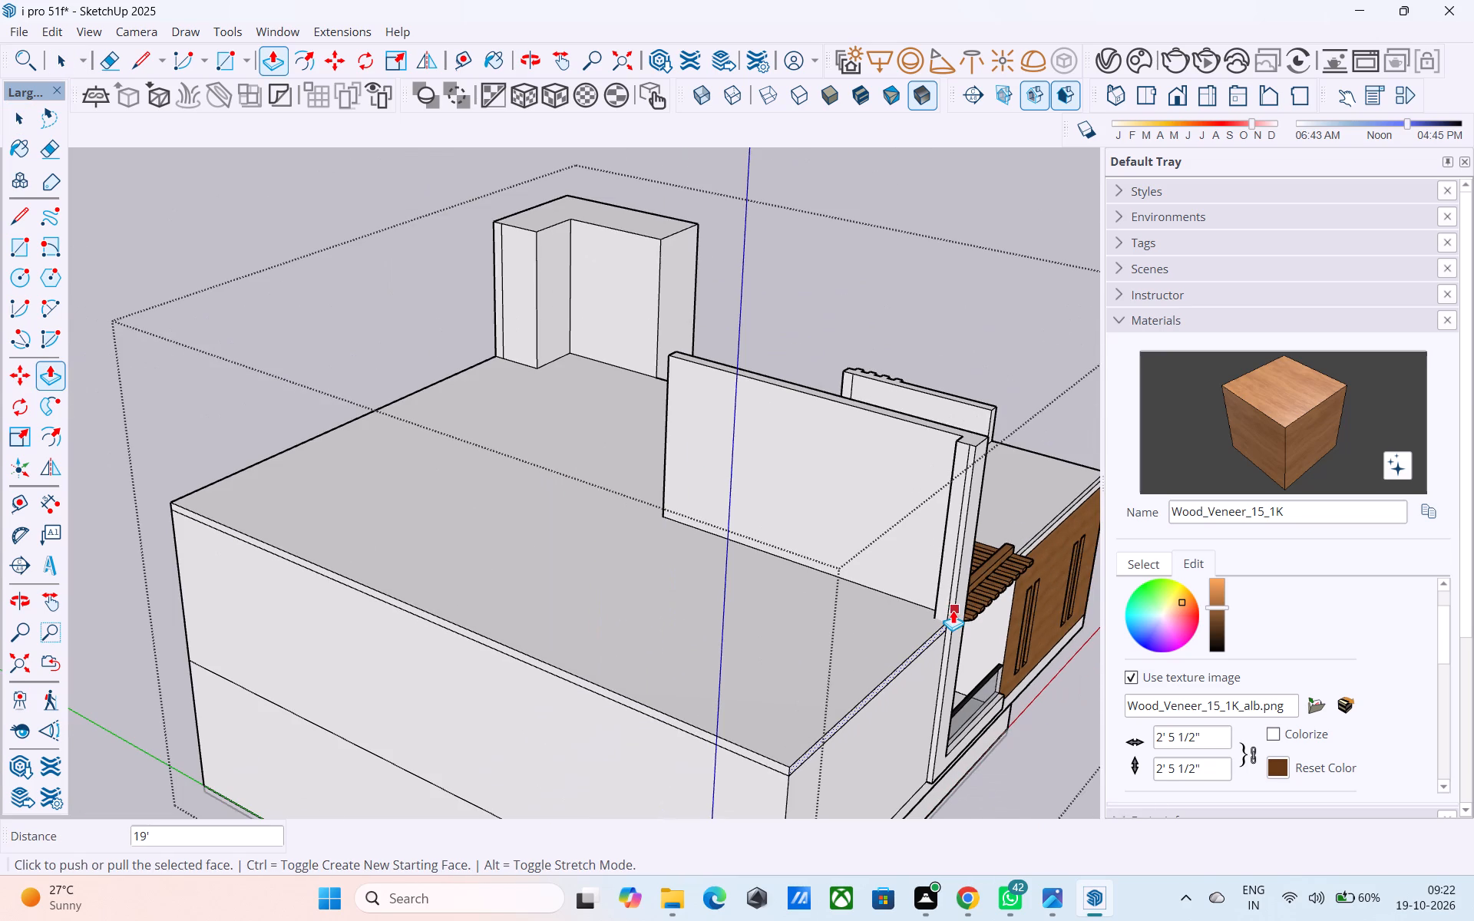
key(space)
middle_drag(953, 610, 992, 642)
scroll(992, 642, up, 20)
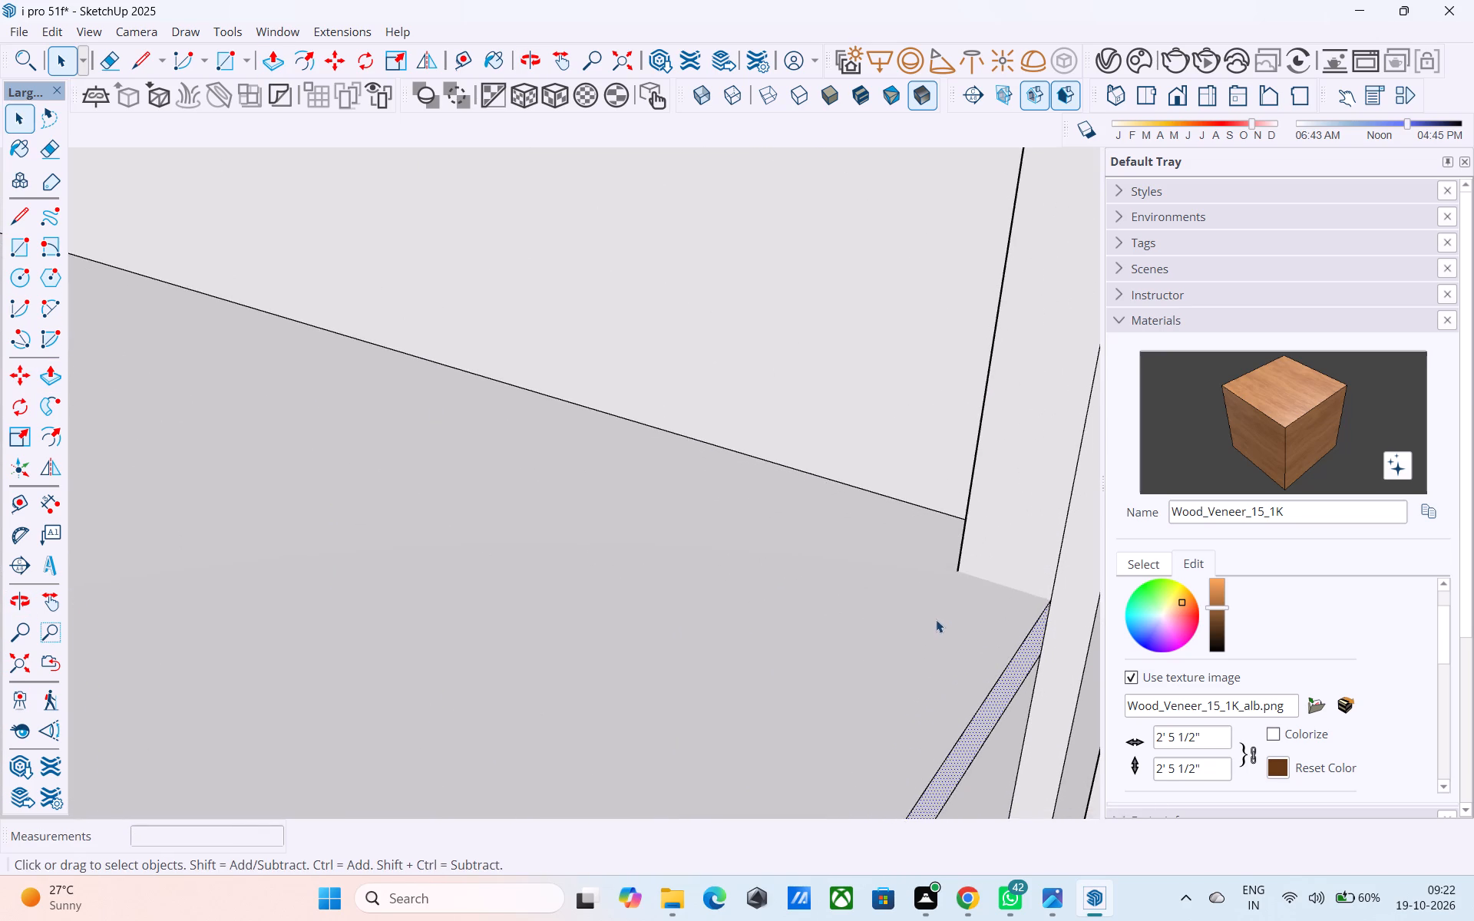
Draw two short lines on the roof slab tracing the base of the corner fin, including the 6" side meeting the tall wall.
scroll(928, 619, down, 1)
middle_drag(925, 619, 1205, 758)
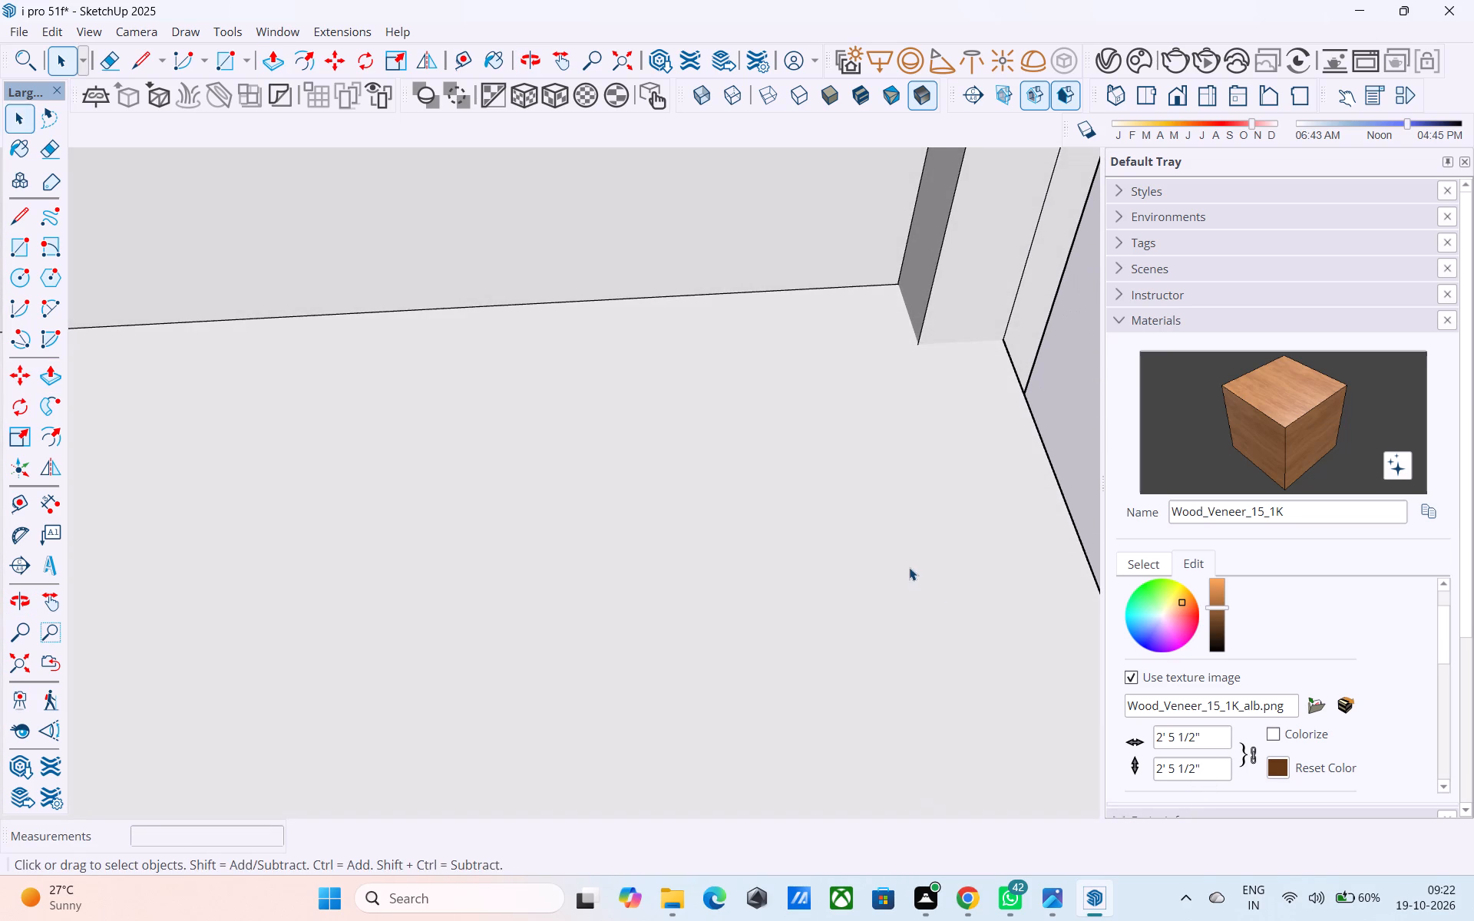
key(l)
click(922, 345)
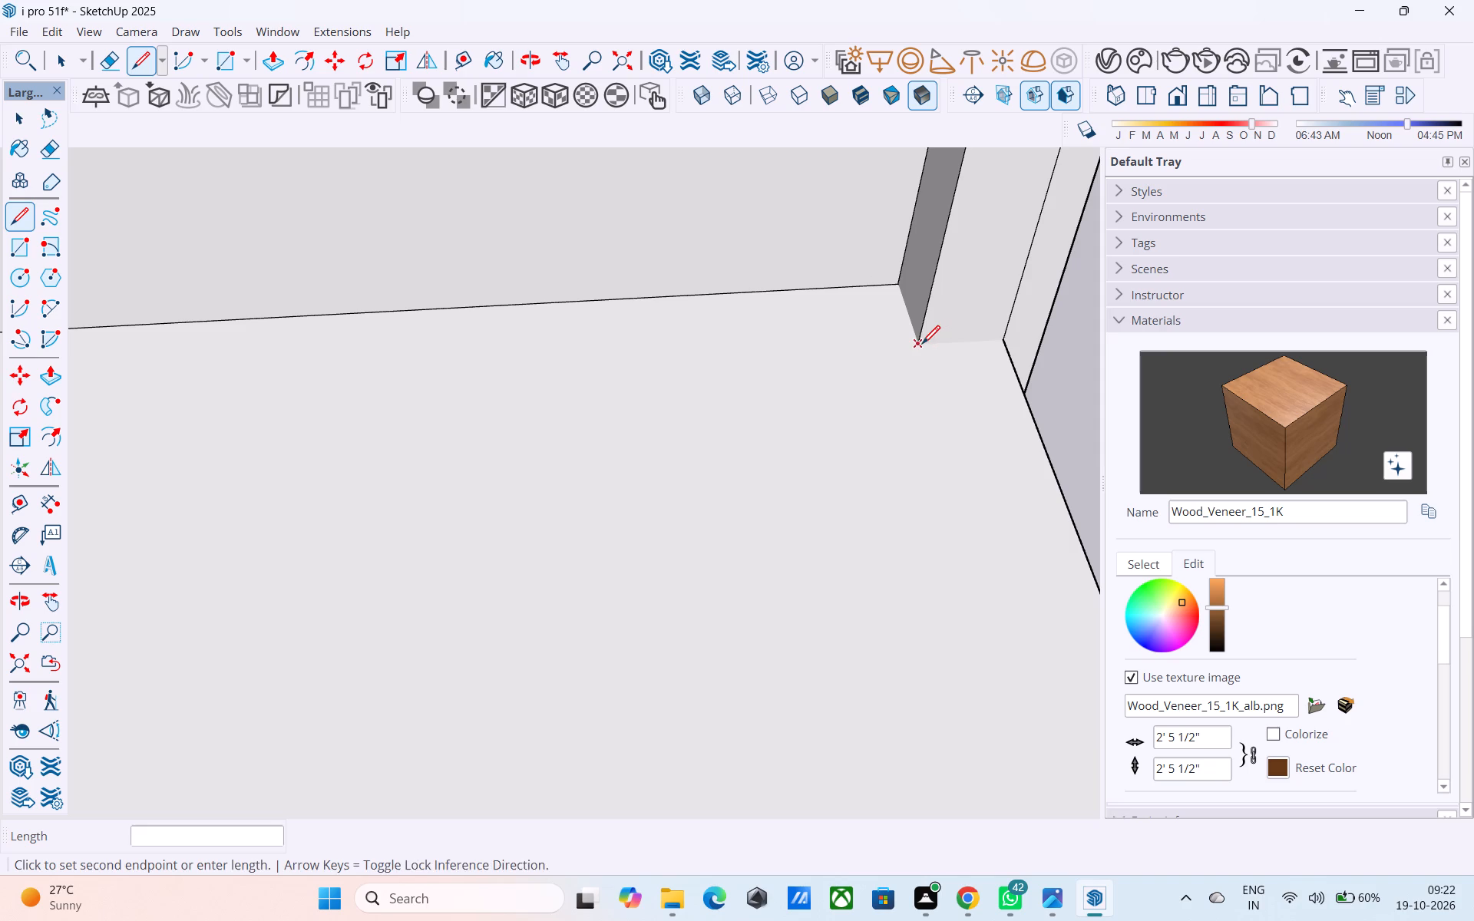
click(1013, 331)
key(space)
middle_drag(937, 352, 948, 354)
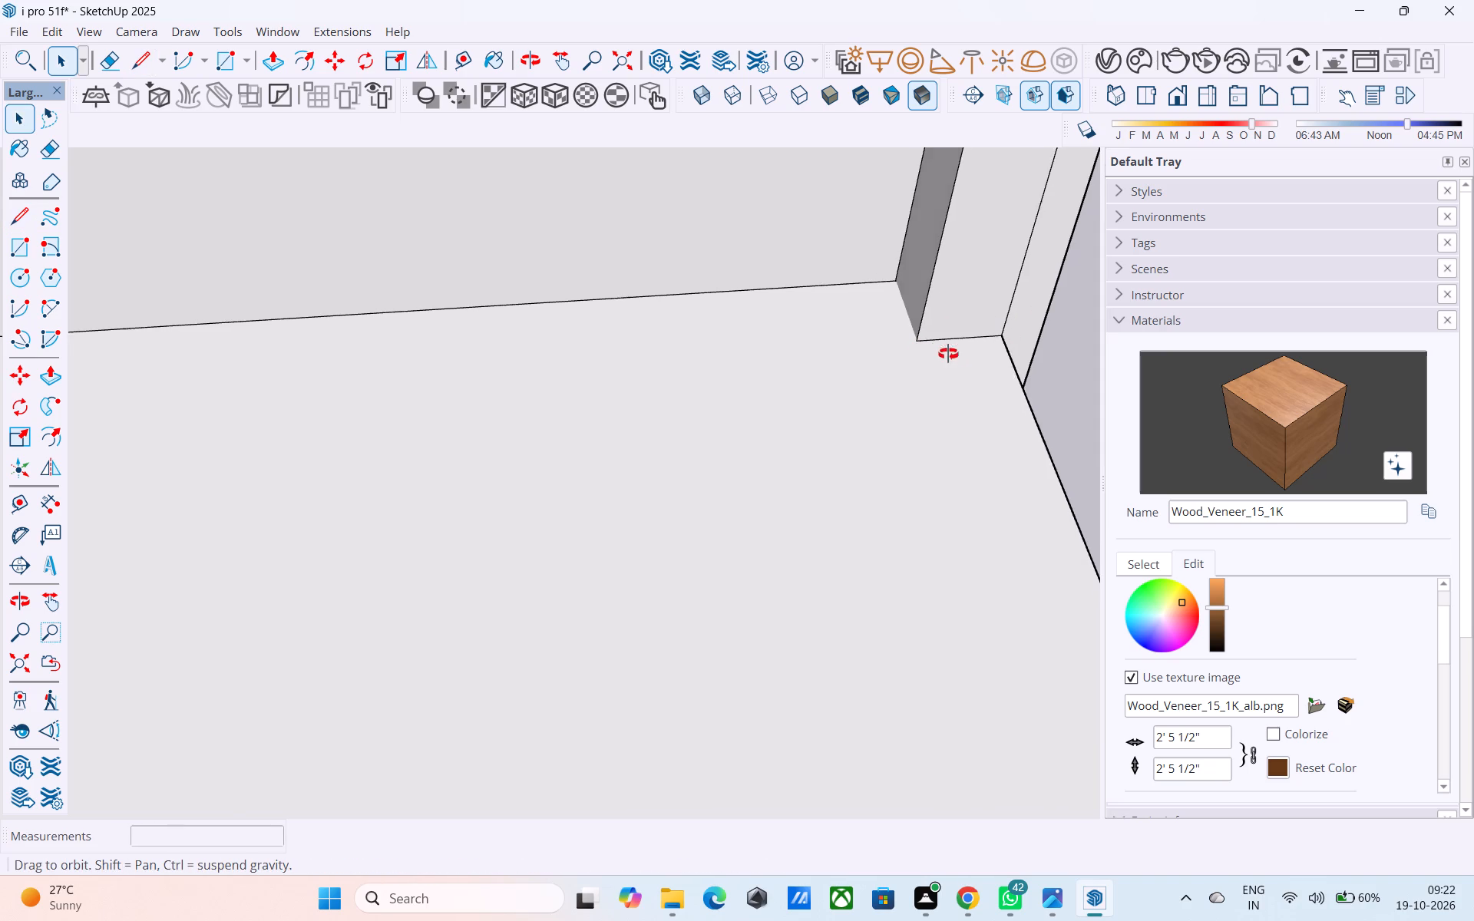
middle_drag(948, 354, 981, 364)
key(l)
click(901, 323)
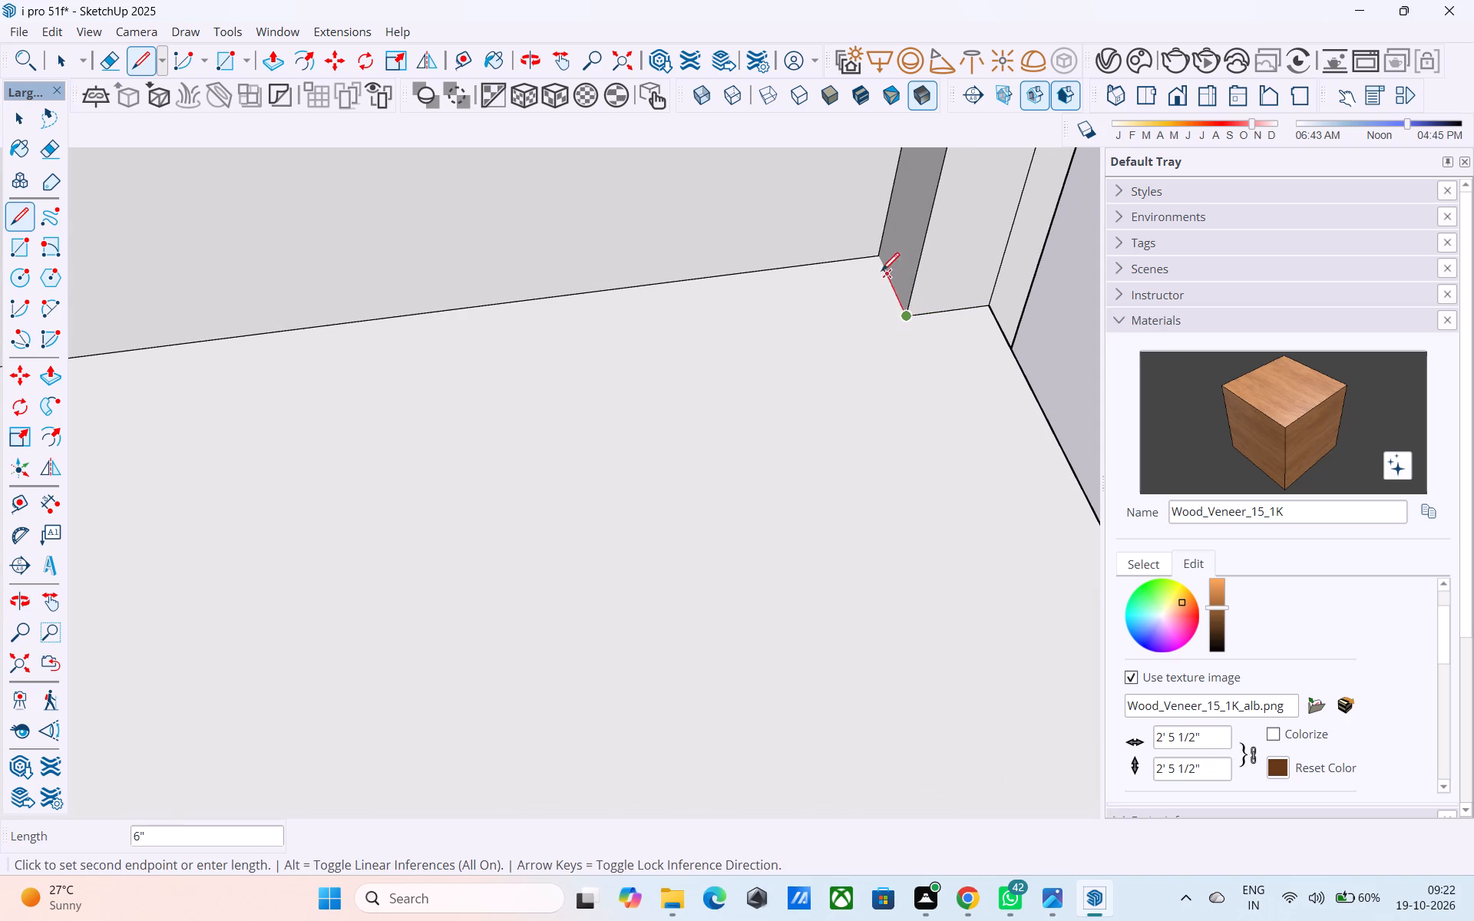
click(875, 258)
key(space)
Examine the roof slab, the tall wall and its corner fin from several sides of the building.
middle_drag(807, 468, 468, 358)
scroll(446, 319, down, 3)
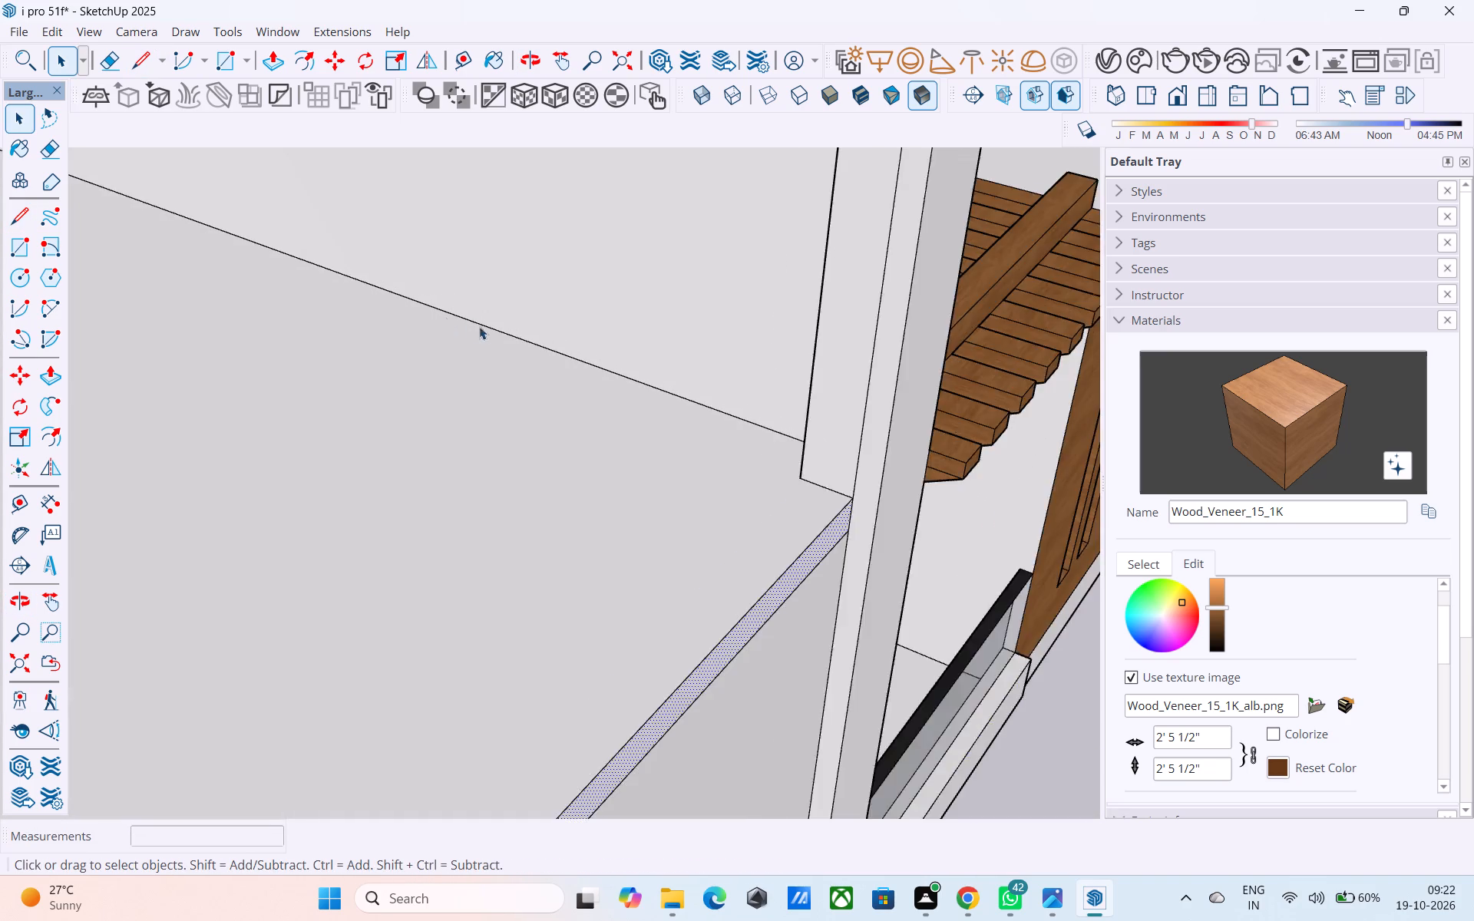
scroll(479, 326, down, 5)
middle_drag(573, 413, 623, 368)
scroll(803, 328, down, 6)
scroll(792, 430, down, 7)
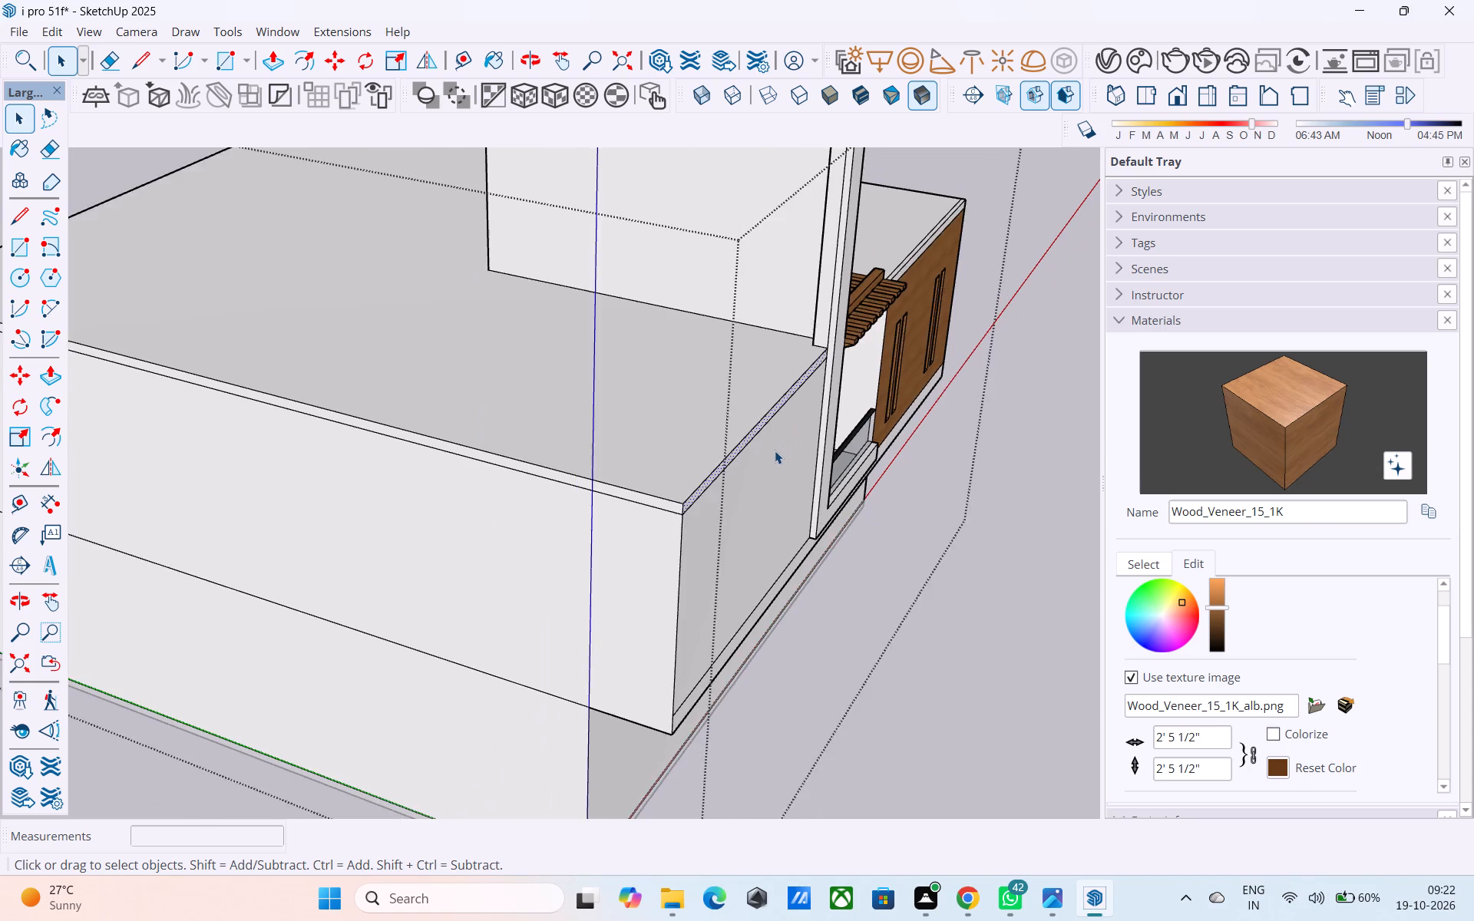
scroll(775, 451, down, 3)
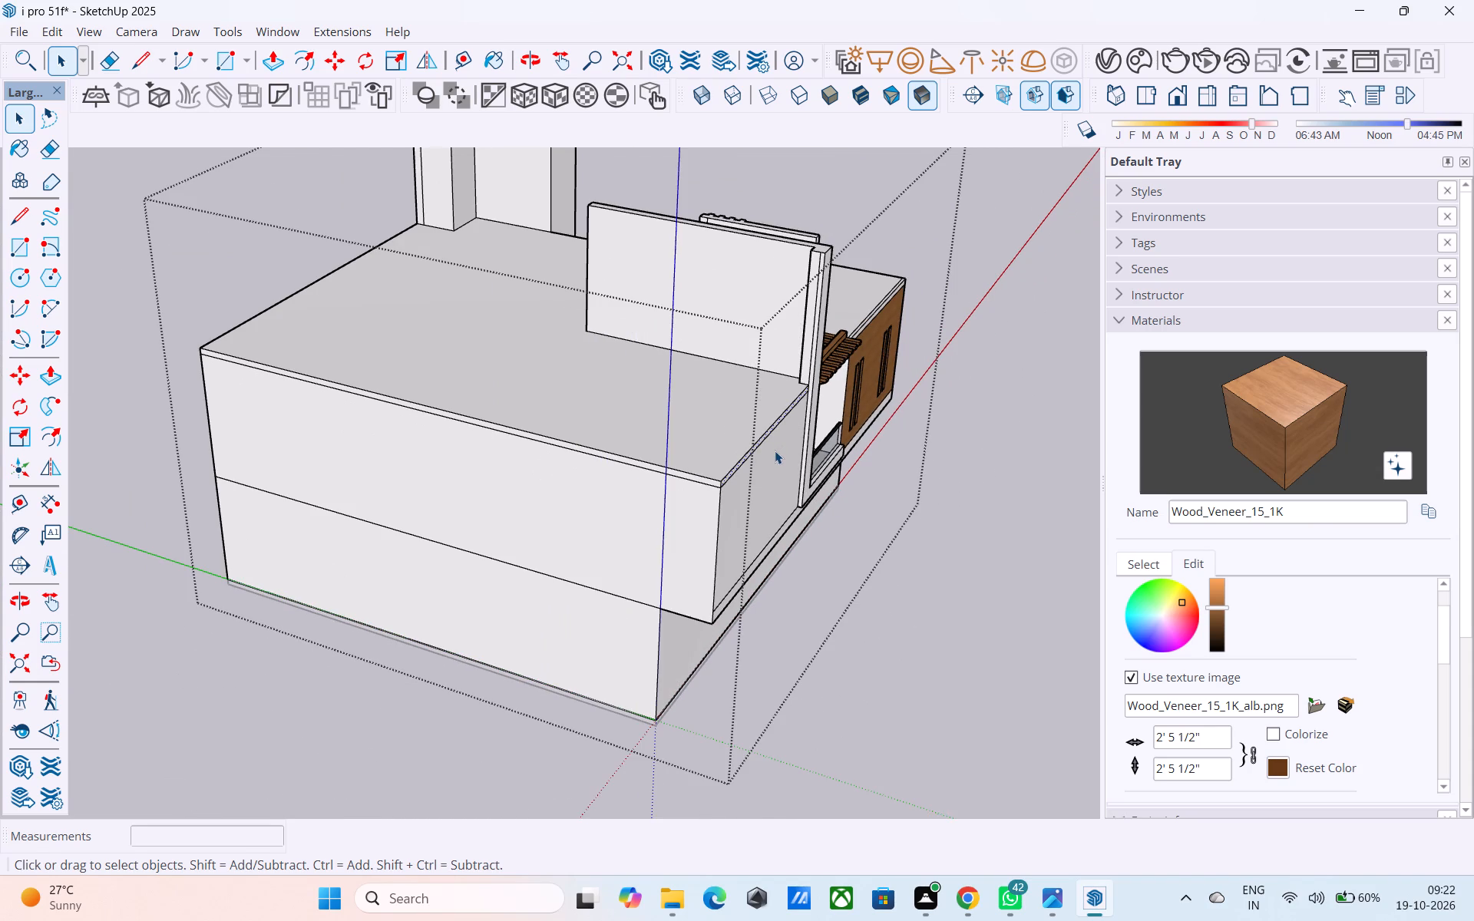
middle_drag(775, 451, 620, 589)
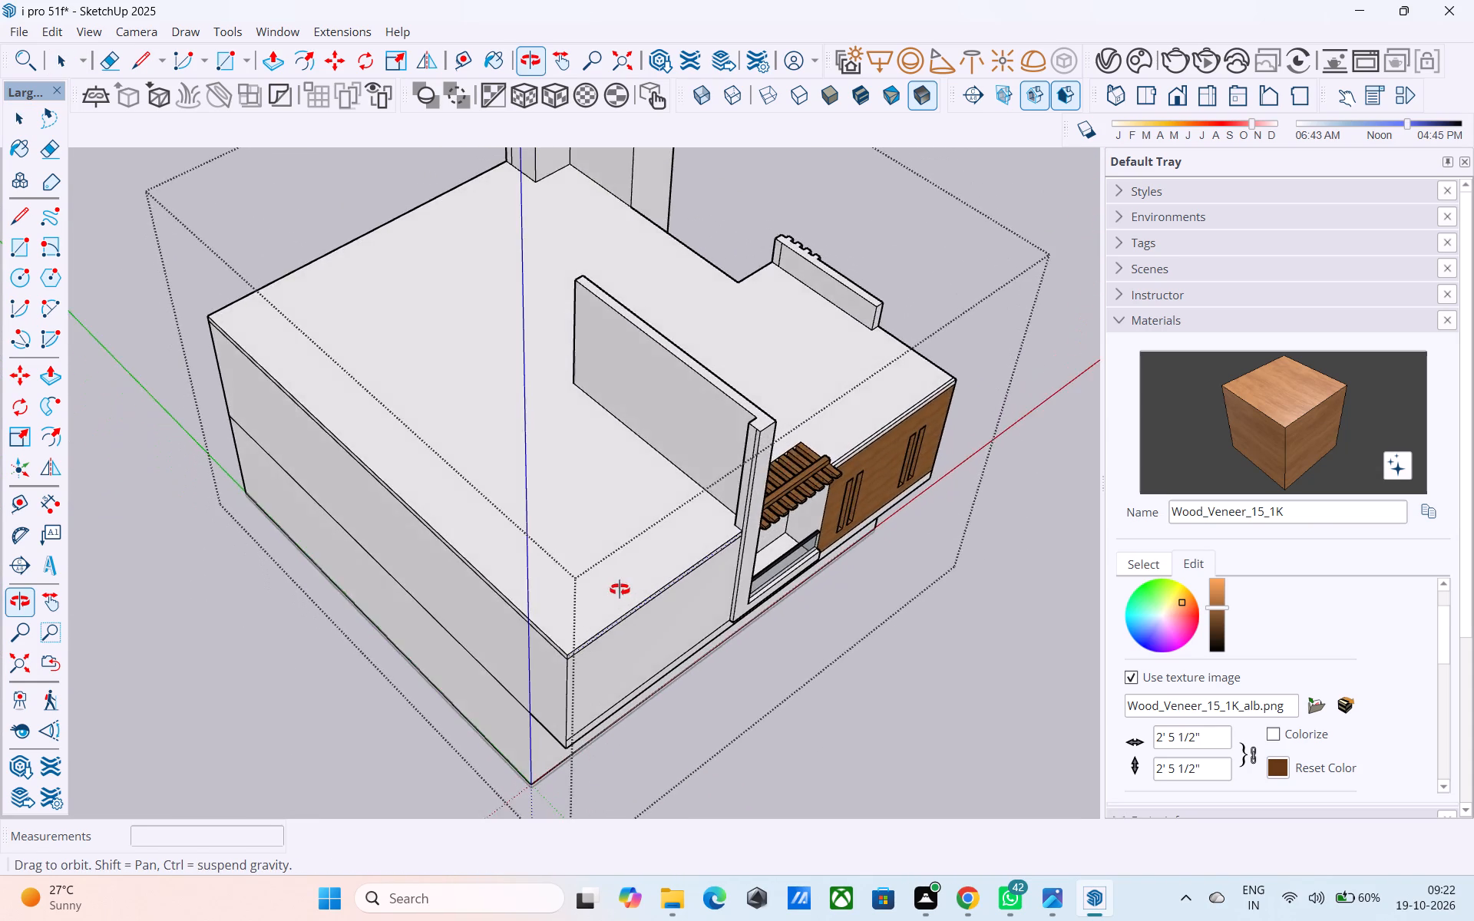
middle_drag(620, 589, 336, 553)
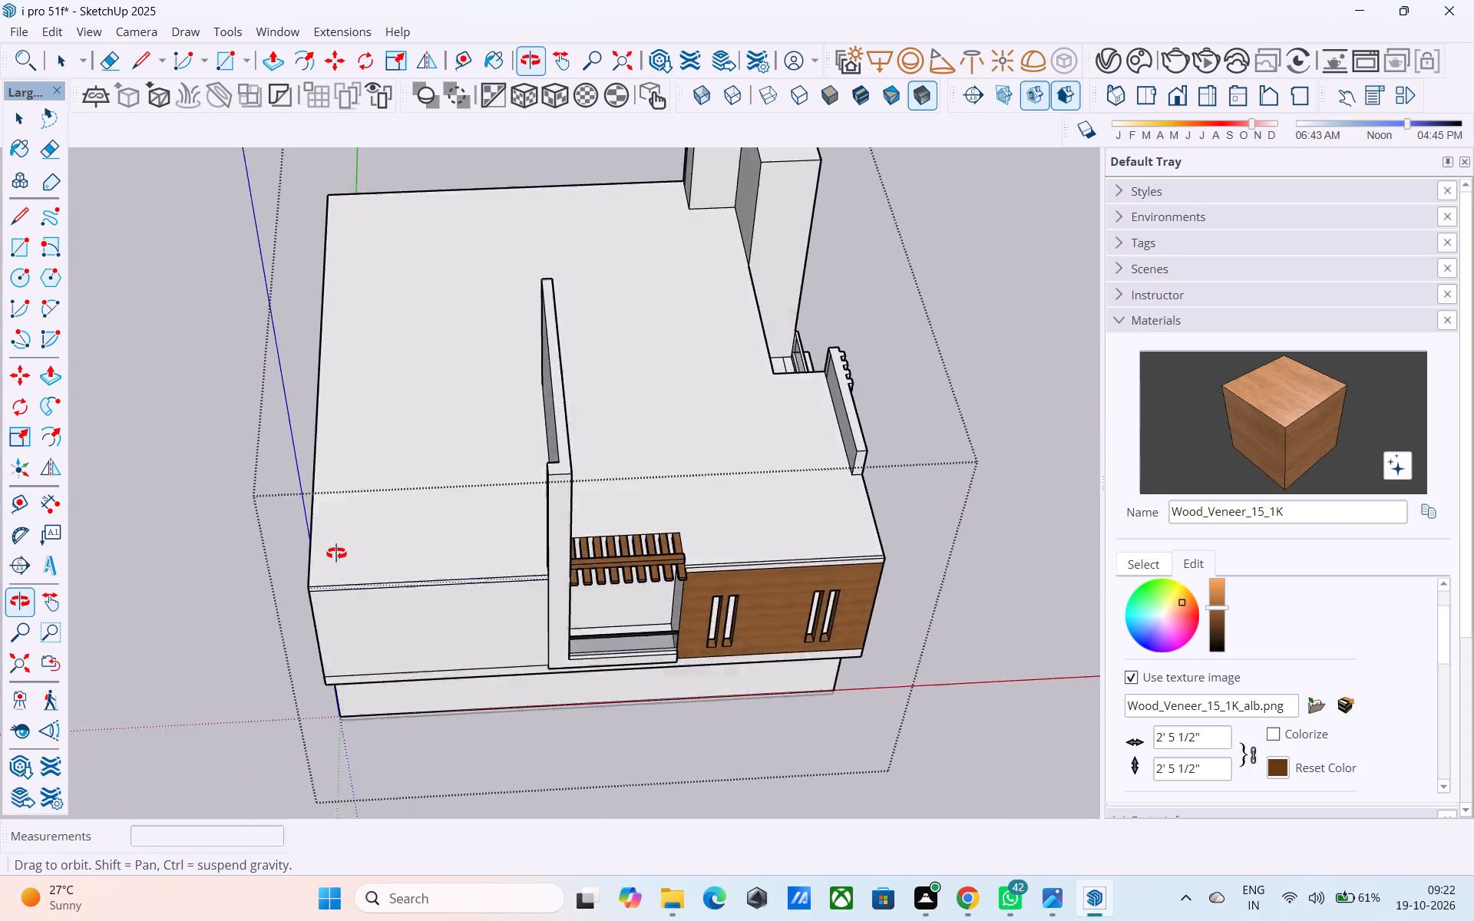
middle_drag(336, 553, 390, 345)
middle_drag(395, 347, 851, 505)
scroll(957, 380, up, 9)
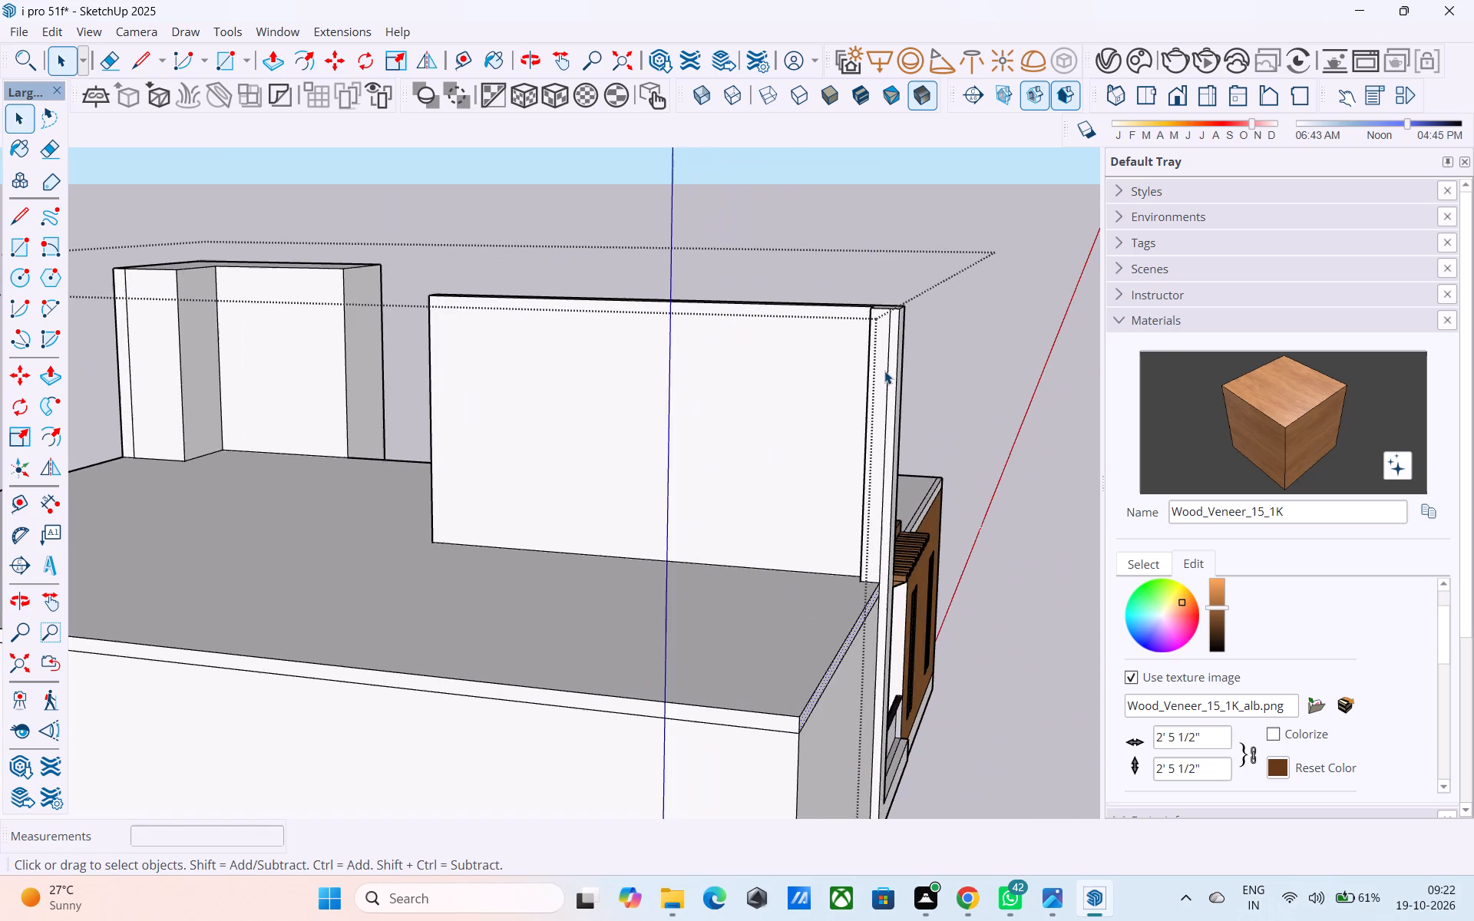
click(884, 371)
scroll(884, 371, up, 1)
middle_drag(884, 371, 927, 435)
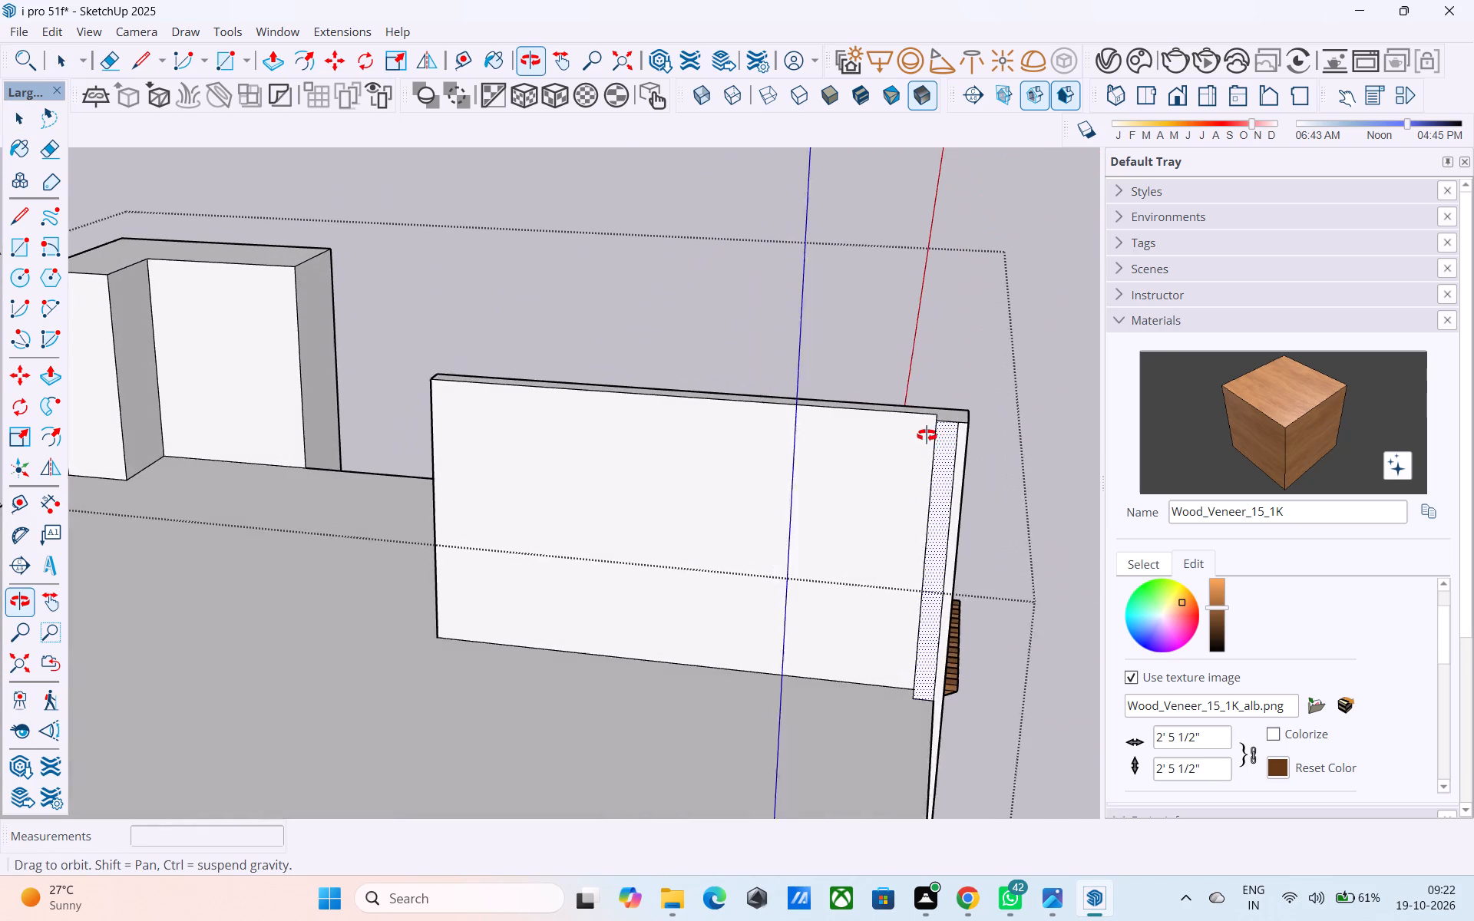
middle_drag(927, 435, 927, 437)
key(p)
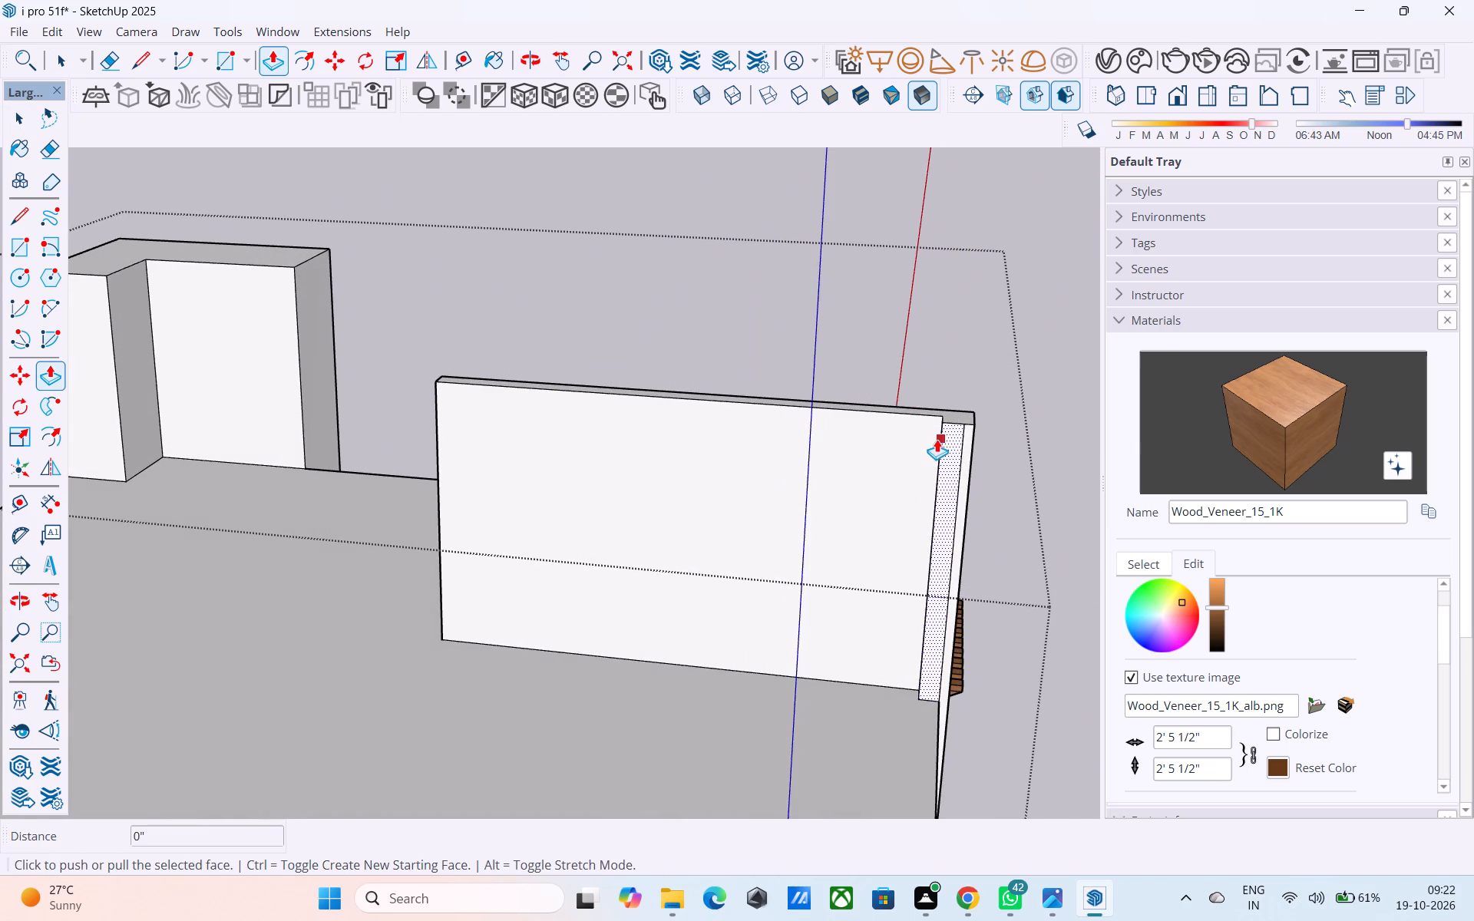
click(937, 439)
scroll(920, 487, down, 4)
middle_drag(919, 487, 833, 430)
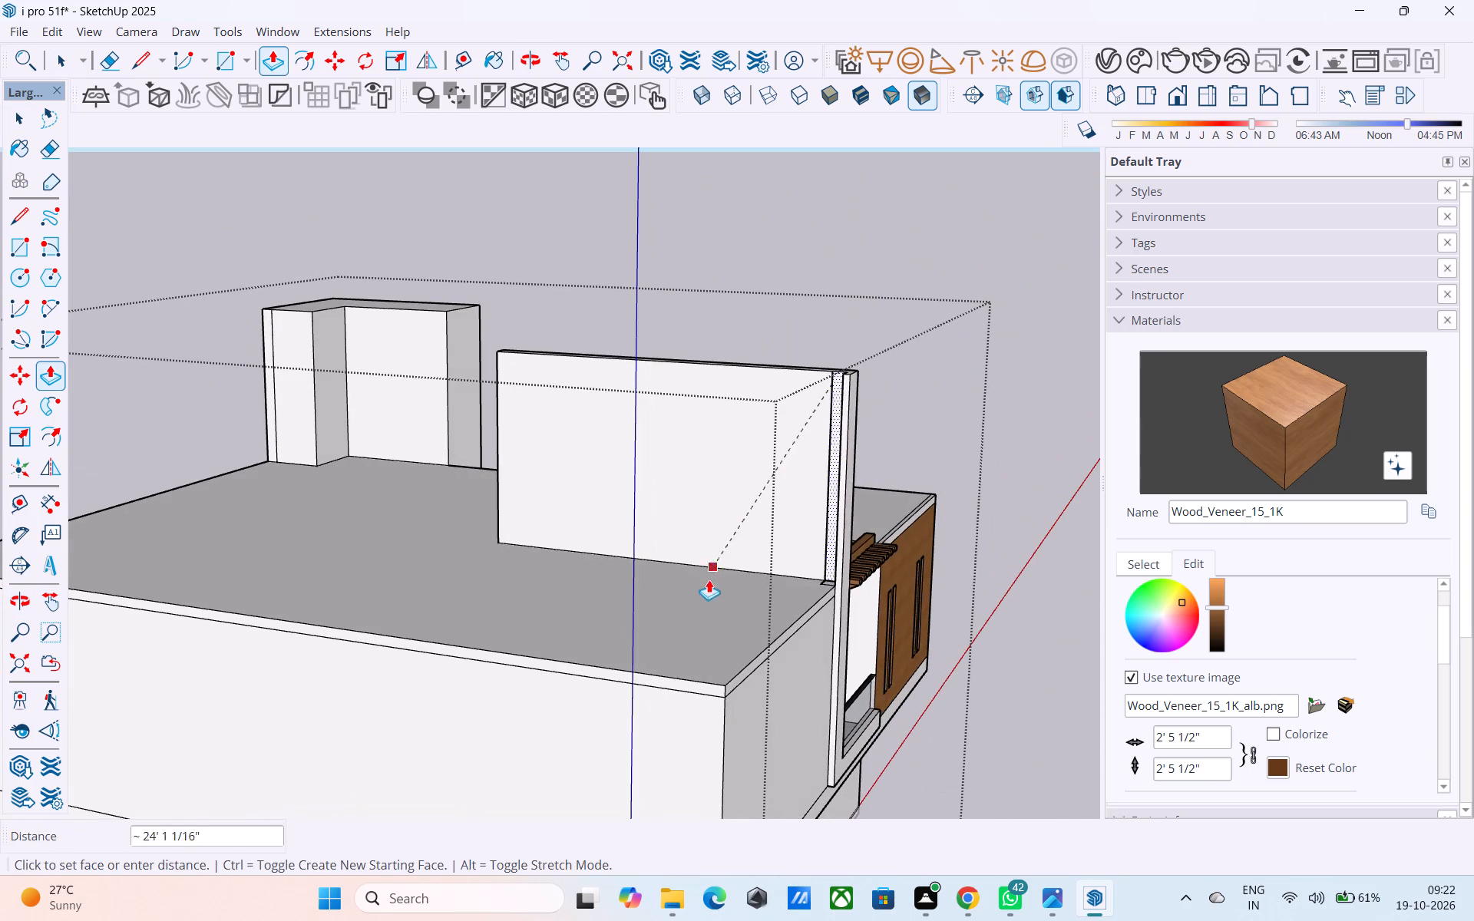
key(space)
Push/Pull the corner fin's narrow inner face 16' 6" along the slab's side edge to the building's rear corner, forming a wall.
scroll(843, 424, up, 4)
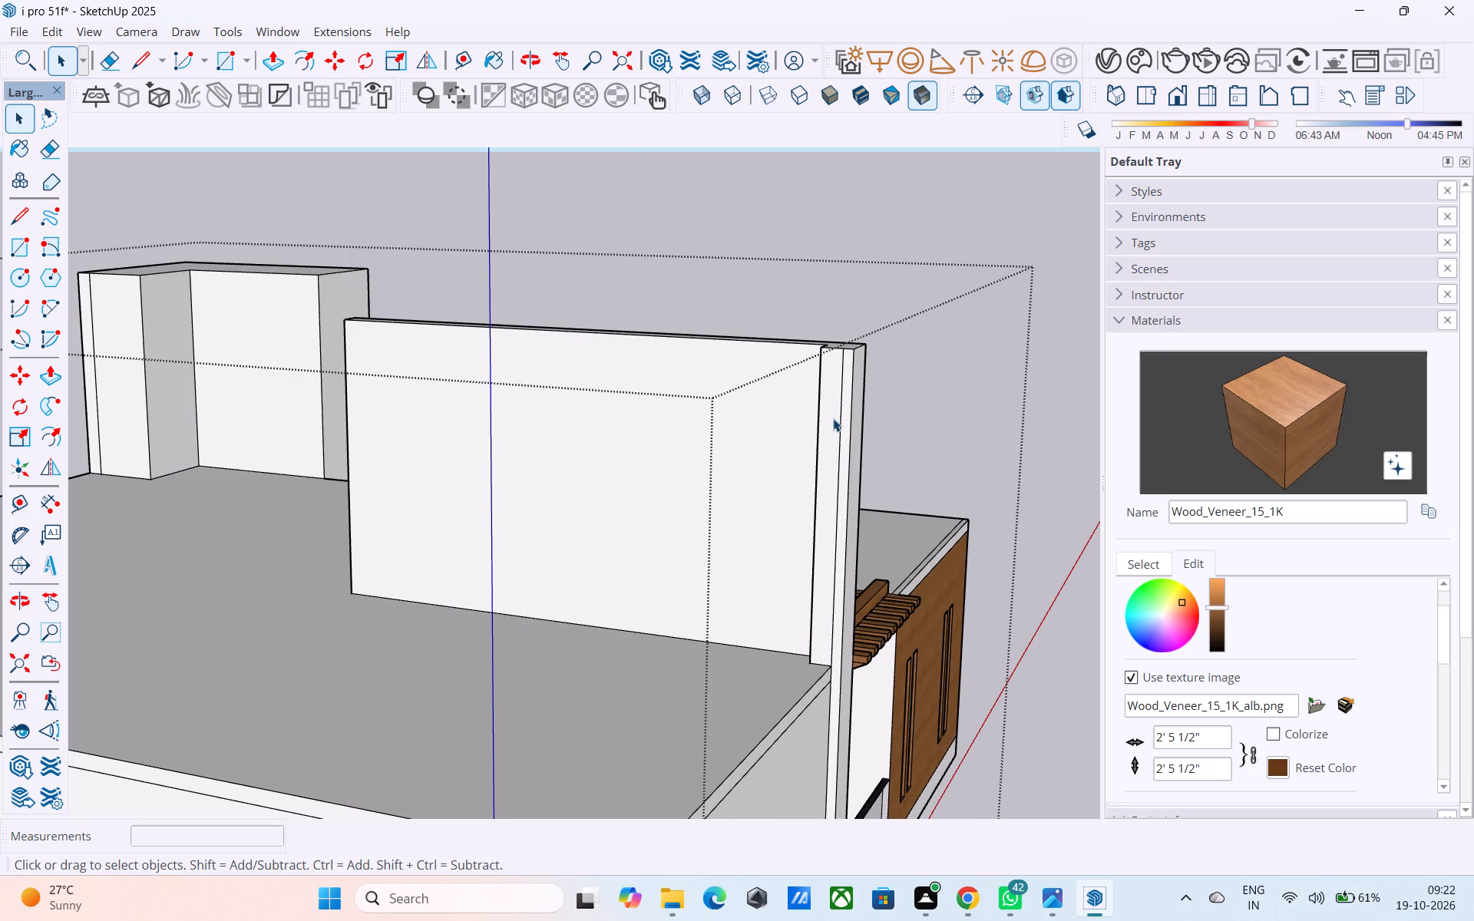
click(833, 418)
key(p)
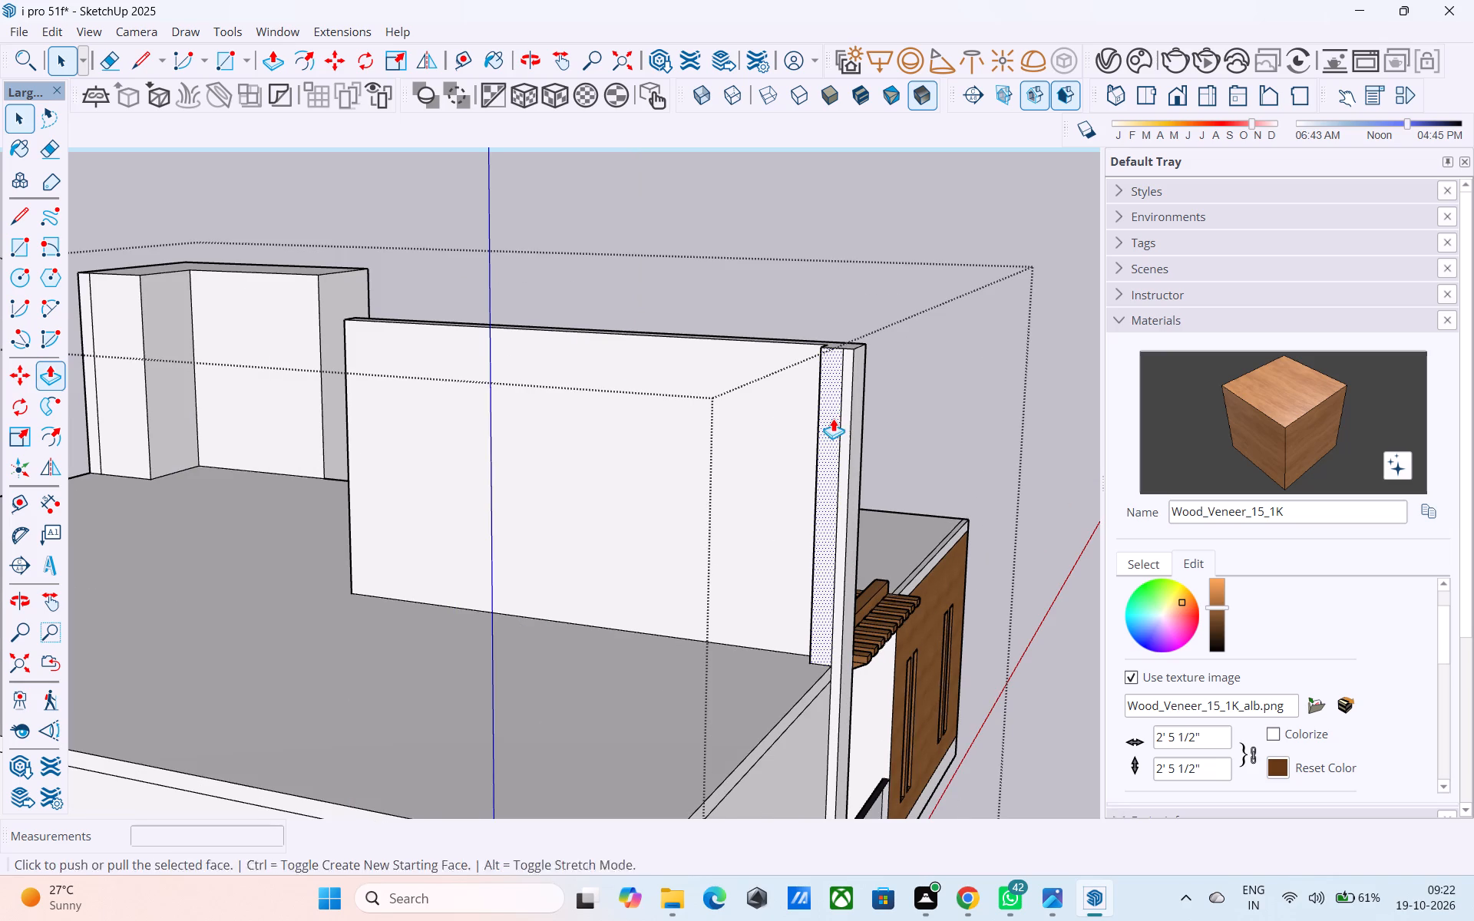
click(833, 418)
scroll(818, 449, down, 2)
scroll(818, 449, up, 1)
scroll(818, 449, down, 2)
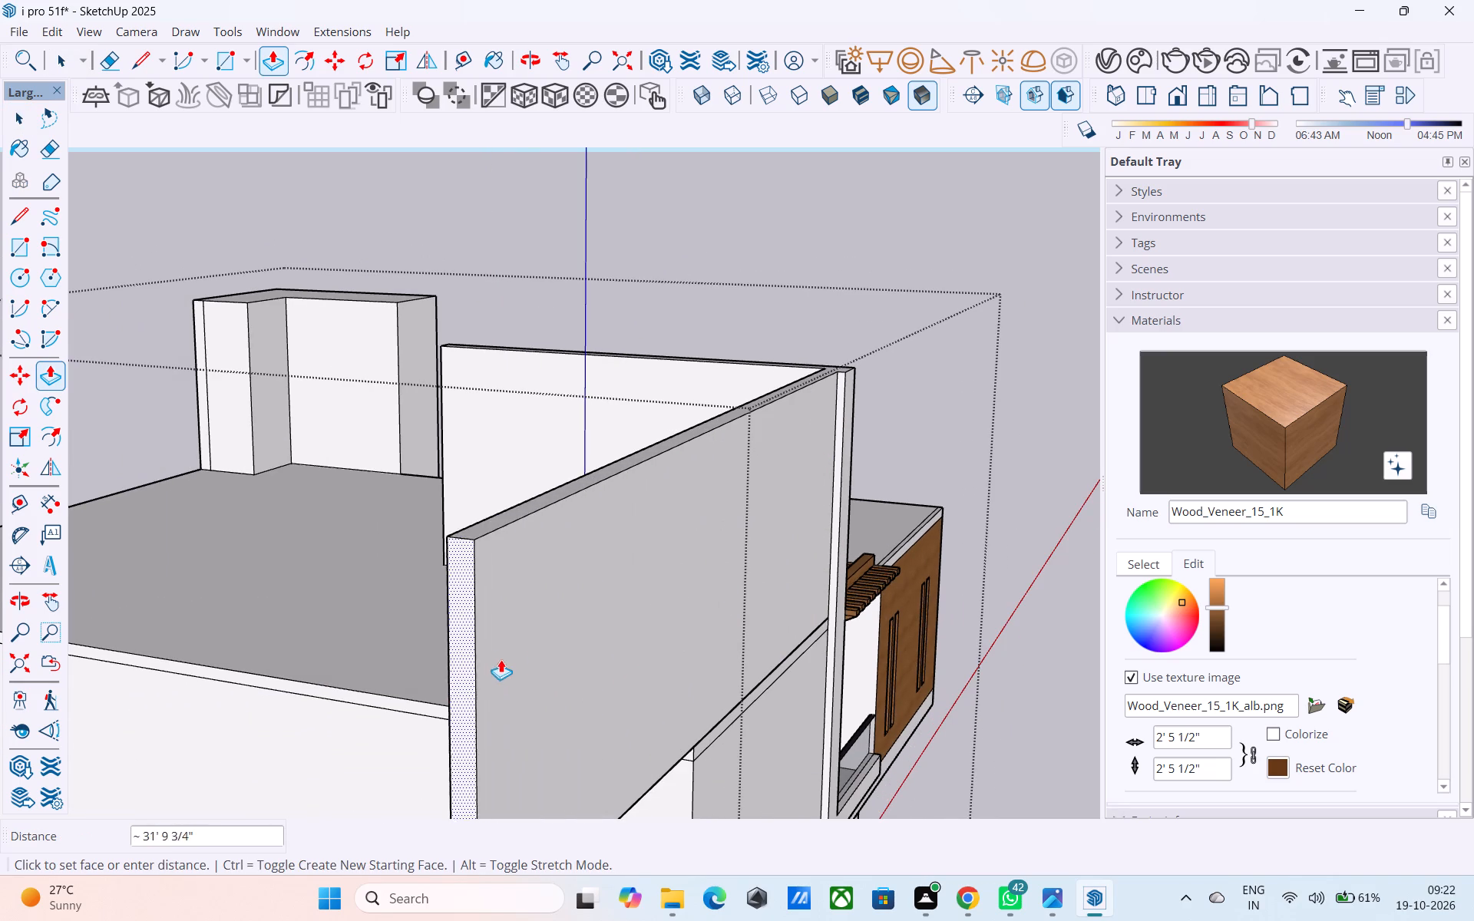
middle_drag(619, 583, 861, 498)
click(557, 664)
Copy the new wall's inner vertical end edge 6" along the wall to mark a strip at the rear corner.
middle_drag(559, 650, 791, 670)
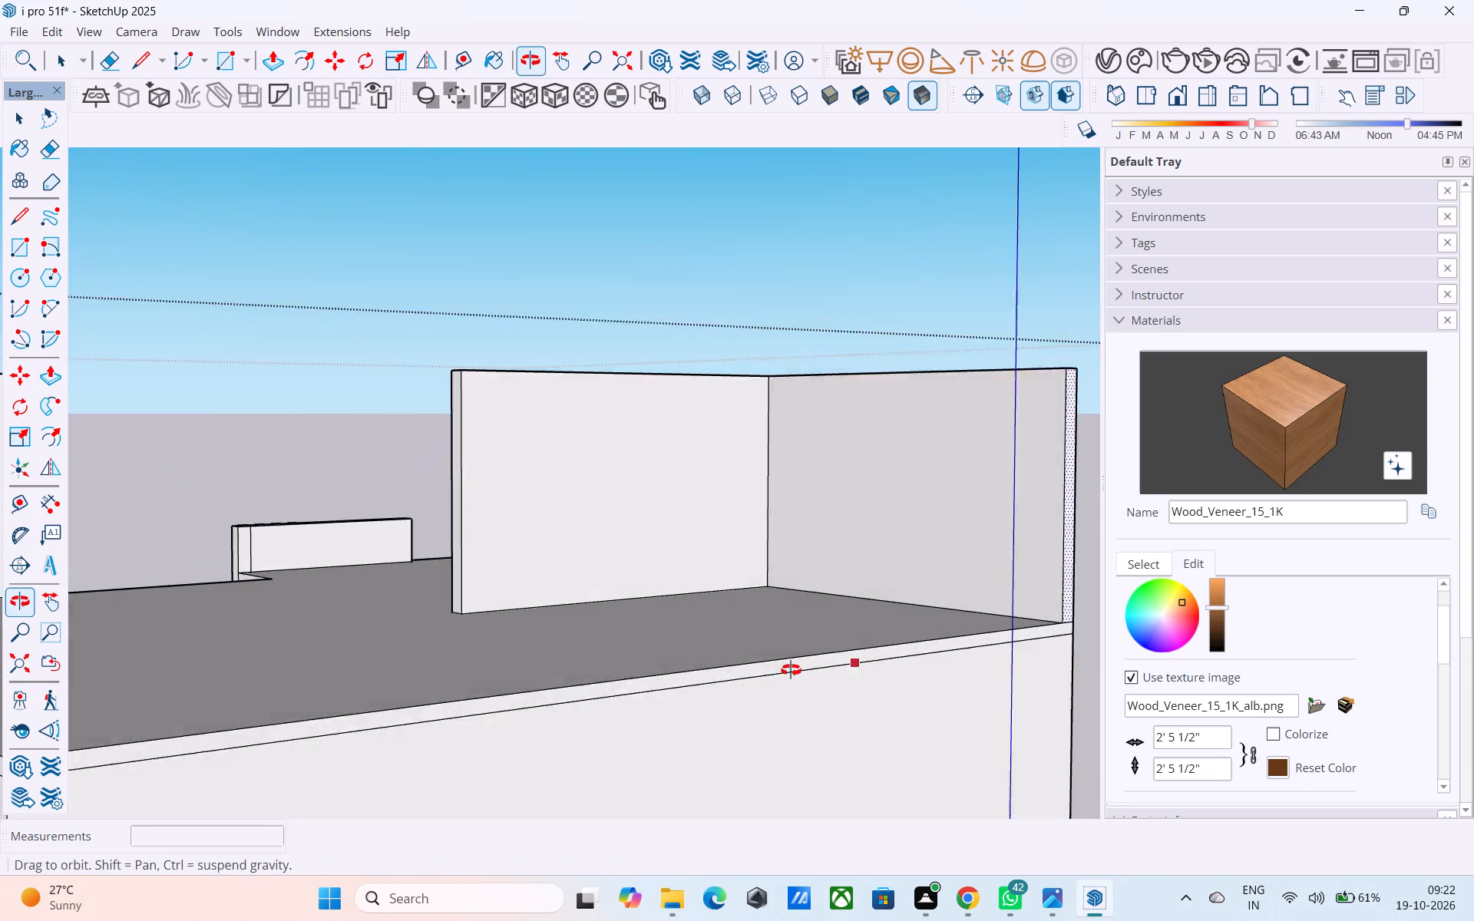
middle_drag(791, 670, 798, 675)
shift+middle_drag(798, 675, 565, 751)
scroll(722, 523, up, 2)
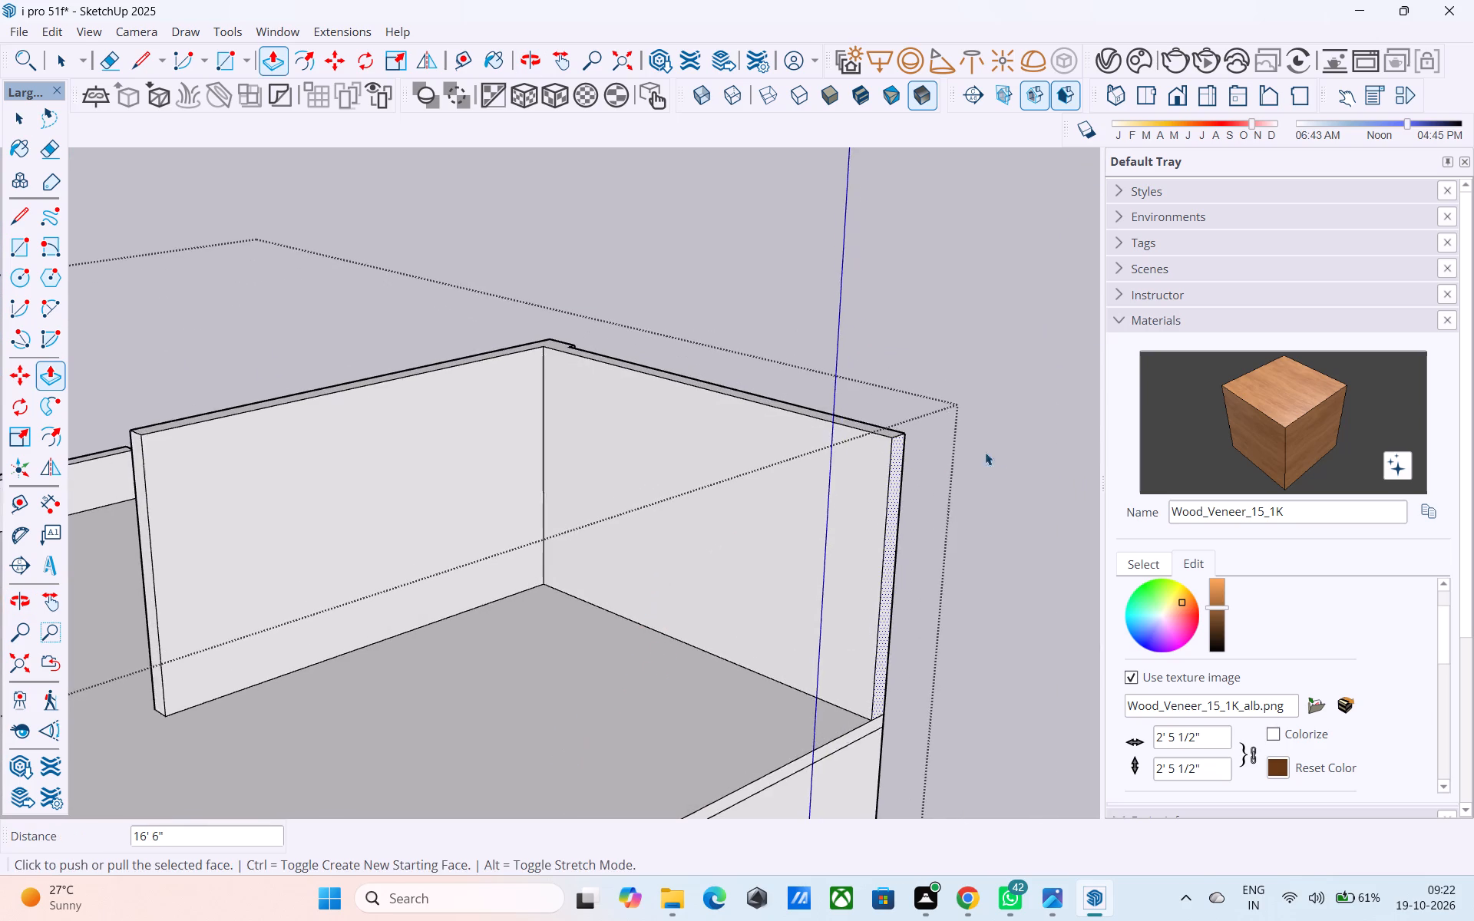
key(space)
scroll(954, 466, up, 4)
click(863, 466)
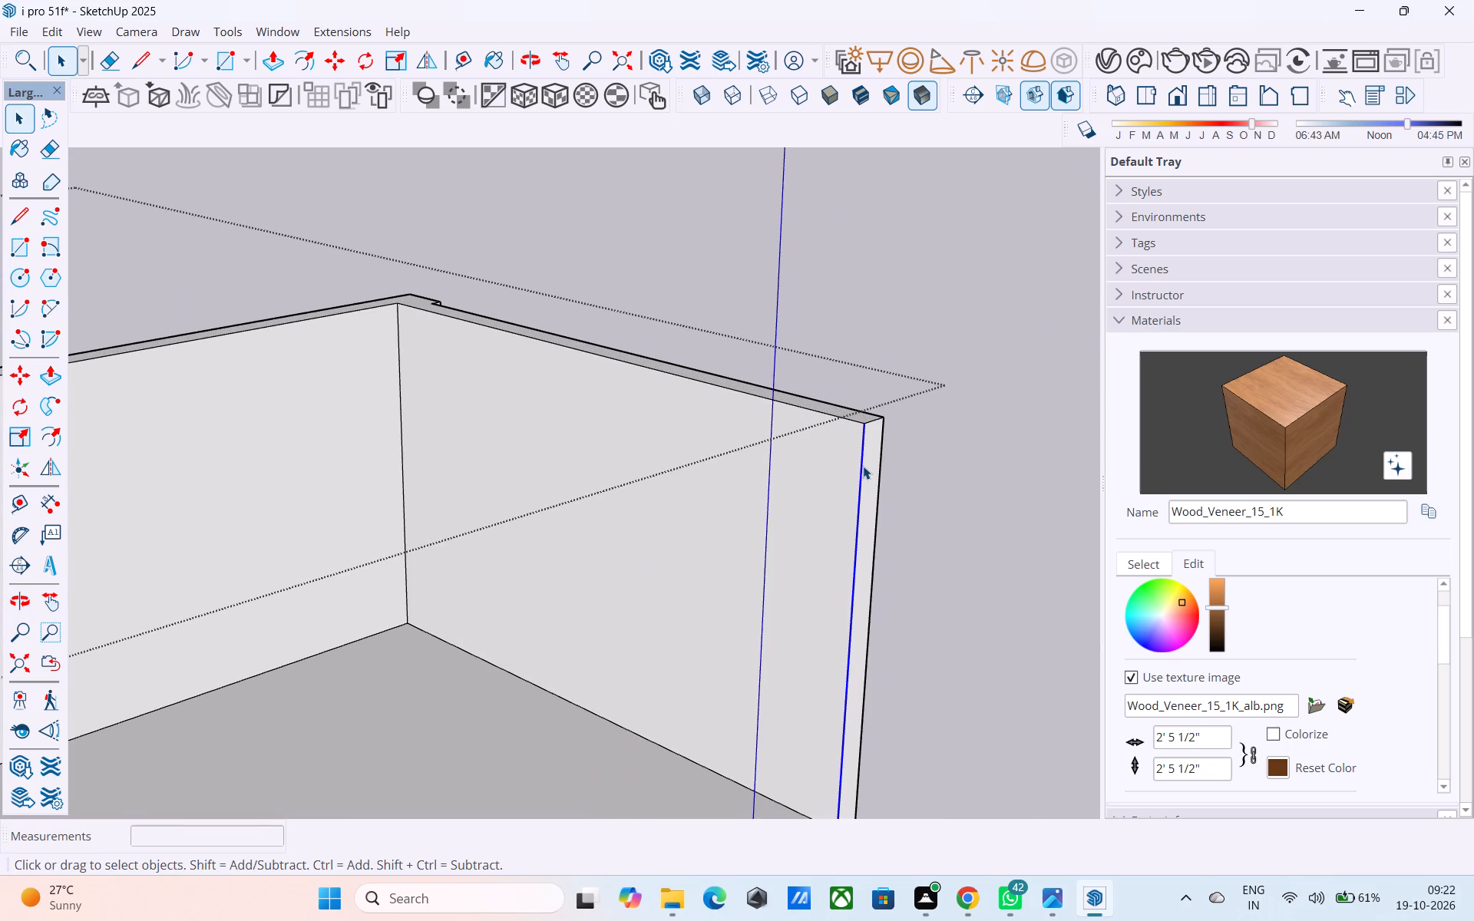
key(m)
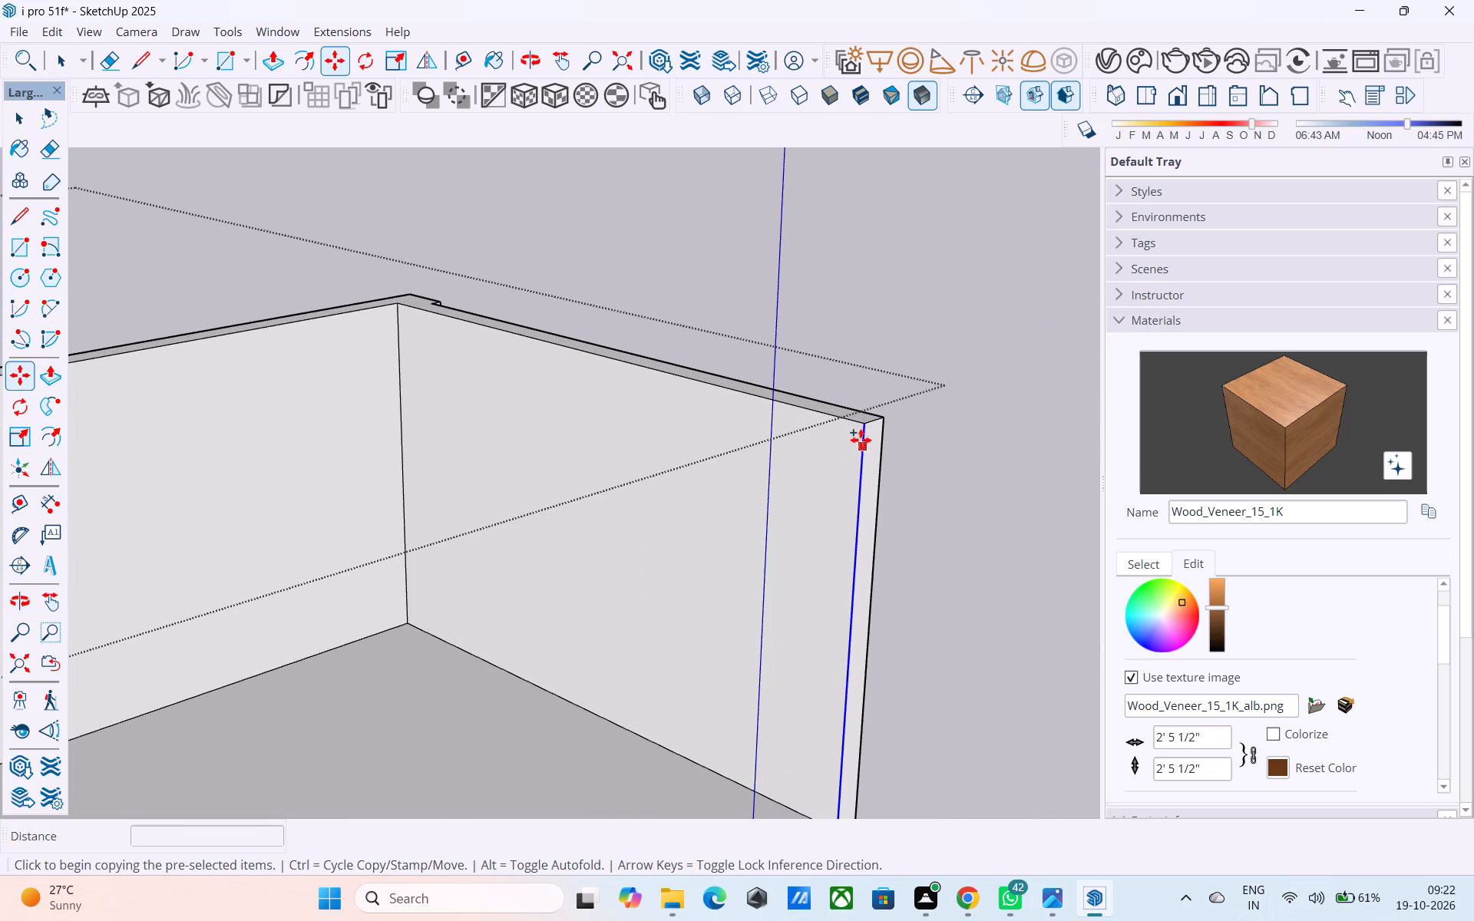
click(862, 430)
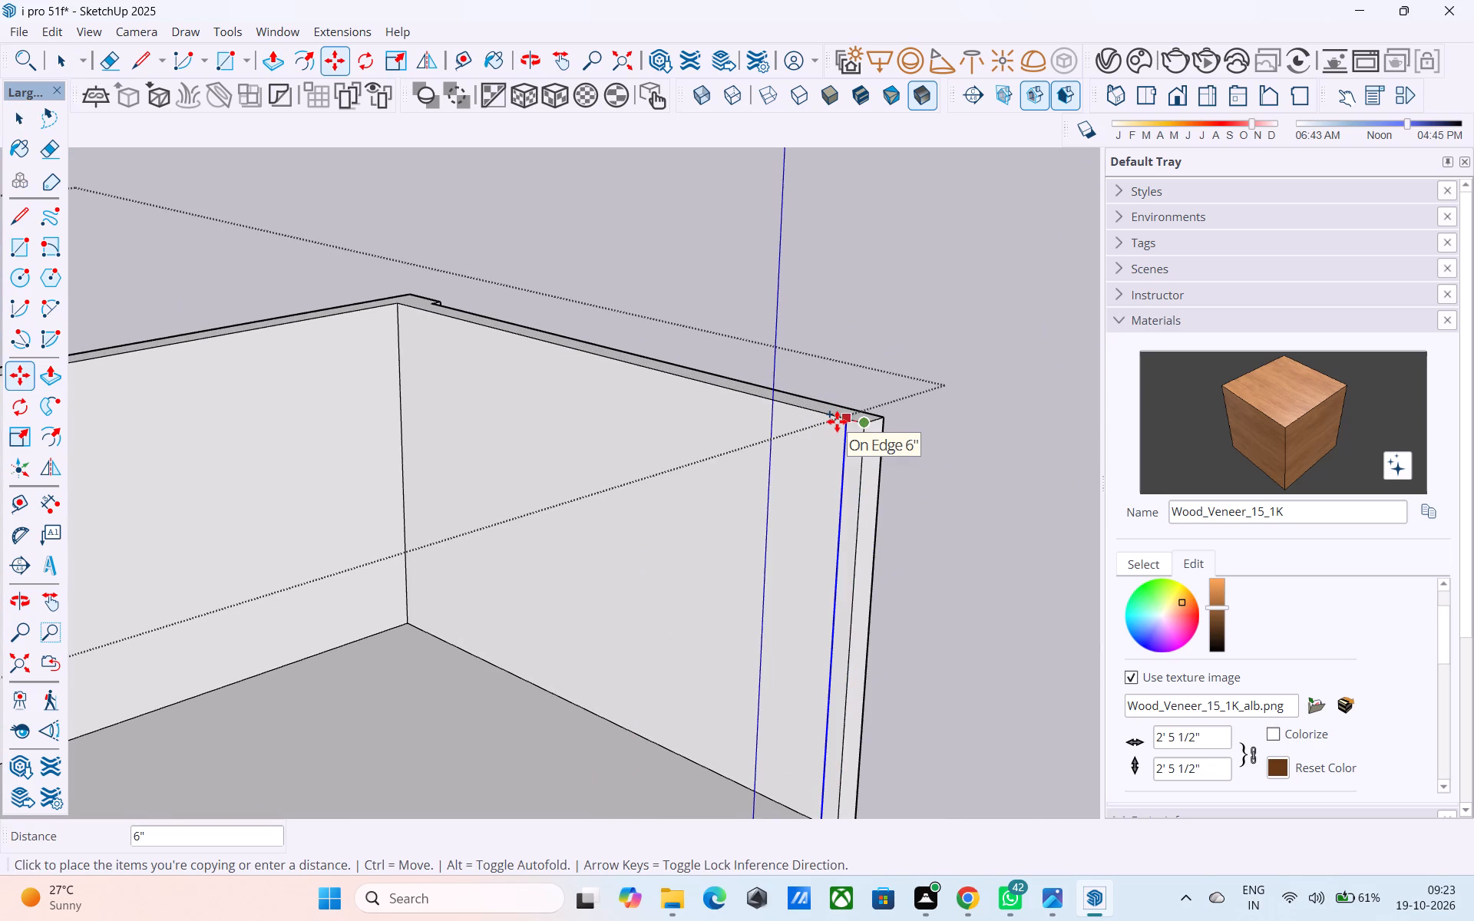
click(837, 421)
key(space)
Push/Pull the 6" strip about 43' 3" along the slab's rear edge to form the long rear wall.
click(857, 434)
scroll(858, 435, down, 4)
key(p)
click(858, 435)
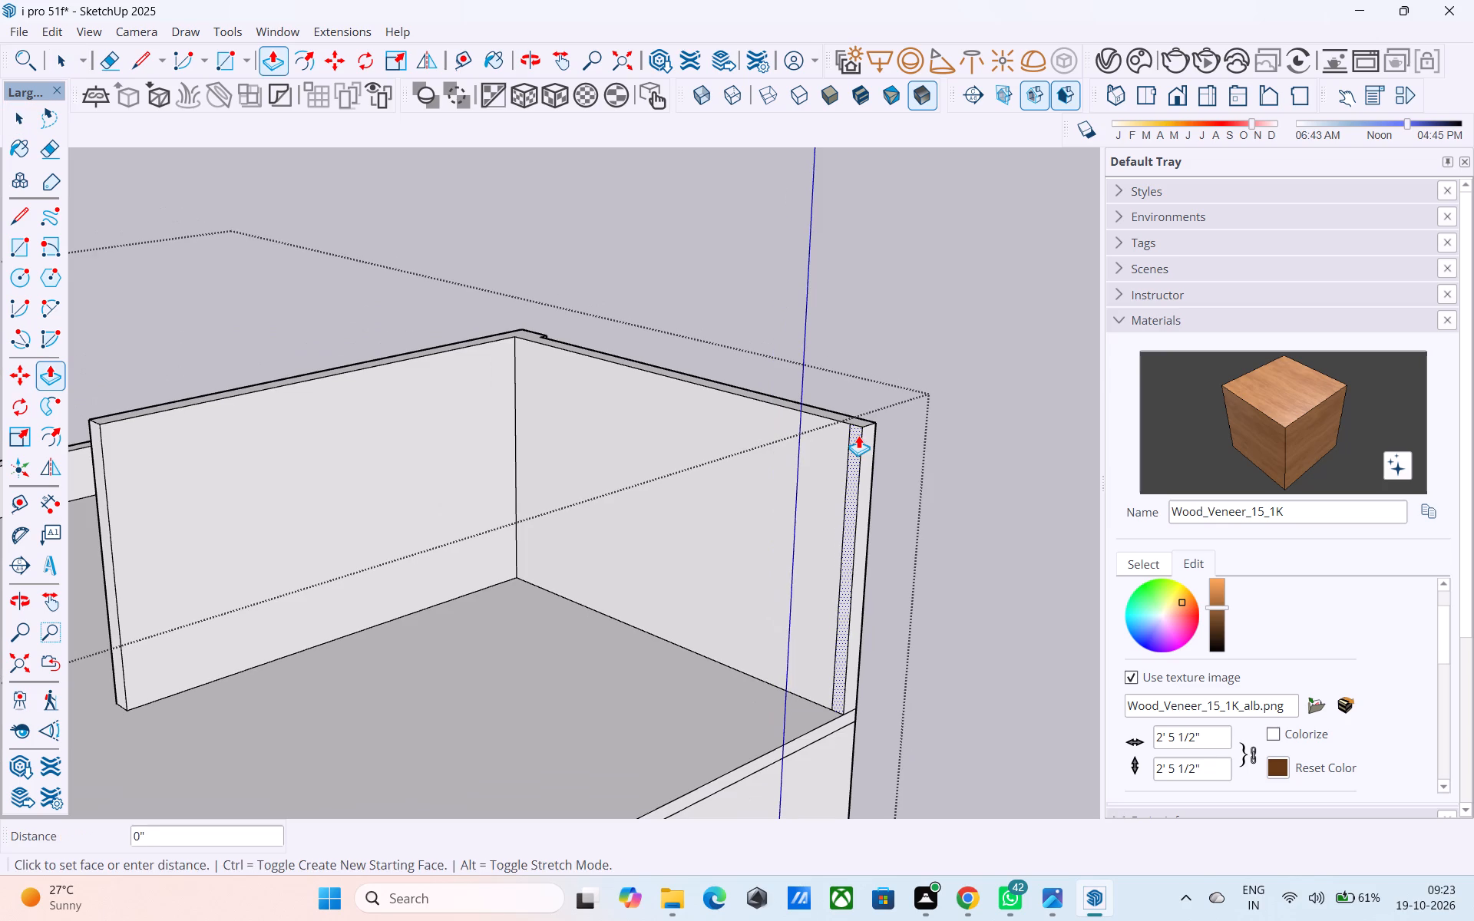
scroll(858, 437, down, 12)
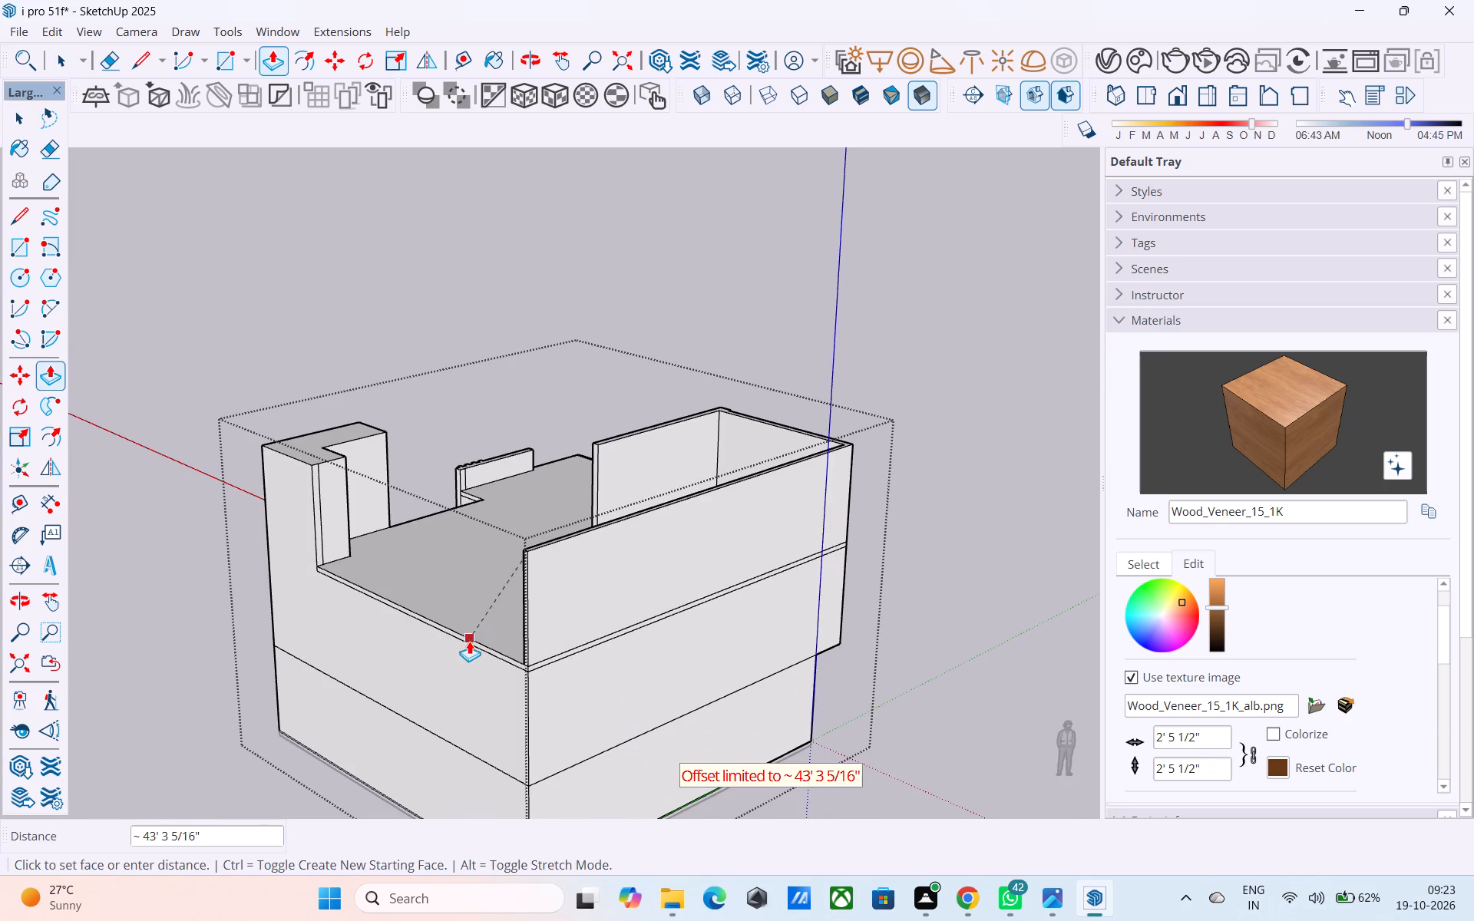
click(469, 641)
Copy the long rear wall's inner vertical end edge 6" along the wall to mark a strip at its far end.
middle_drag(496, 634, 1102, 563)
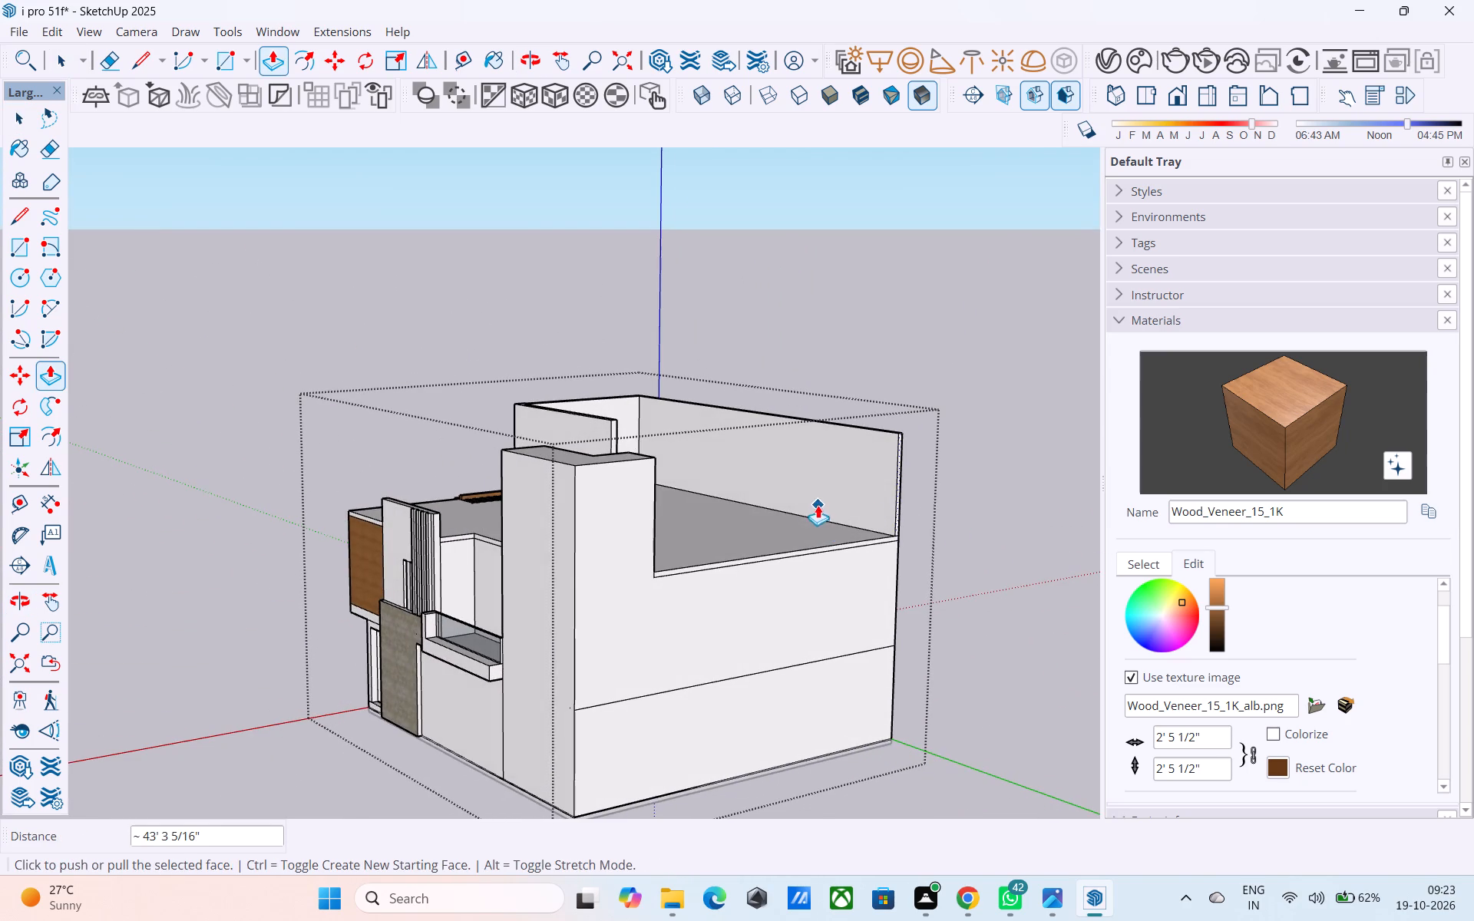
middle_drag(990, 489, 775, 643)
scroll(742, 609, up, 10)
key(space)
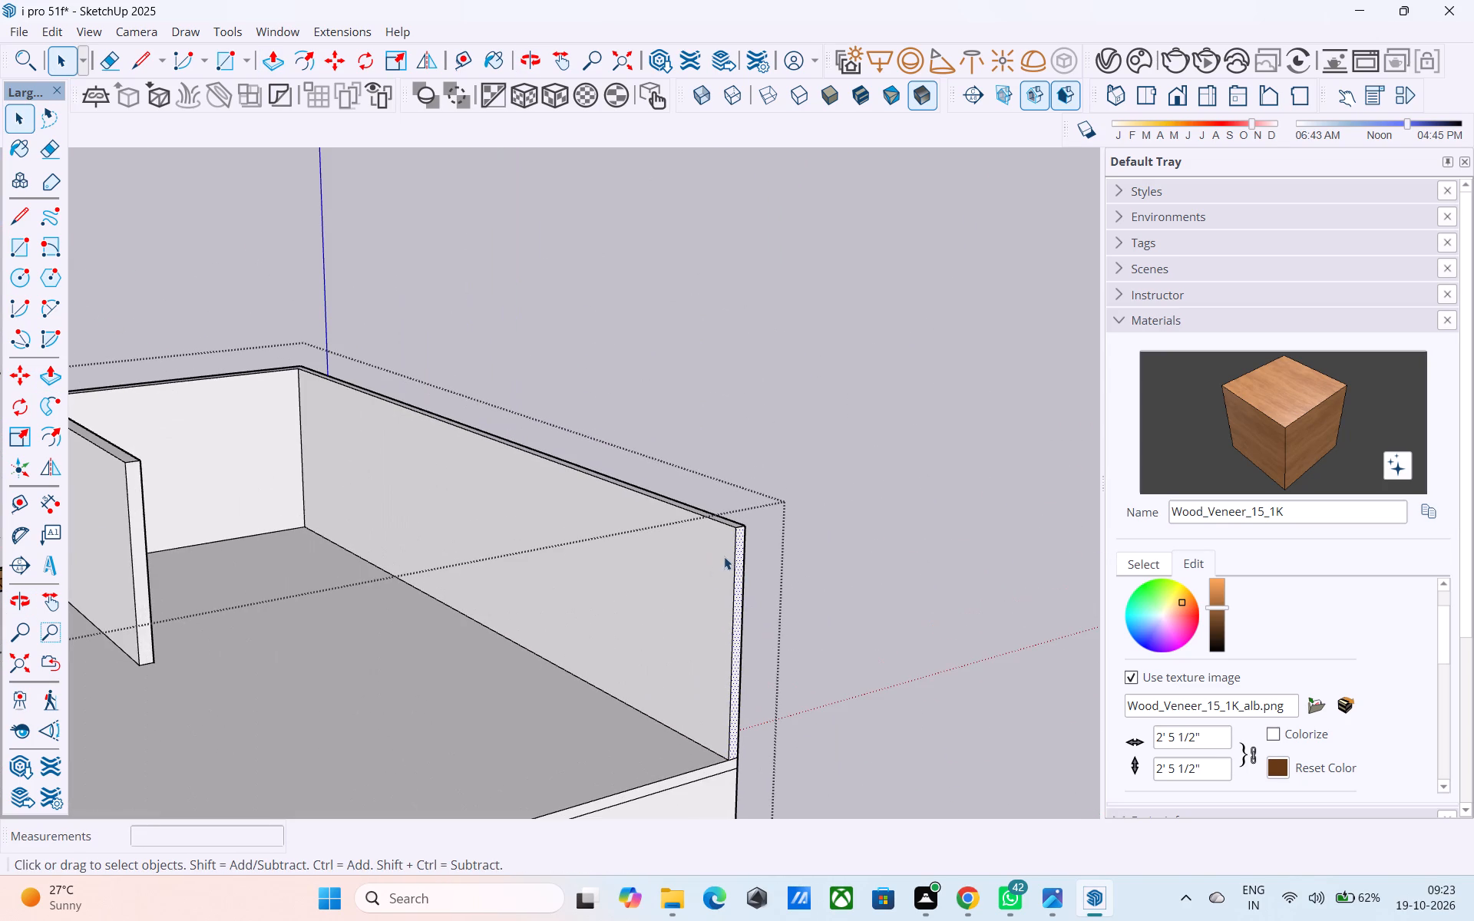
click(732, 553)
scroll(735, 554, up, 4)
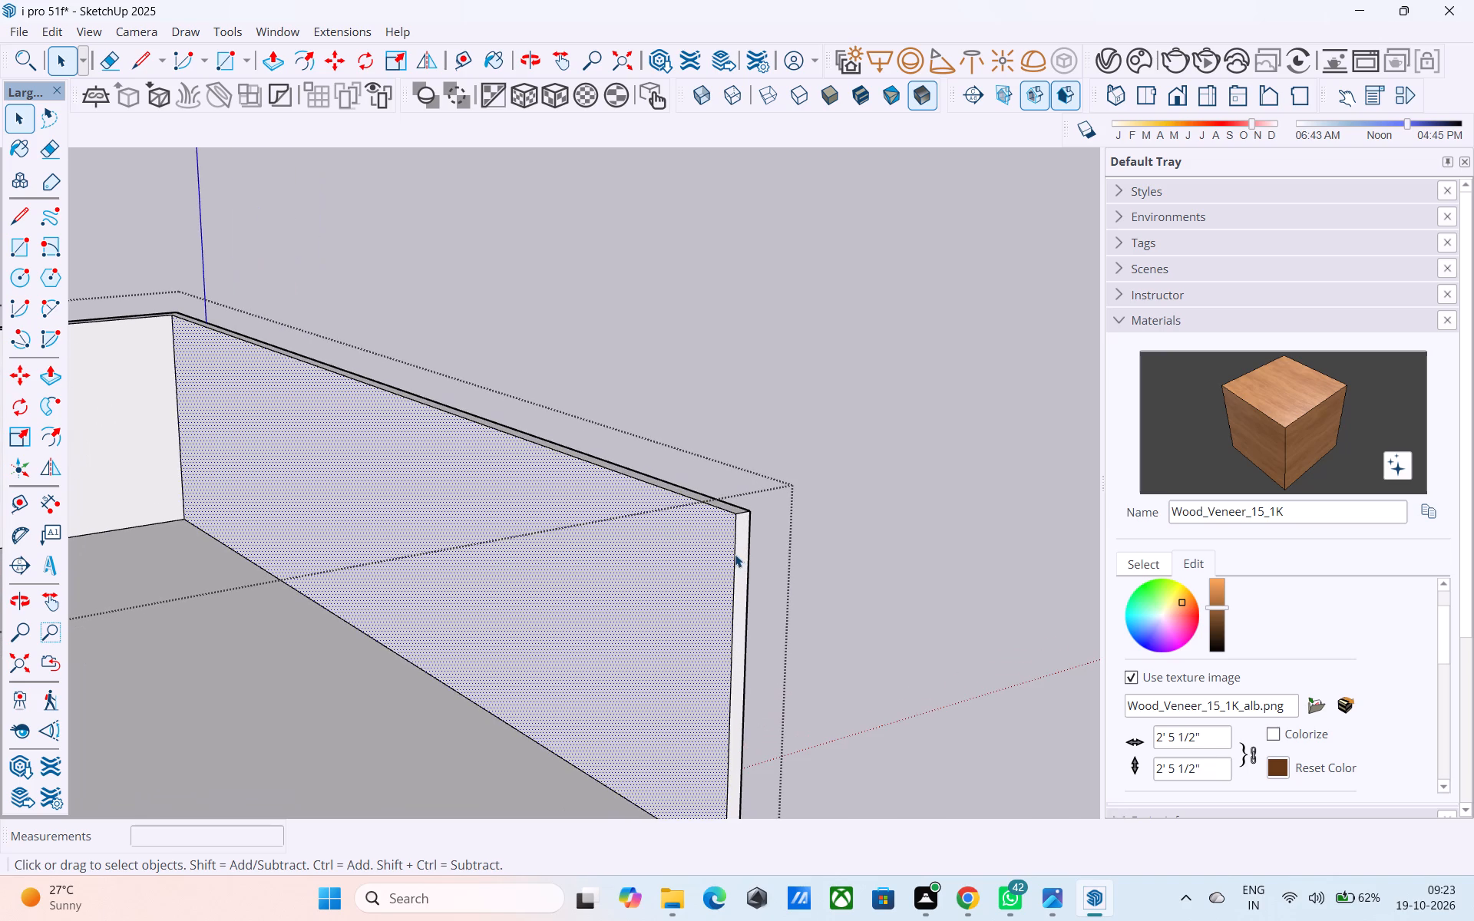
click(735, 554)
key(m)
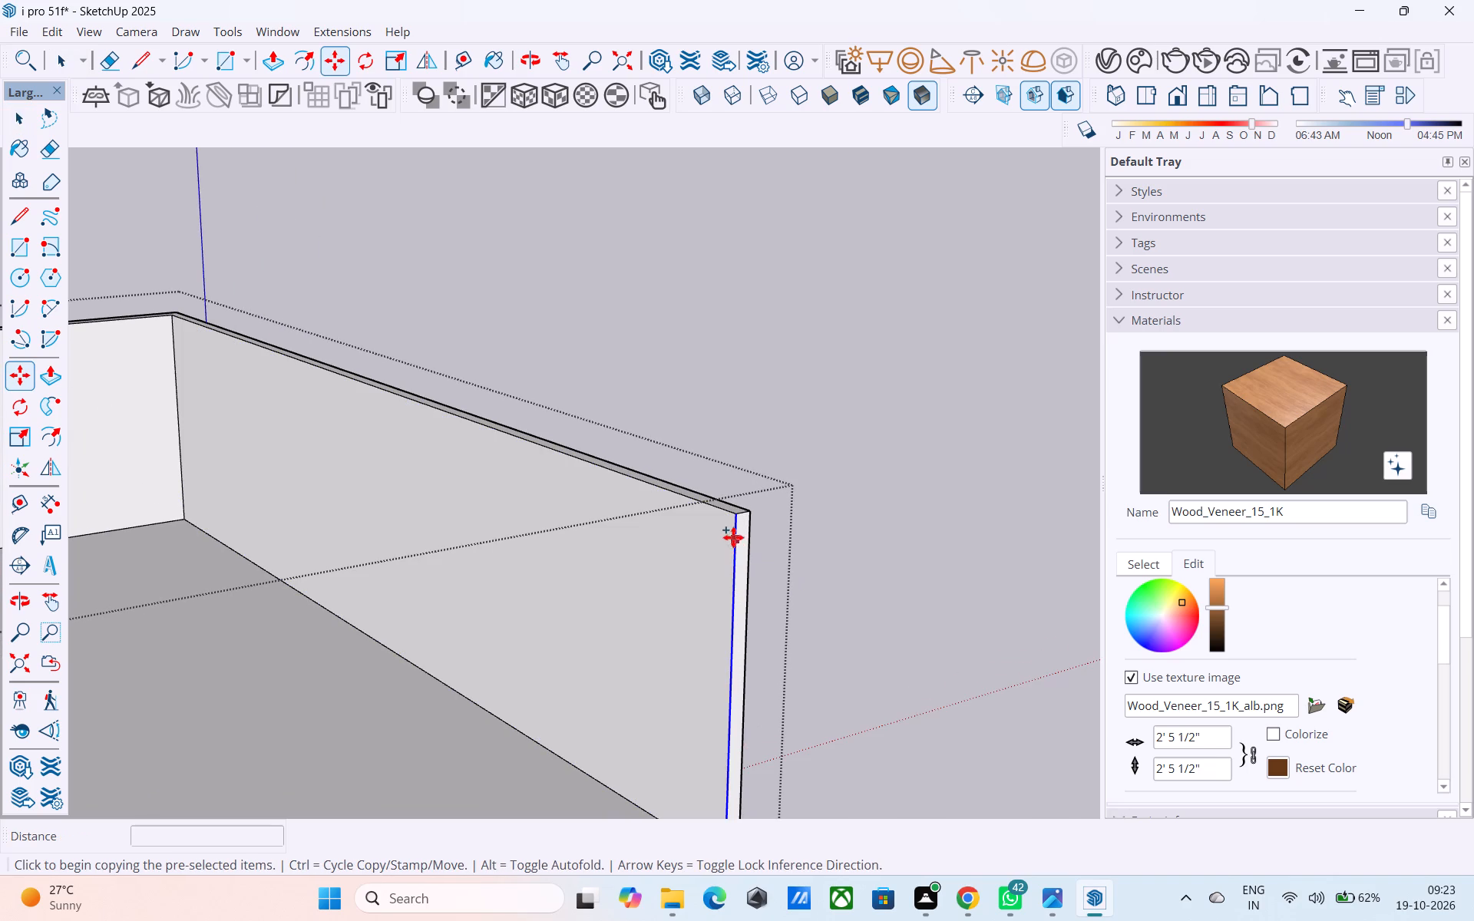
click(734, 514)
click(719, 507)
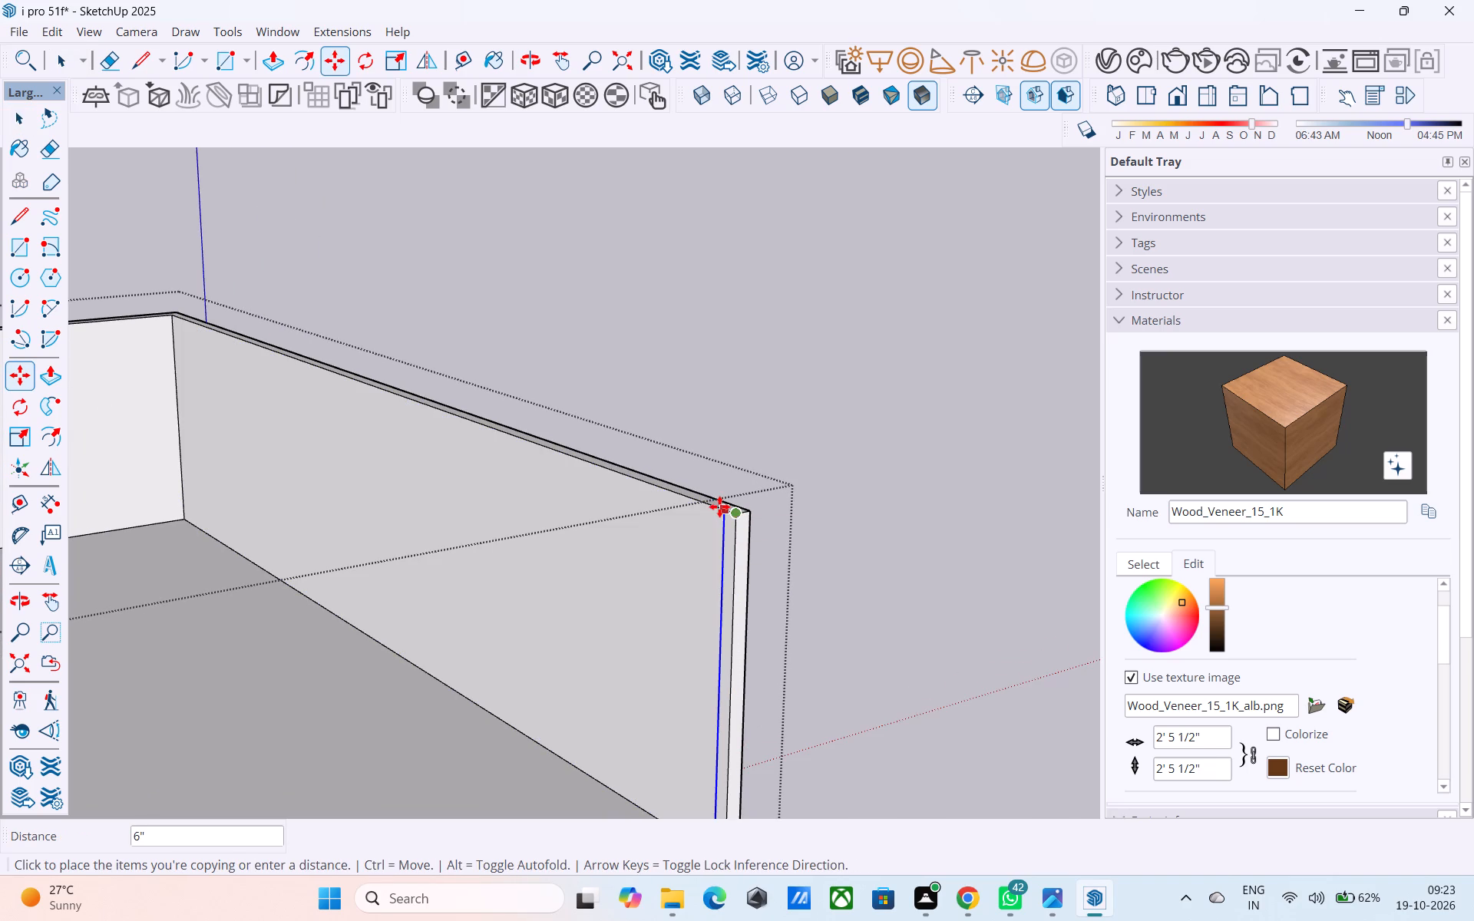
Push/Pull the 6" strip 17' 6" along the slab's tower-side edge, level with the tall wall's free end, forming a return wall.
key(space)
click(731, 530)
key(p)
click(731, 530)
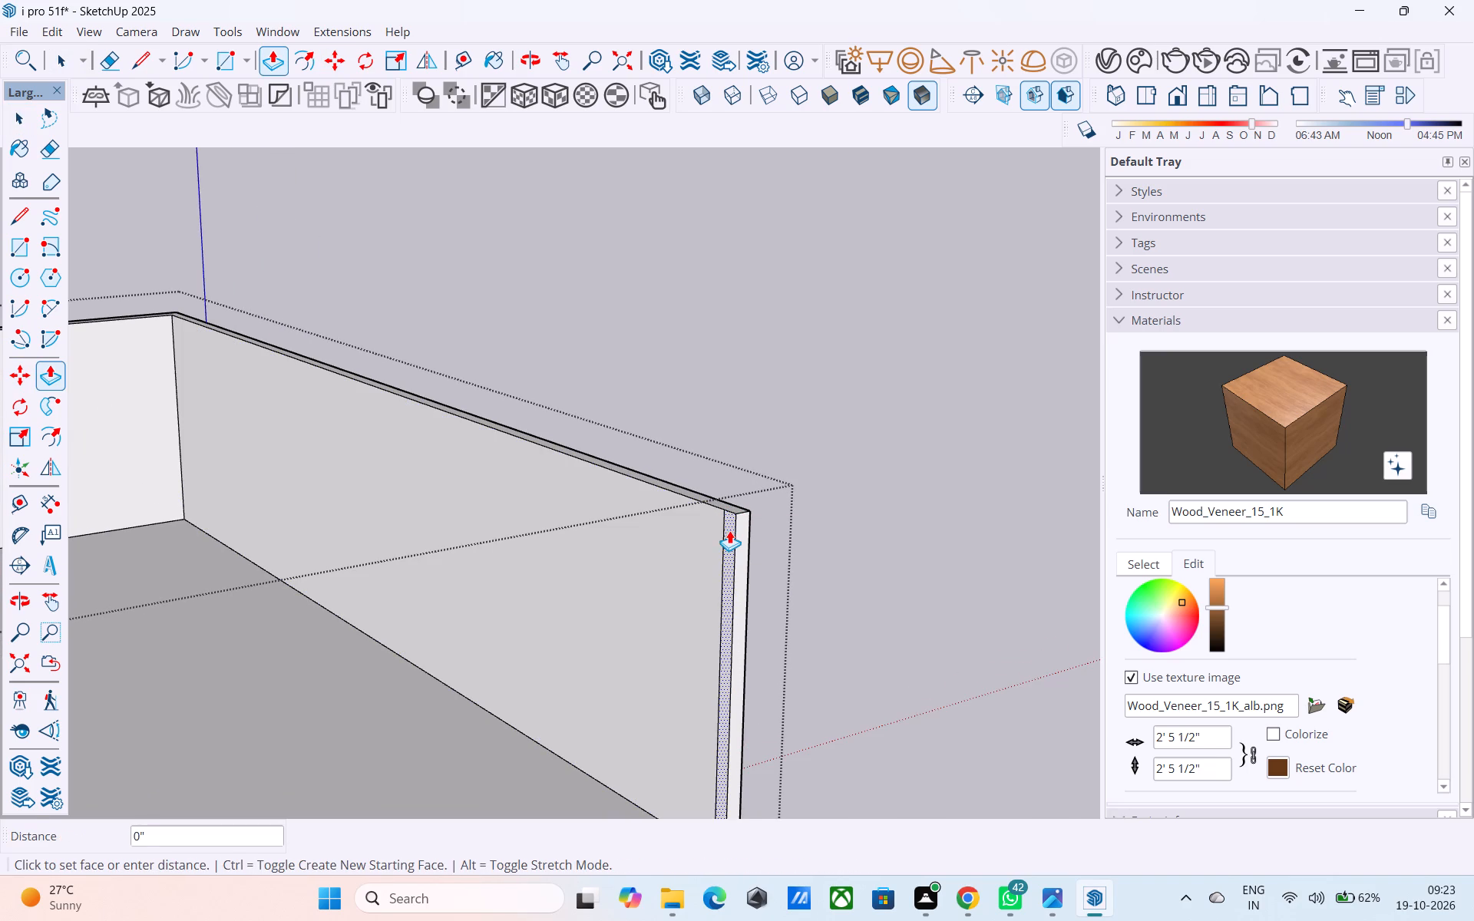
scroll(729, 530, down, 5)
scroll(649, 587, down, 5)
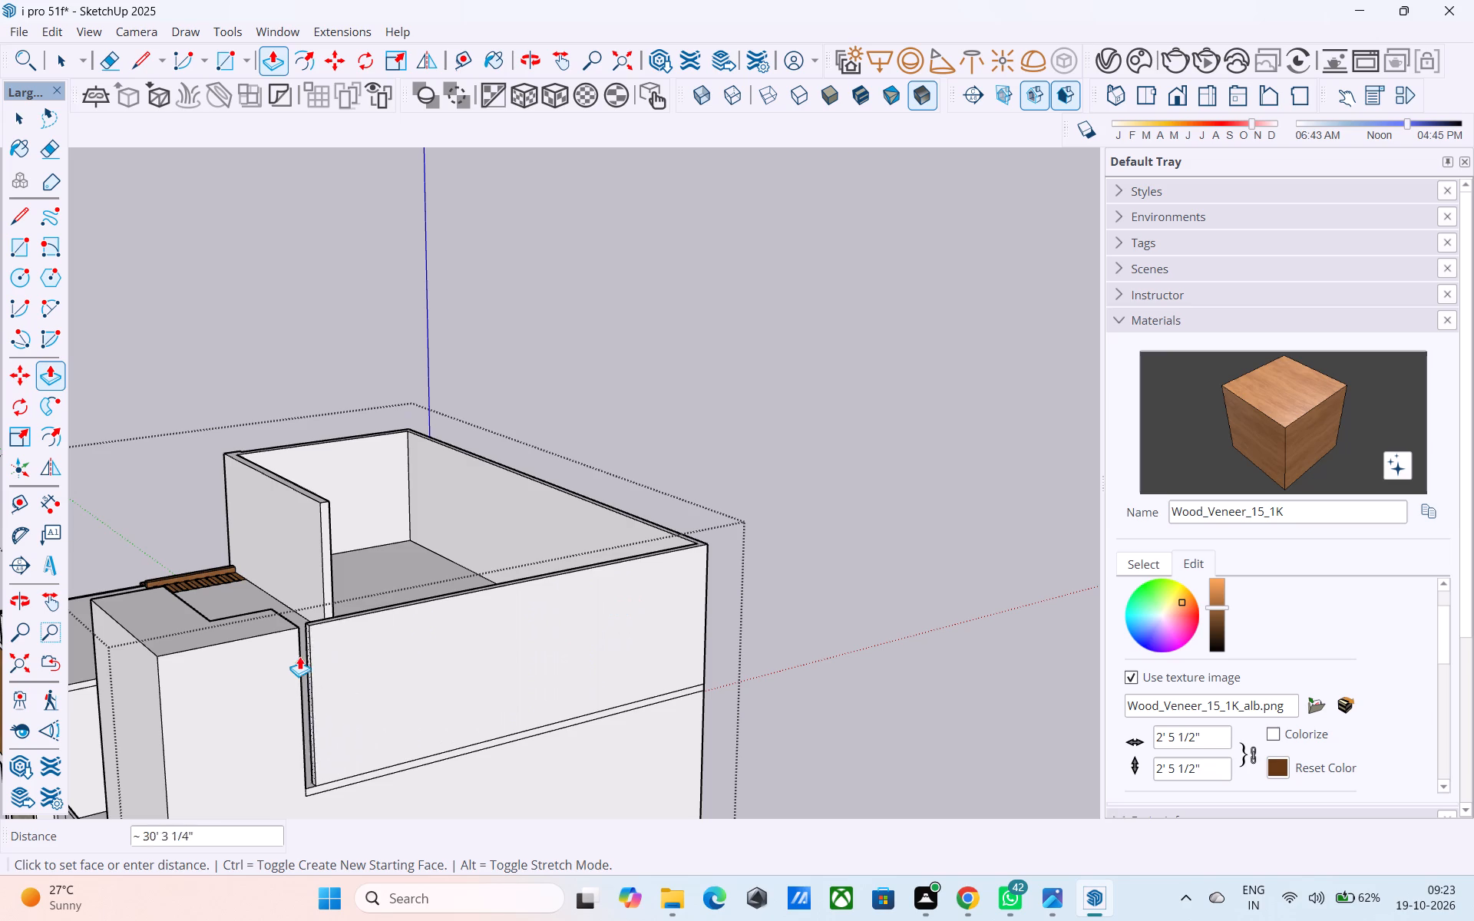
middle_drag(299, 657, 338, 727)
click(356, 599)
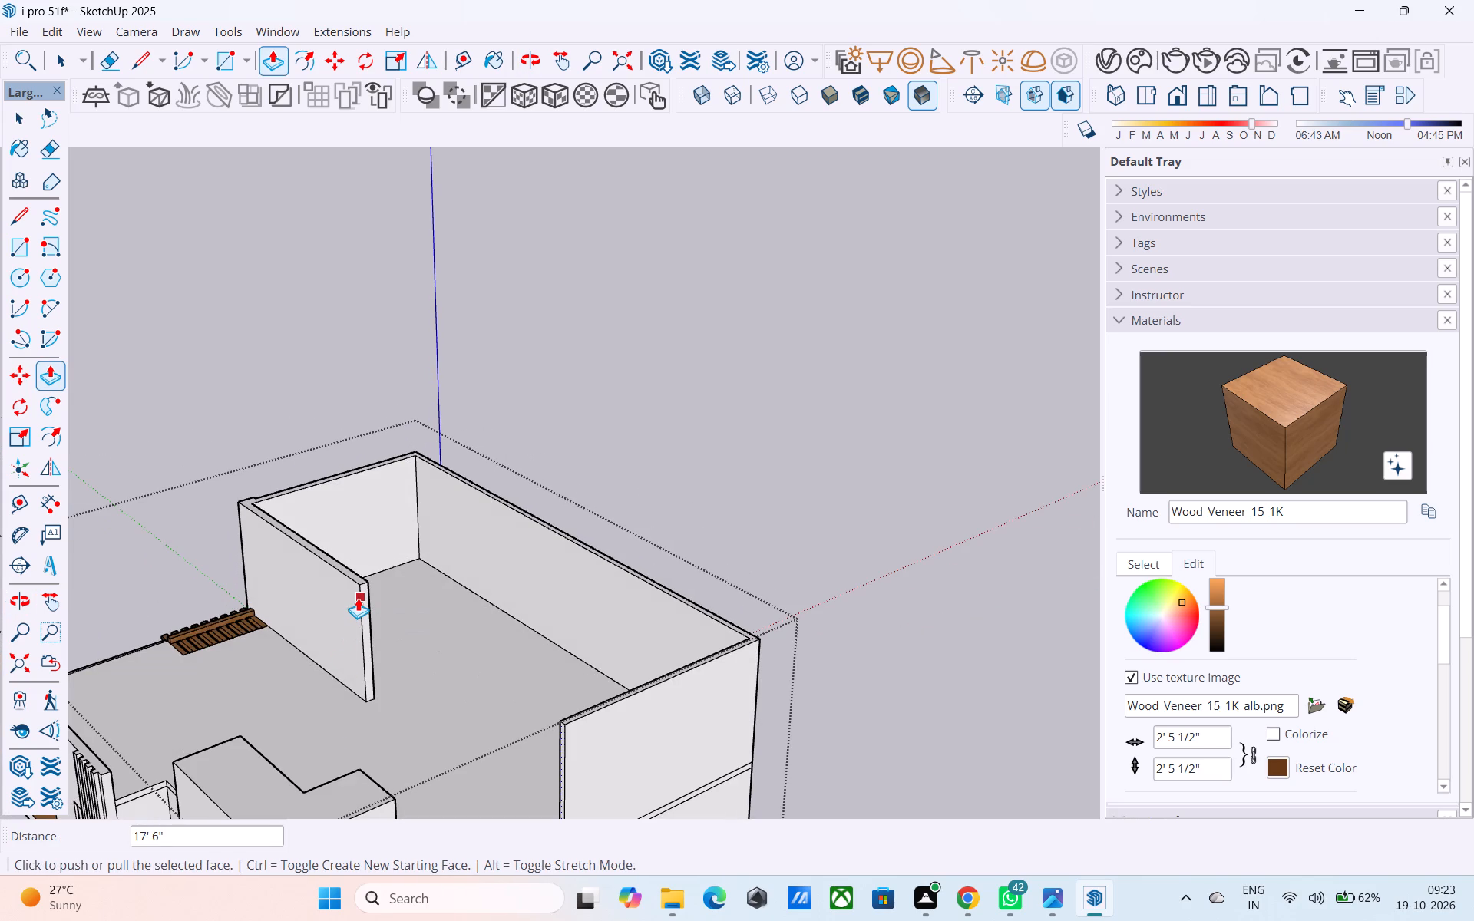
Examine the raised walls above the roof slab from the front and the pergola side.
middle_drag(358, 596, 362, 579)
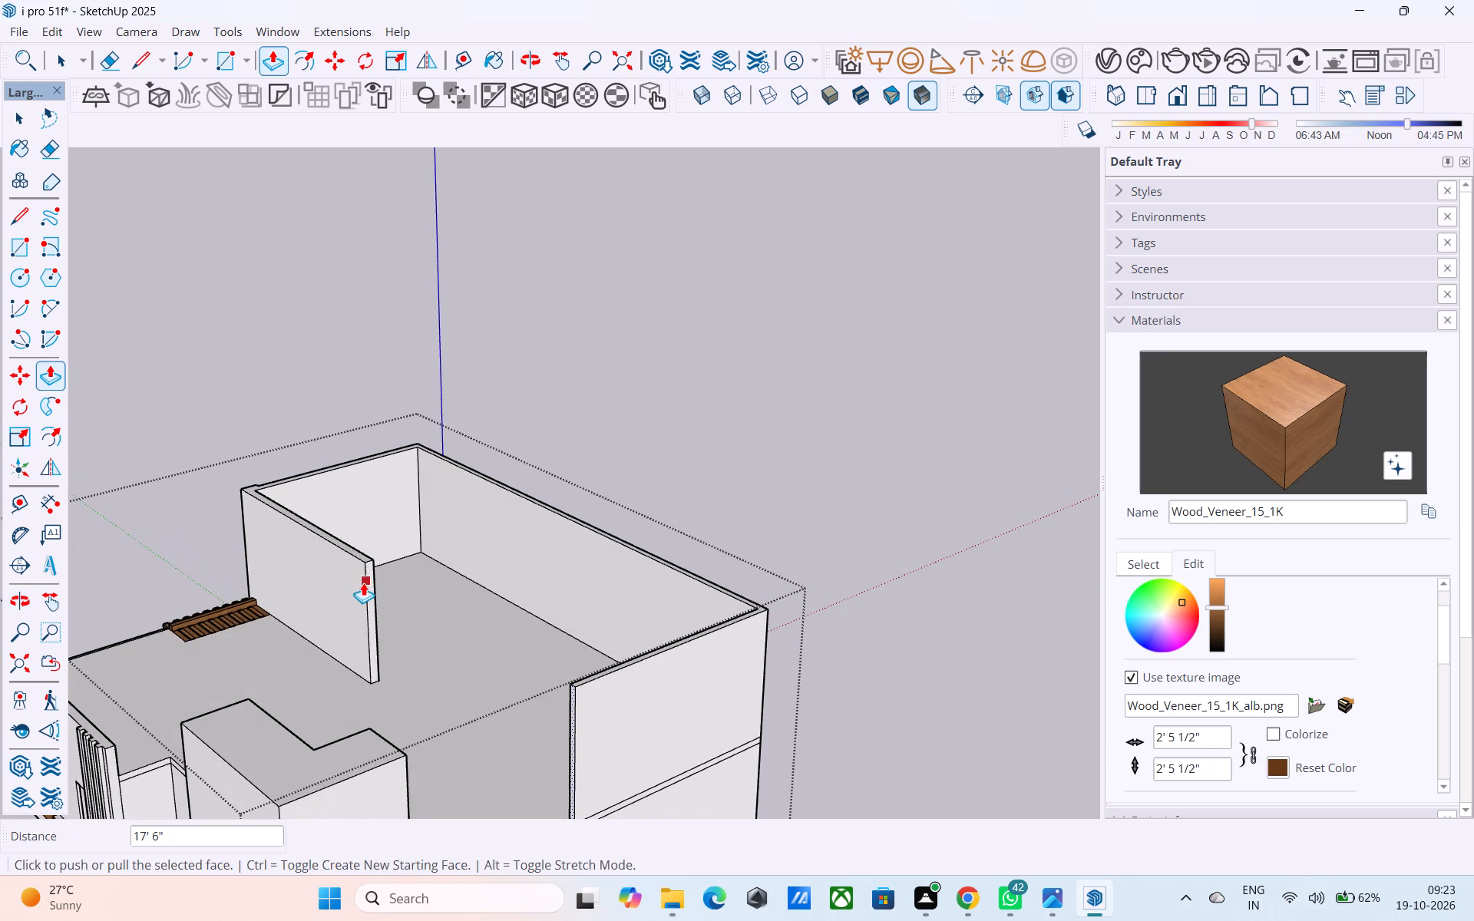
scroll(363, 583, down, 2)
middle_drag(363, 583, 914, 441)
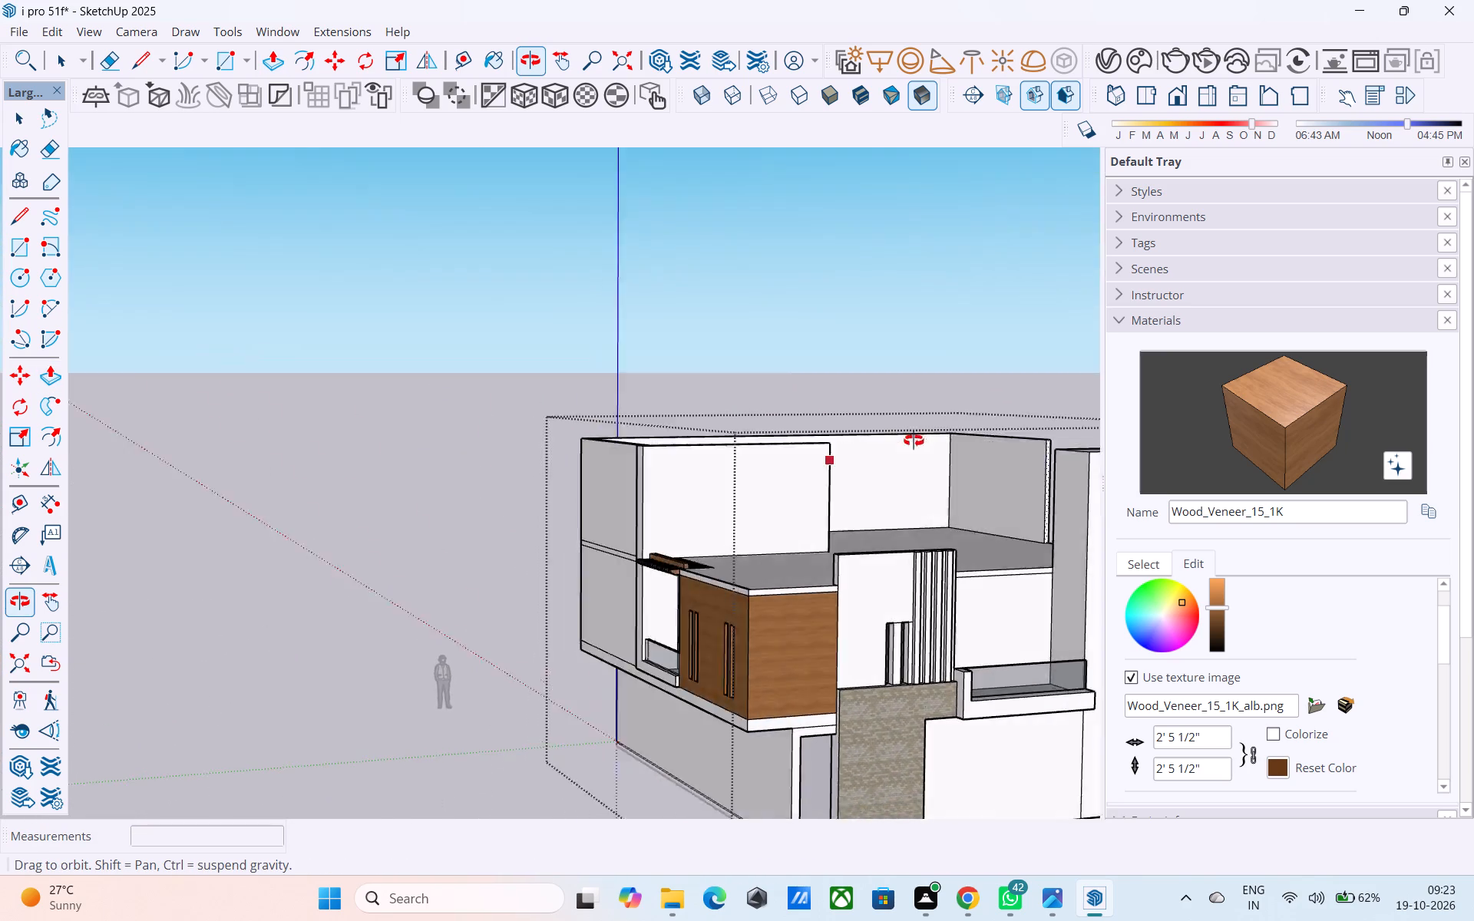
middle_drag(914, 441, 1144, 434)
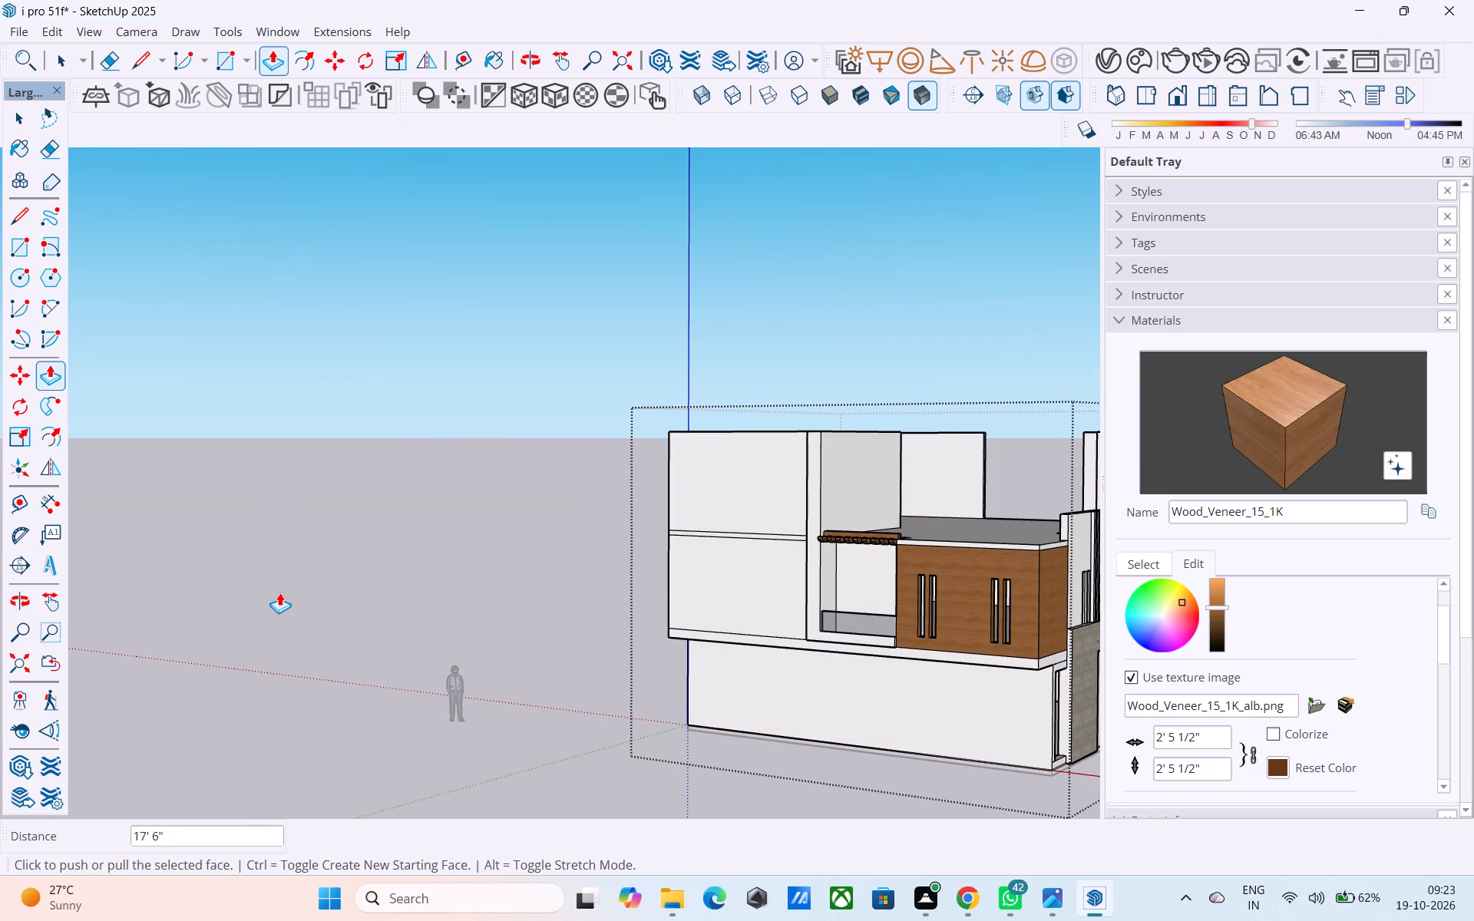
scroll(279, 593, down, 2)
middle_drag(665, 515, 629, 536)
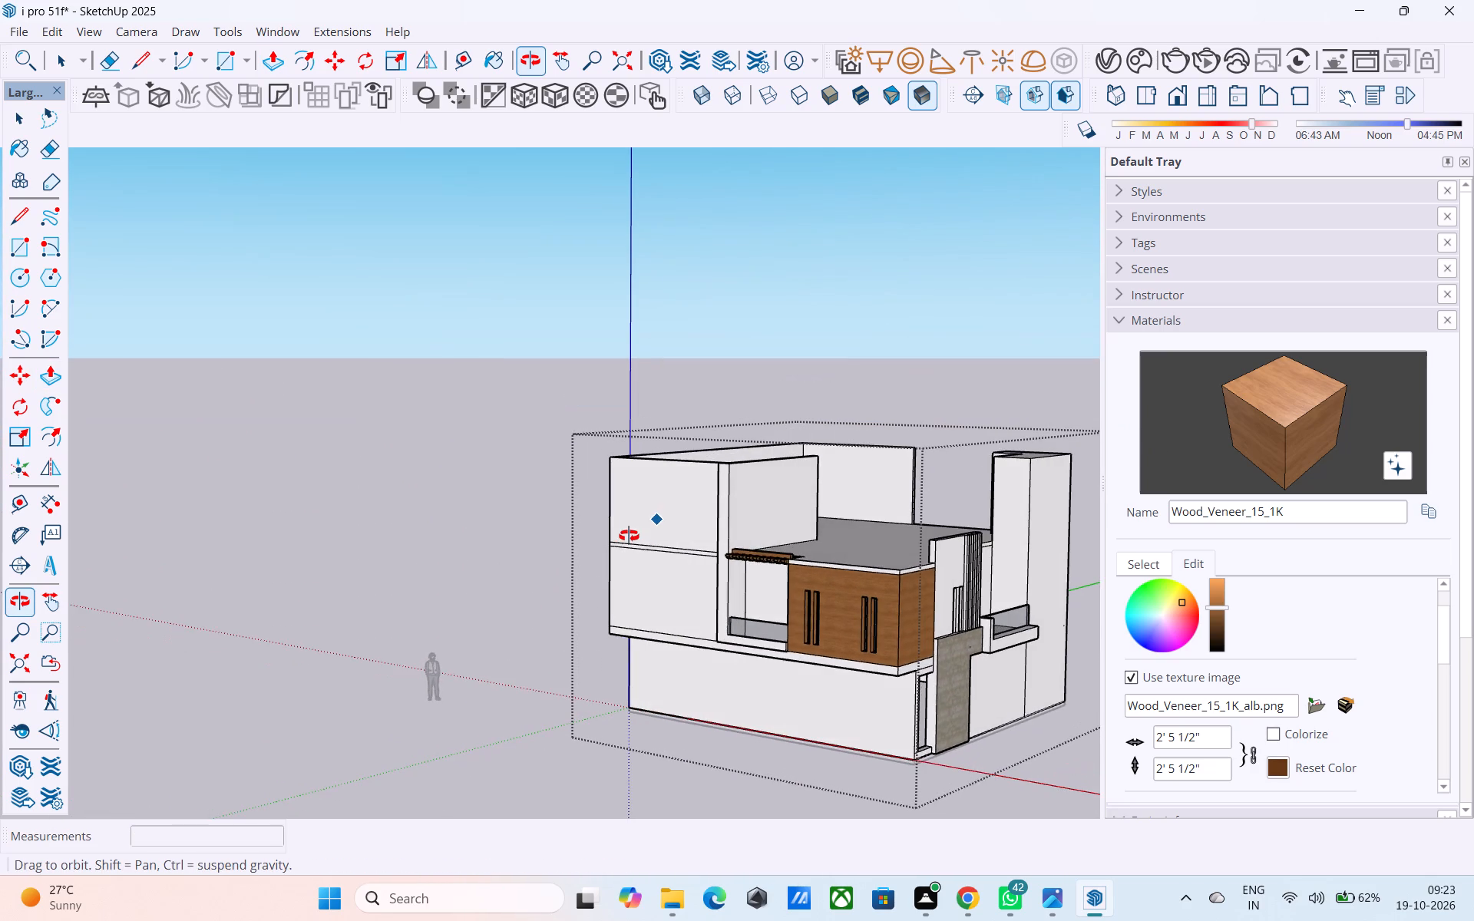
Push/Pull the free end face of the wall beside the pergola 24' 6", level with the tower-side return wall.
middle_drag(629, 536, 488, 618)
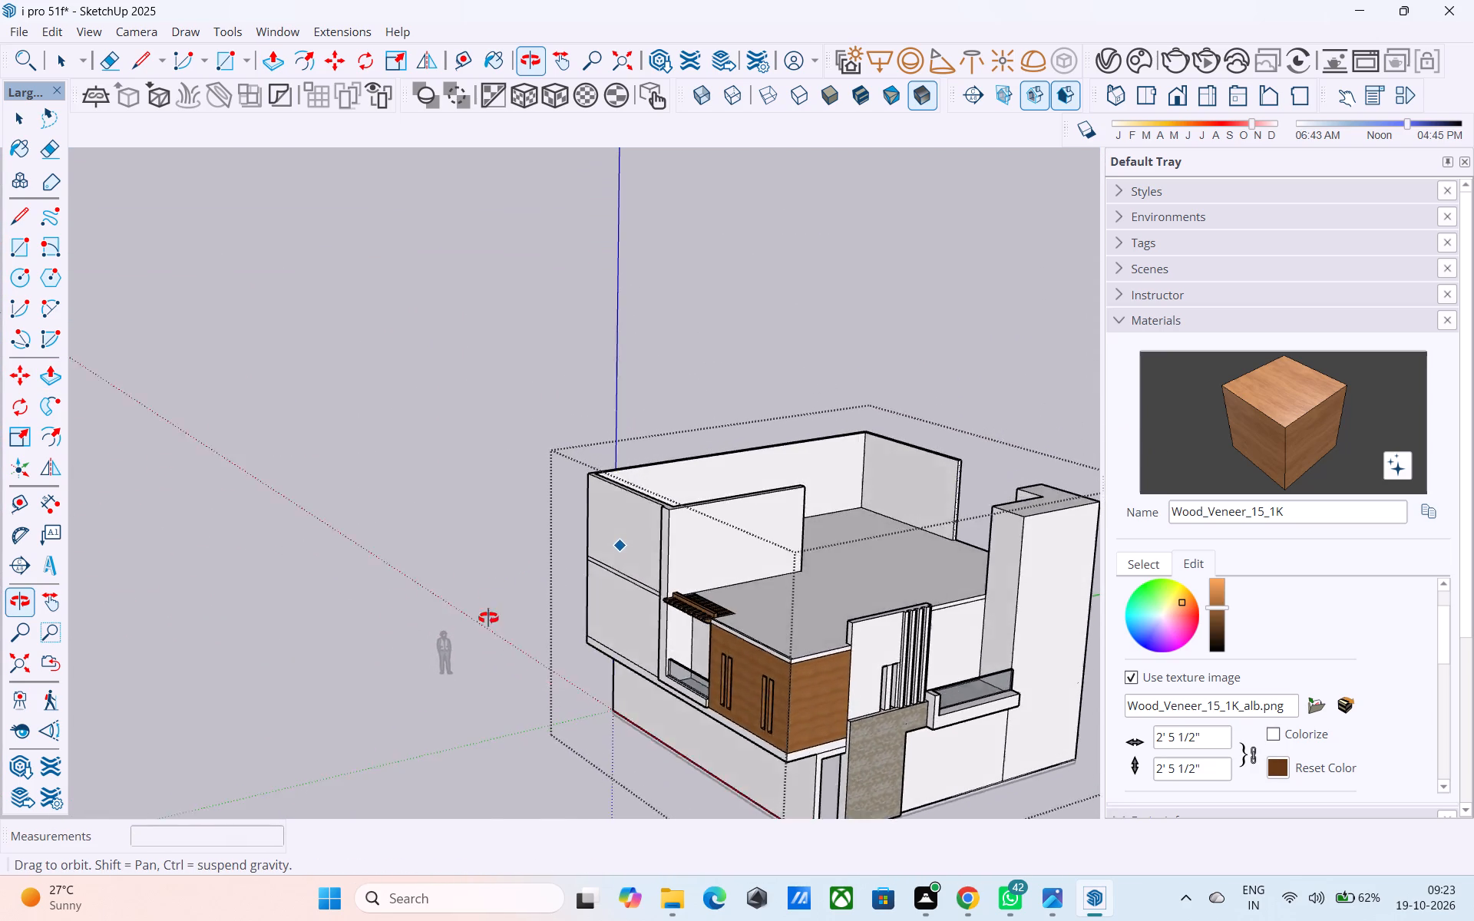
middle_drag(488, 618, 151, 679)
middle_drag(513, 558, 319, 609)
middle_drag(381, 585, 244, 583)
scroll(284, 602, up, 2)
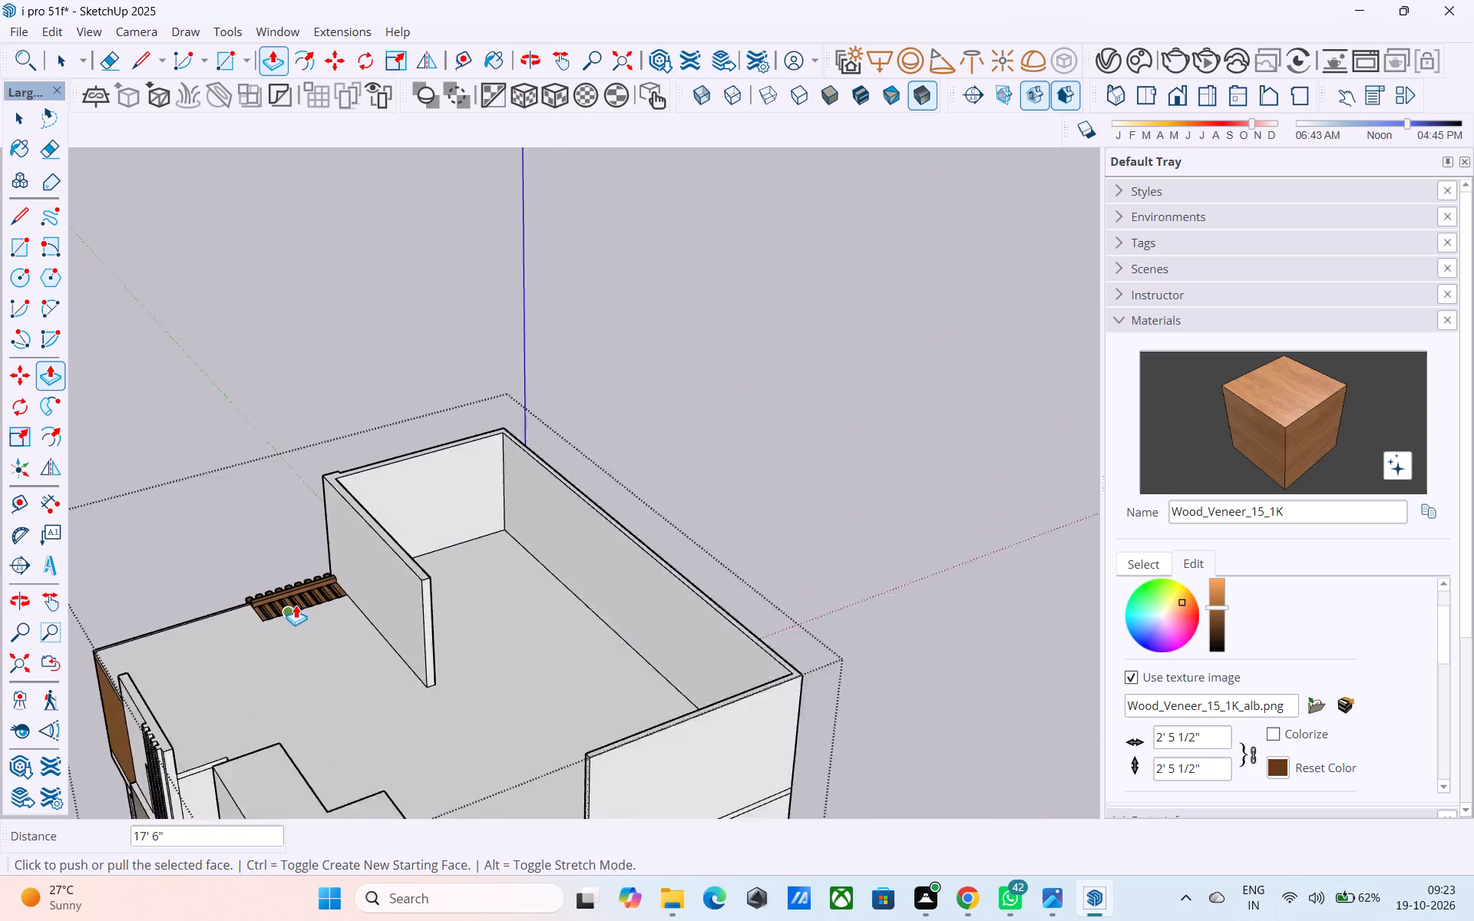
scroll(296, 605, up, 8)
key(space)
click(445, 589)
key(p)
click(445, 589)
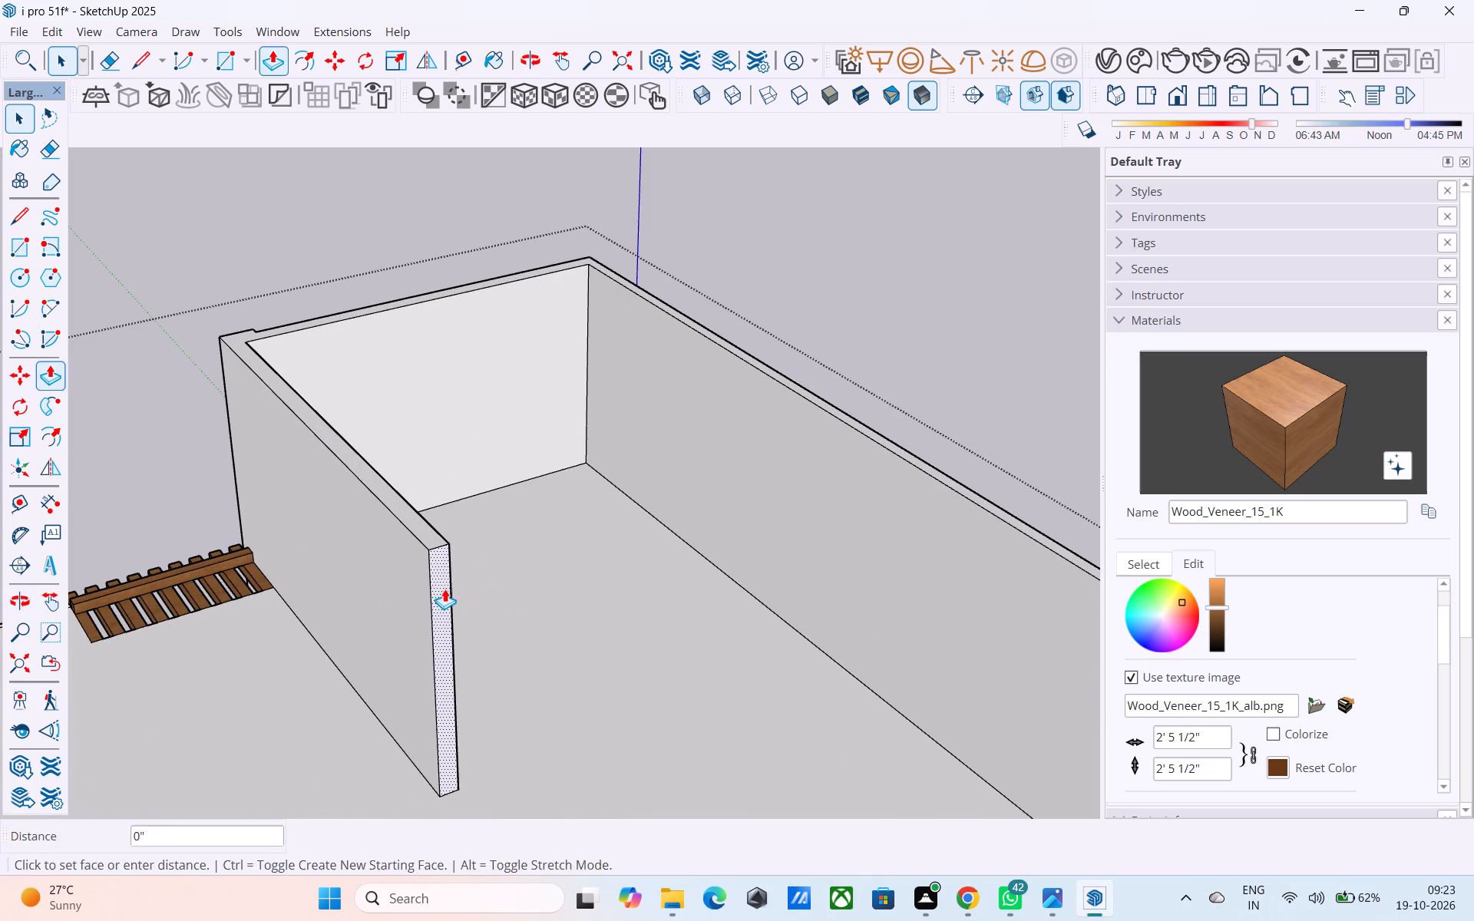
scroll(471, 604, down, 4)
middle_drag(478, 604, 358, 560)
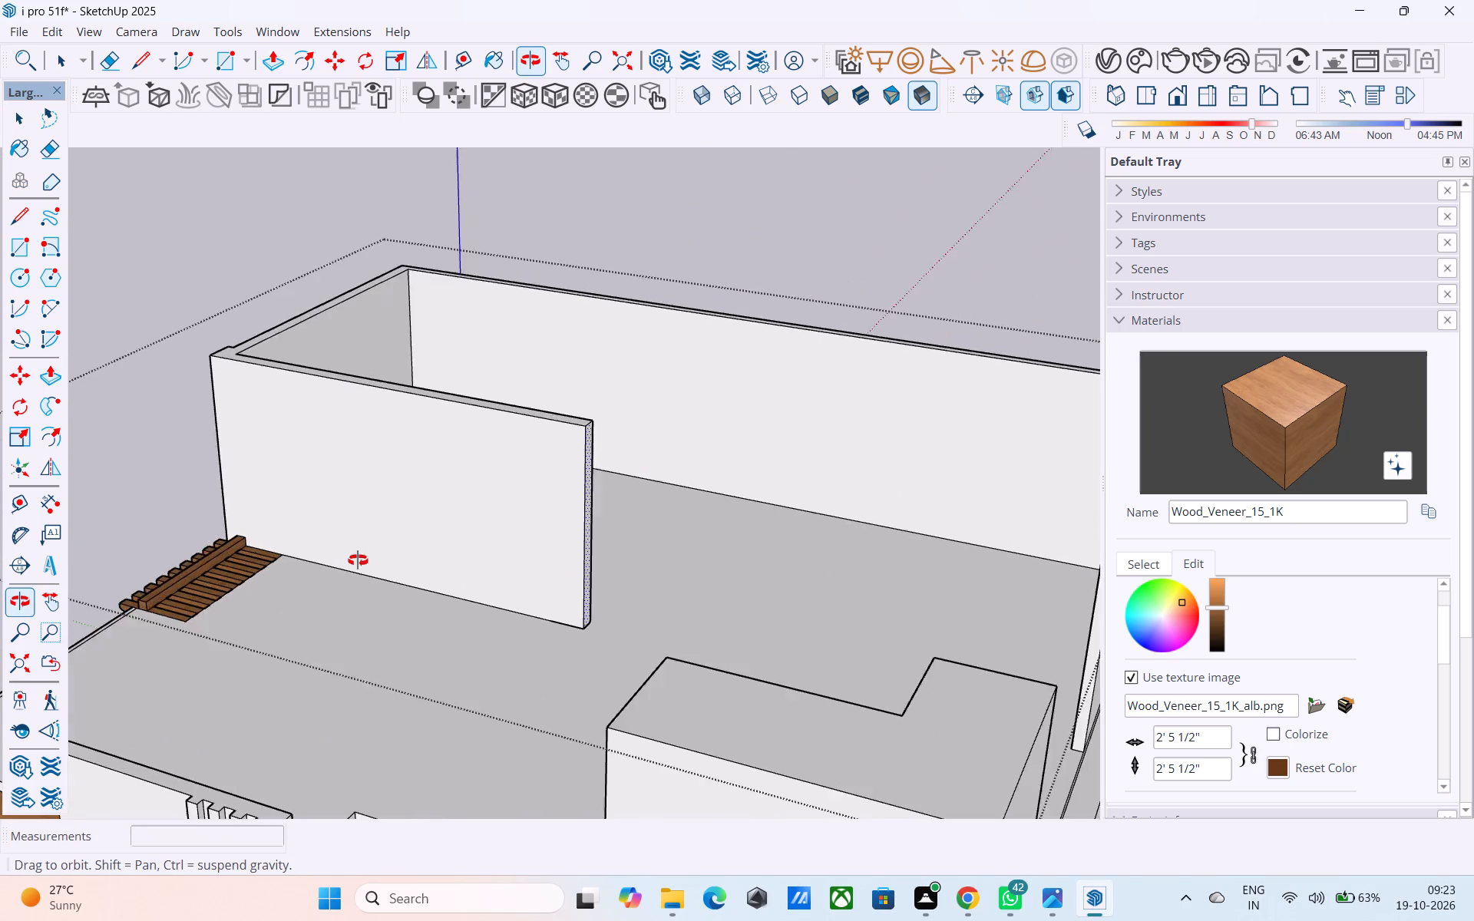
middle_drag(358, 560, 489, 556)
scroll(454, 549, down, 6)
middle_drag(830, 512, 1051, 602)
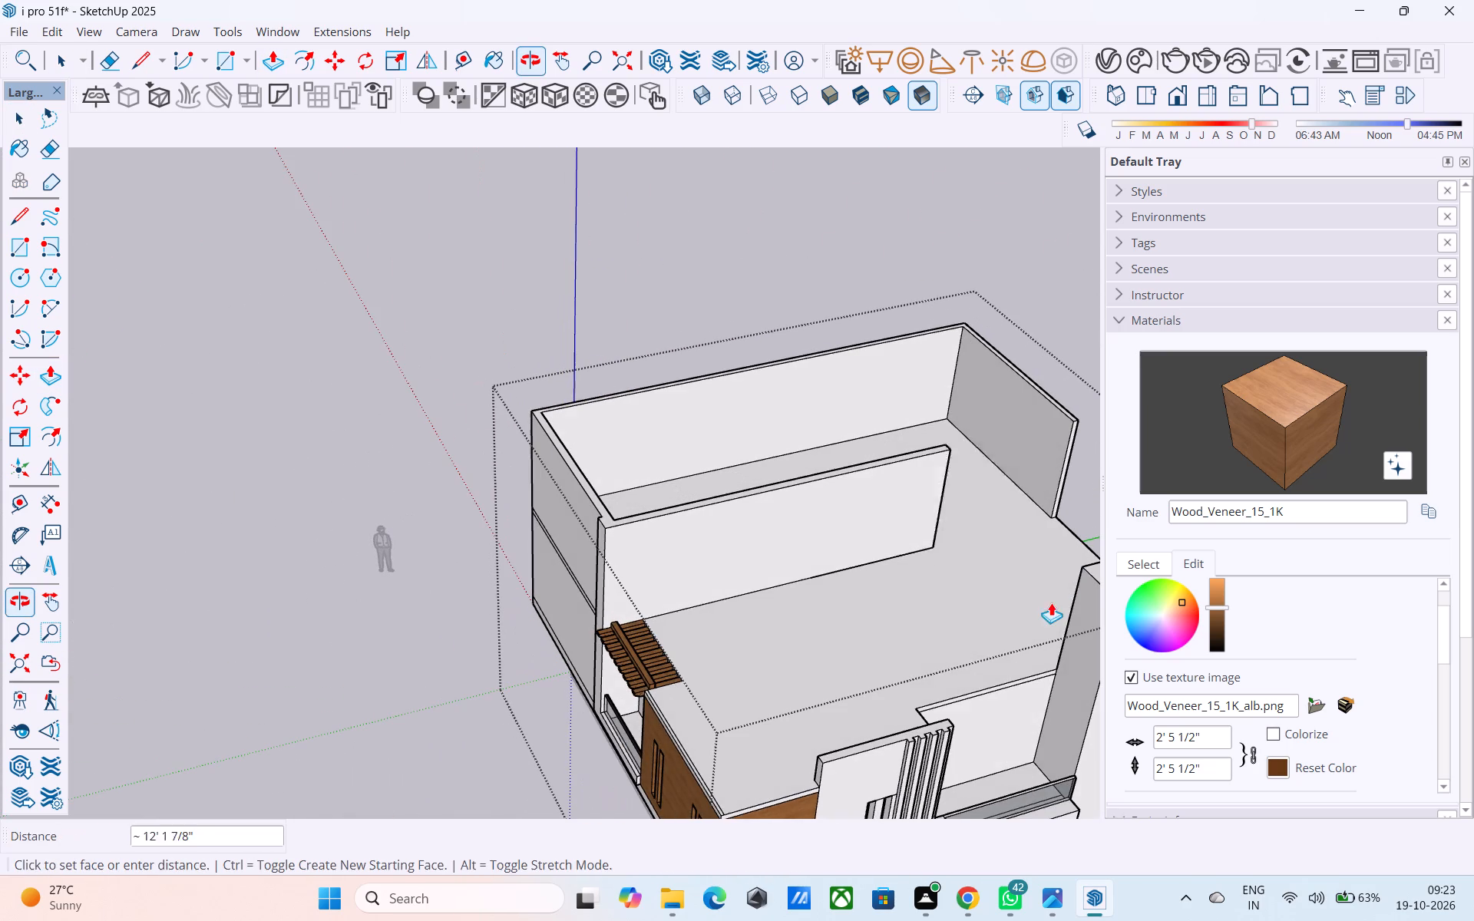
click(1066, 410)
Examine the extended wall and building massing from the tower-side facade and the wood-clad corner.
middle_drag(1056, 430, 853, 216)
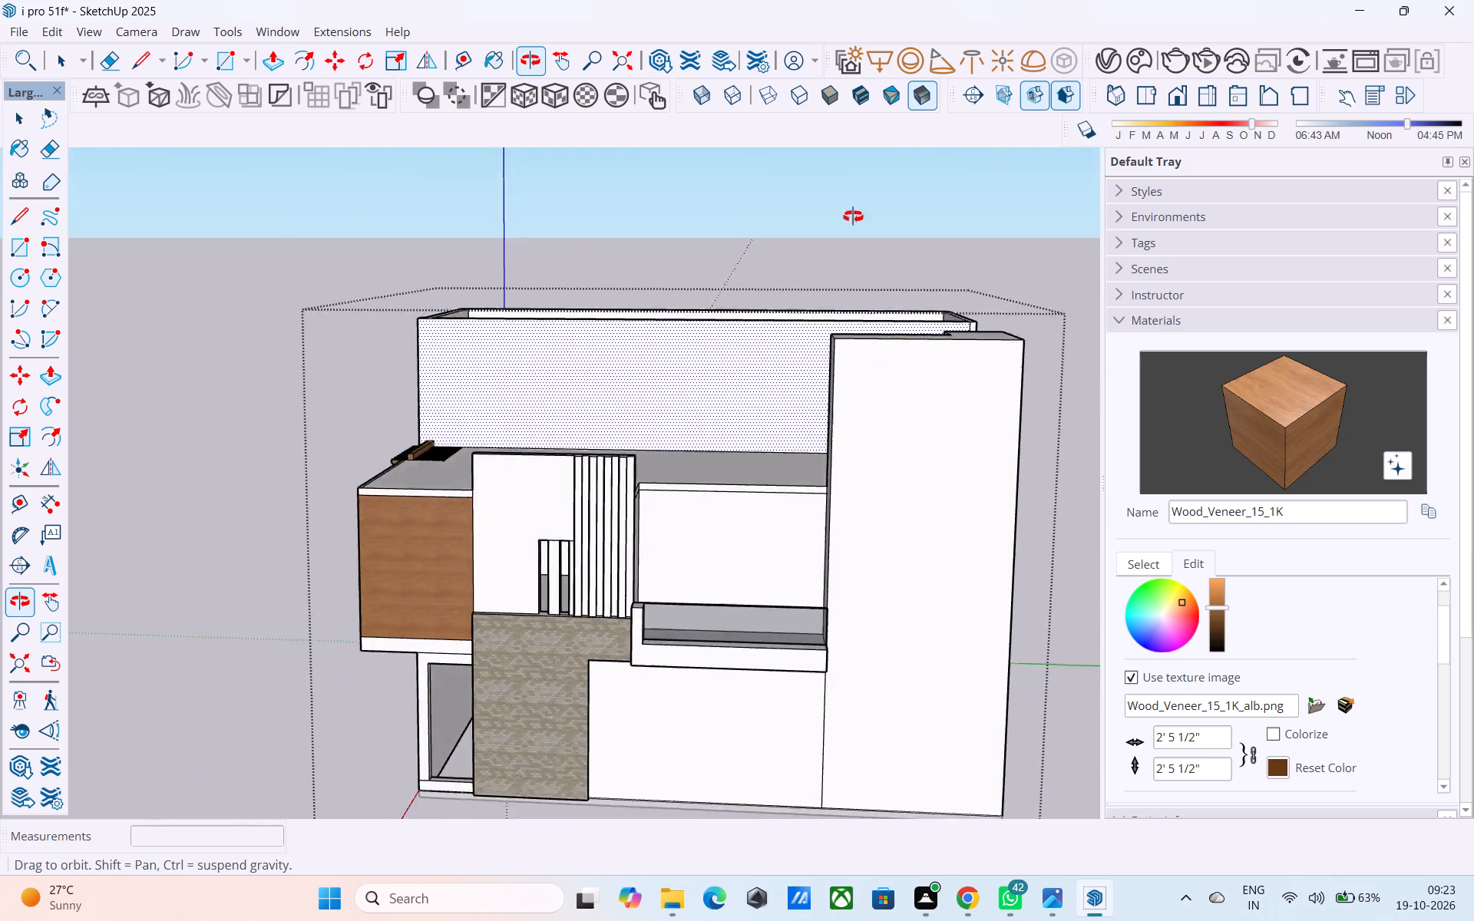
middle_drag(853, 216, 865, 193)
scroll(633, 344, down, 4)
middle_drag(626, 352, 861, 380)
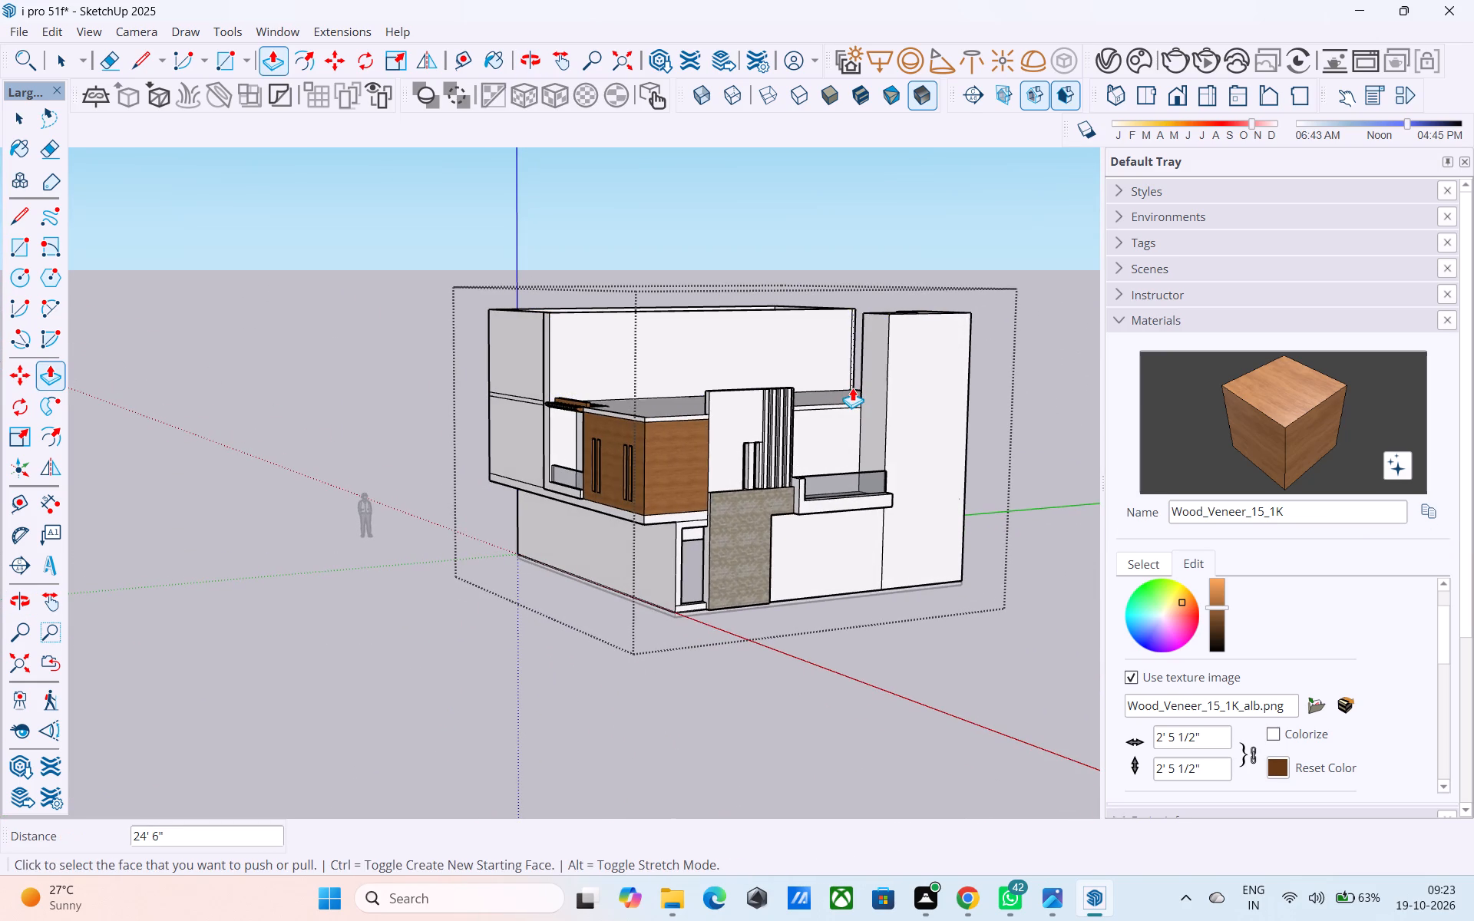
scroll(851, 386, down, 1)
middle_drag(851, 386, 923, 361)
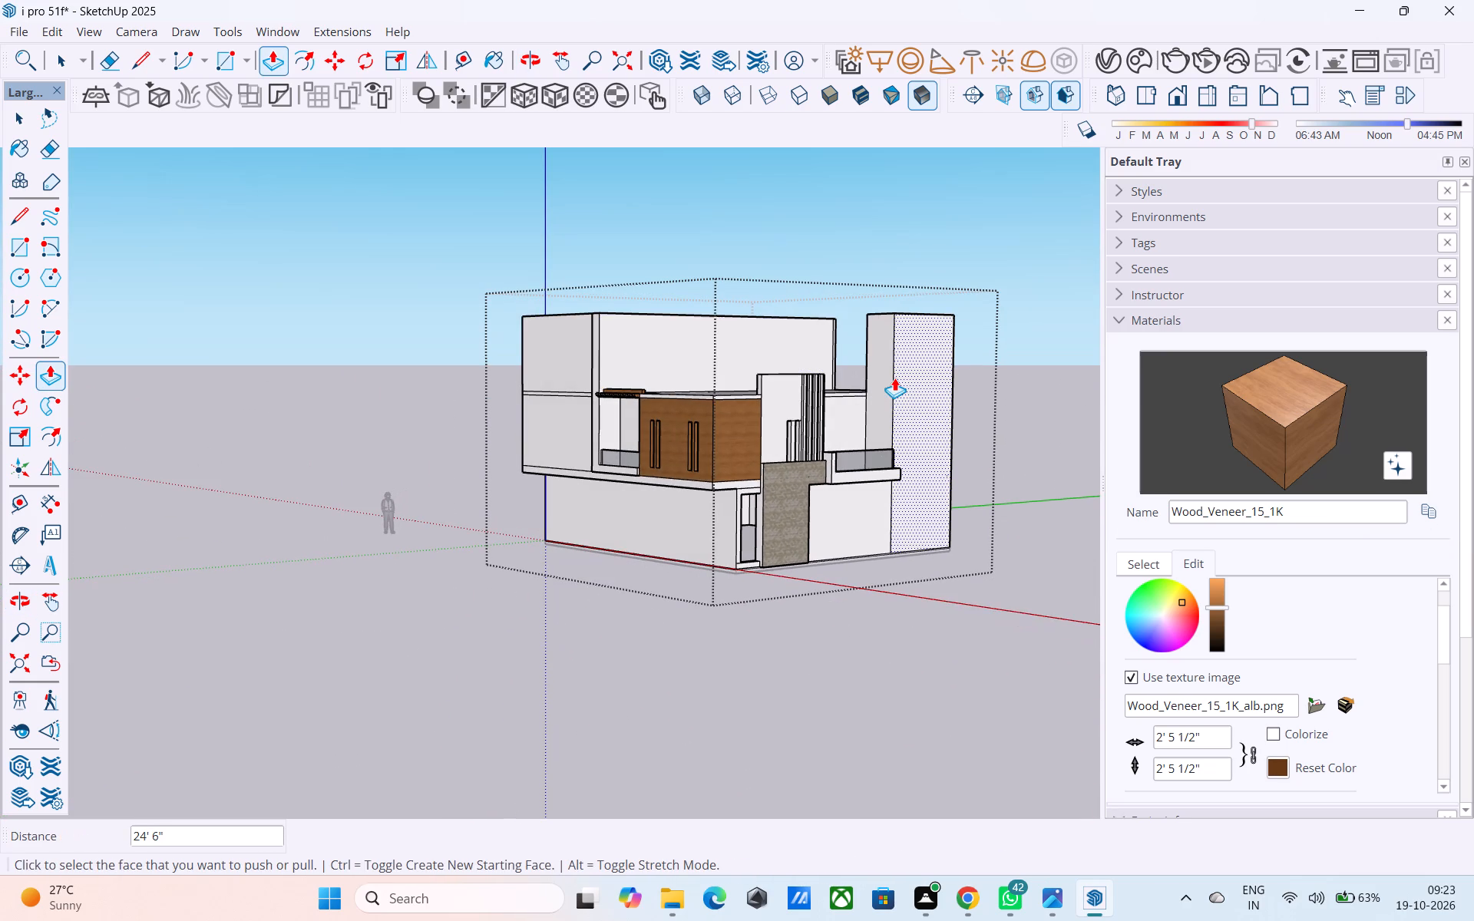
middle_drag(774, 420, 802, 422)
Erase the lower of the two horizontal slab lines on the blank facade beside the pergola, including its leftover stub at the outer corner.
scroll(629, 423, up, 1)
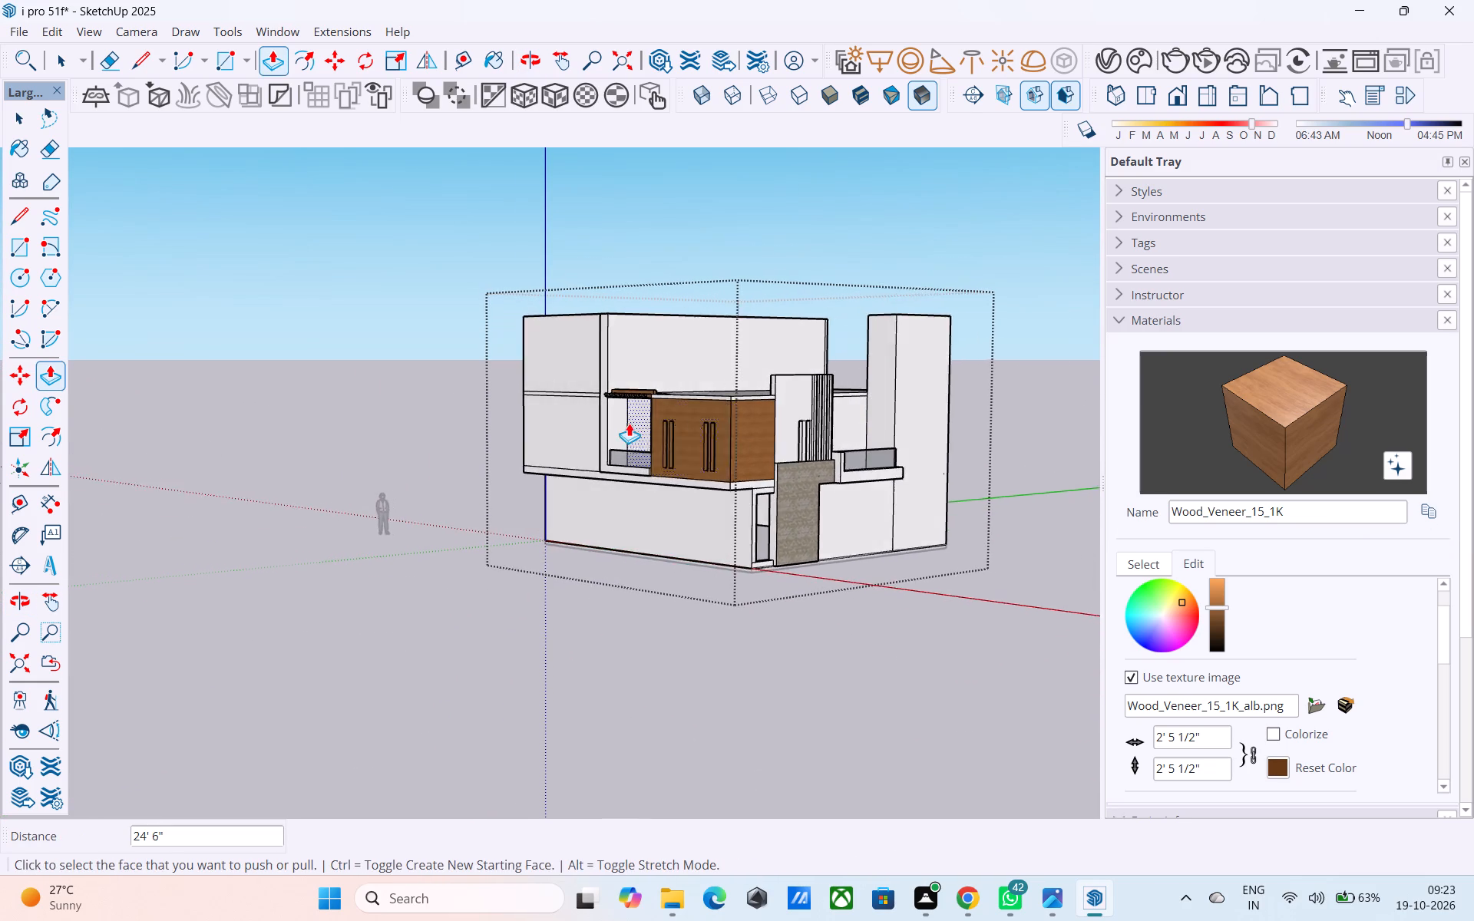
scroll(629, 423, up, 9)
middle_drag(551, 344, 698, 450)
scroll(698, 450, up, 1)
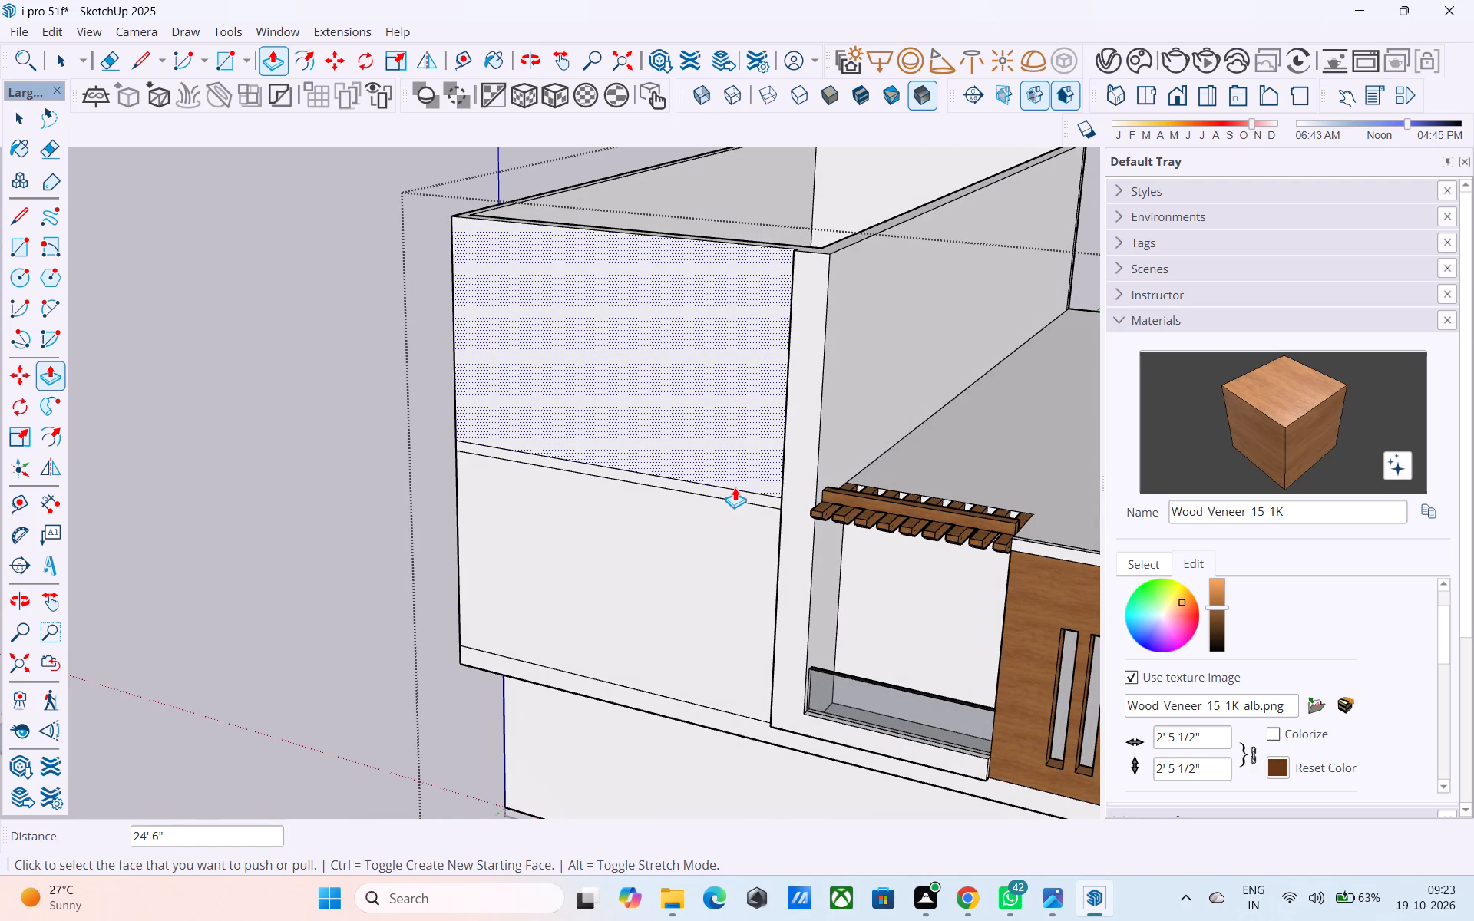
key(e)
scroll(710, 502, up, 4)
click(700, 491)
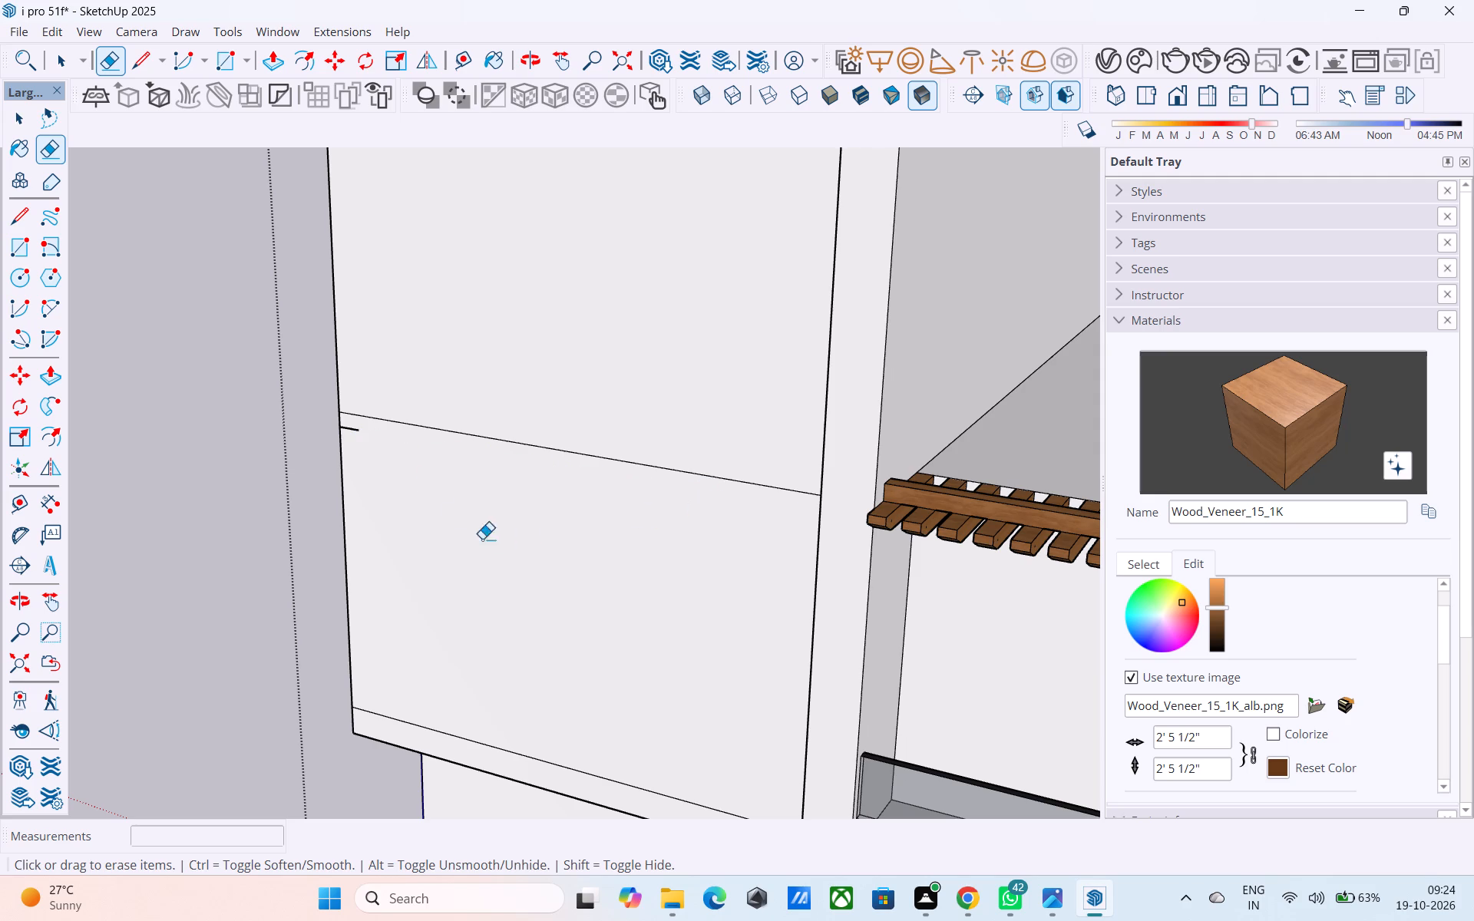
scroll(382, 472, up, 4)
click(343, 412)
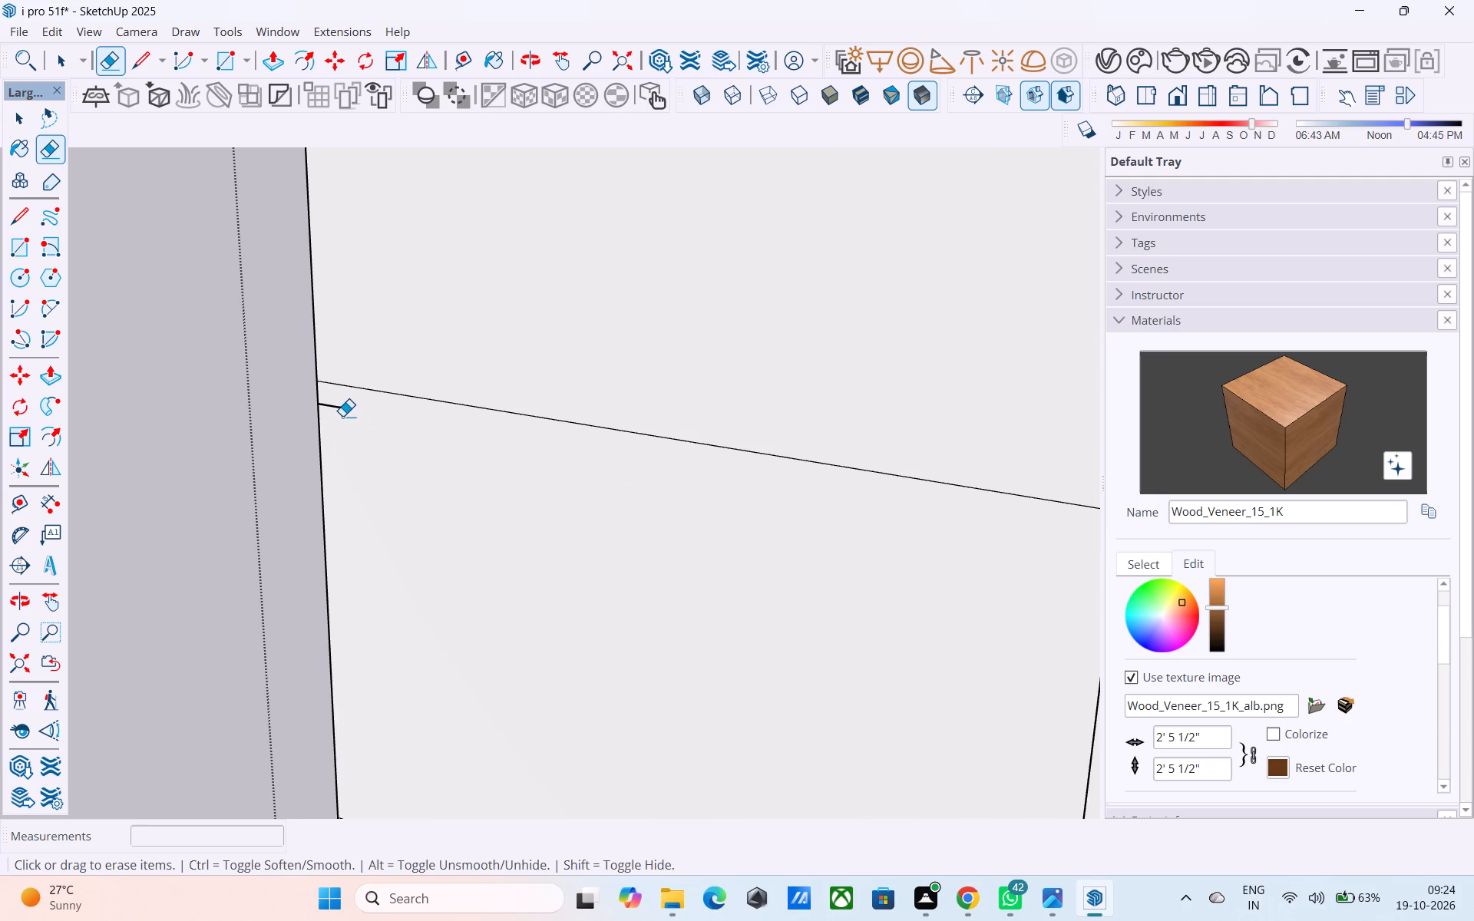
click(334, 409)
scroll(322, 418, down, 8)
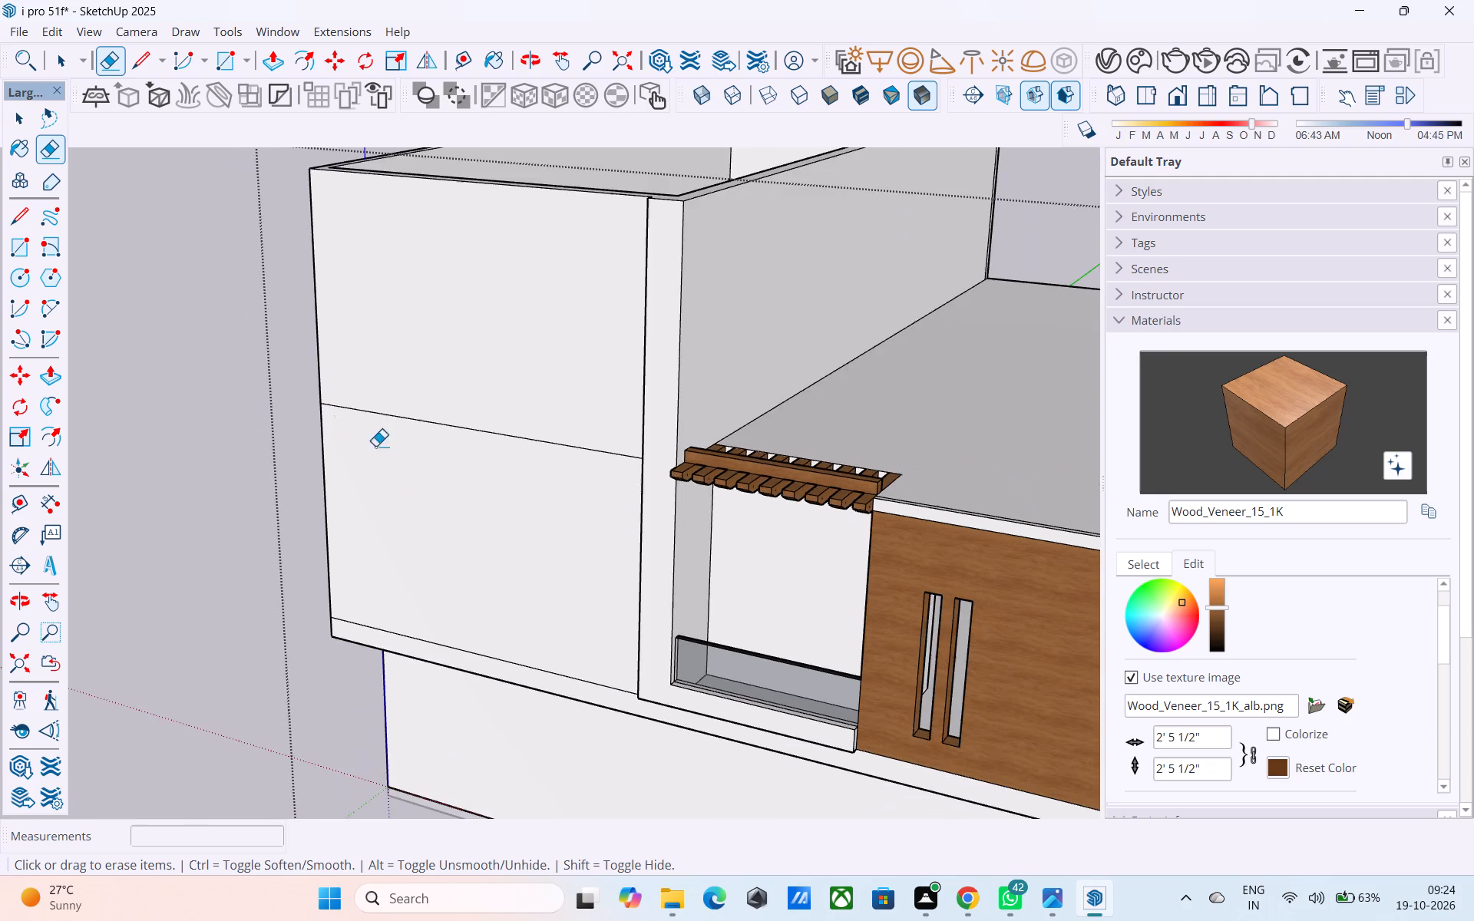
Examine the building from below and at near ground level around the wood-clad corner.
middle_drag(392, 450, 394, 431)
middle_click(457, 551)
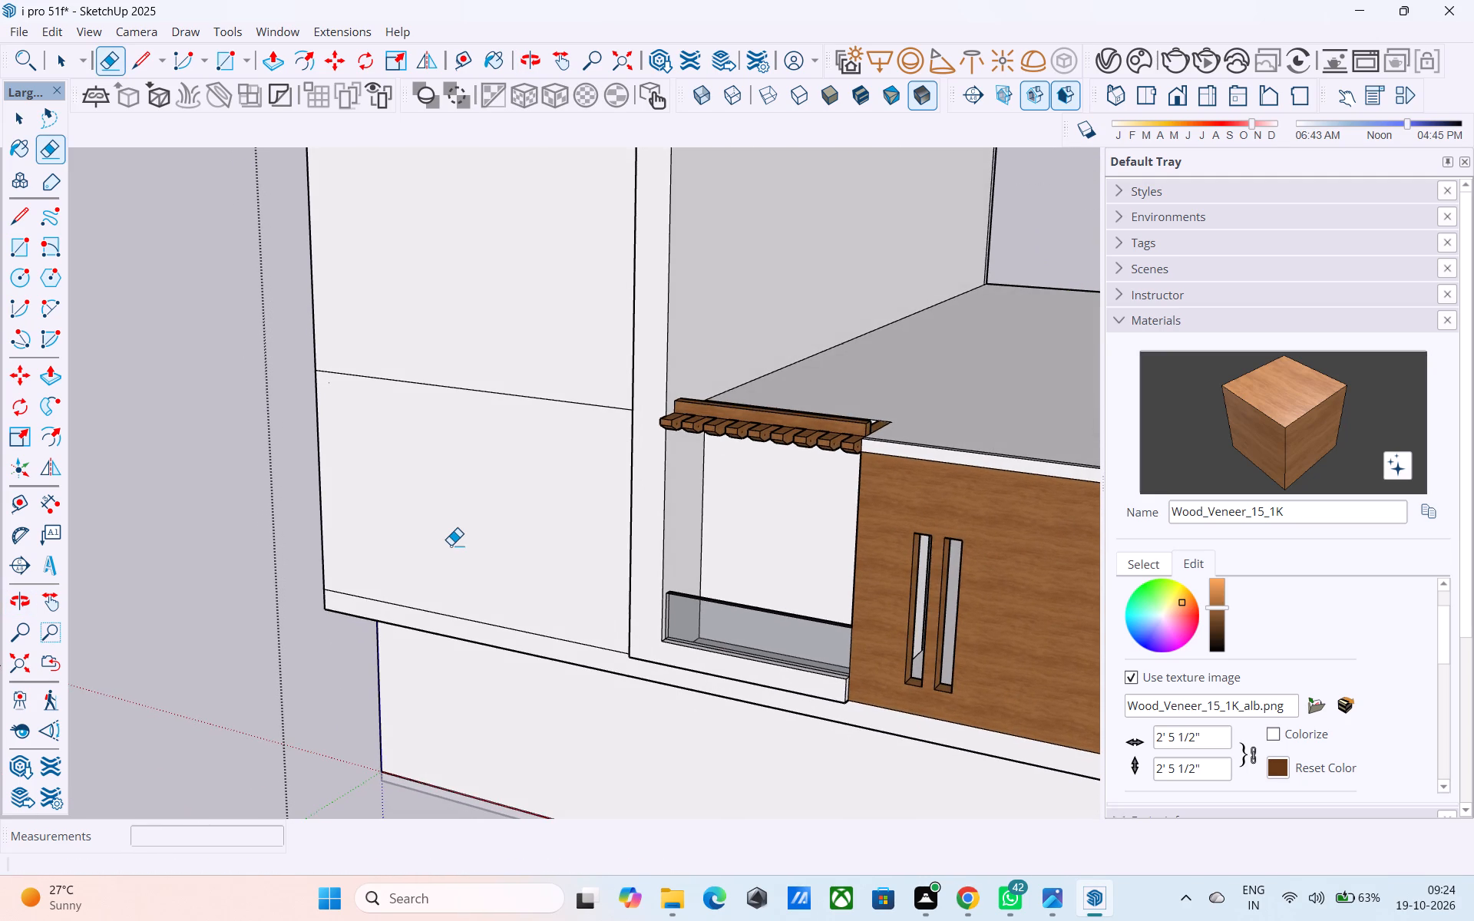
middle_drag(449, 543, 445, 535)
middle_drag(445, 535, 342, 296)
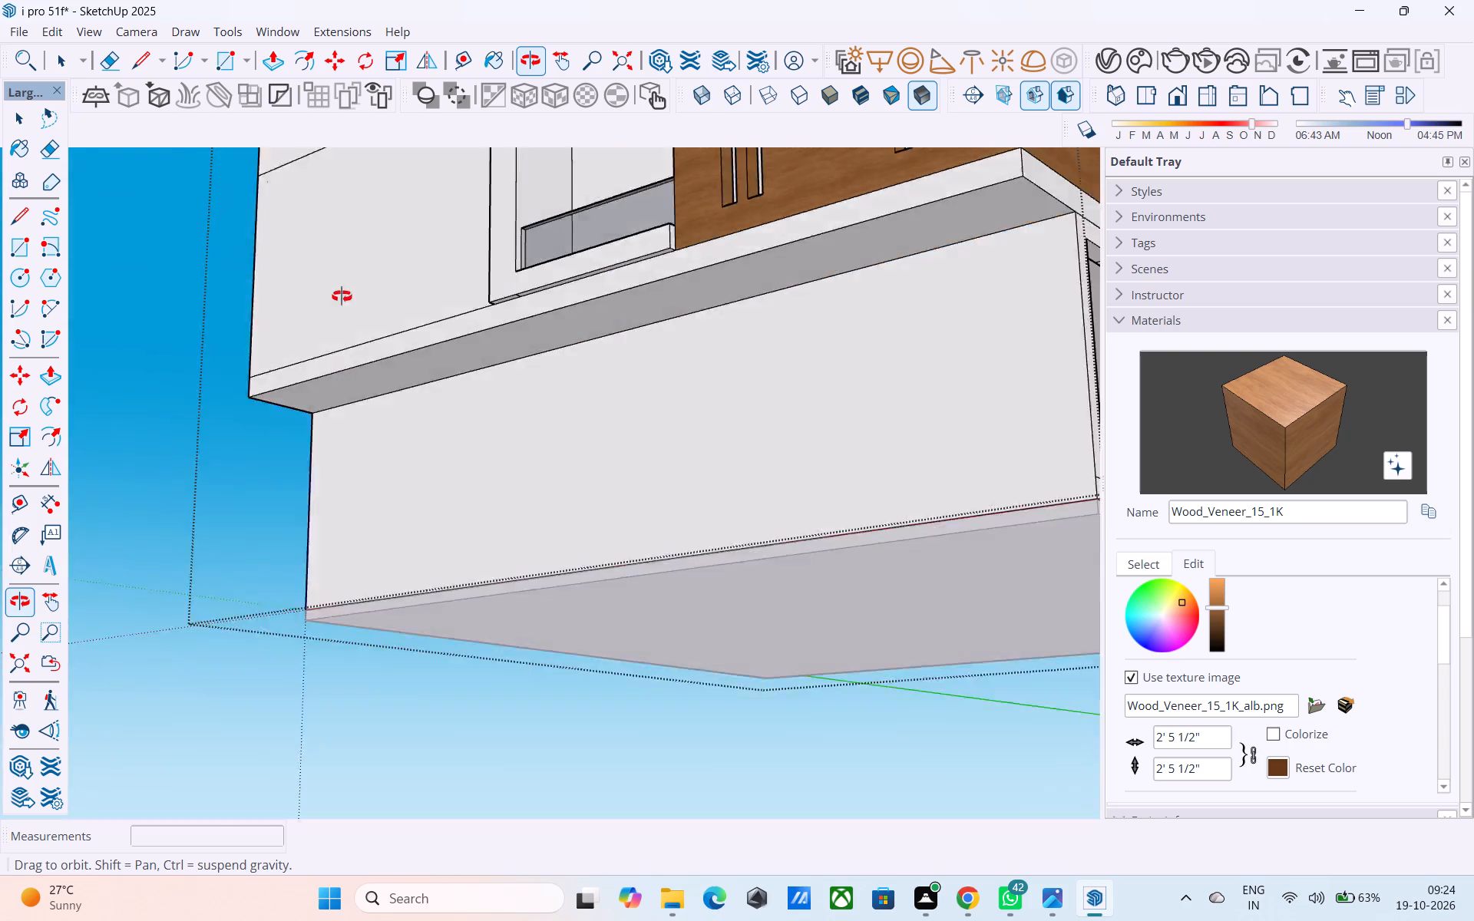
middle_drag(342, 296, 342, 305)
scroll(341, 305, down, 4)
scroll(398, 384, down, 3)
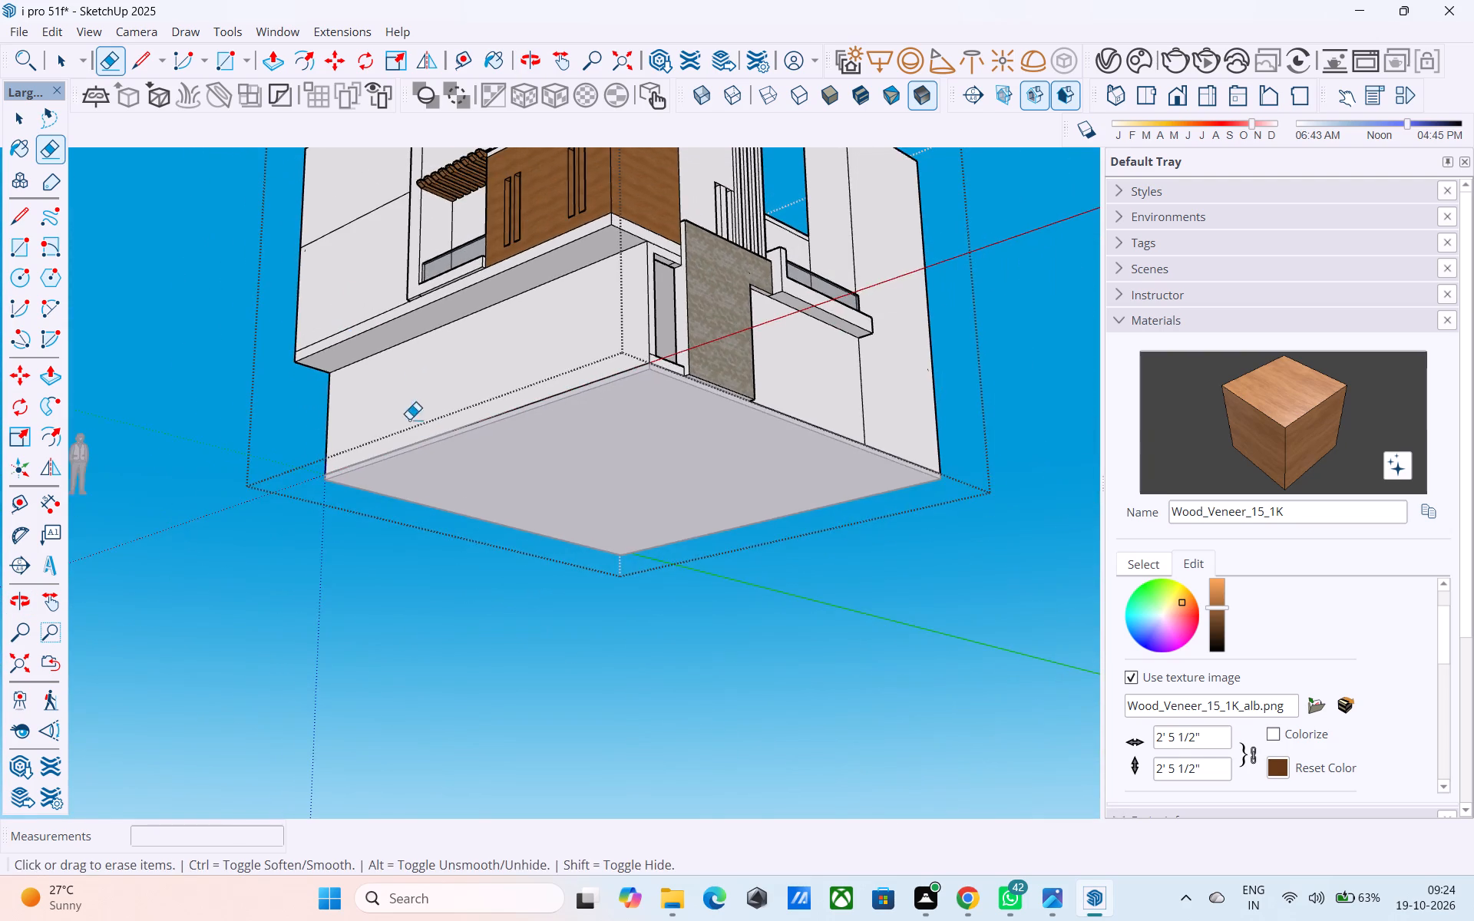
middle_drag(437, 485, 420, 619)
middle_drag(655, 499, 641, 579)
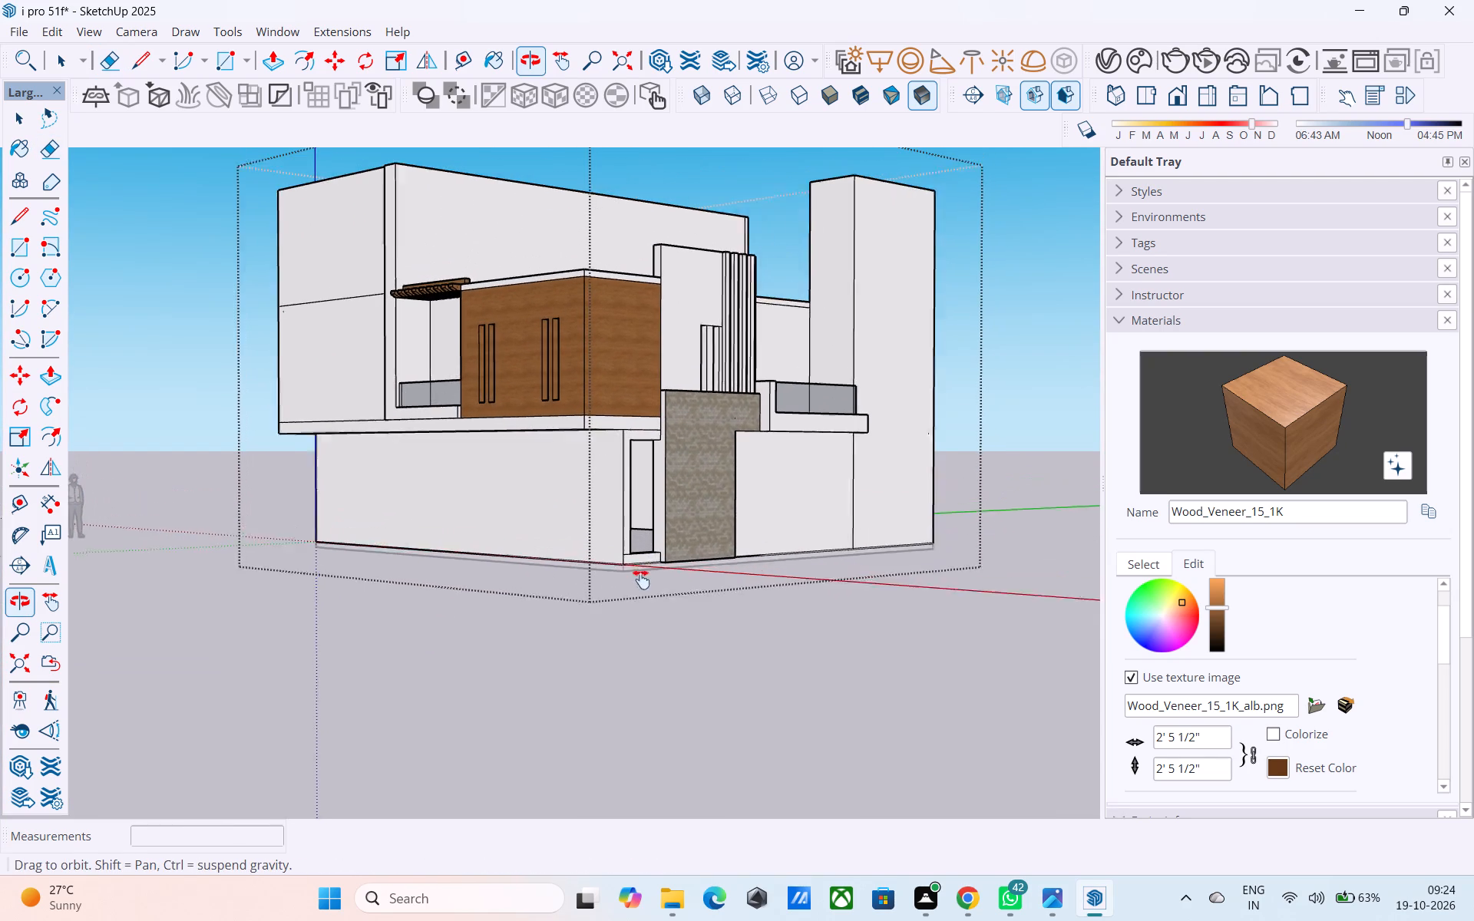
middle_drag(641, 579, 623, 562)
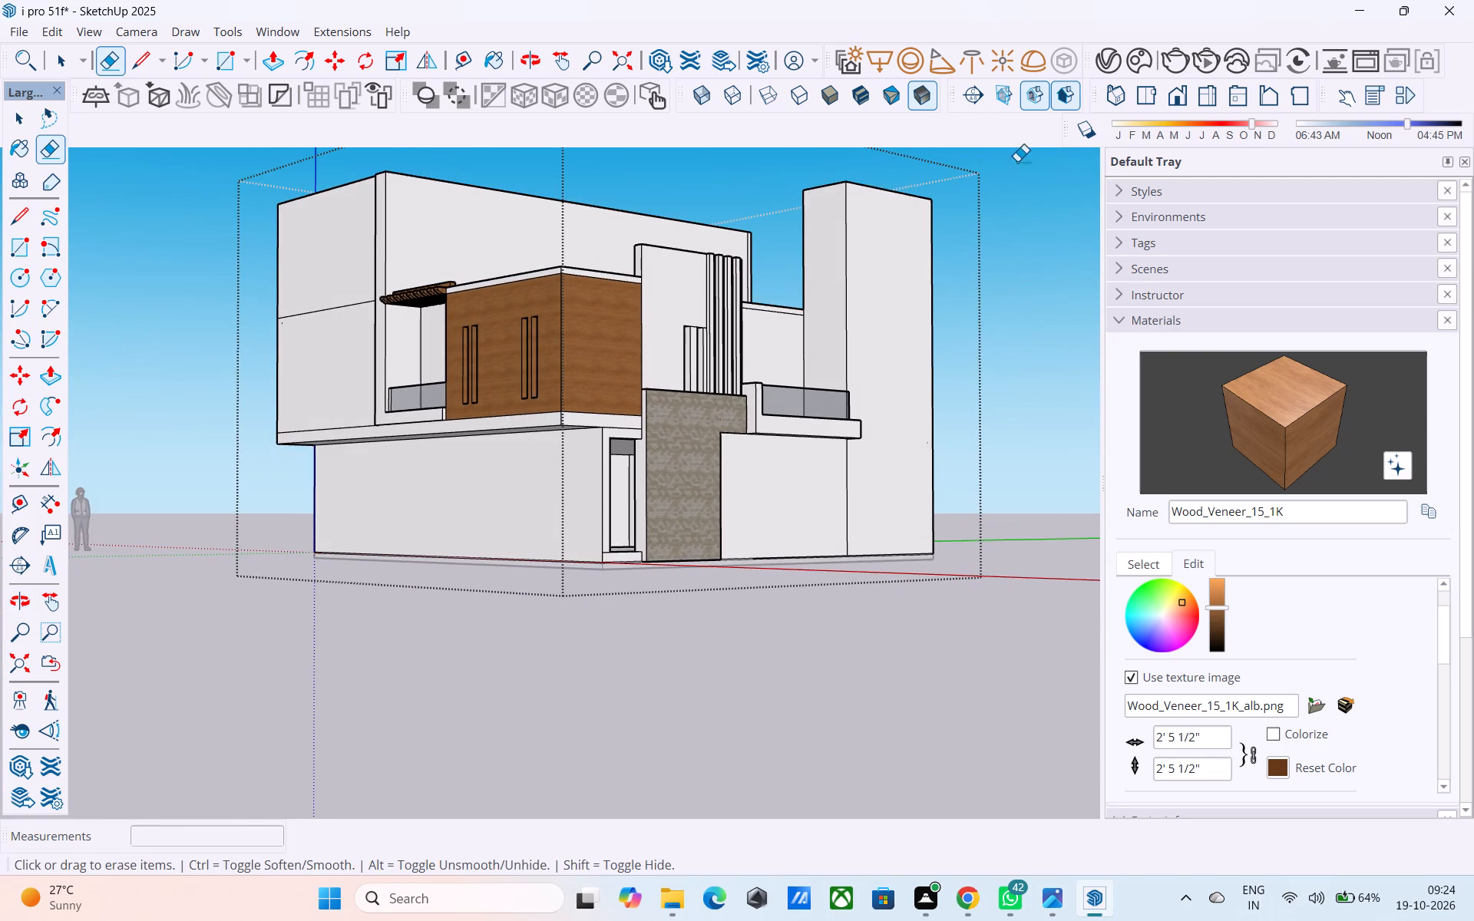
Turn on shadows for the model.
click(1084, 134)
Examine the shadows on the facades, wood-clad corner and brick panel from a low viewpoint.
middle_drag(743, 348, 734, 335)
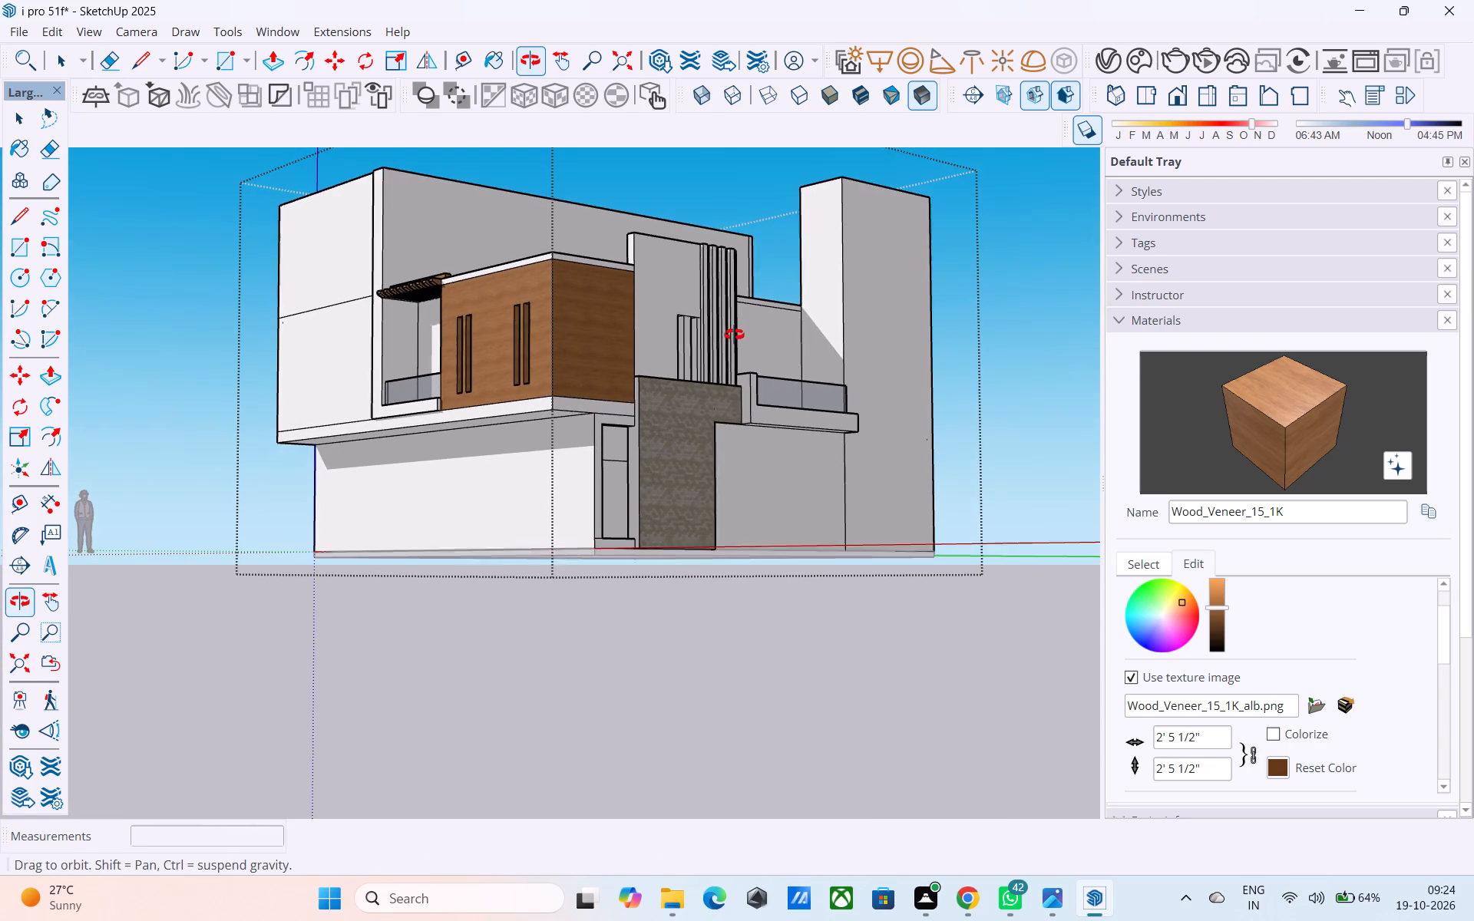
middle_drag(734, 335, 734, 333)
middle_drag(734, 333, 726, 345)
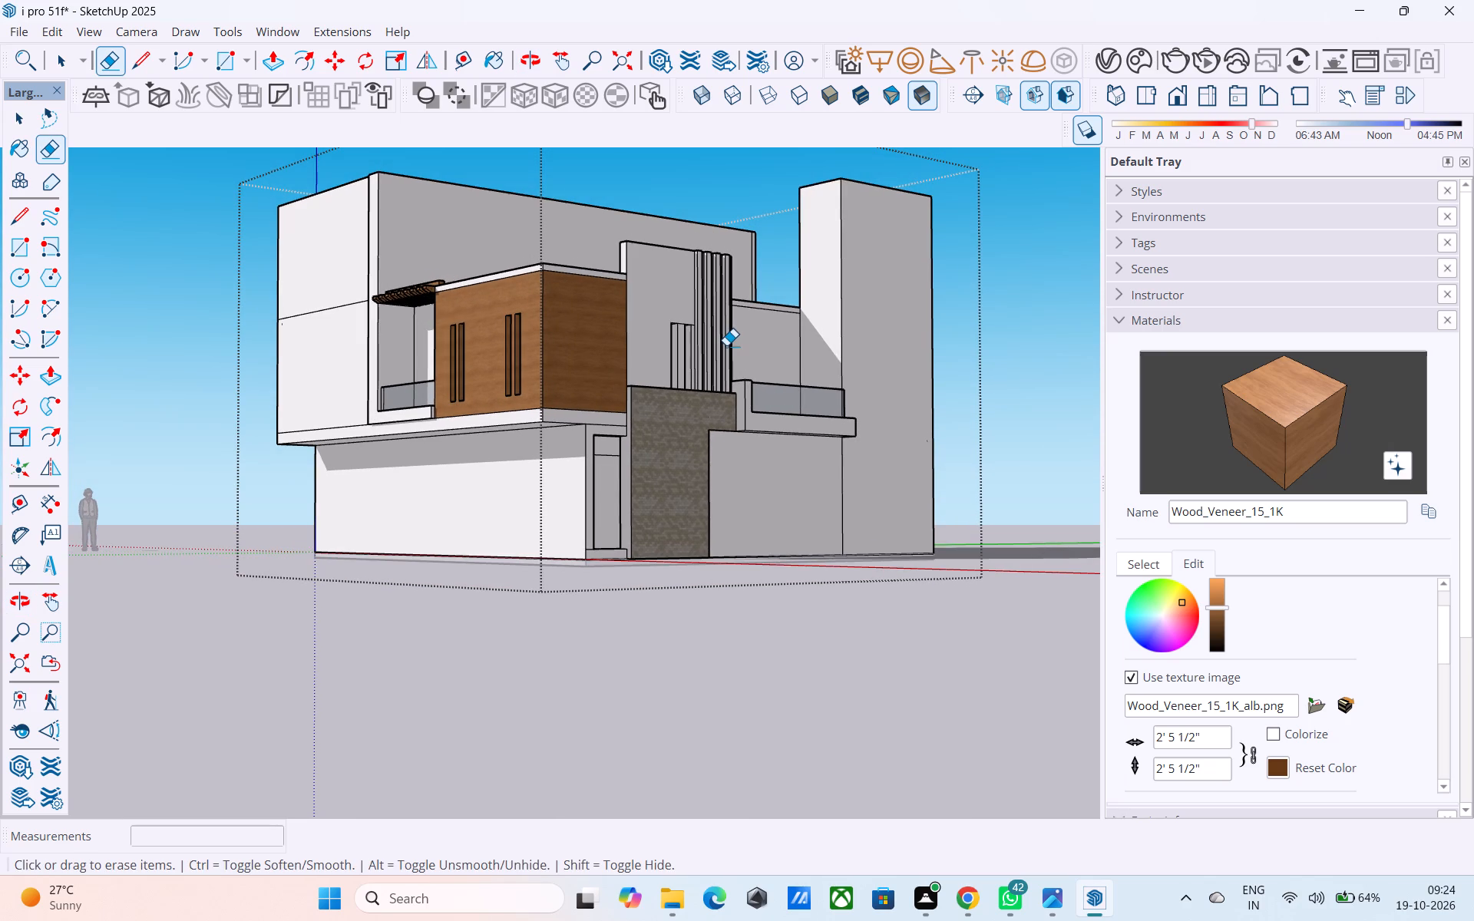
middle_click(726, 345)
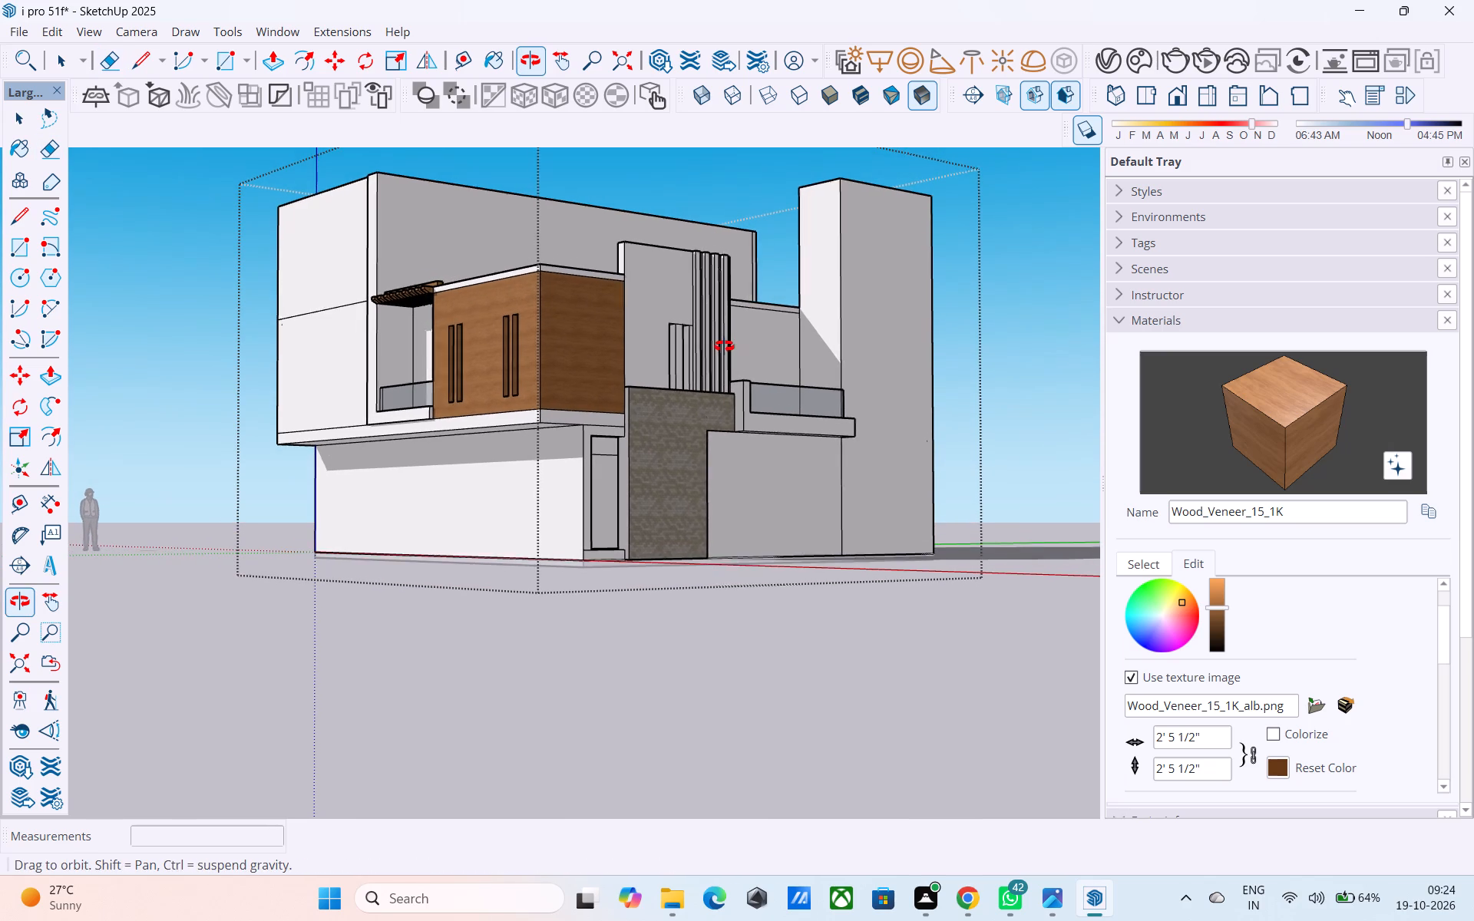
middle_drag(724, 352, 716, 358)
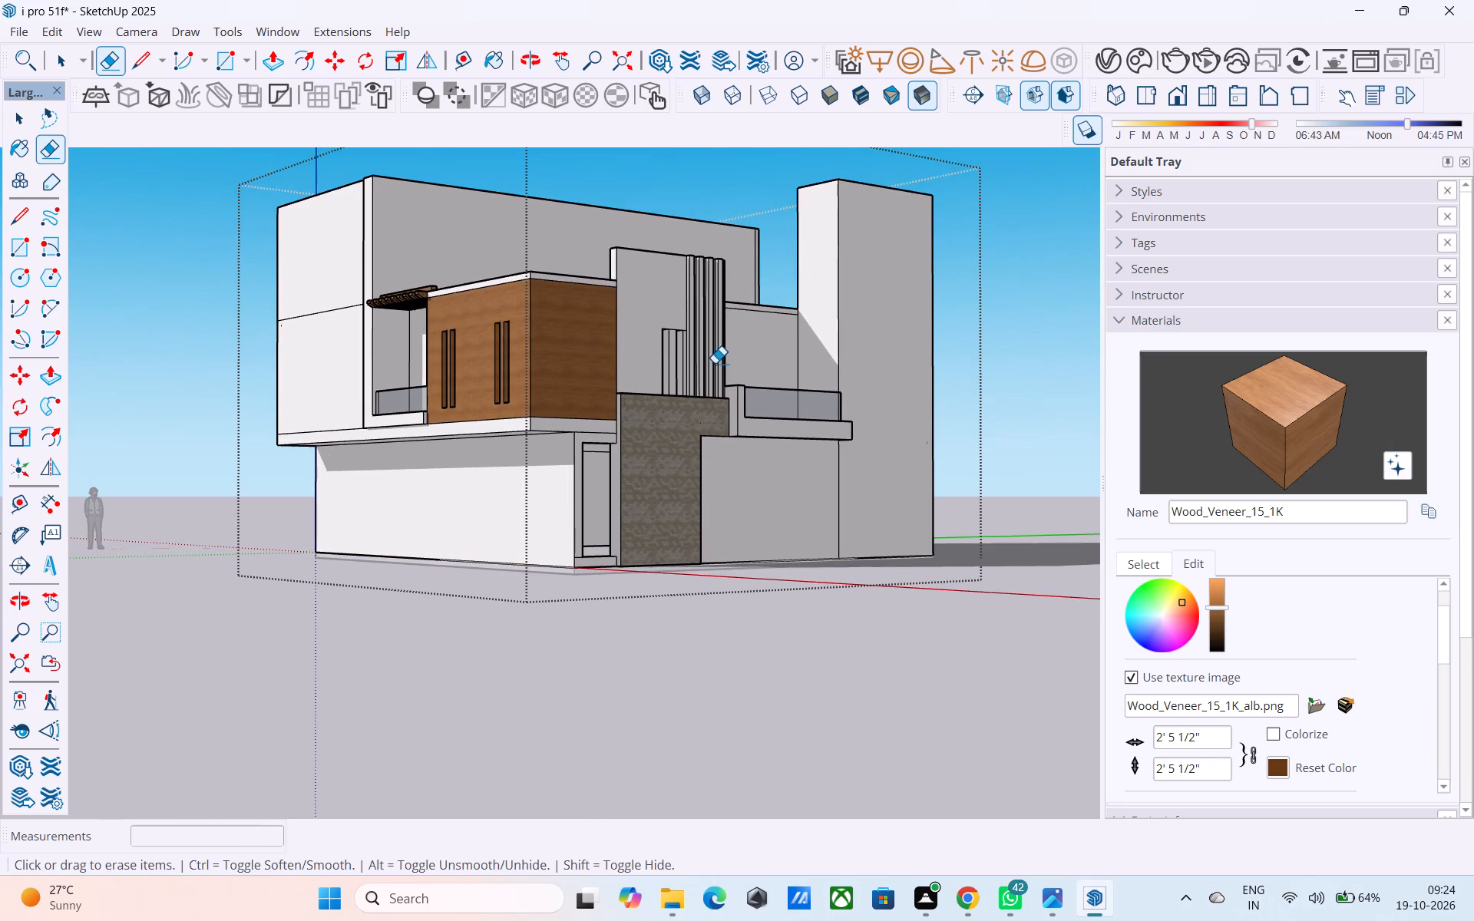
middle_click(691, 404)
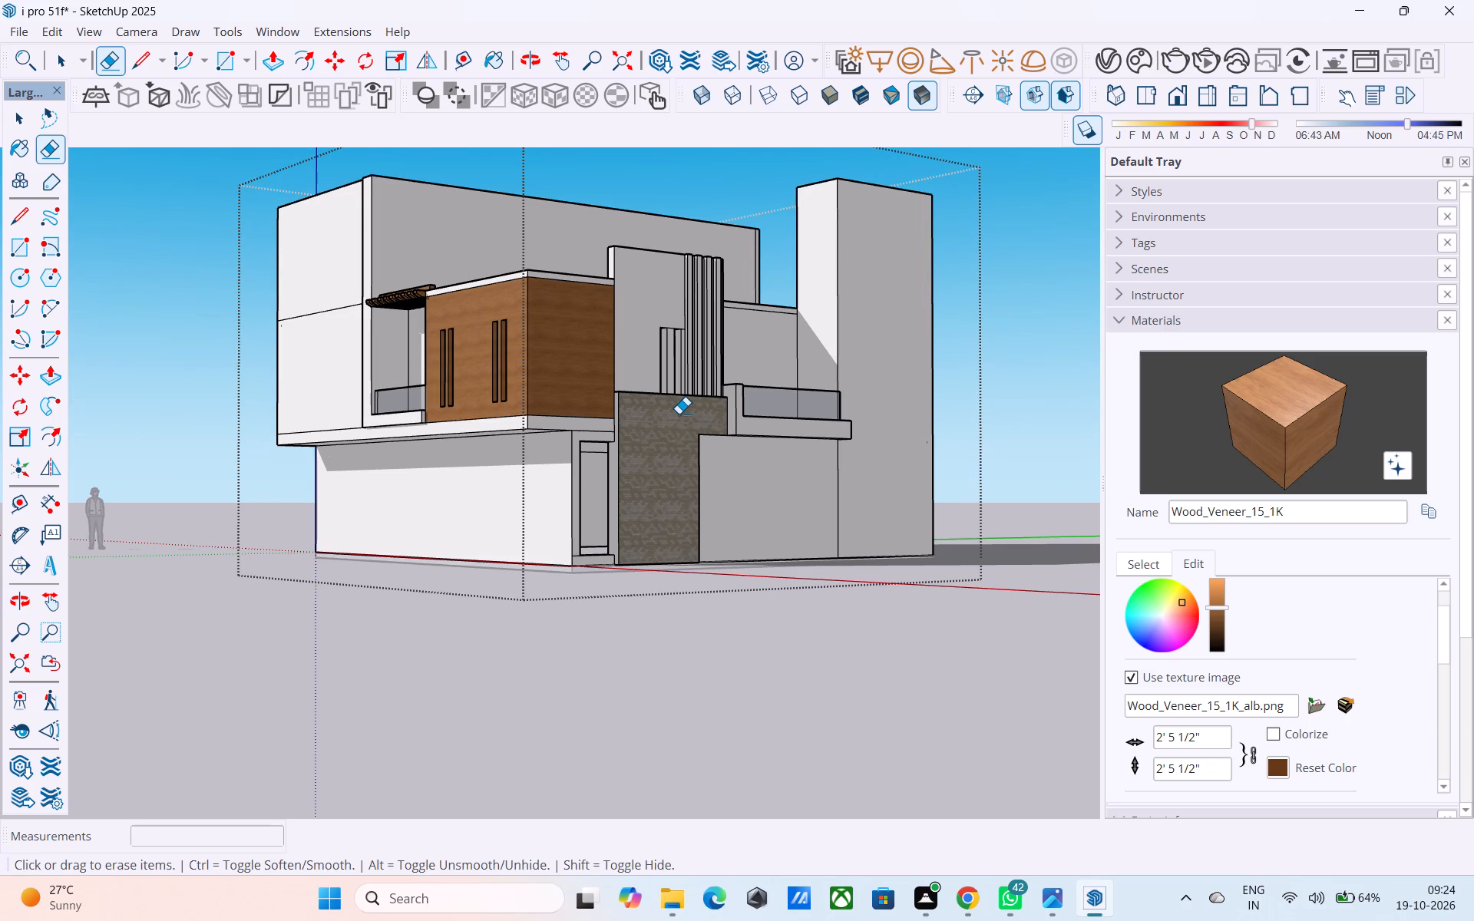
scroll(600, 456, up, 4)
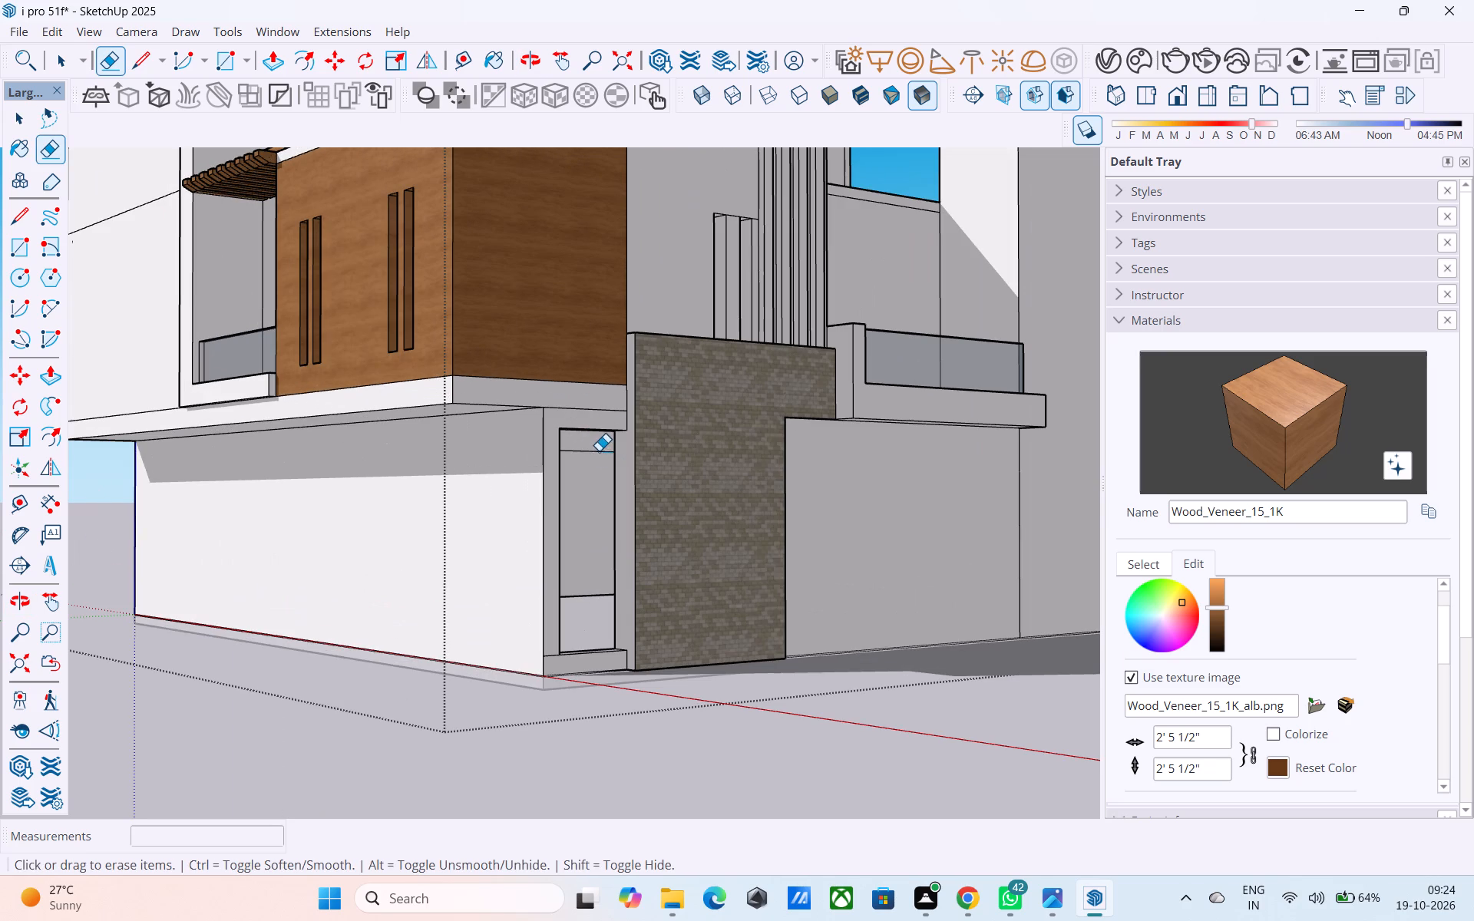
key(space)
scroll(599, 448, down, 5)
Place a horizontal guide 3' above the lower slab line on the blank upper-storey facade beside the pergola balcony.
middle_drag(599, 448, 826, 559)
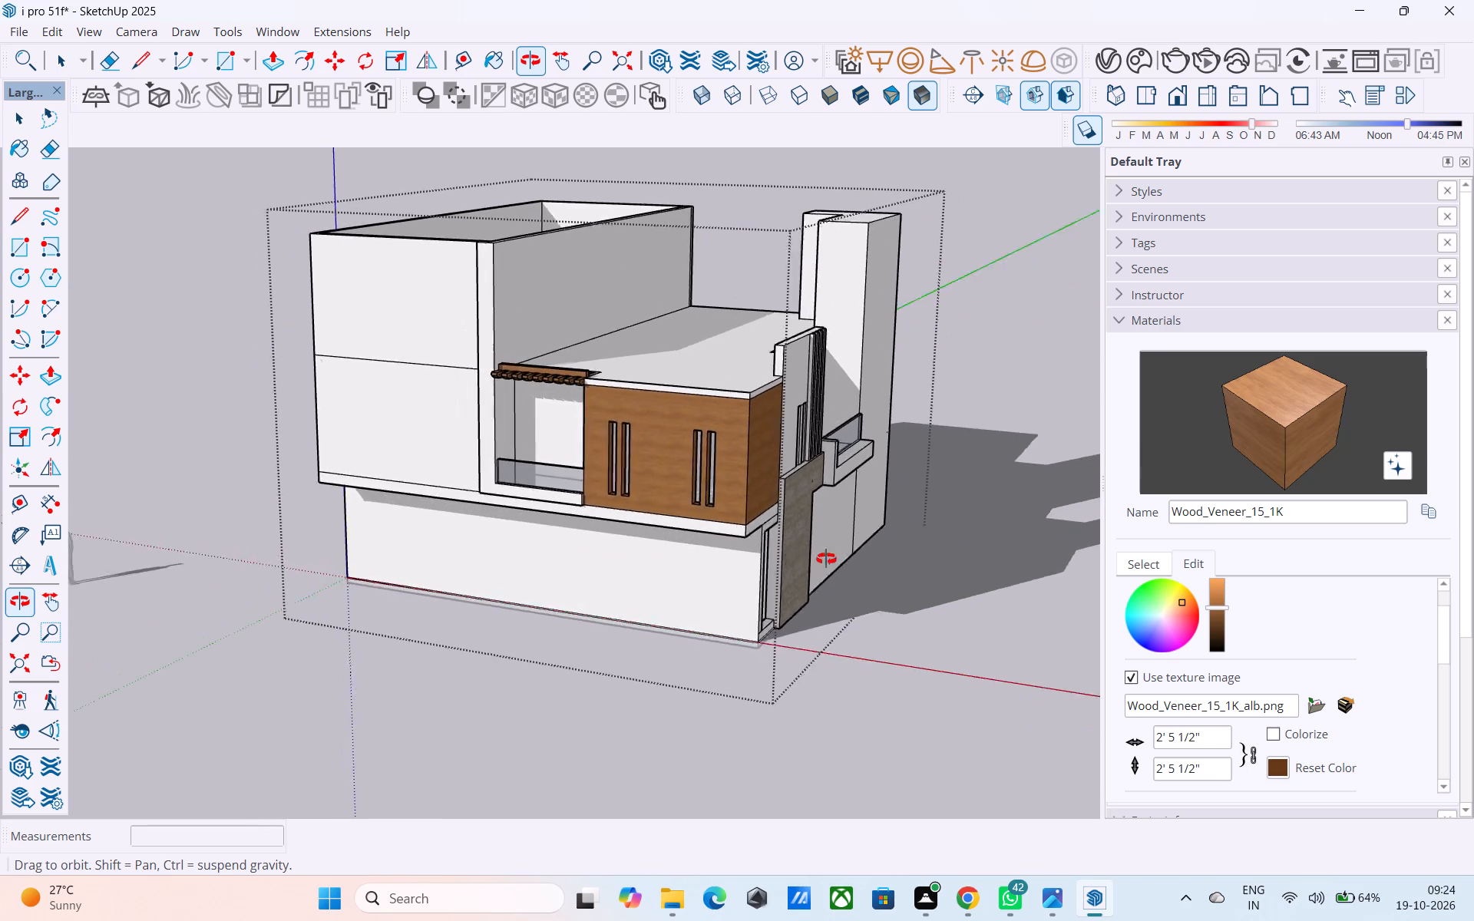
middle_drag(826, 559, 873, 554)
scroll(467, 430, up, 9)
middle_drag(458, 418, 445, 414)
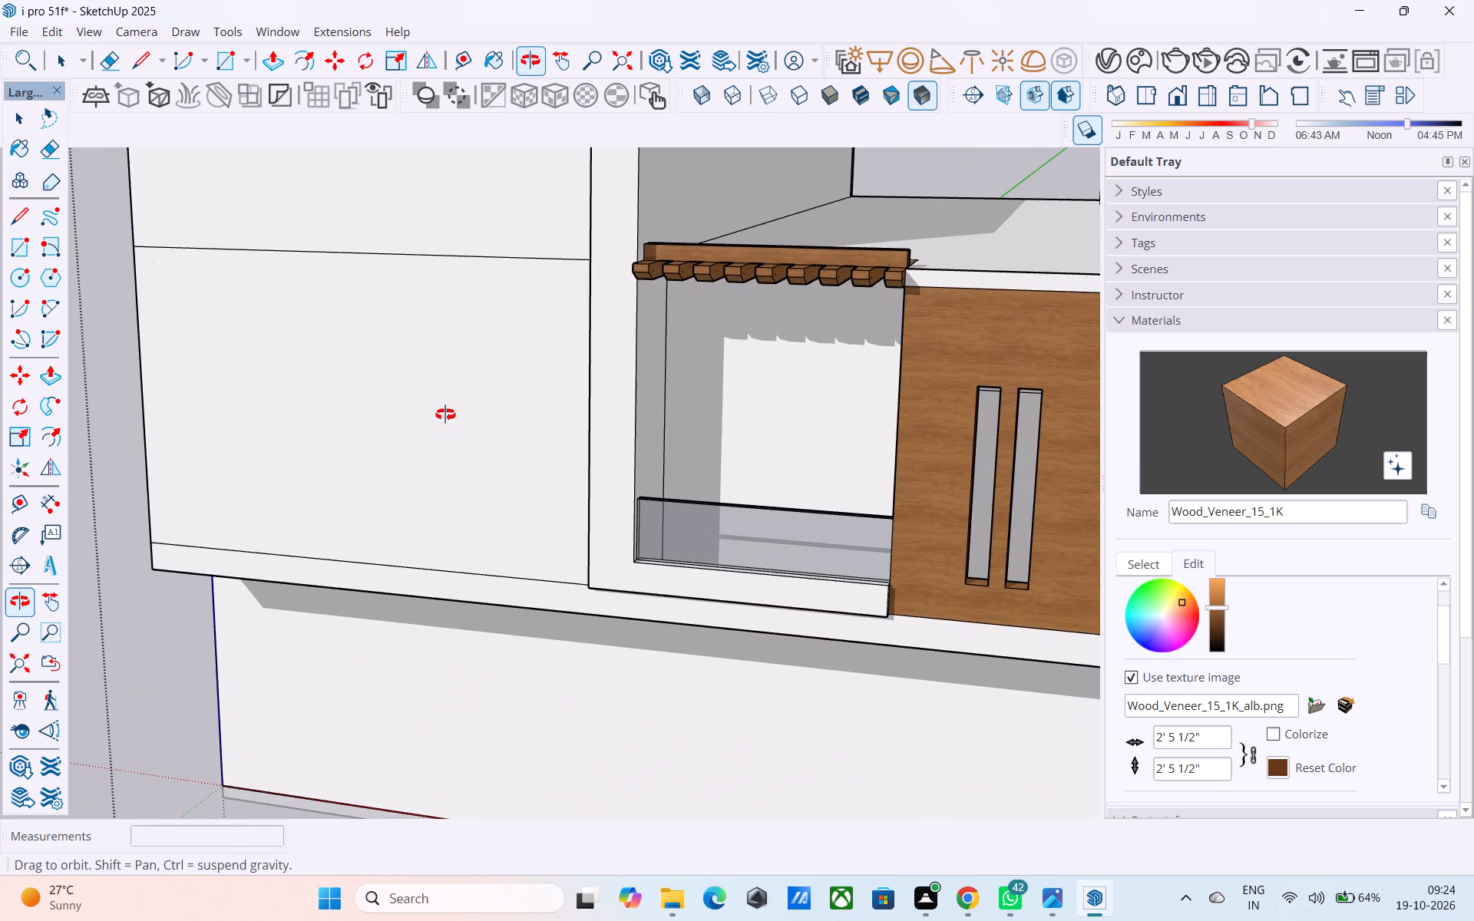
middle_drag(445, 414, 462, 400)
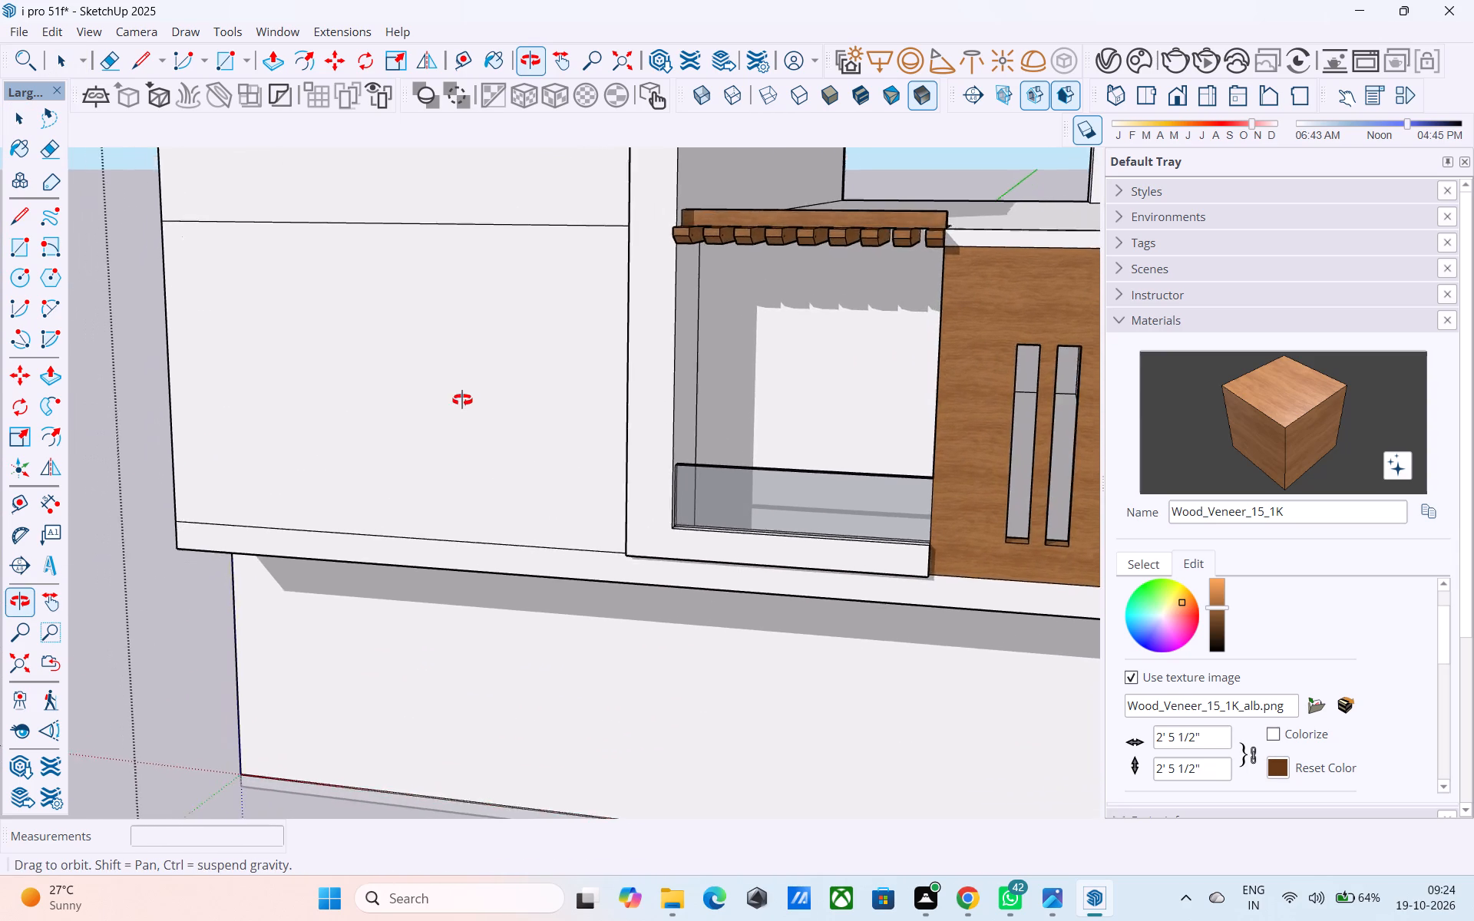
middle_drag(462, 400, 518, 424)
key(r)
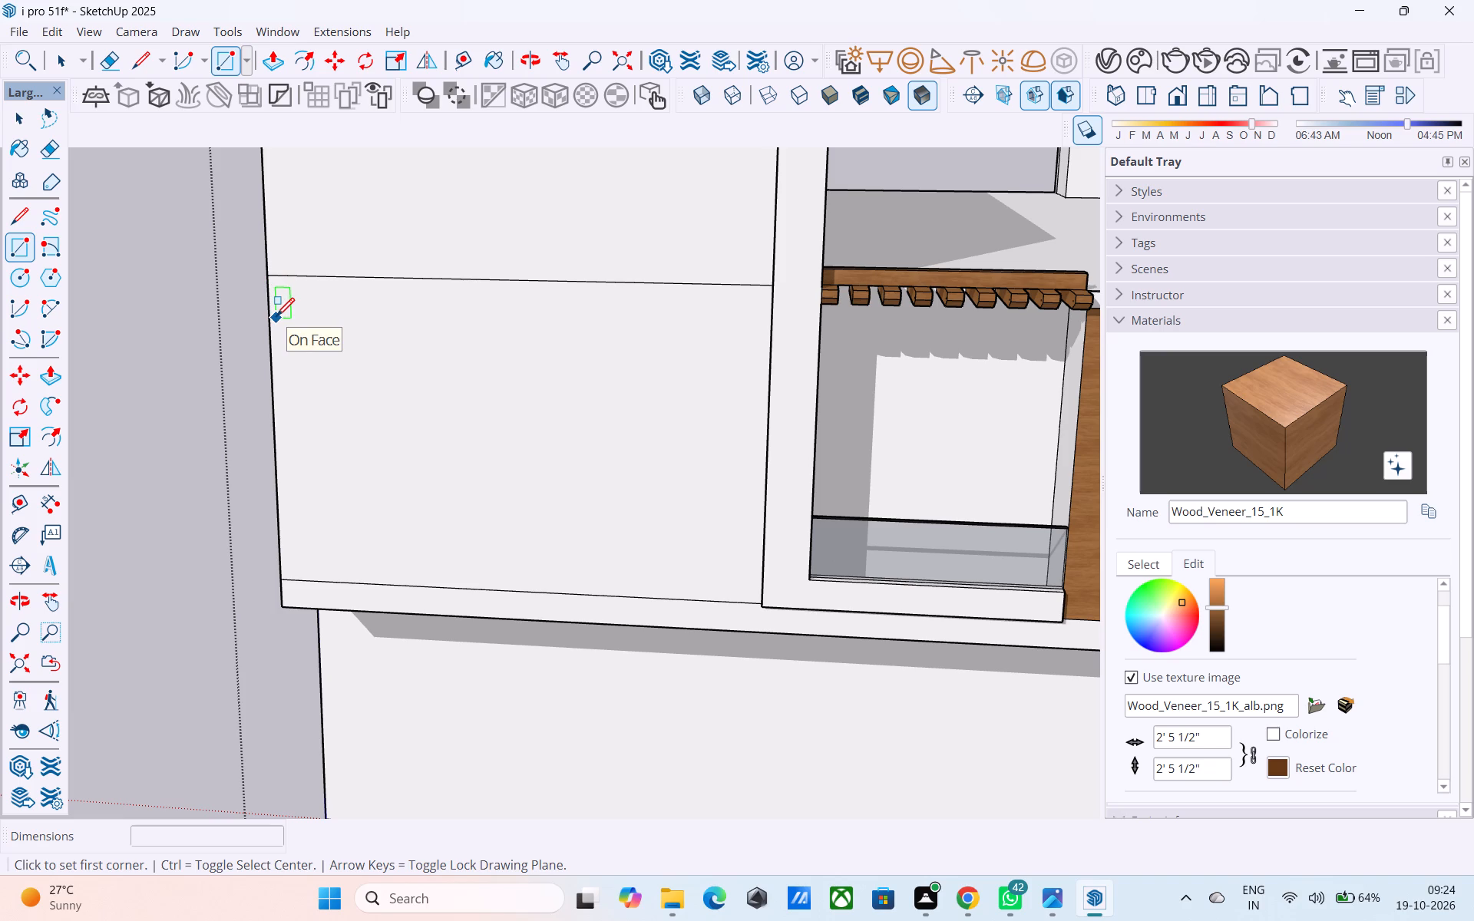
key(space)
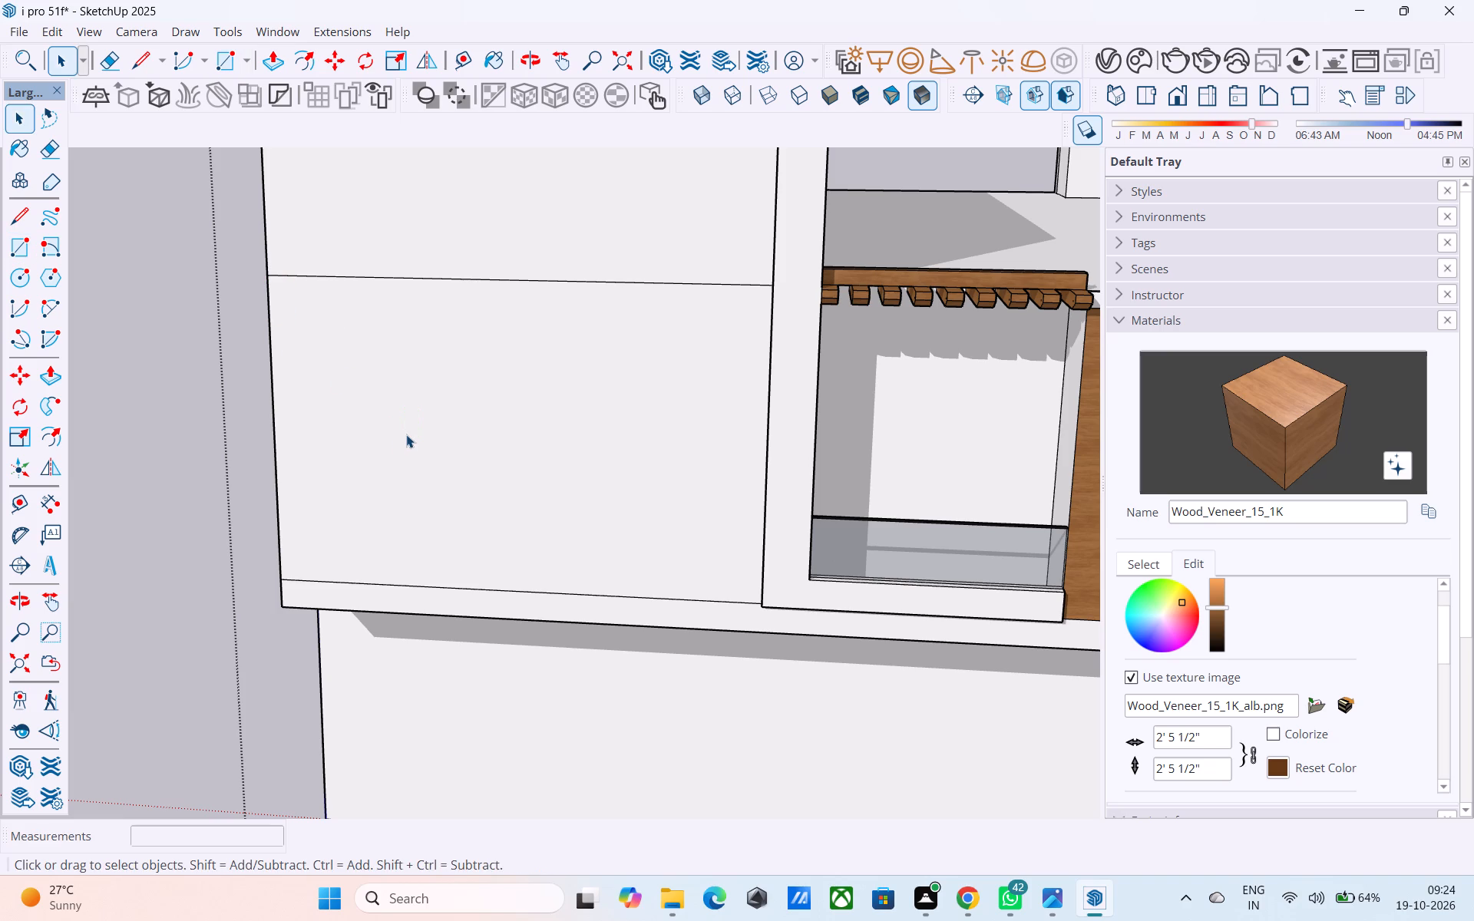
key(t)
click(492, 587)
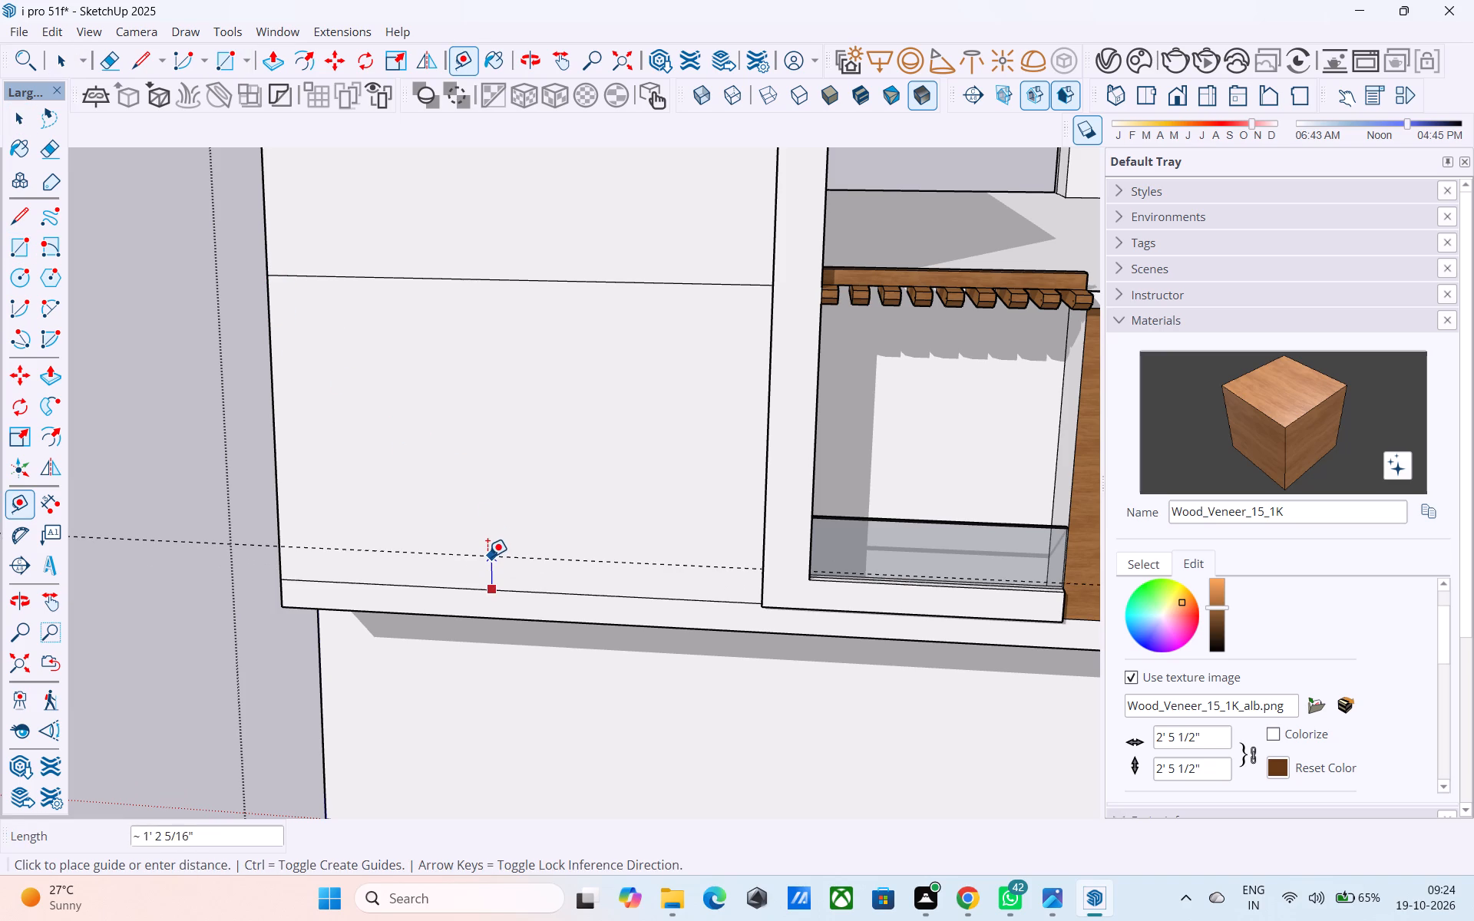
text(3')
key(Return)
key(space)
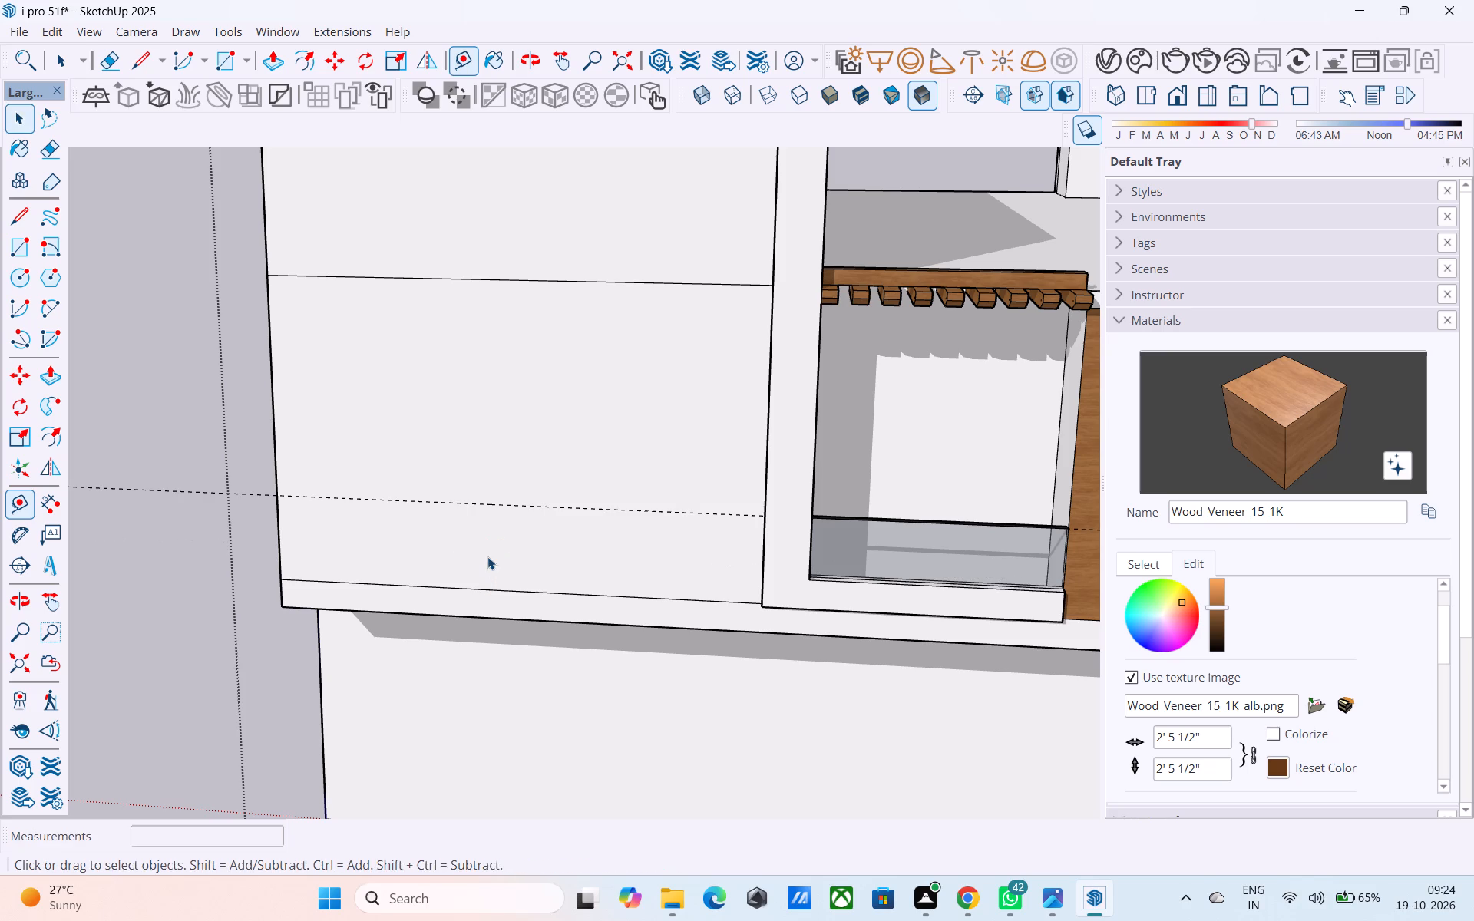
Draw a 10" by 6' rectangle on the blank facade, starting its corner on the guide near the balcony side.
key(r)
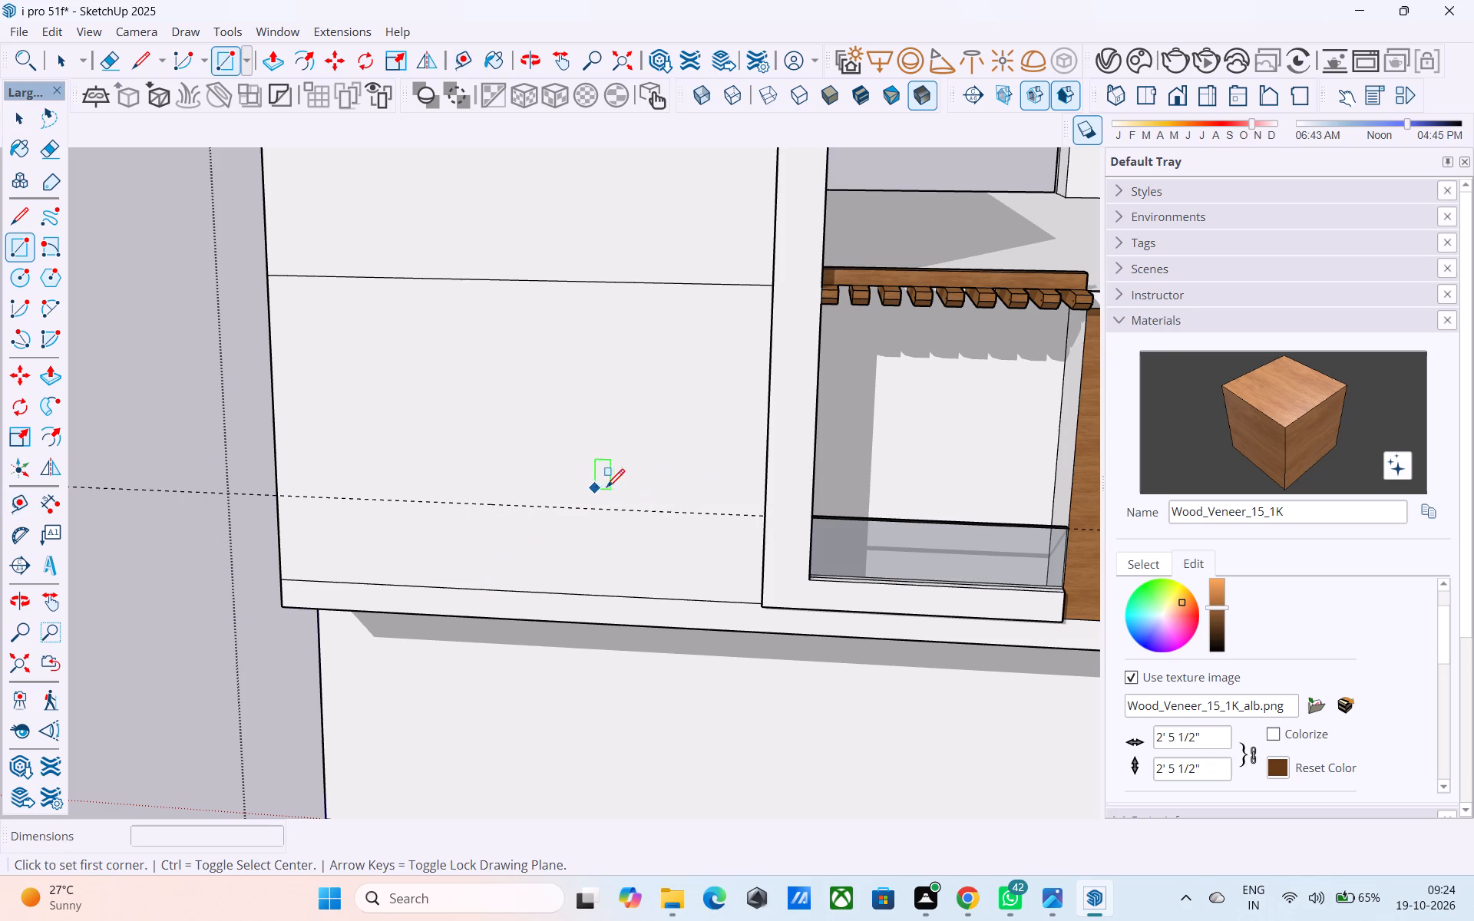
click(712, 513)
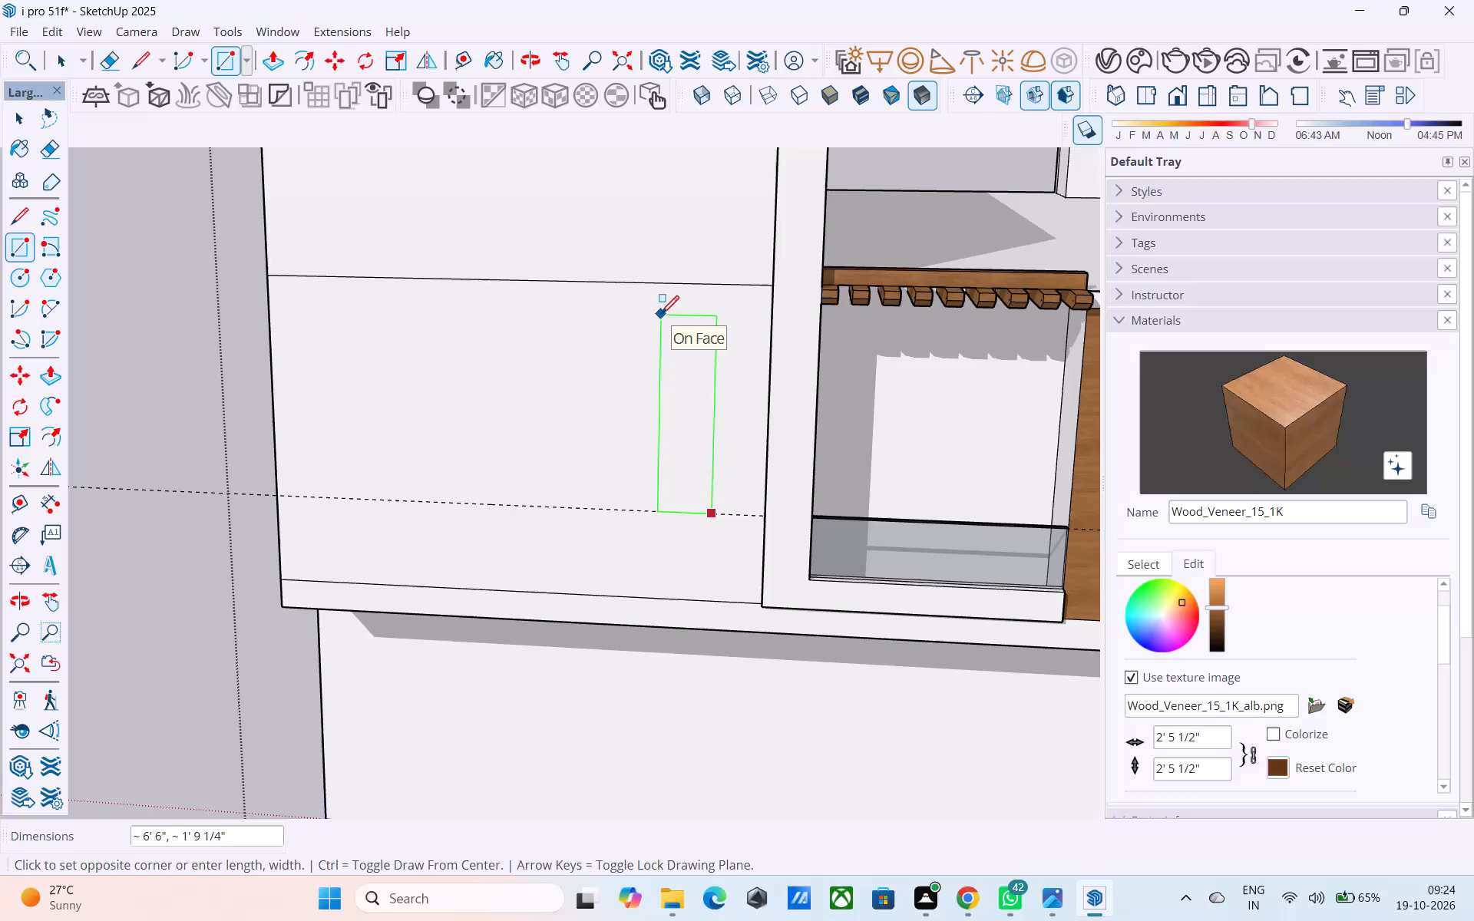
text(10",6)
key(apostrophe)
key(Return)
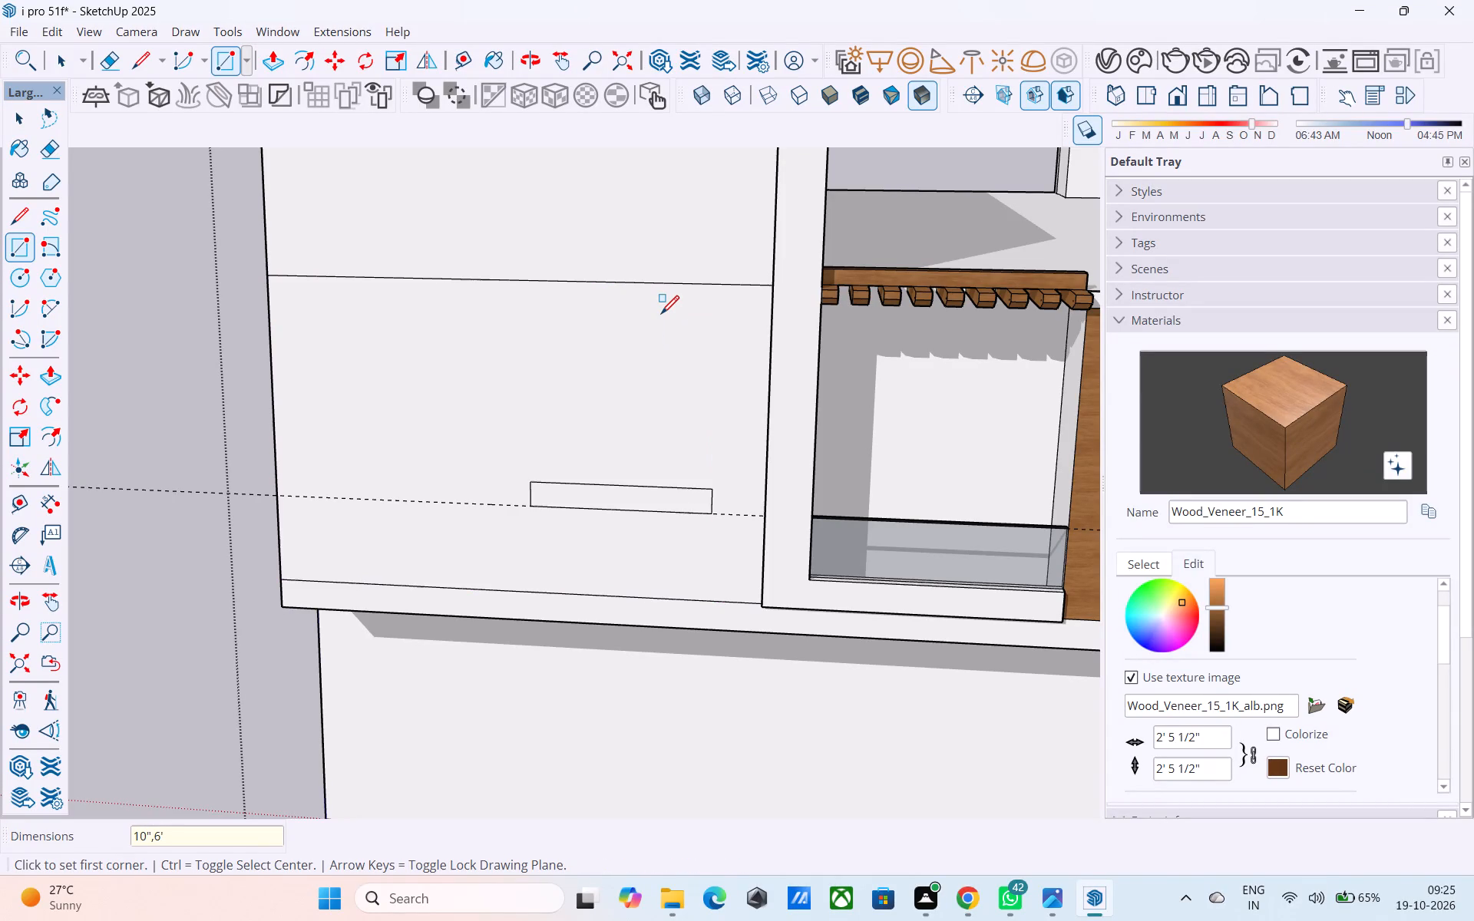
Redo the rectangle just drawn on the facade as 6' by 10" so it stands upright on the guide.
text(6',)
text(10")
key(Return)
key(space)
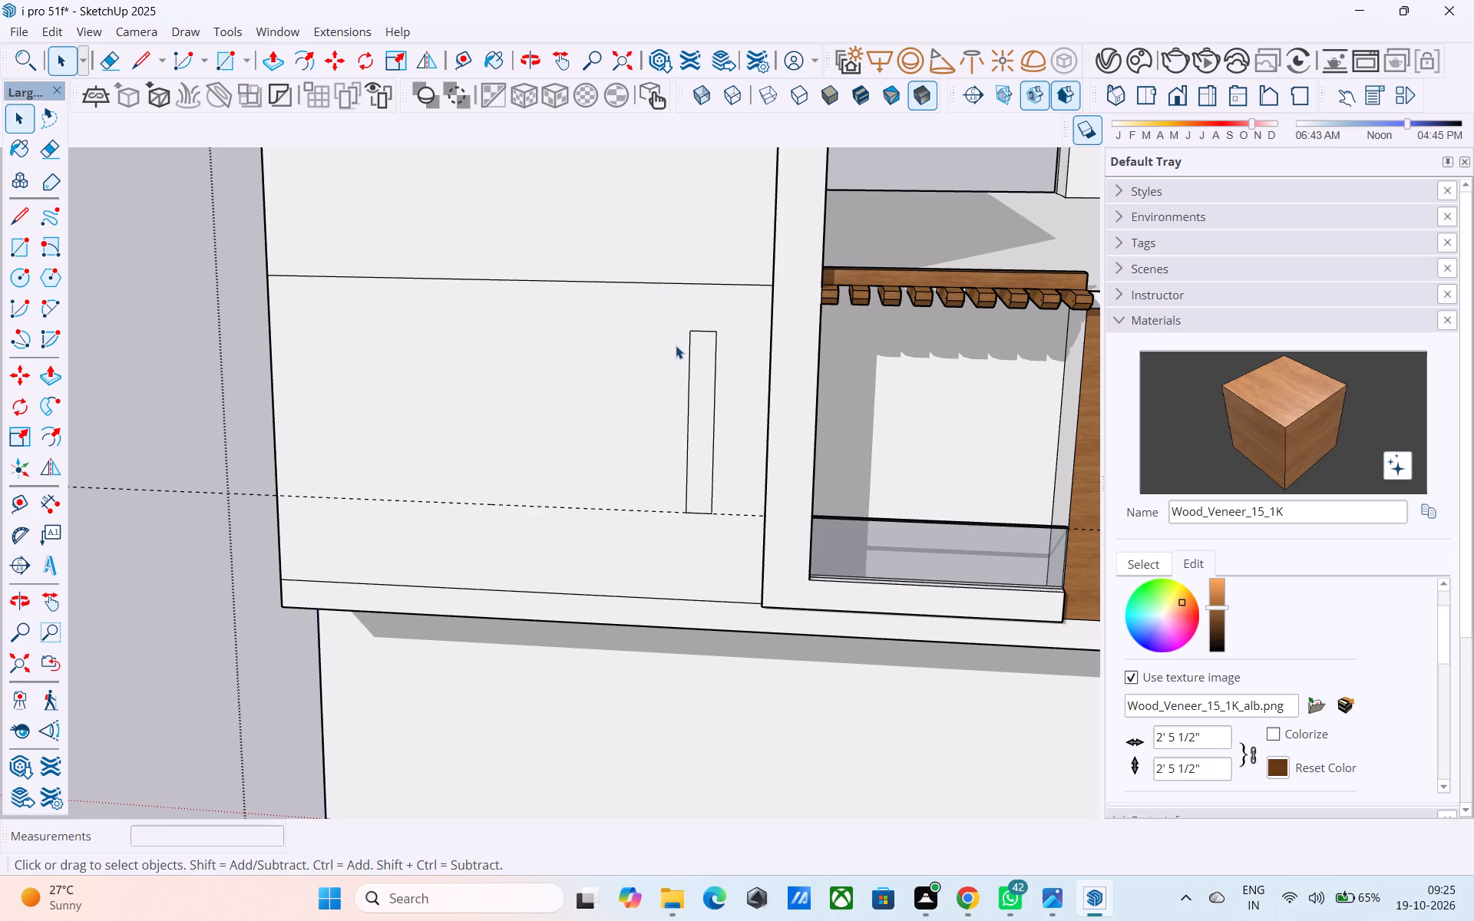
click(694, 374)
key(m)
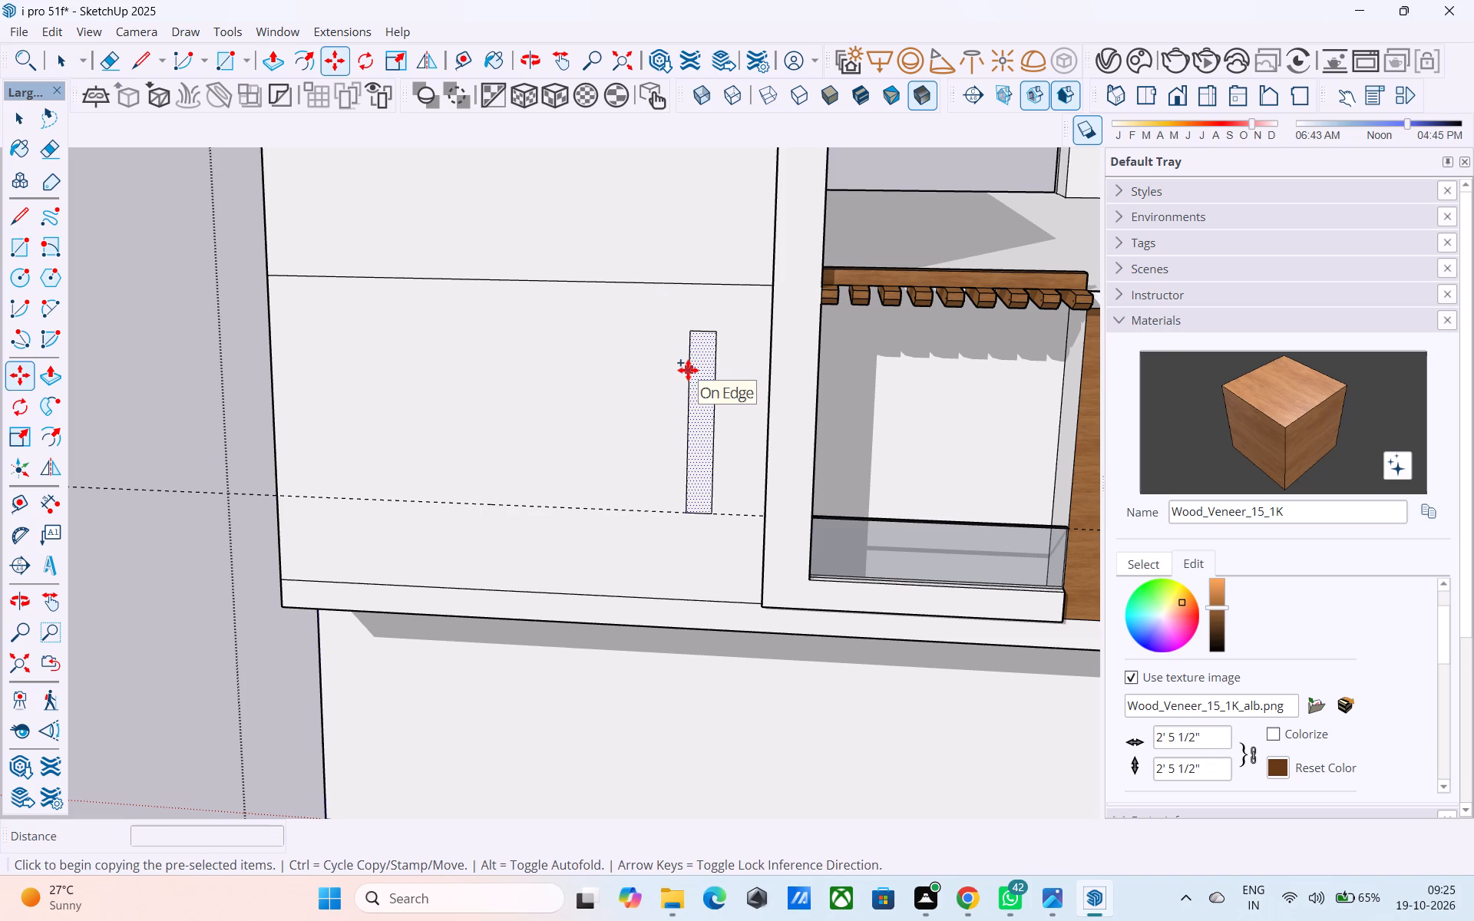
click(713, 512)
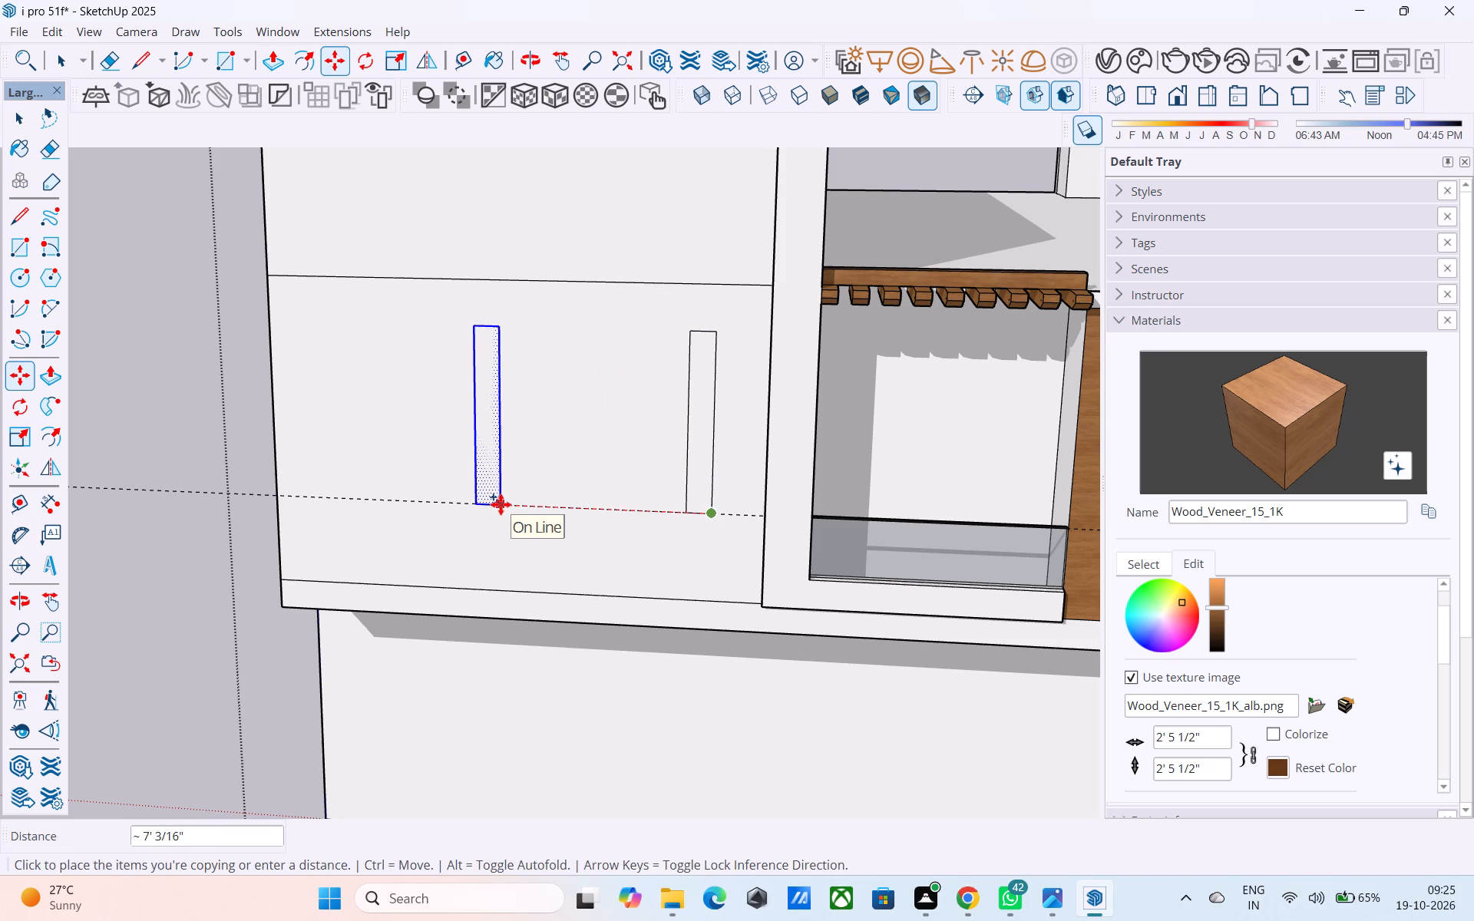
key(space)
Erase the sides and top of the narrow upright rectangle, keeping its short bottom edge on the guide.
key(e)
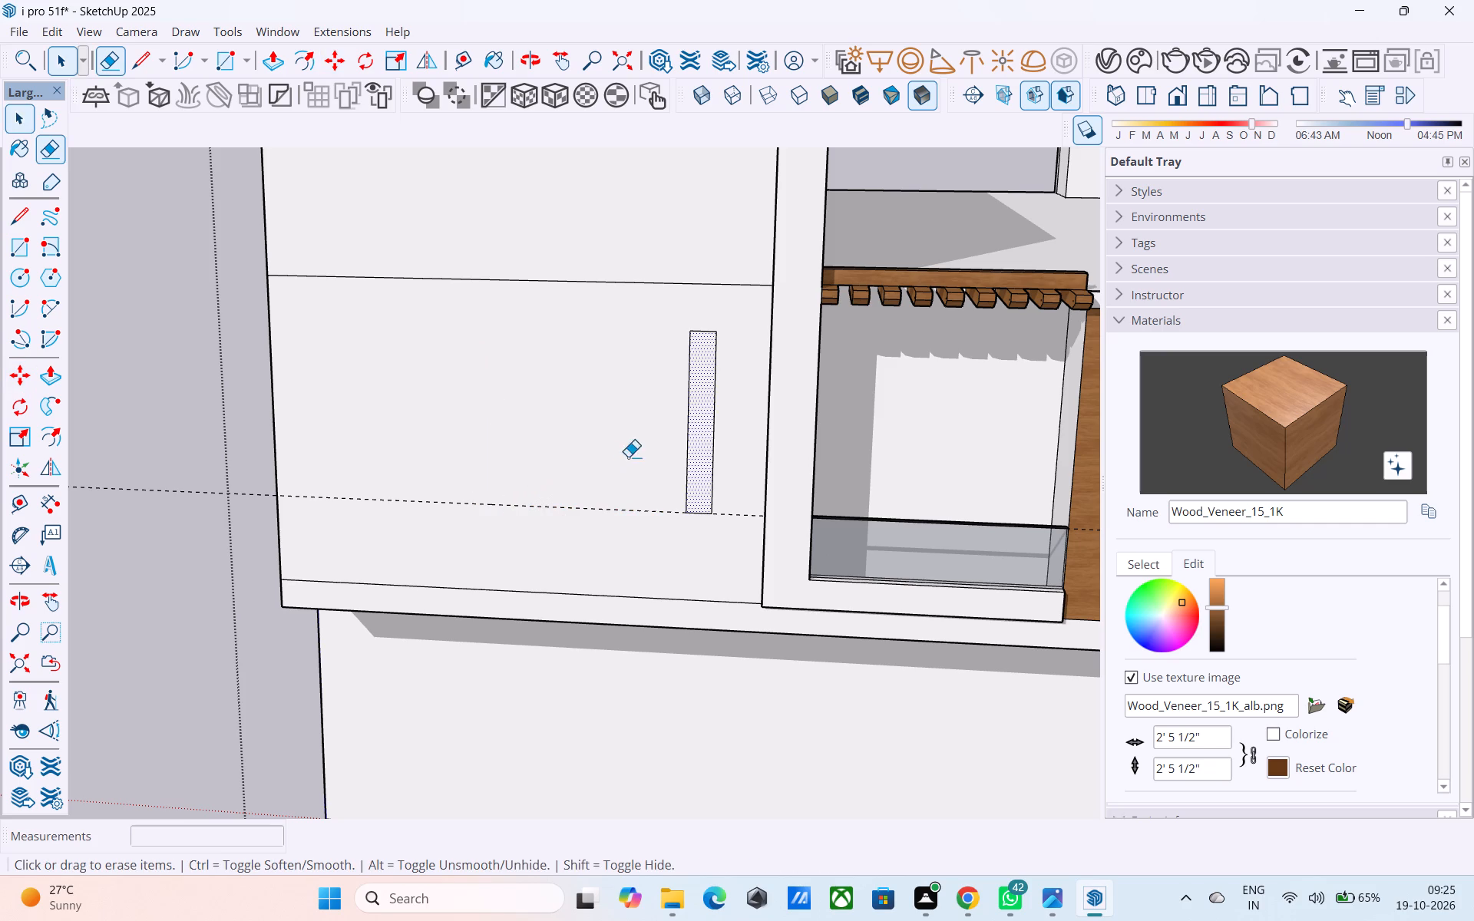
click(689, 432)
drag(737, 408, 722, 406)
drag(719, 326, 708, 347)
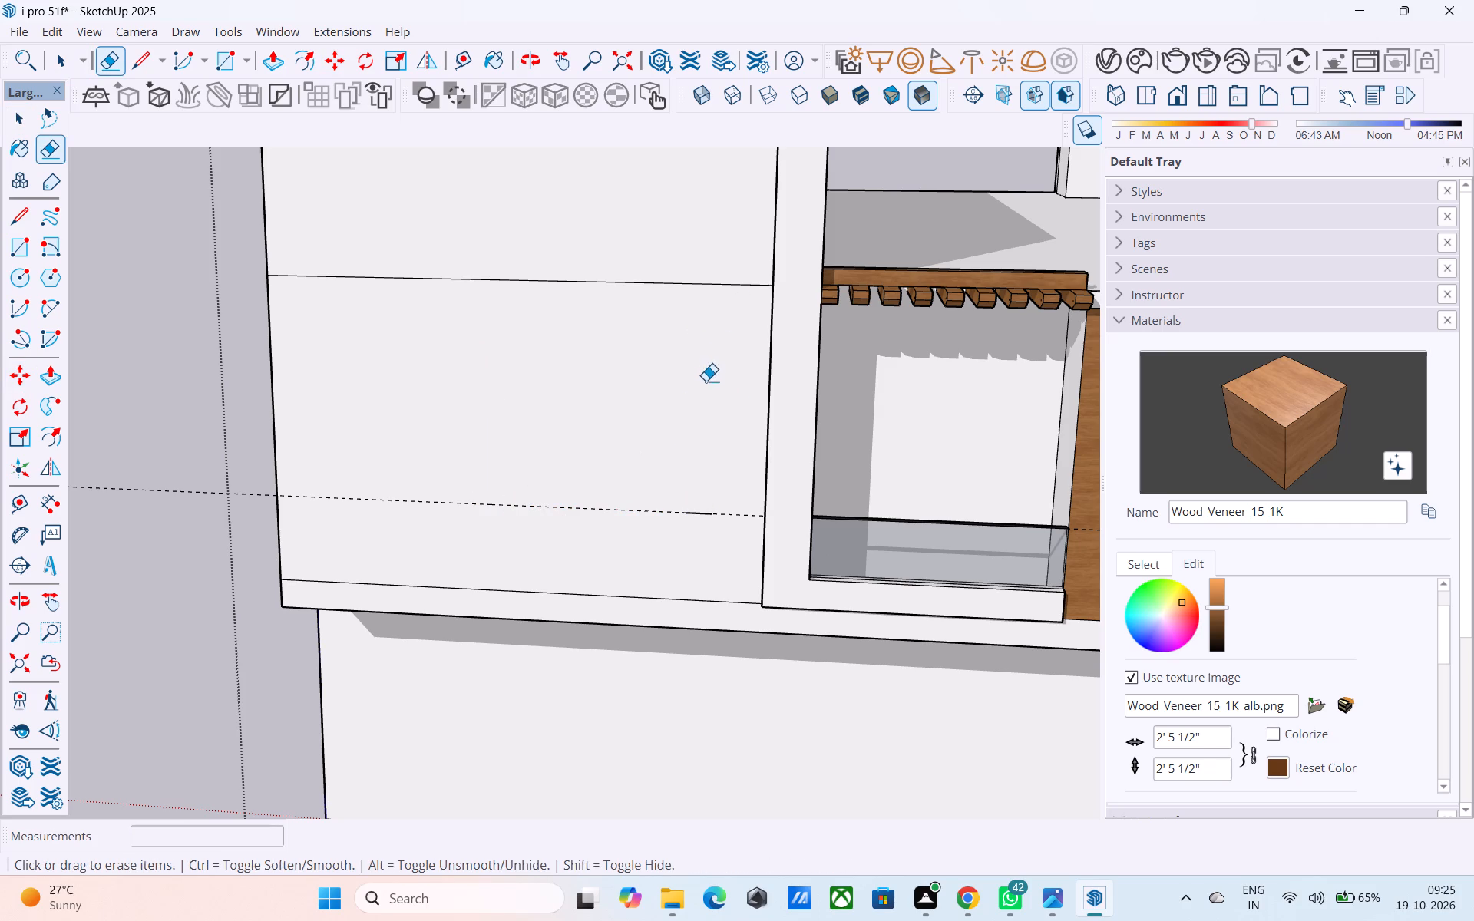
key(space)
Draw a 1.5' wide by 6' high rectangle from the balcony-side endpoint of the short edge on the guide.
key(r)
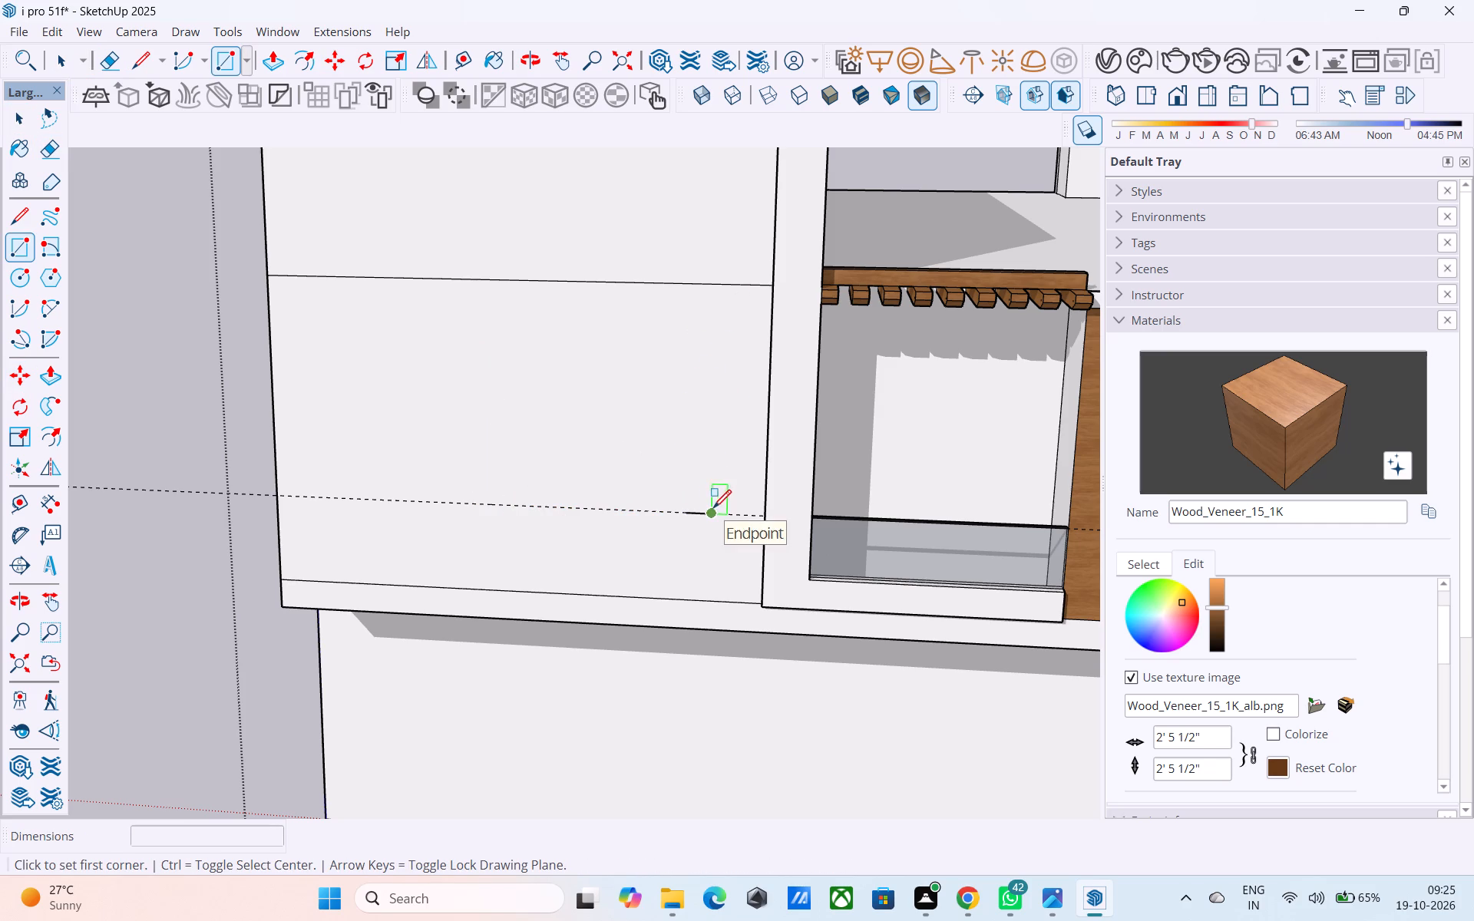
click(708, 513)
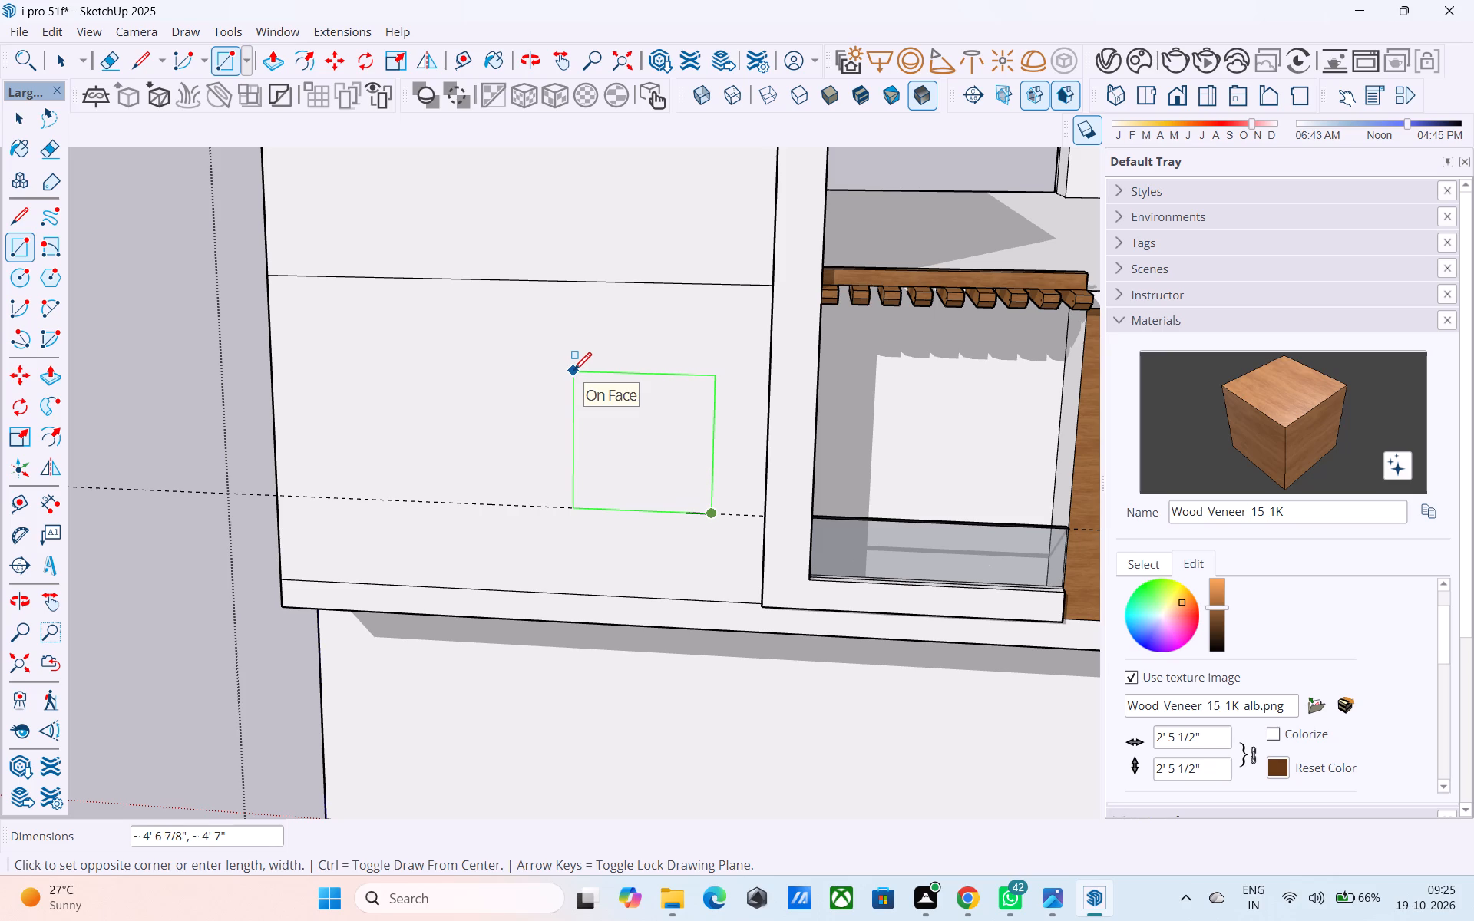
text(1.5',6')
key(Return)
key(space)
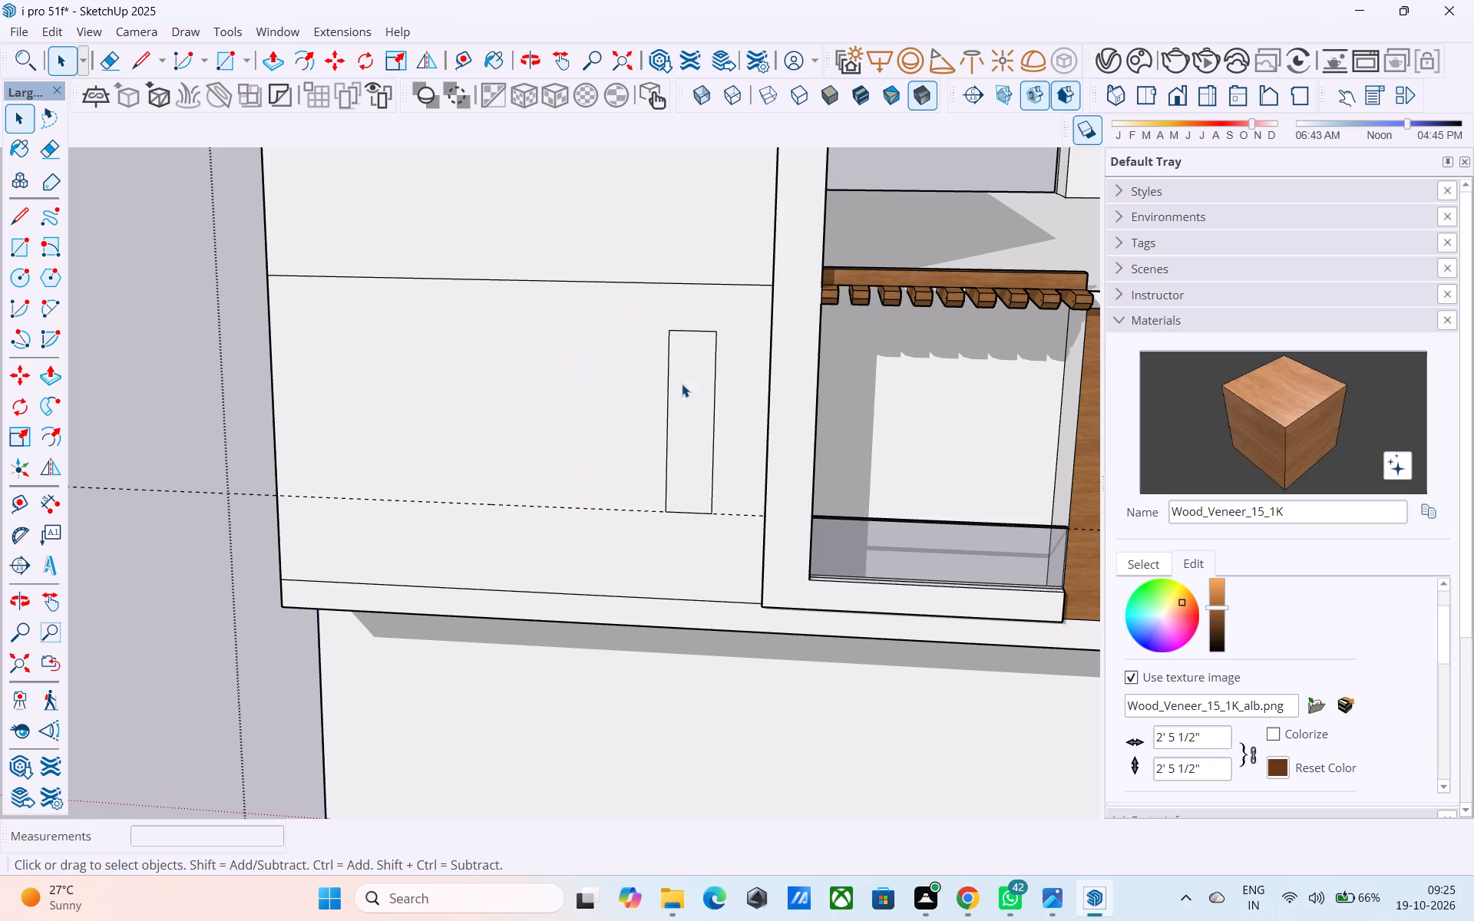
Copy the tall rectangle 6' along the guide towards the facade's outer corner.
click(682, 383)
key(m)
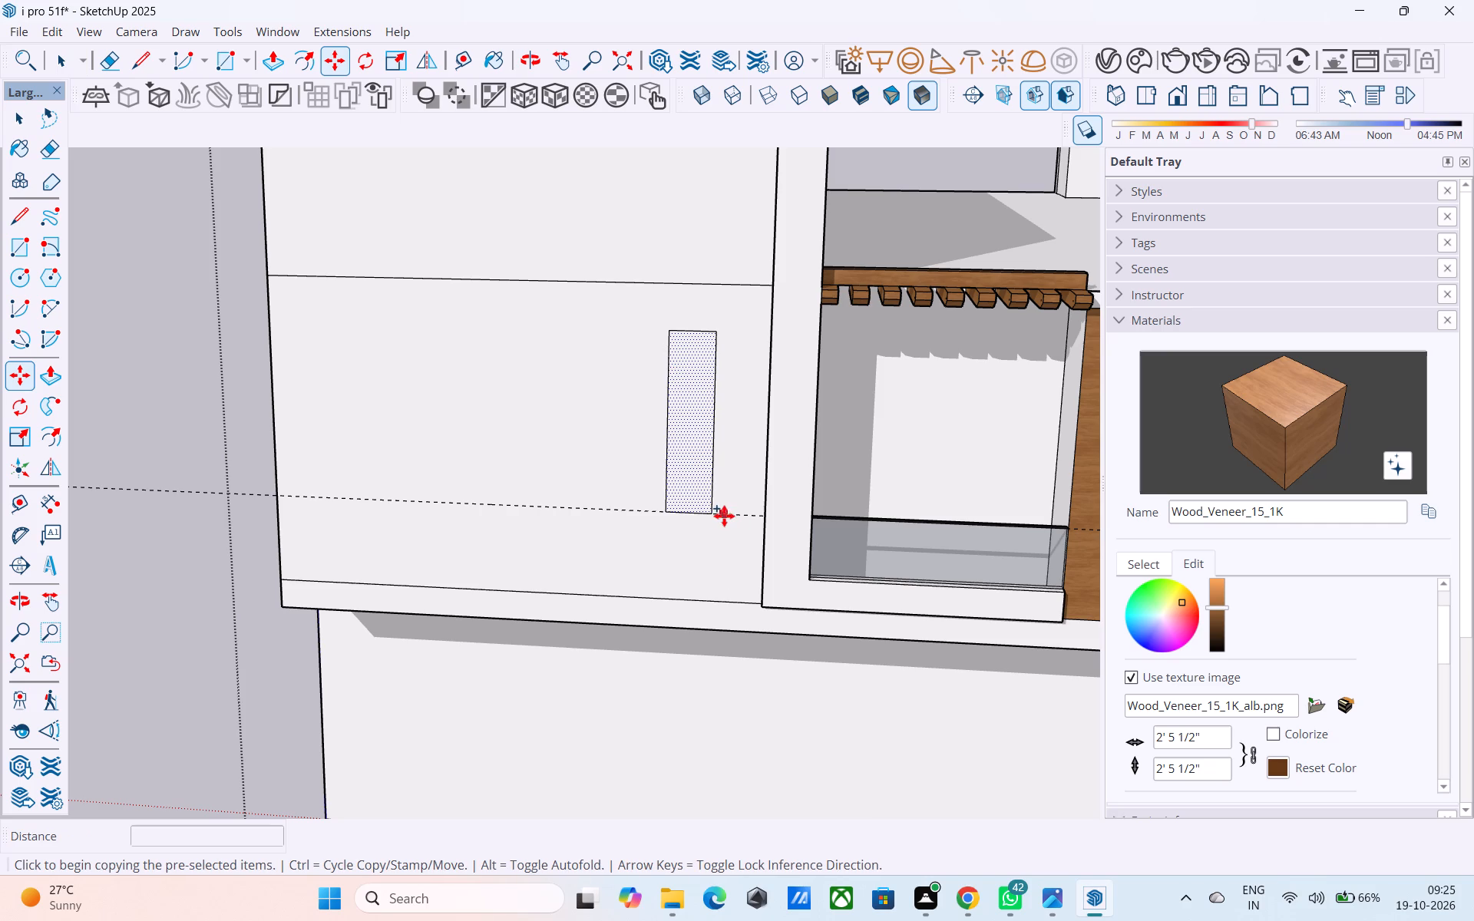
click(722, 516)
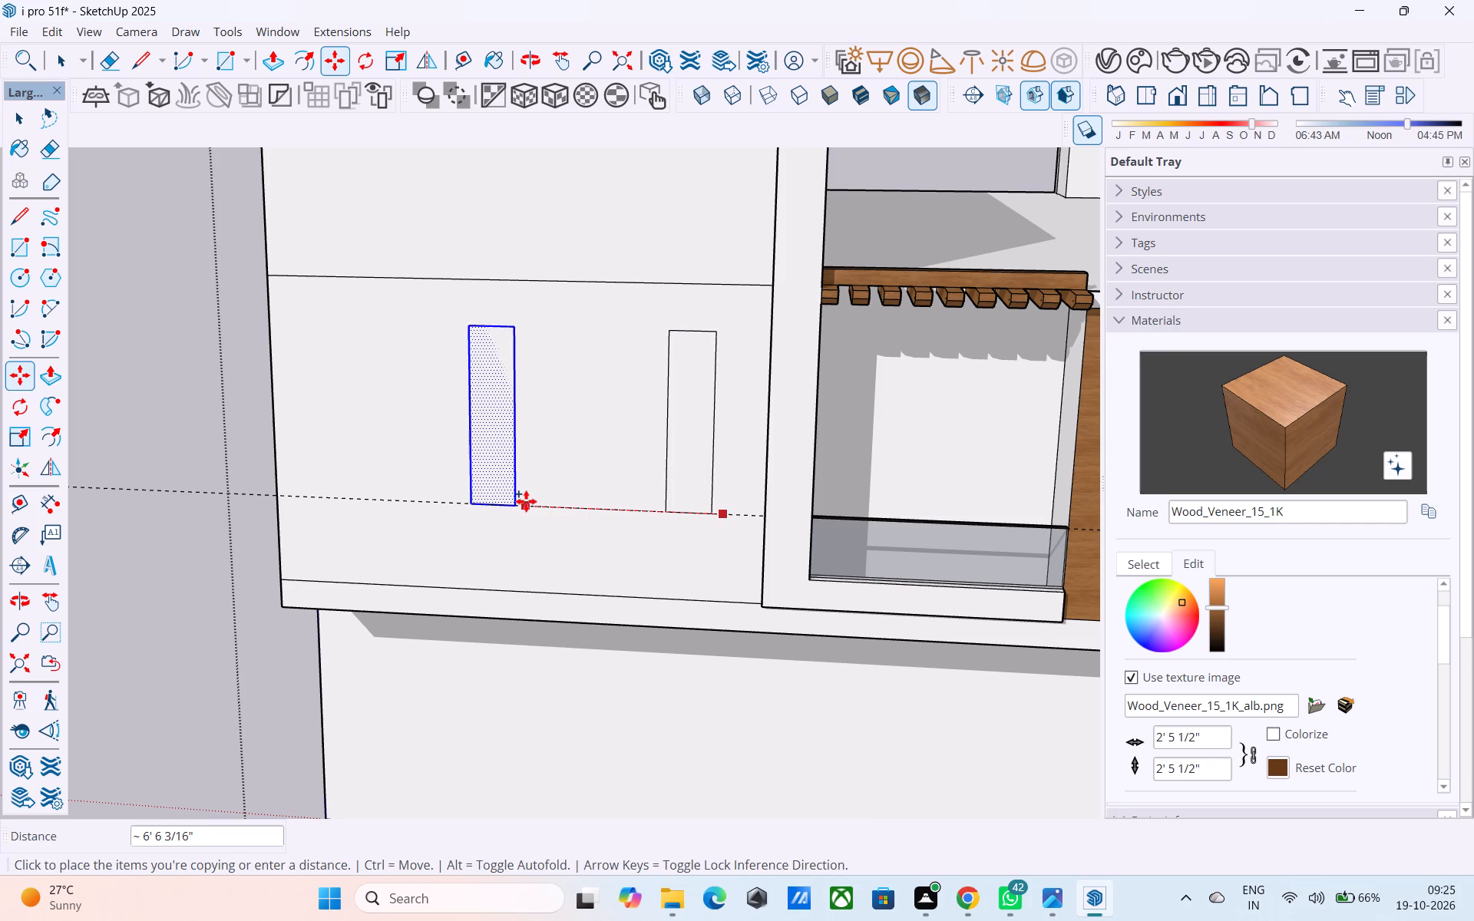
text(6')
key(Return)
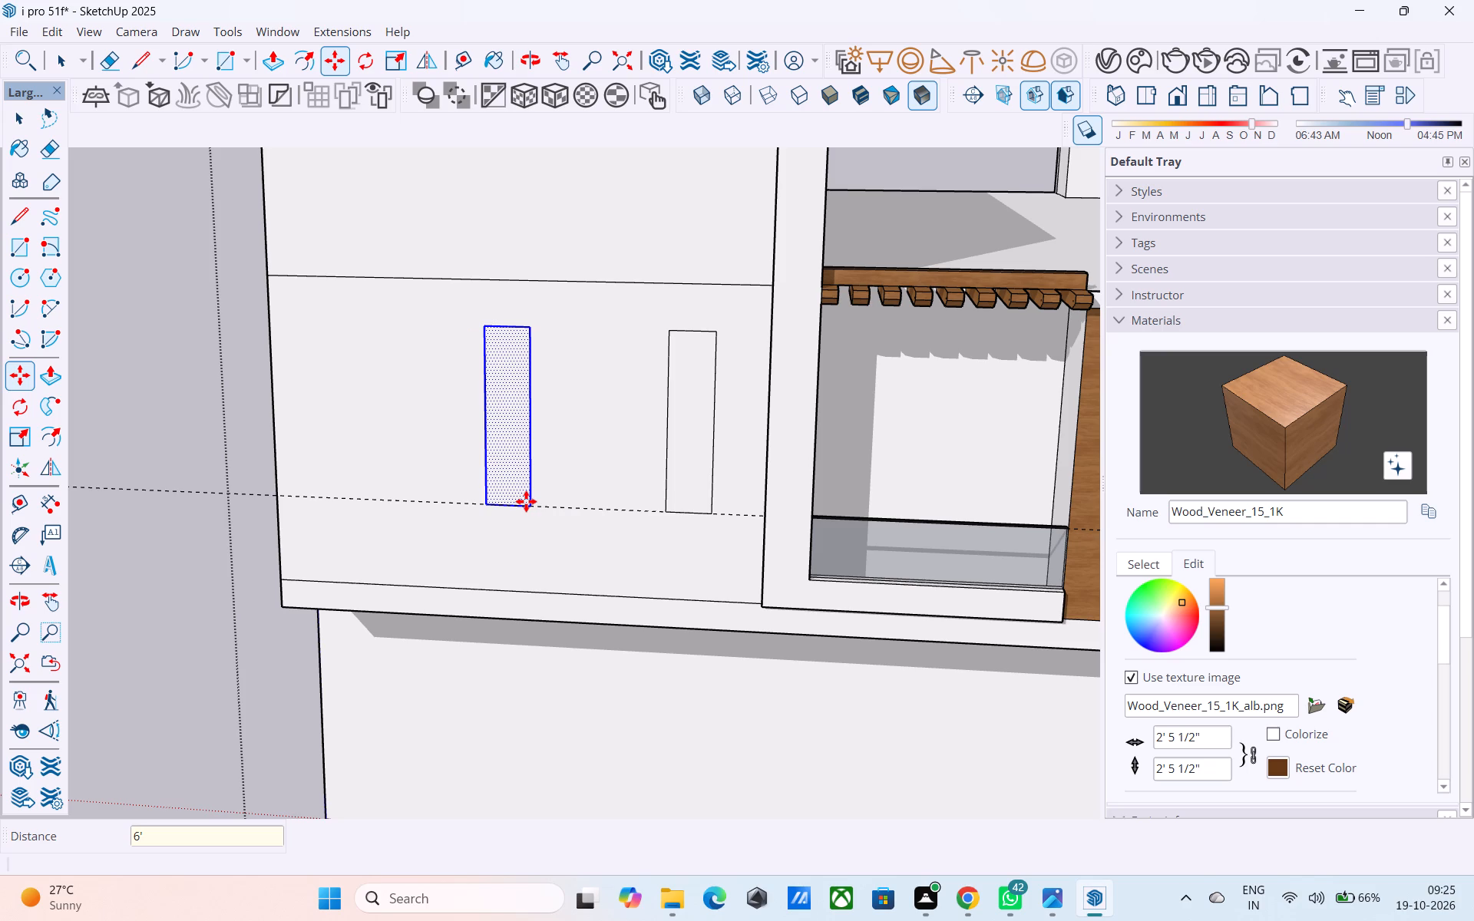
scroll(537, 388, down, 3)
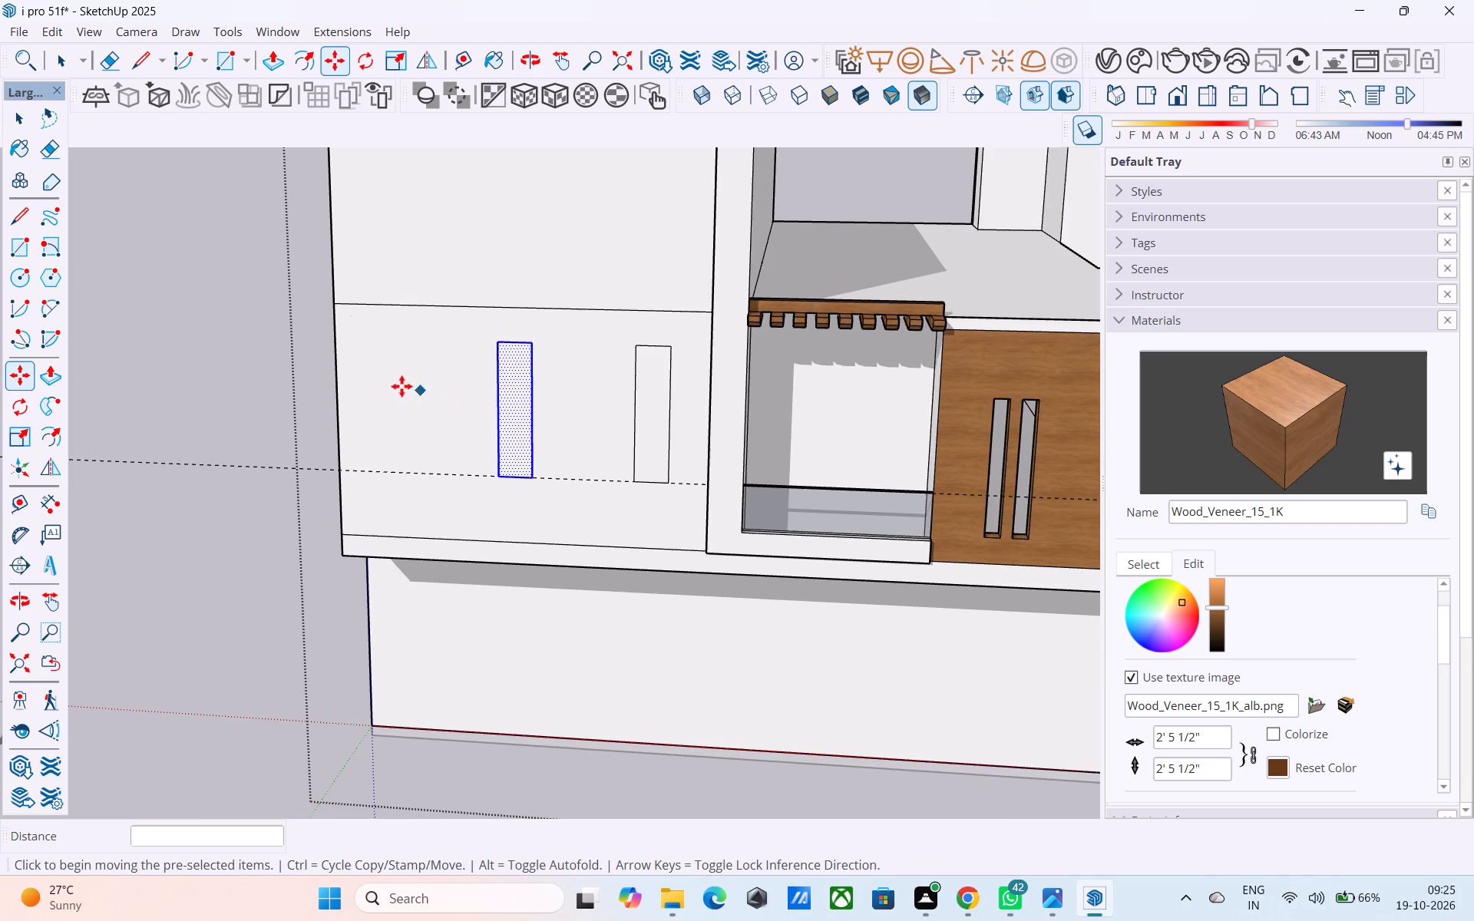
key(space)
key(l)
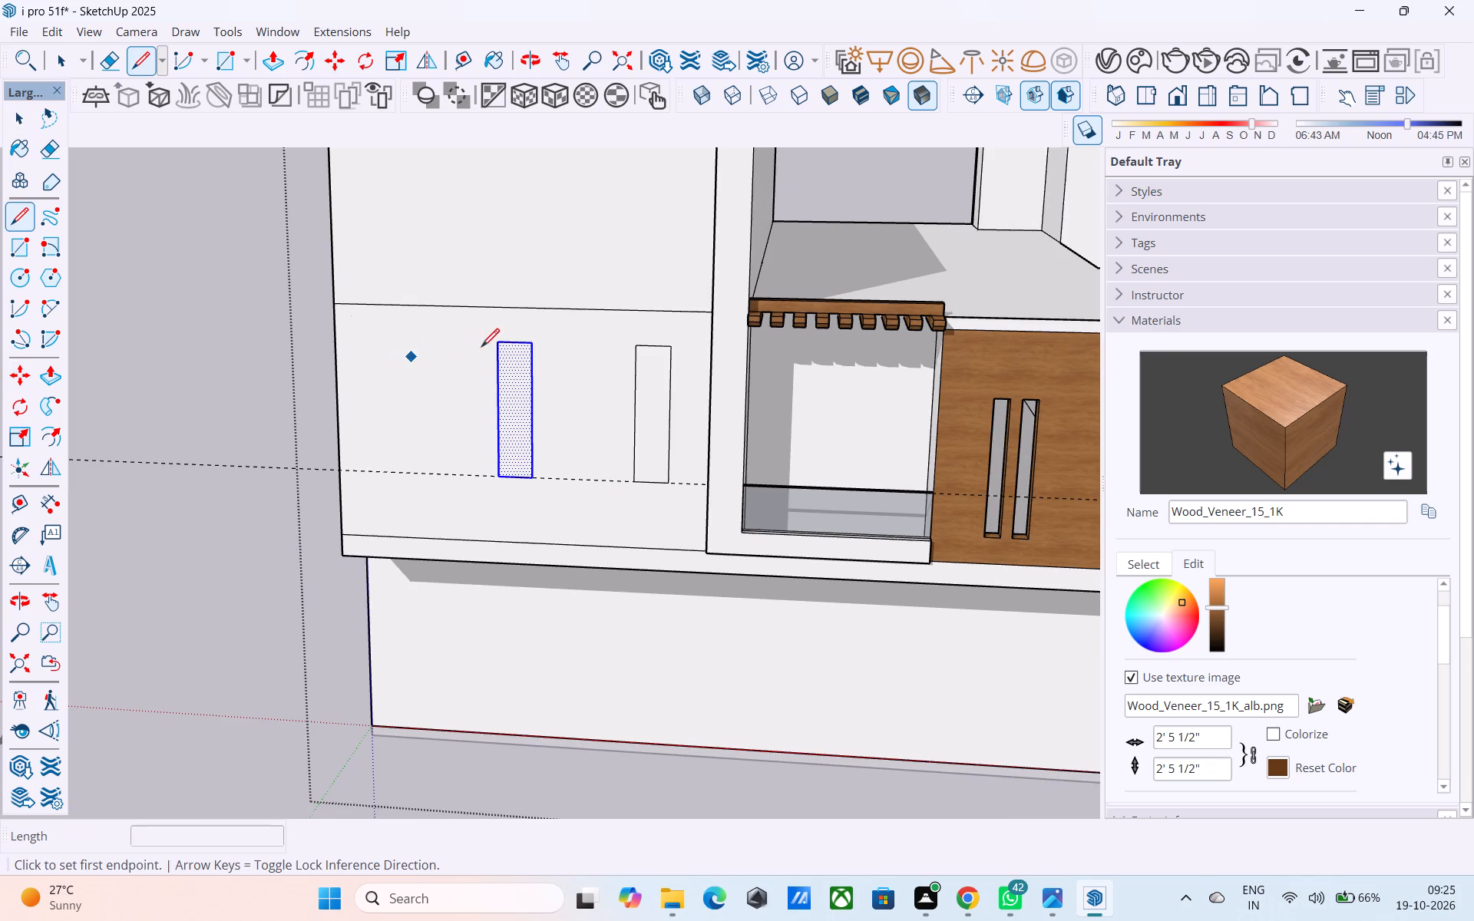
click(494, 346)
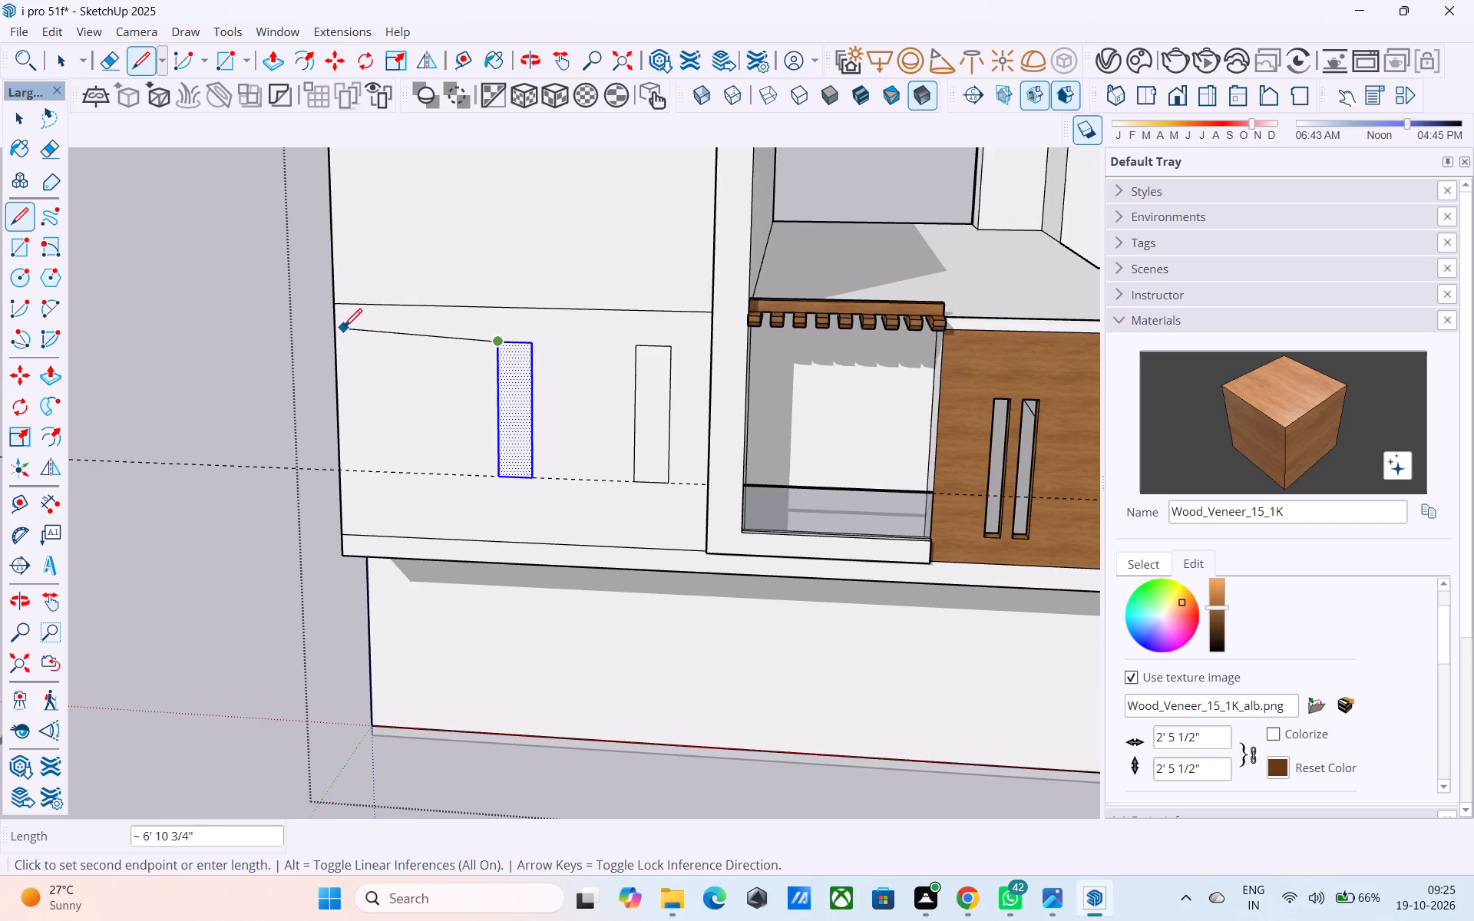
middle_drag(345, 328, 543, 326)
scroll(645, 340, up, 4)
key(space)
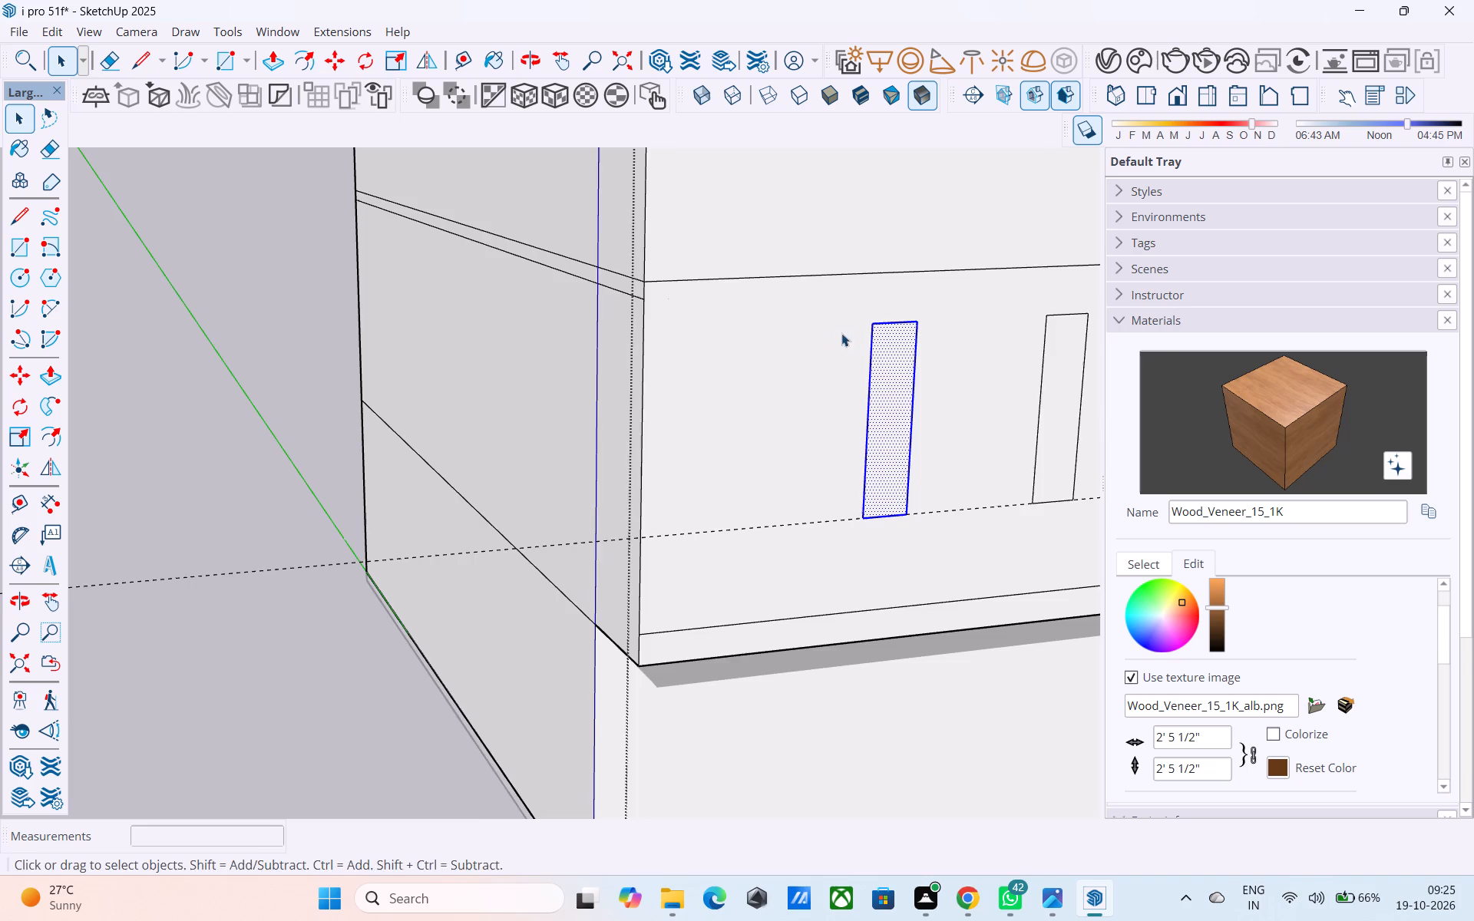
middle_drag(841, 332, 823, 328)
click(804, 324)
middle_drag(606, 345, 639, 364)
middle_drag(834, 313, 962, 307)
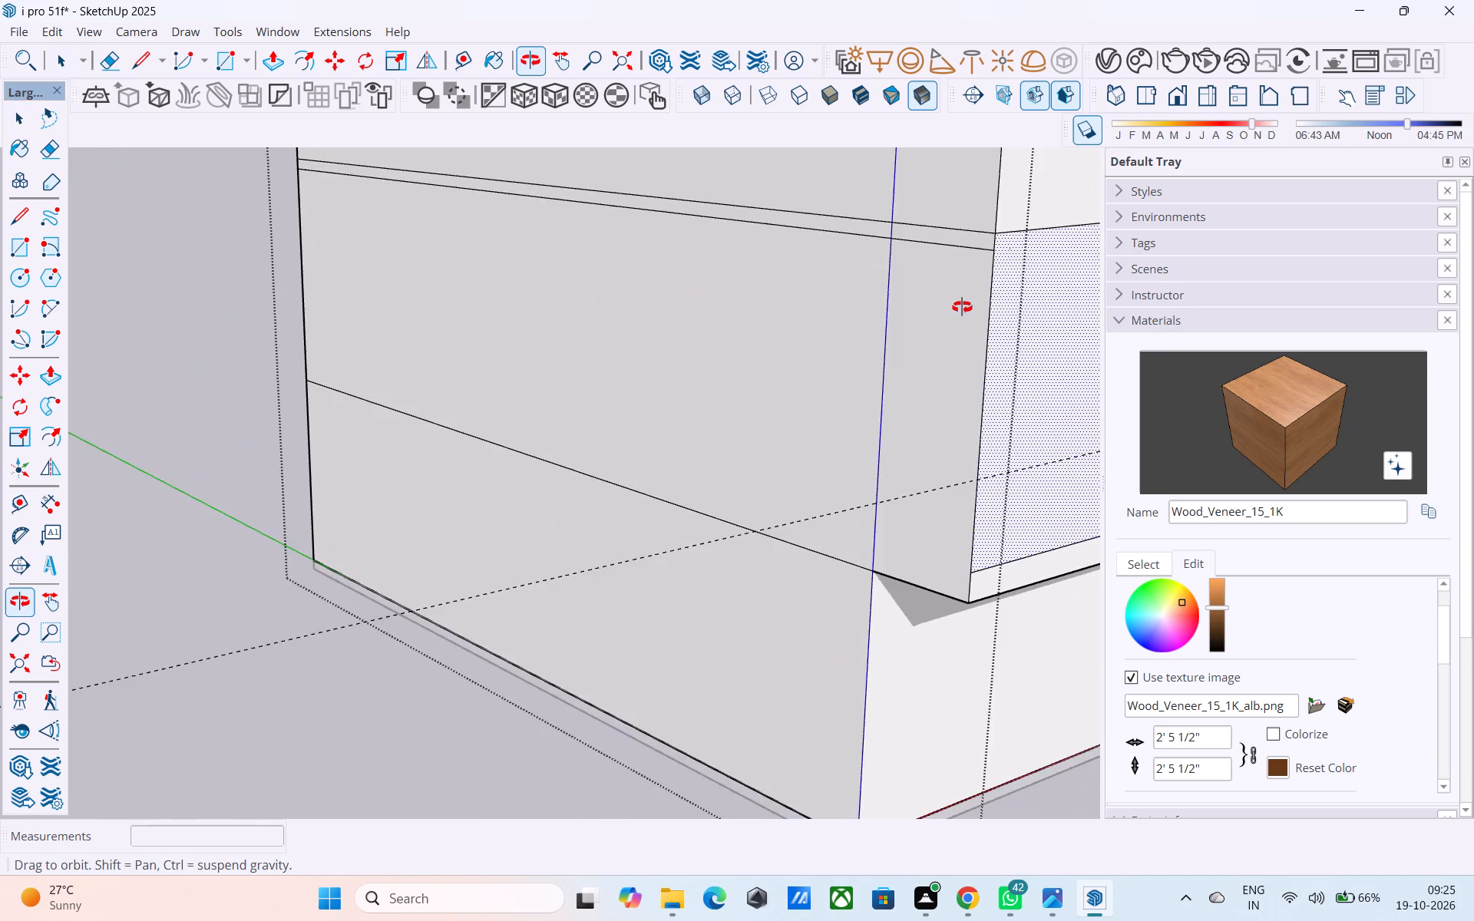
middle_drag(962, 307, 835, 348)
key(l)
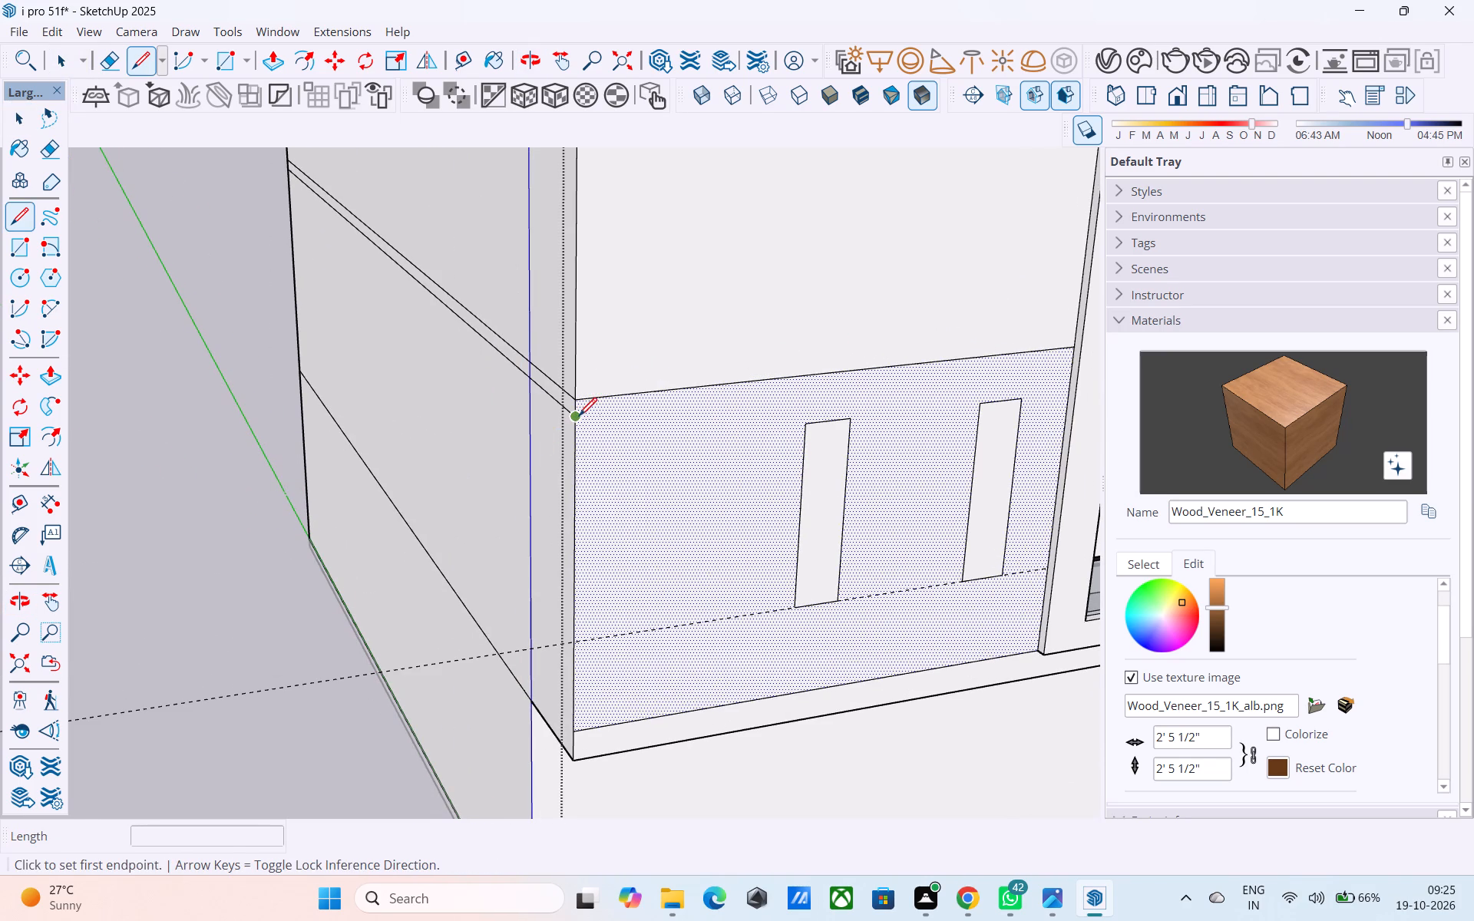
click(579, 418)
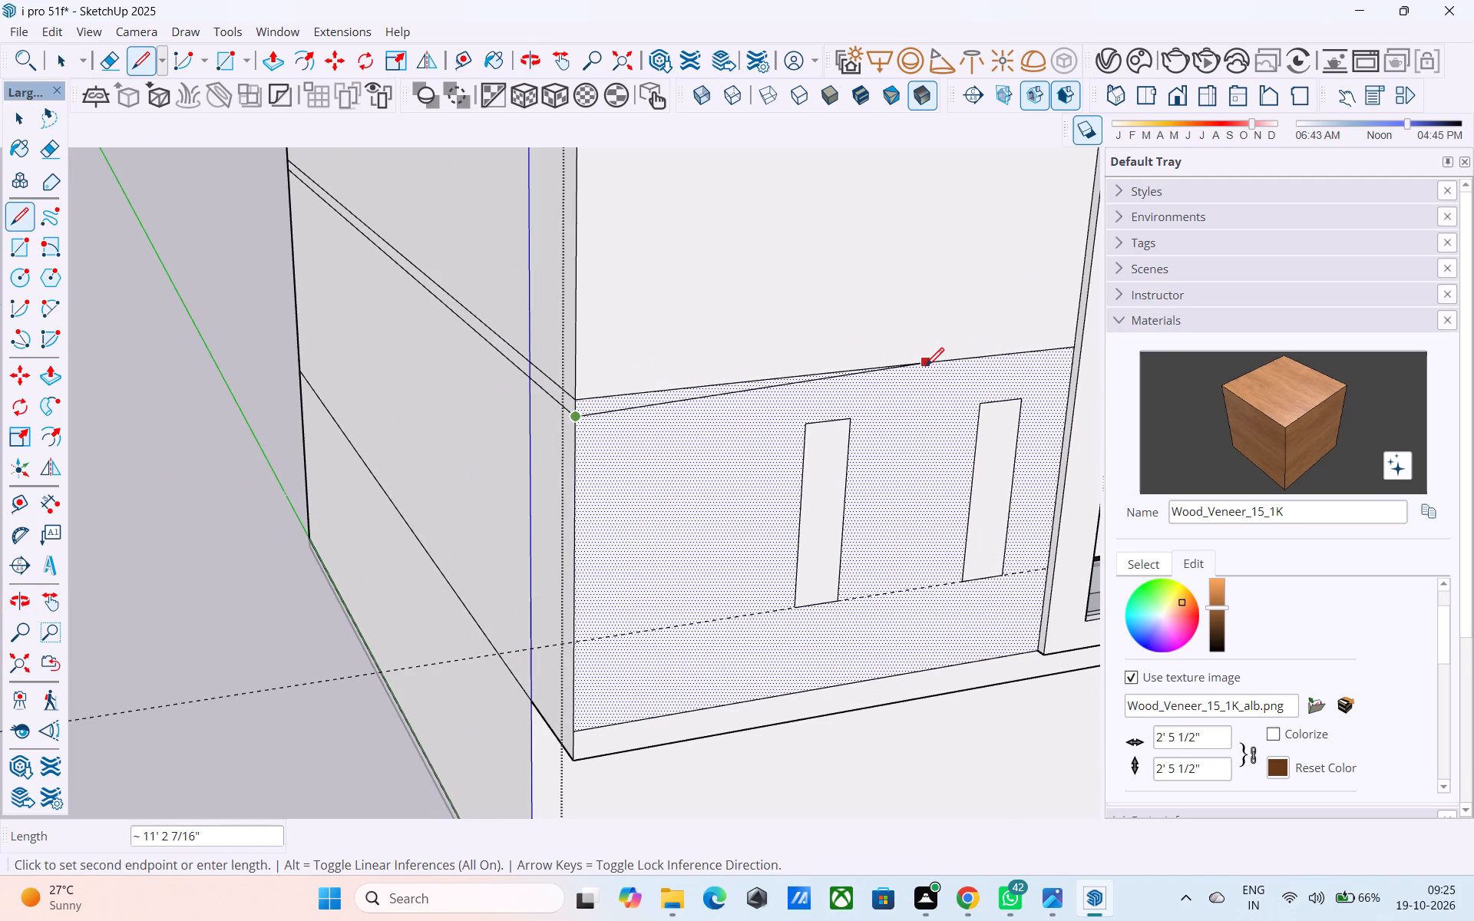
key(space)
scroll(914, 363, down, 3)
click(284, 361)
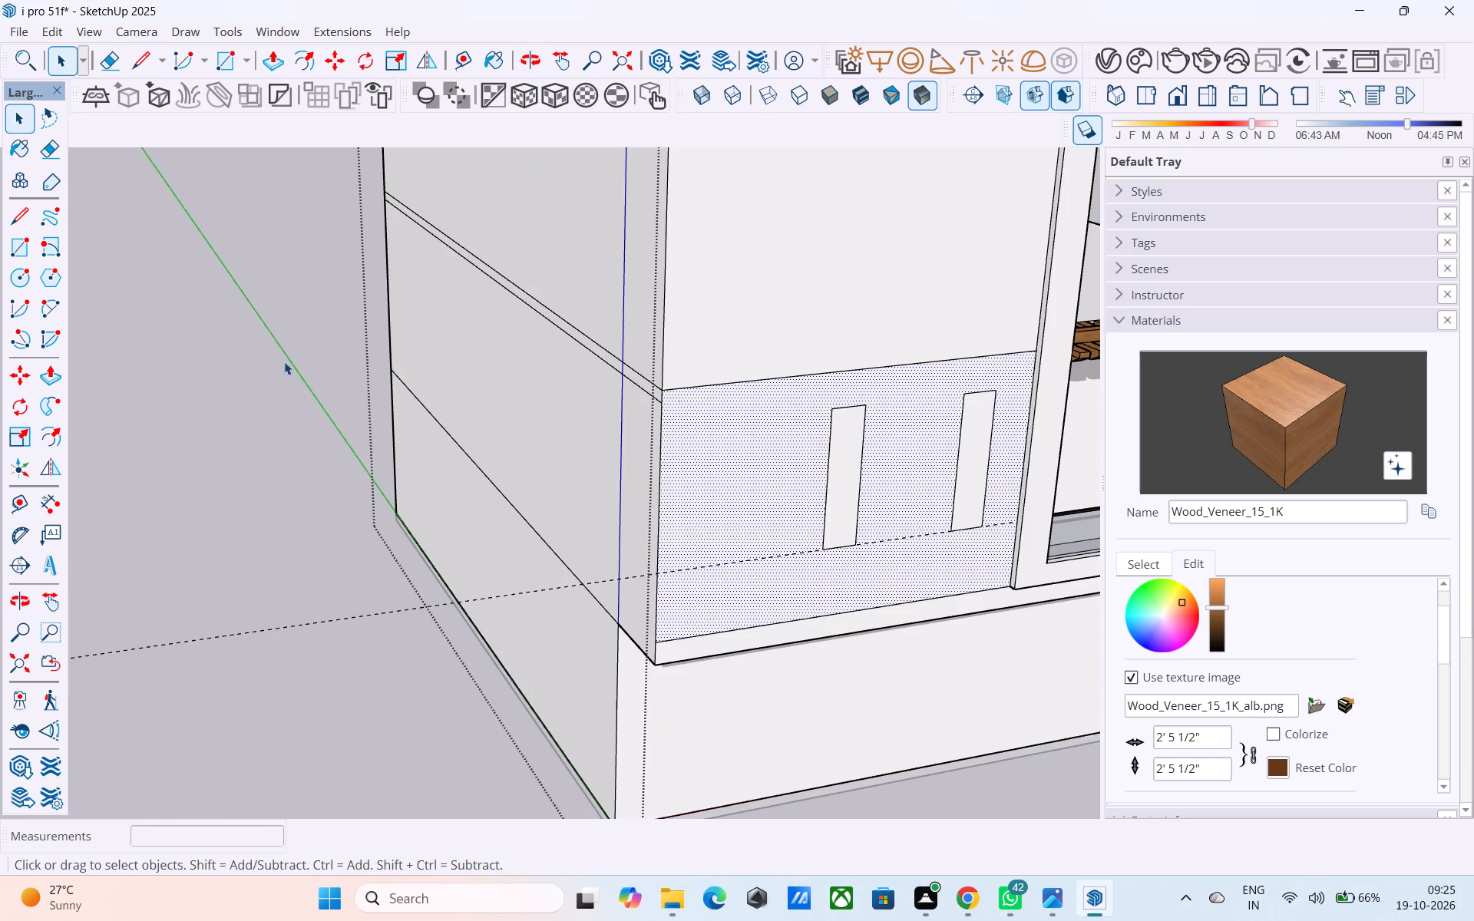
Draw a line about 7' 3" long from the copied rectangle's upper outer corner to the facade's outer corner edge.
middle_drag(613, 340, 415, 411)
scroll(719, 440, up, 7)
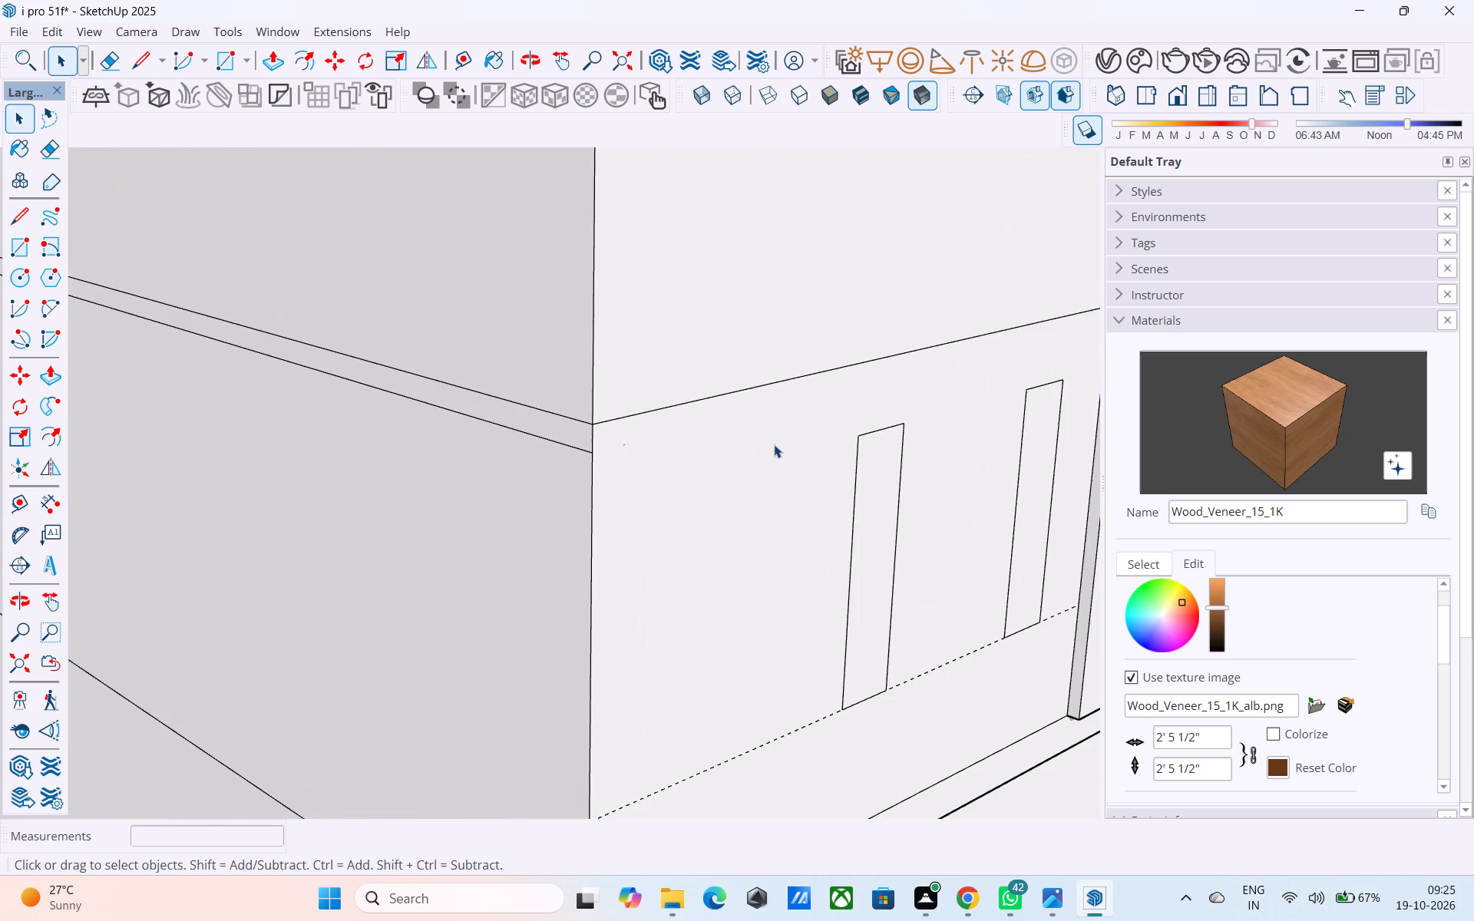
click(773, 444)
middle_drag(772, 454, 736, 423)
double_click(733, 426)
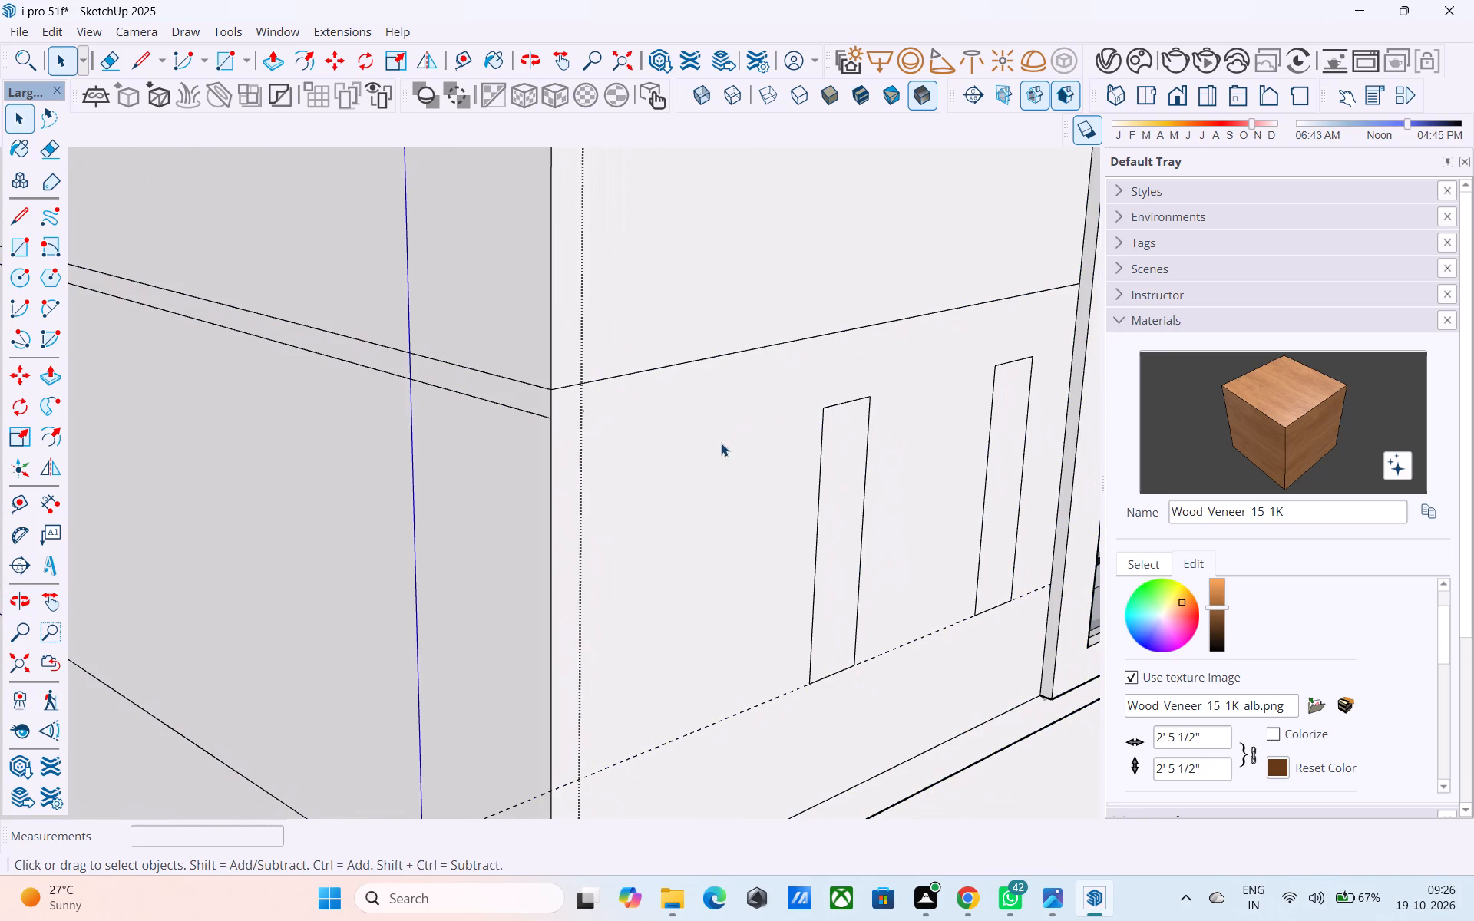
key(j)
key(l)
click(828, 405)
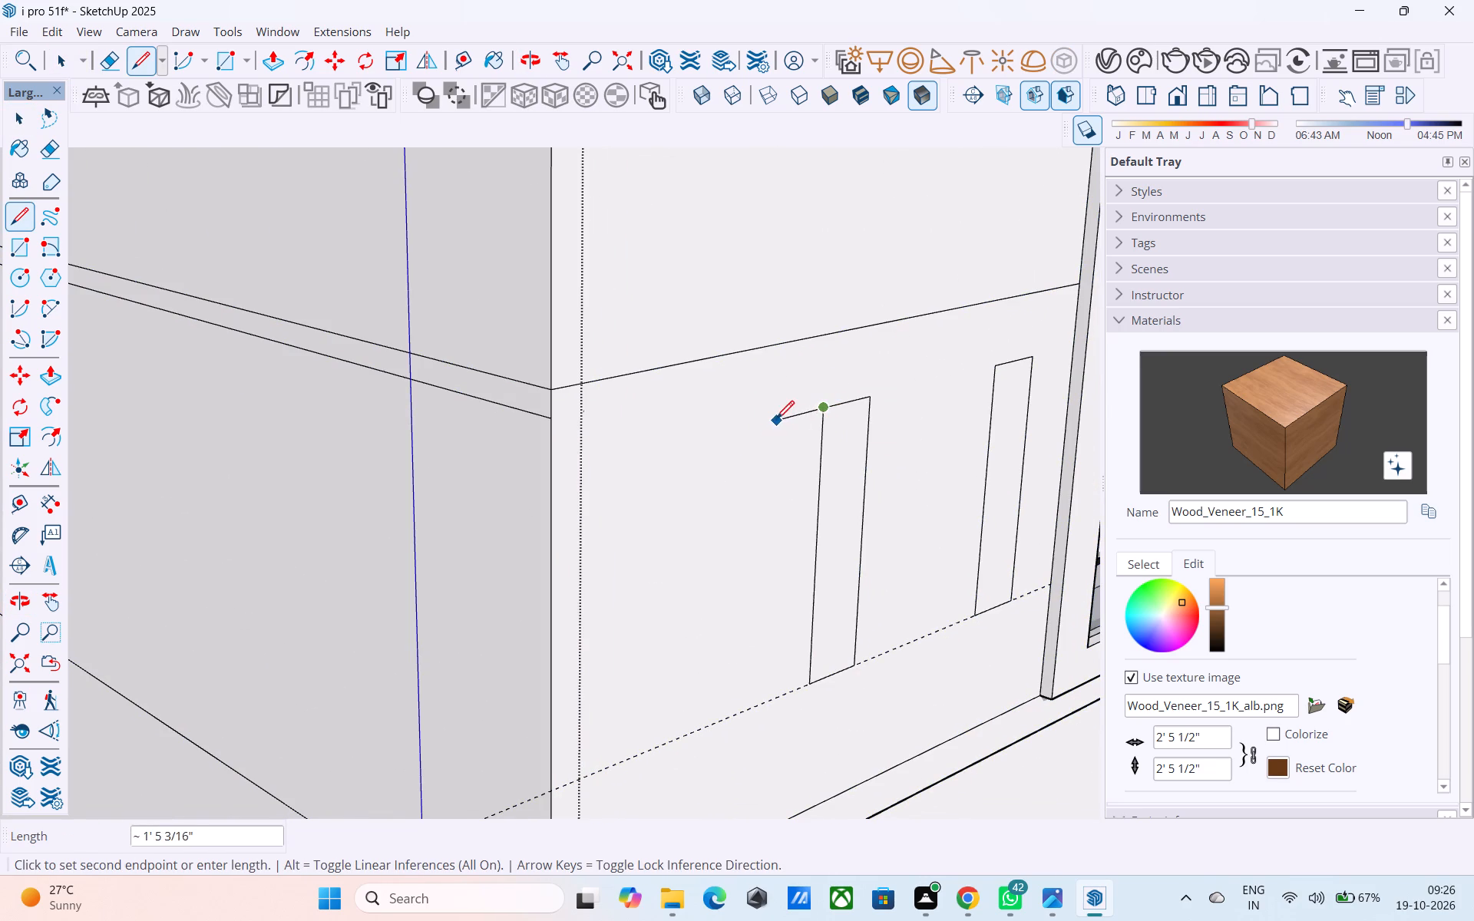
middle_drag(788, 411, 989, 357)
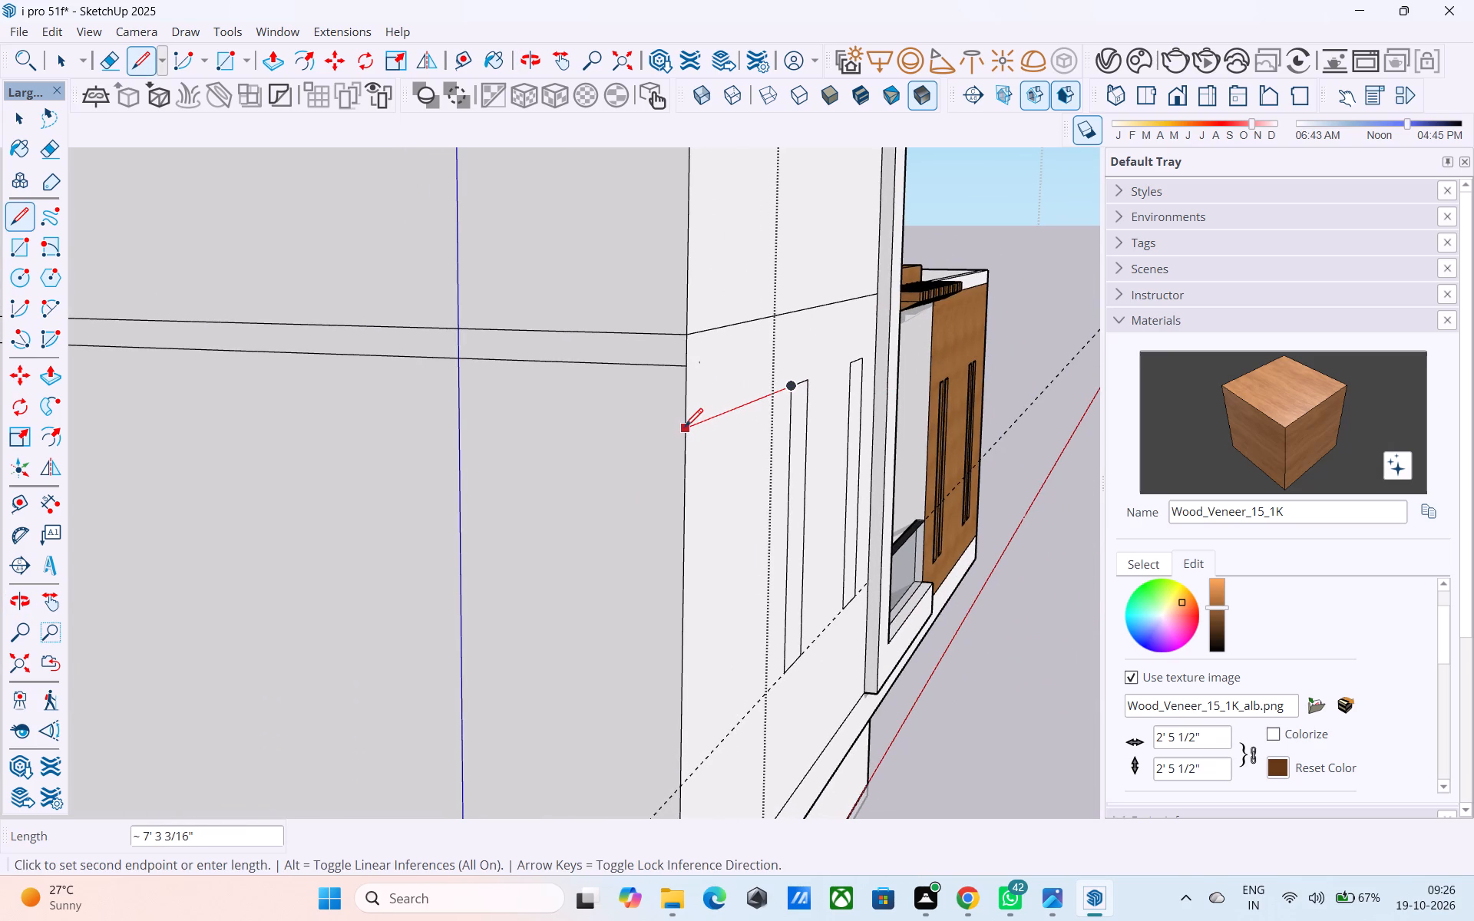
click(684, 427)
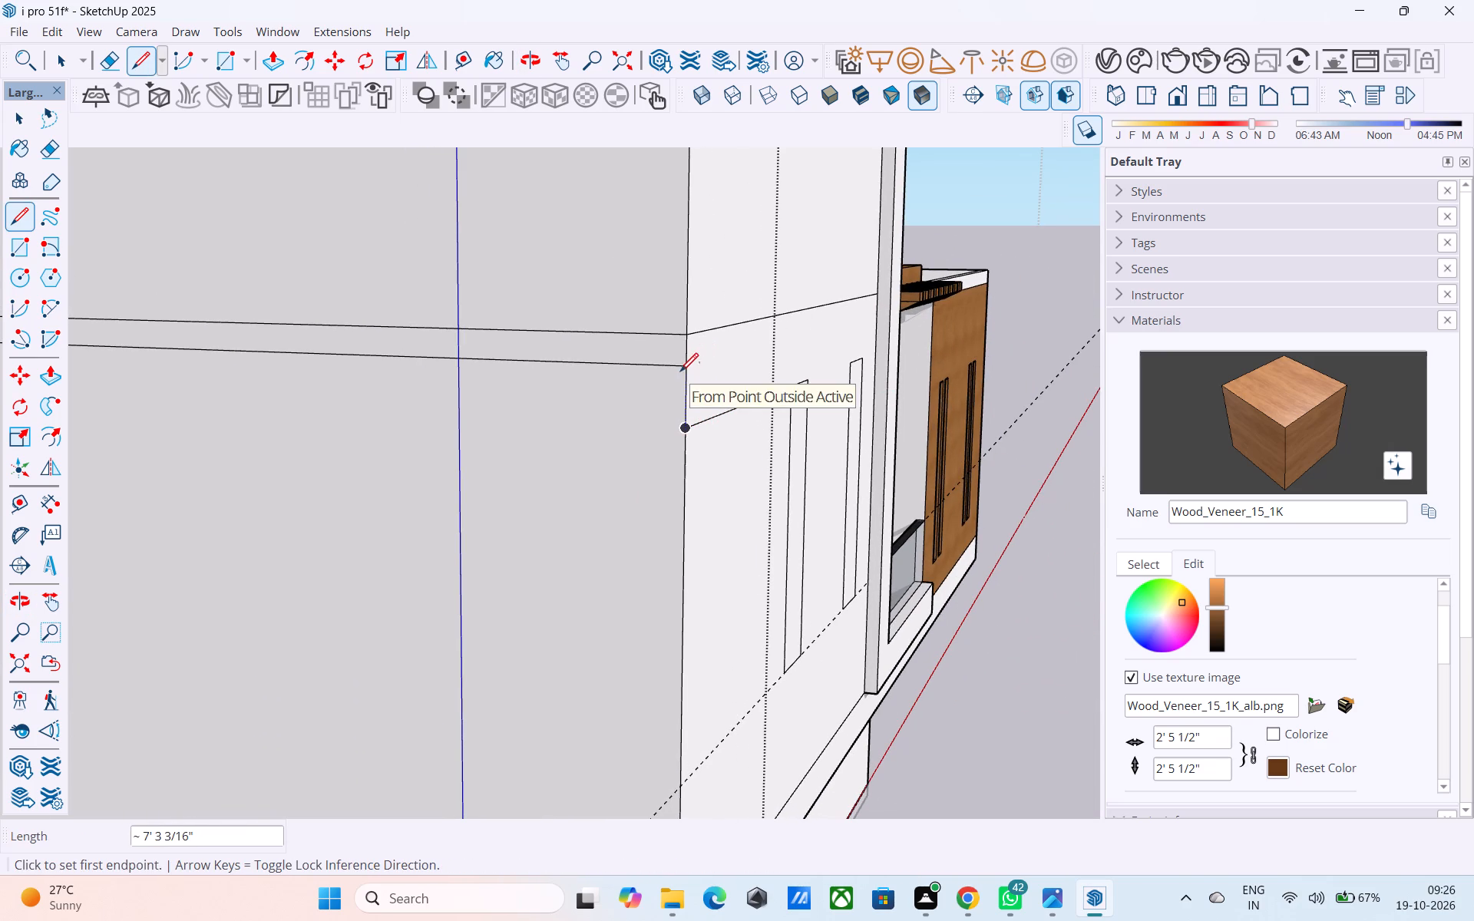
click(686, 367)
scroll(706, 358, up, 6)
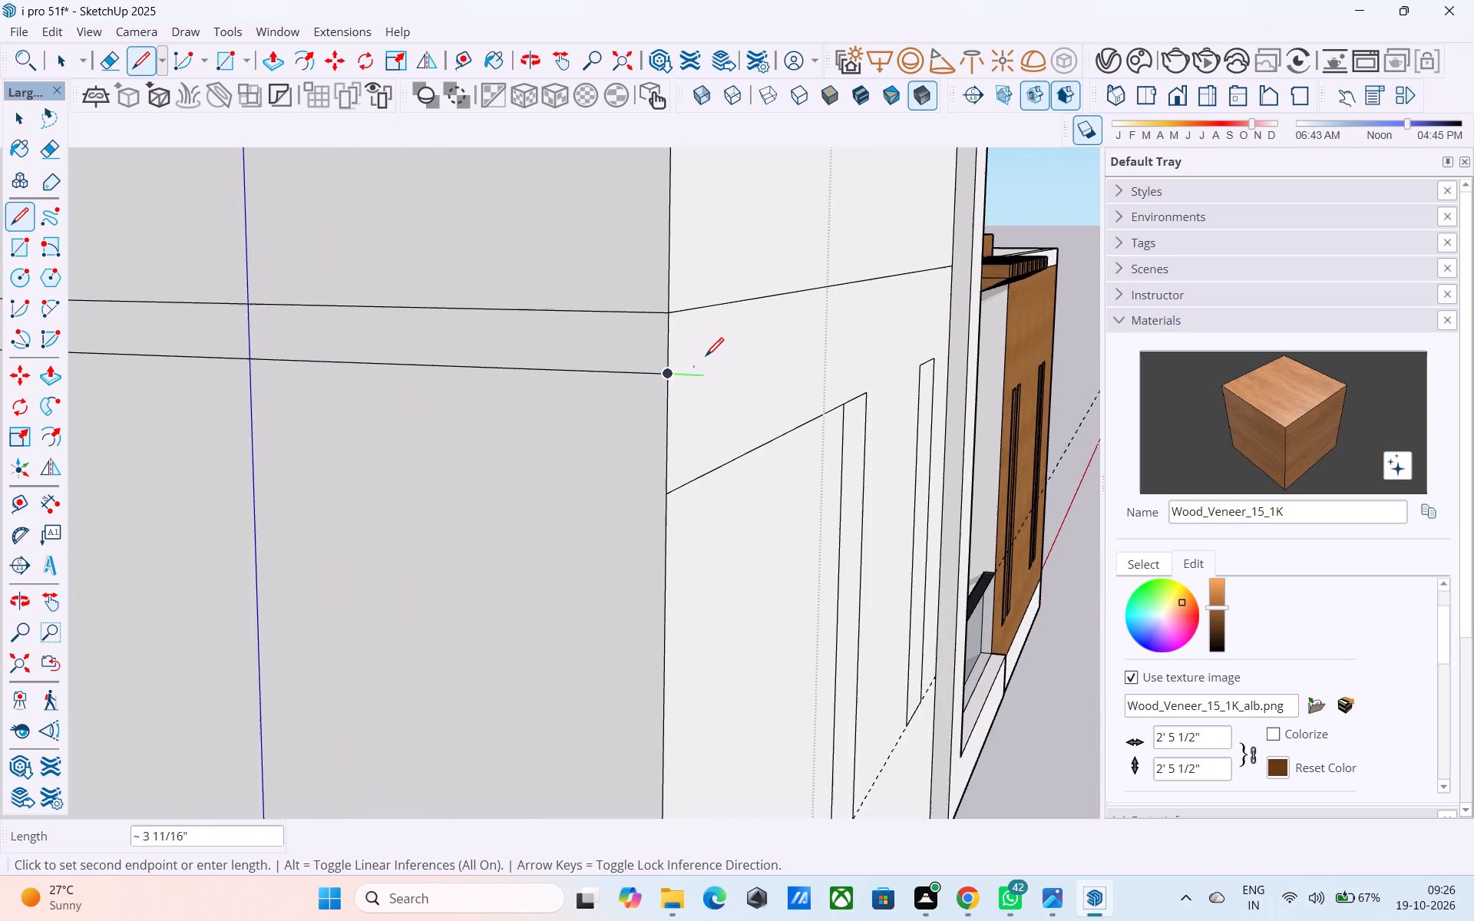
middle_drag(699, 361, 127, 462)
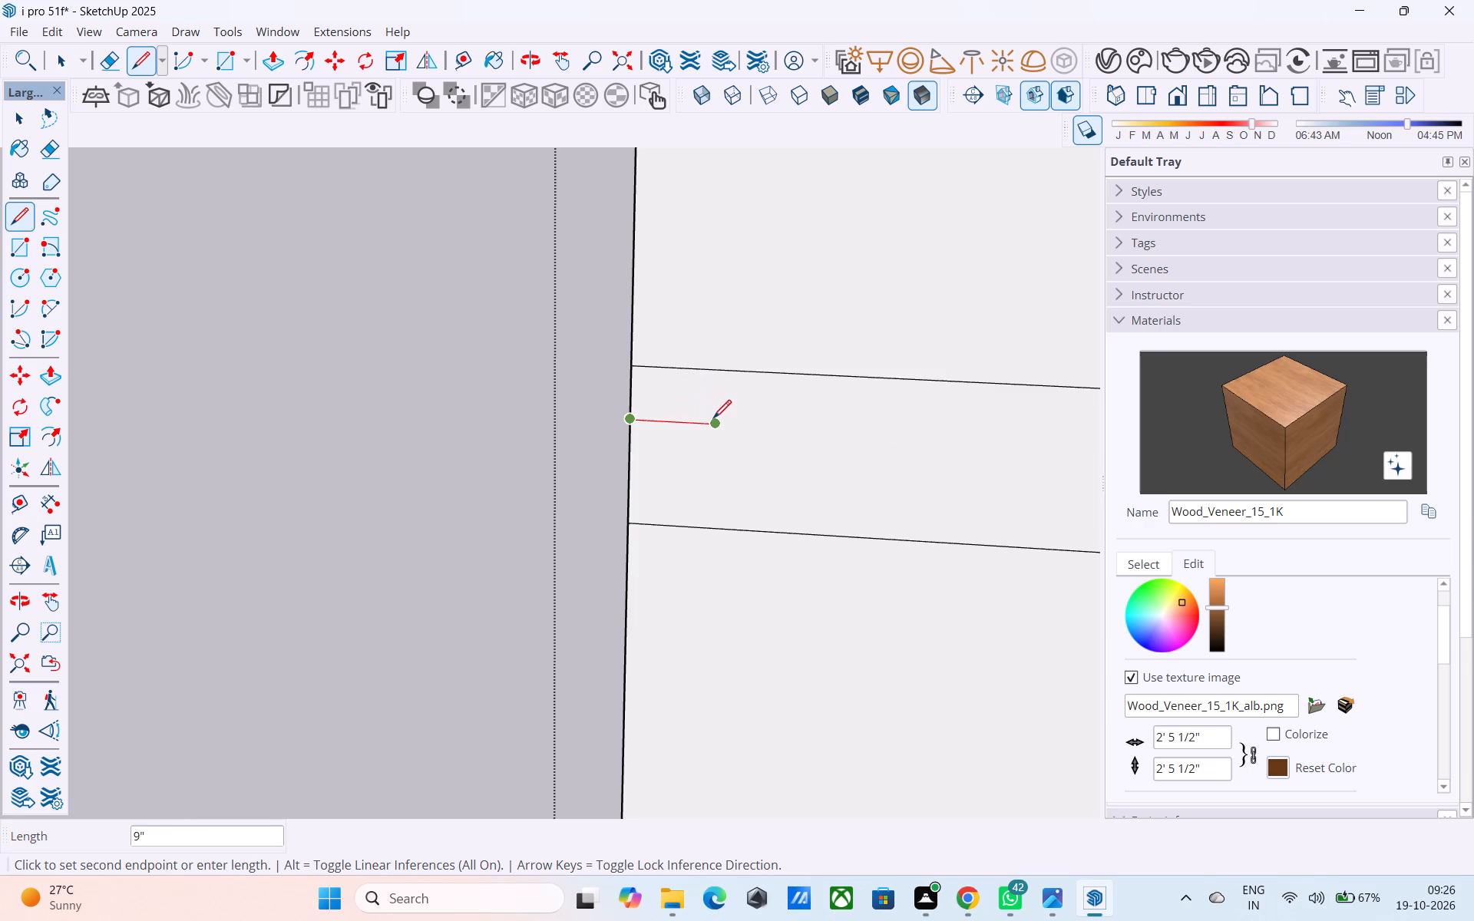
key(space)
Draw a rectangle about 2' 5" wide by 8' 5" high down the facade's outer corner, starting from the line's end.
scroll(495, 393, down, 2)
scroll(495, 394, up, 1)
scroll(495, 394, down, 2)
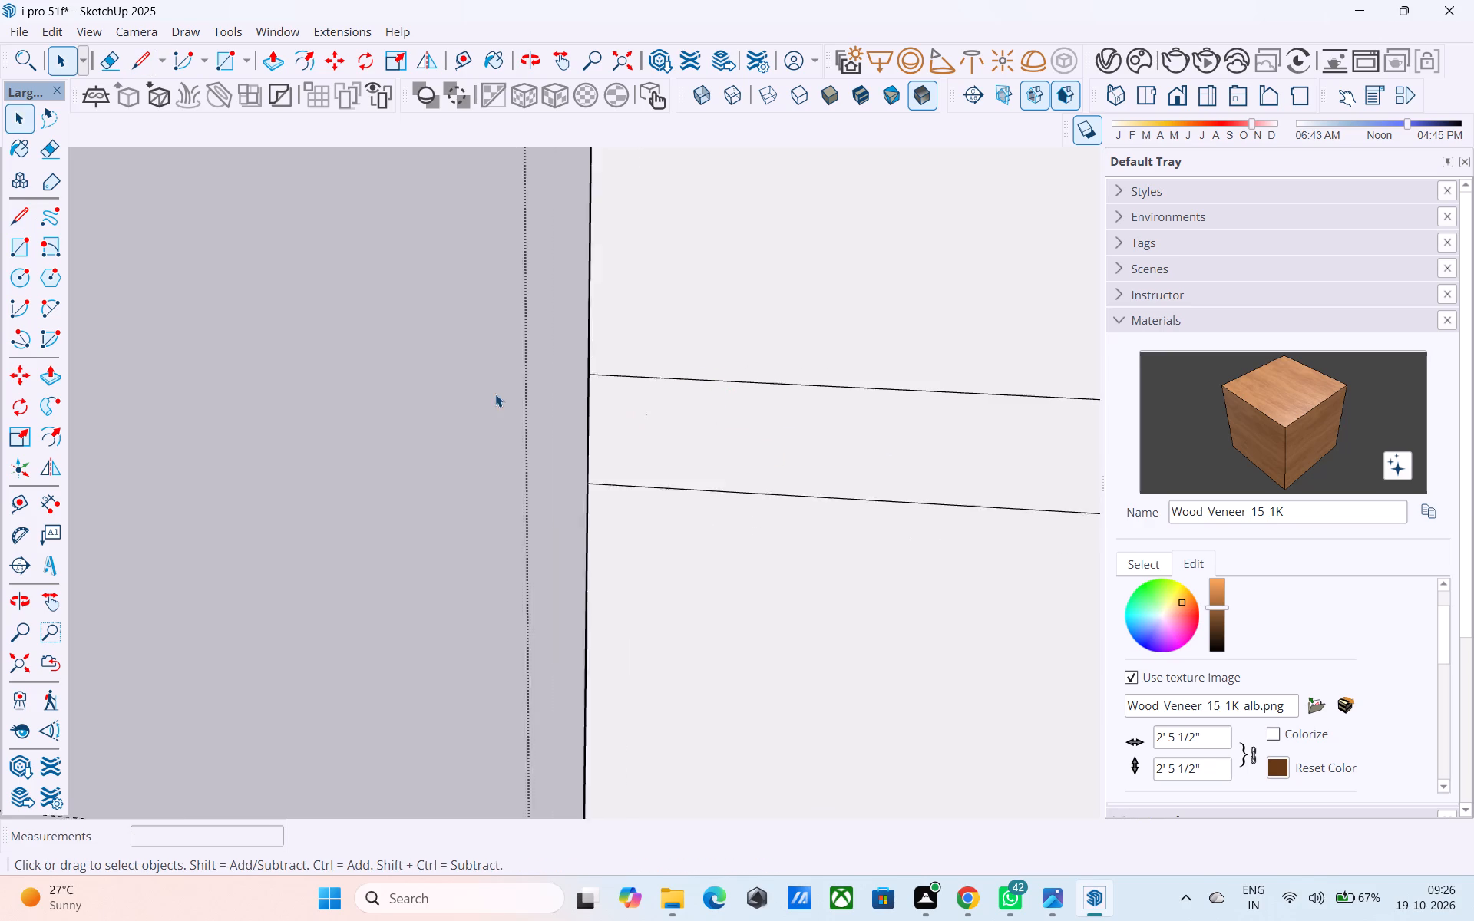
scroll(495, 394, down, 10)
middle_drag(669, 411, 775, 411)
scroll(611, 442, up, 3)
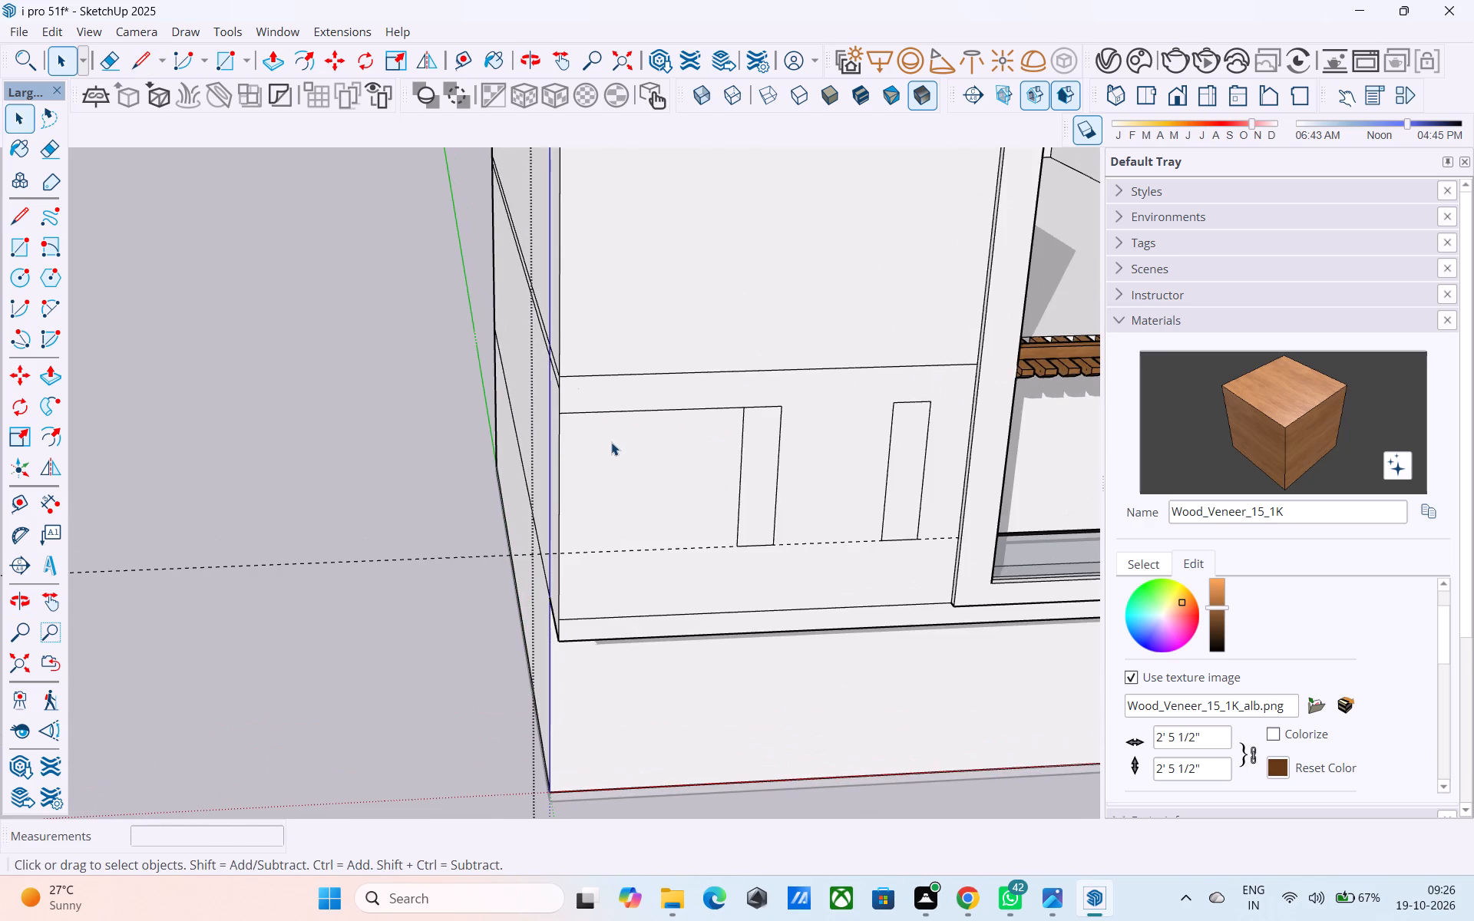
key(r)
click(563, 410)
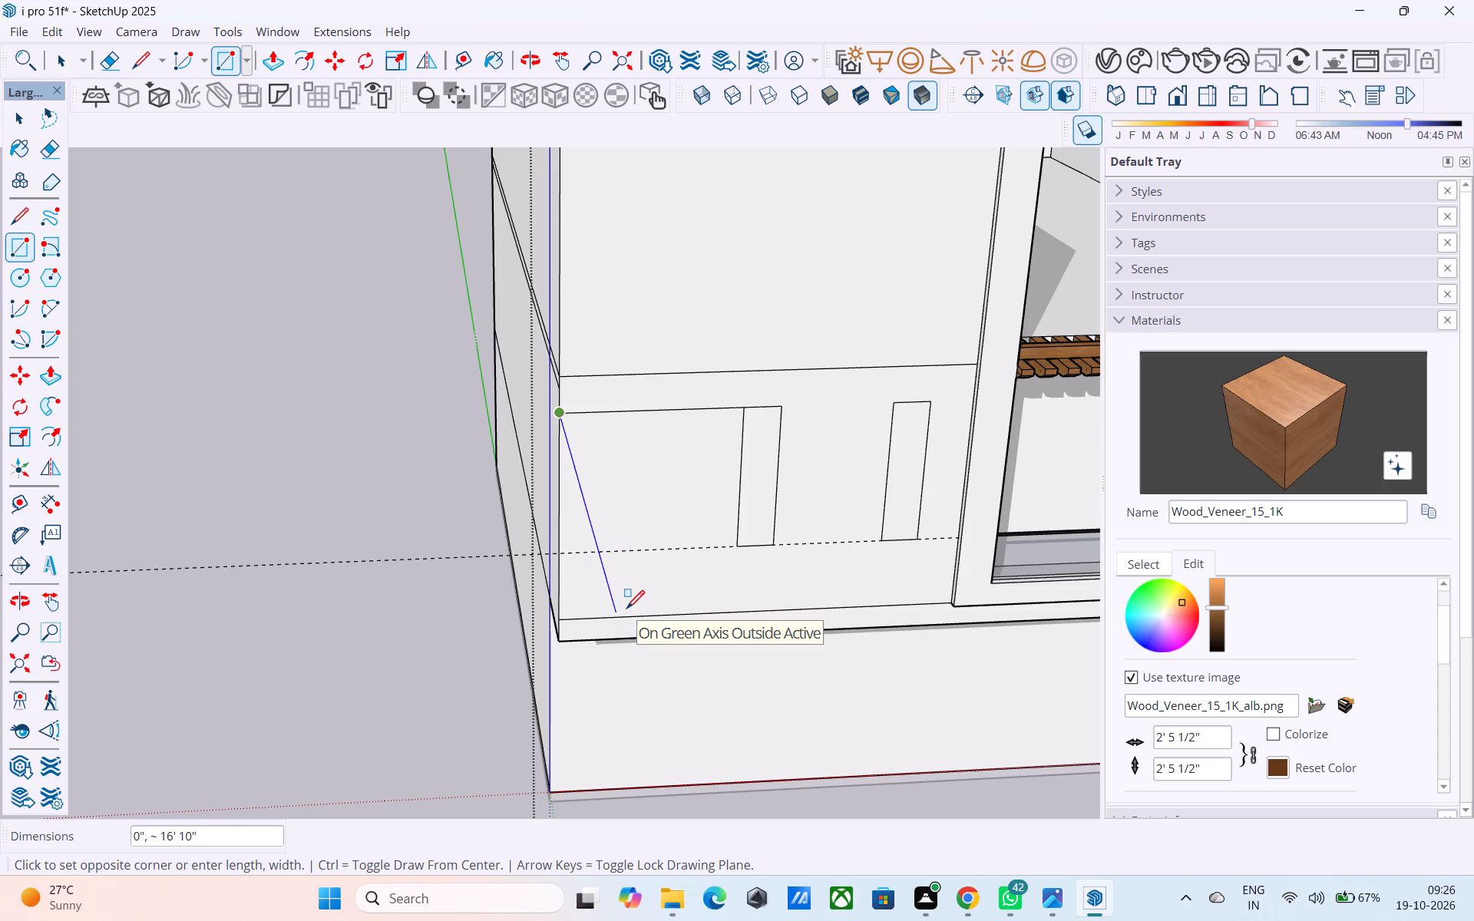
middle_drag(647, 585, 548, 499)
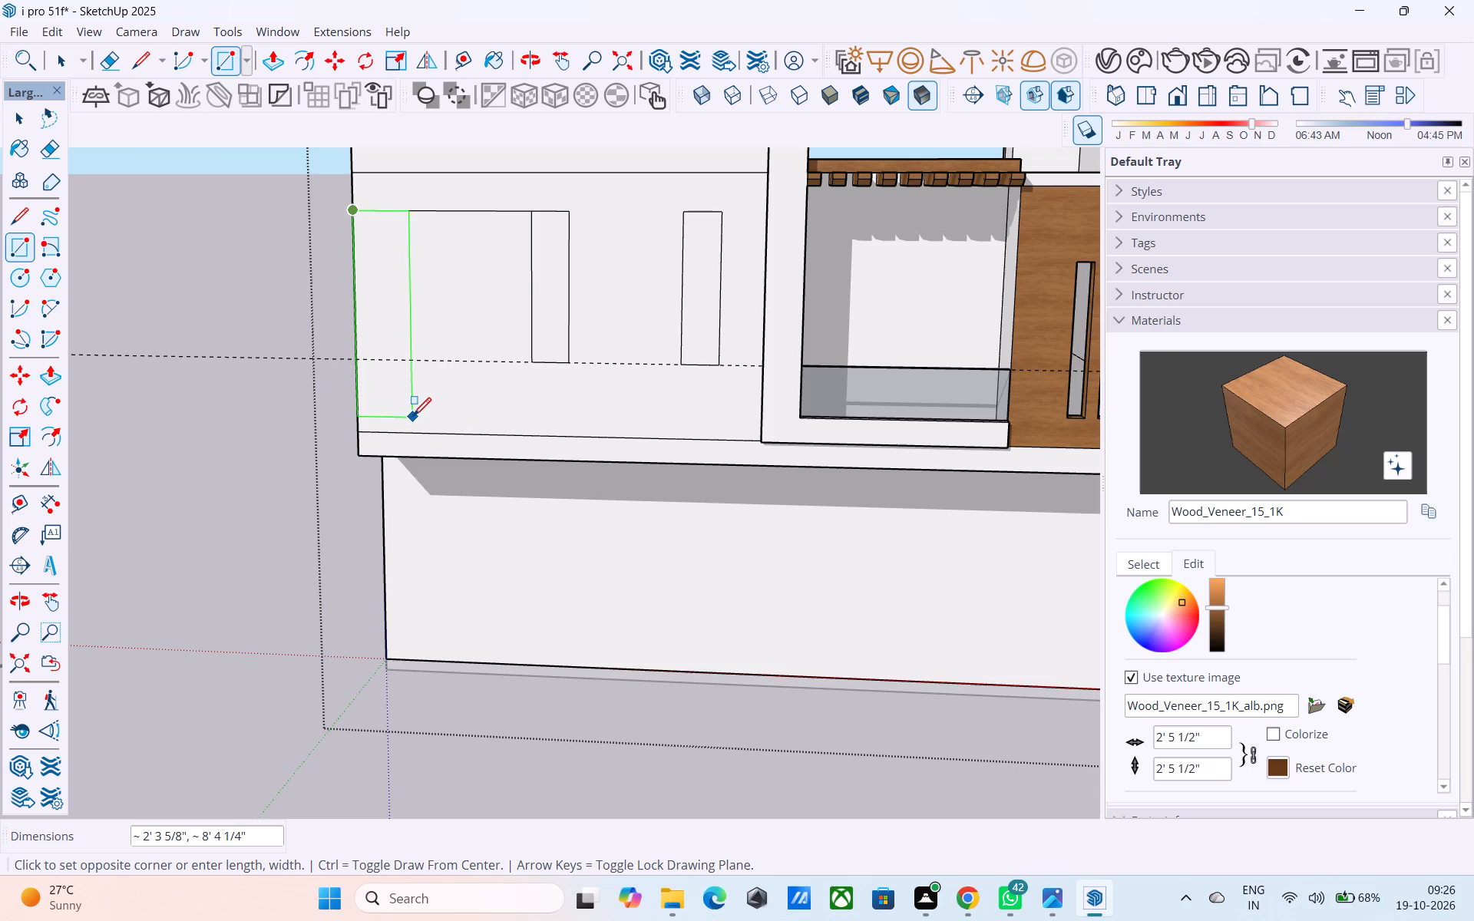
click(415, 419)
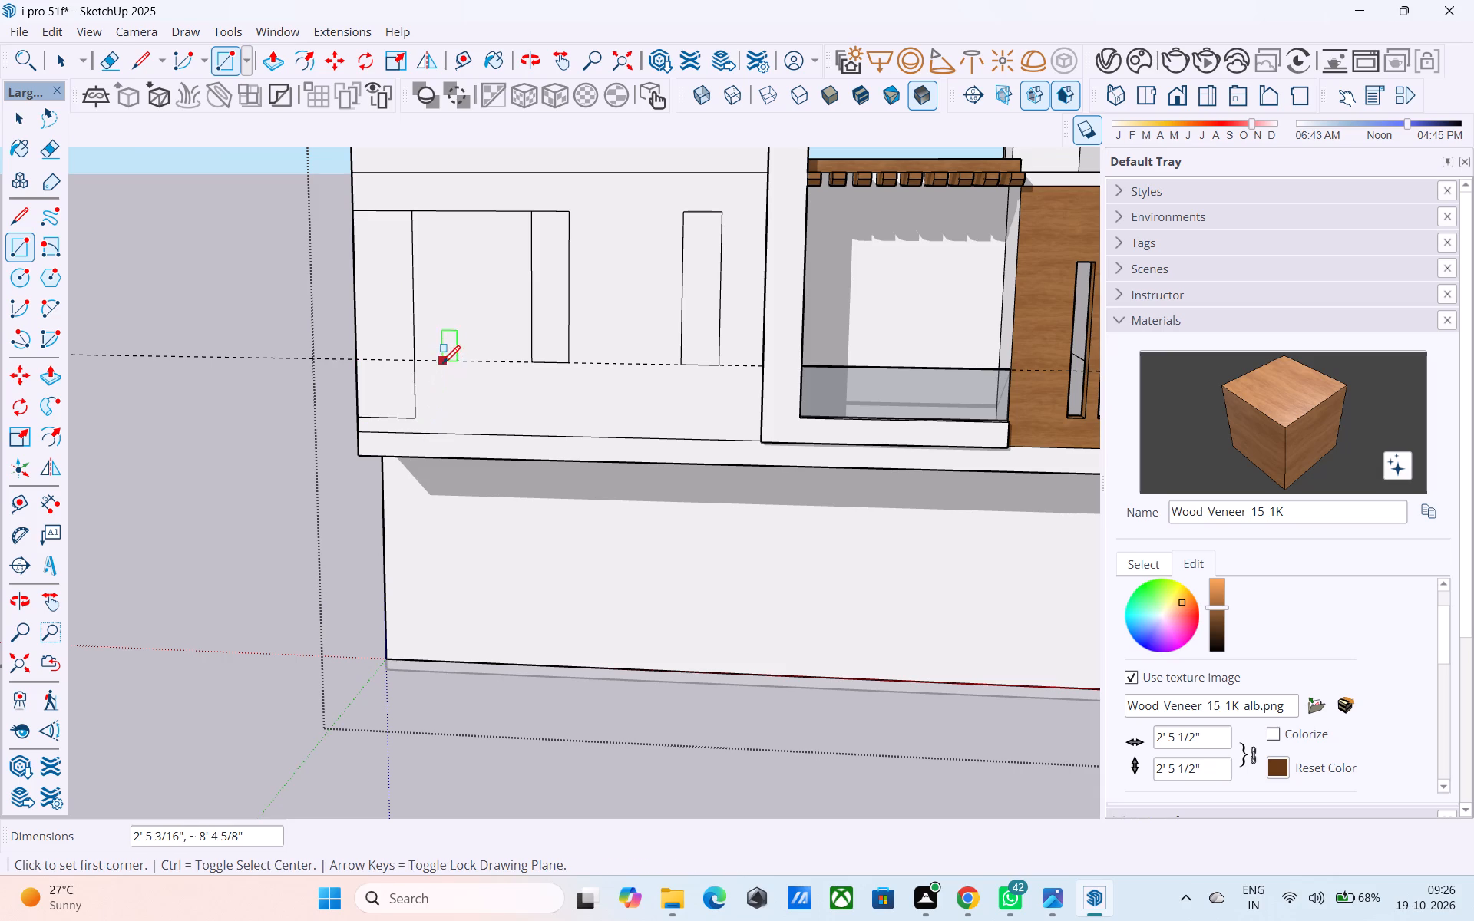
Erase the helper line between the corner rectangle and the nearer tall window outline.
key(e)
drag(483, 203, 483, 232)
Paint the tall rectangle at the facade's outer corner with the Wood_Veneer_15_1K material.
click(1320, 406)
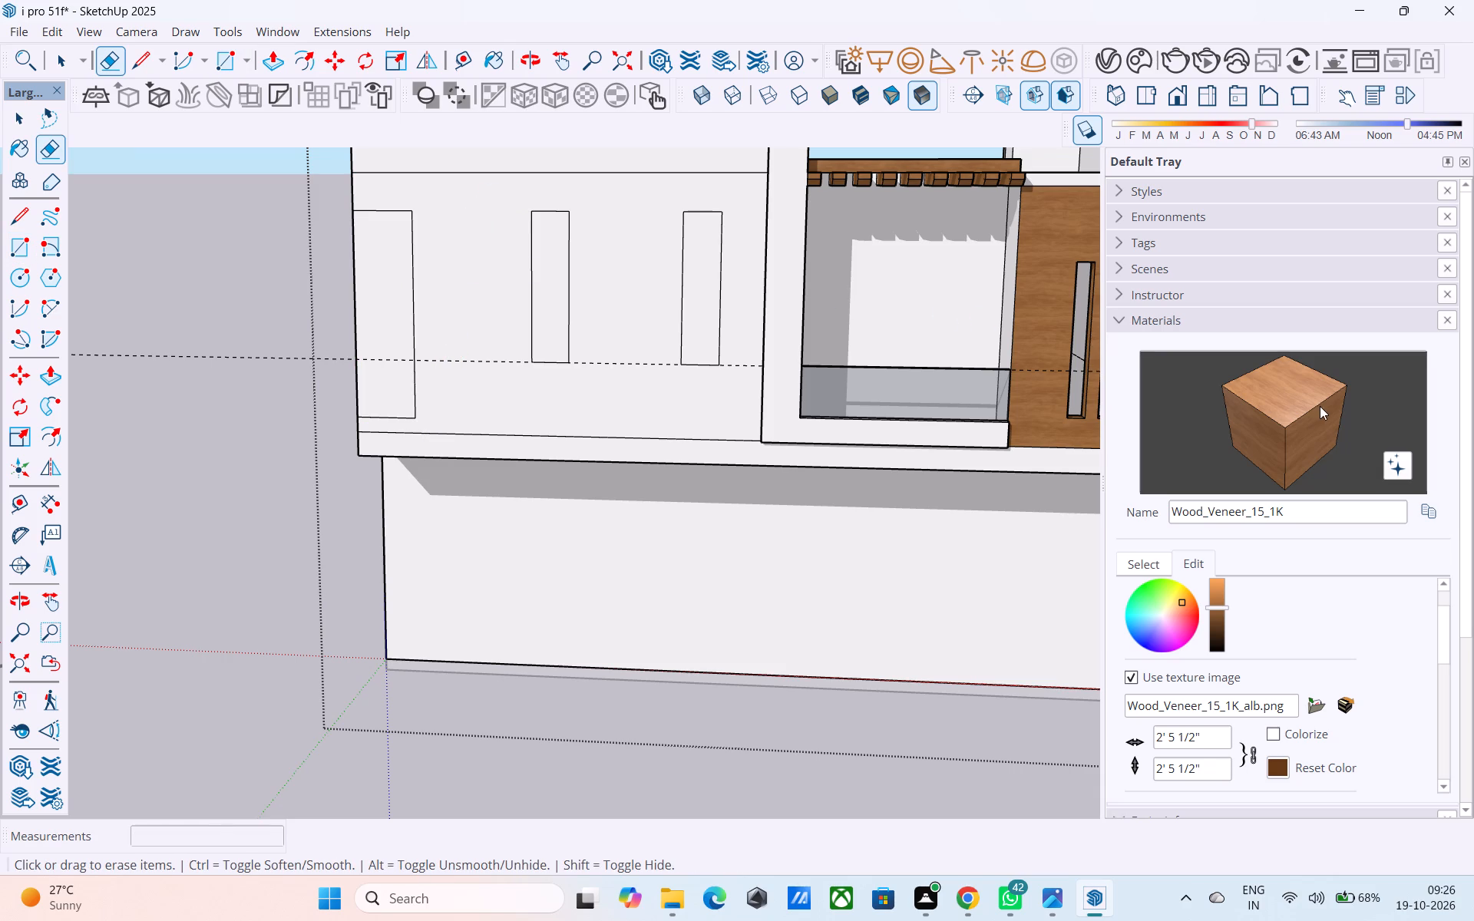
click(388, 358)
scroll(462, 367, down, 3)
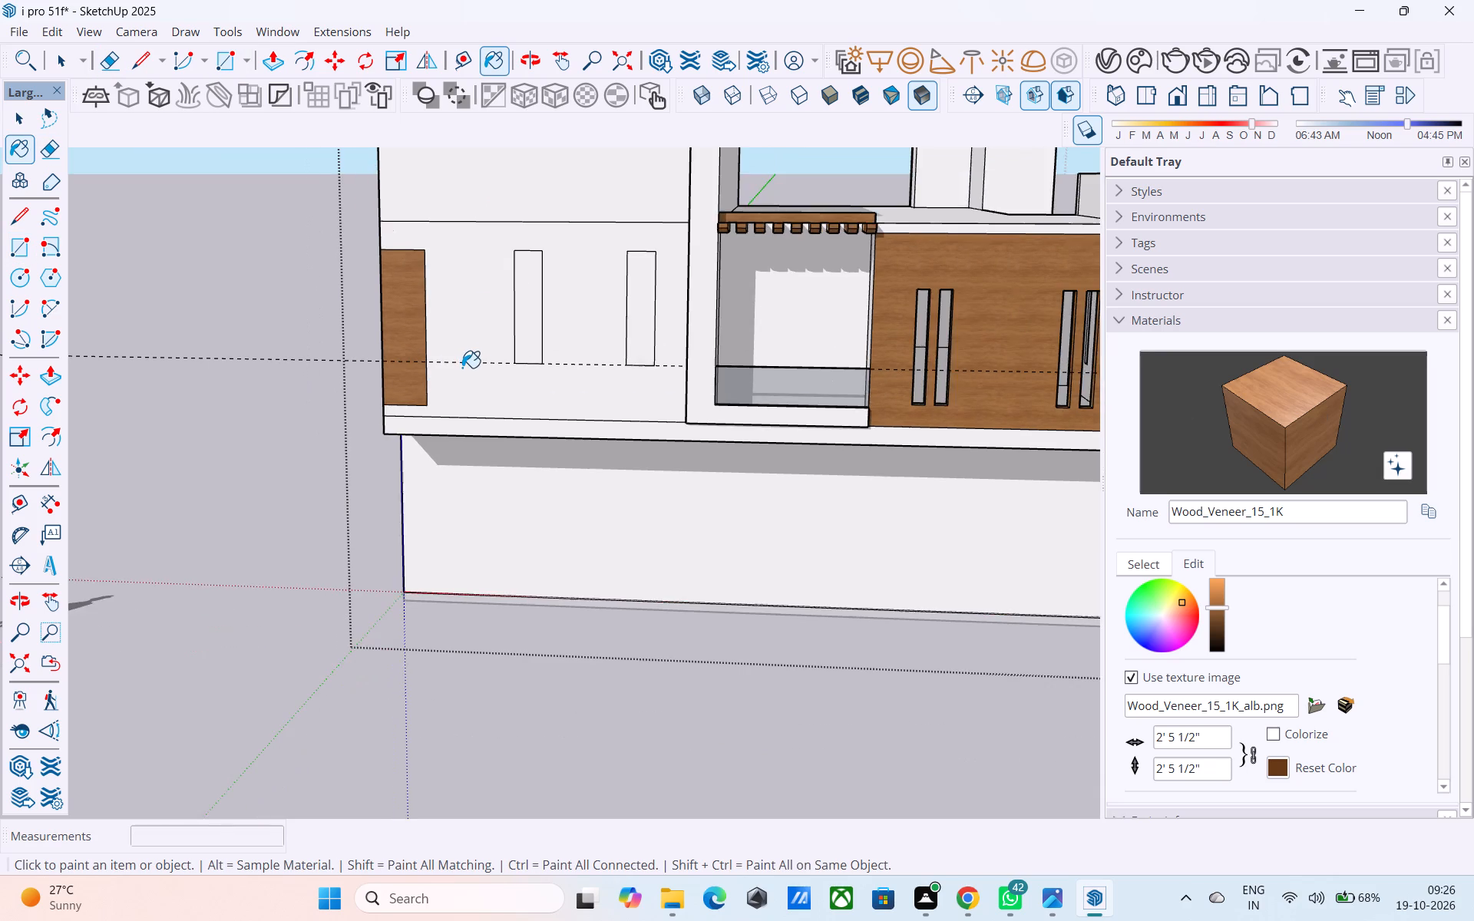
scroll(468, 368, down, 6)
middle_drag(478, 312, 576, 320)
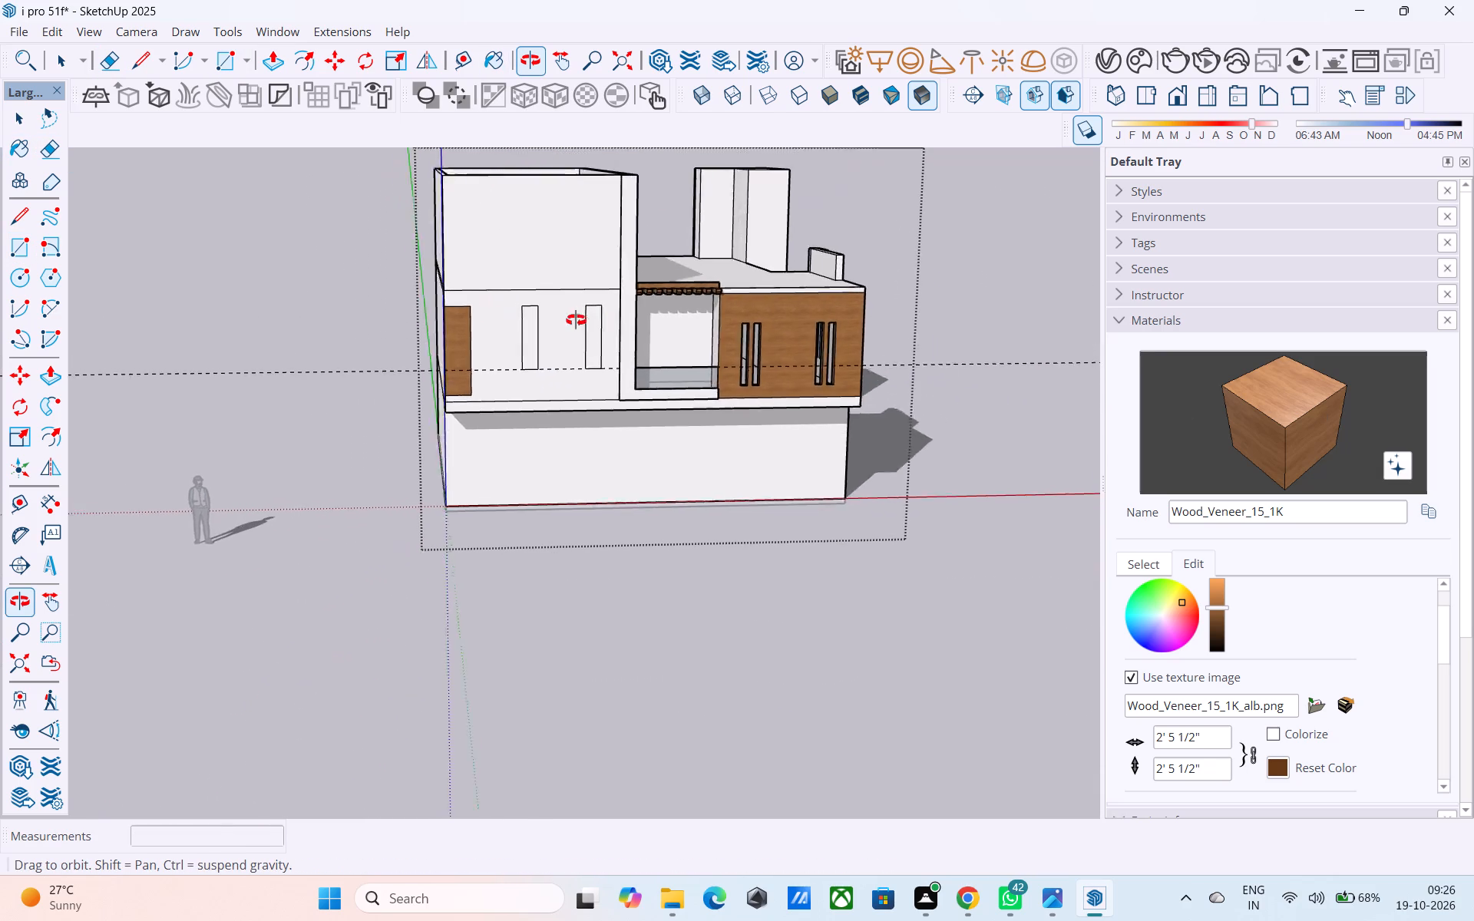
Push both tall window outlines beside the wood corner strip inward by the same depth to cut window openings.
middle_drag(576, 320, 795, 302)
scroll(633, 315, up, 6)
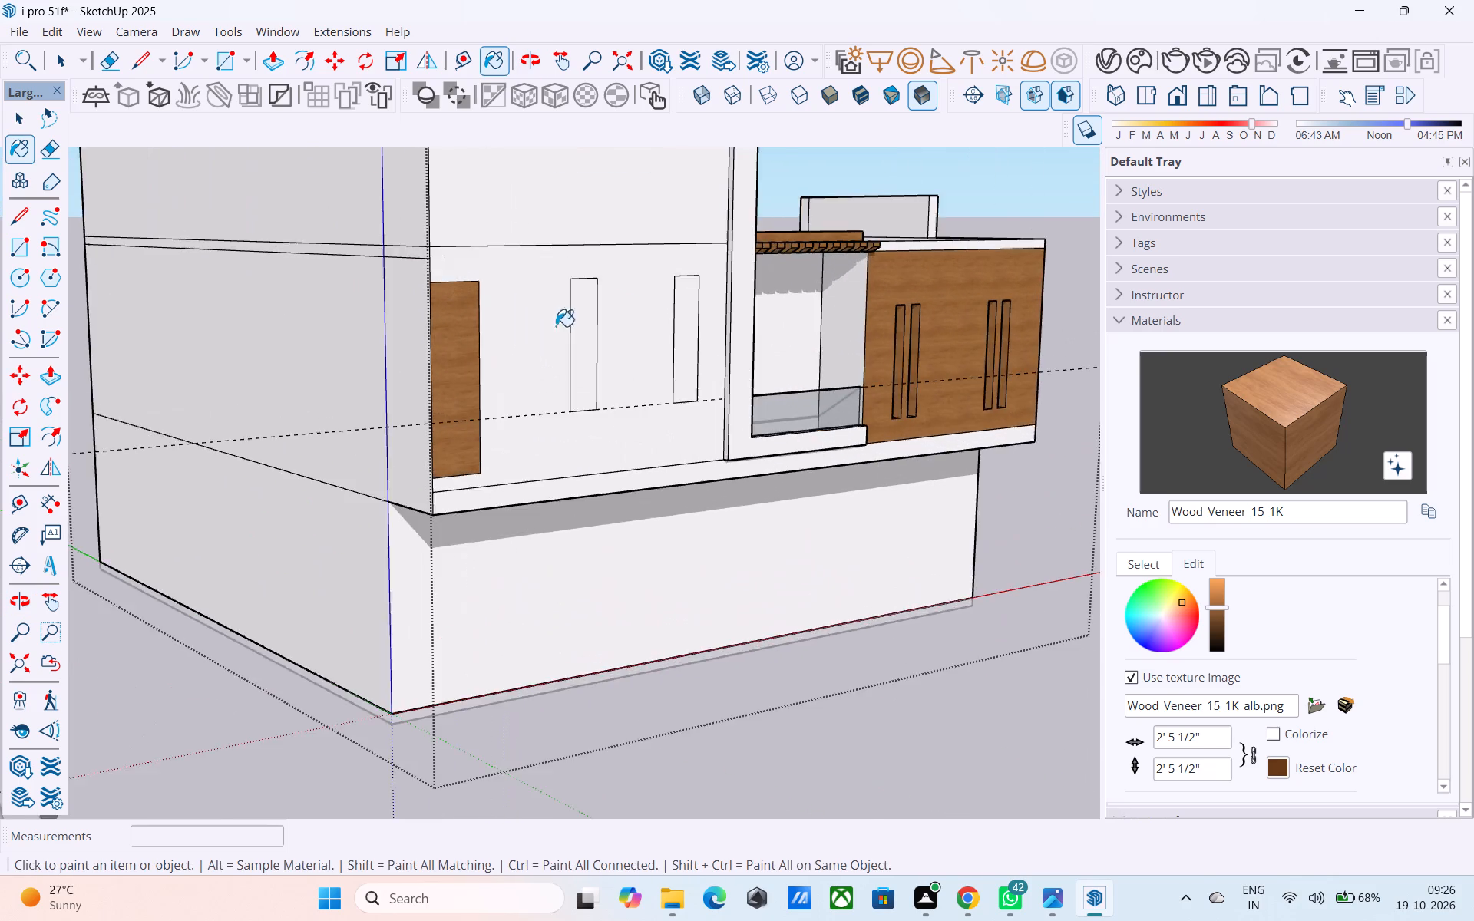
scroll(556, 326, up, 4)
scroll(540, 327, down, 1)
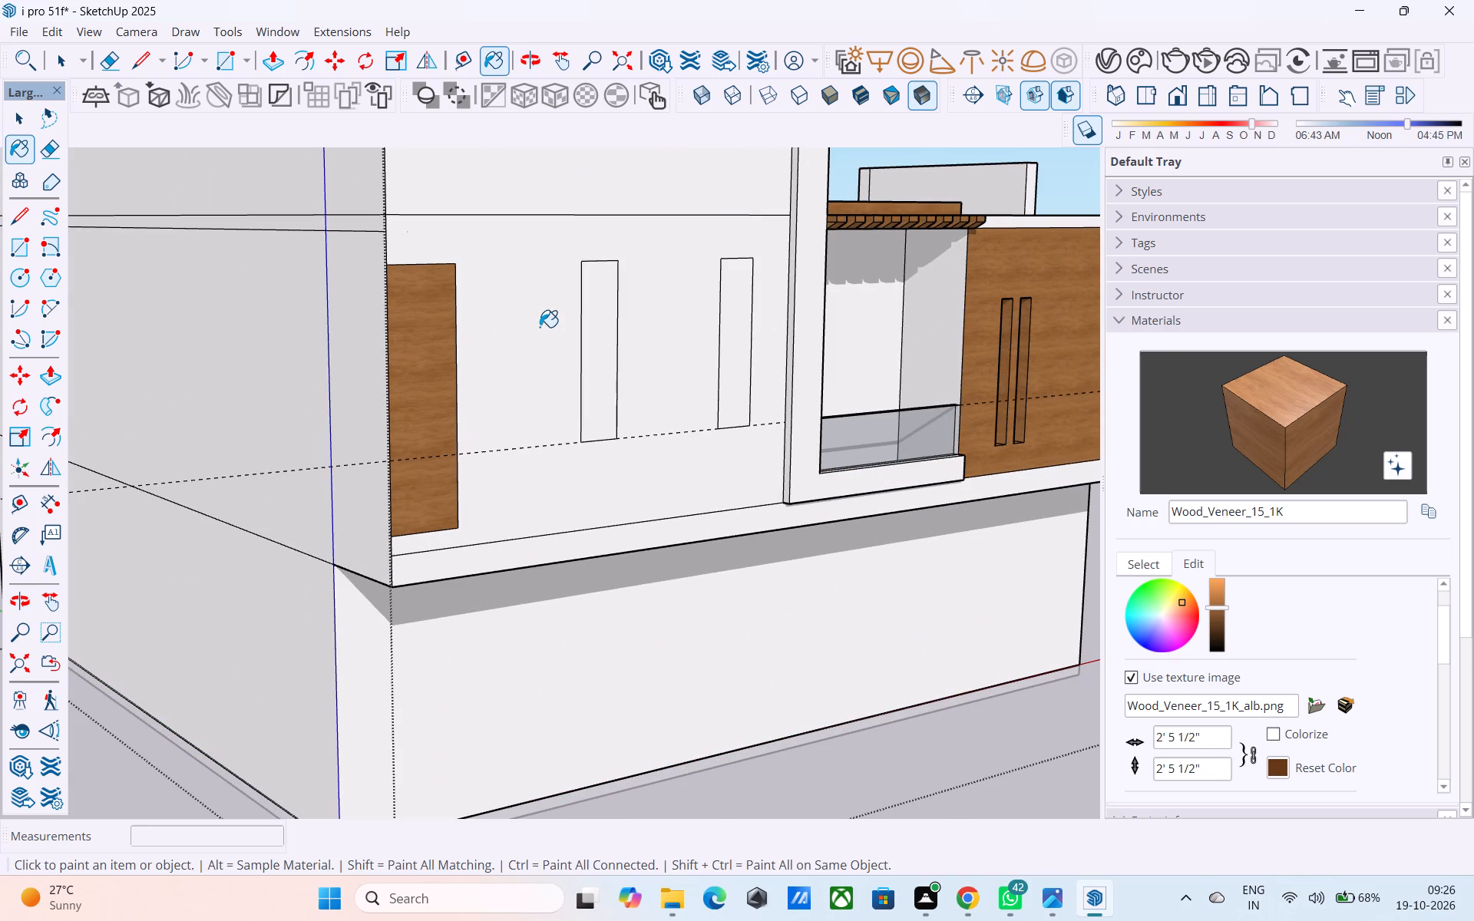
middle_drag(540, 327, 411, 341)
scroll(411, 341, up, 7)
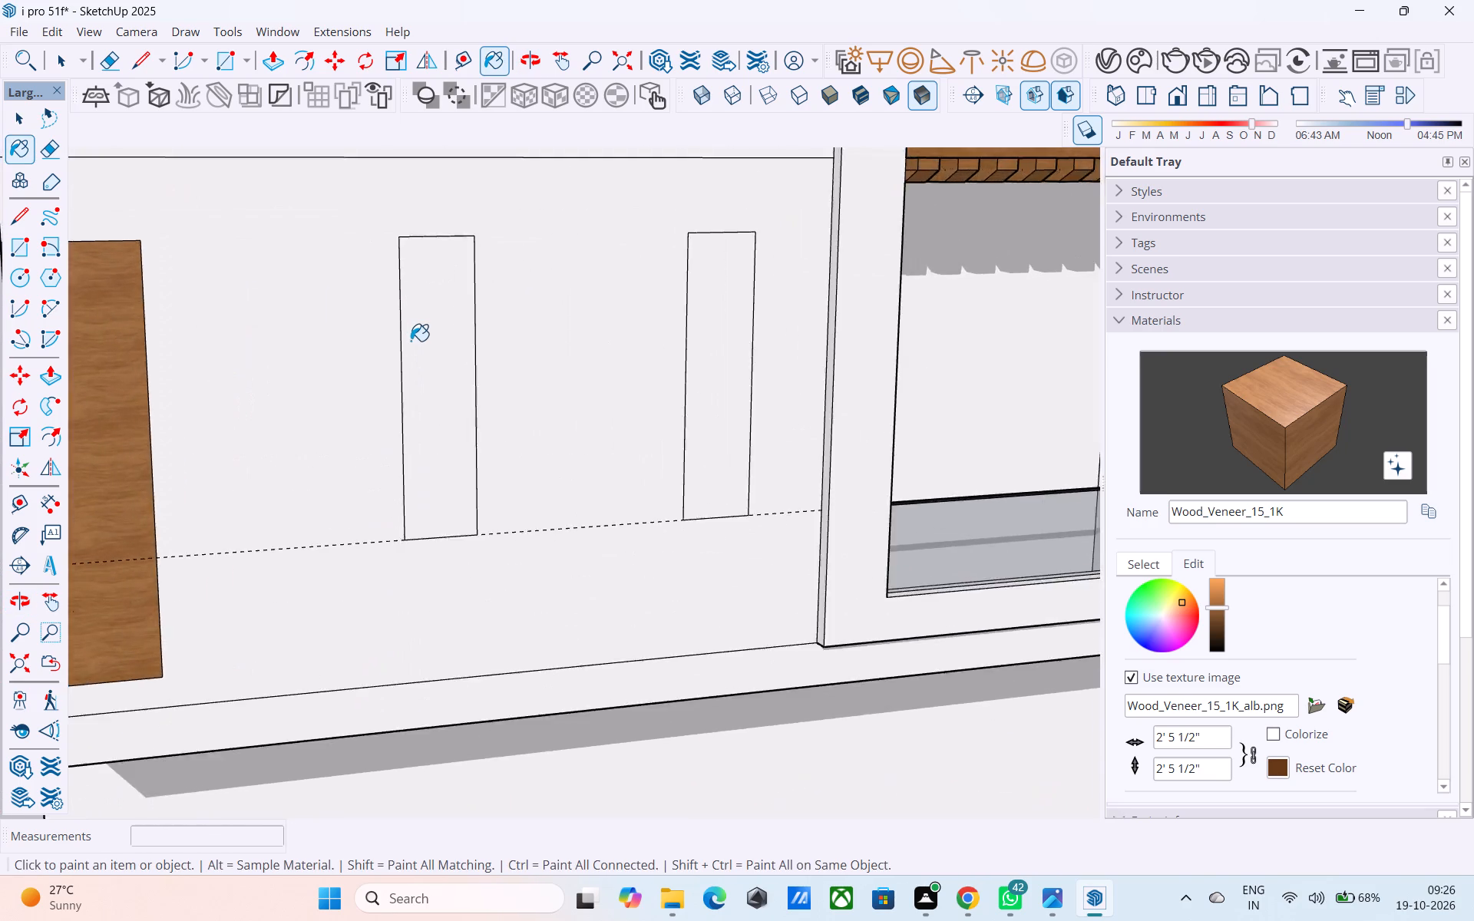
scroll(411, 341, up, 2)
key(space)
click(411, 341)
key(p)
click(438, 398)
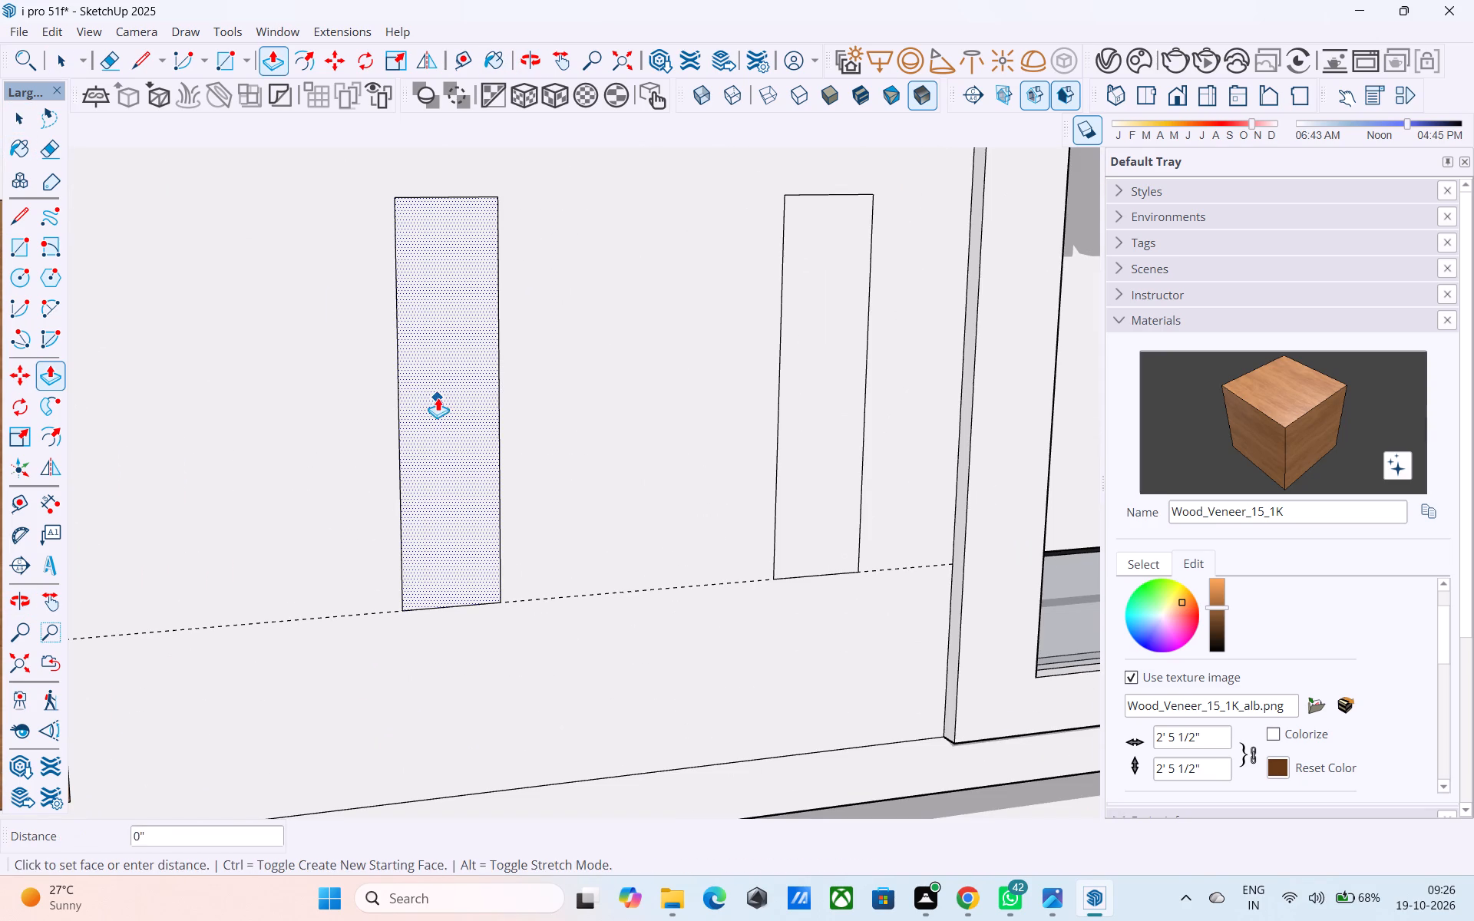
click(437, 359)
double_click(798, 355)
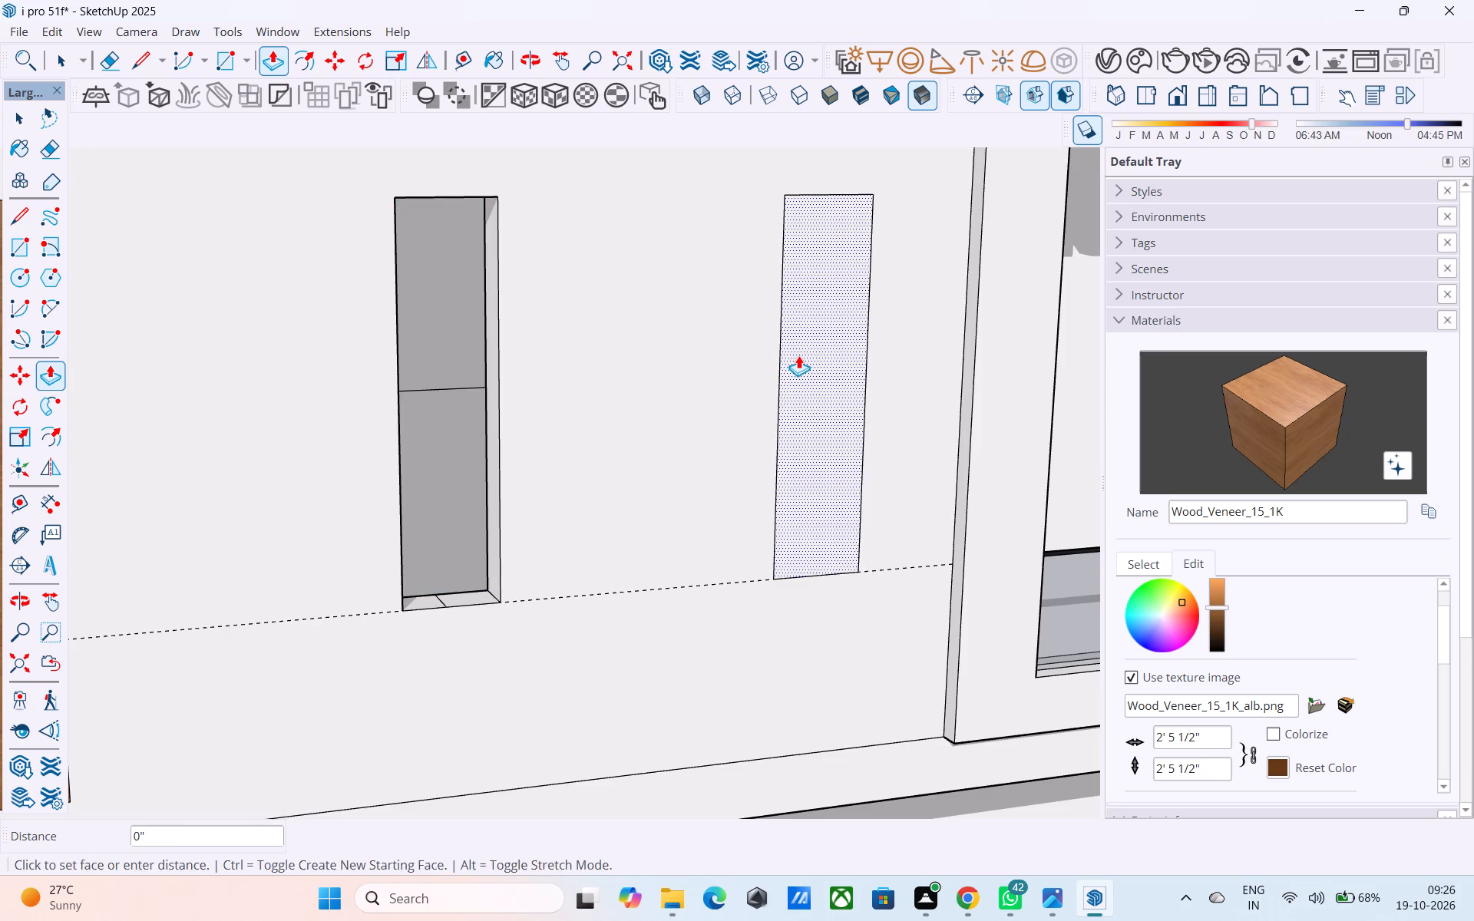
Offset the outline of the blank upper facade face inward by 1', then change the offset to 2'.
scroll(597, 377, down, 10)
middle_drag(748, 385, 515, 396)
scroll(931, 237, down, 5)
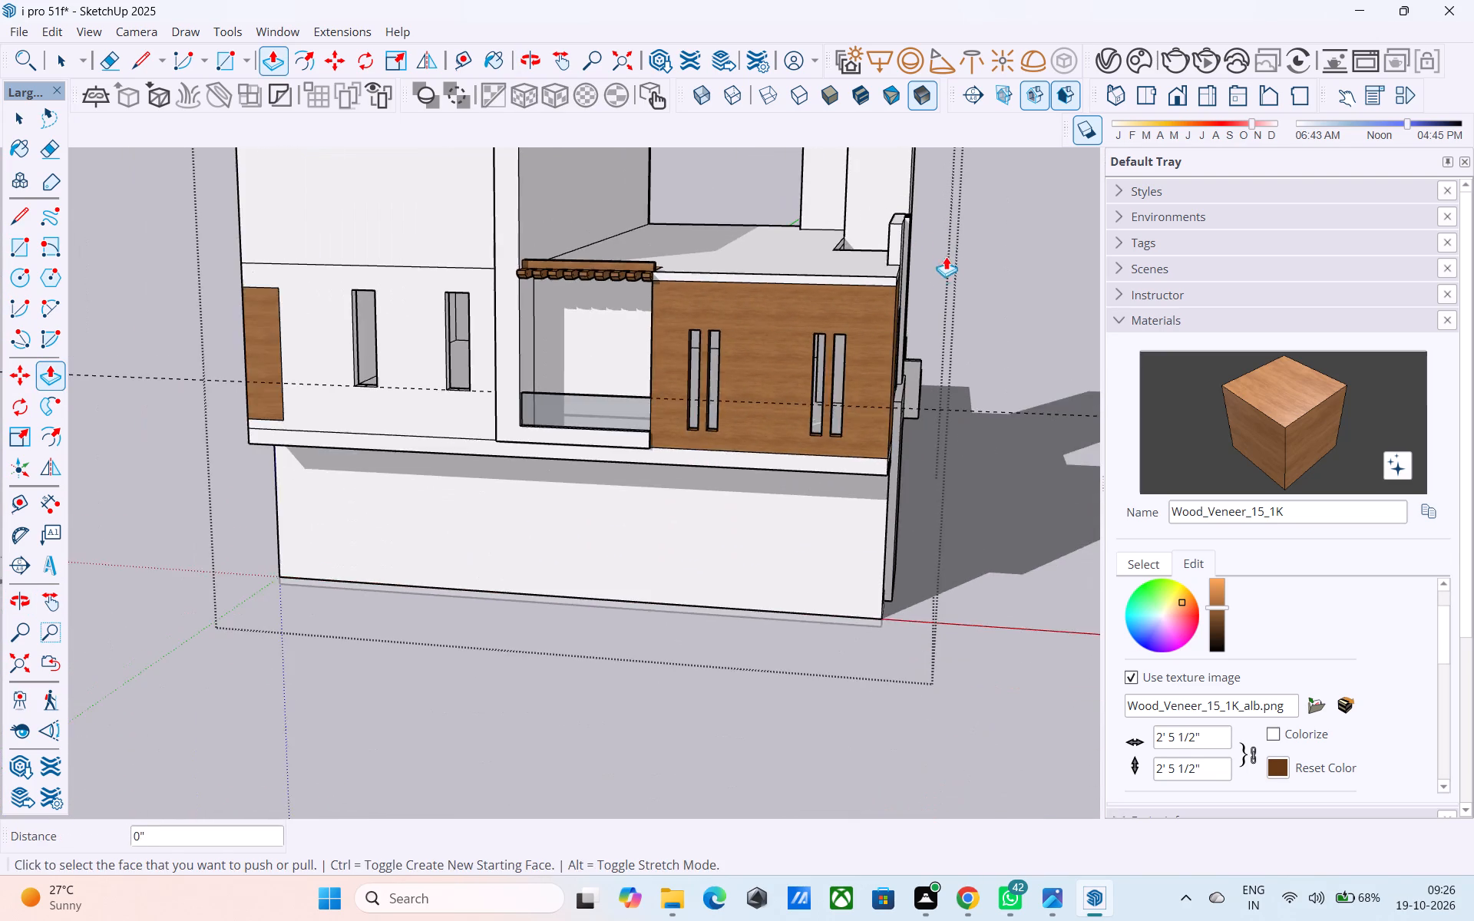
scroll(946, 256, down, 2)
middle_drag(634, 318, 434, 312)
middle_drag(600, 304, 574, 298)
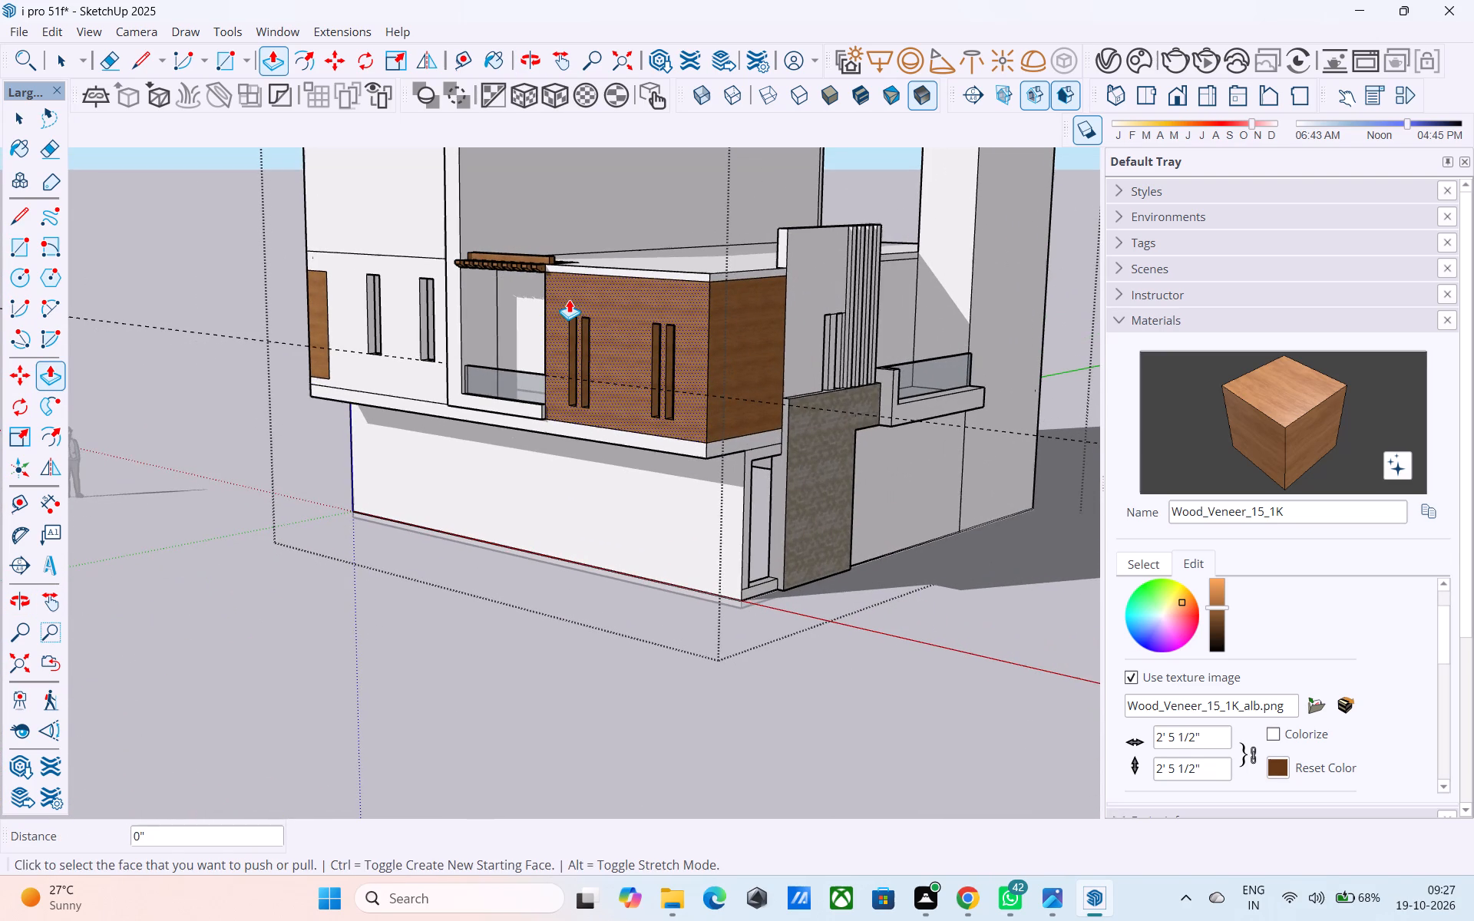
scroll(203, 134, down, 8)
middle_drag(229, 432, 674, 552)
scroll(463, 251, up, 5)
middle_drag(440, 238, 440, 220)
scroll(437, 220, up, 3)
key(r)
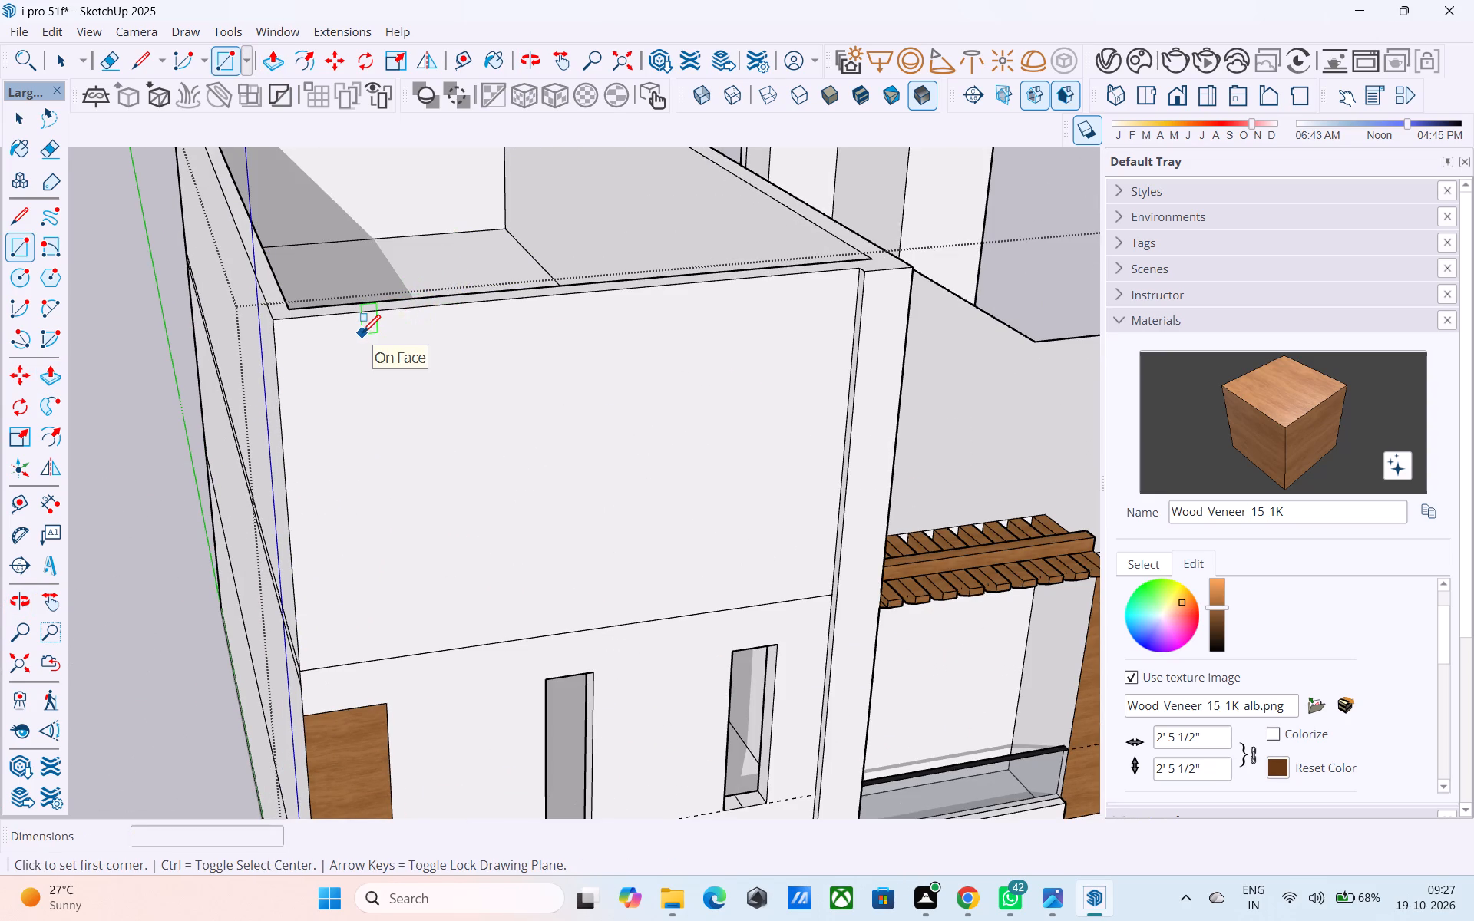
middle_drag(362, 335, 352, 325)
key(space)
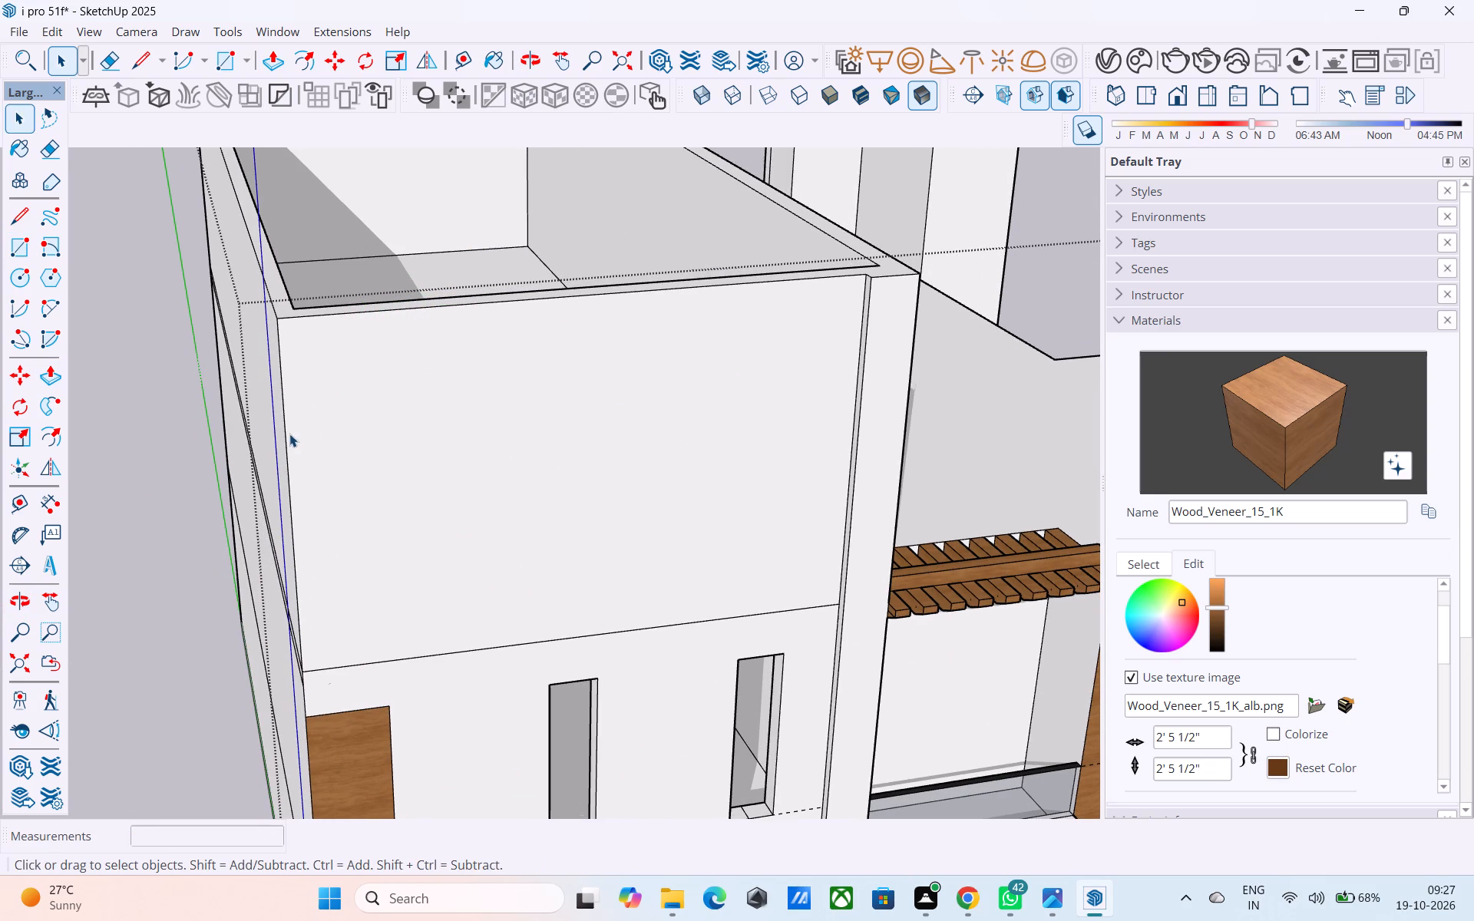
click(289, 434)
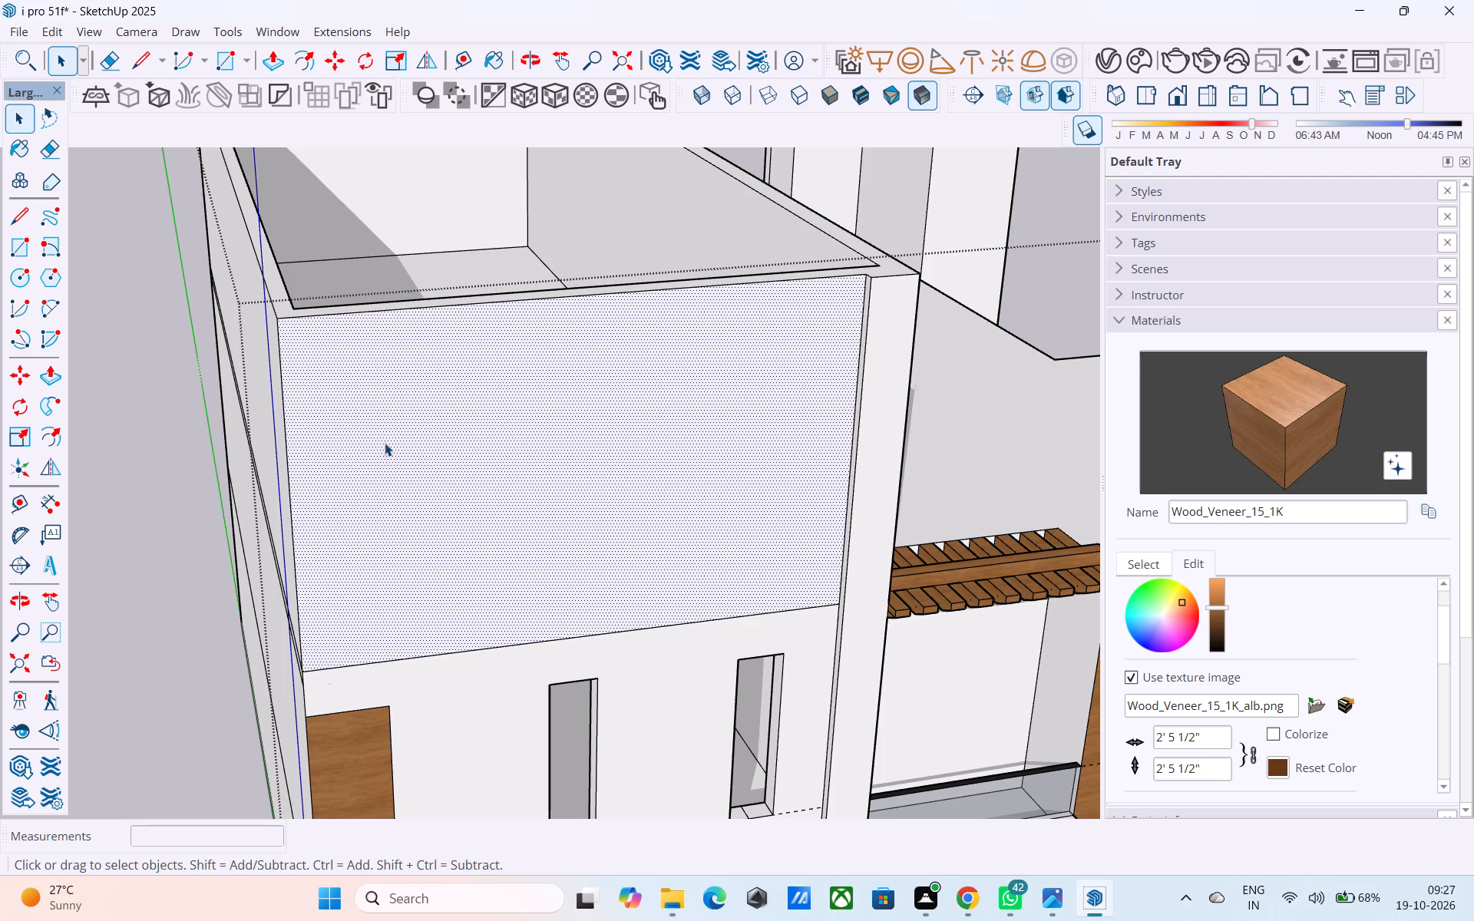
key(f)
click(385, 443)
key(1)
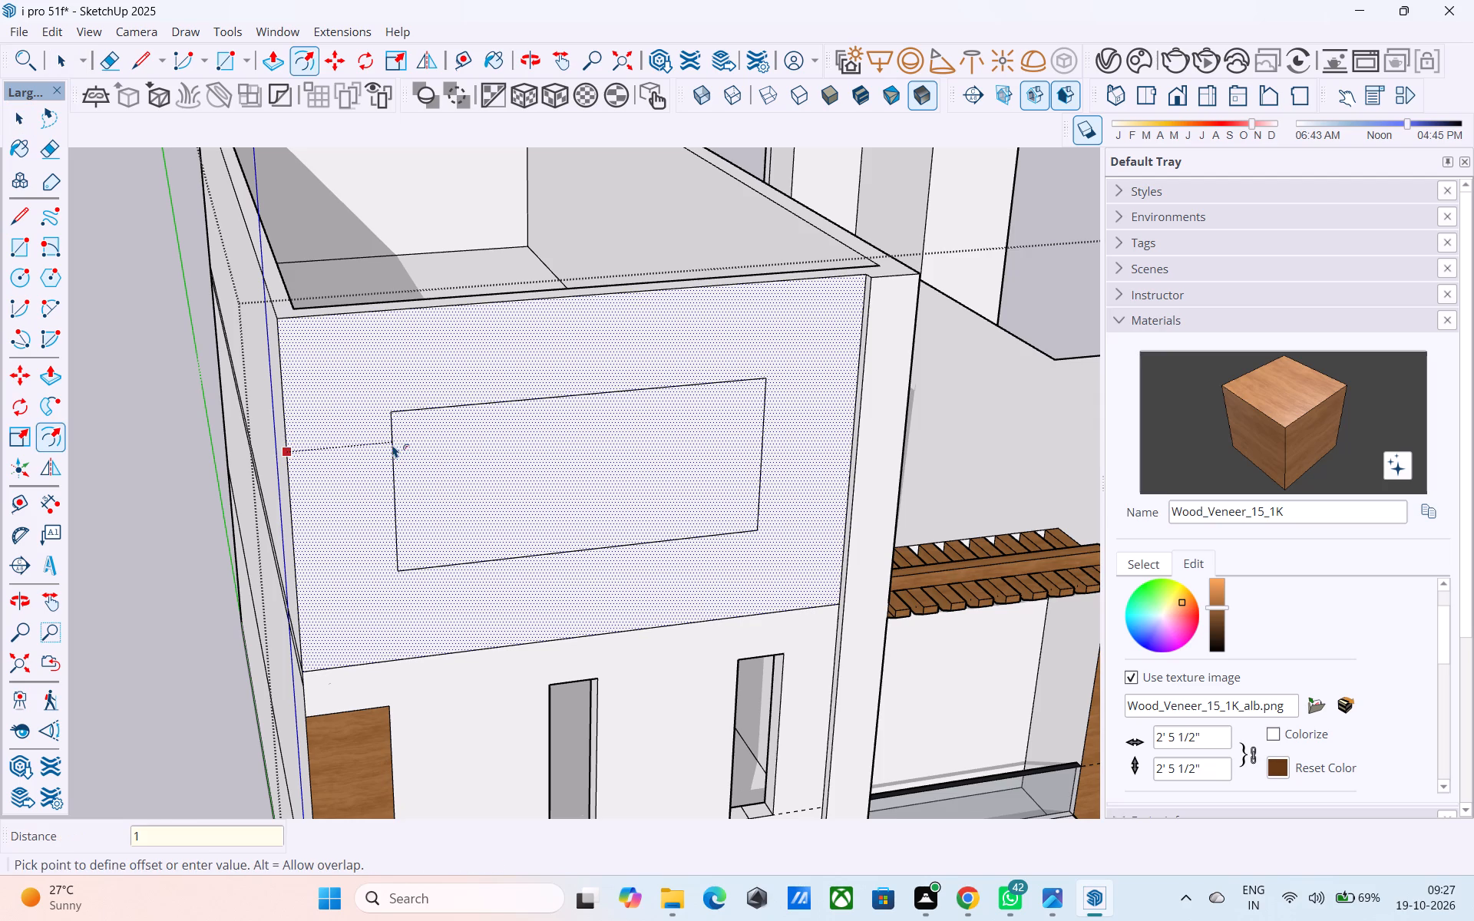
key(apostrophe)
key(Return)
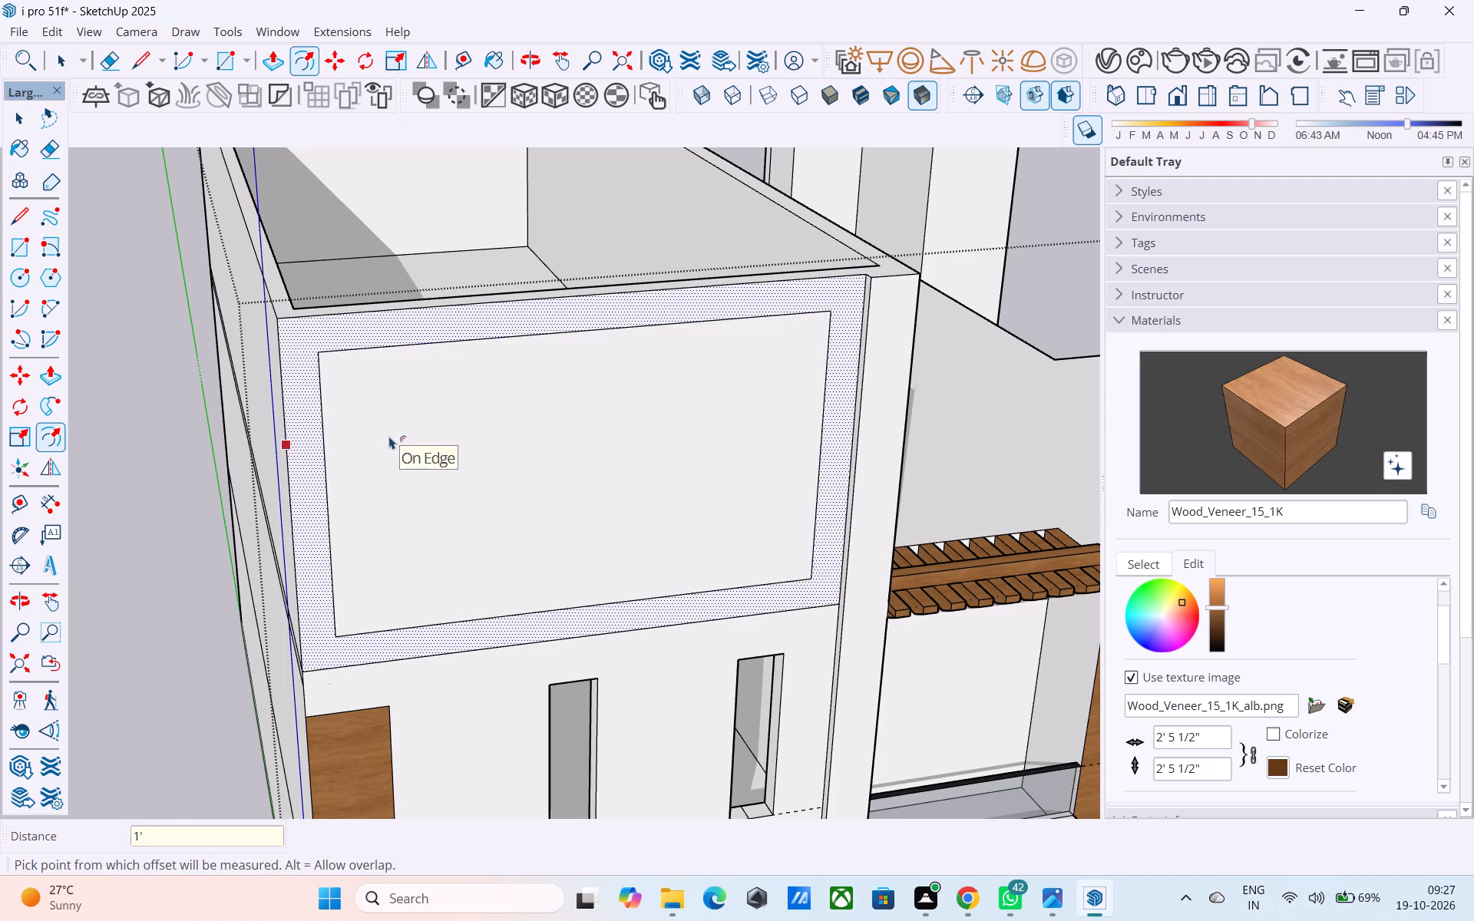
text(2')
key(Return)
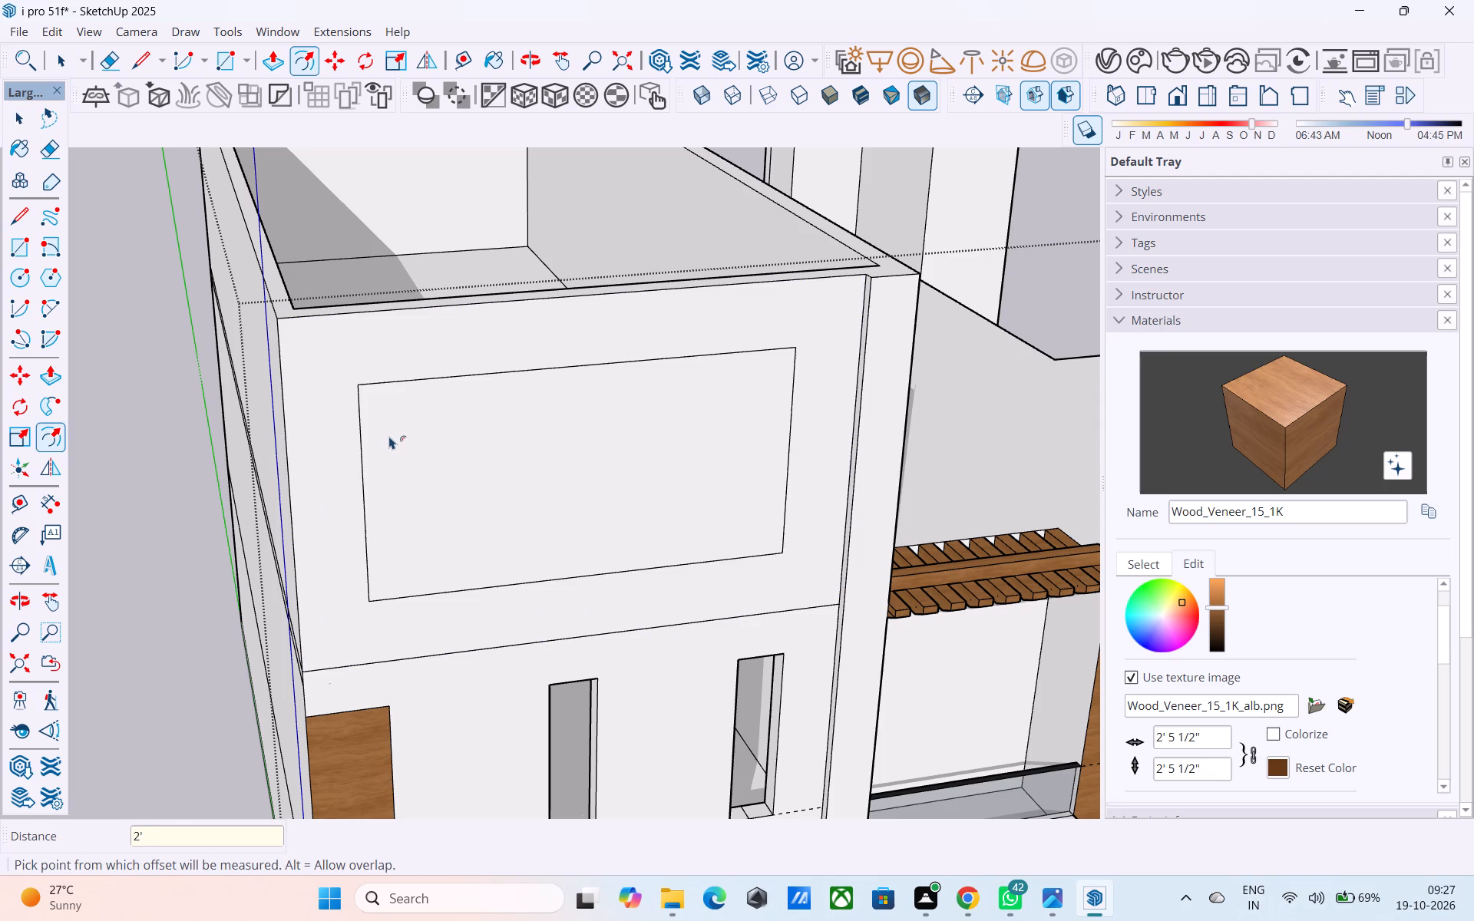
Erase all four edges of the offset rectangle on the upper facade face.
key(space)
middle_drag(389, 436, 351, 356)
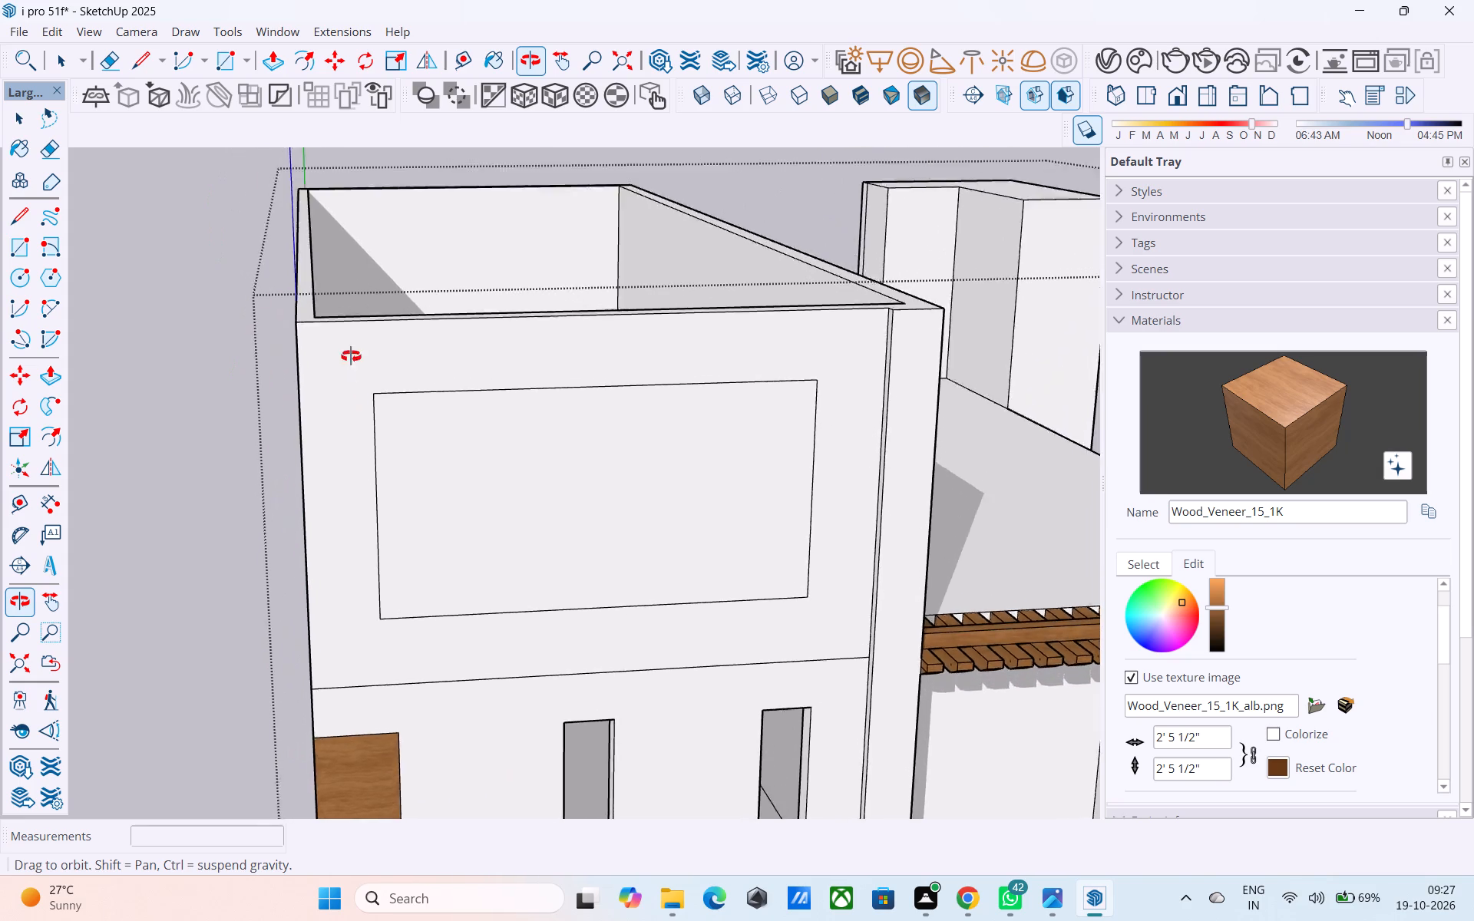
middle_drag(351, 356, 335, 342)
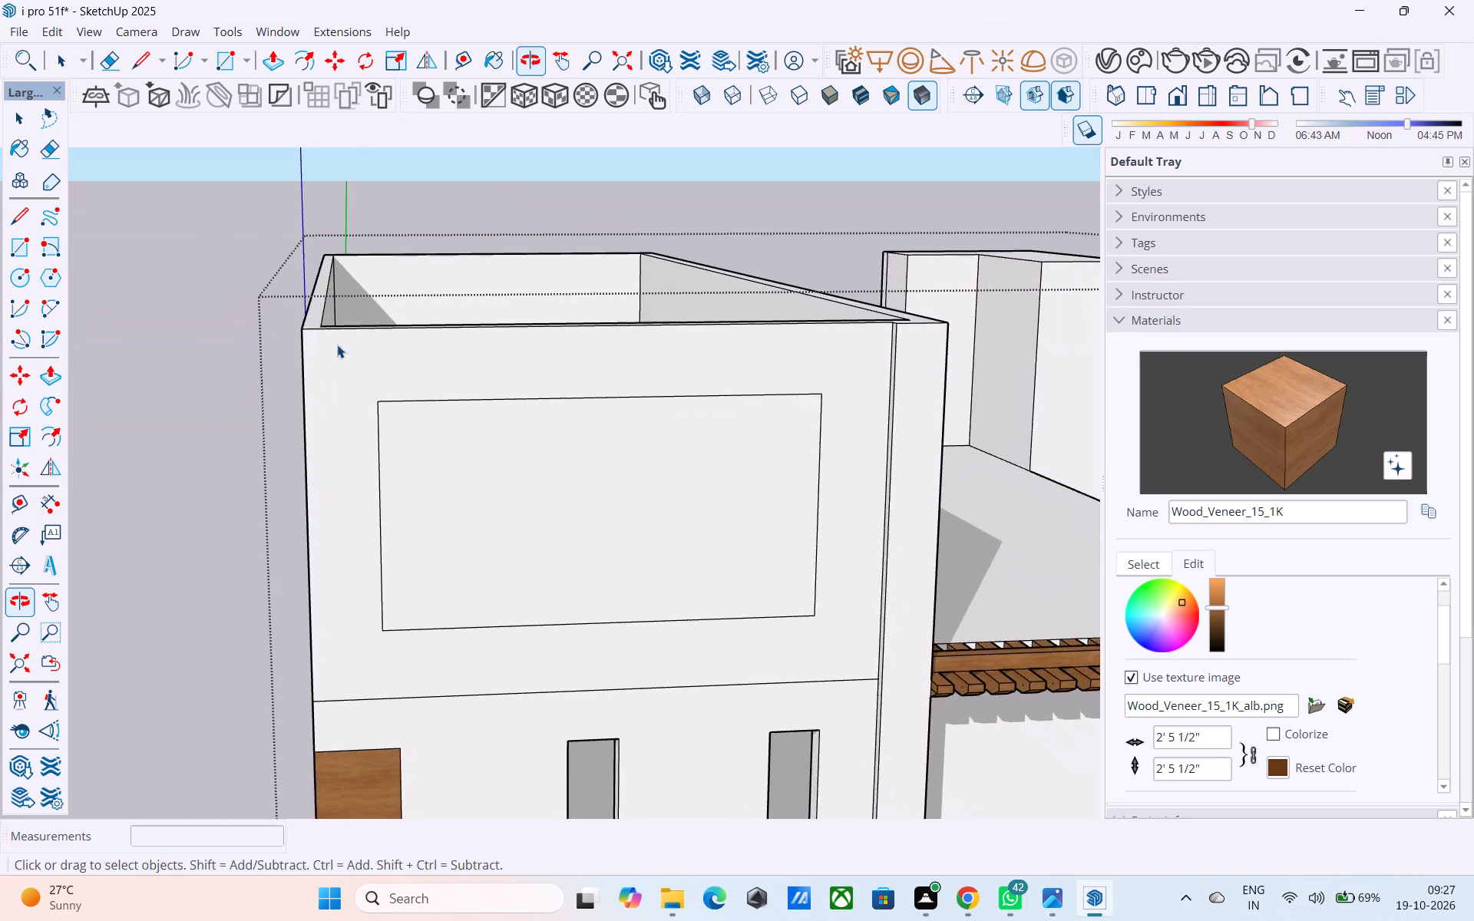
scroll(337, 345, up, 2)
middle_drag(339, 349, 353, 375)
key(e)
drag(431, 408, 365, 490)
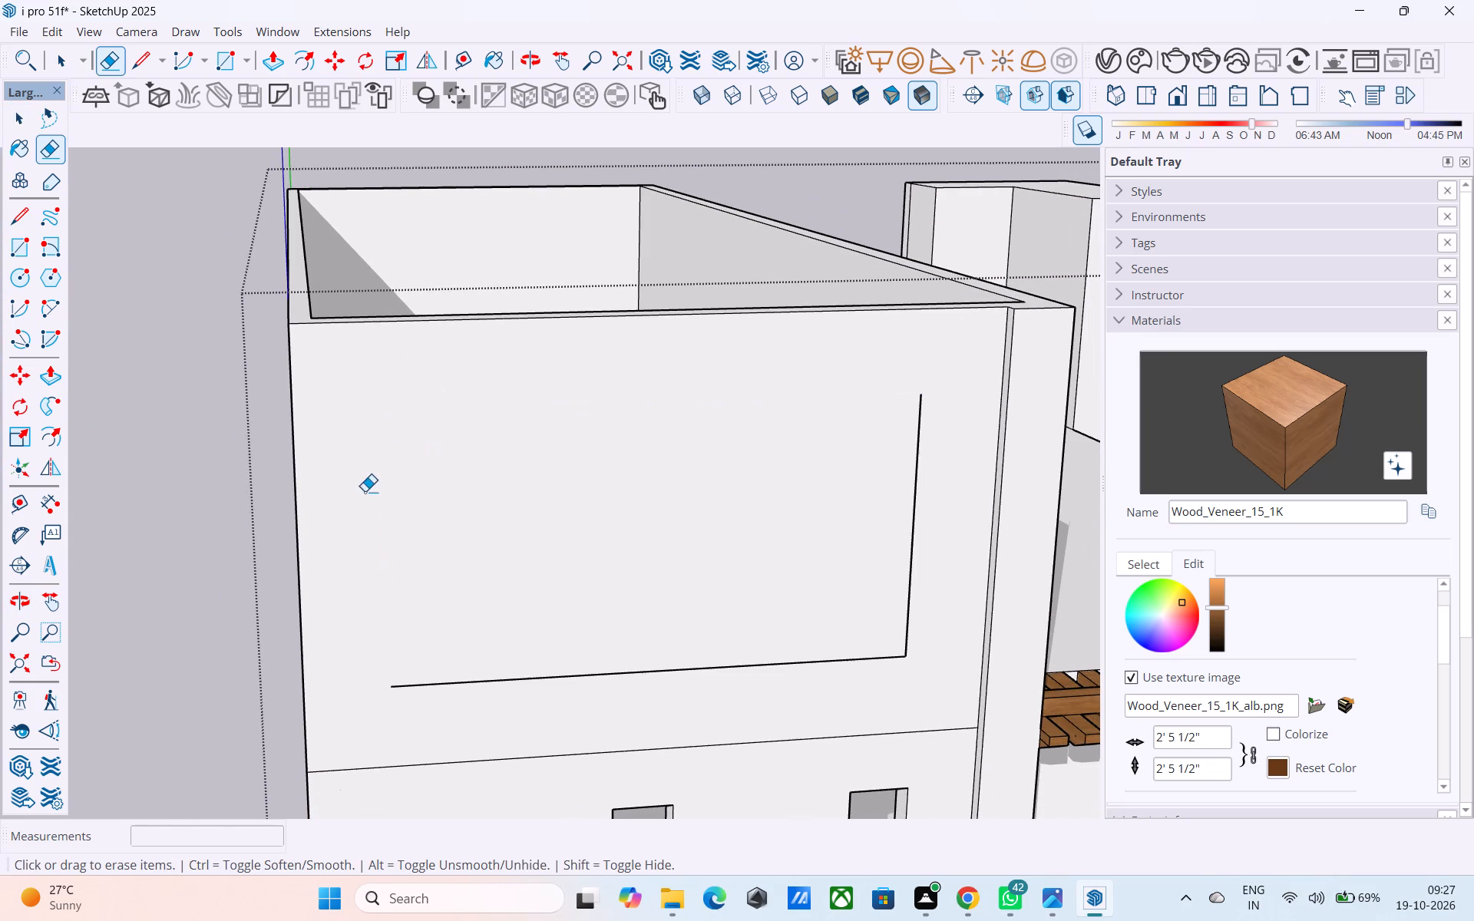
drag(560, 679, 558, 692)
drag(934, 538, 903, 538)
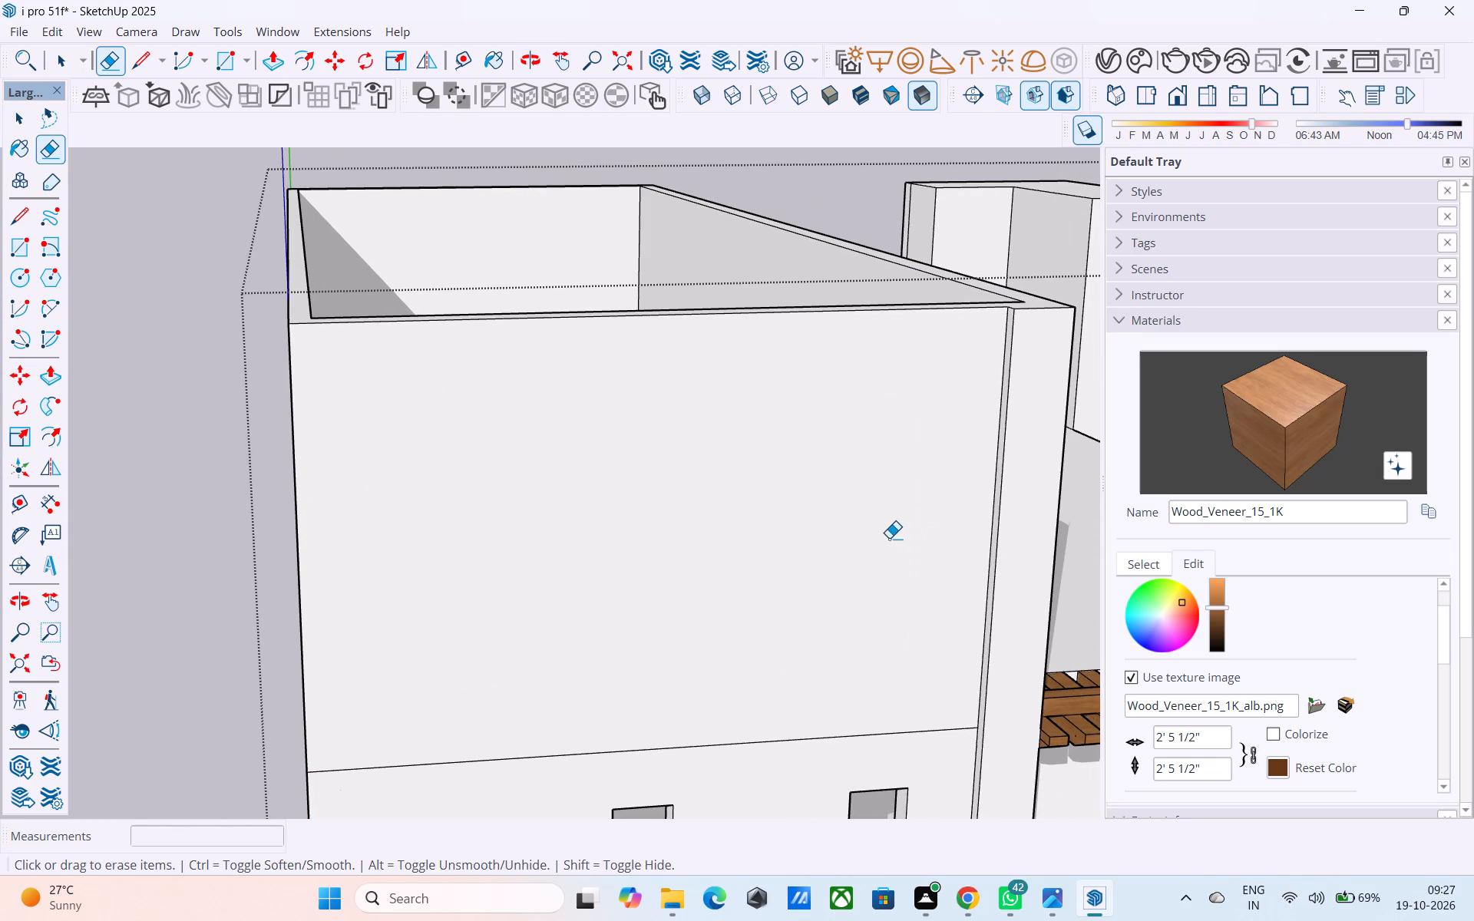
Offset the outline of the upper facade face inward by 1.5'.
key(space)
click(864, 536)
key(f)
click(854, 542)
text(1.5)
key(apostrophe)
key(Return)
Pull the inner rectangle of the upper facade outward 6" to form a raised panel.
key(space)
click(851, 523)
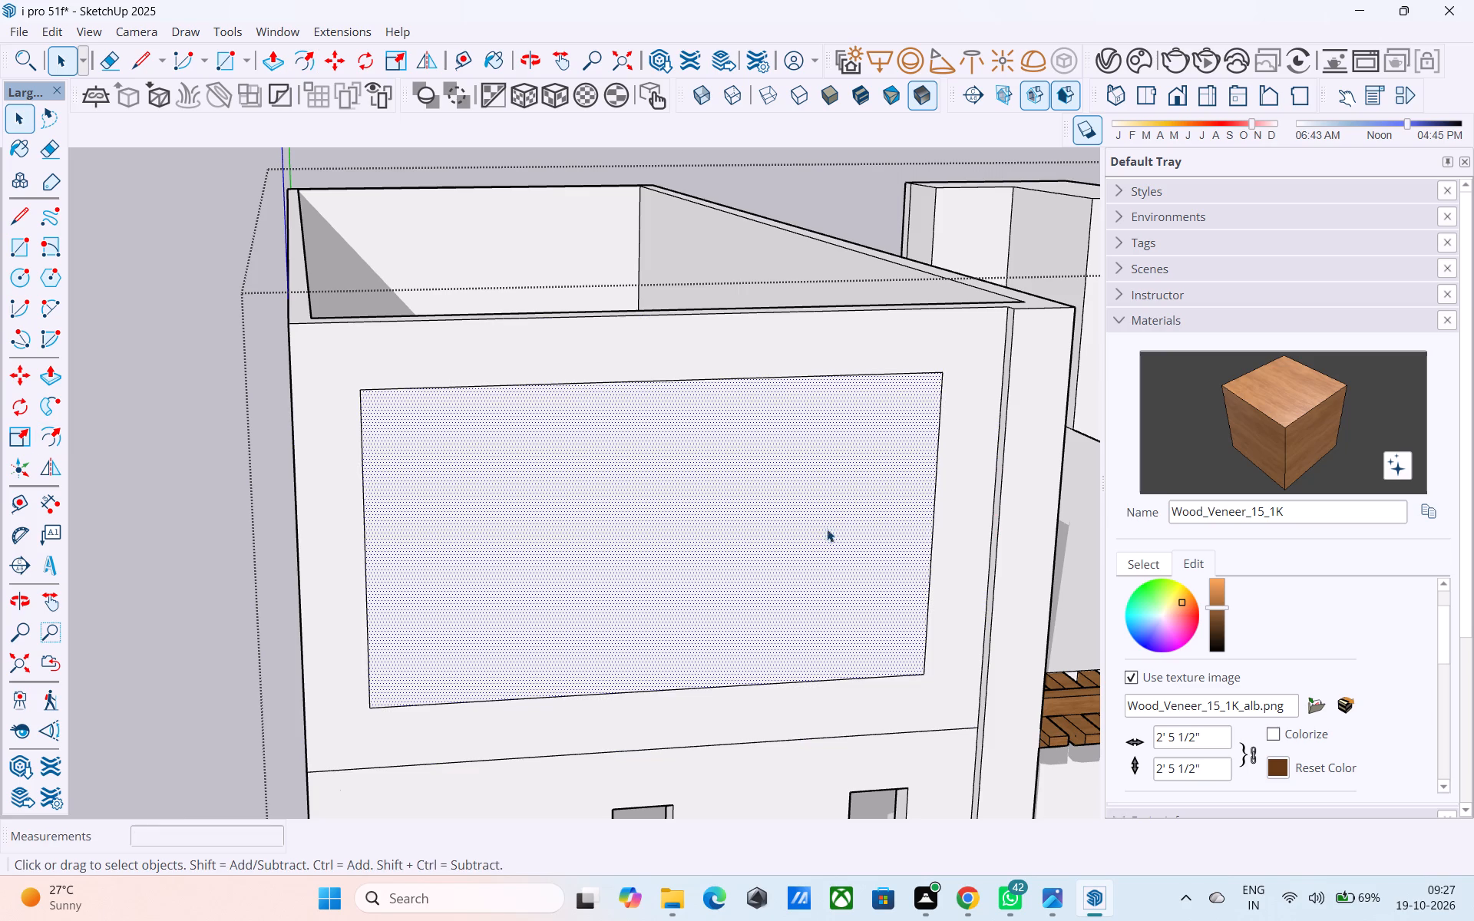
key(p)
click(811, 533)
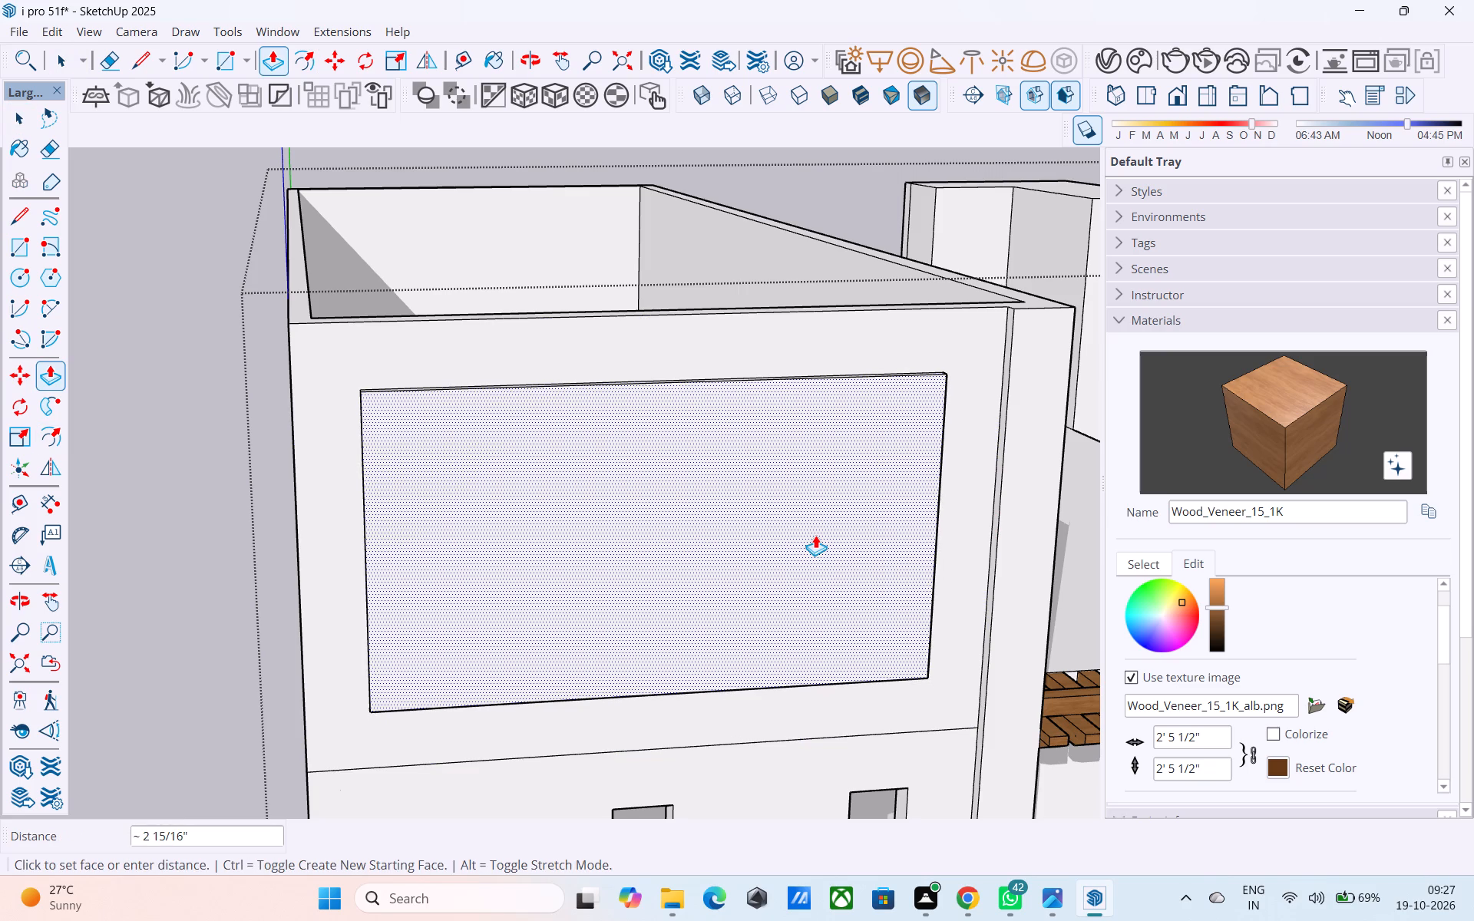
key(6)
key(shift+quotedbl)
key(Return)
key(space)
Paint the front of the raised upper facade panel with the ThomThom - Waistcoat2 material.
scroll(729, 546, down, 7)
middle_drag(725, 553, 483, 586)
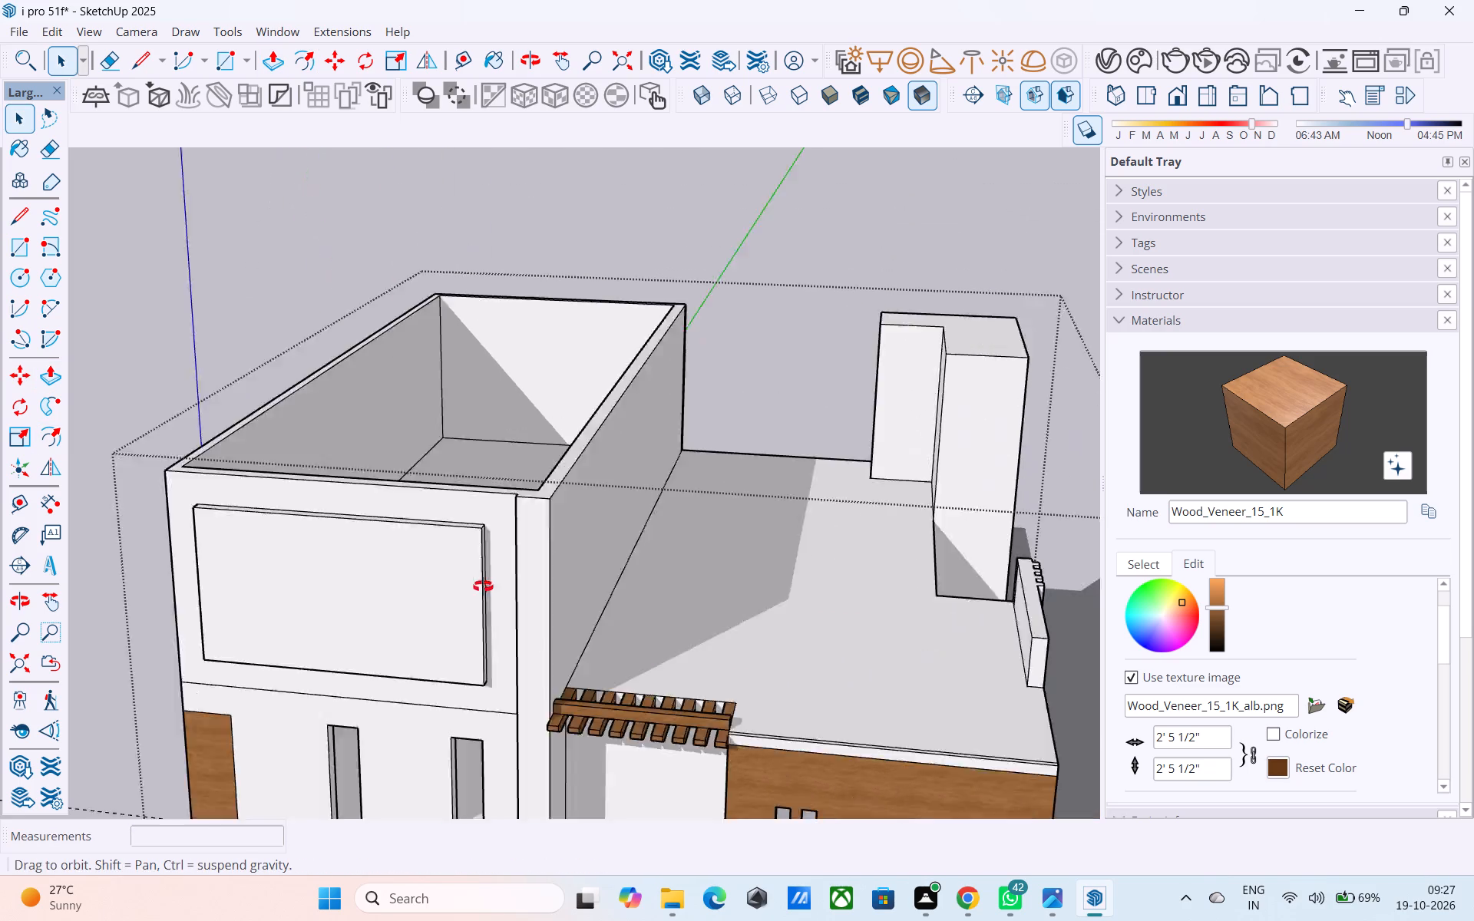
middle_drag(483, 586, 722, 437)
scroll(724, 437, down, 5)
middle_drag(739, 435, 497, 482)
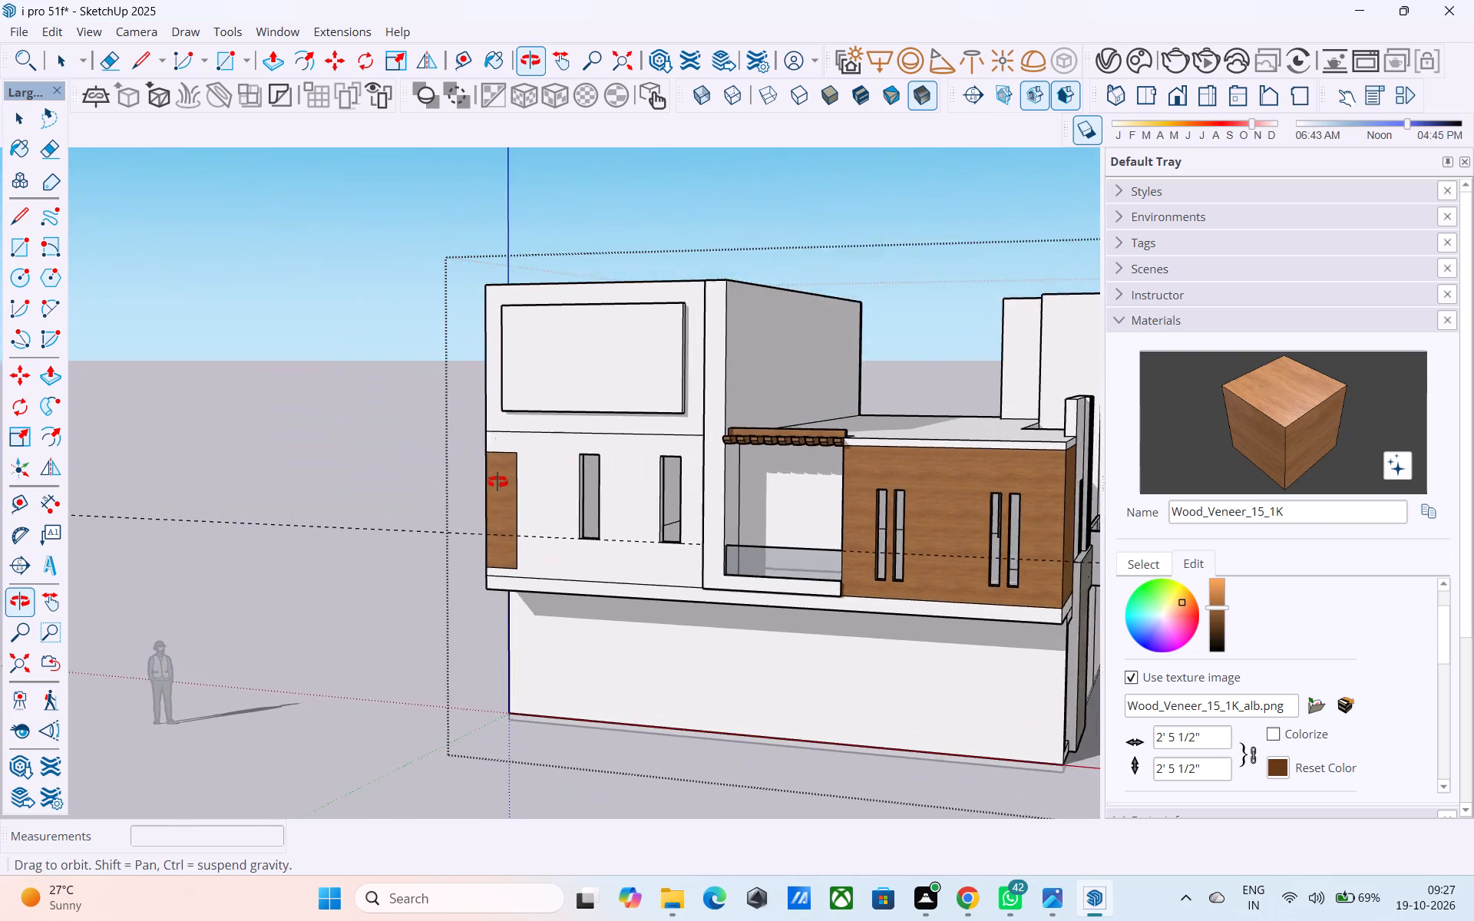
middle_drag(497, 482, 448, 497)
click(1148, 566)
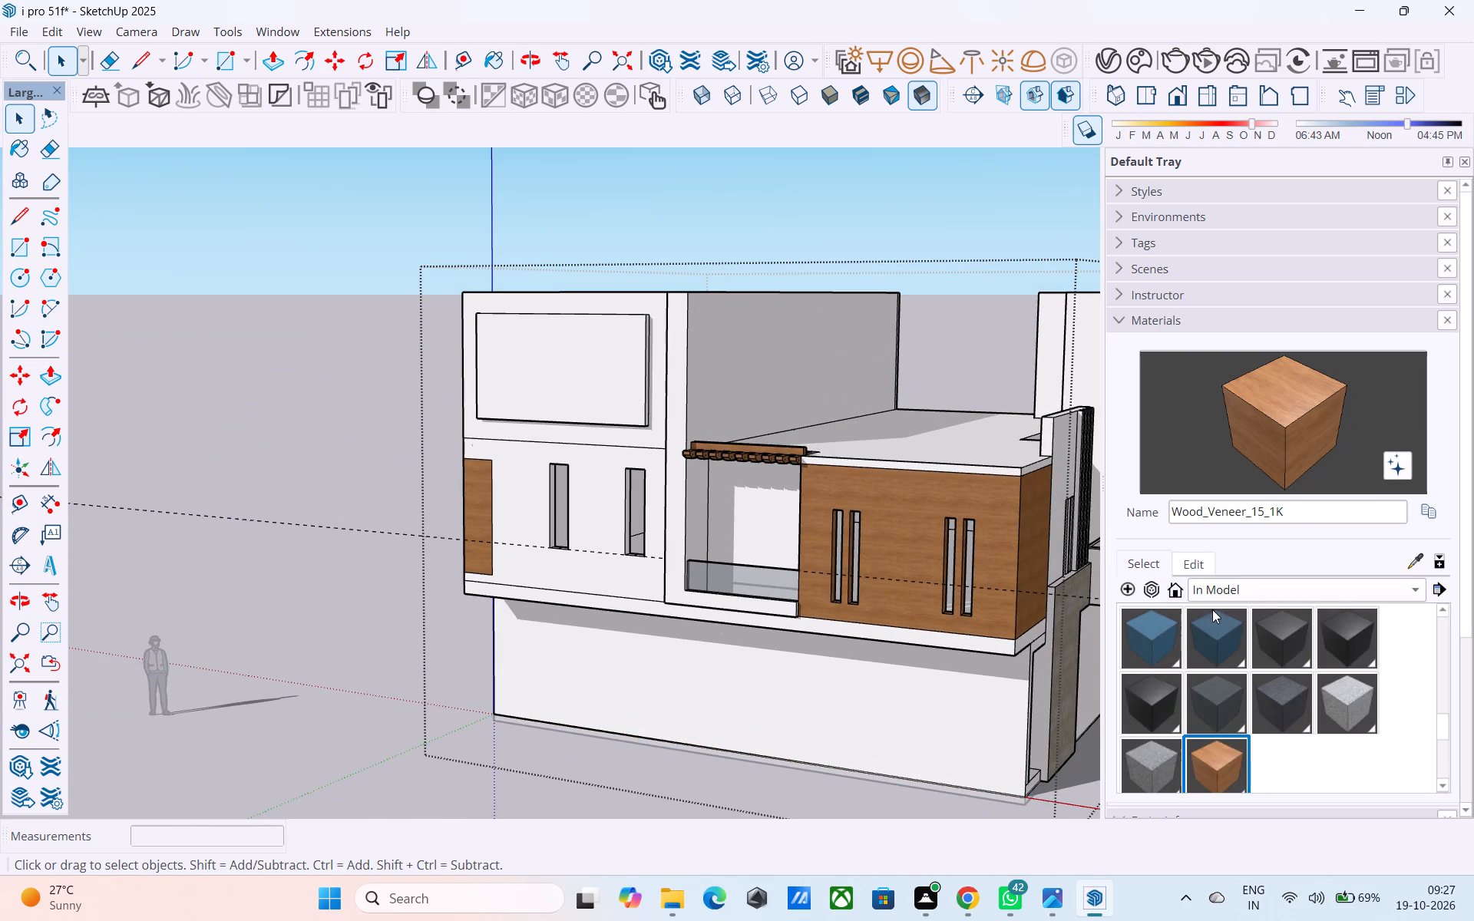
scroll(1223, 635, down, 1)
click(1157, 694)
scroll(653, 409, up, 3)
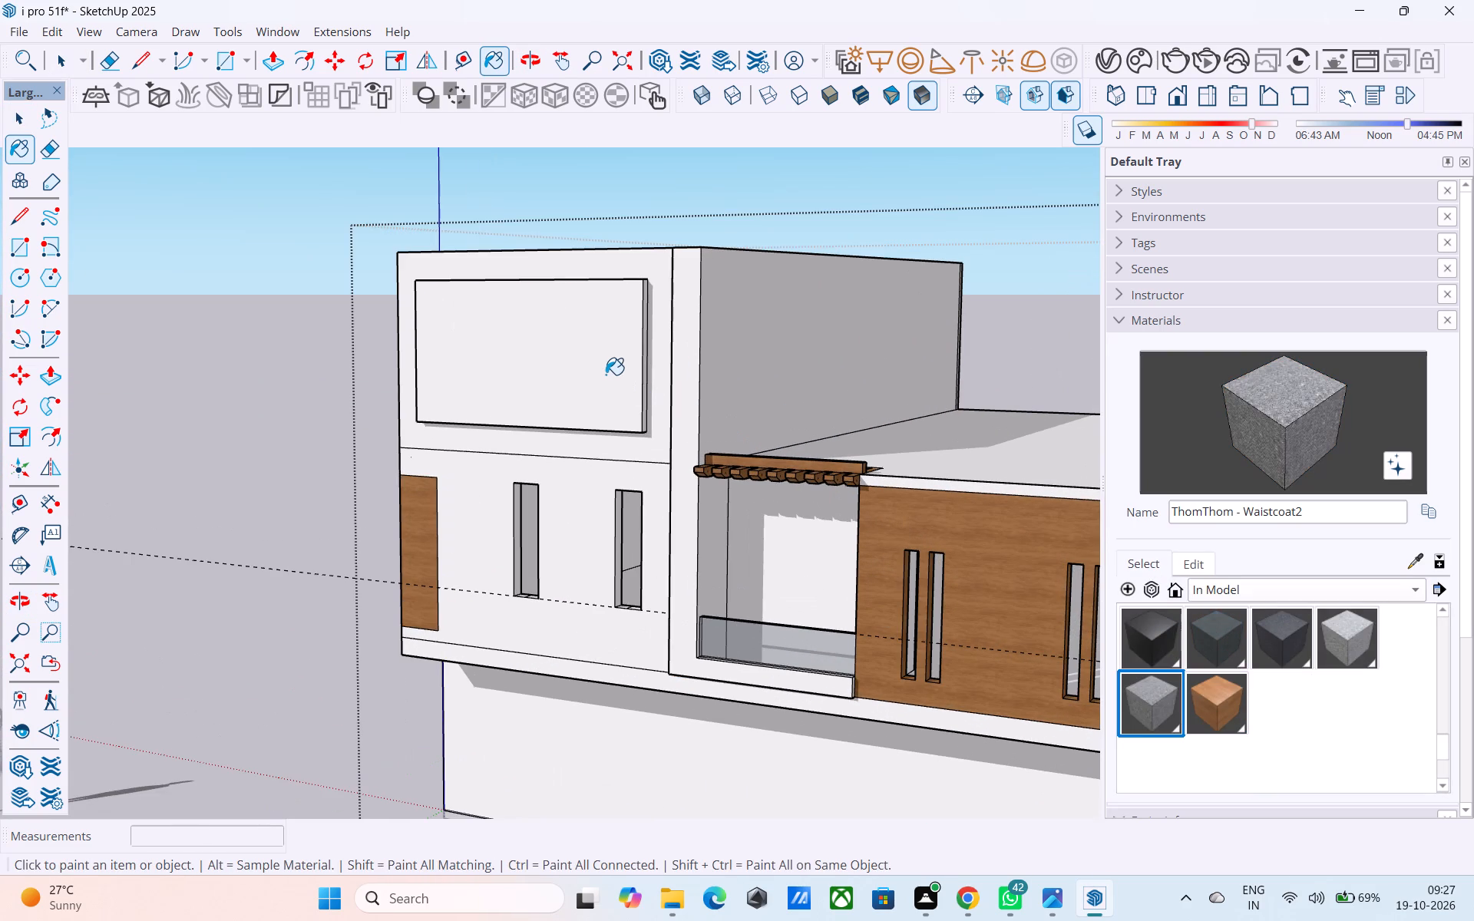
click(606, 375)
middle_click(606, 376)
Paint the front of the raised upper facade panel with the ThomThom - Waistcoat1 material.
click(1353, 637)
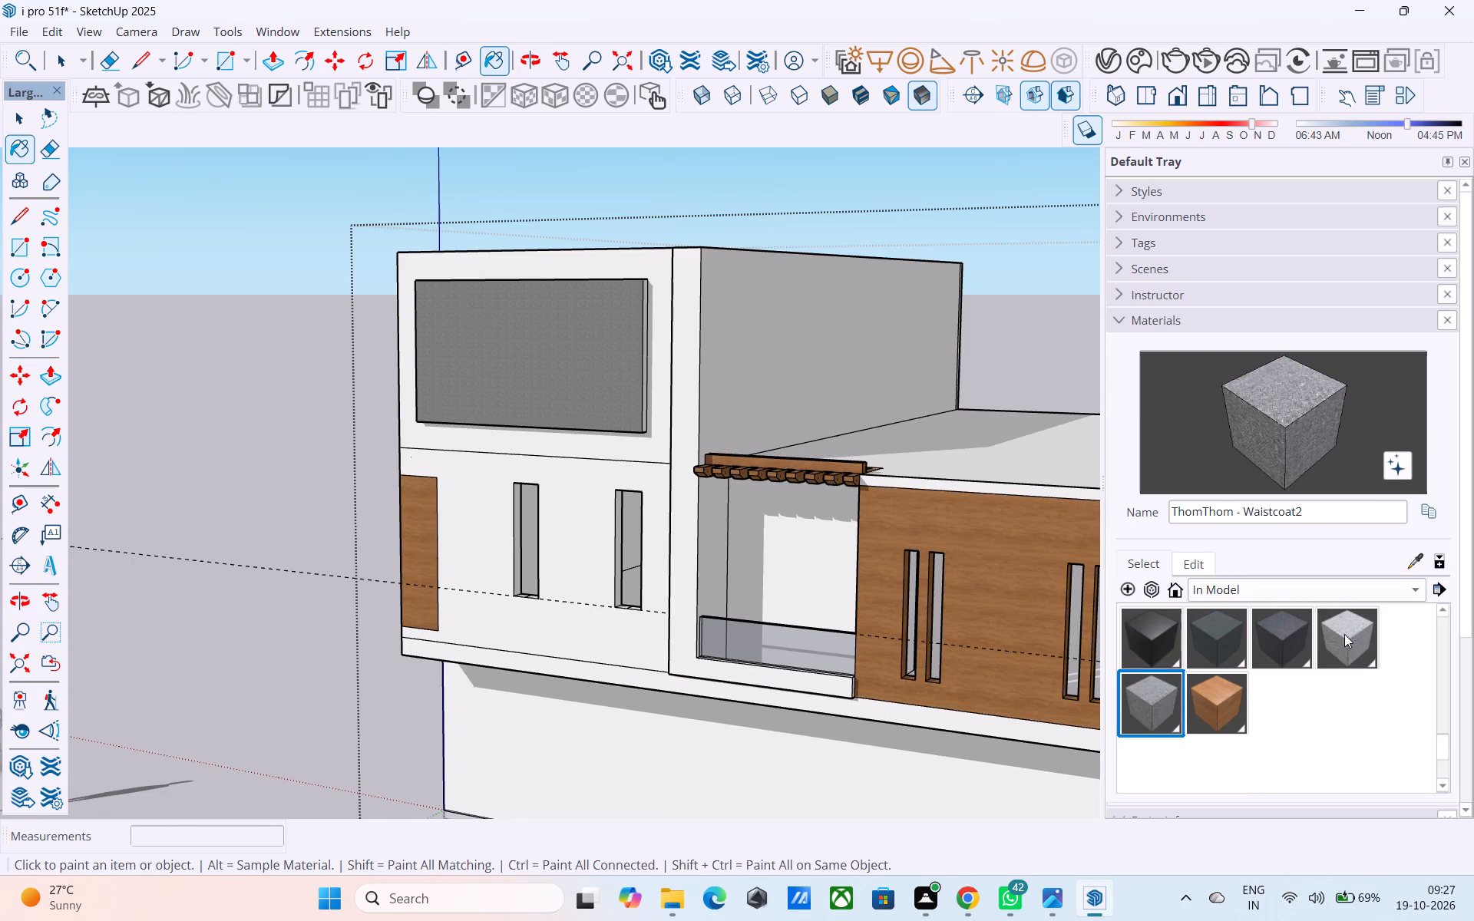
scroll(996, 546, up, 1)
scroll(680, 382, up, 4)
click(522, 339)
Paint the raised panel's top, bottom and both side edge faces with the ThomThom - Waistcoat1 material.
scroll(780, 356, down, 2)
middle_drag(781, 358, 801, 413)
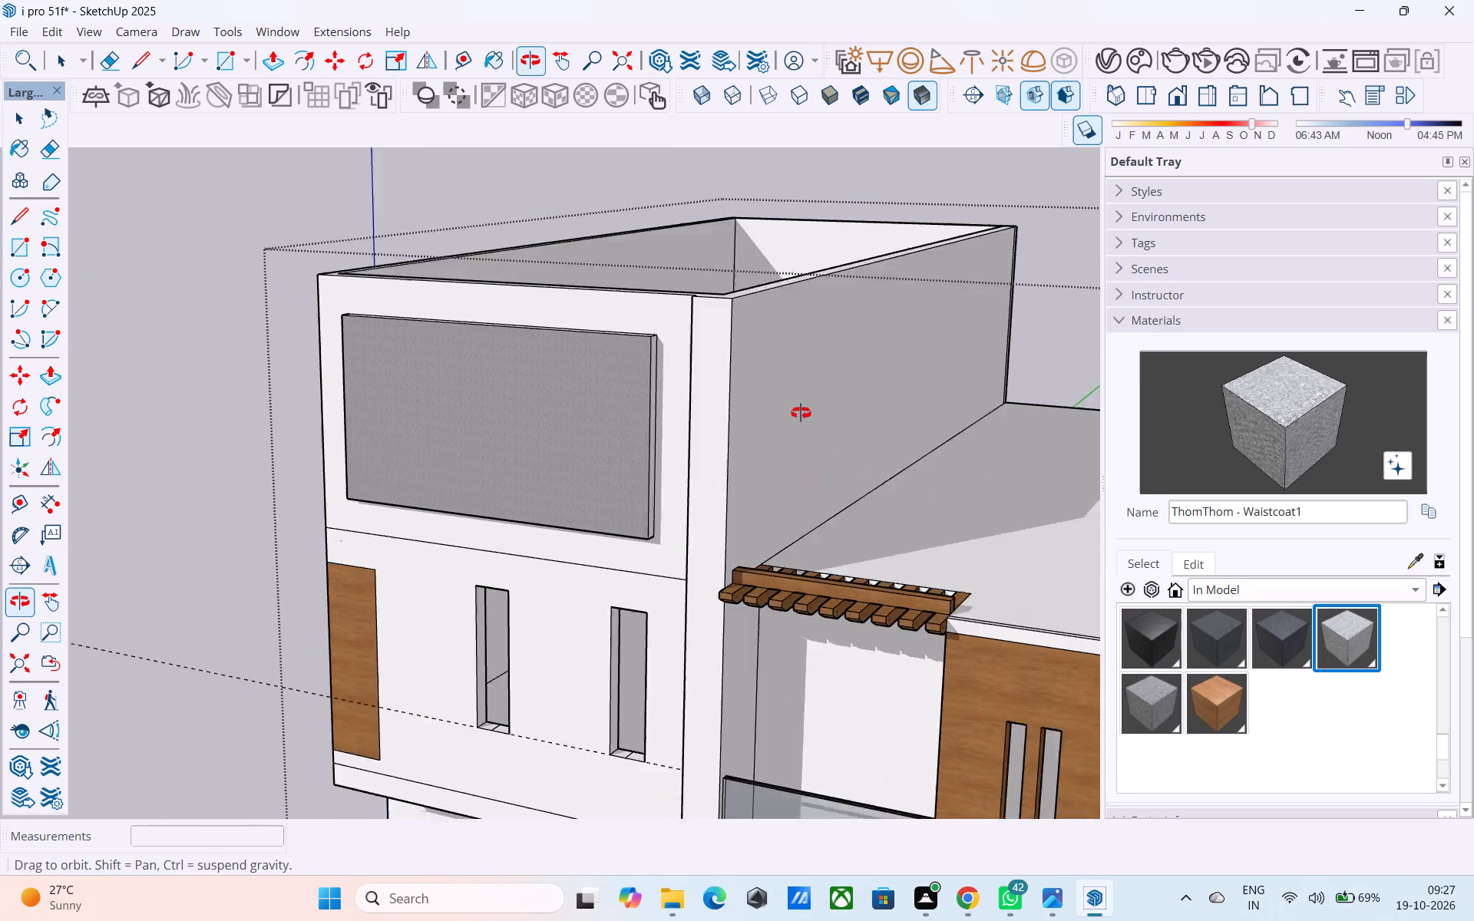
middle_drag(801, 413, 808, 487)
scroll(621, 533, up, 17)
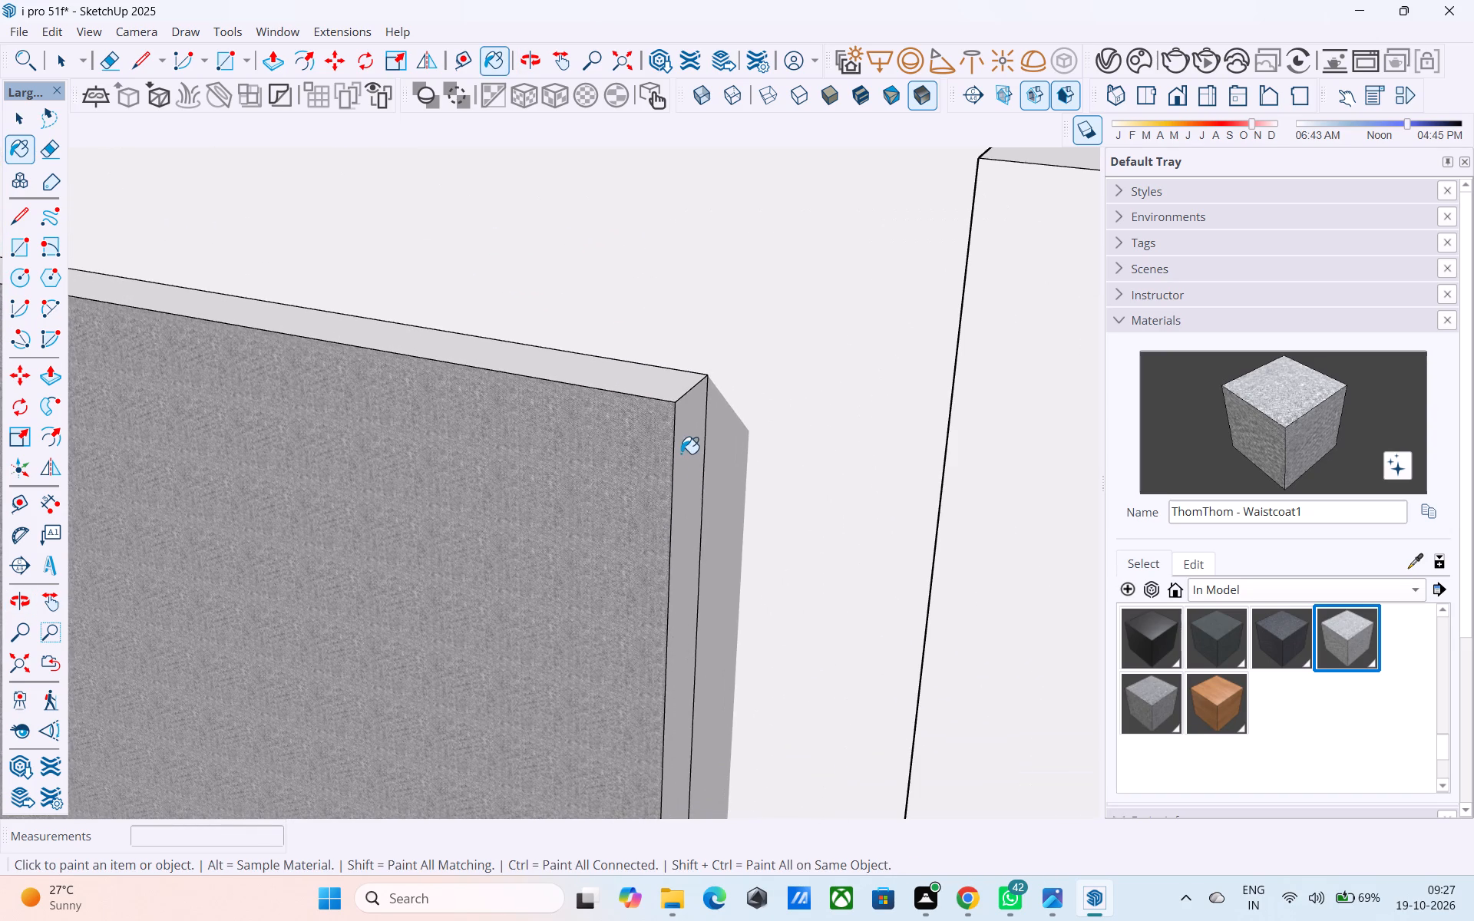
click(681, 454)
click(661, 390)
scroll(782, 384, down, 14)
middle_drag(537, 512, 765, 452)
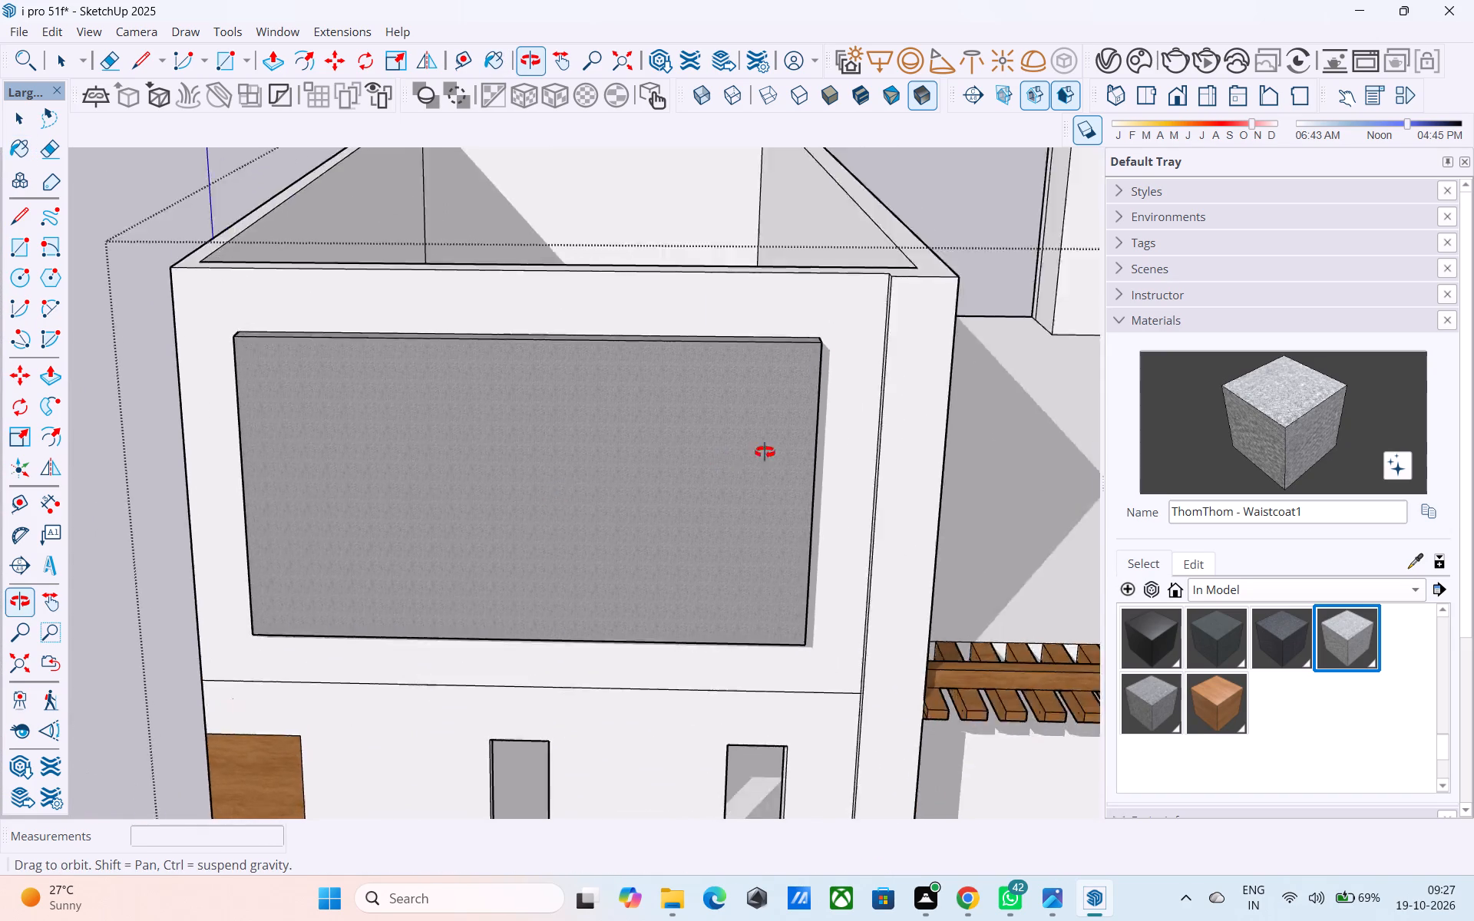
middle_drag(765, 452, 1193, 298)
middle_drag(632, 476, 757, 360)
scroll(705, 401, up, 5)
click(671, 419)
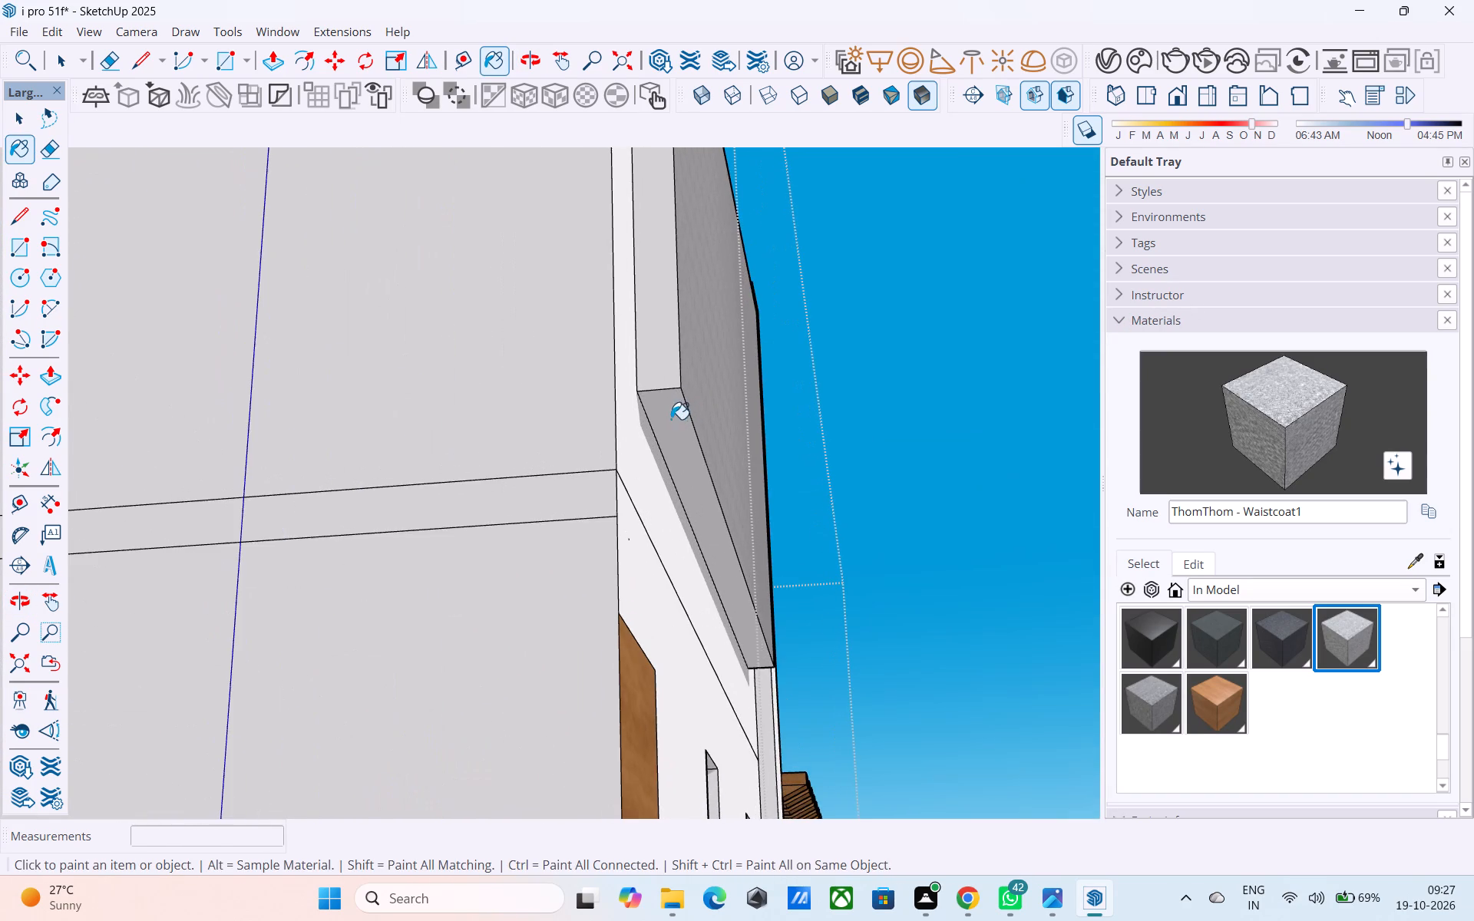
click(669, 379)
Examine the new stone panel, window openings and the building's facades from several angles.
scroll(717, 371, down, 5)
middle_drag(712, 389, 204, 565)
middle_drag(711, 439, 318, 475)
scroll(298, 474, down, 5)
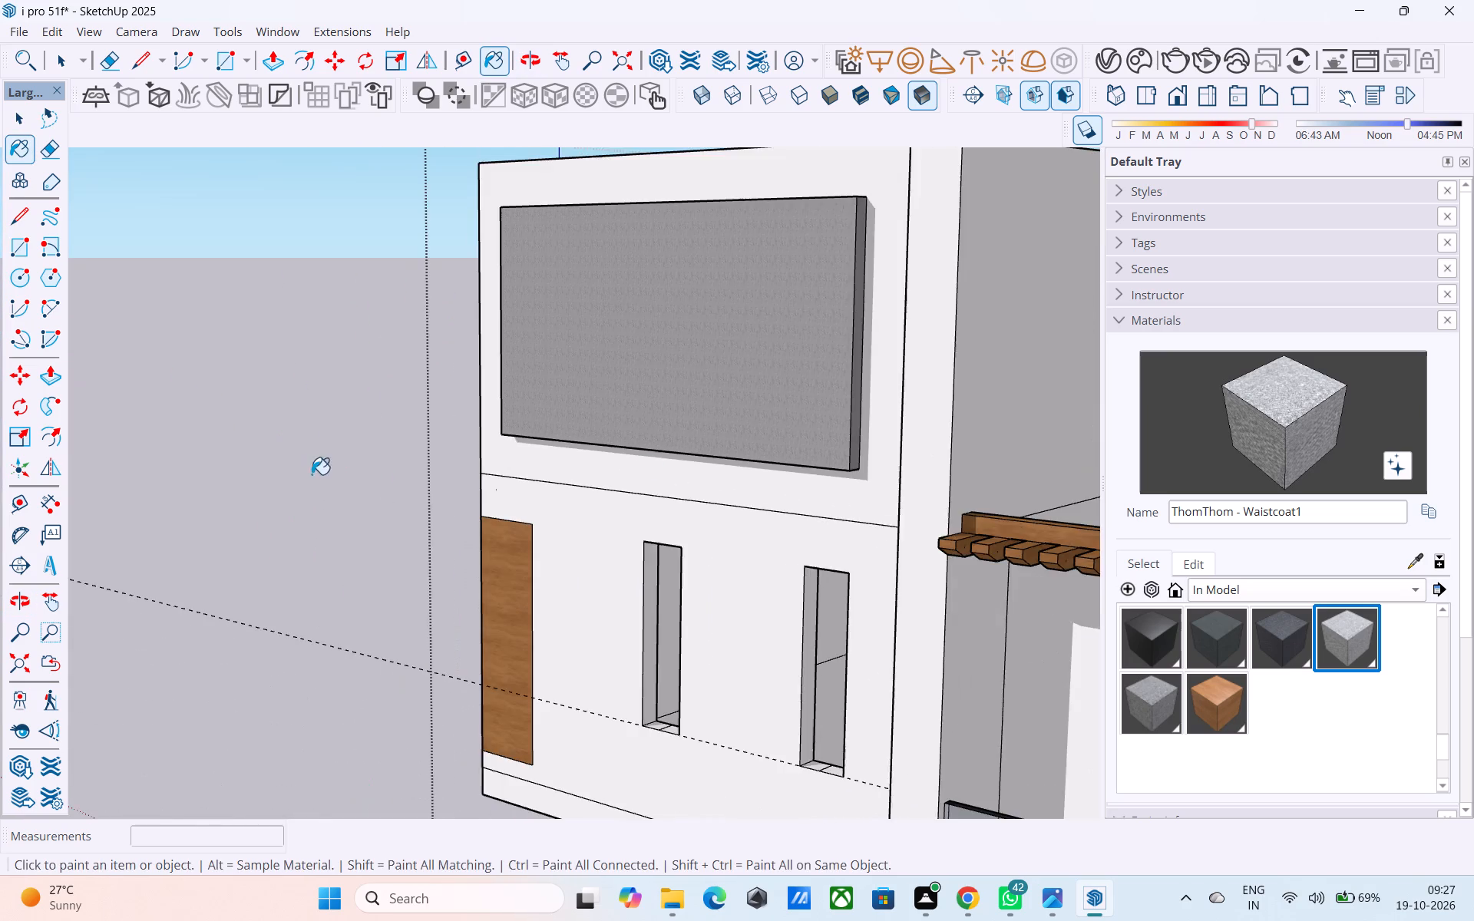
middle_drag(765, 474, 711, 531)
scroll(602, 481, down, 9)
middle_drag(560, 497, 811, 484)
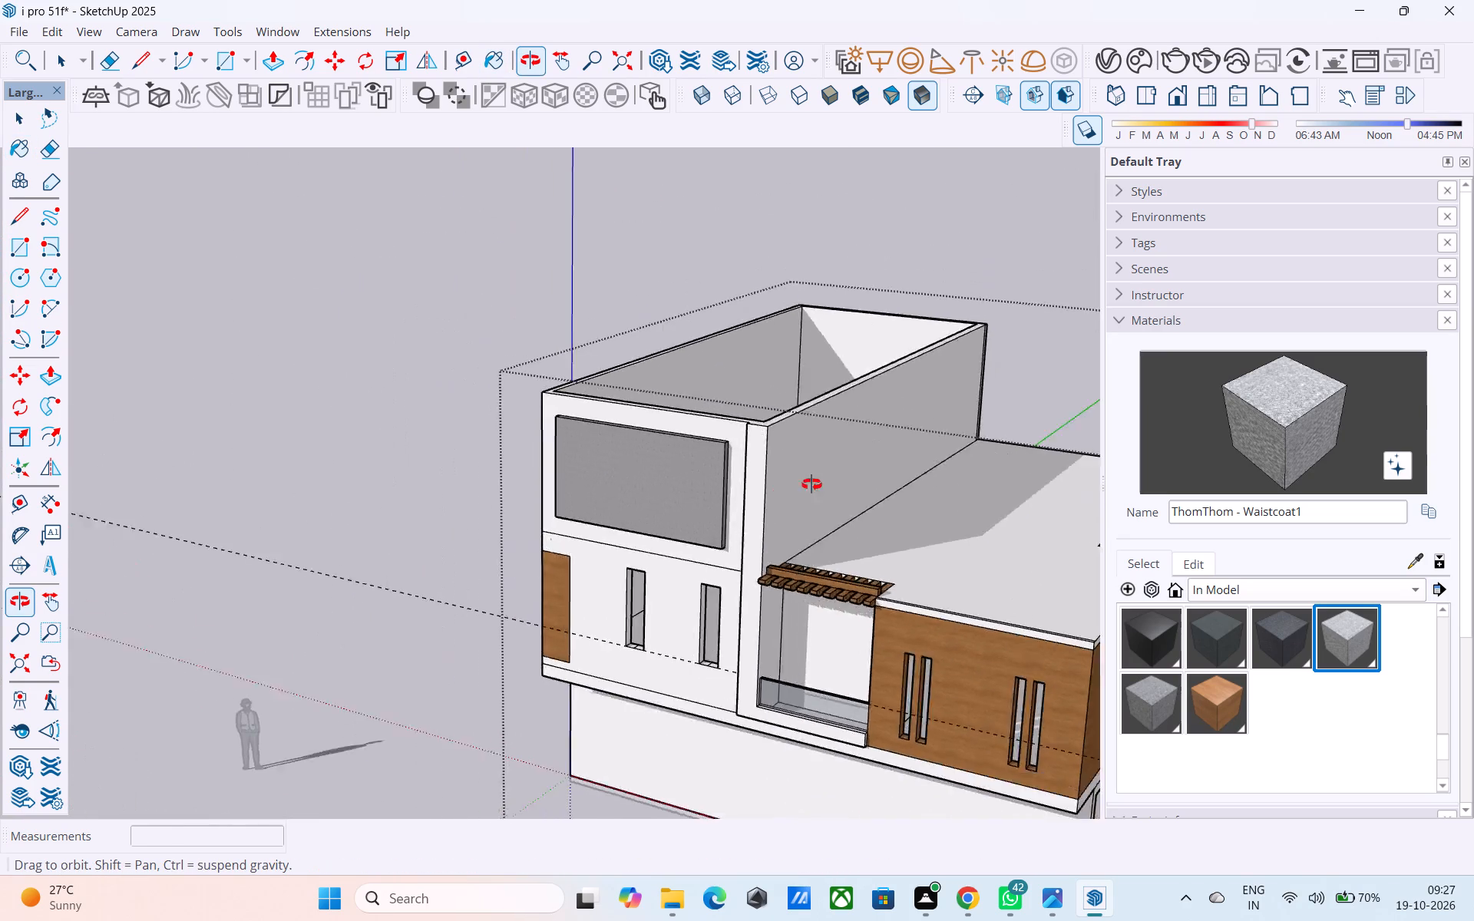
middle_drag(811, 484, 544, 565)
scroll(544, 565, up, 5)
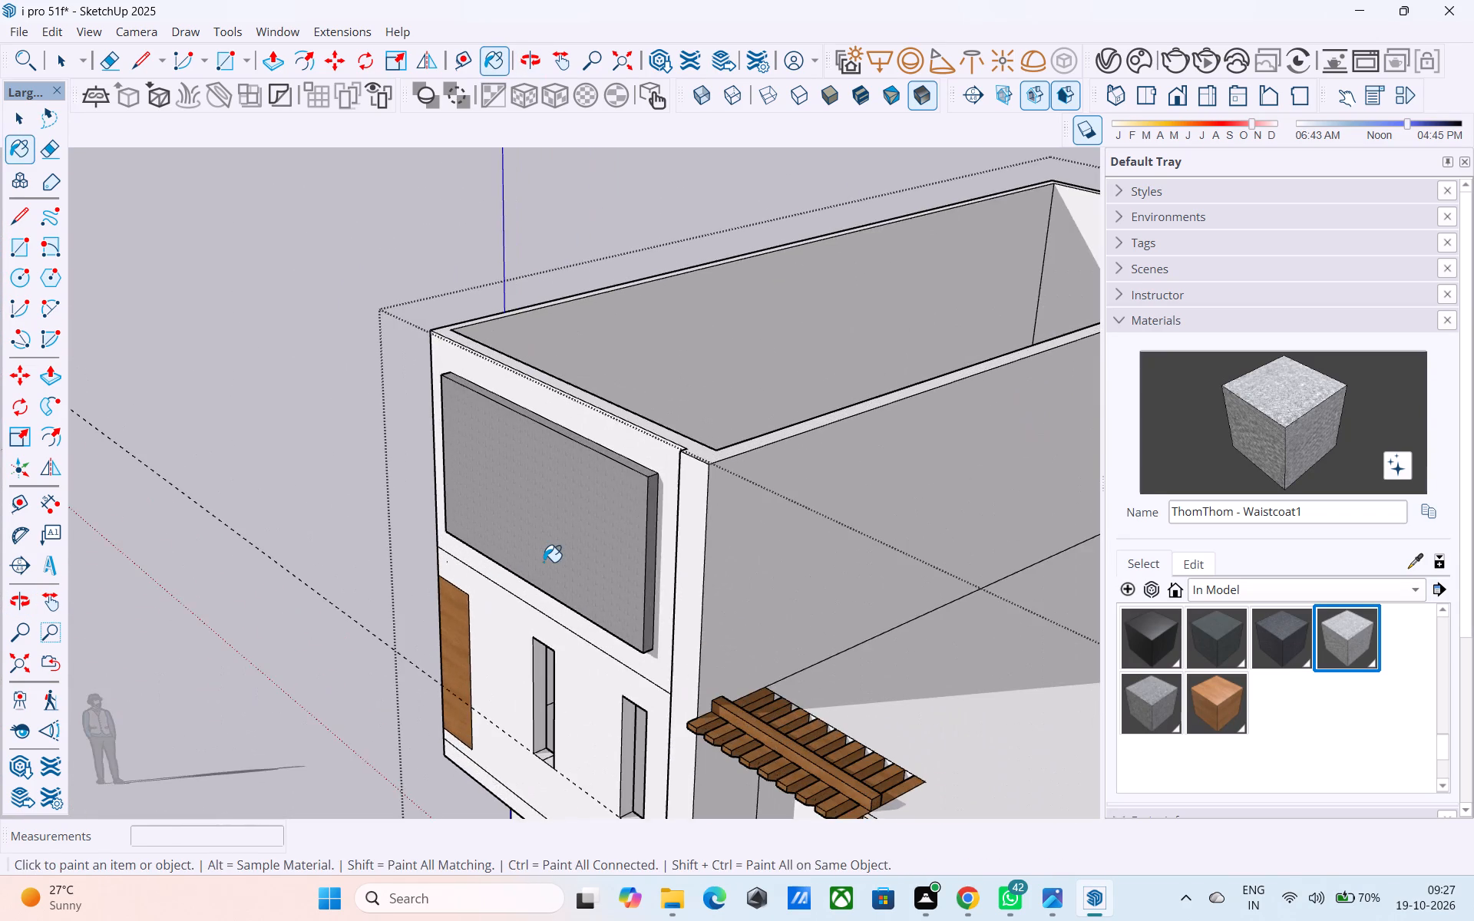
scroll(544, 562, down, 5)
scroll(544, 554, up, 5)
scroll(554, 530, down, 8)
middle_drag(554, 530, 570, 474)
scroll(577, 453, up, 1)
scroll(583, 423, down, 3)
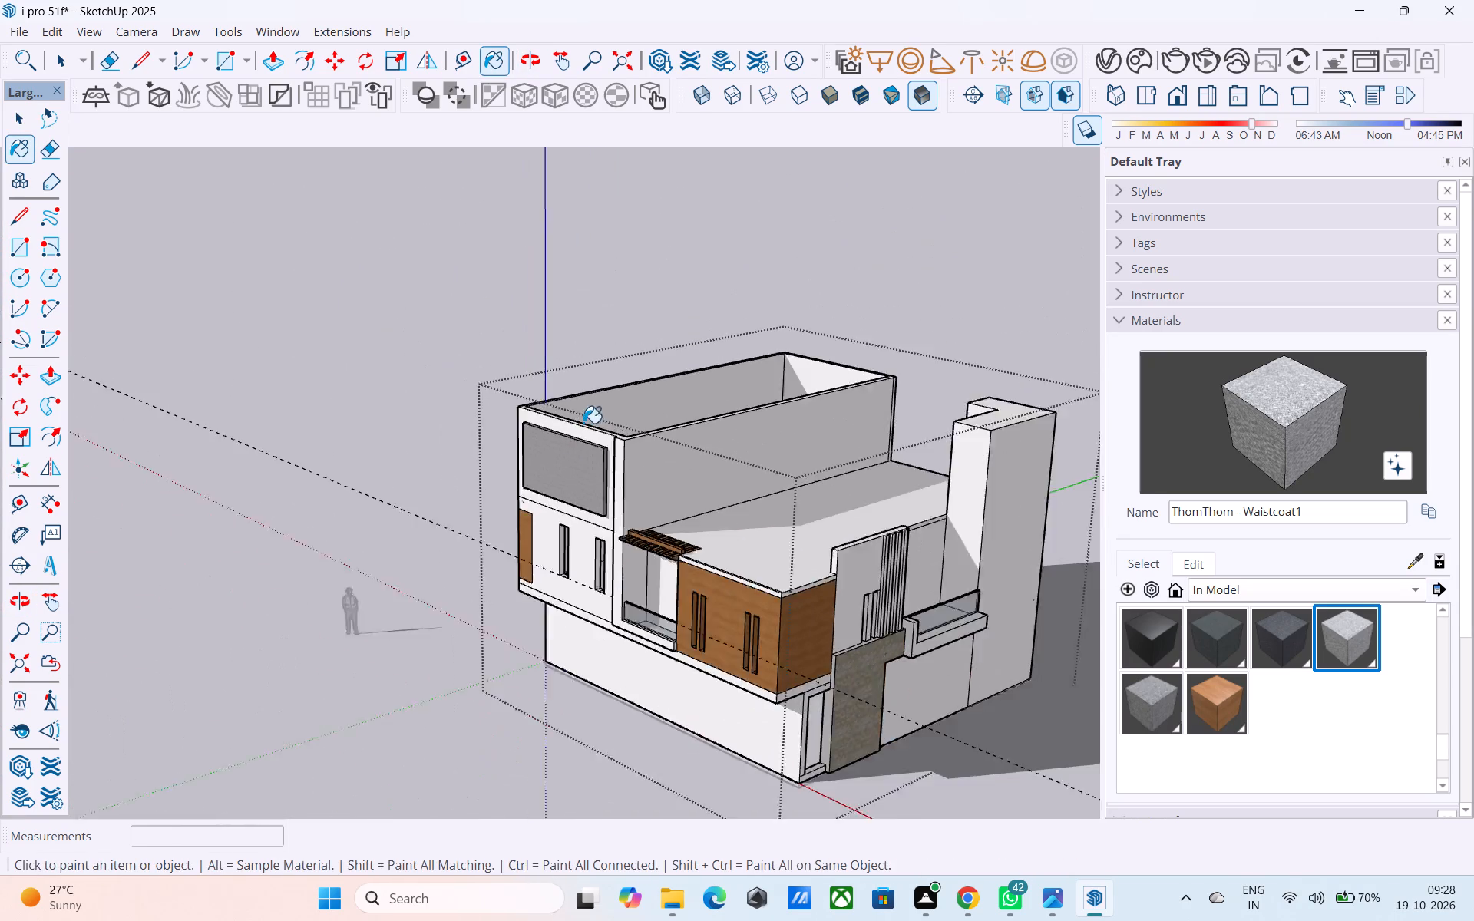
scroll(583, 423, down, 5)
middle_drag(699, 582, 719, 510)
middle_drag(692, 498, 629, 483)
scroll(682, 465, up, 4)
middle_drag(679, 459, 664, 447)
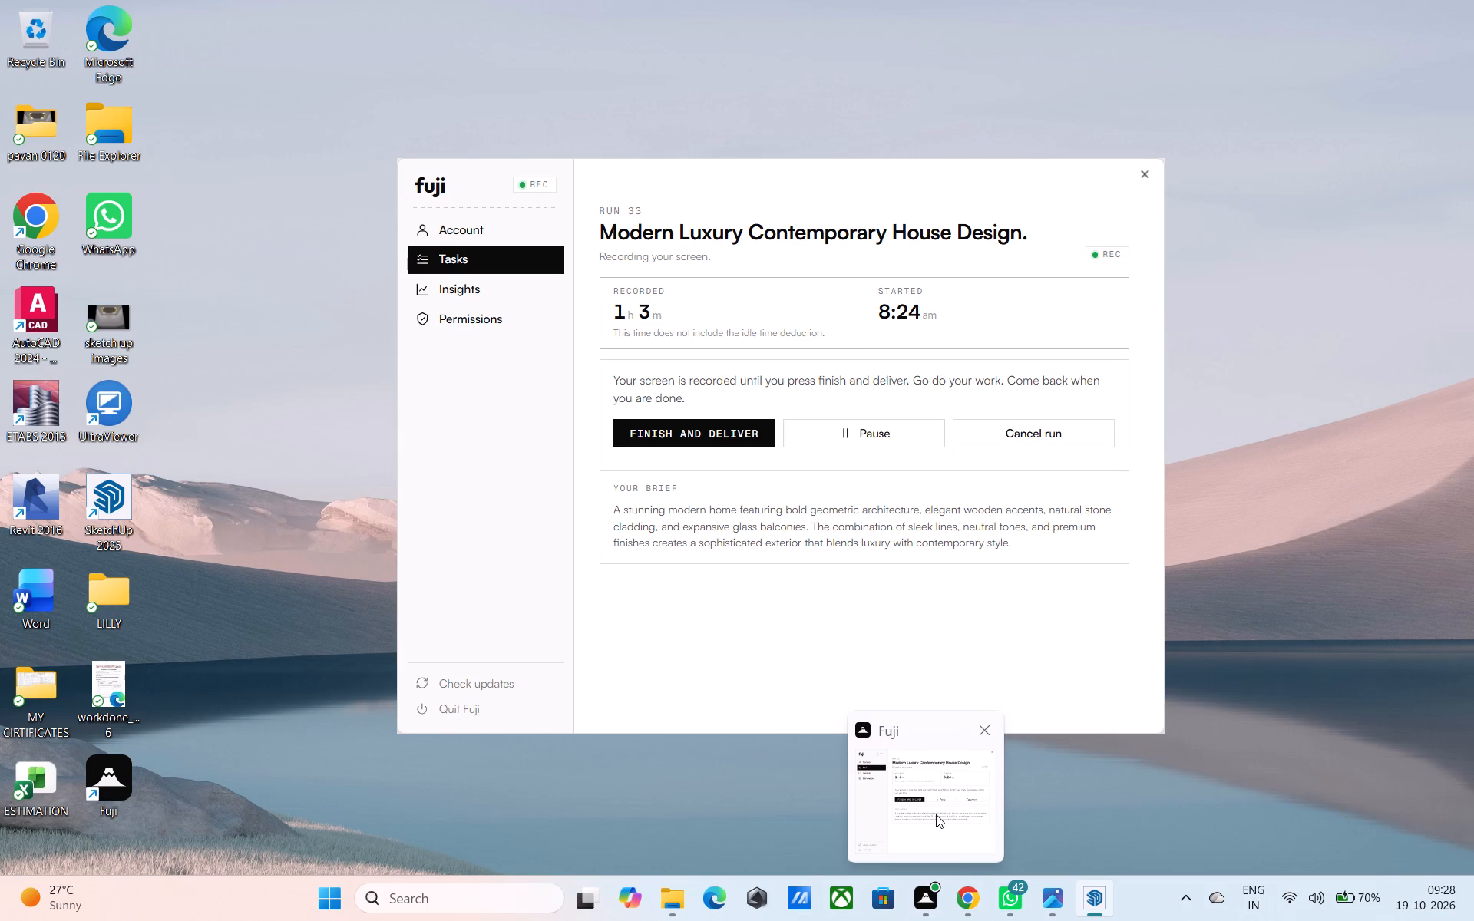
middle_drag(634, 515, 578, 479)
scroll(577, 479, up, 4)
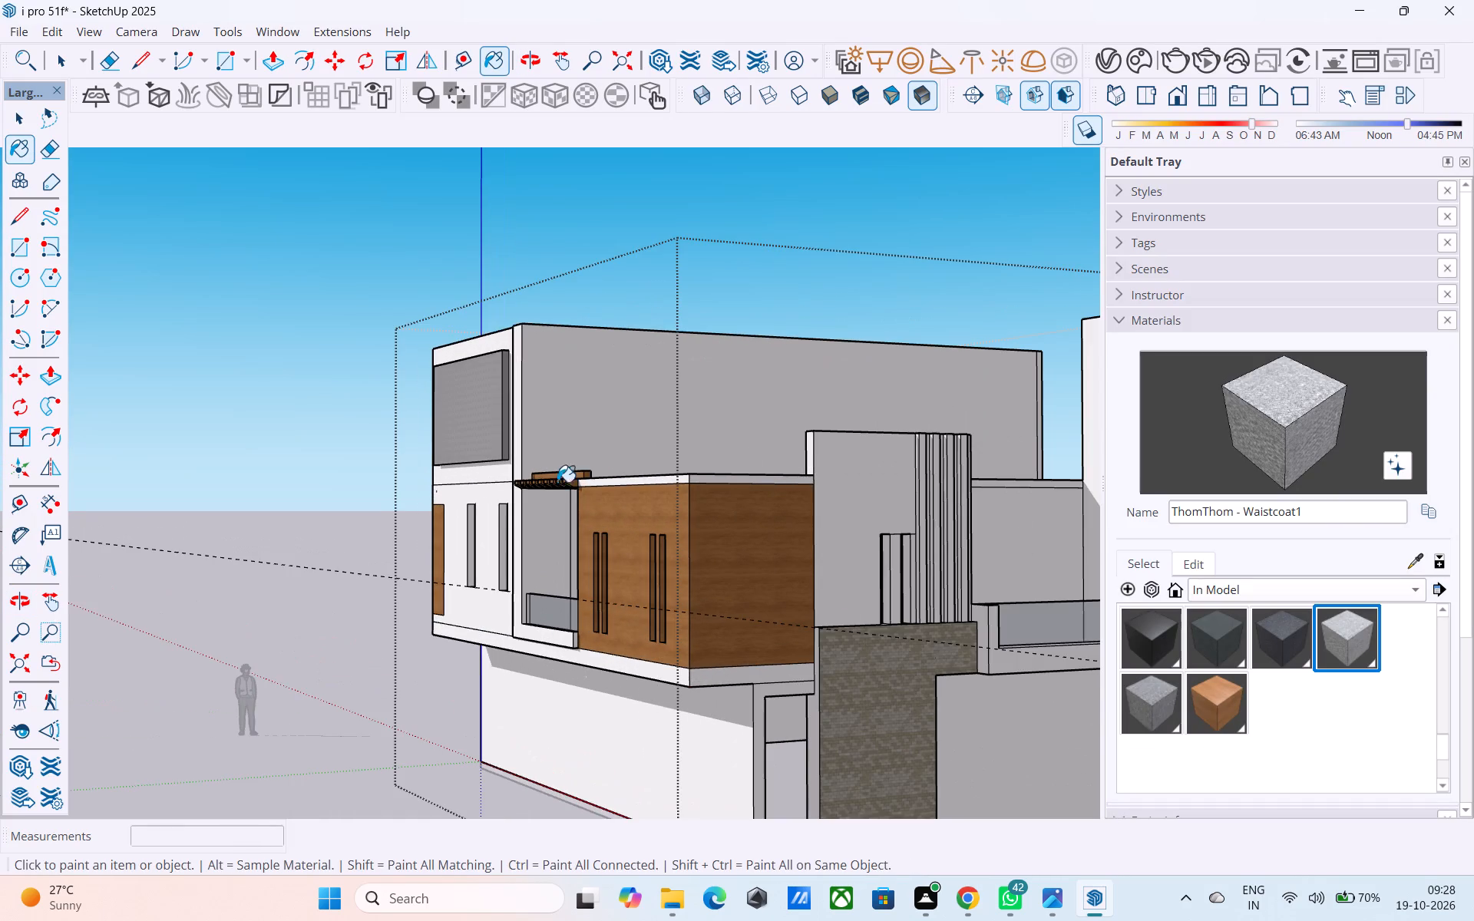
Examine the house's front and side massing, upper panel, wood cladding and ground-floor wall from several angles.
scroll(306, 512, down, 3)
middle_drag(630, 526, 732, 519)
scroll(848, 465, up, 3)
middle_drag(848, 464, 820, 459)
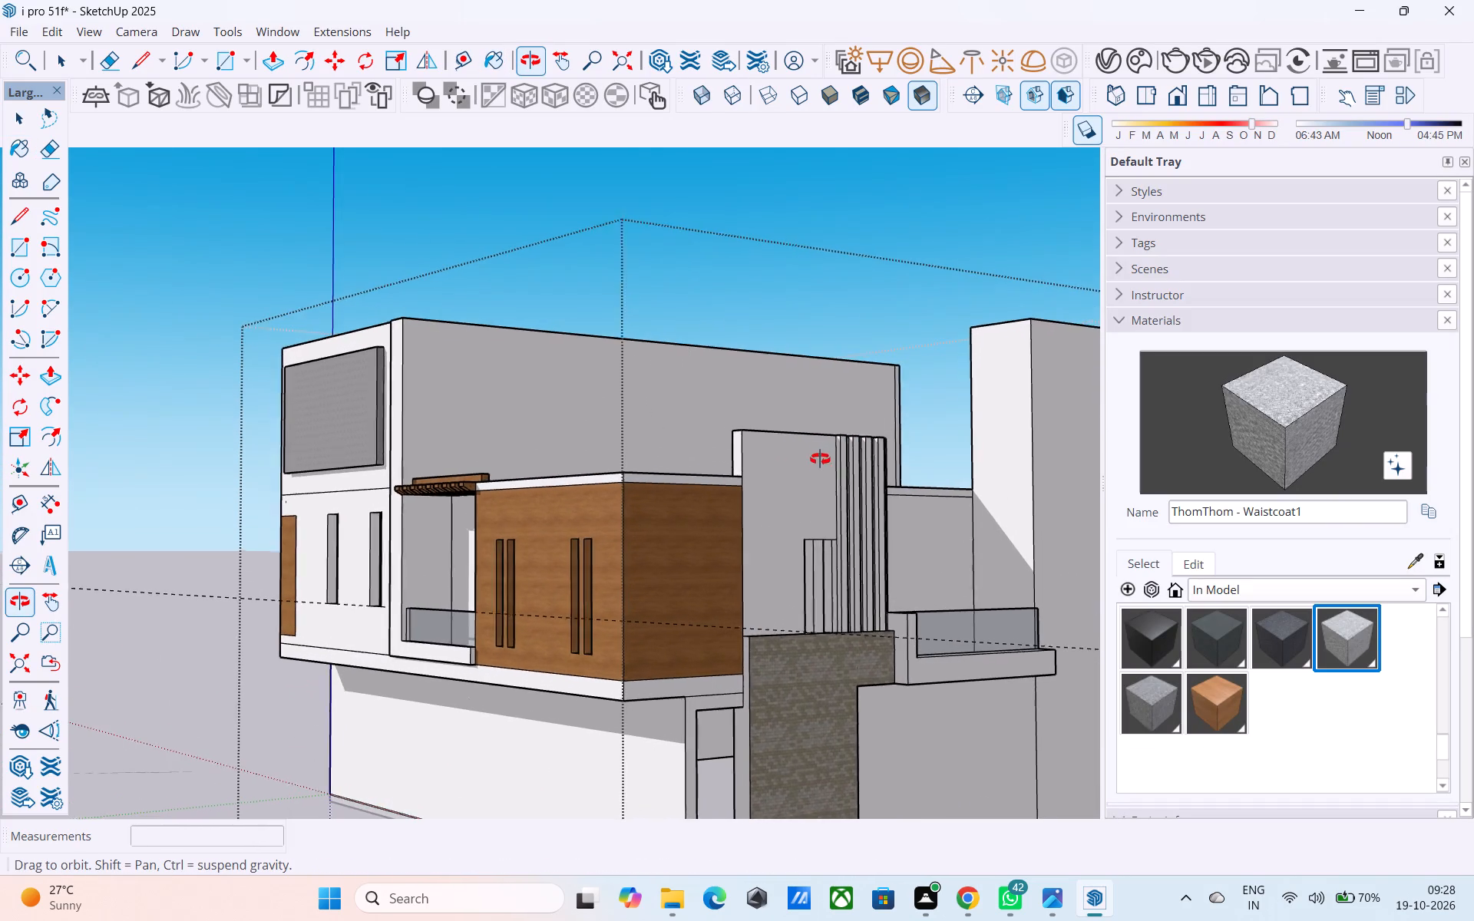
middle_drag(820, 459, 818, 459)
scroll(833, 428, down, 4)
middle_drag(839, 437, 768, 441)
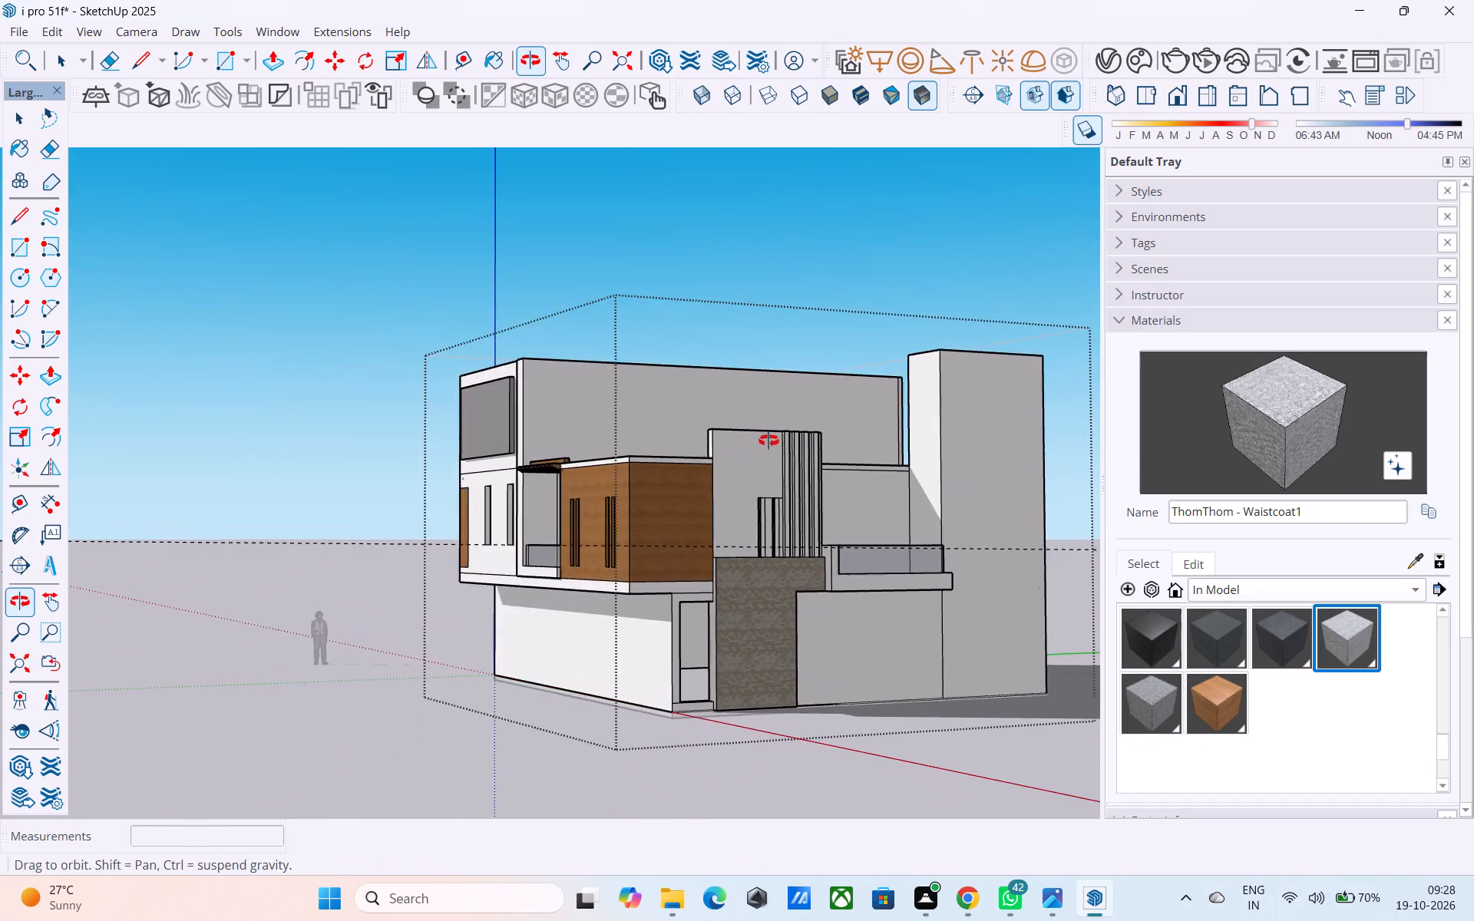
middle_drag(768, 441, 586, 500)
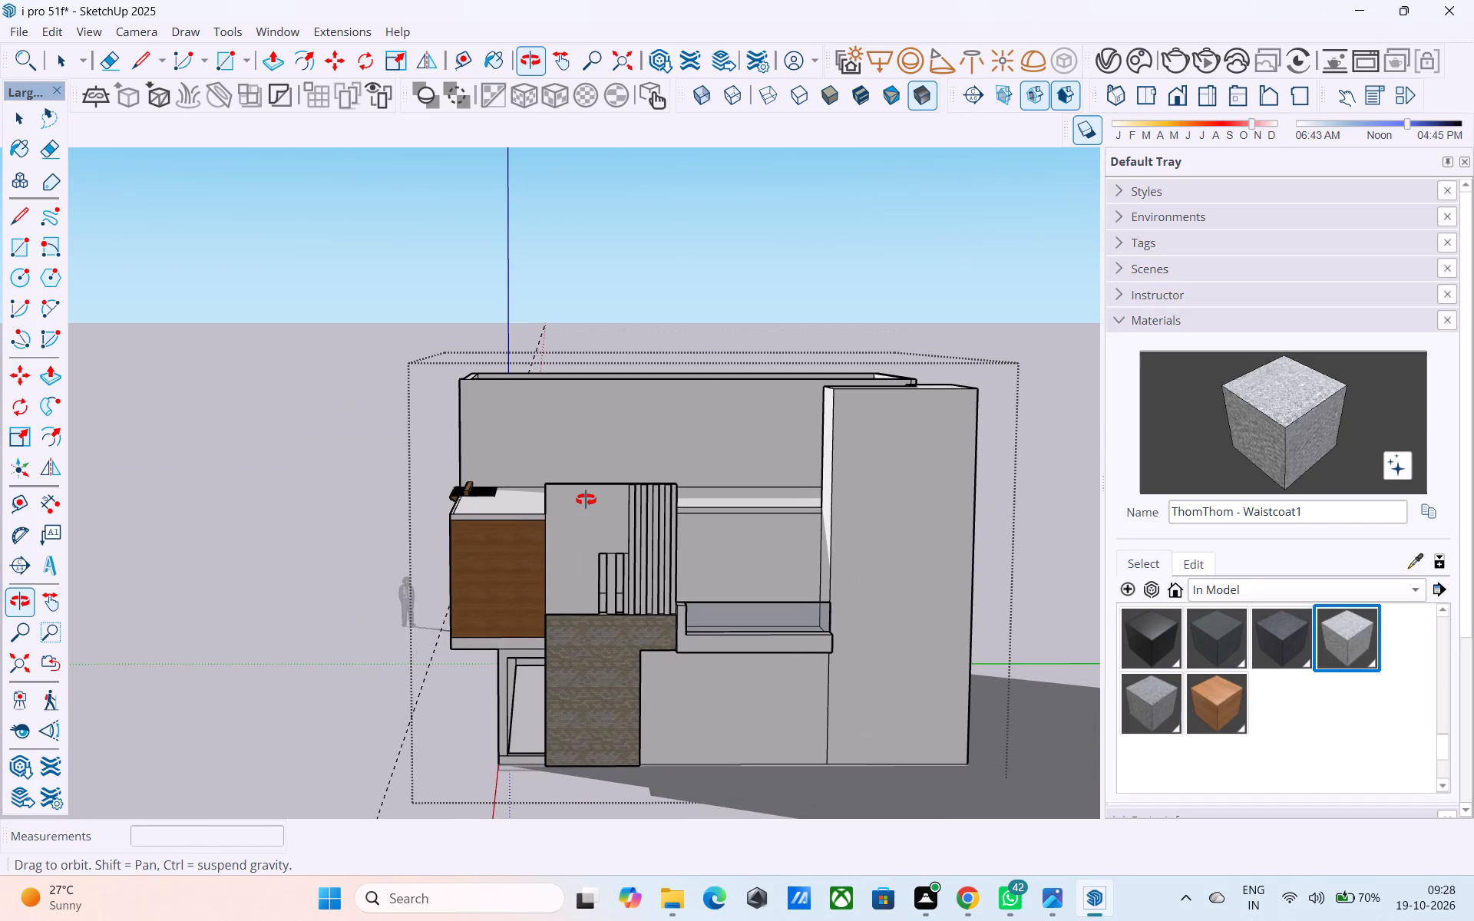
middle_drag(586, 500, 607, 493)
scroll(613, 492, down, 3)
middle_drag(613, 492, 752, 503)
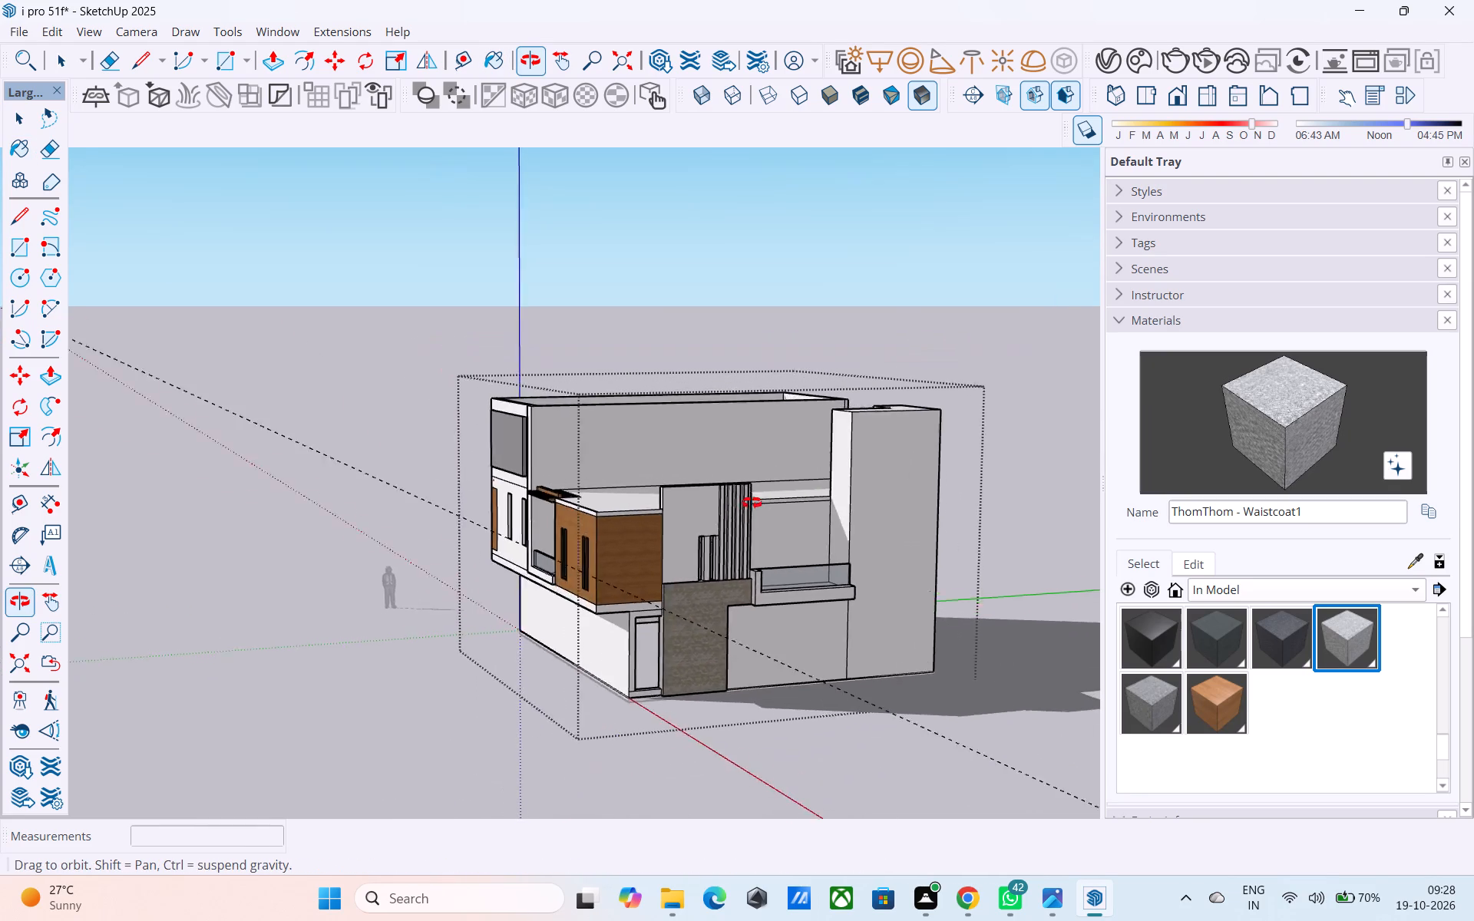
middle_drag(752, 503, 893, 466)
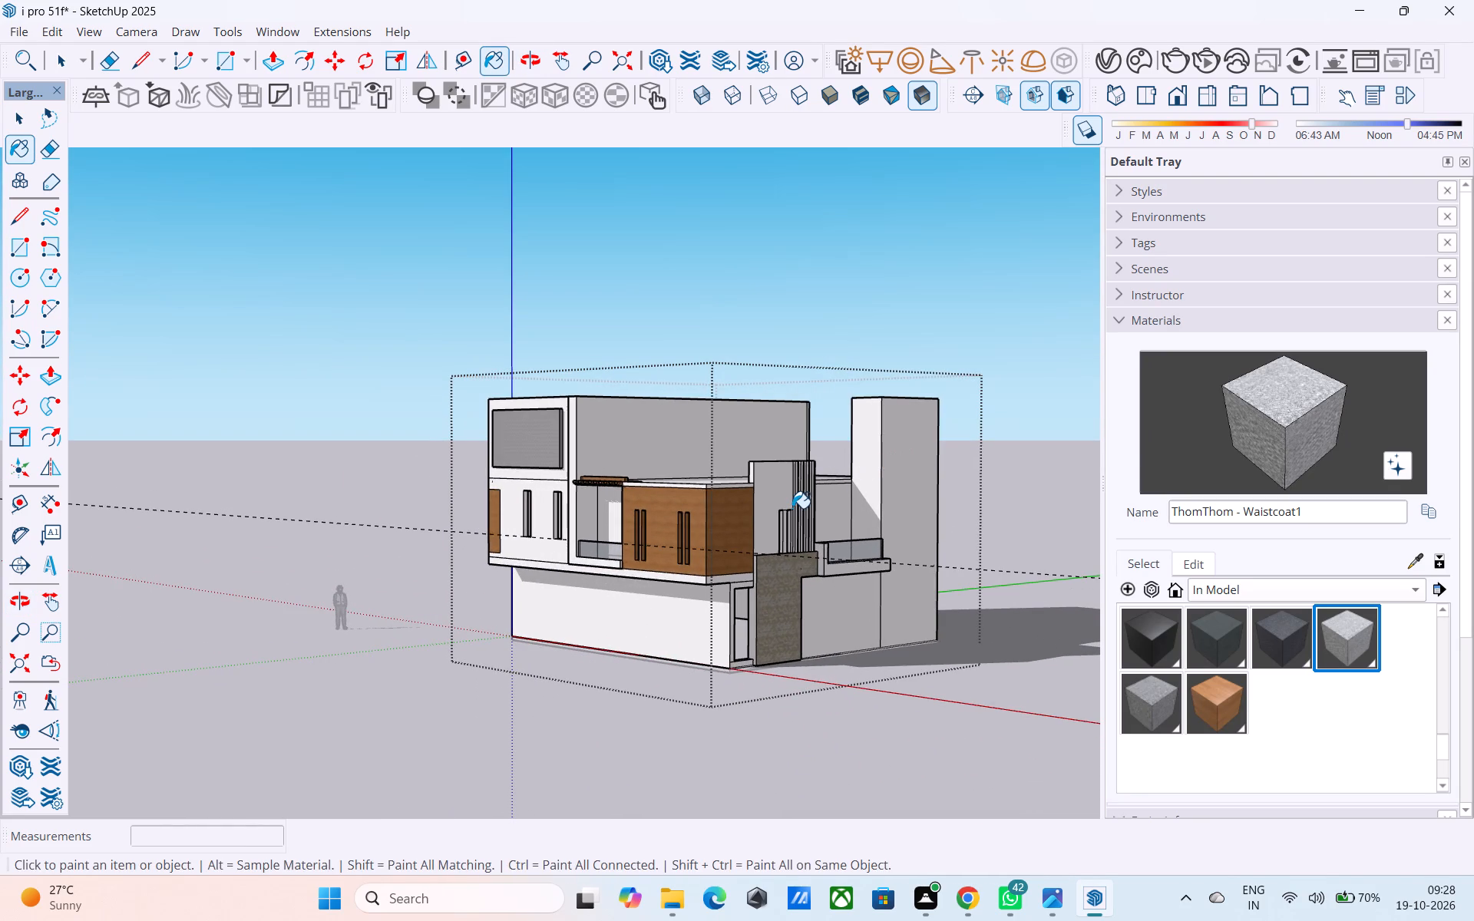
middle_drag(792, 507, 788, 467)
scroll(836, 493, up, 6)
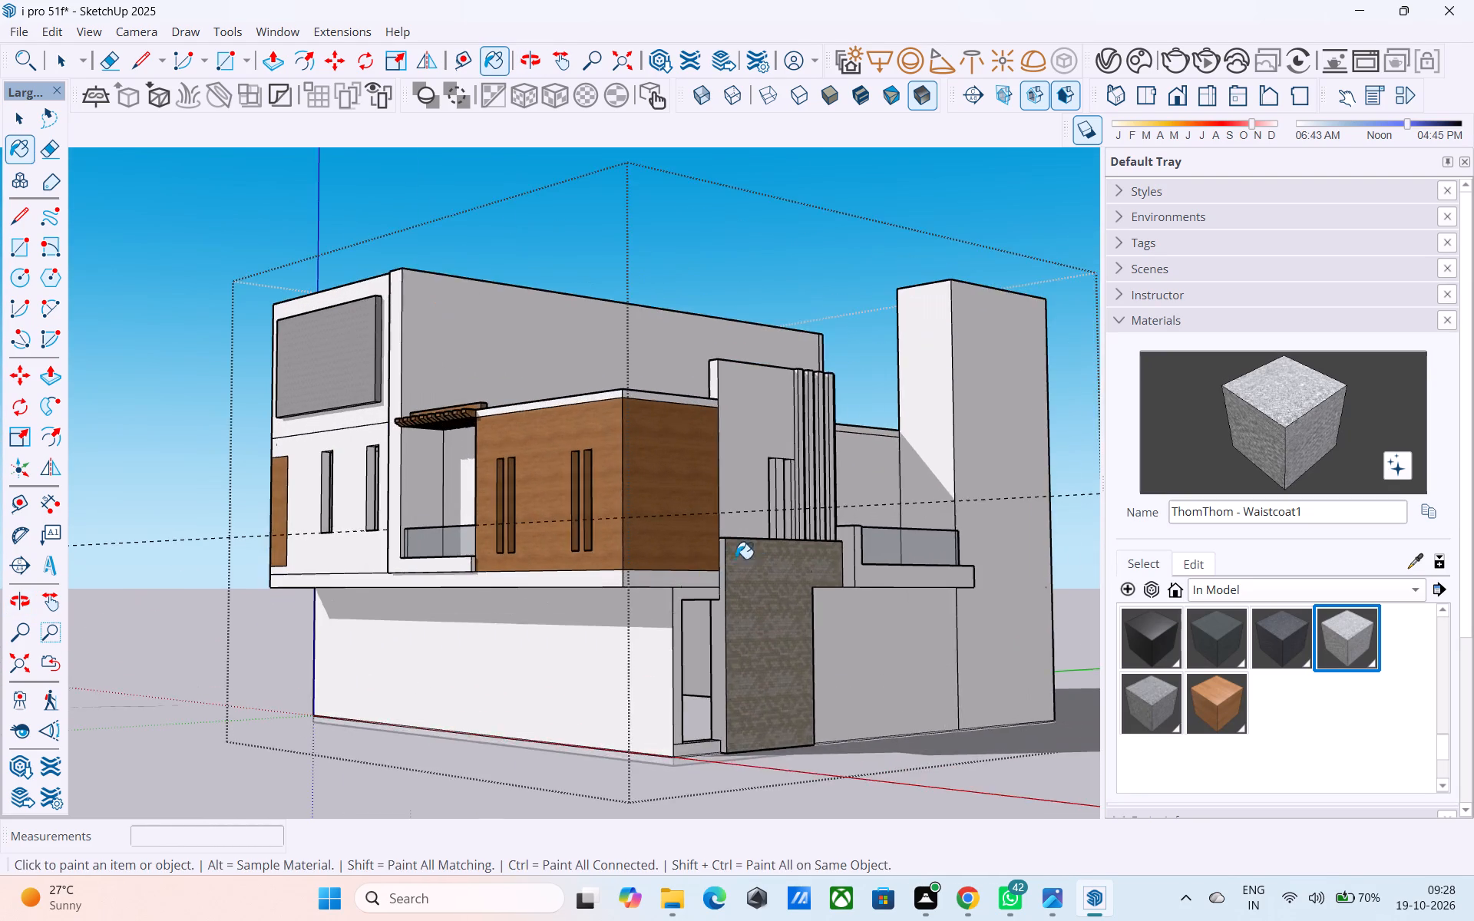
middle_drag(694, 584, 745, 580)
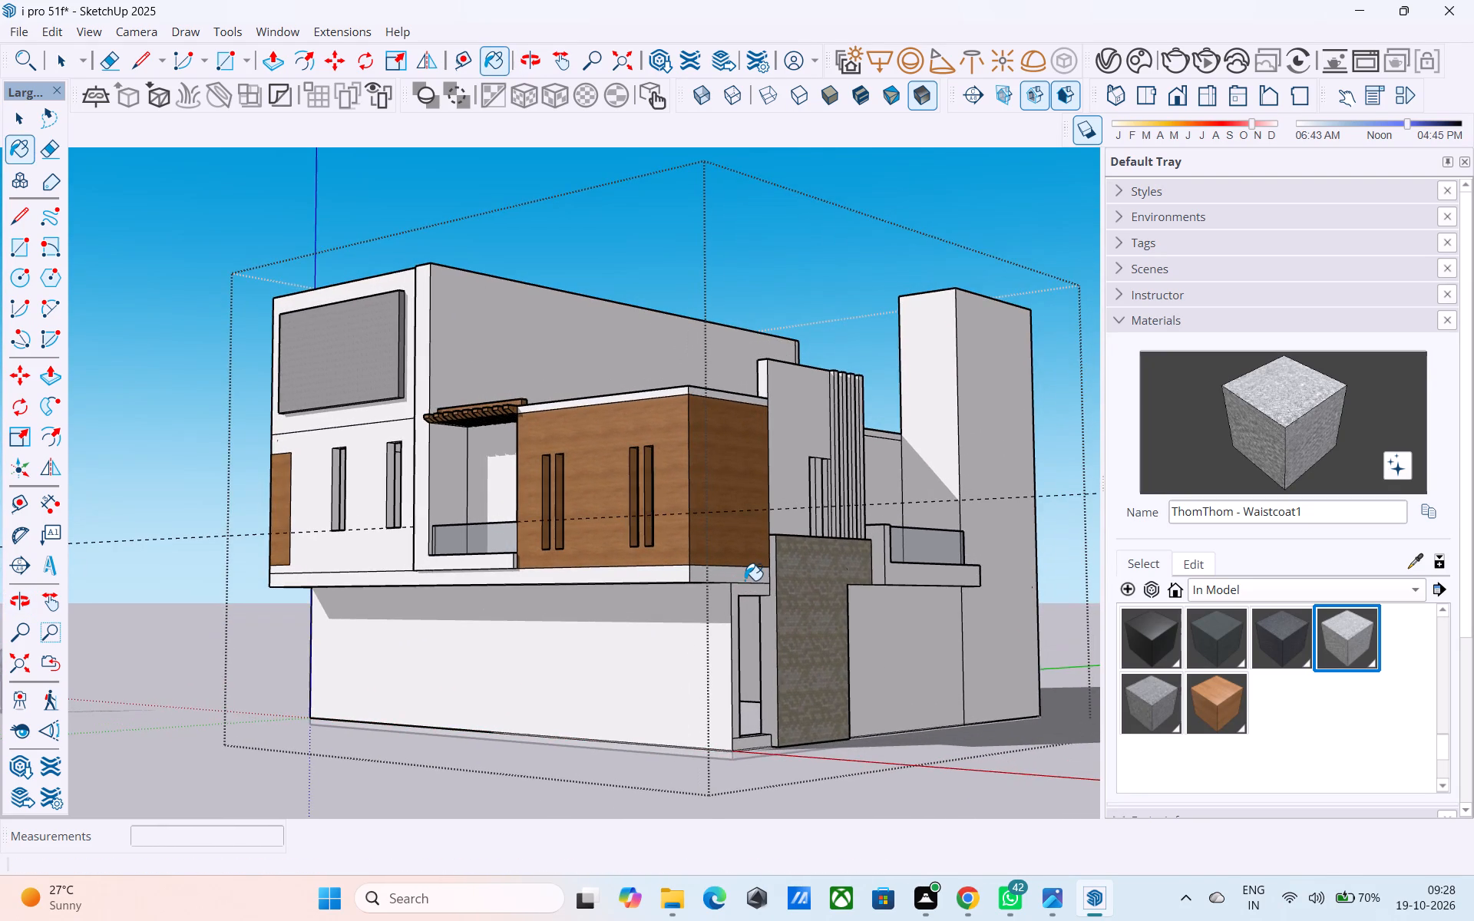
Draw a line near the top of the ground-floor wall under the slab, 9" across its end and 40' along its front.
scroll(739, 579, up, 2)
middle_drag(729, 577, 715, 555)
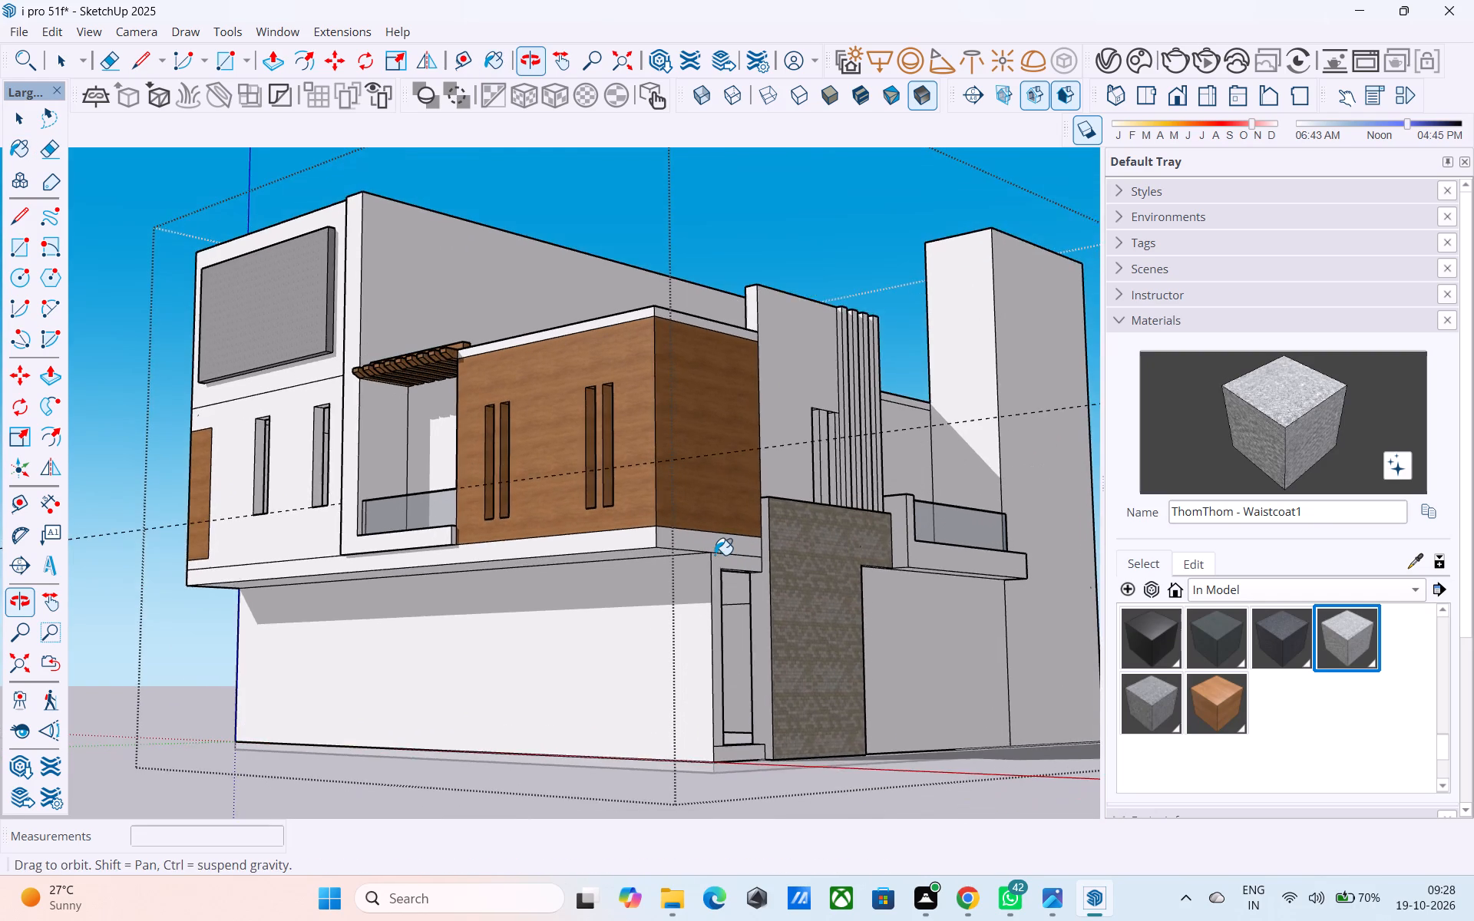
scroll(710, 556, up, 3)
middle_drag(697, 577, 706, 582)
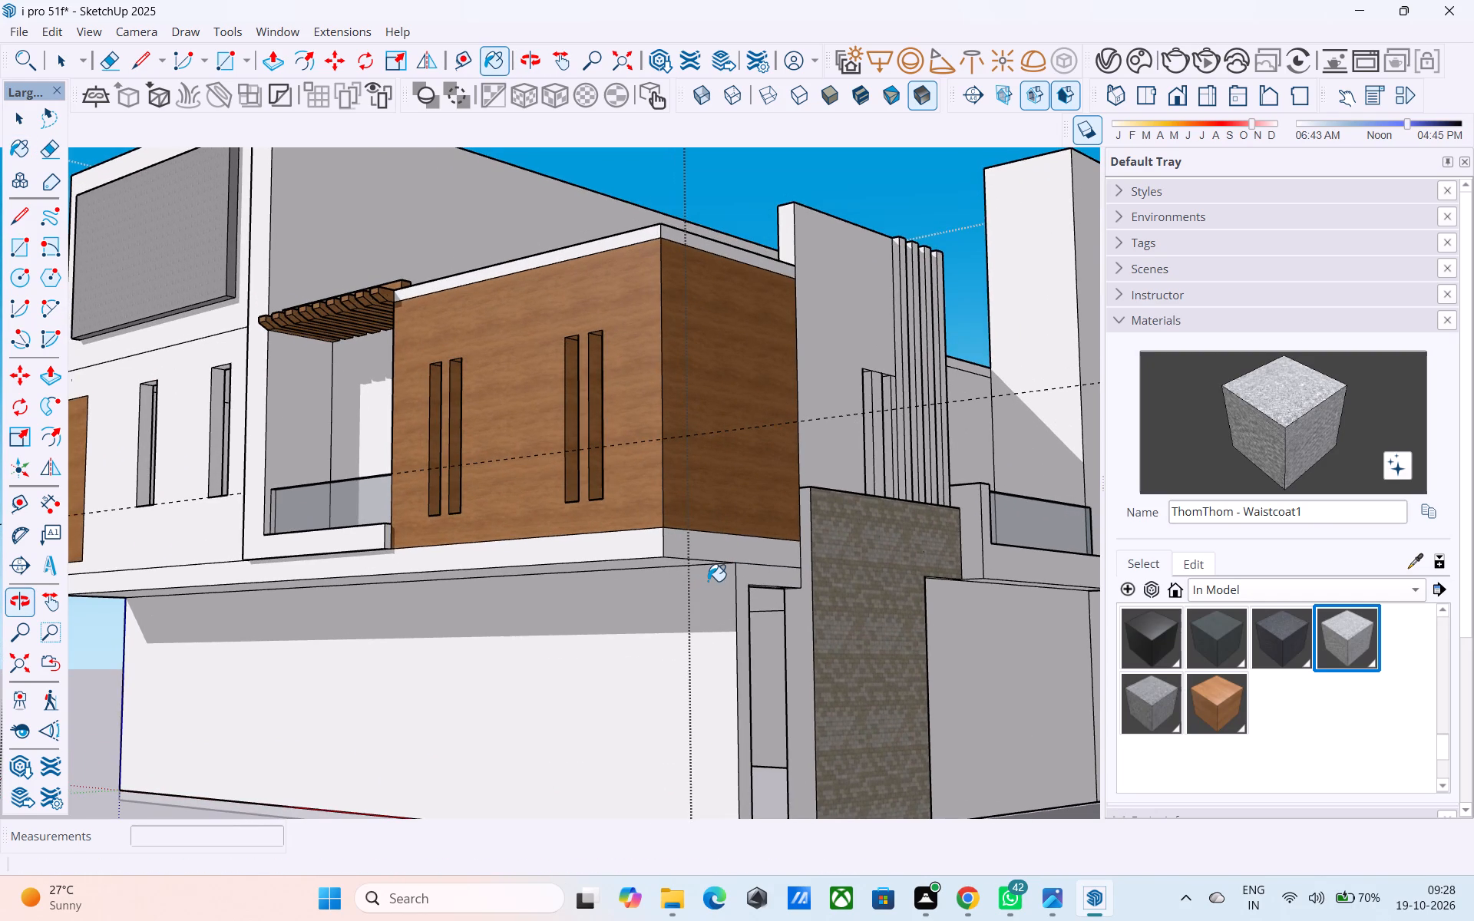
middle_drag(713, 573, 711, 563)
key(space)
key(l)
click(748, 560)
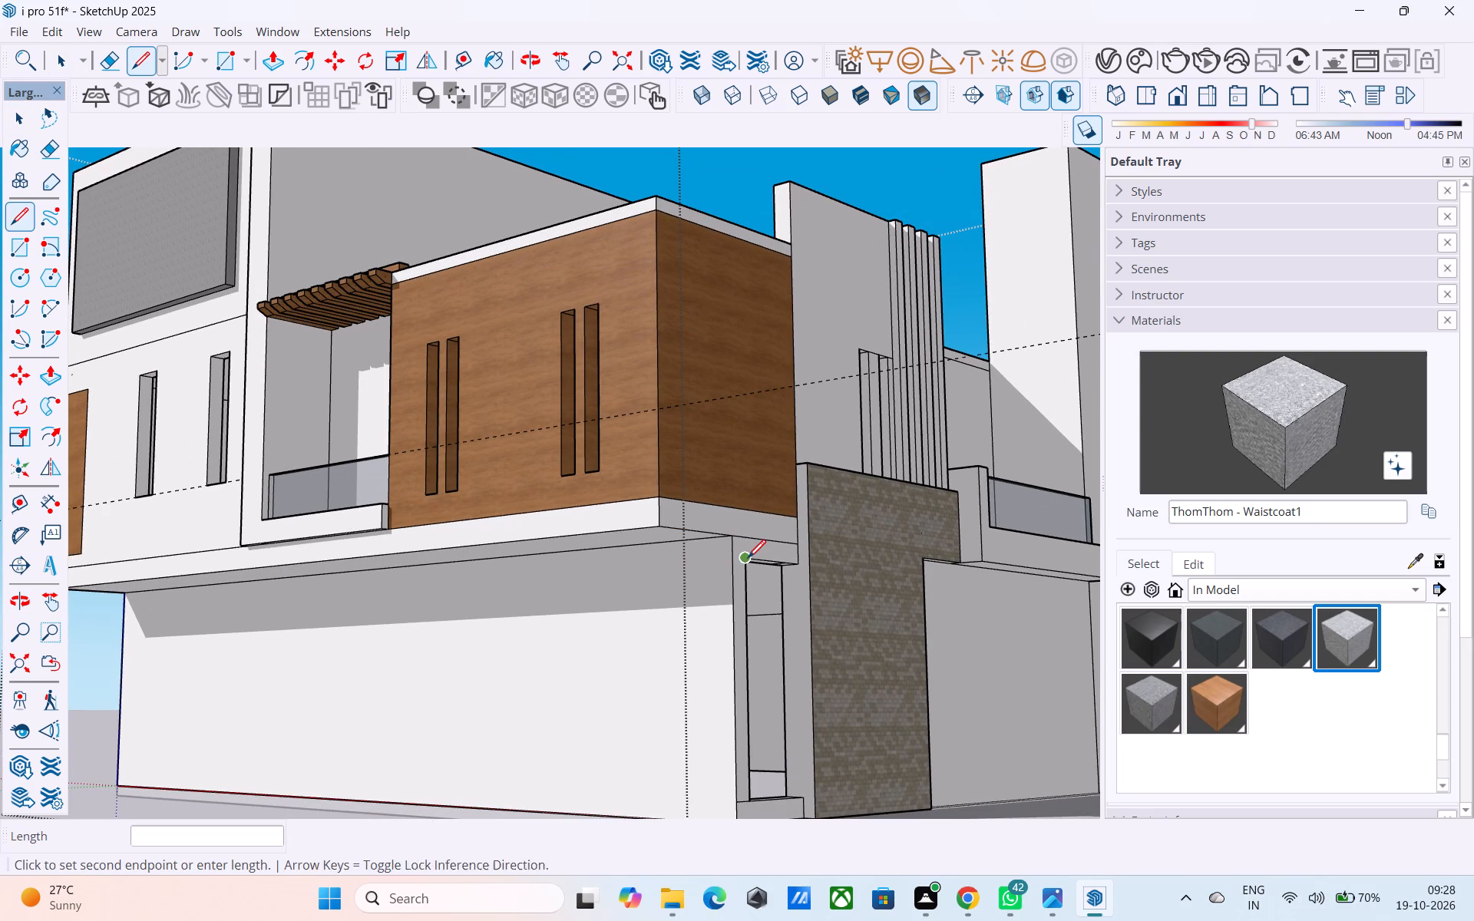
click(738, 558)
click(735, 556)
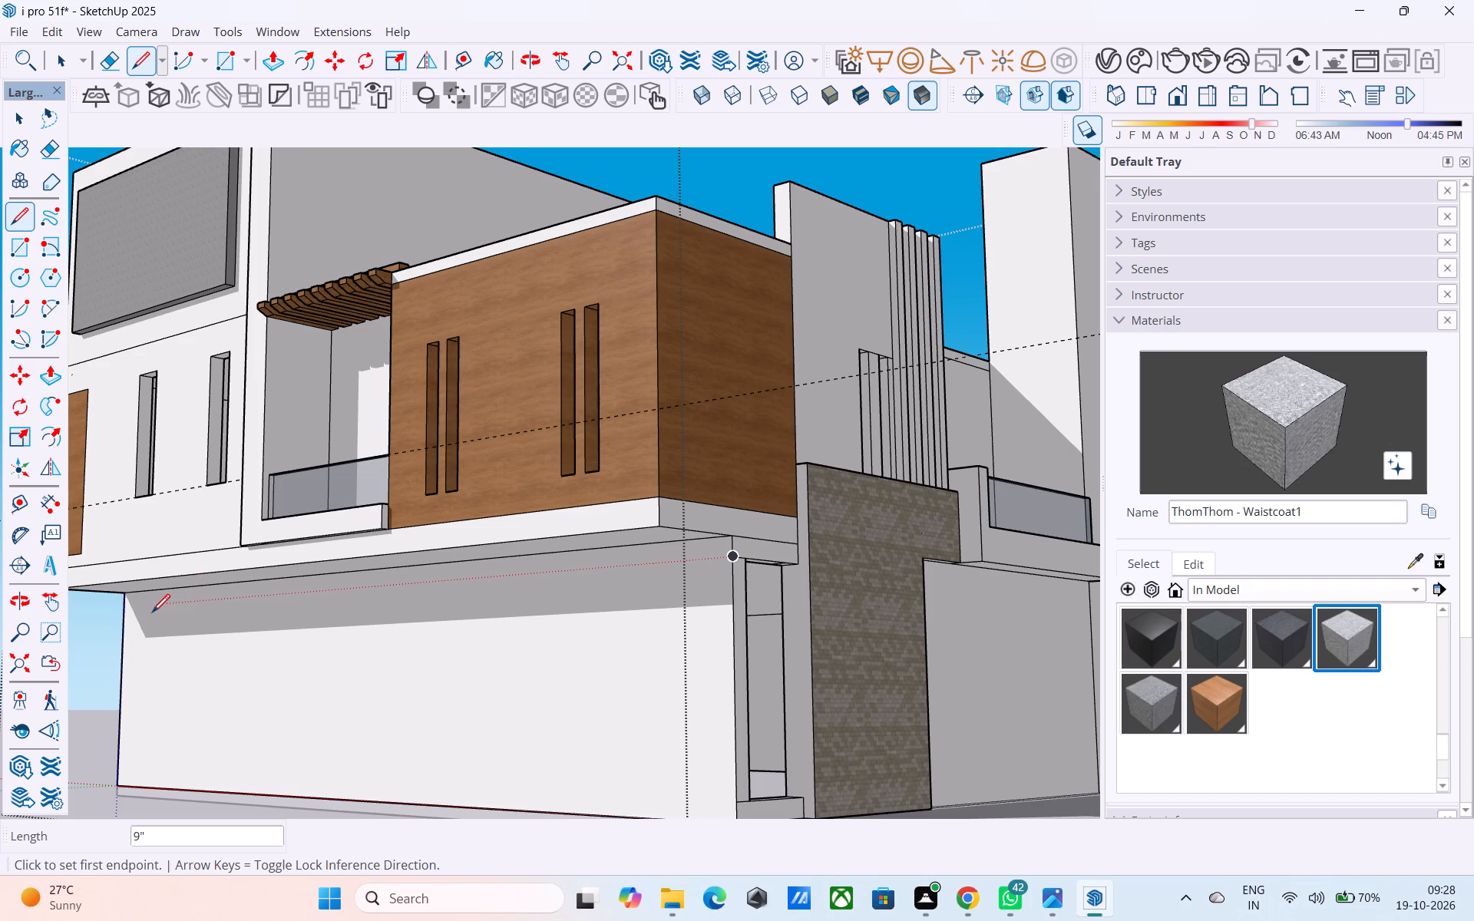
click(737, 559)
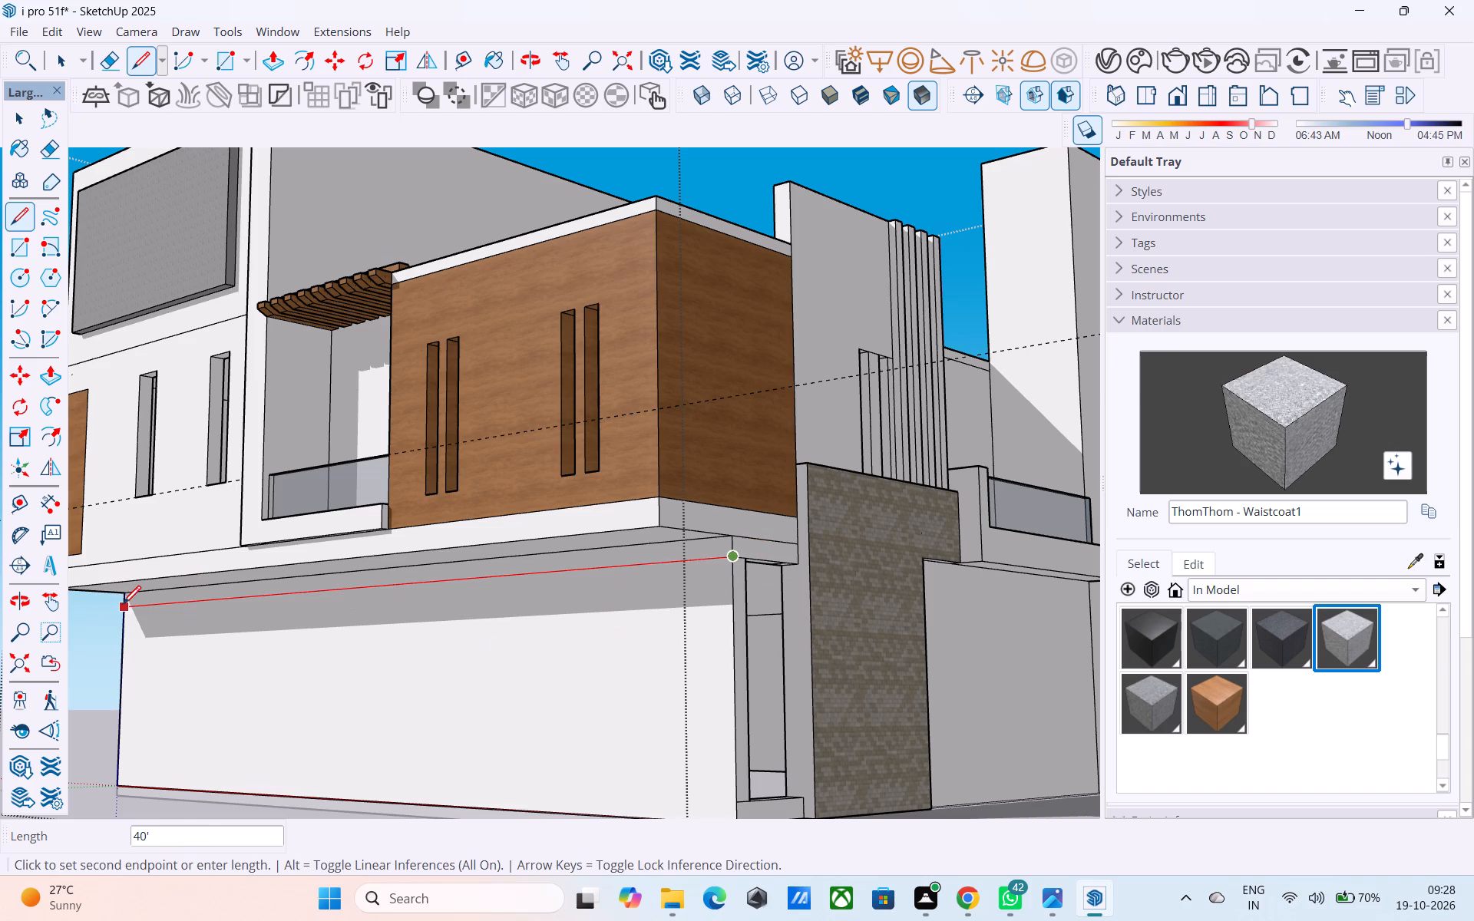
click(123, 606)
key(space)
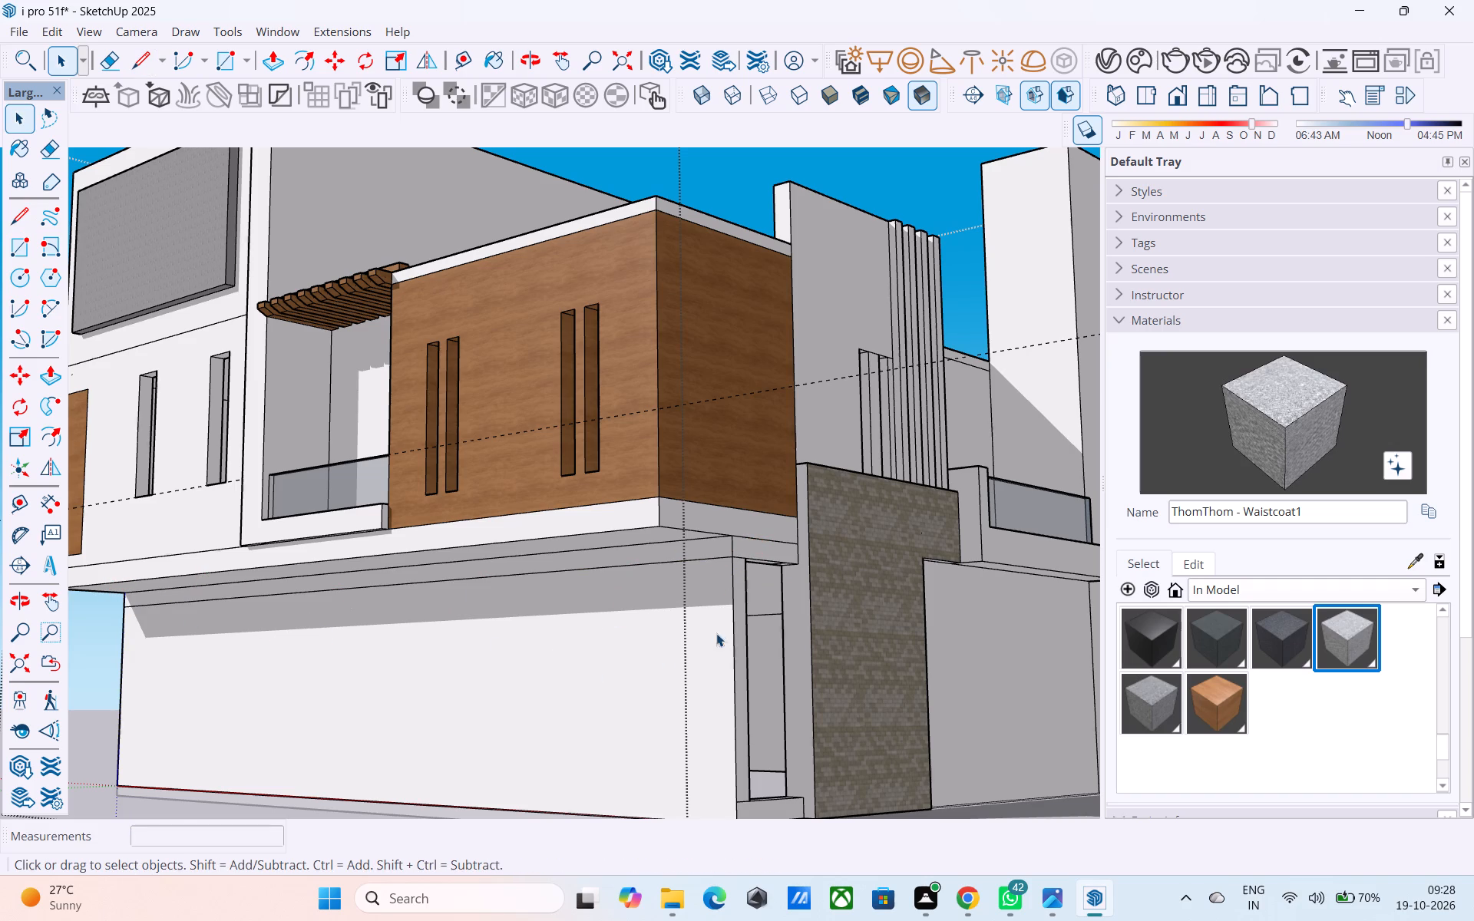
Draw a narrow vertical rectangle on the ground-floor front wall, from the new line near the entrance corner down towards the base.
middle_click(718, 589)
scroll(715, 586, up, 3)
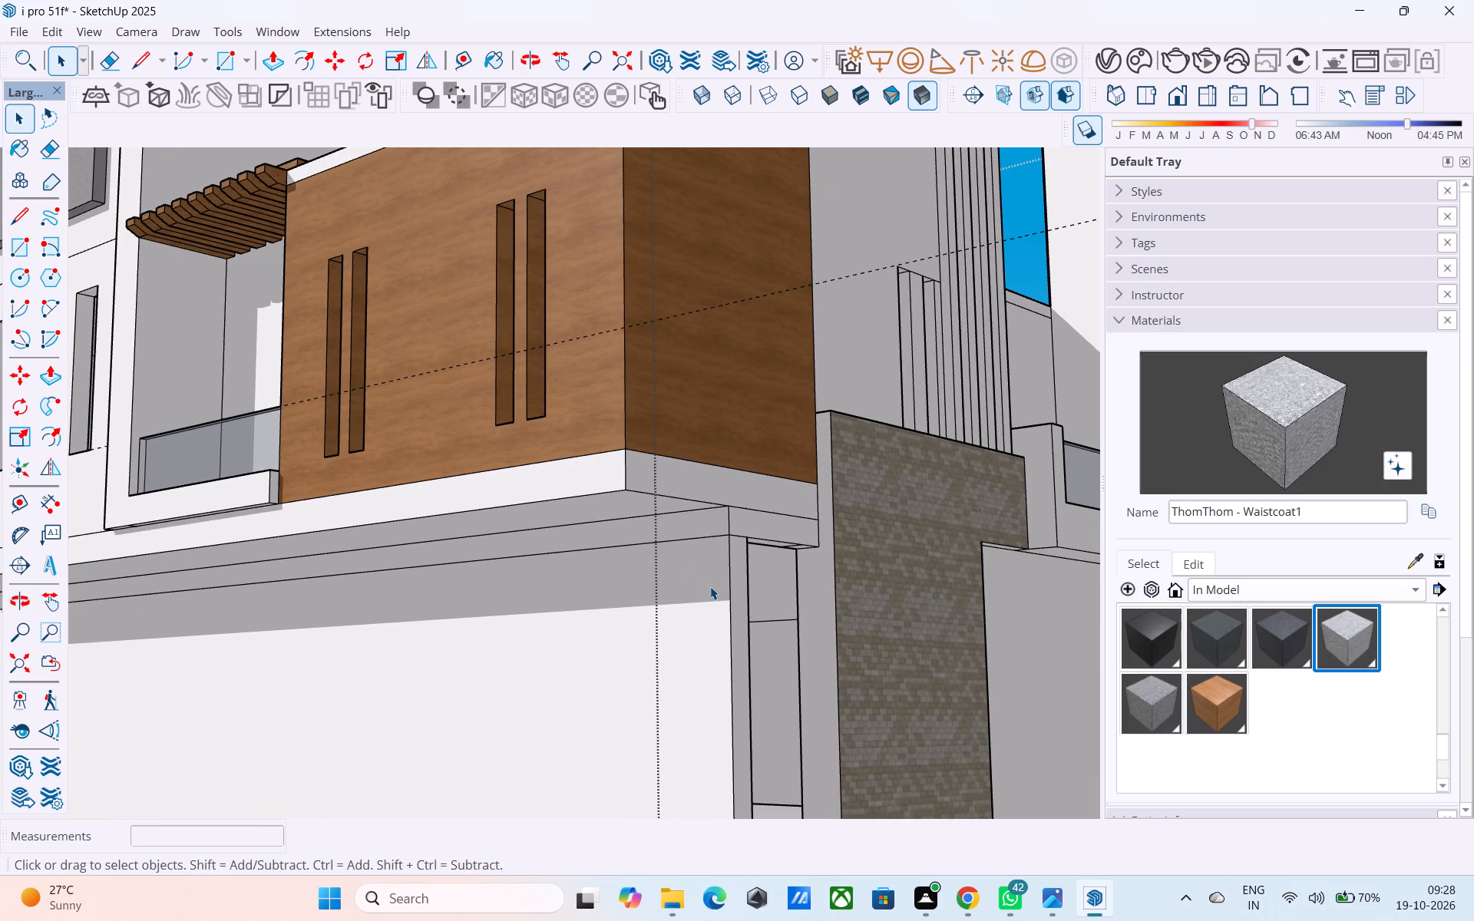
key(r)
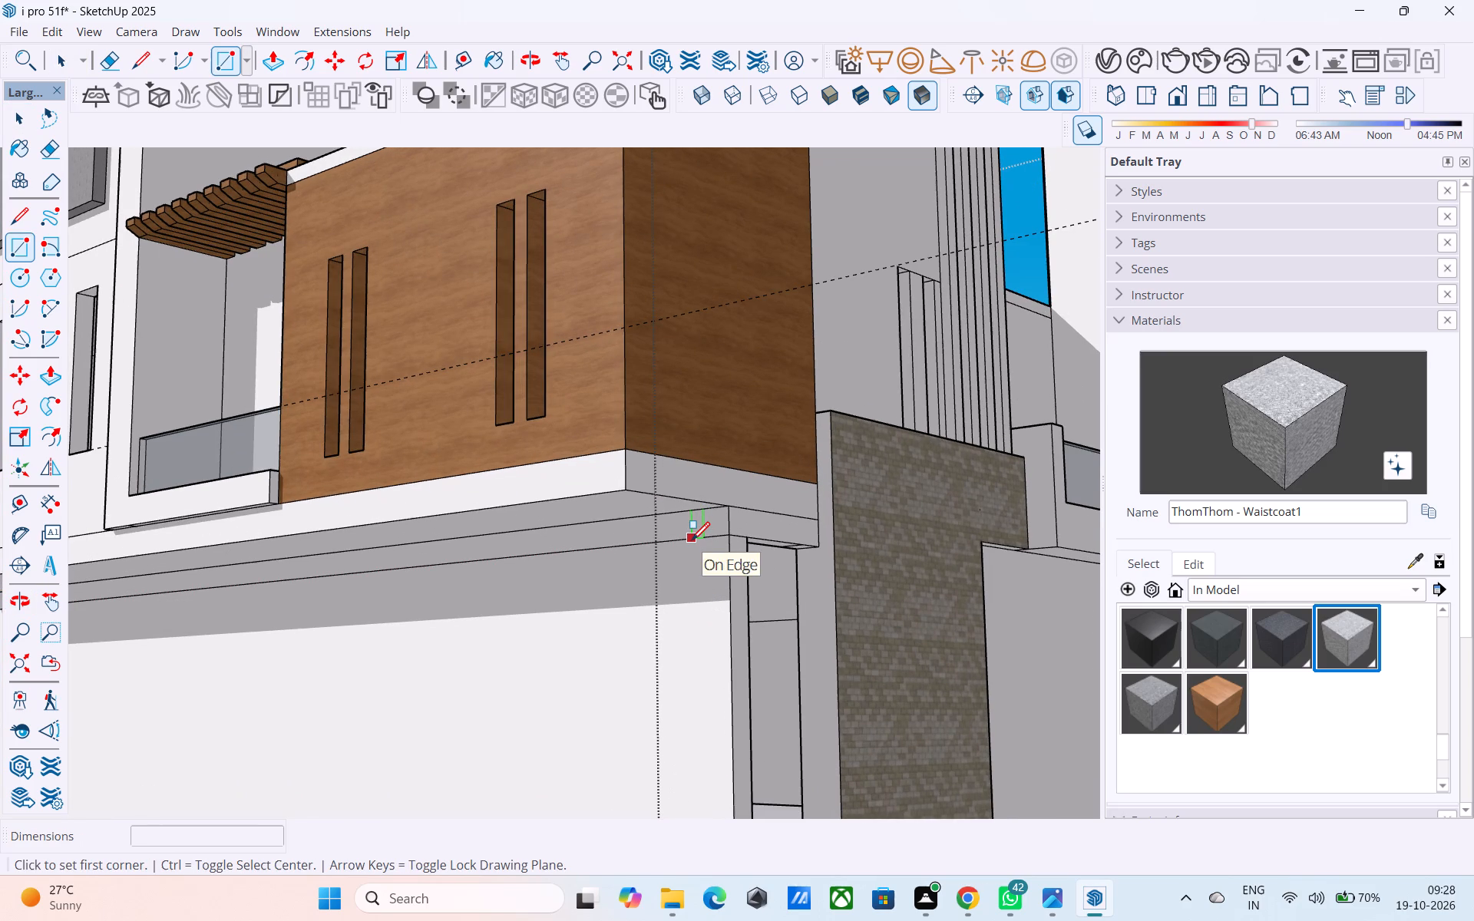
click(692, 542)
scroll(692, 542, down, 4)
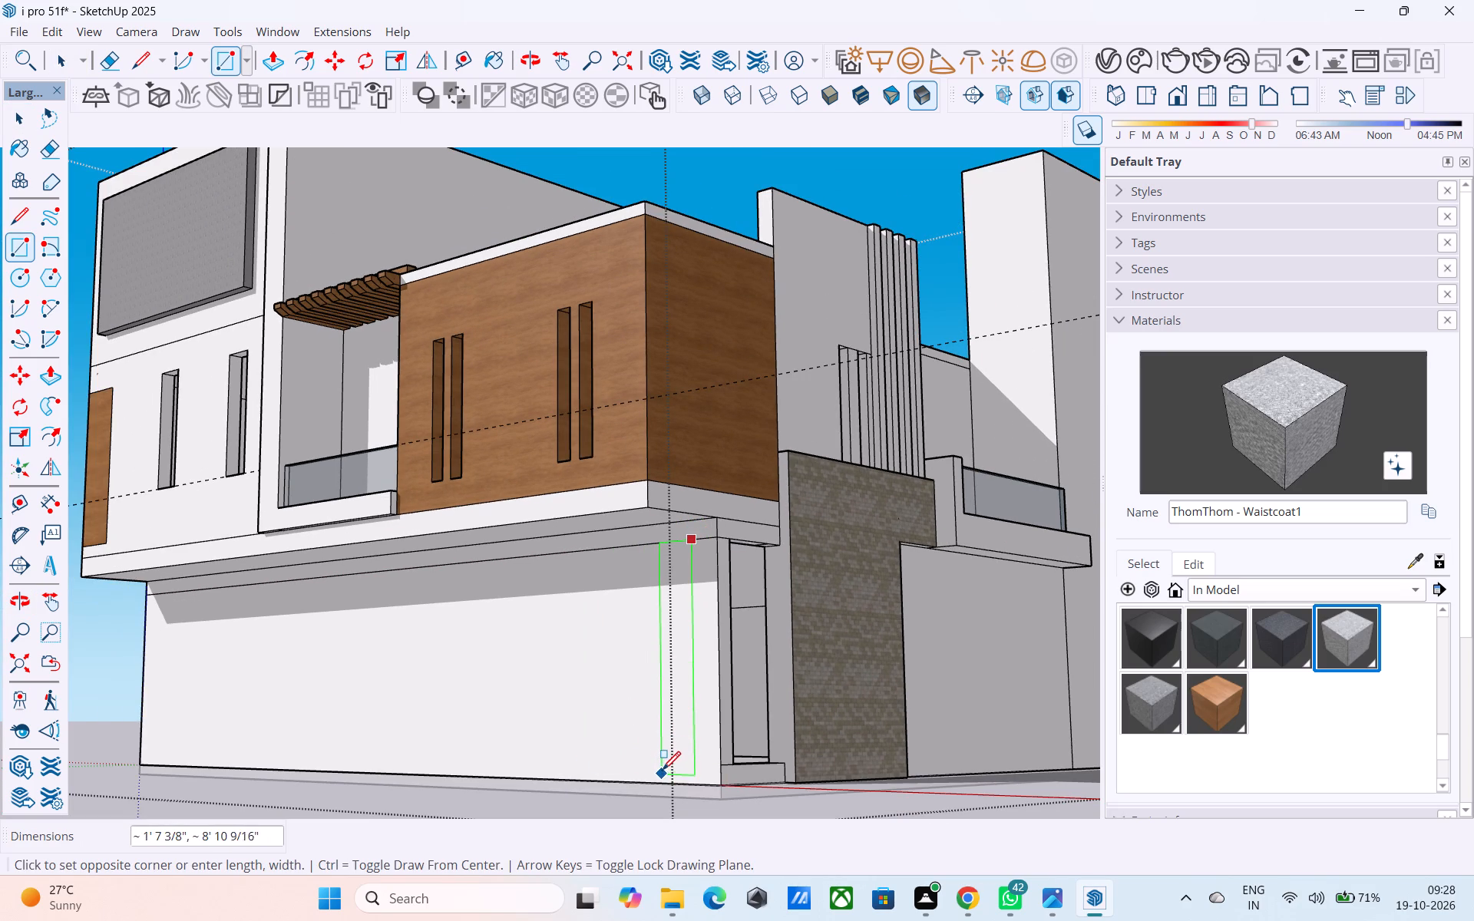
middle_drag(663, 767, 769, 770)
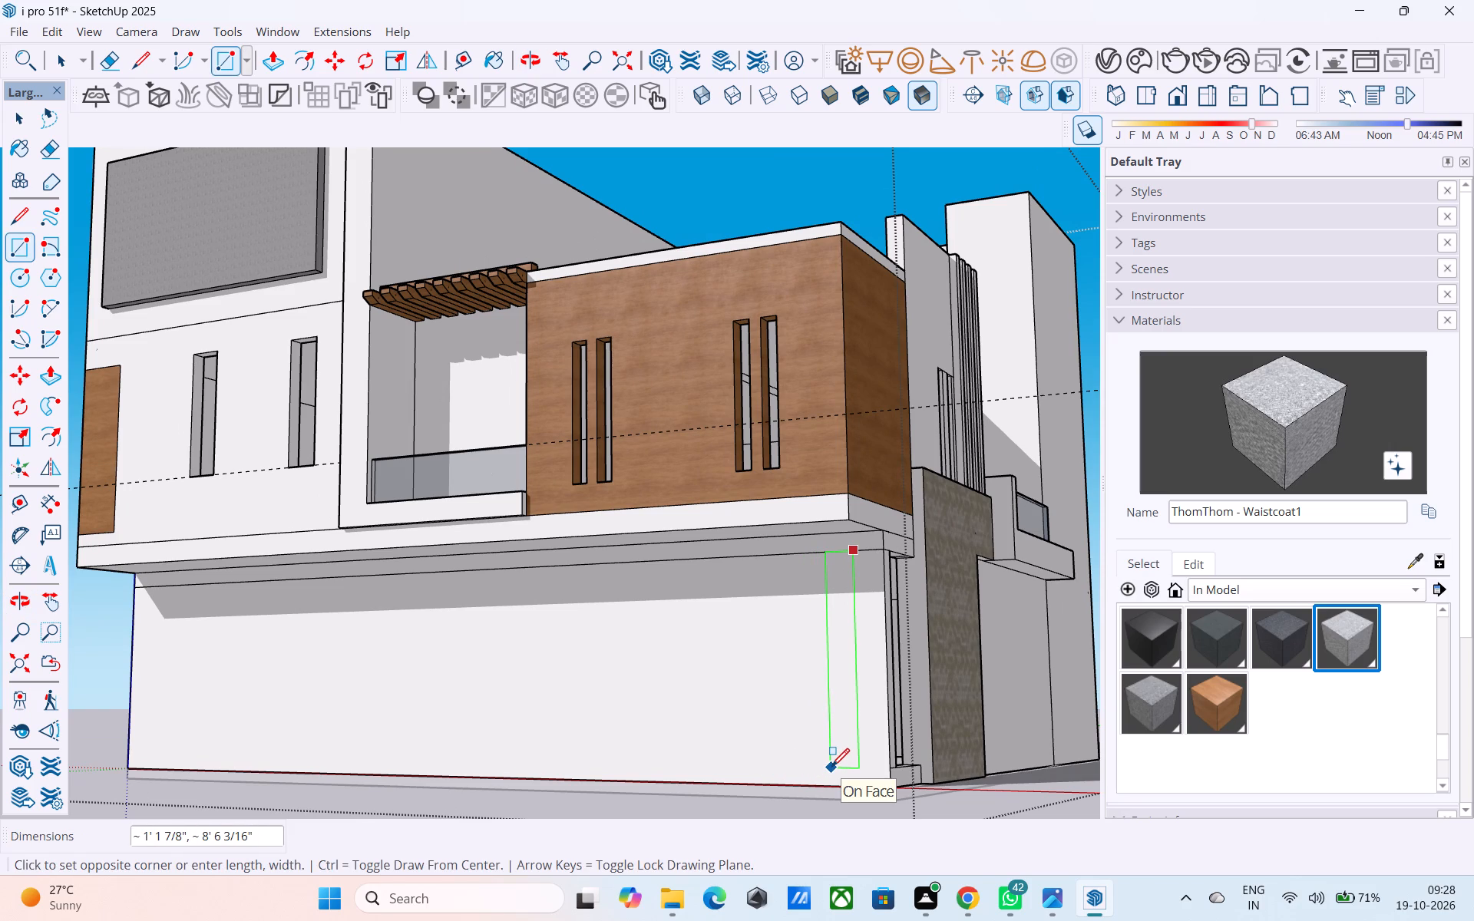
Draw a 1' by 8' vertical rectangle on the ground-floor front wall near the stone-clad corner.
text(1',)
text(6')
key(Return)
text(1',8')
key(Return)
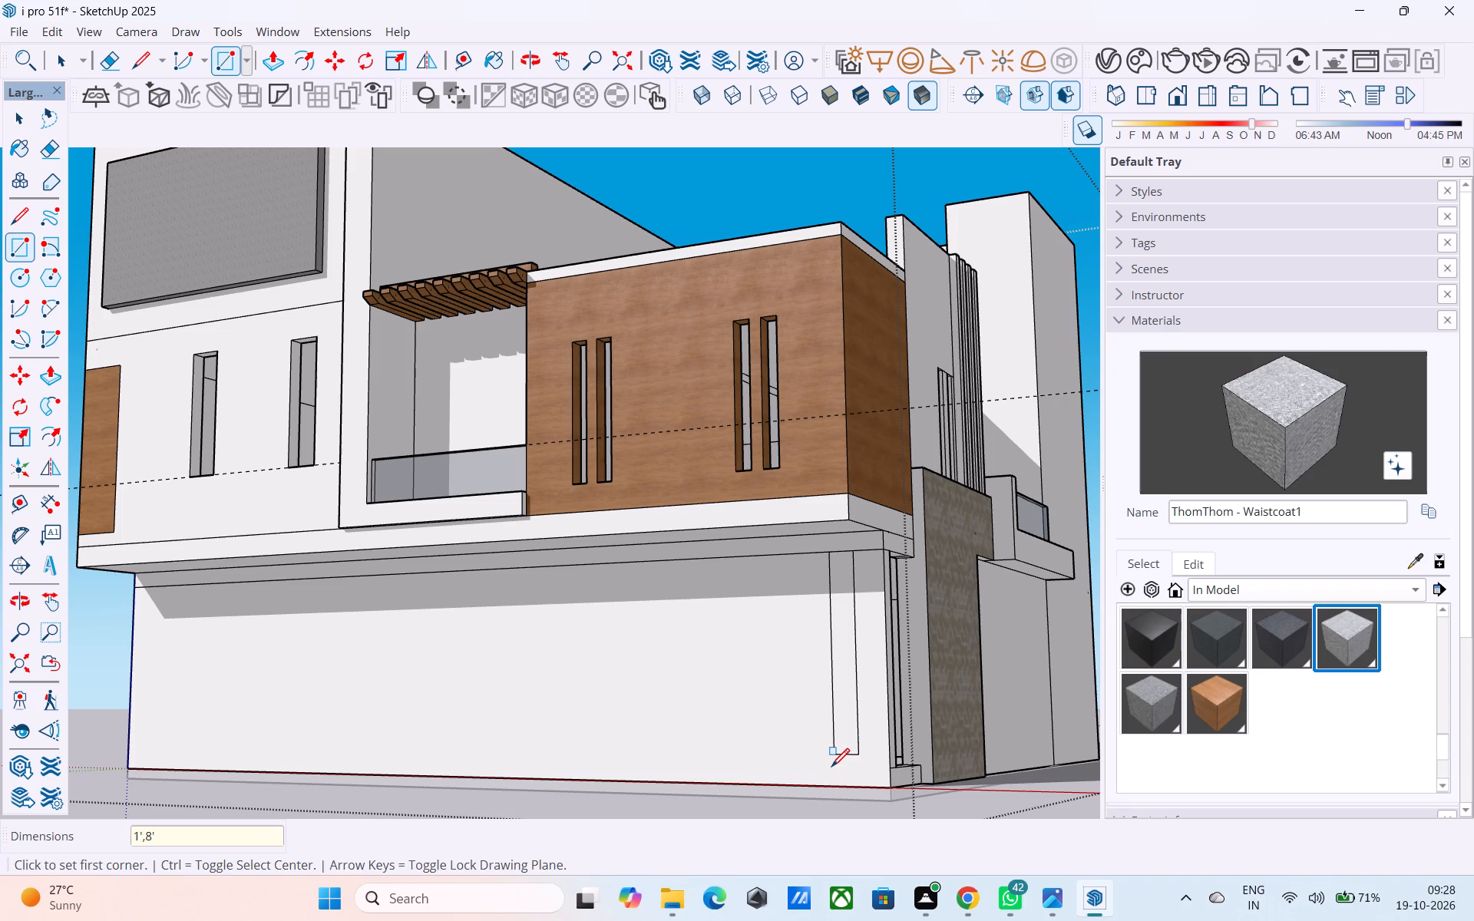
Copy the strip face about 1' 7 1/2" along the wall, away from the stone-clad corner.
key(space)
click(842, 704)
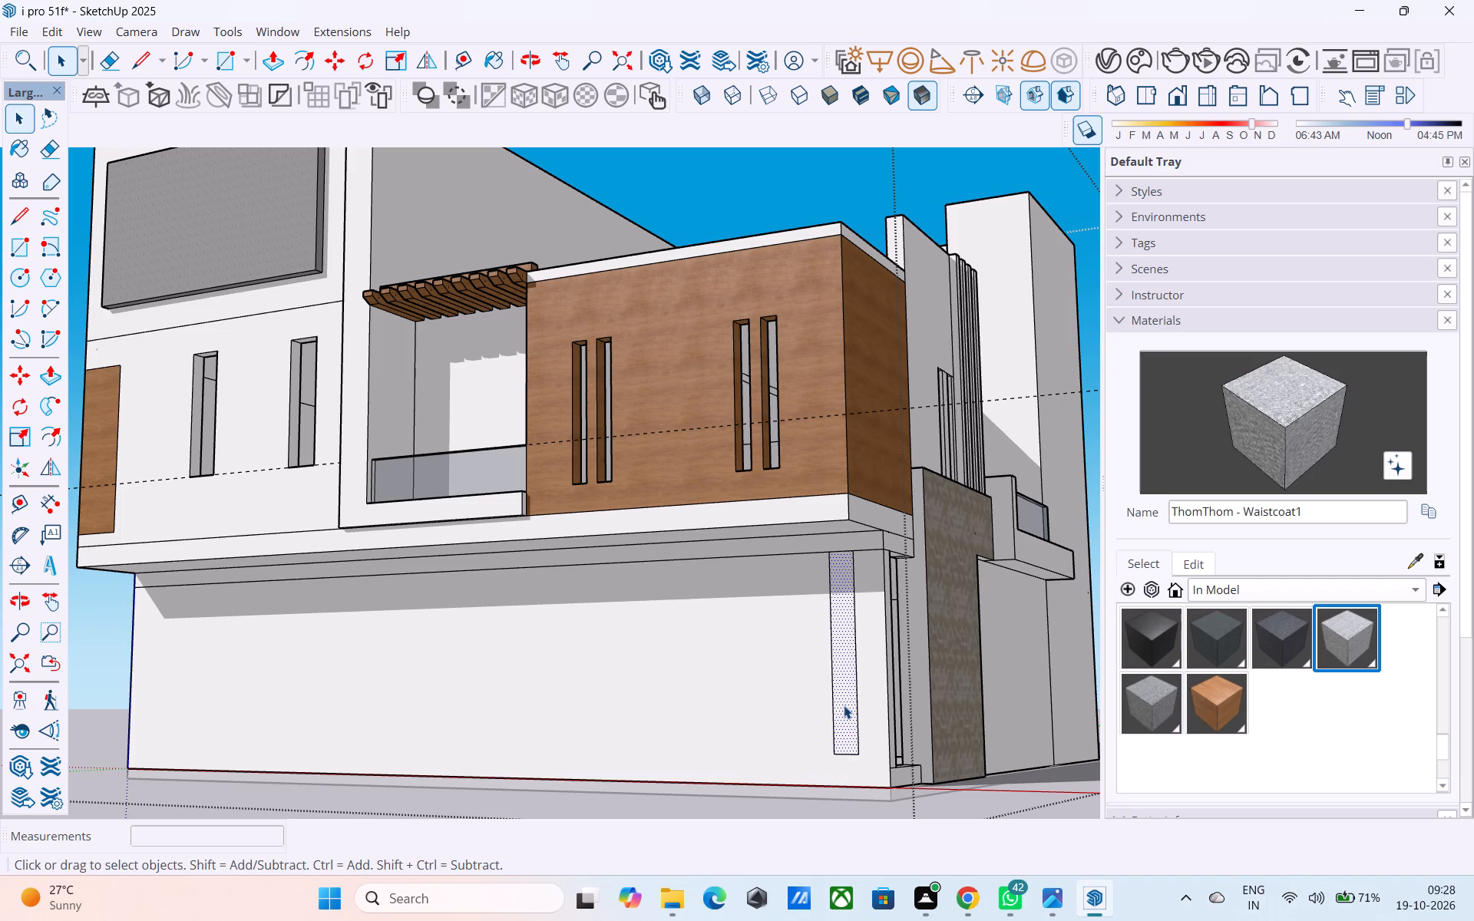
key(m)
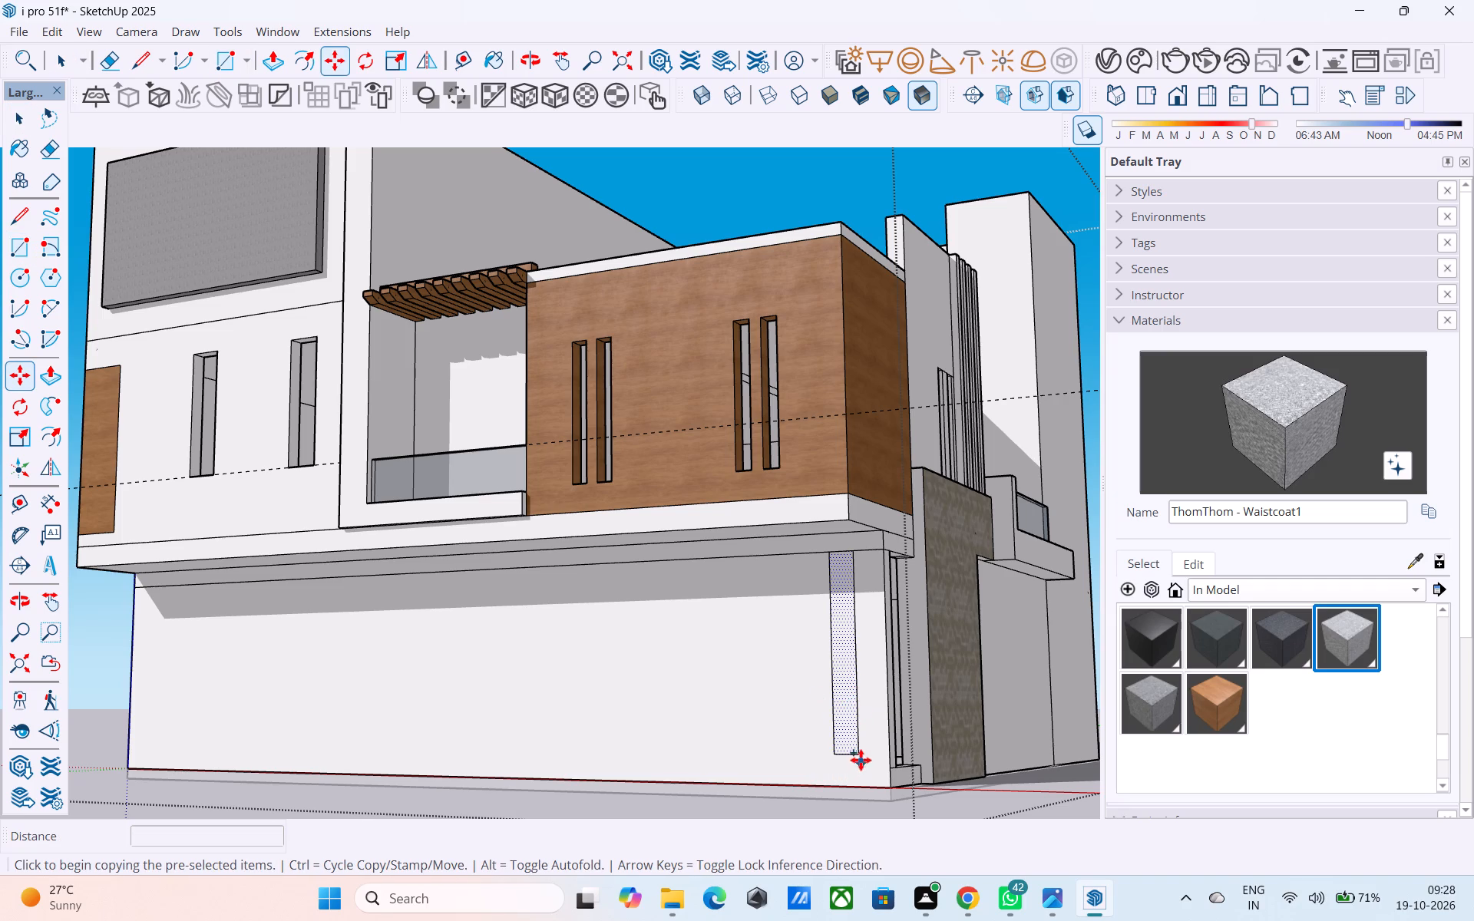
click(861, 754)
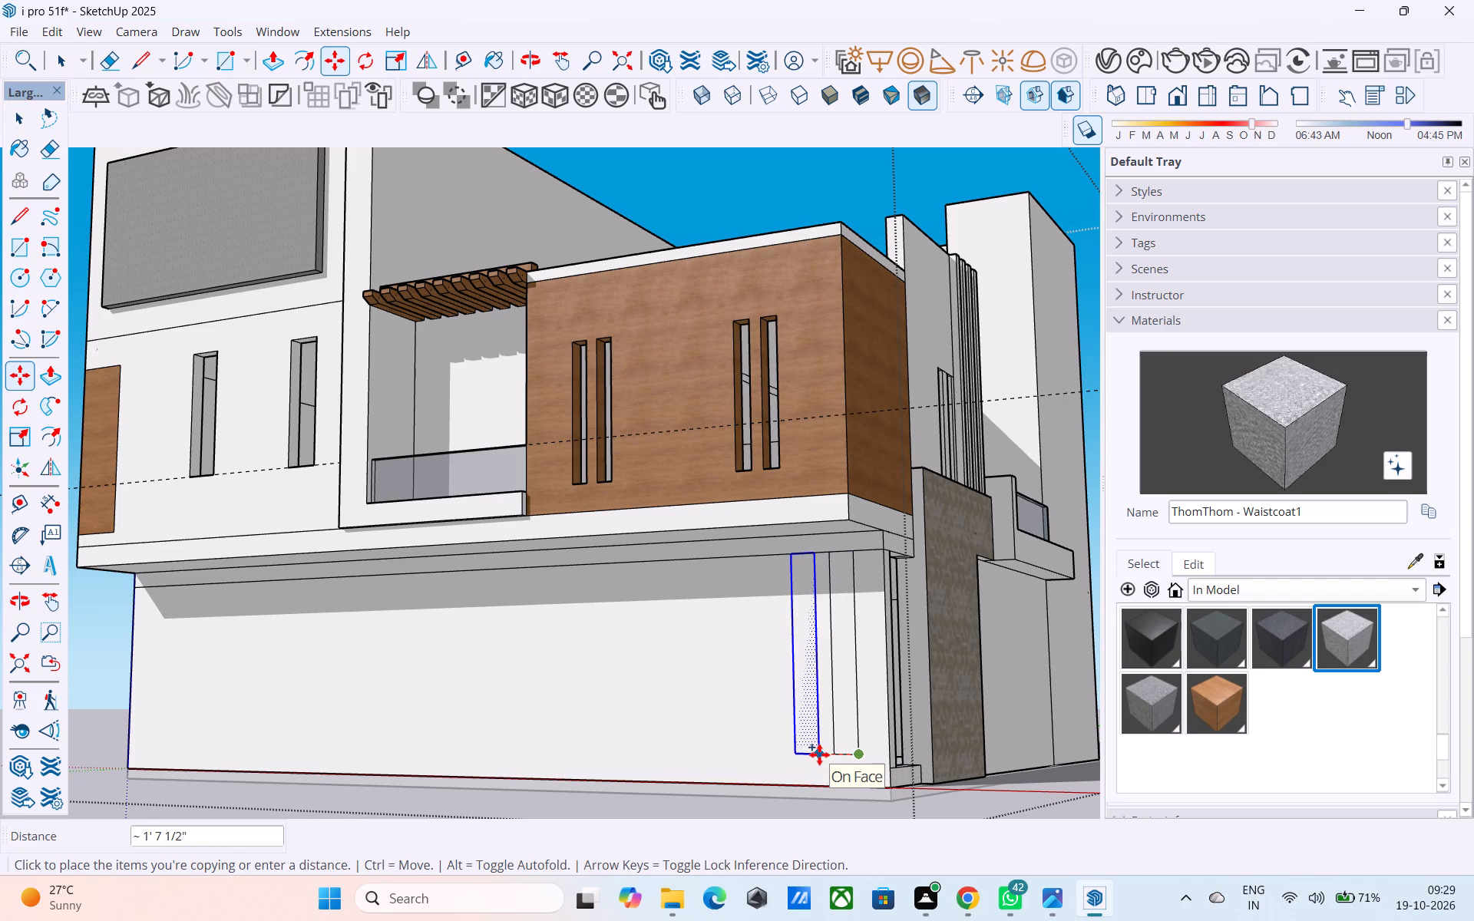
click(818, 753)
Draw a 1' line down the slab fascia from the balcony parapet's corner and continue it 4' across the soffit.
middle_click(774, 698)
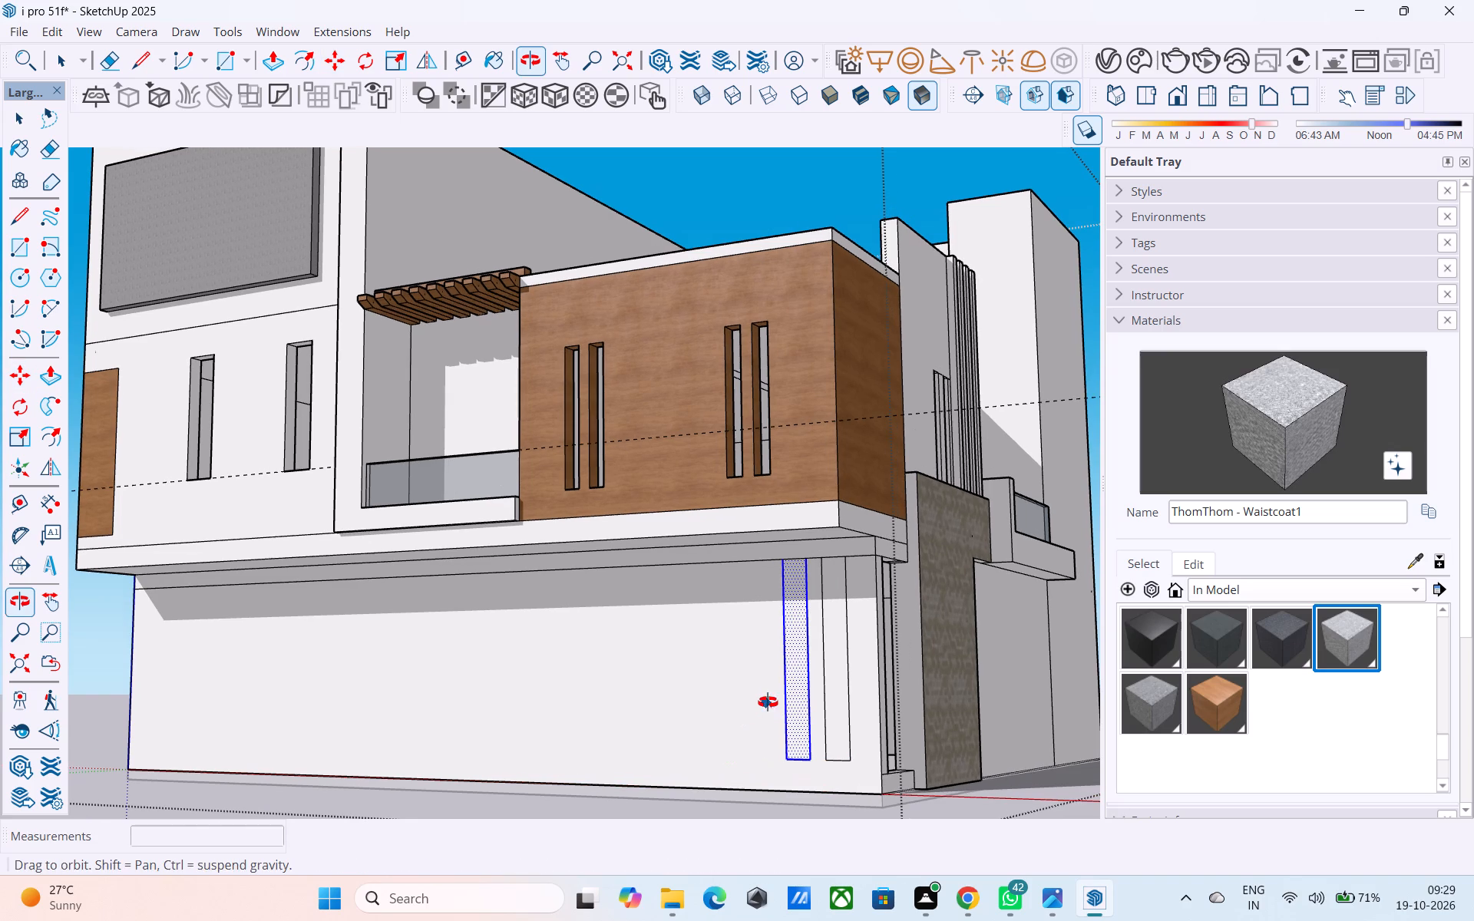
middle_drag(768, 703, 818, 723)
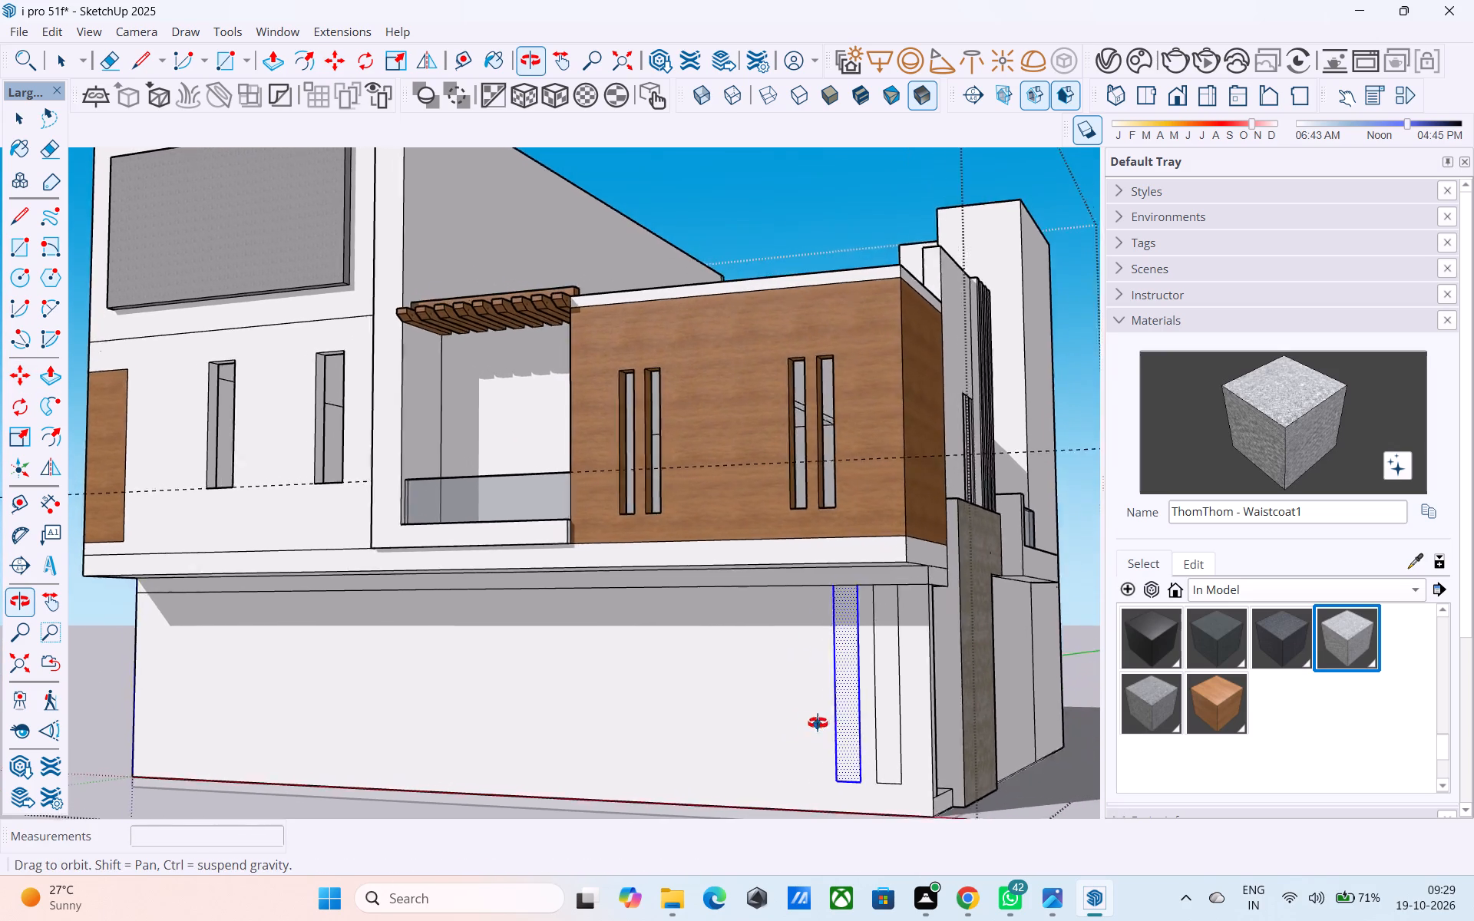
middle_drag(818, 723, 881, 724)
middle_click(777, 632)
key(l)
middle_drag(711, 585, 707, 506)
scroll(703, 454, up, 9)
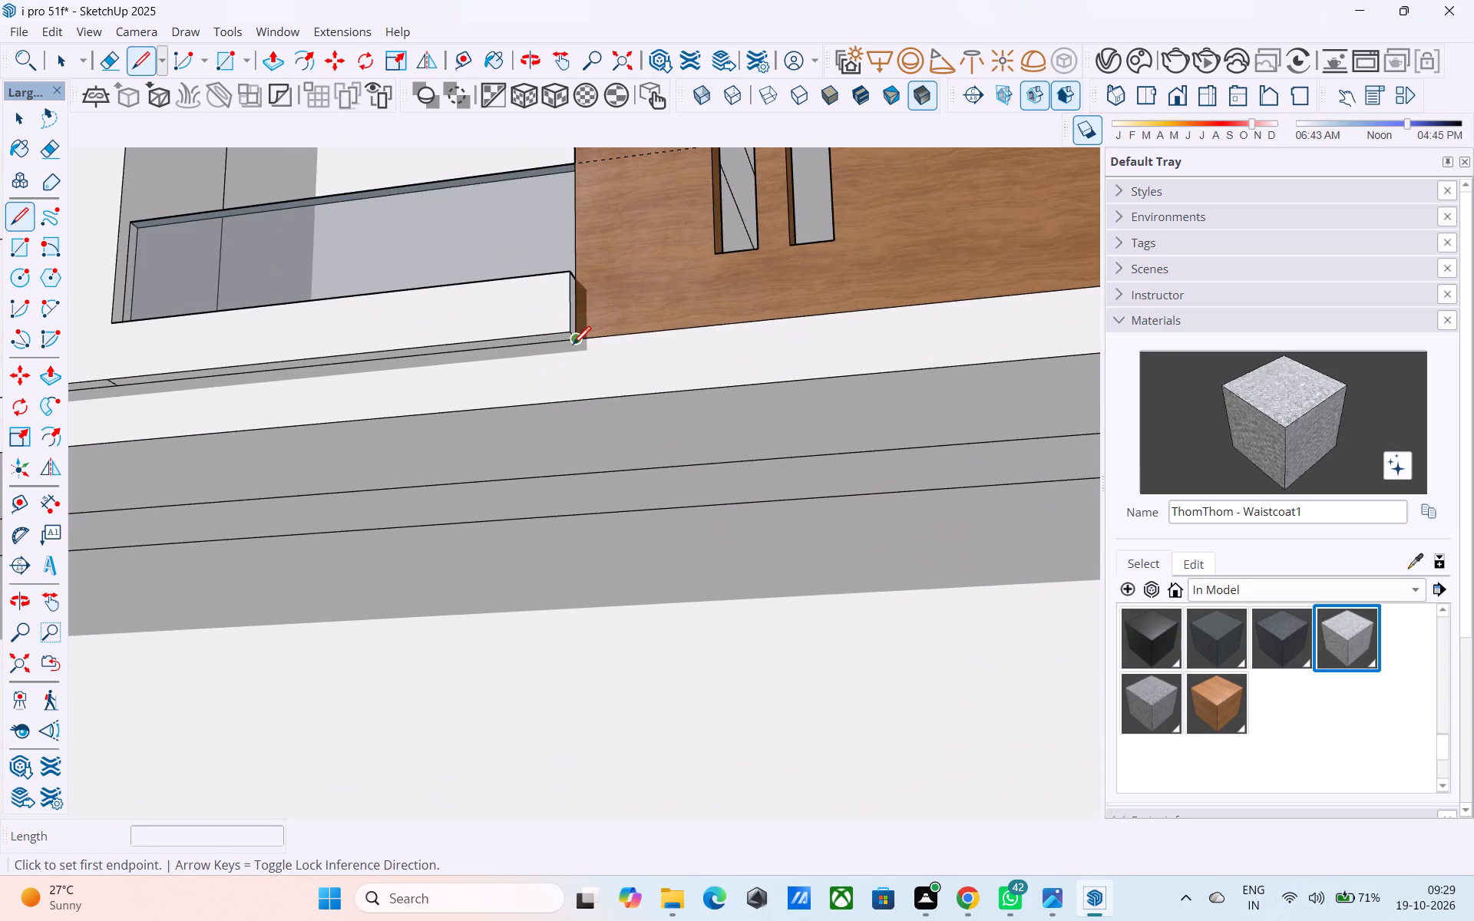
click(573, 346)
click(578, 397)
click(576, 398)
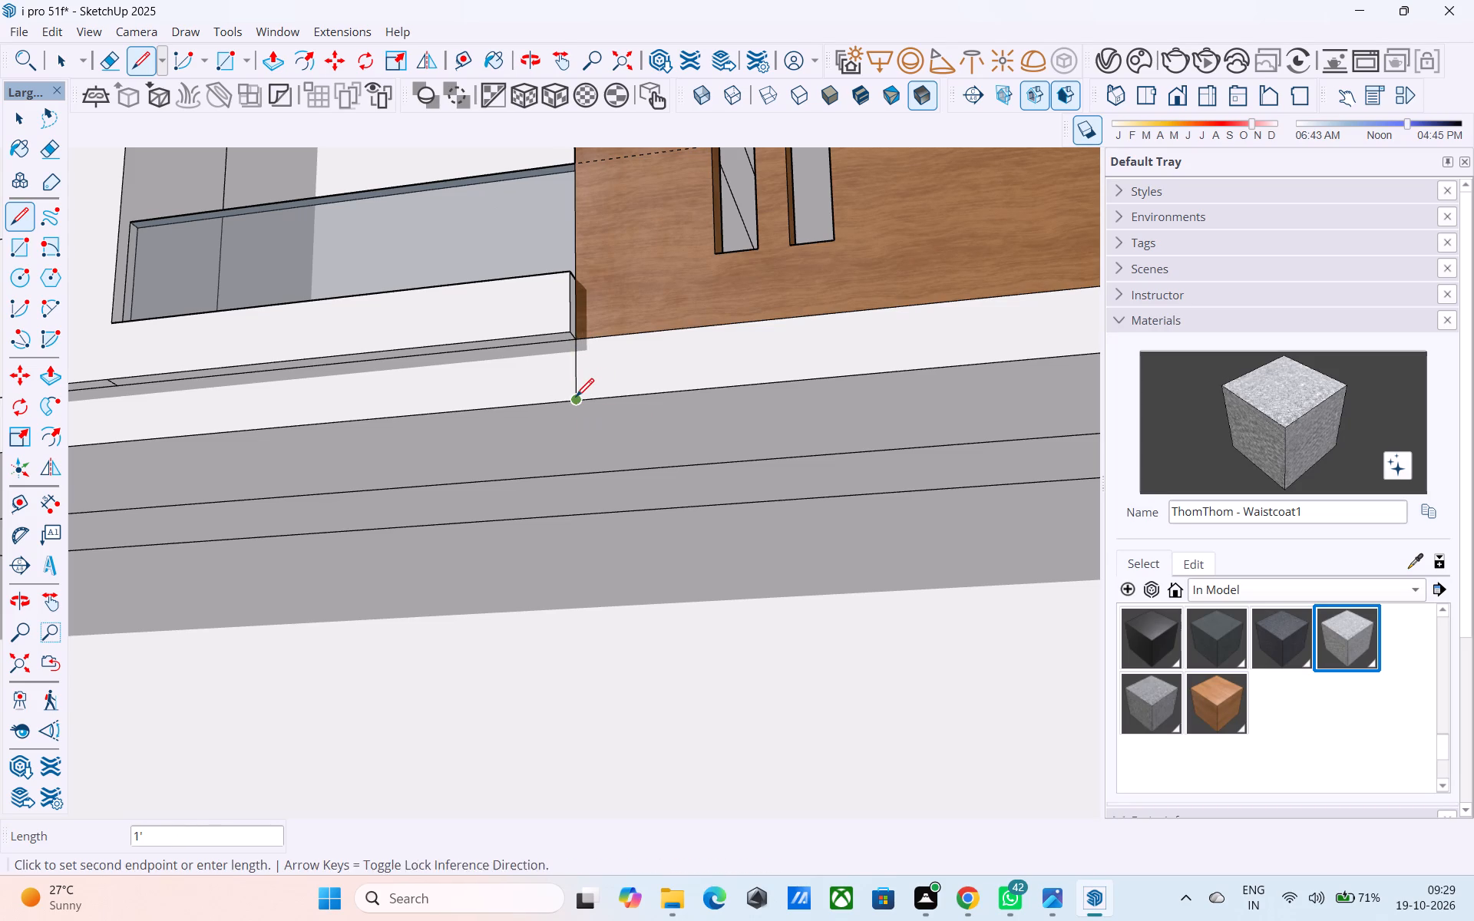
click(640, 473)
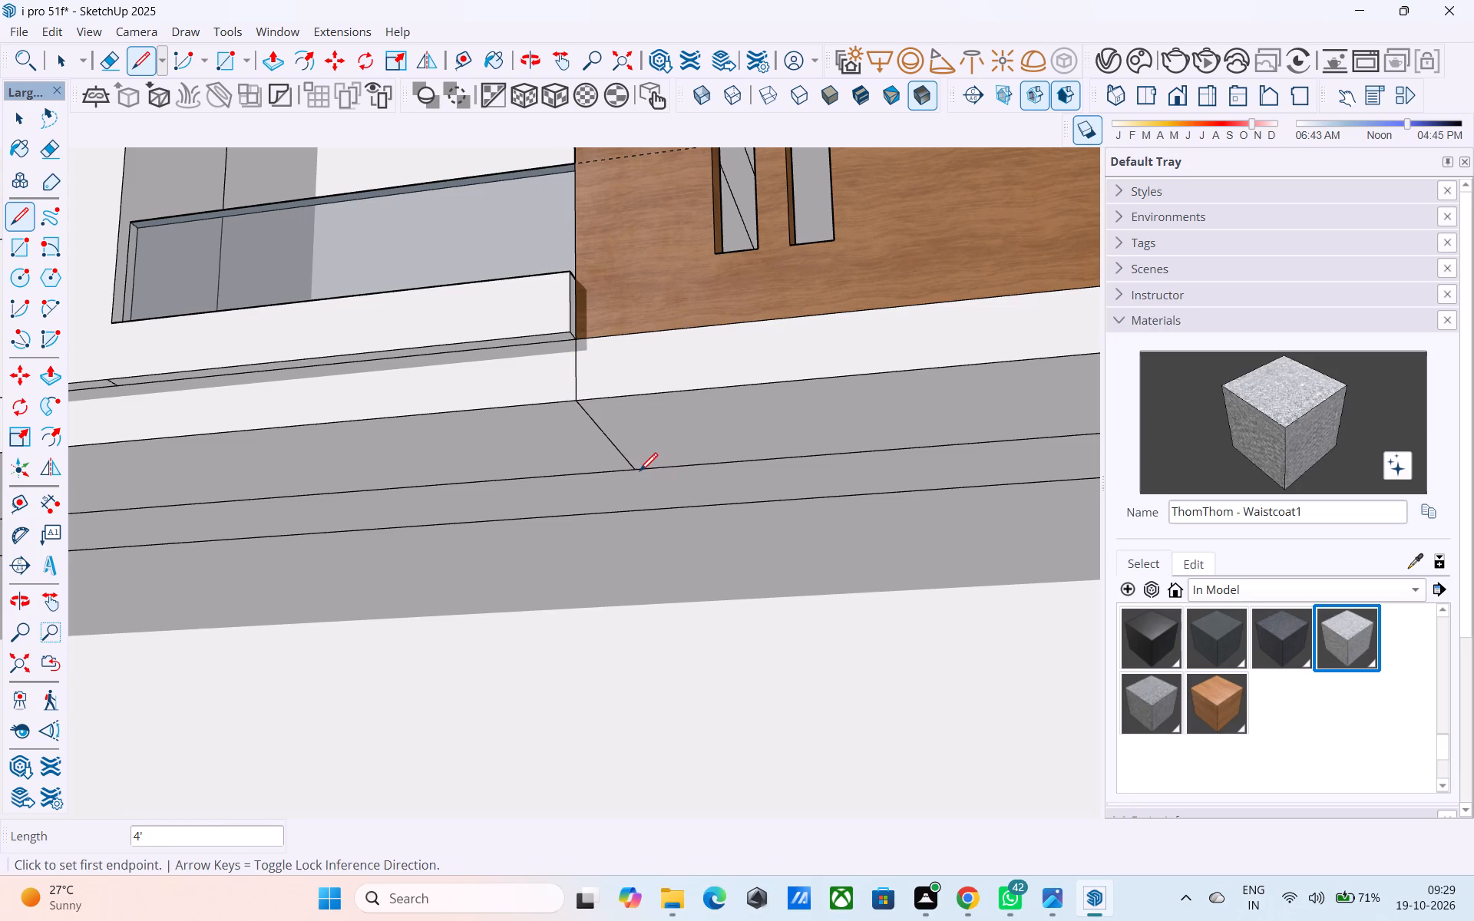
Draw a 9" vertical line from the end of the soffit line down to the top of the ground-floor wall.
scroll(636, 473, down, 10)
middle_drag(634, 473, 603, 472)
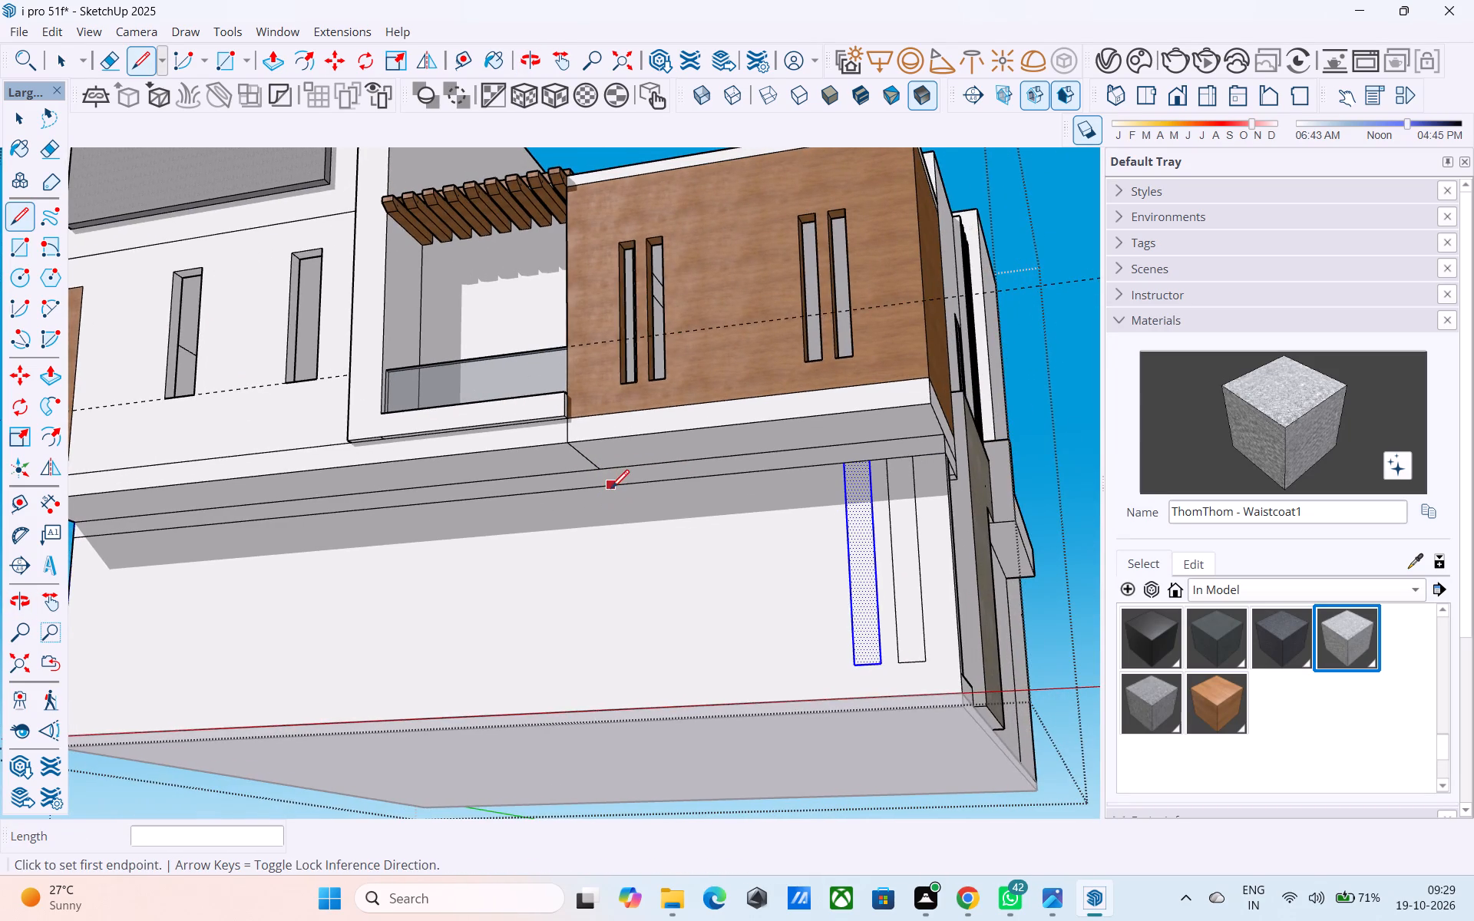
scroll(611, 490, up, 7)
click(587, 454)
click(593, 479)
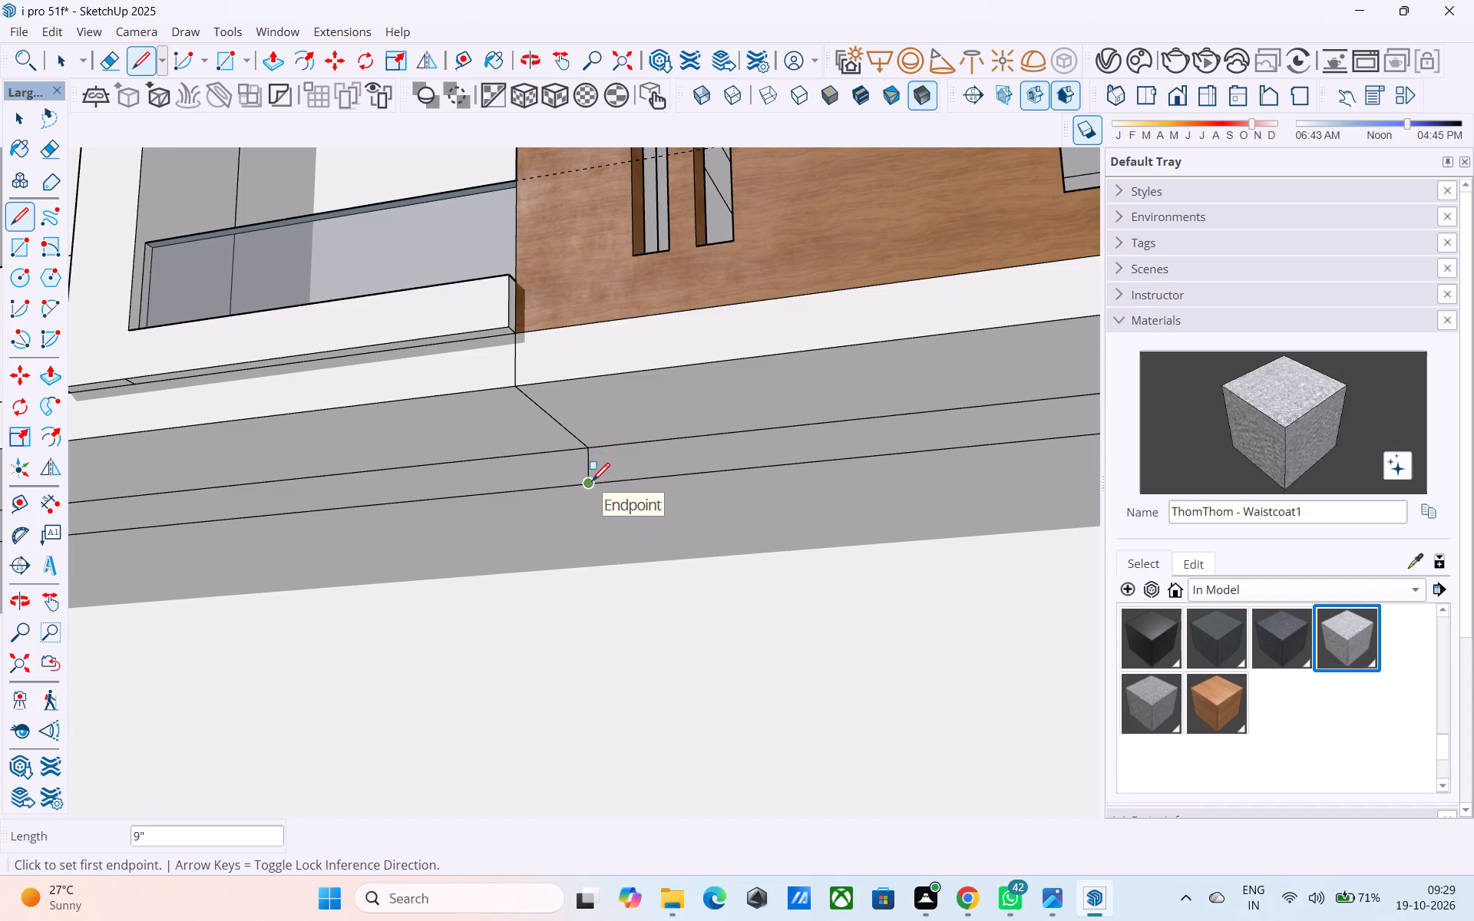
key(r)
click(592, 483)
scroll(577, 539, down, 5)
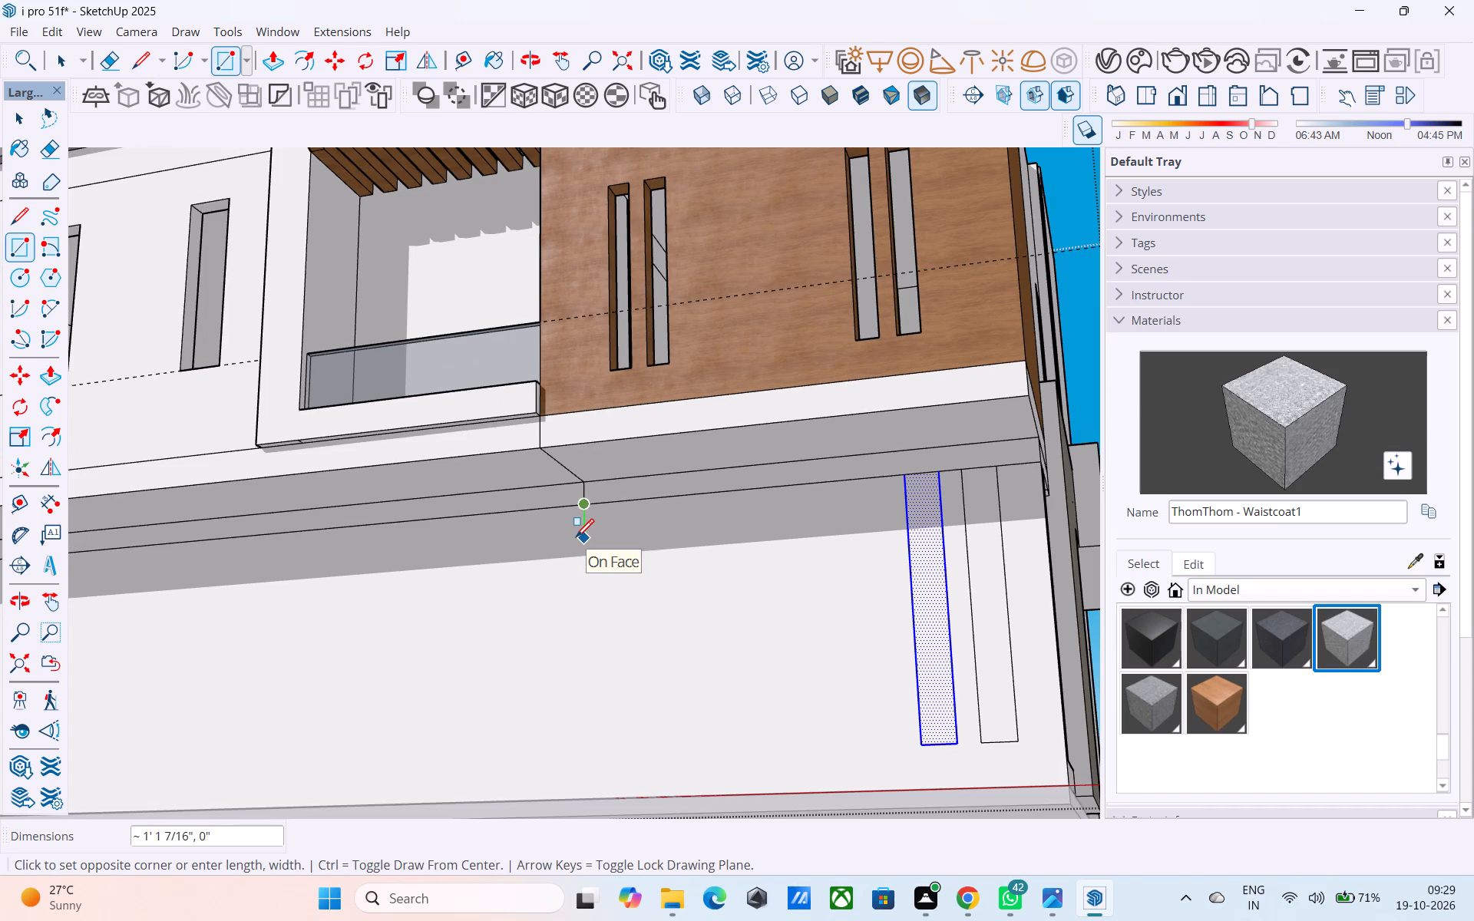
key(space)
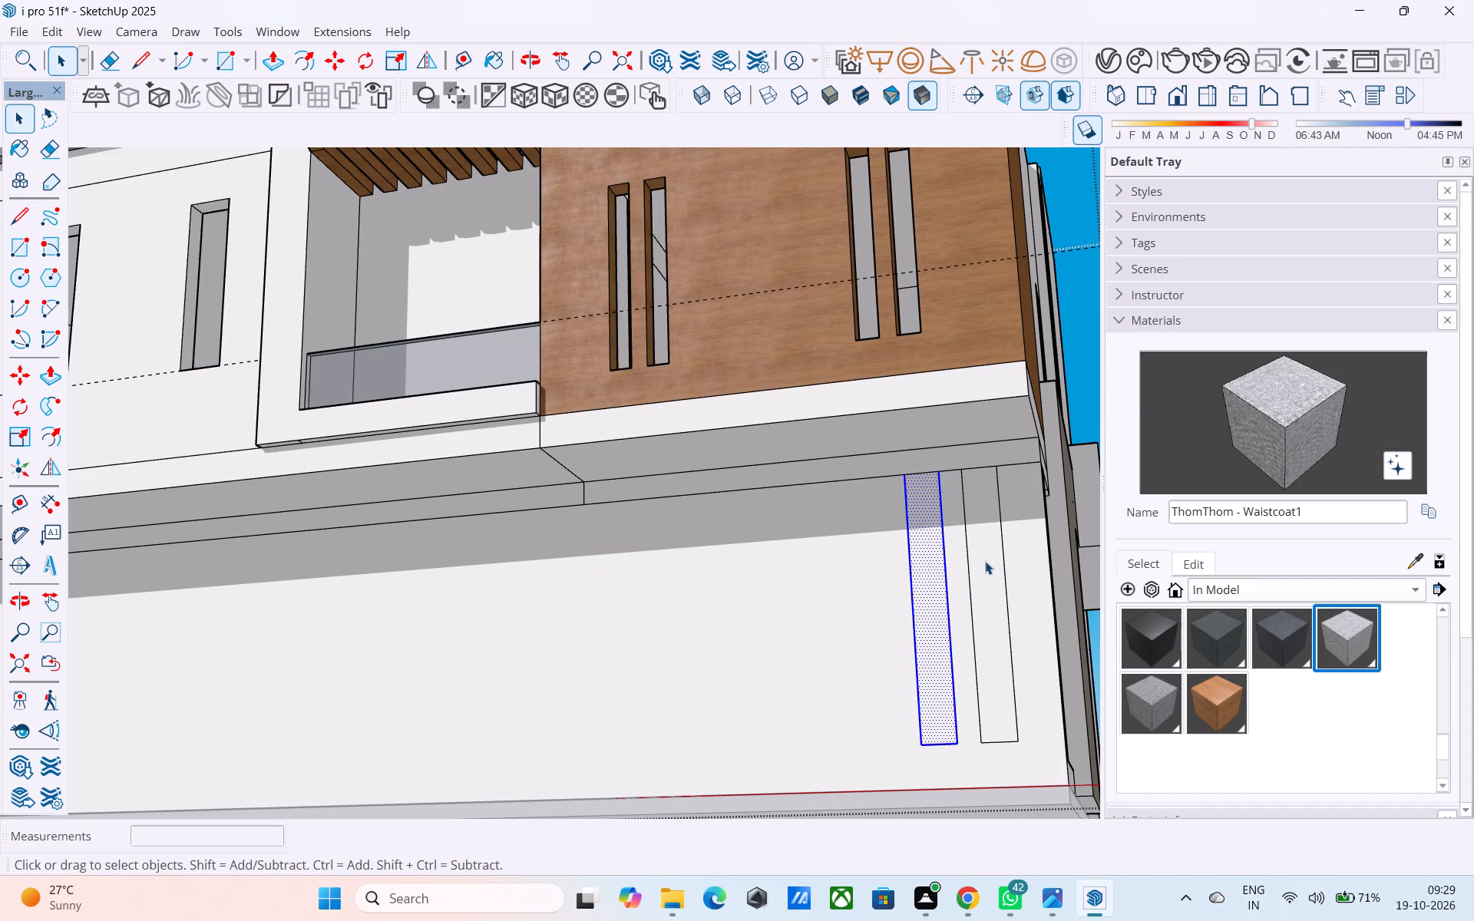
Copy both strip faces about 12' 9" along the wall so their top corner meets the end of the vertical guide line.
click(985, 561)
click(930, 557)
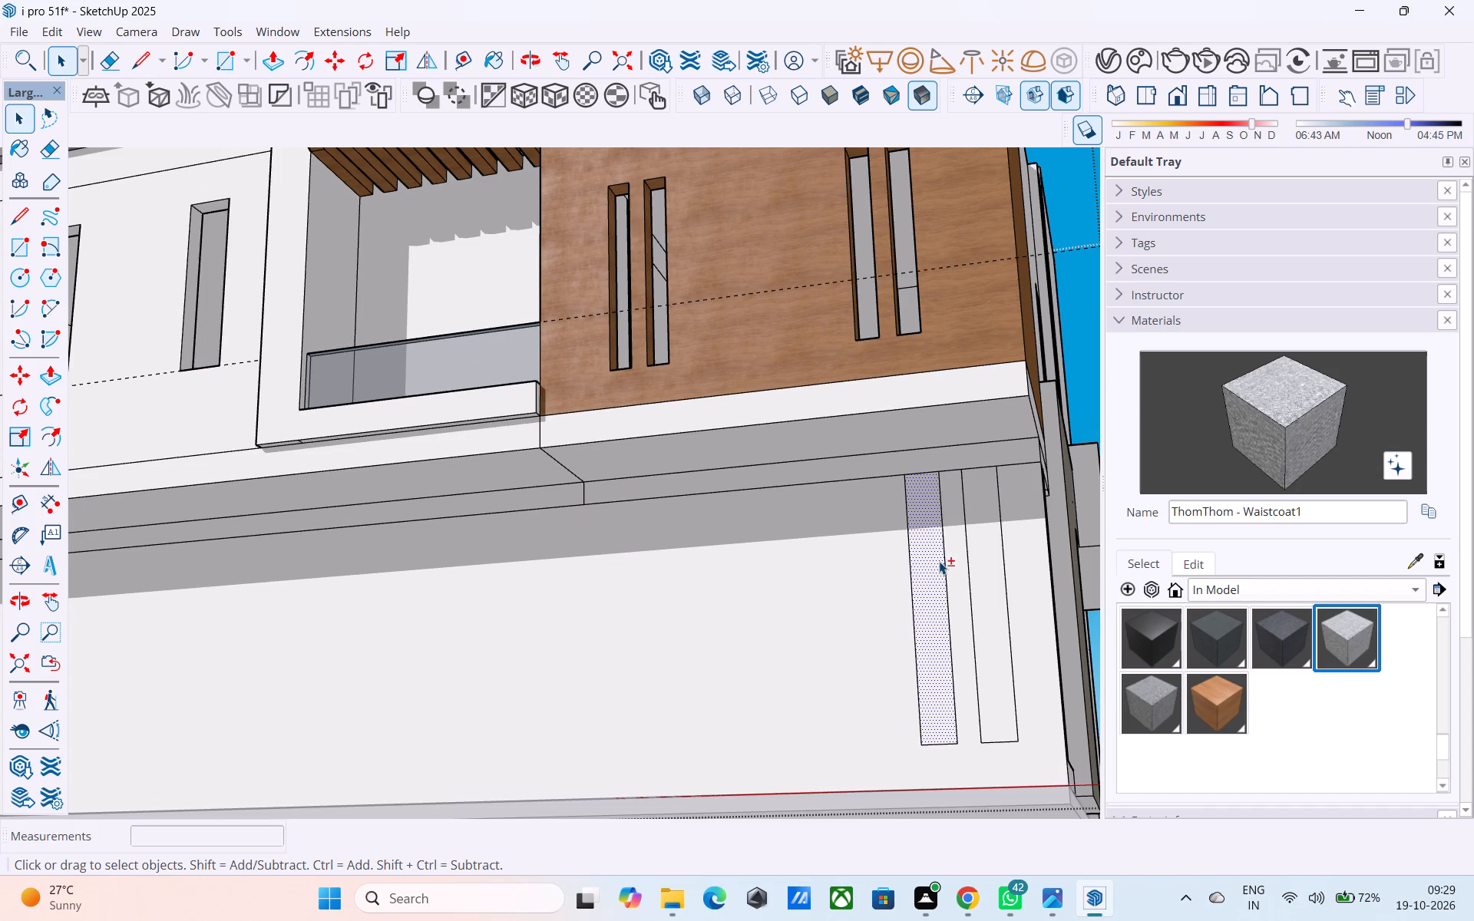
shift+click(998, 583)
key(m)
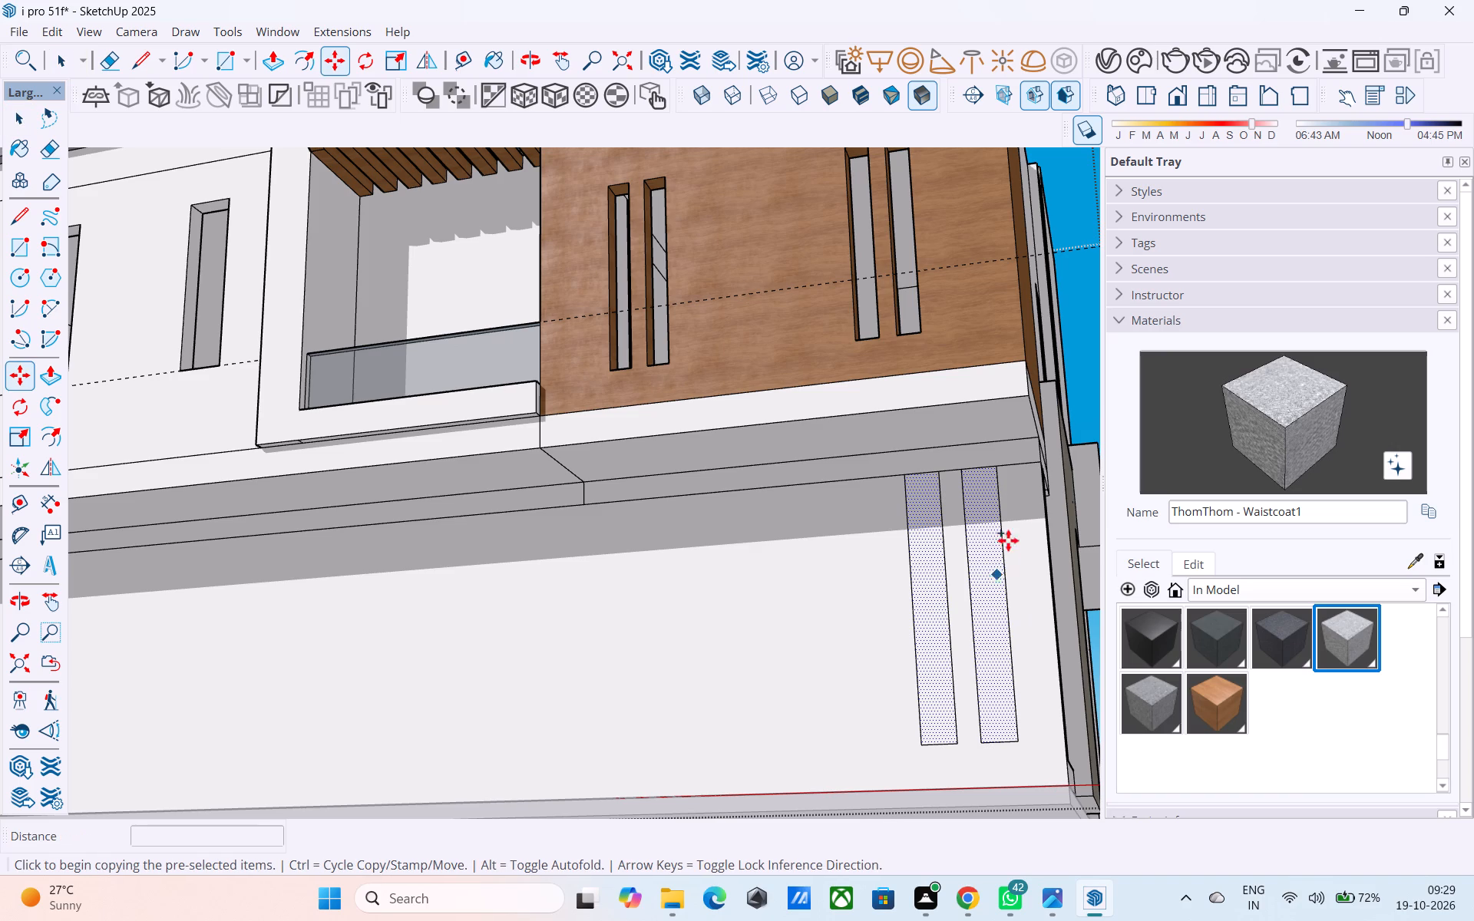
click(1000, 468)
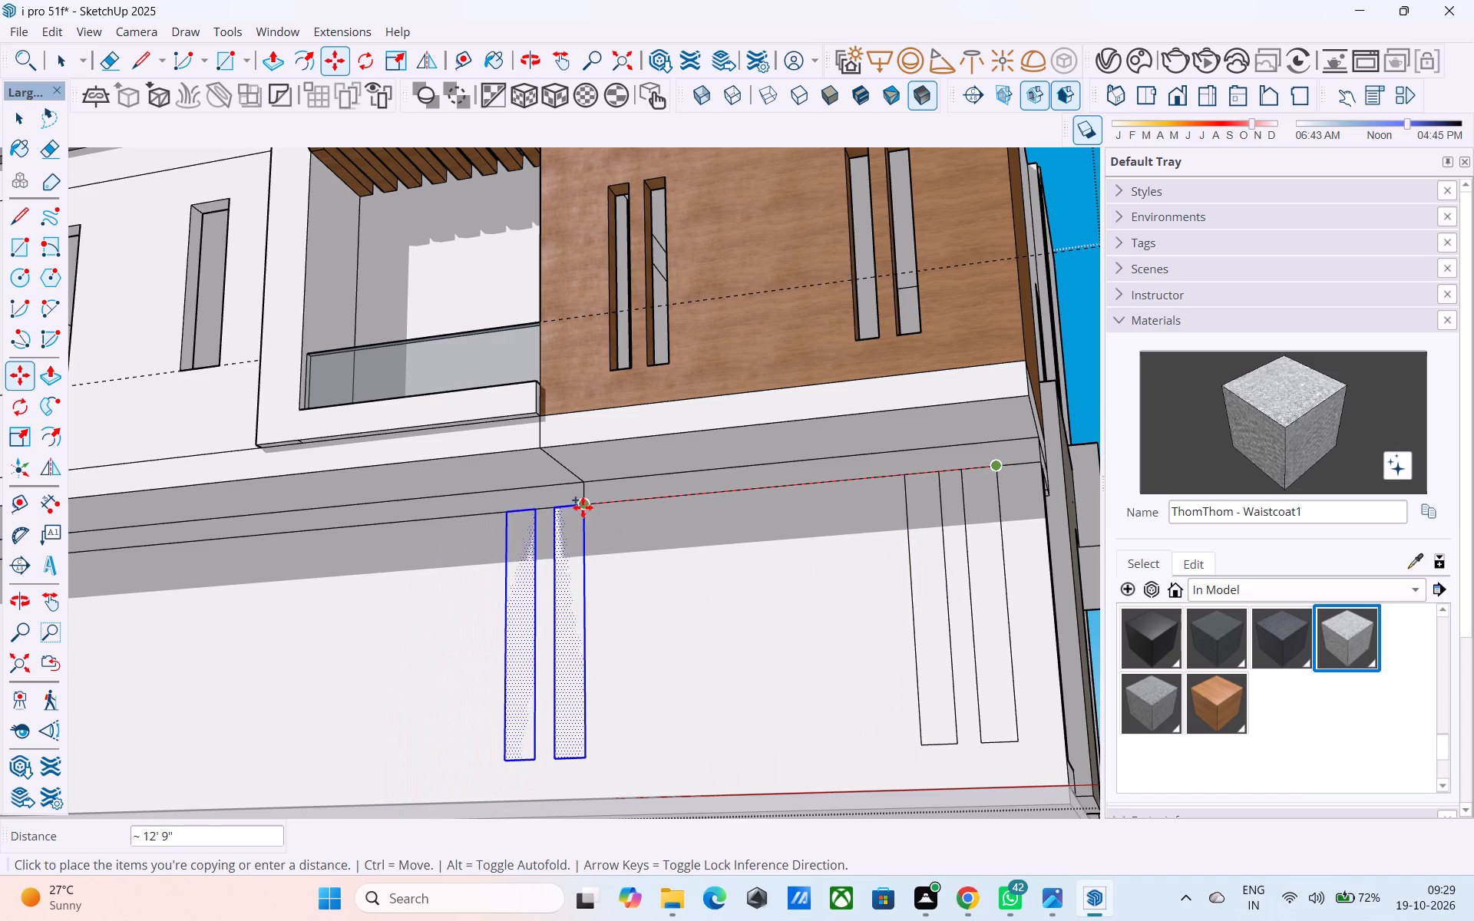
click(588, 506)
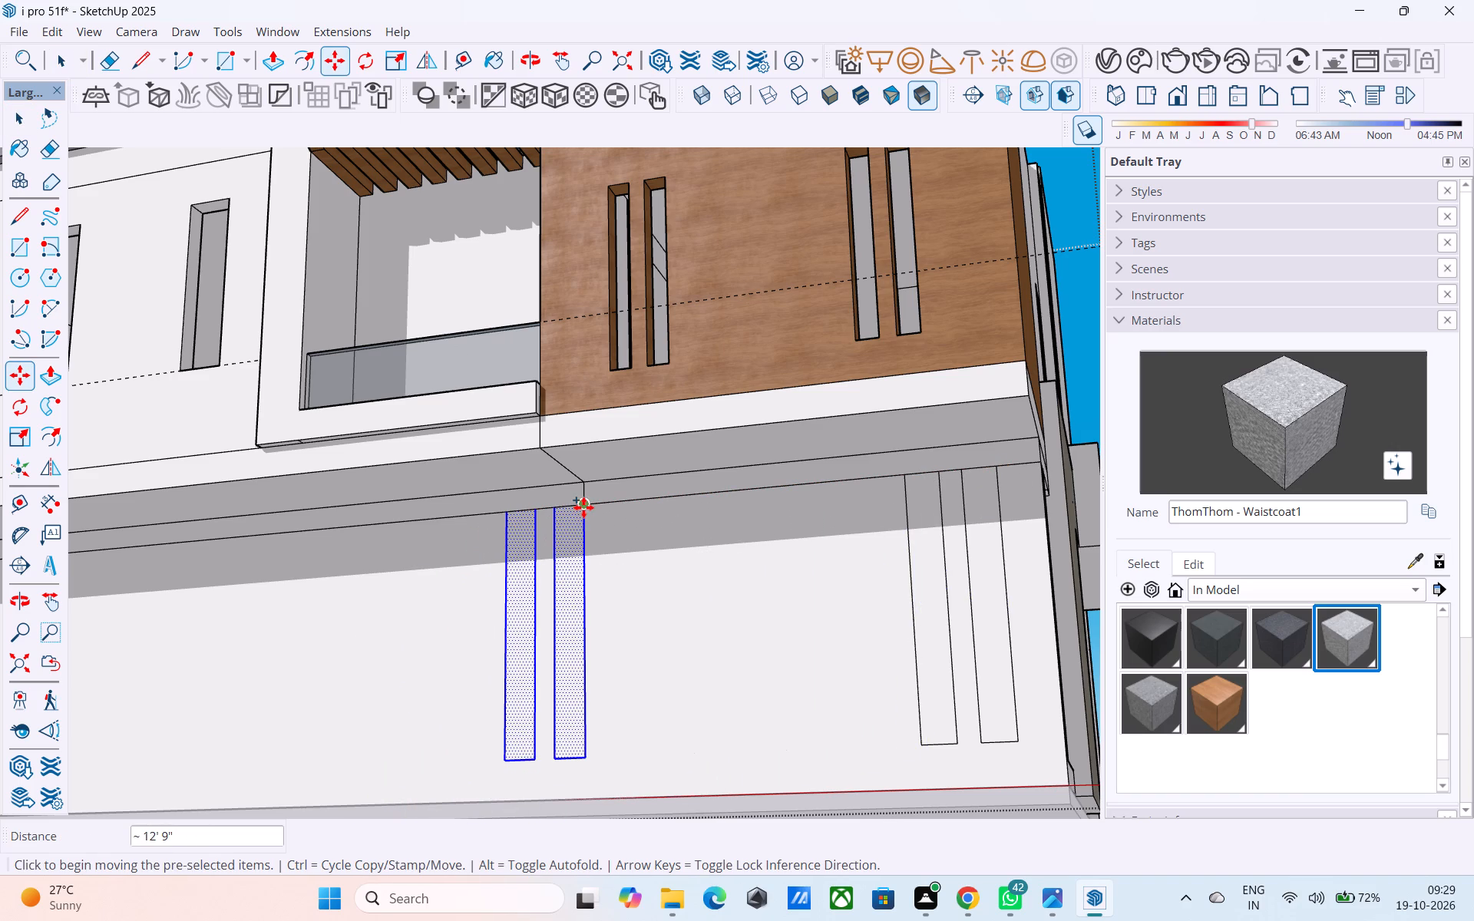
Copy the pair of strips another 6' along the wall to sit below the balcony.
click(585, 507)
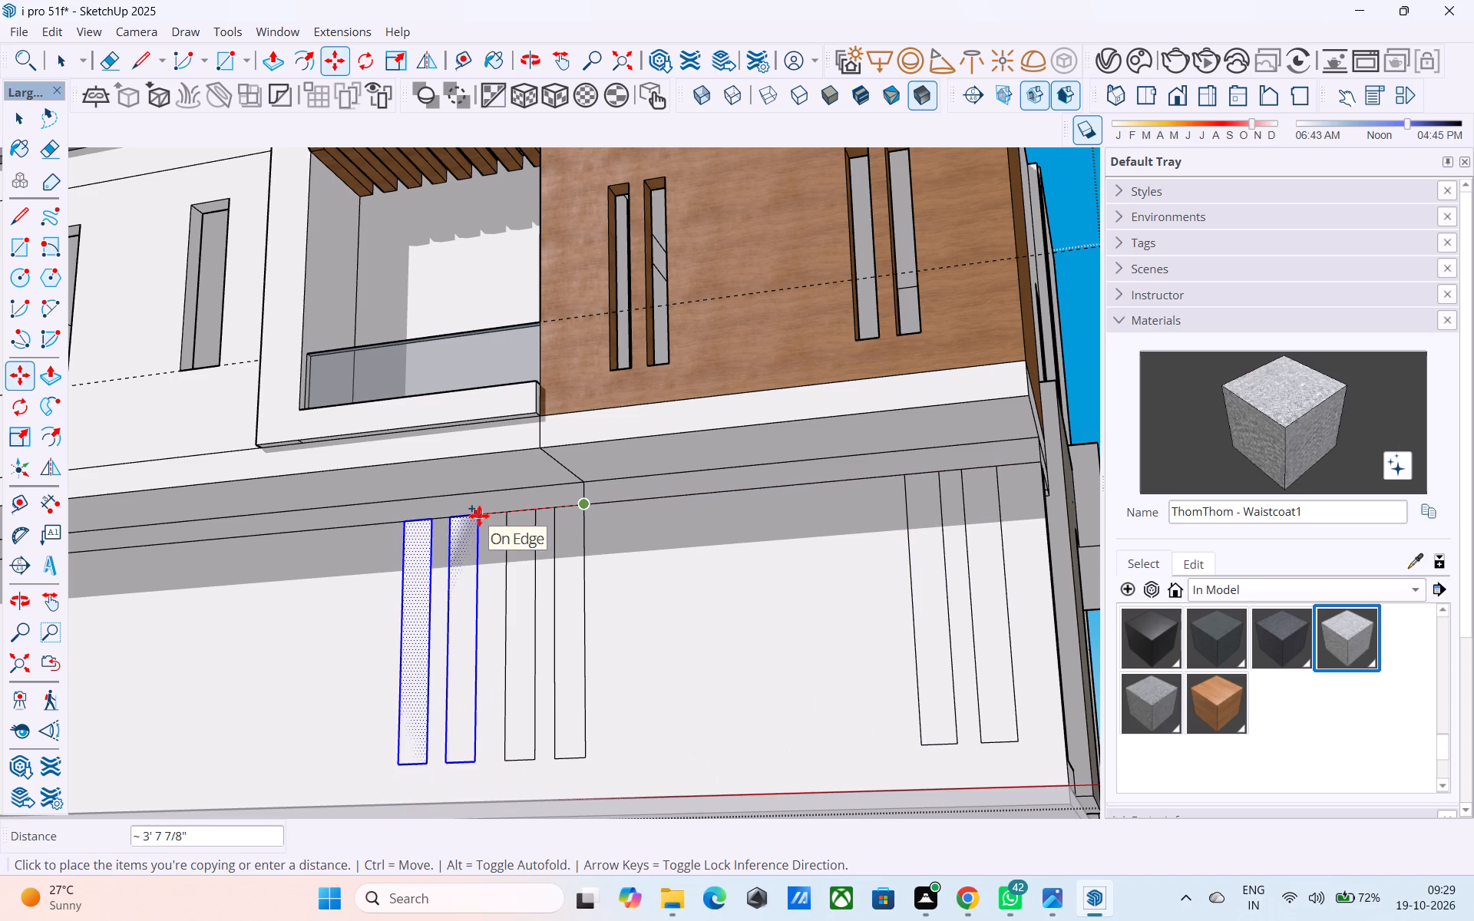
middle_drag(479, 516, 593, 580)
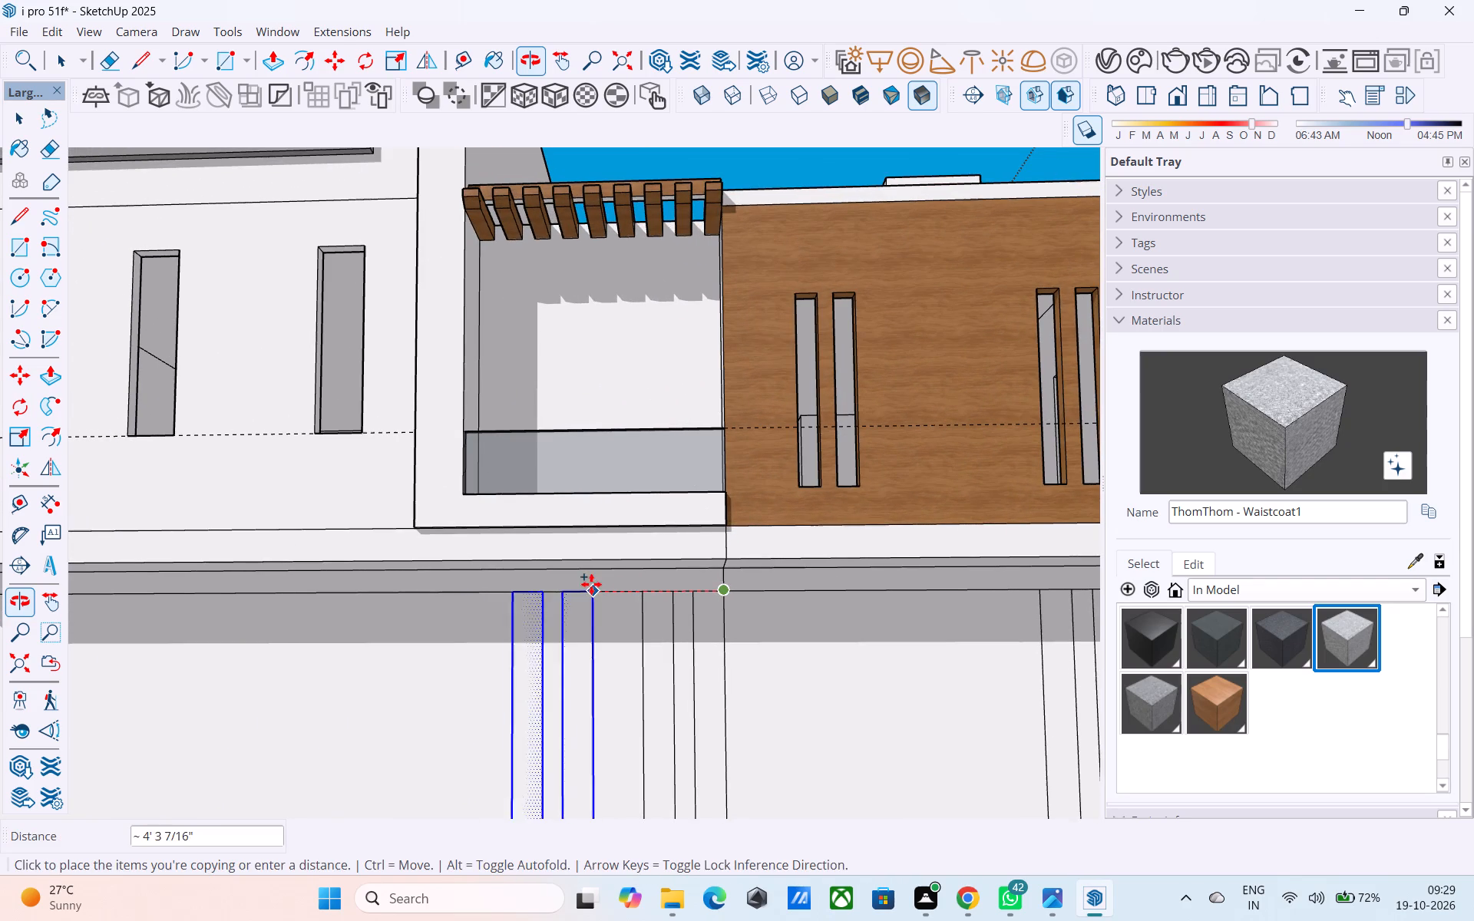
middle_drag(552, 590, 598, 621)
click(669, 680)
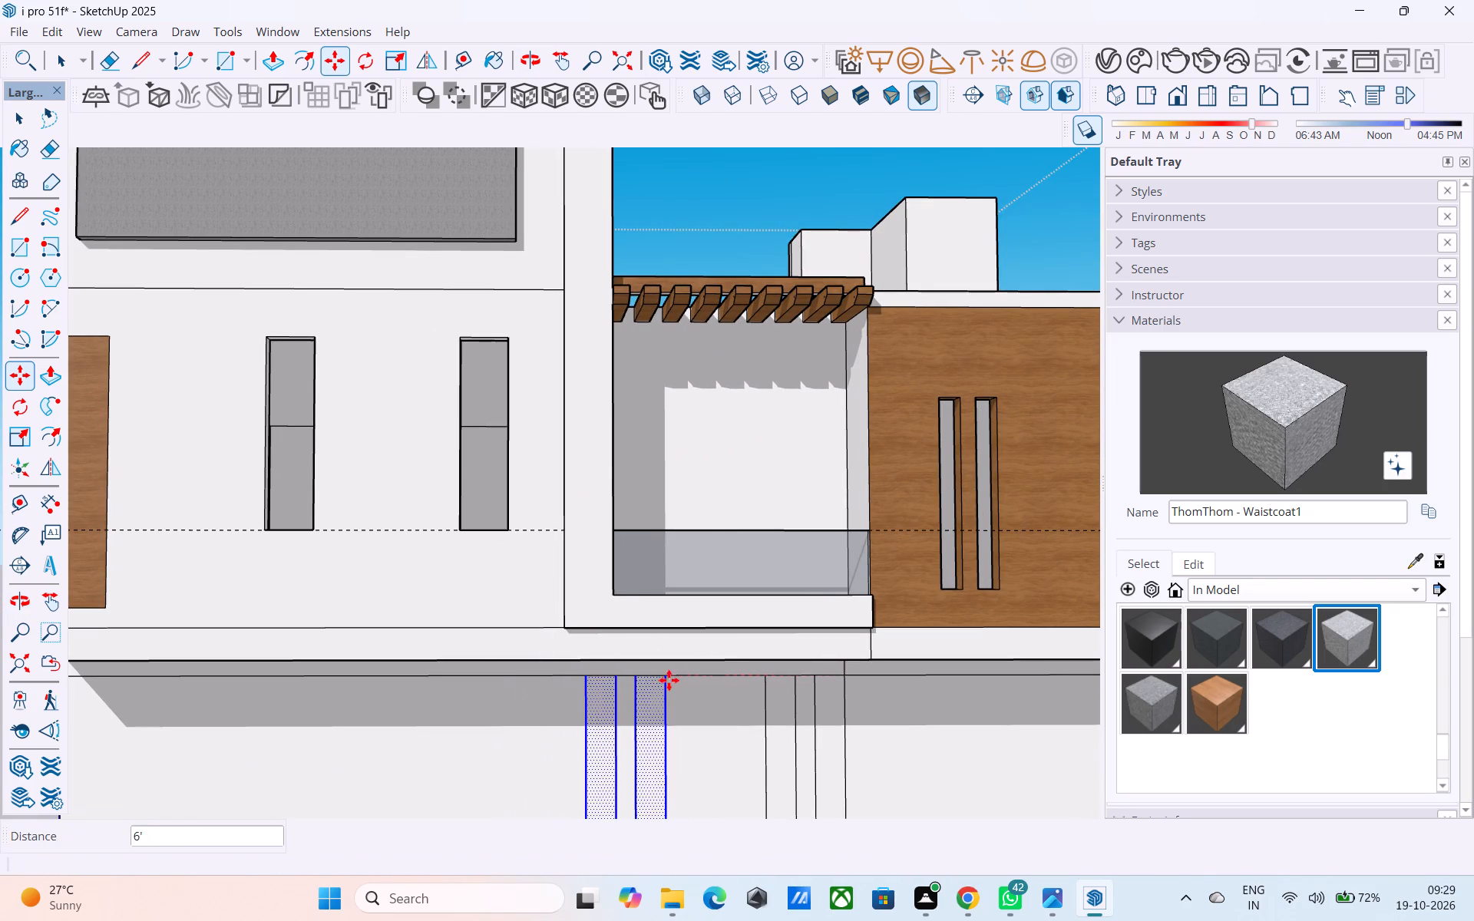
Examine the layout of the three strip pairs on the ground-floor facade from several angles.
scroll(575, 457, down, 6)
middle_drag(619, 554, 592, 533)
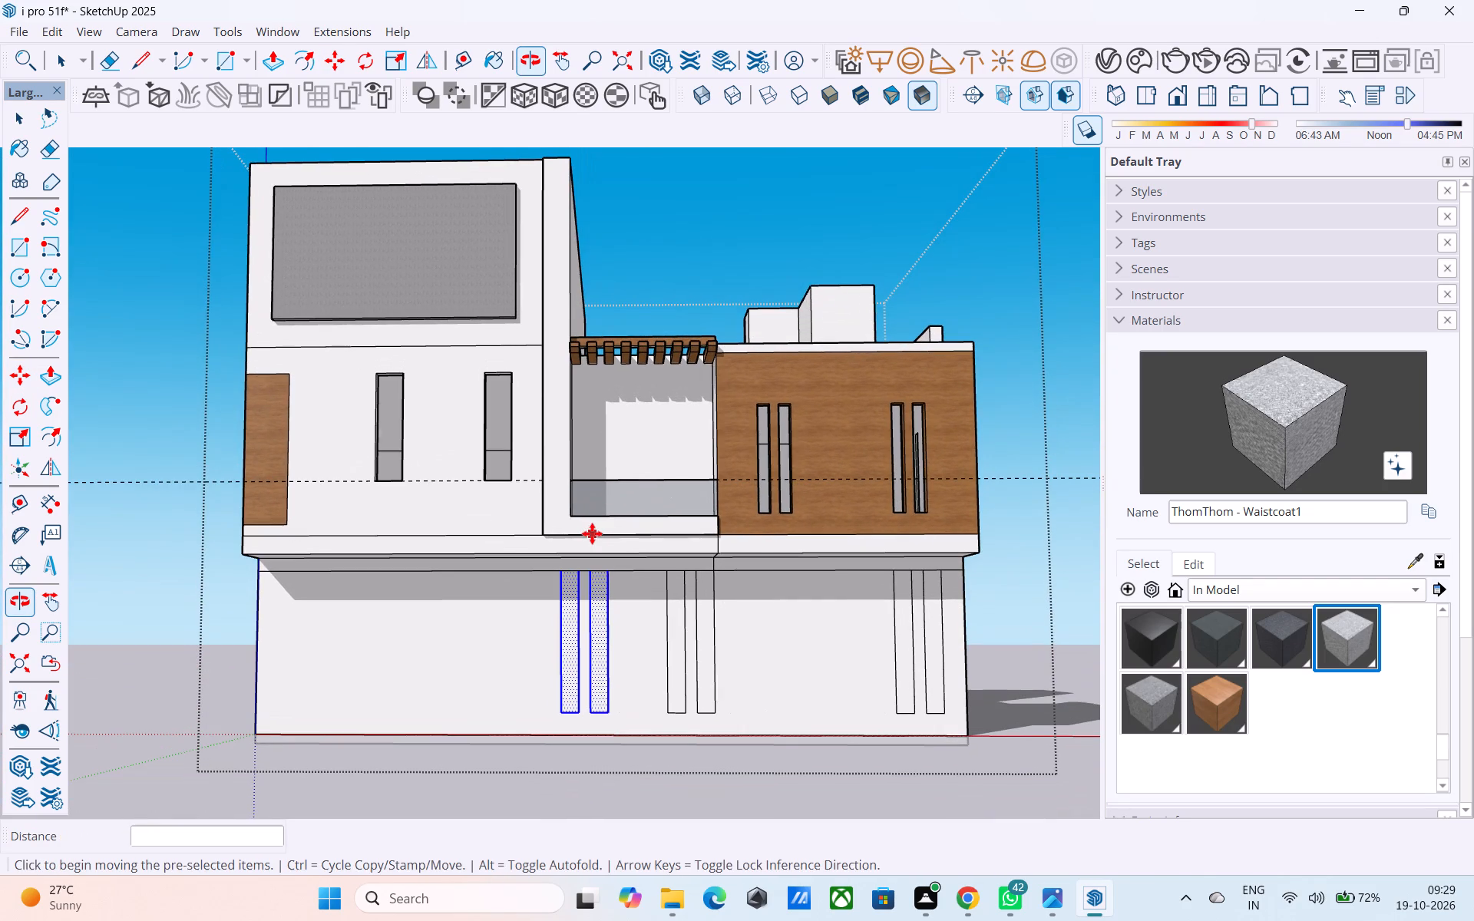
middle_drag(592, 534, 591, 515)
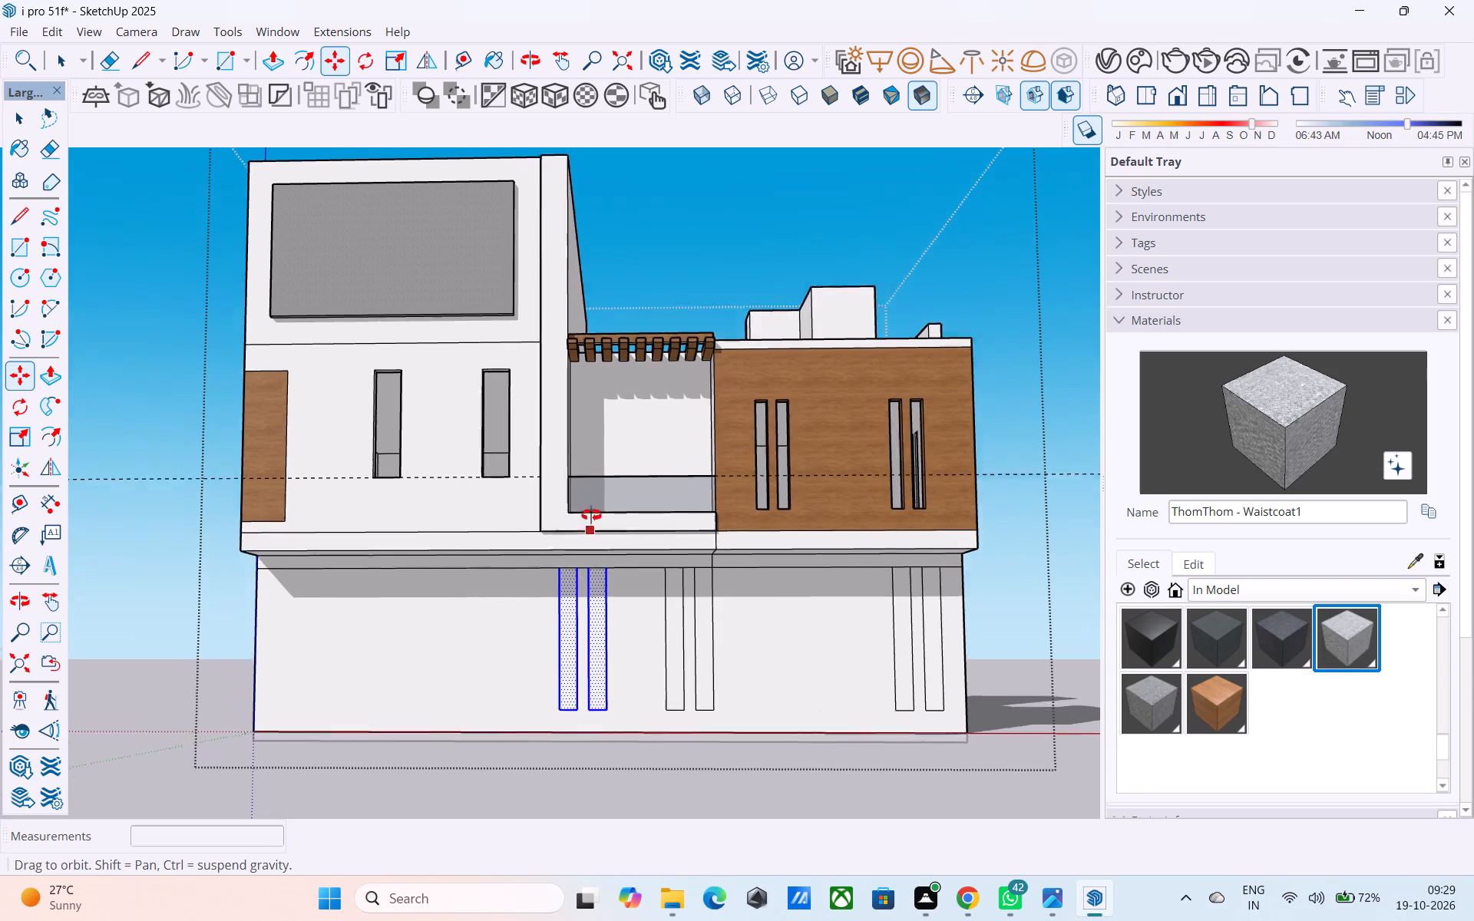
middle_drag(591, 515, 593, 510)
middle_drag(594, 487, 600, 487)
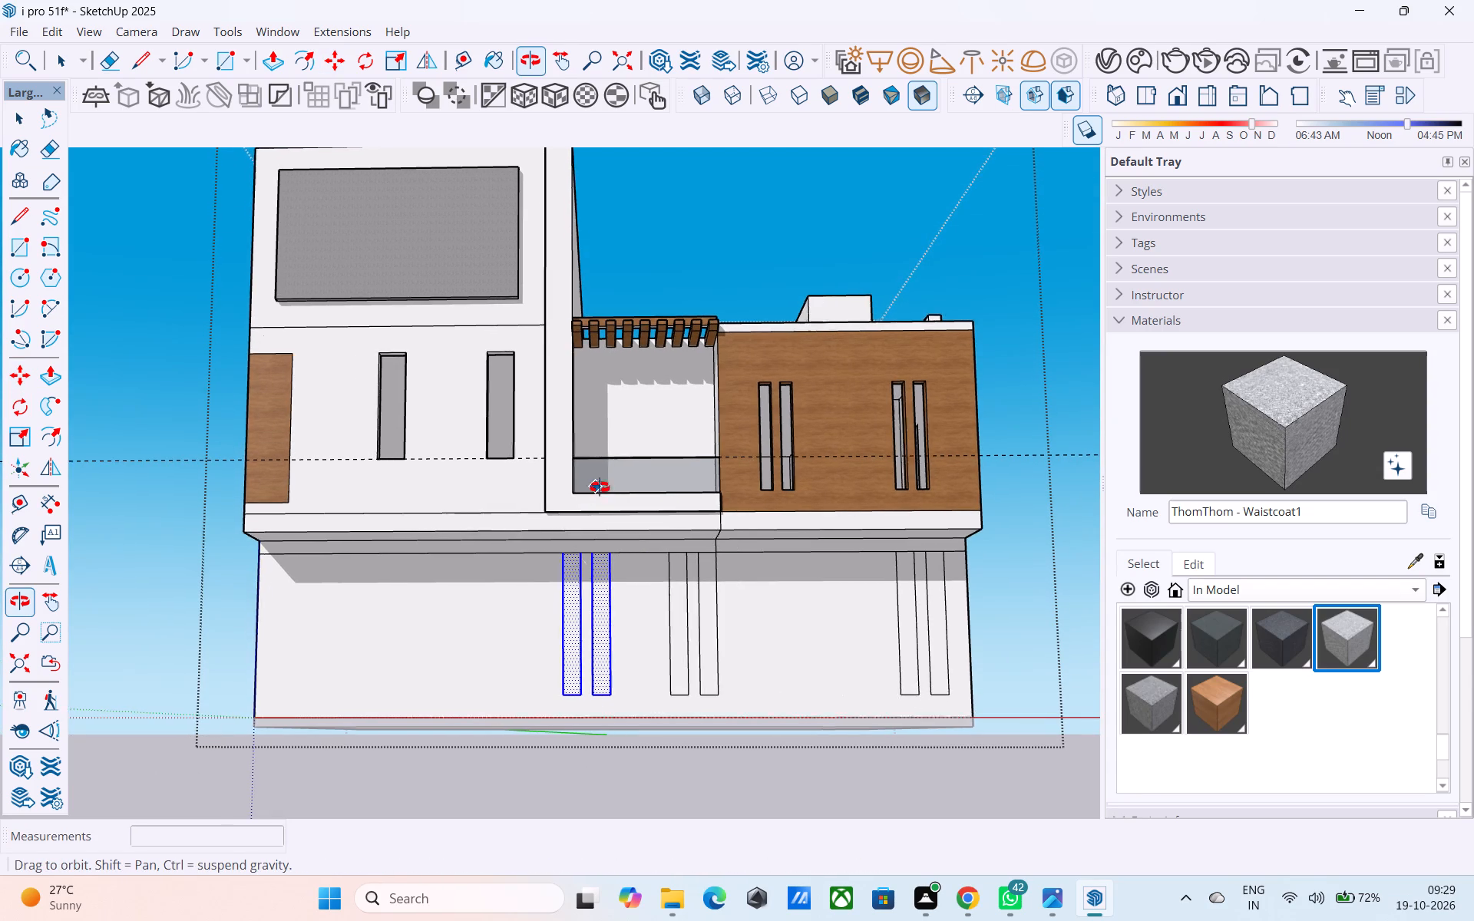
middle_drag(600, 487, 603, 492)
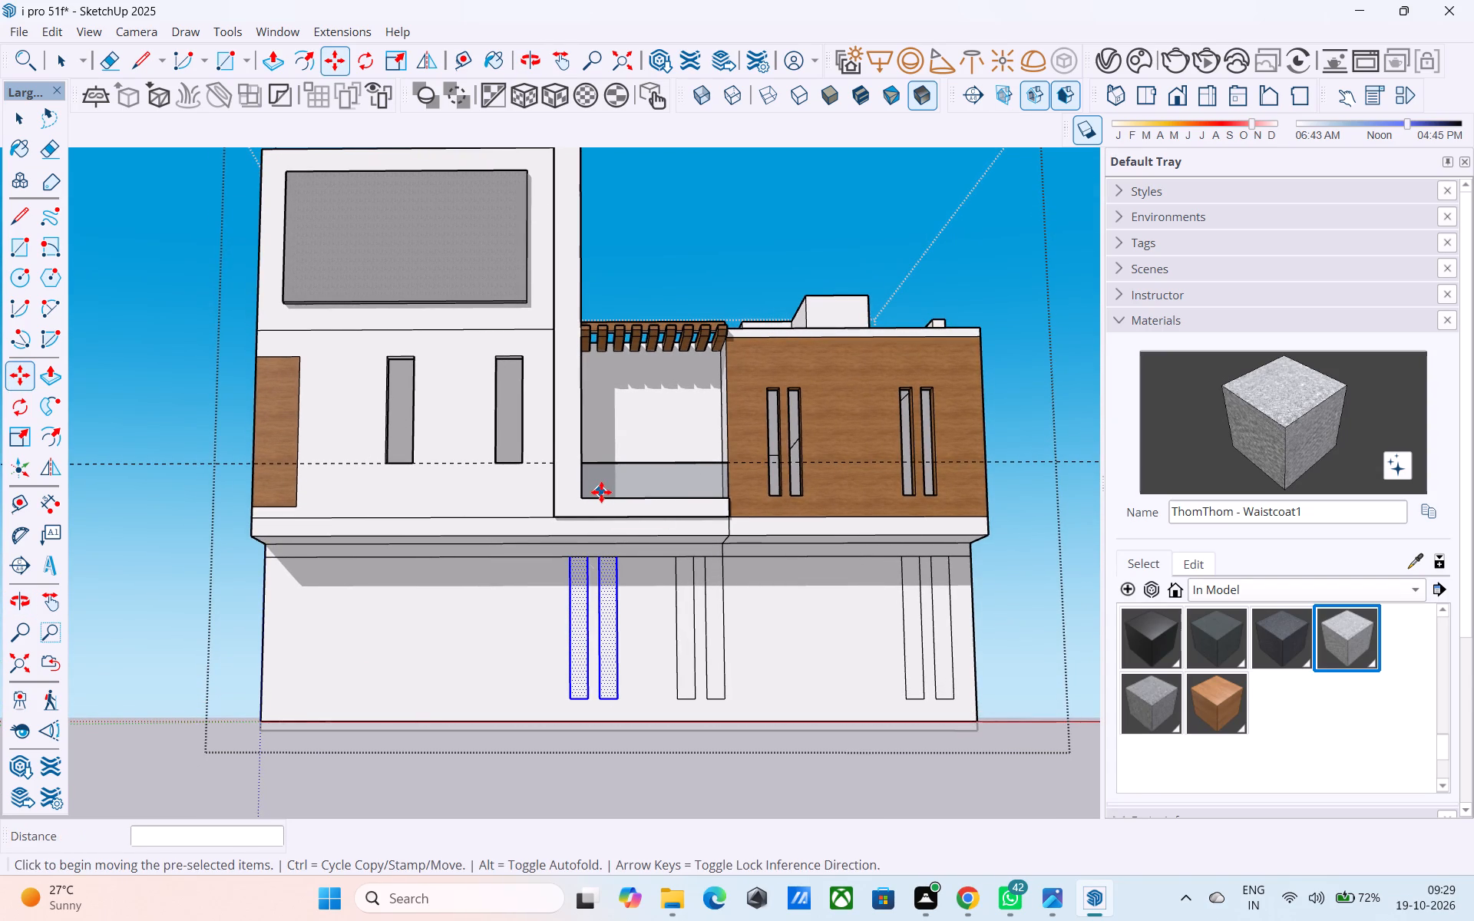
middle_drag(583, 491, 440, 512)
scroll(431, 510, down, 3)
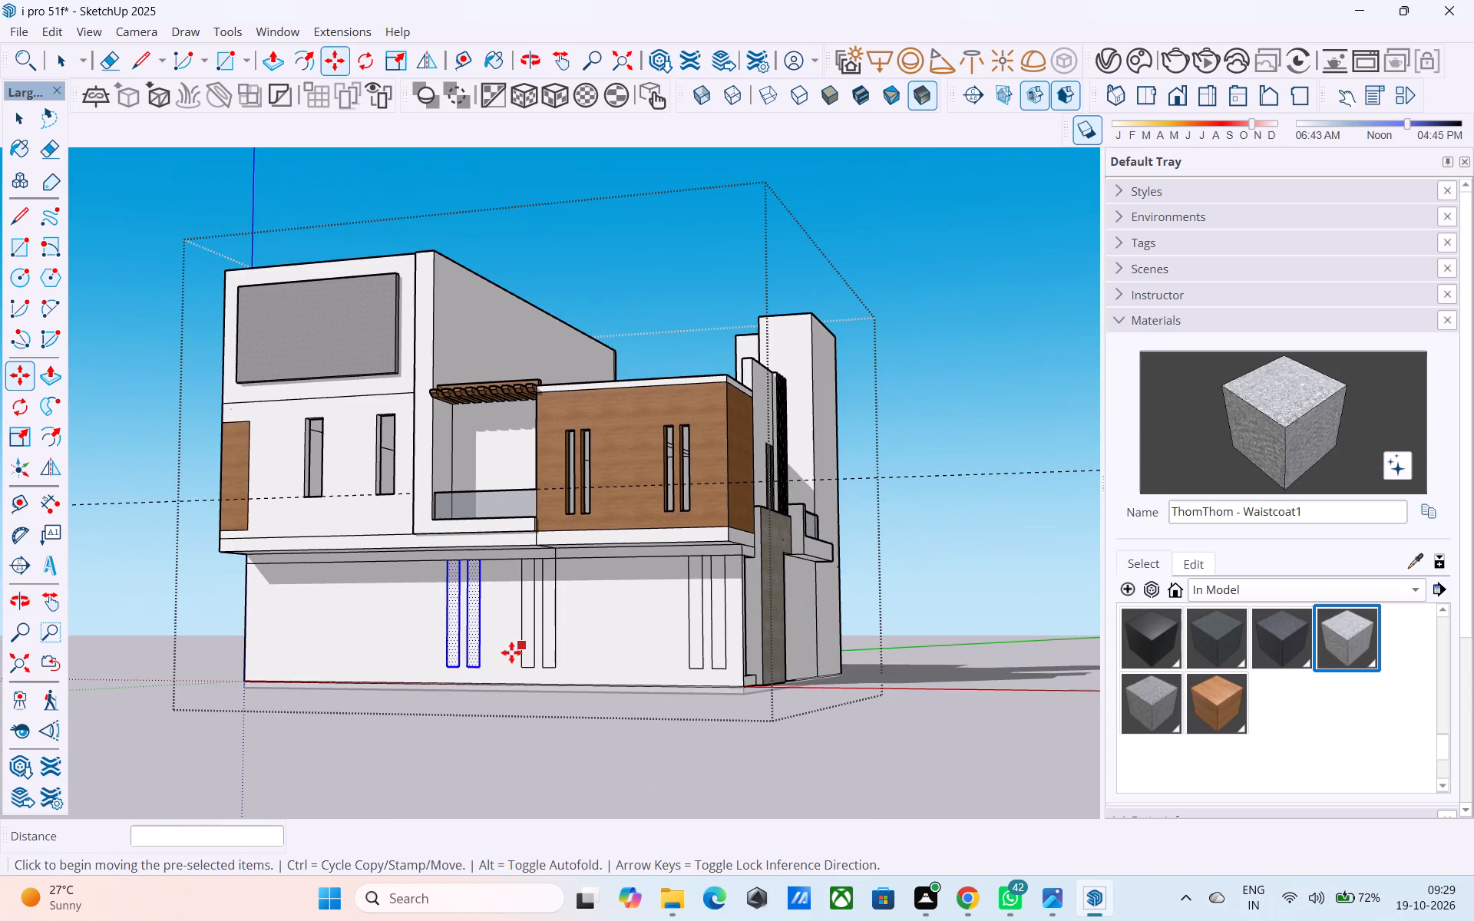
middle_drag(511, 652, 502, 684)
scroll(454, 714, up, 3)
scroll(454, 714, down, 3)
middle_drag(454, 714, 402, 789)
scroll(402, 789, up, 3)
Draw a line of about 1' 3" from the outermost strip's bottom corner to the wall's corner edge near the stone cladding.
key(space)
key(l)
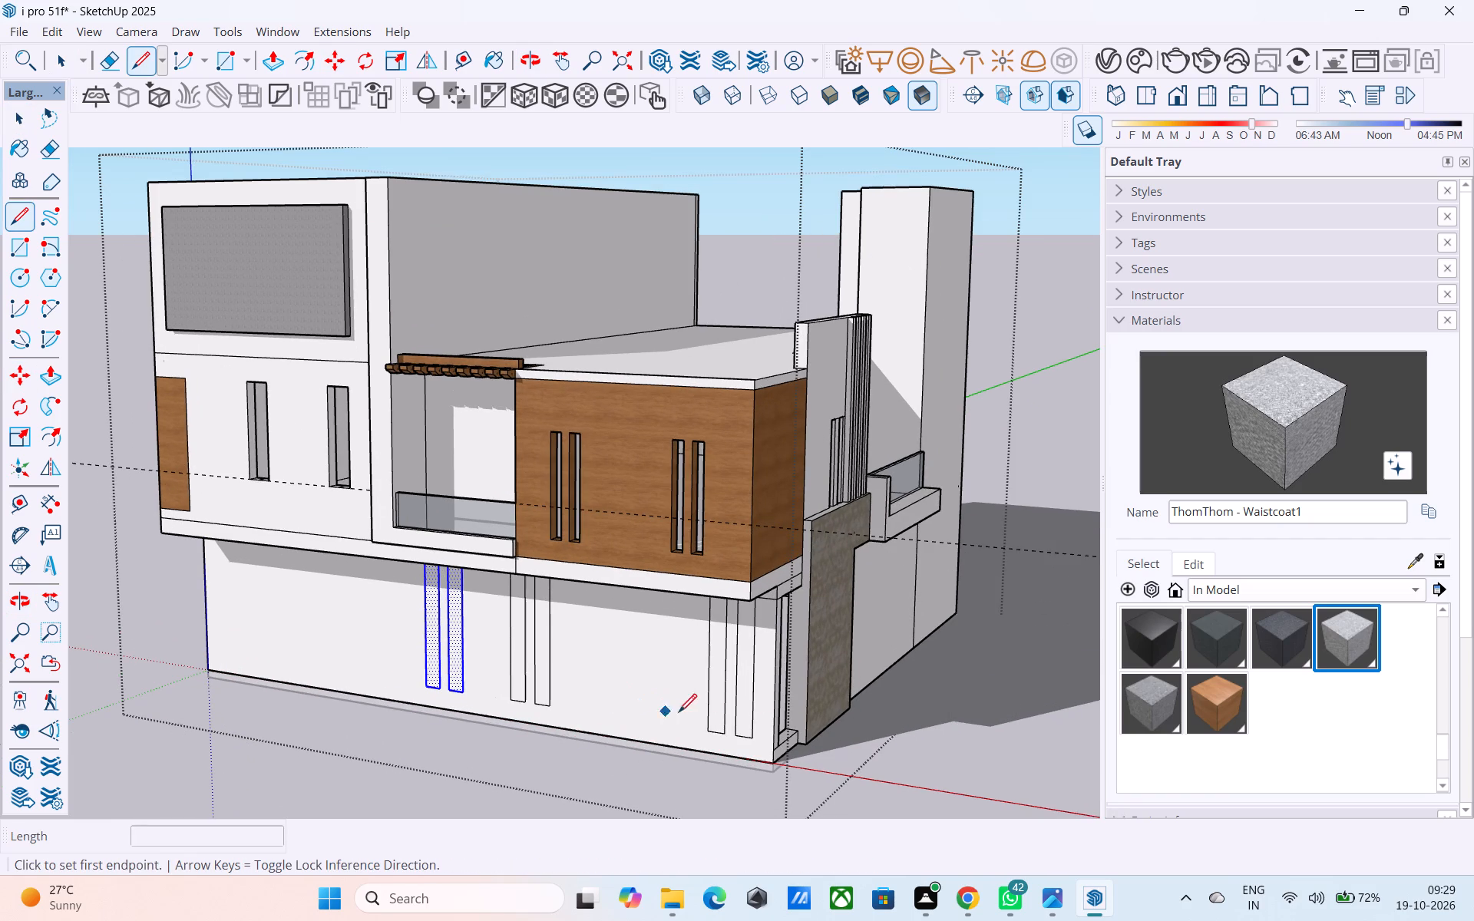
scroll(775, 743, up, 11)
click(730, 728)
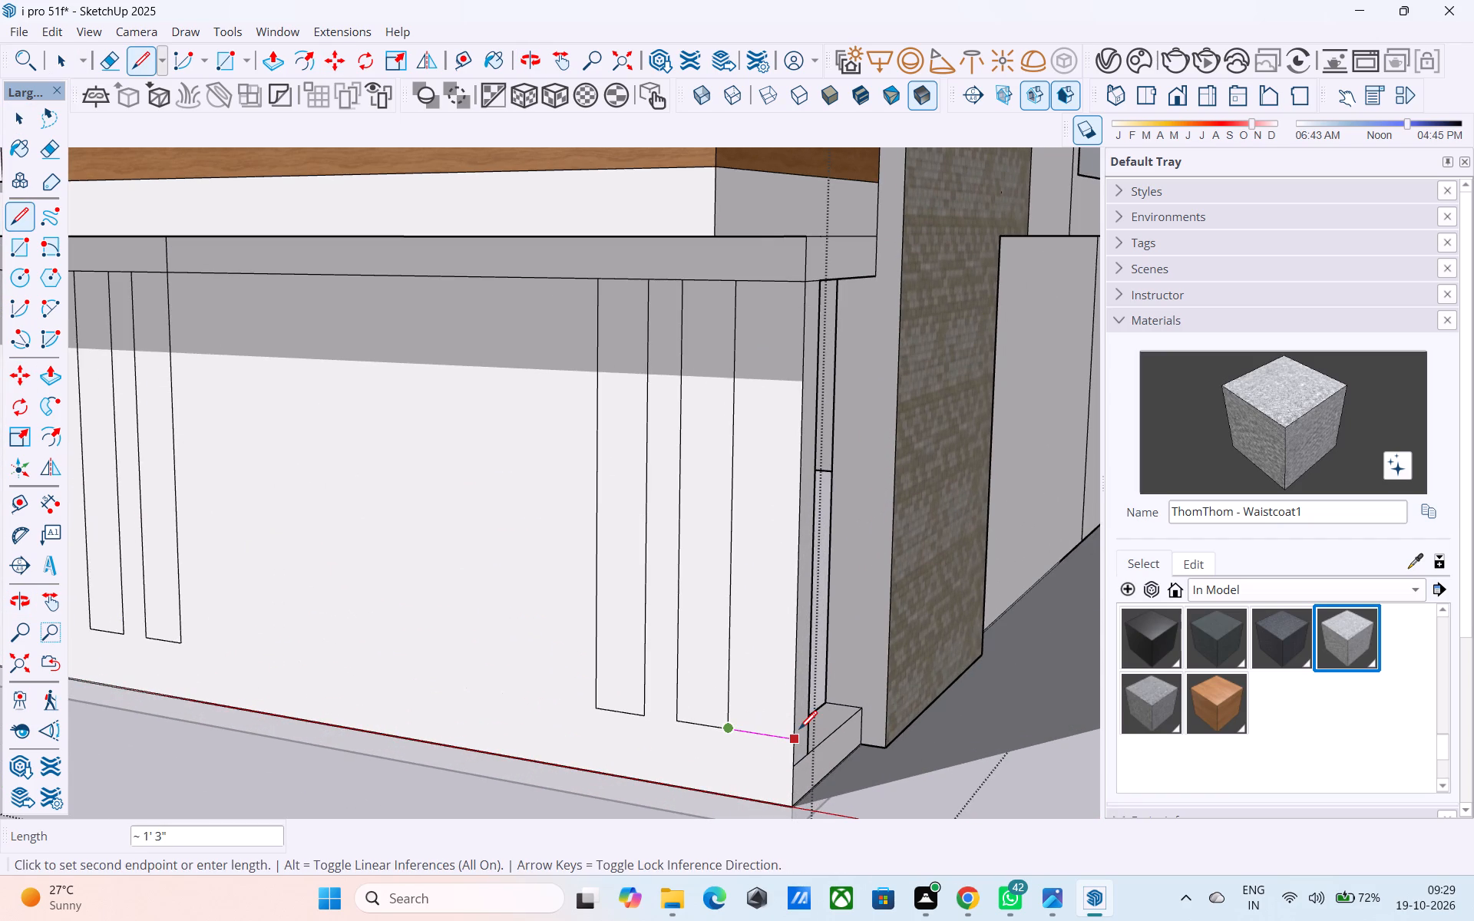
click(799, 731)
Draw a horizontal line from that wall corner along the strips' bottoms to the opposite end of the front wall.
click(798, 746)
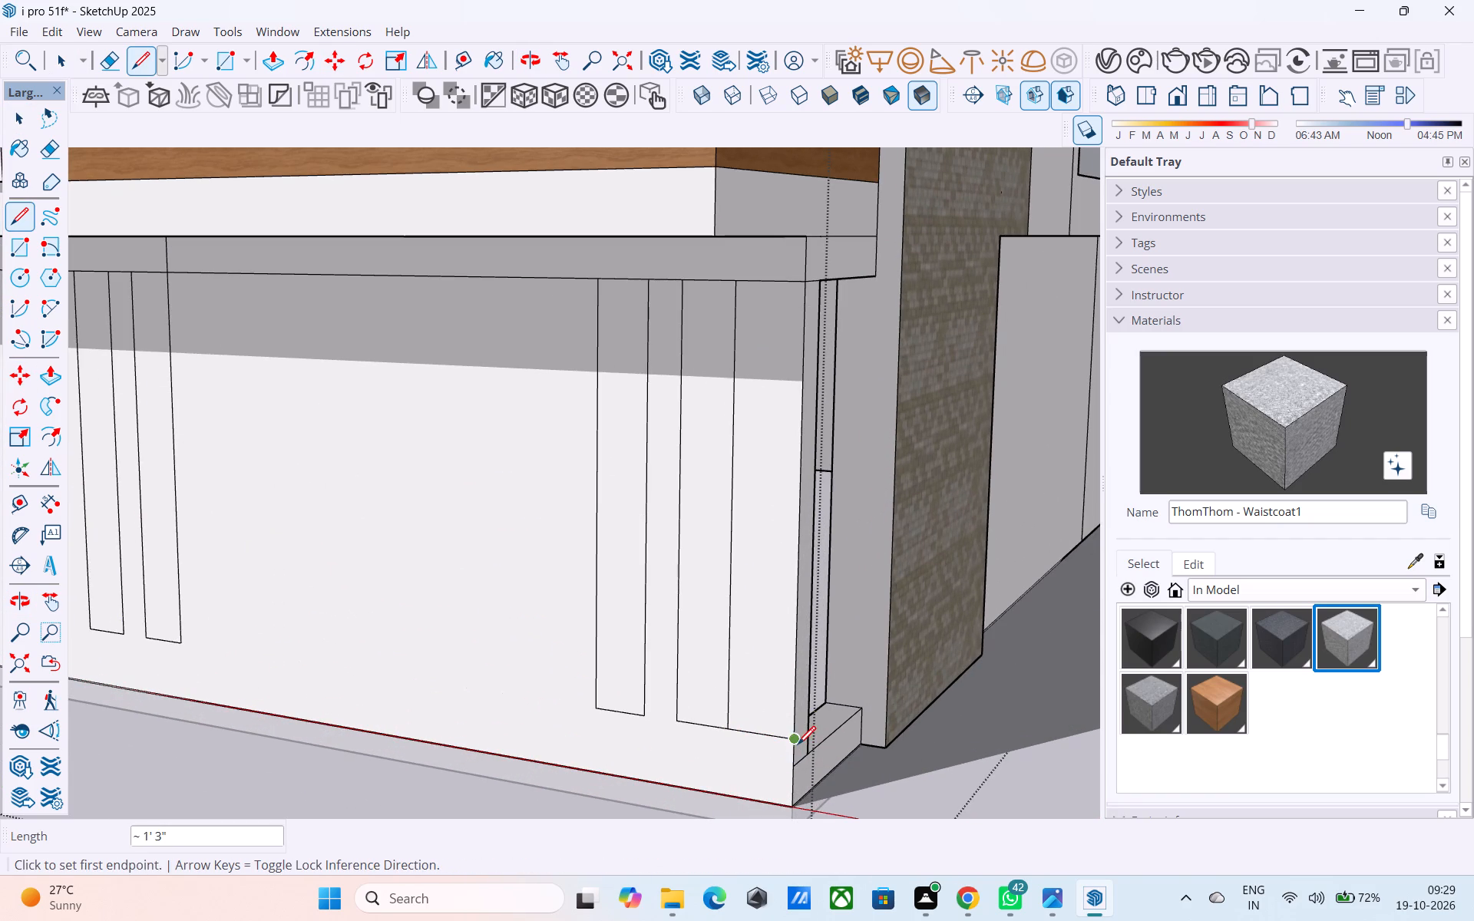
scroll(541, 692, down, 3)
middle_drag(541, 692, 794, 645)
scroll(796, 649, down, 6)
scroll(464, 629, down, 7)
scroll(323, 602, up, 4)
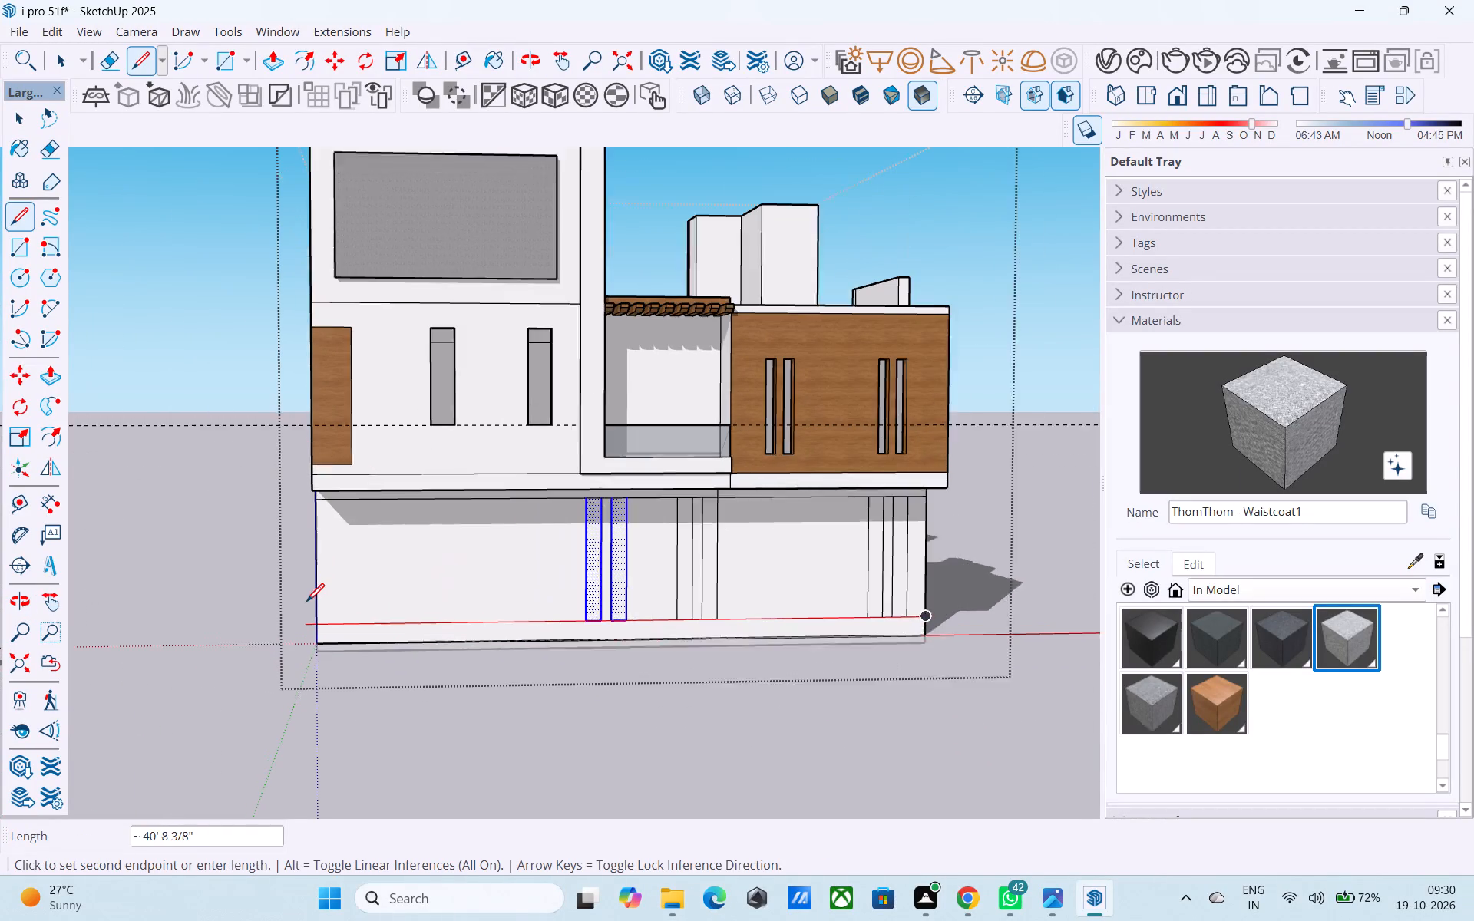
click(316, 621)
Push/Pull the plinth band below the strips outward by 1'.
scroll(316, 621, down, 3)
middle_drag(316, 621, 302, 620)
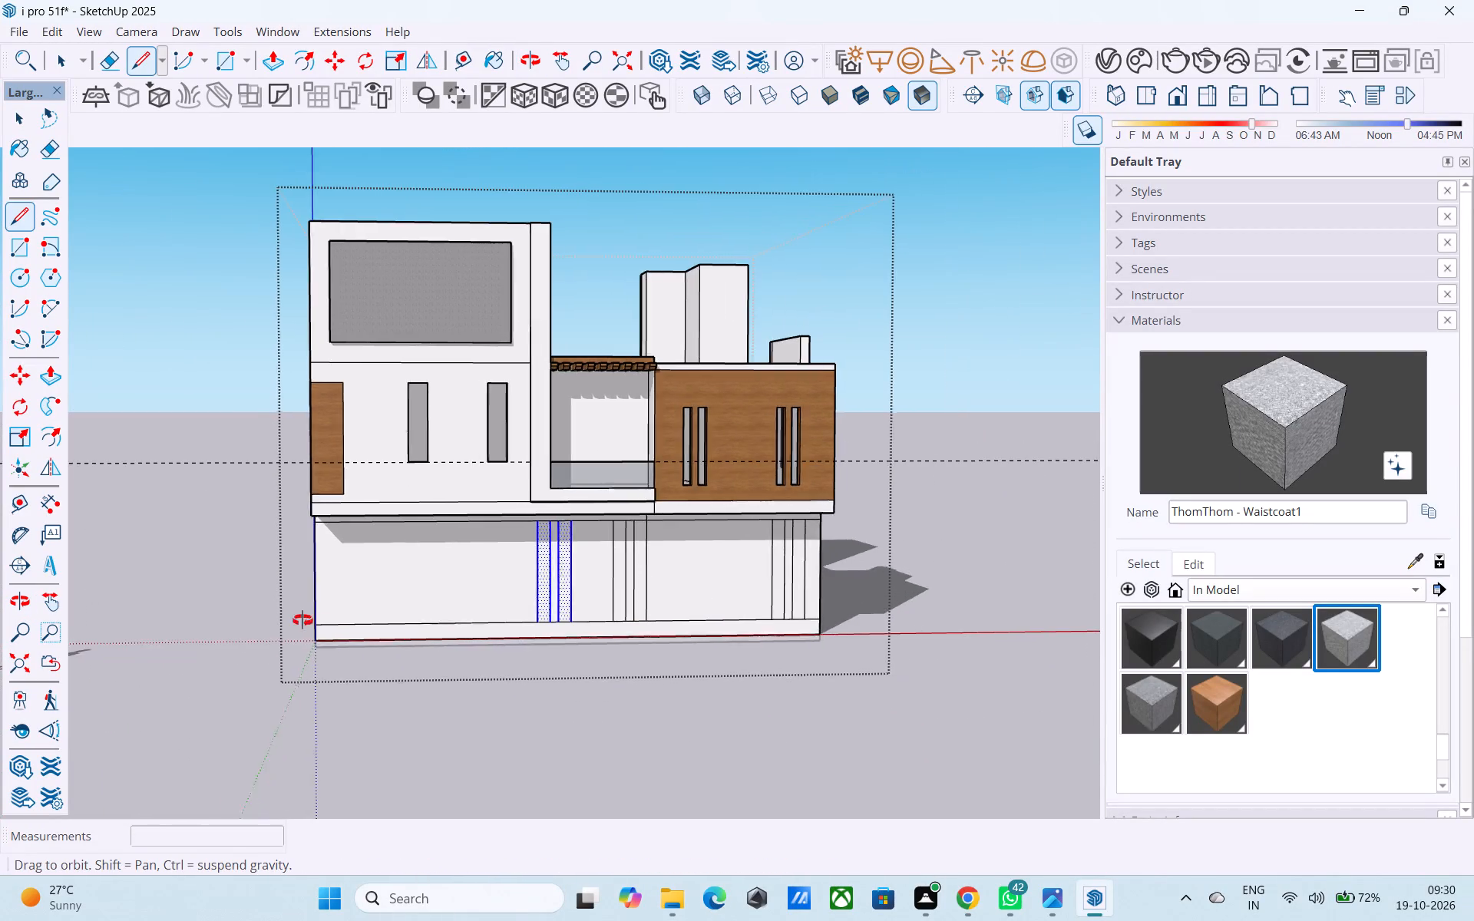
middle_drag(302, 620, 180, 609)
middle_drag(611, 634, 517, 643)
scroll(517, 642, up, 8)
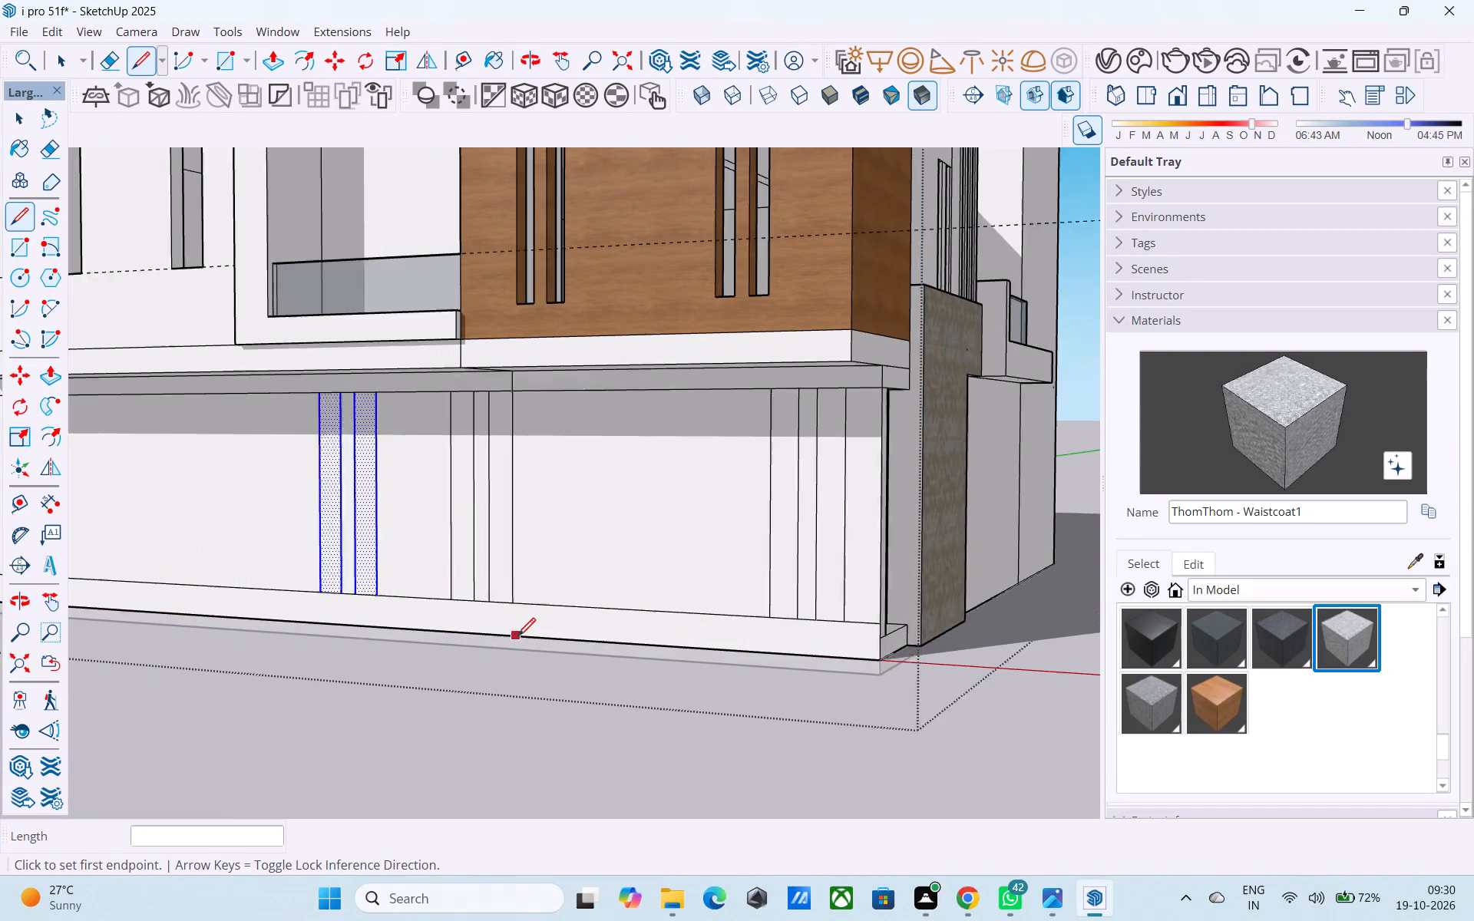
key(space)
click(542, 611)
key(p)
click(542, 611)
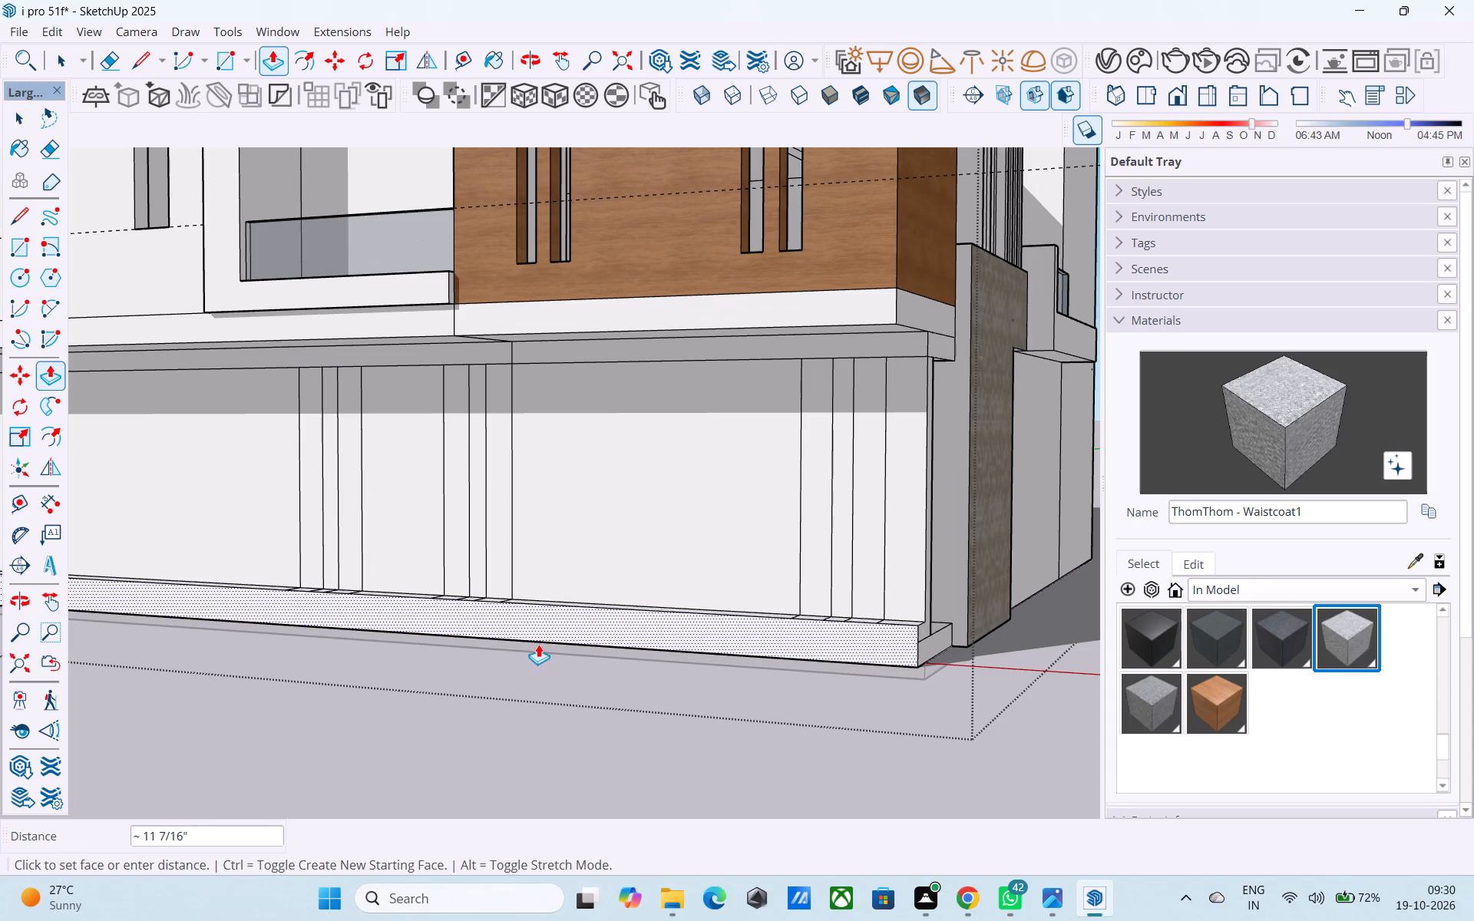
text(6")
key(Return)
text(1')
key(Return)
key(space)
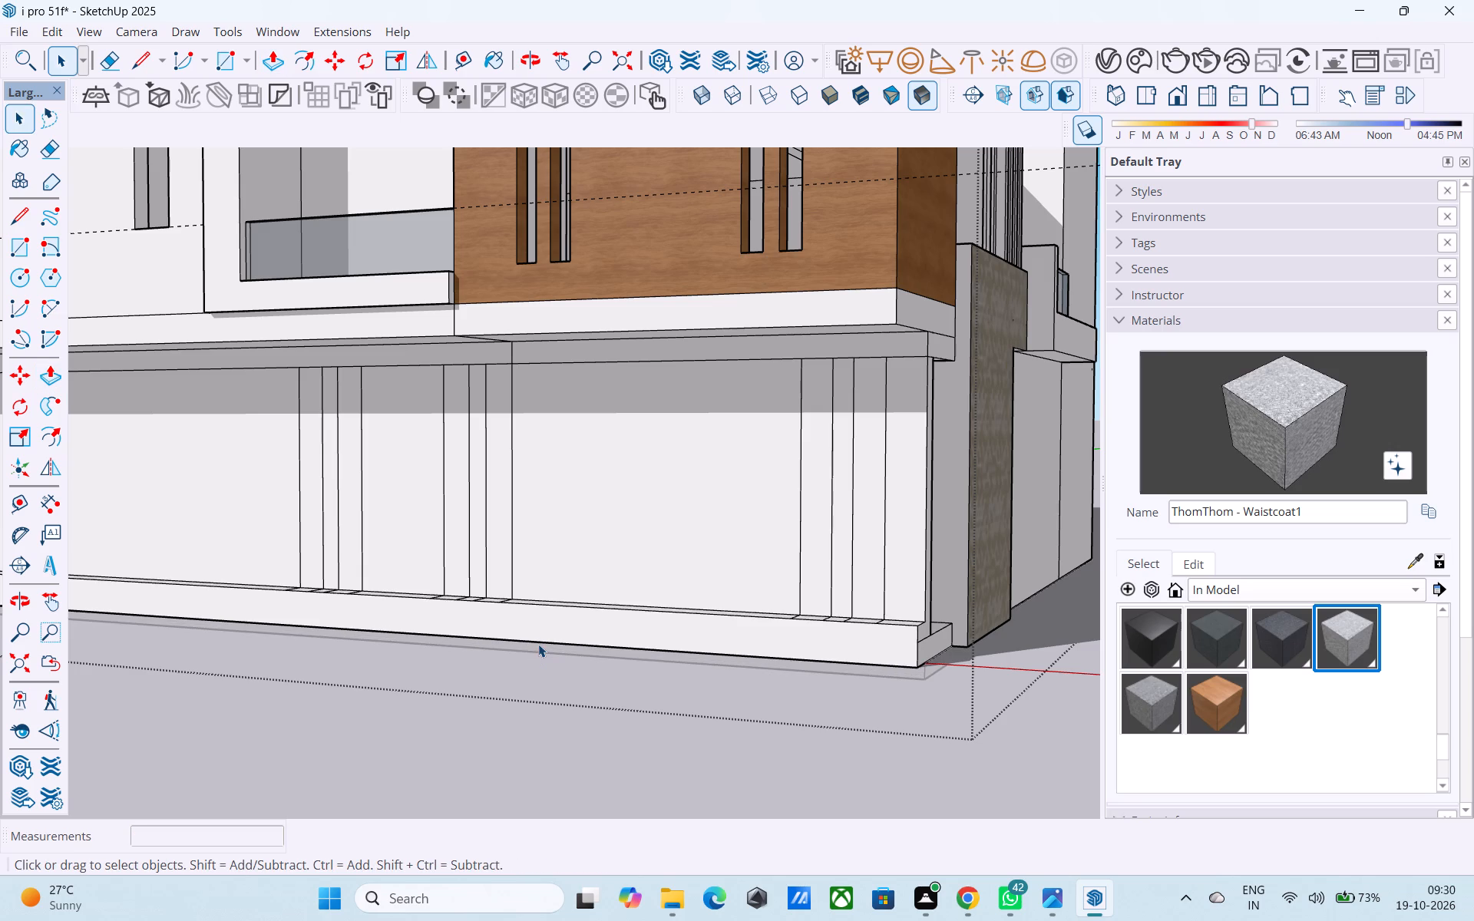
Erase the leftover cross lines on the plinth's top face below the strip pair nearest the stone cladding and the middle pair.
scroll(606, 620, down, 3)
key(e)
middle_drag(606, 620, 576, 739)
scroll(747, 796, up, 4)
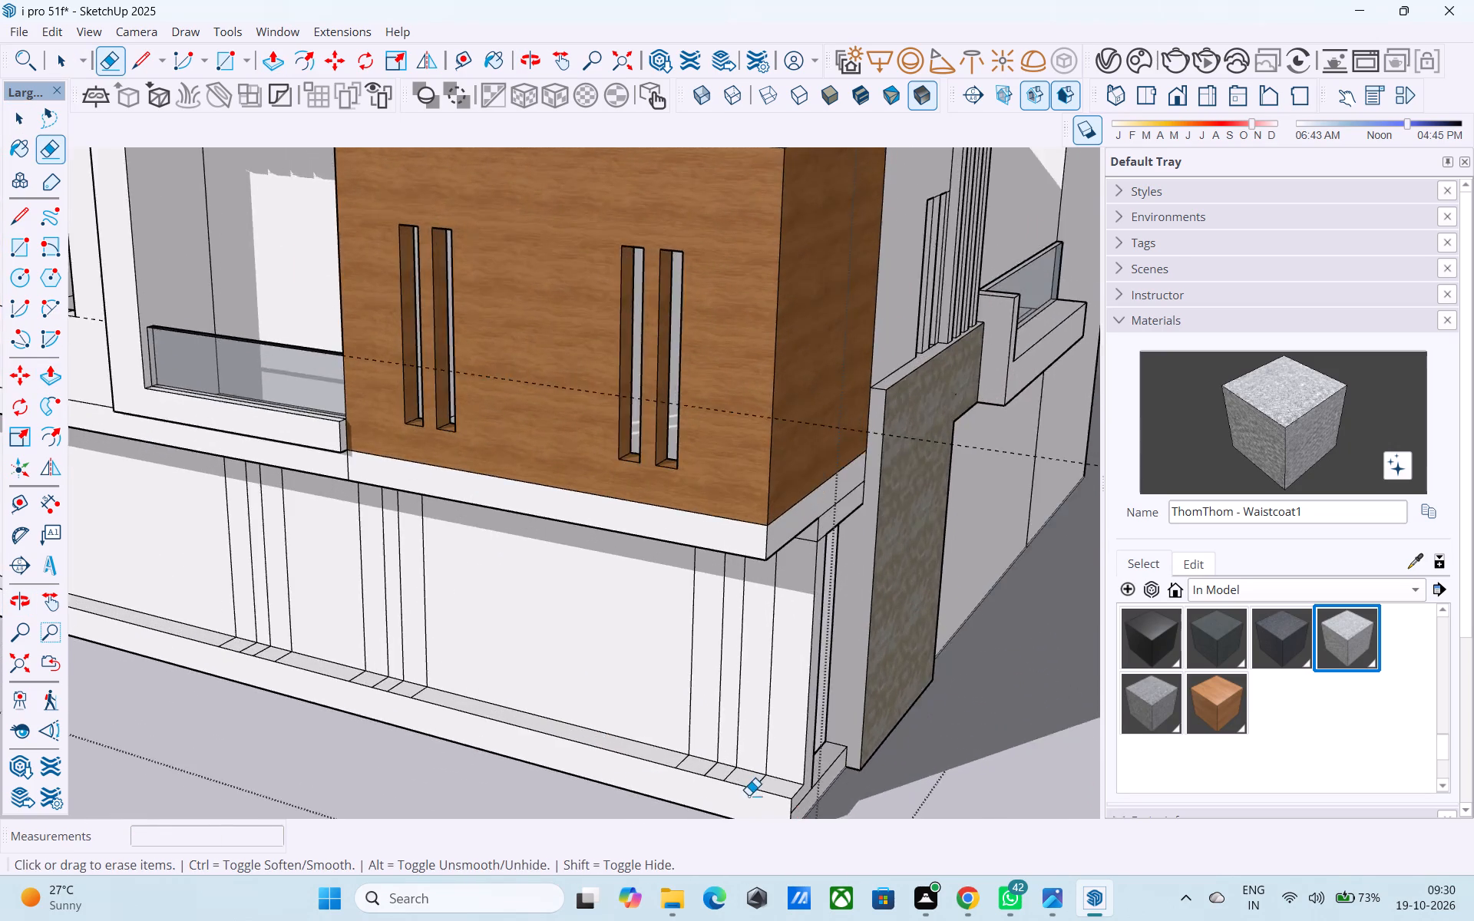
scroll(749, 795, up, 3)
drag(765, 784, 755, 777)
drag(724, 767, 691, 763)
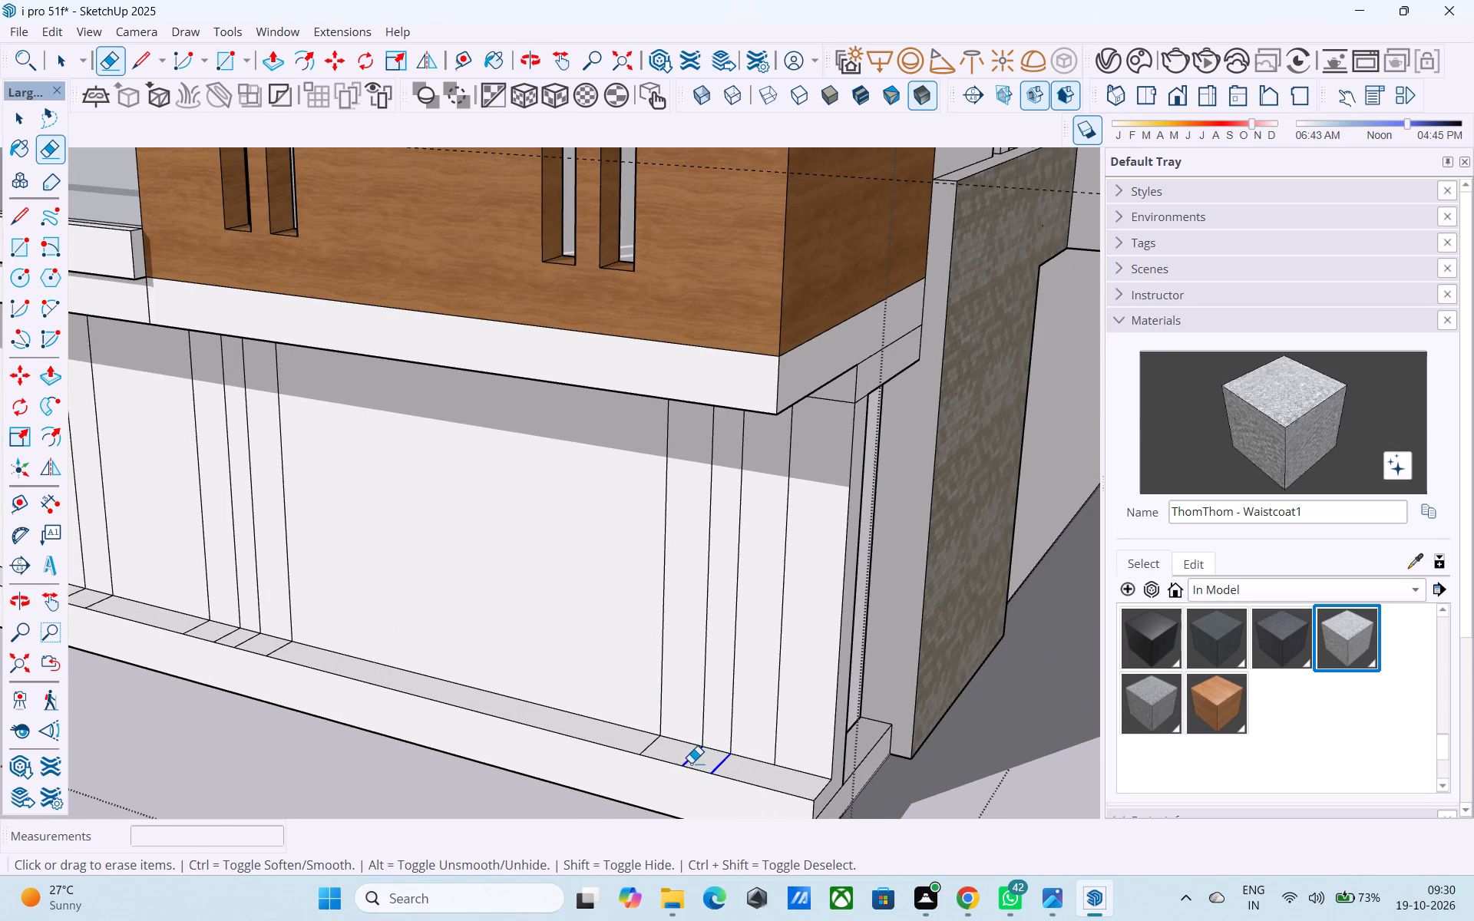
drag(691, 763, 642, 738)
scroll(854, 716, down, 6)
scroll(483, 595, up, 8)
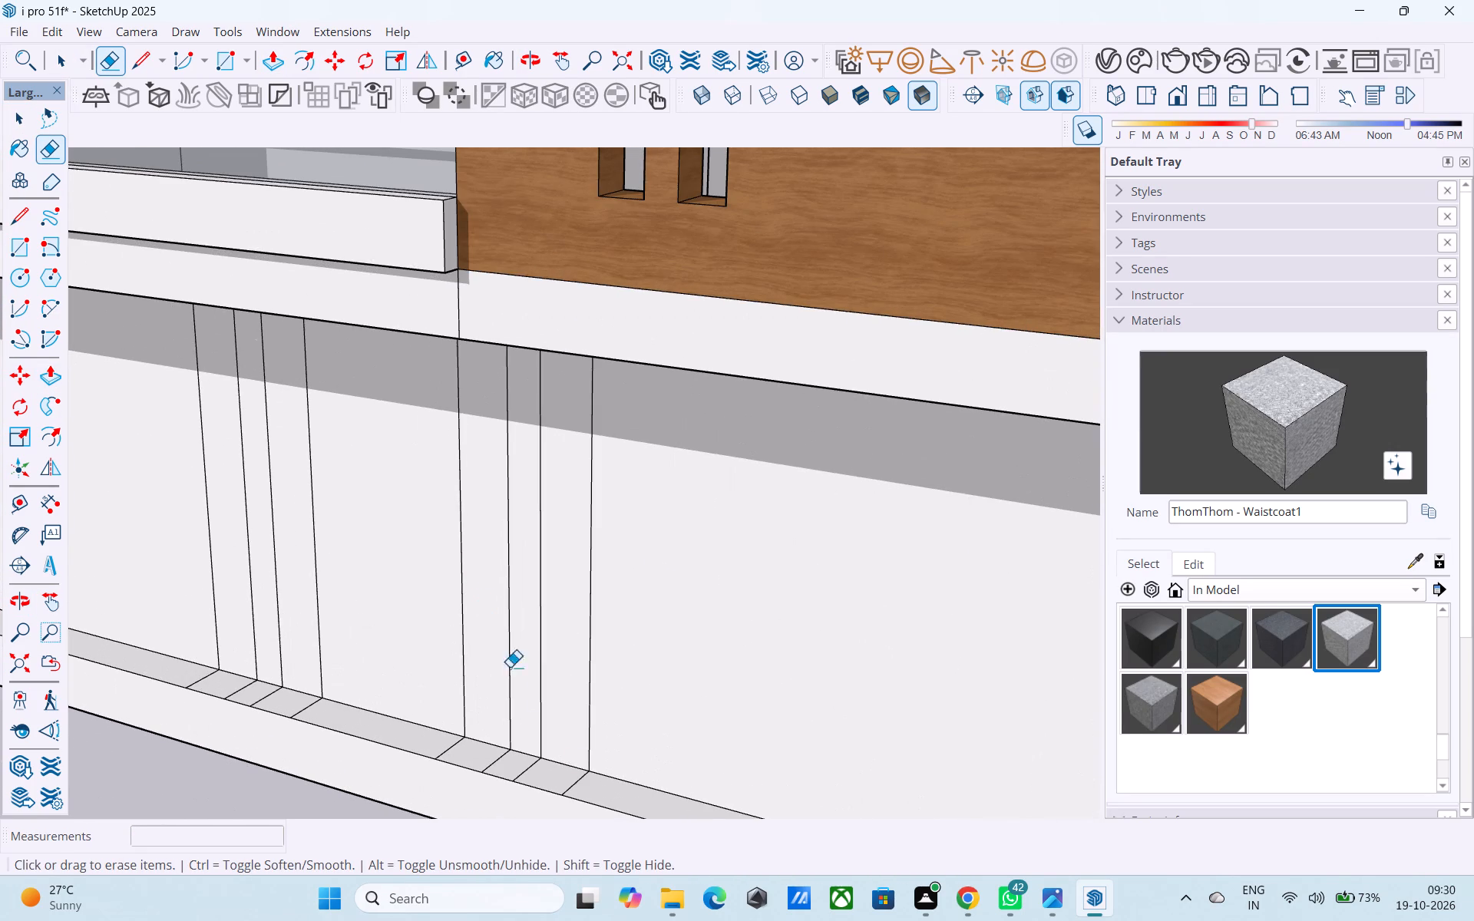
drag(583, 787, 558, 778)
drag(547, 778, 491, 767)
drag(487, 761, 445, 742)
Erase the leftover cross lines on the plinth's top face below the strip pair farthest from the stone cladding.
scroll(958, 608, down, 9)
middle_drag(785, 661, 621, 731)
scroll(319, 711, up, 10)
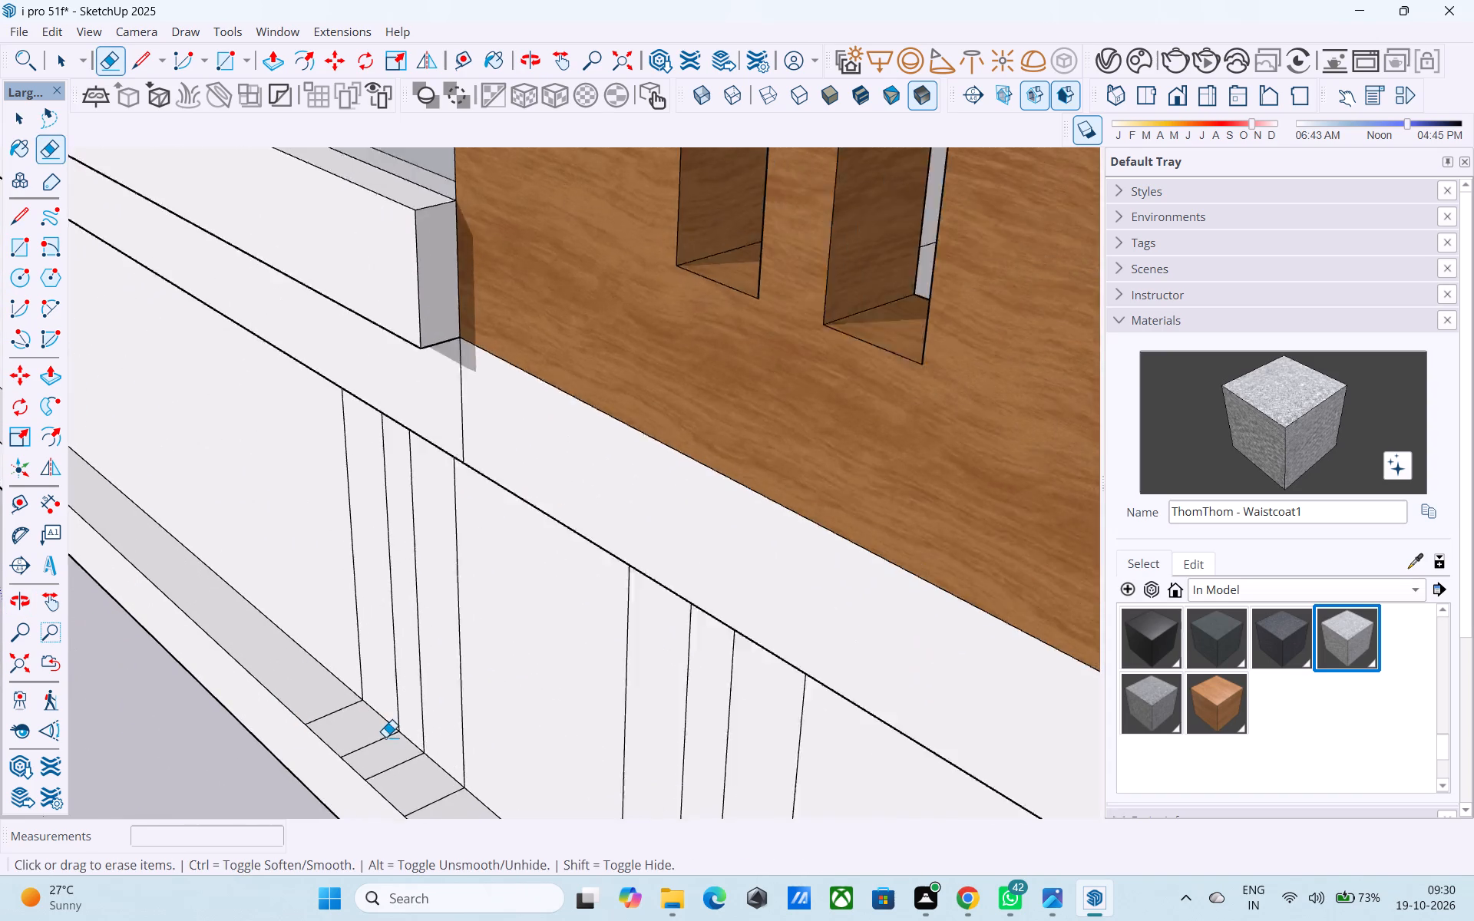
scroll(385, 737, up, 2)
drag(385, 741, 369, 729)
drag(335, 711, 266, 666)
scroll(246, 609, down, 6)
scroll(375, 763, up, 5)
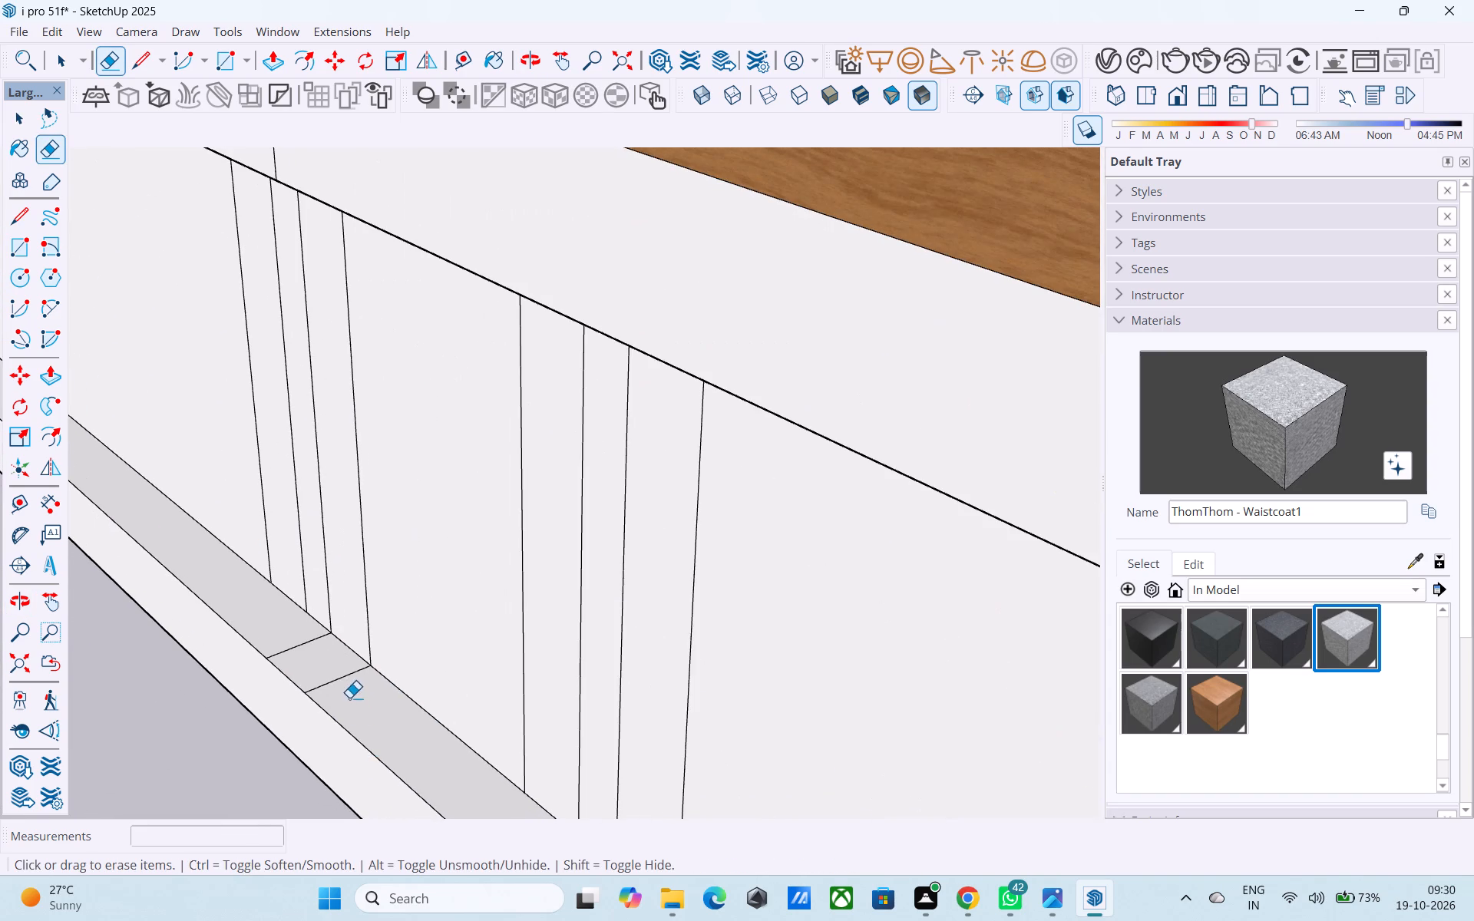
drag(346, 695, 305, 668)
click(271, 632)
drag(284, 645, 301, 666)
scroll(323, 669, down, 16)
Erase the seam lines on the plinth's end face at the wall corner near the stone cladding.
middle_drag(402, 677, 396, 662)
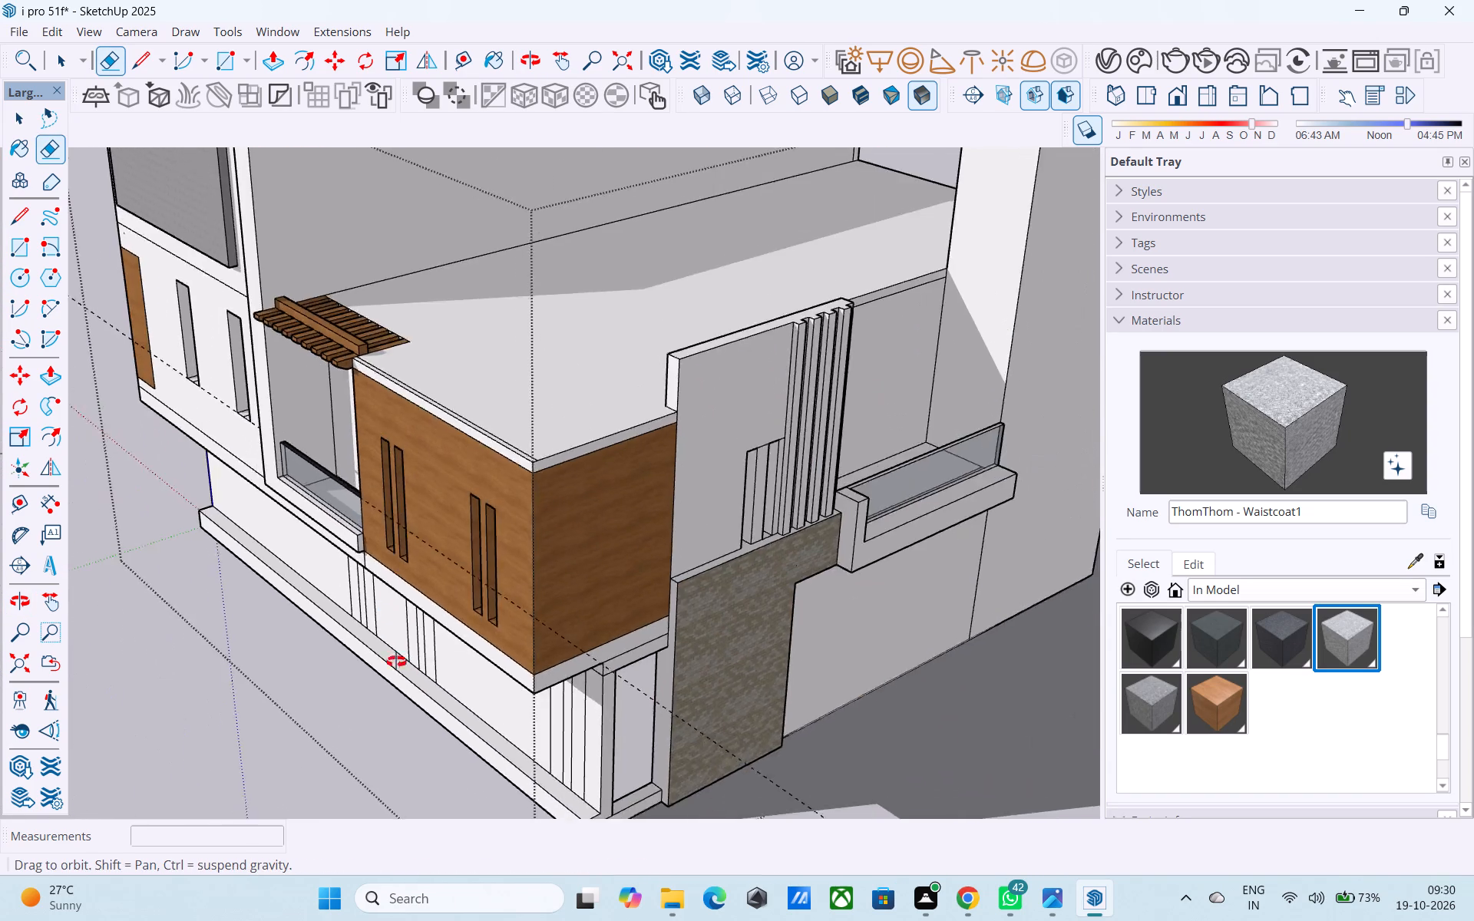
middle_drag(396, 662, 359, 527)
middle_click(416, 606)
scroll(491, 639, up, 8)
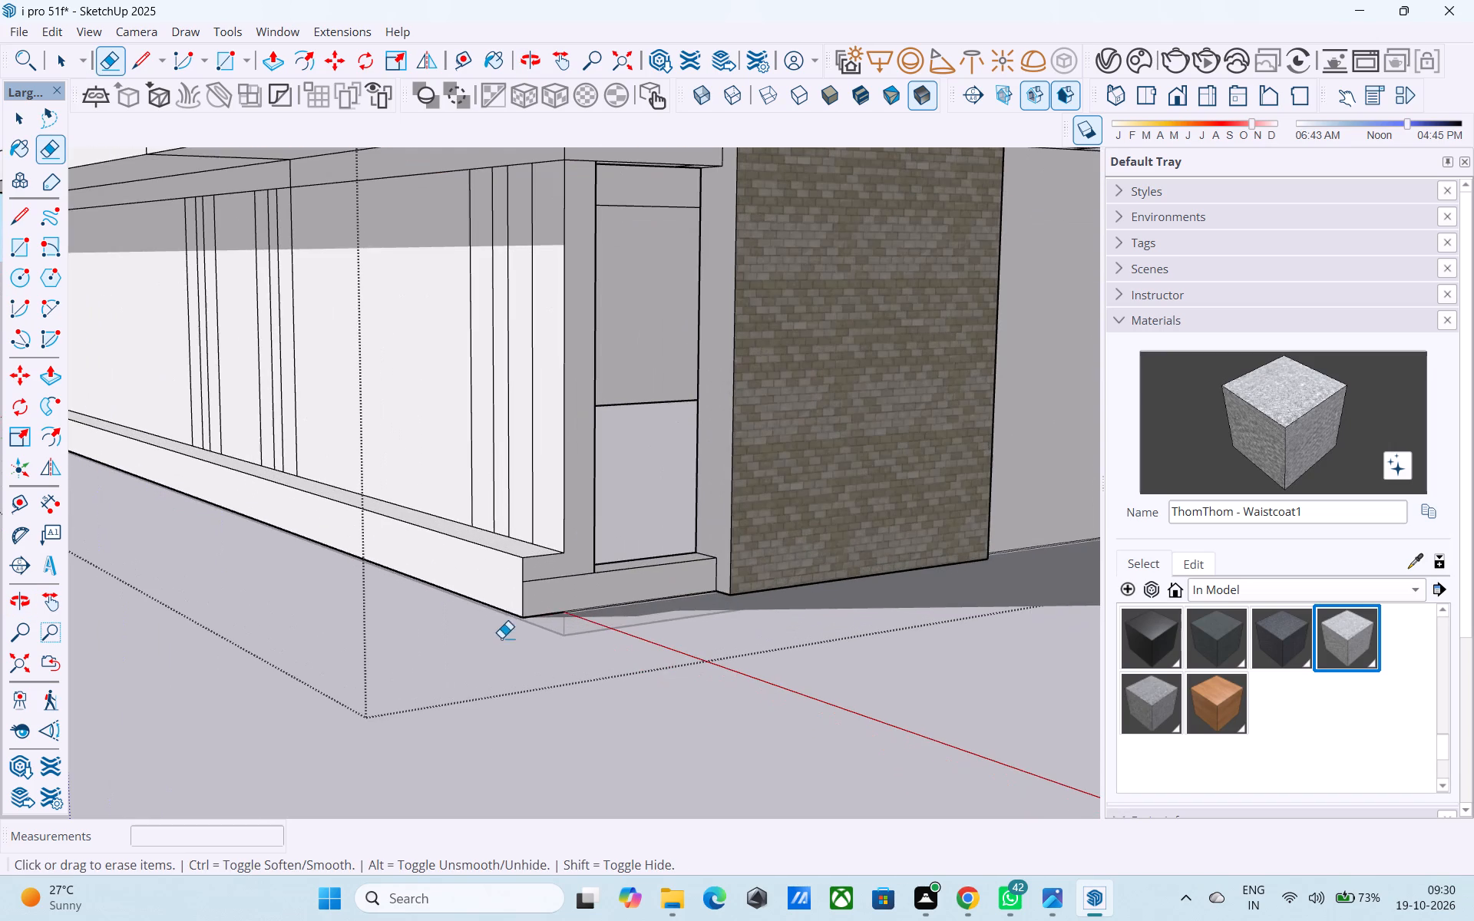
click(557, 581)
drag(557, 581, 556, 573)
click(555, 579)
scroll(593, 604, up, 4)
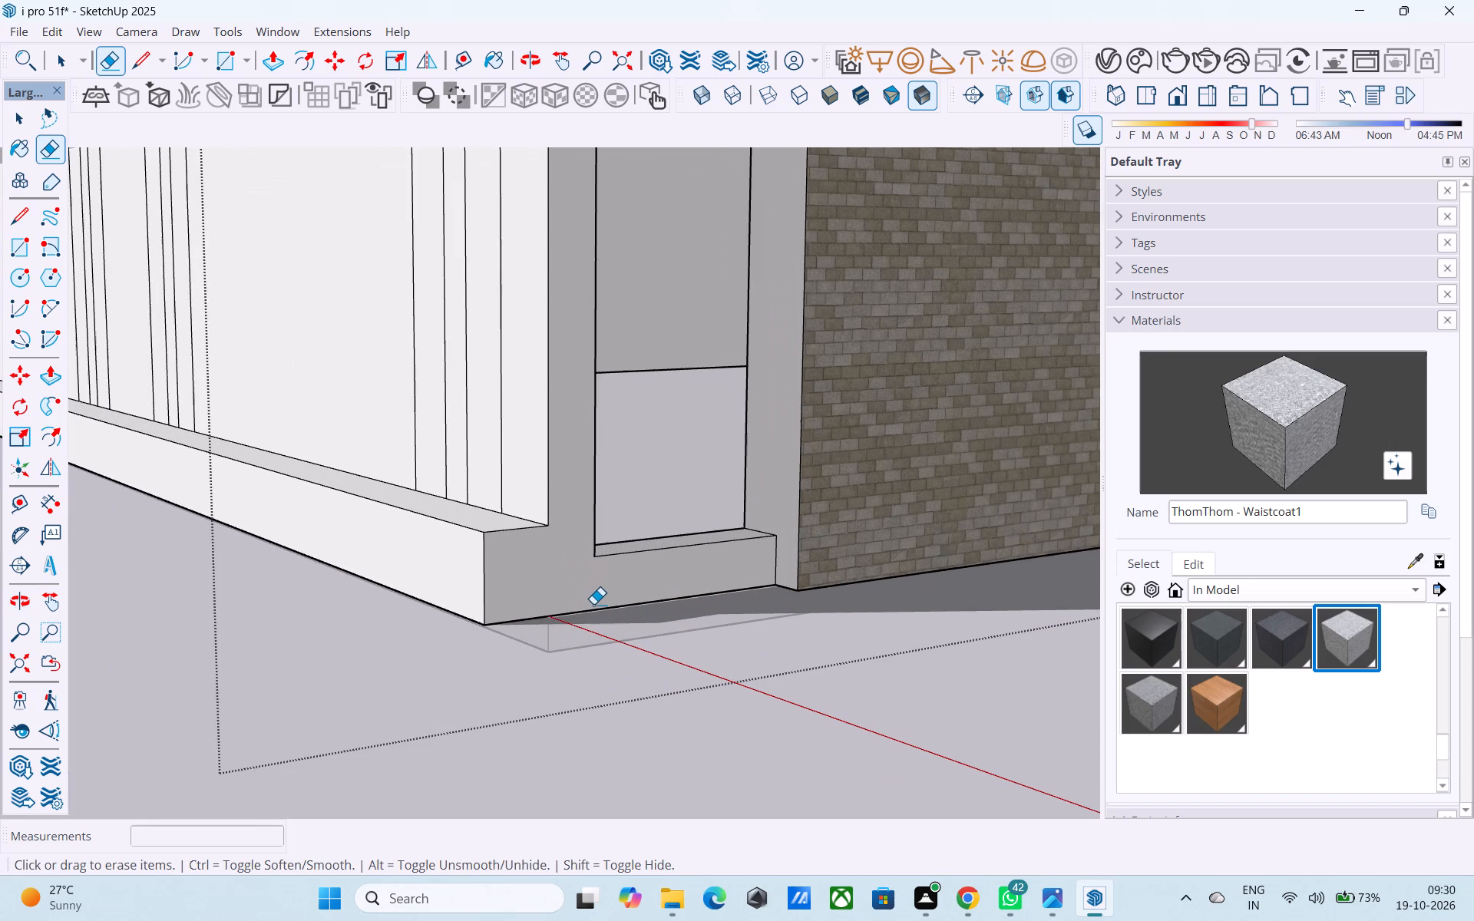
Push/Pull the ledge at the foot of the opening beside the stone cladding up by 6" to the plinth's top level.
key(space)
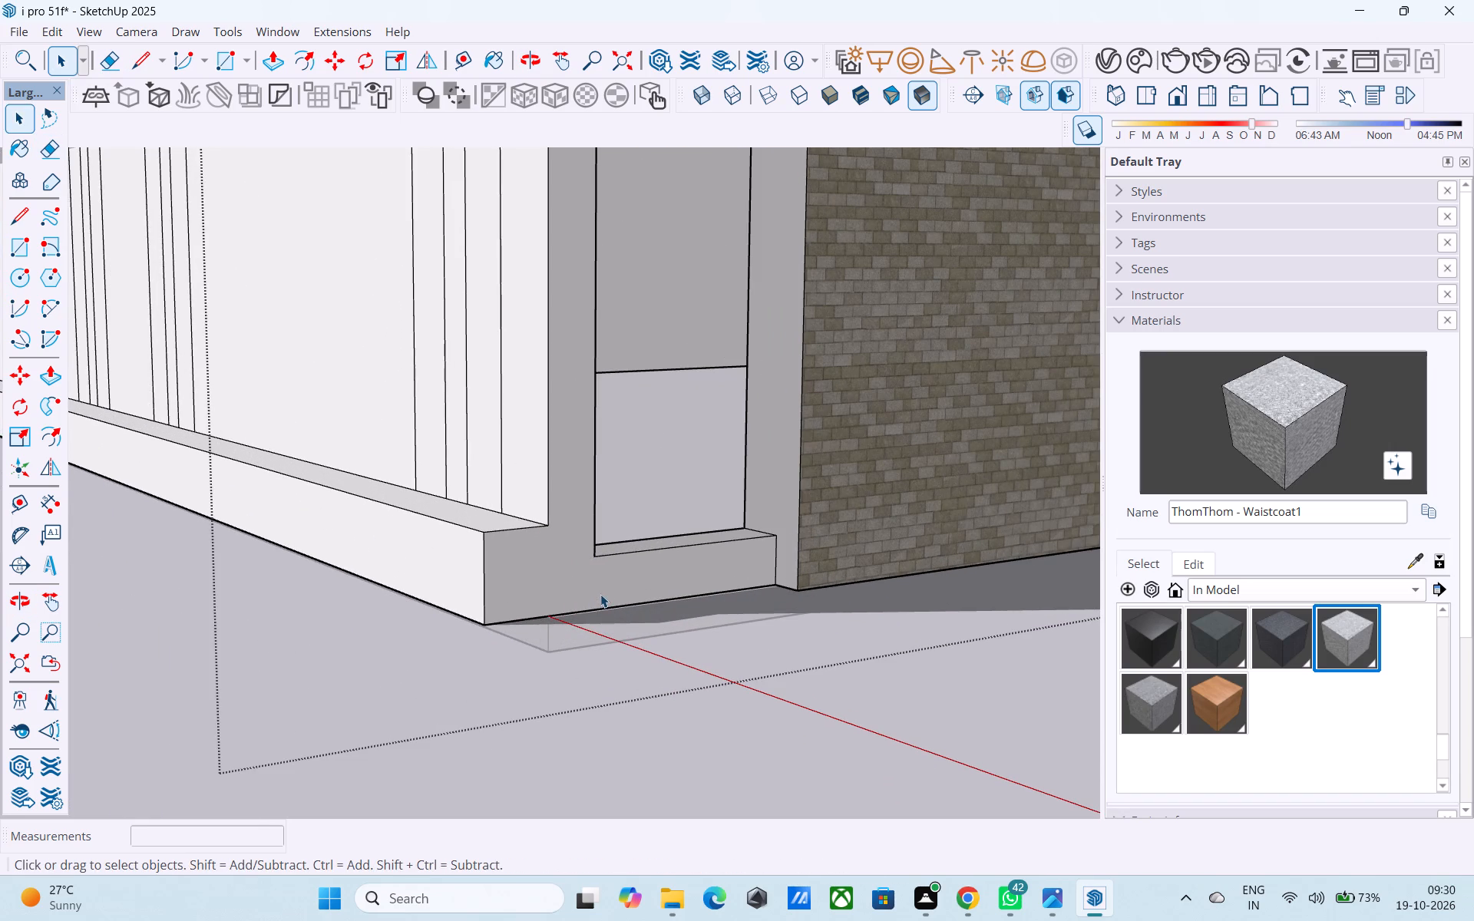
middle_drag(603, 589, 612, 624)
click(649, 537)
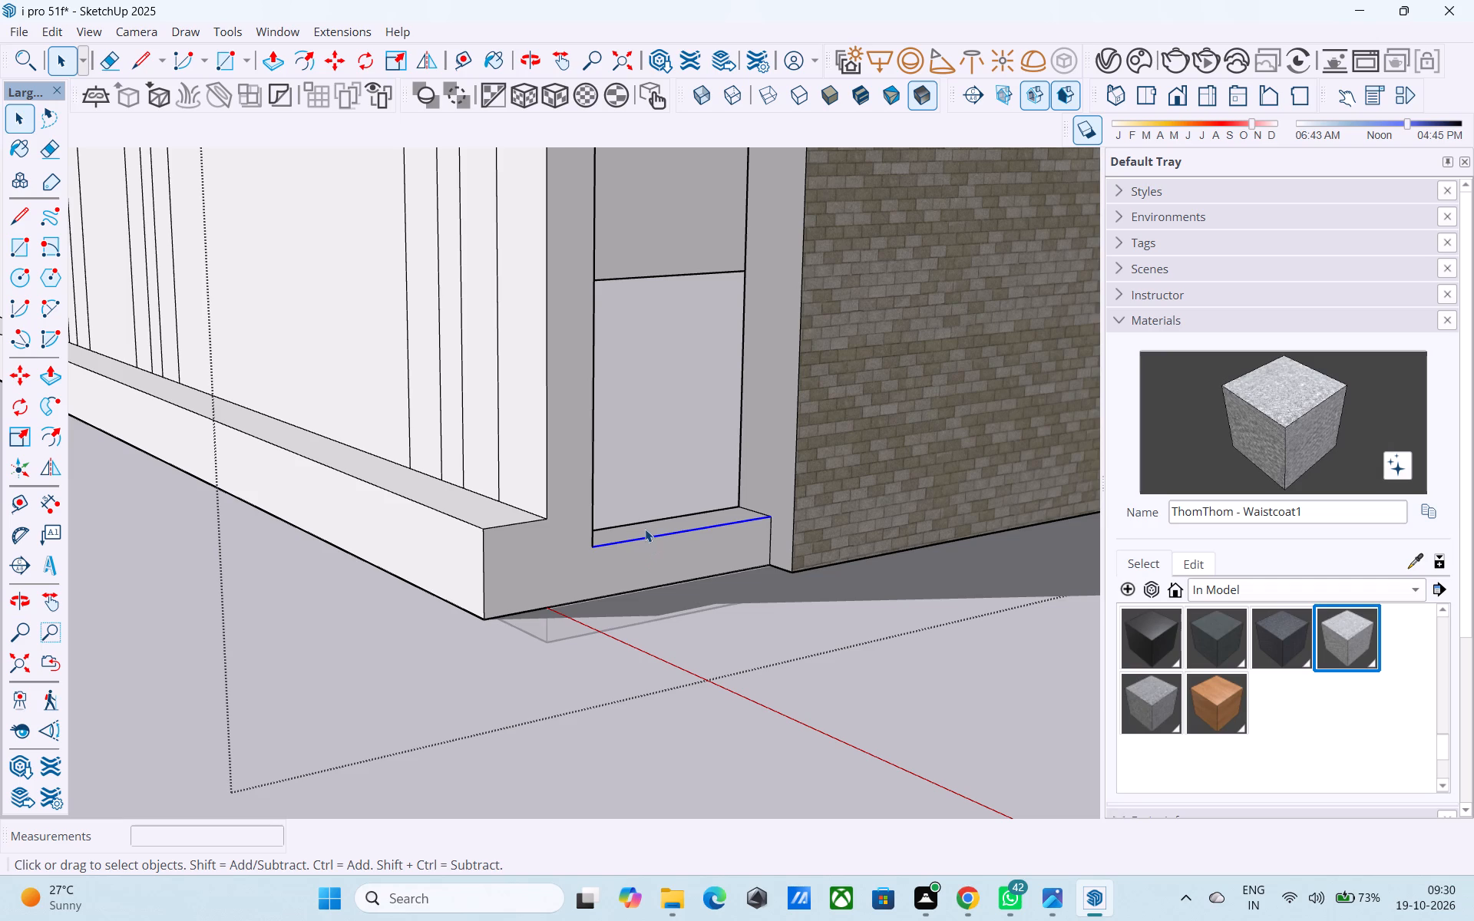
click(645, 529)
key(p)
click(645, 530)
click(463, 500)
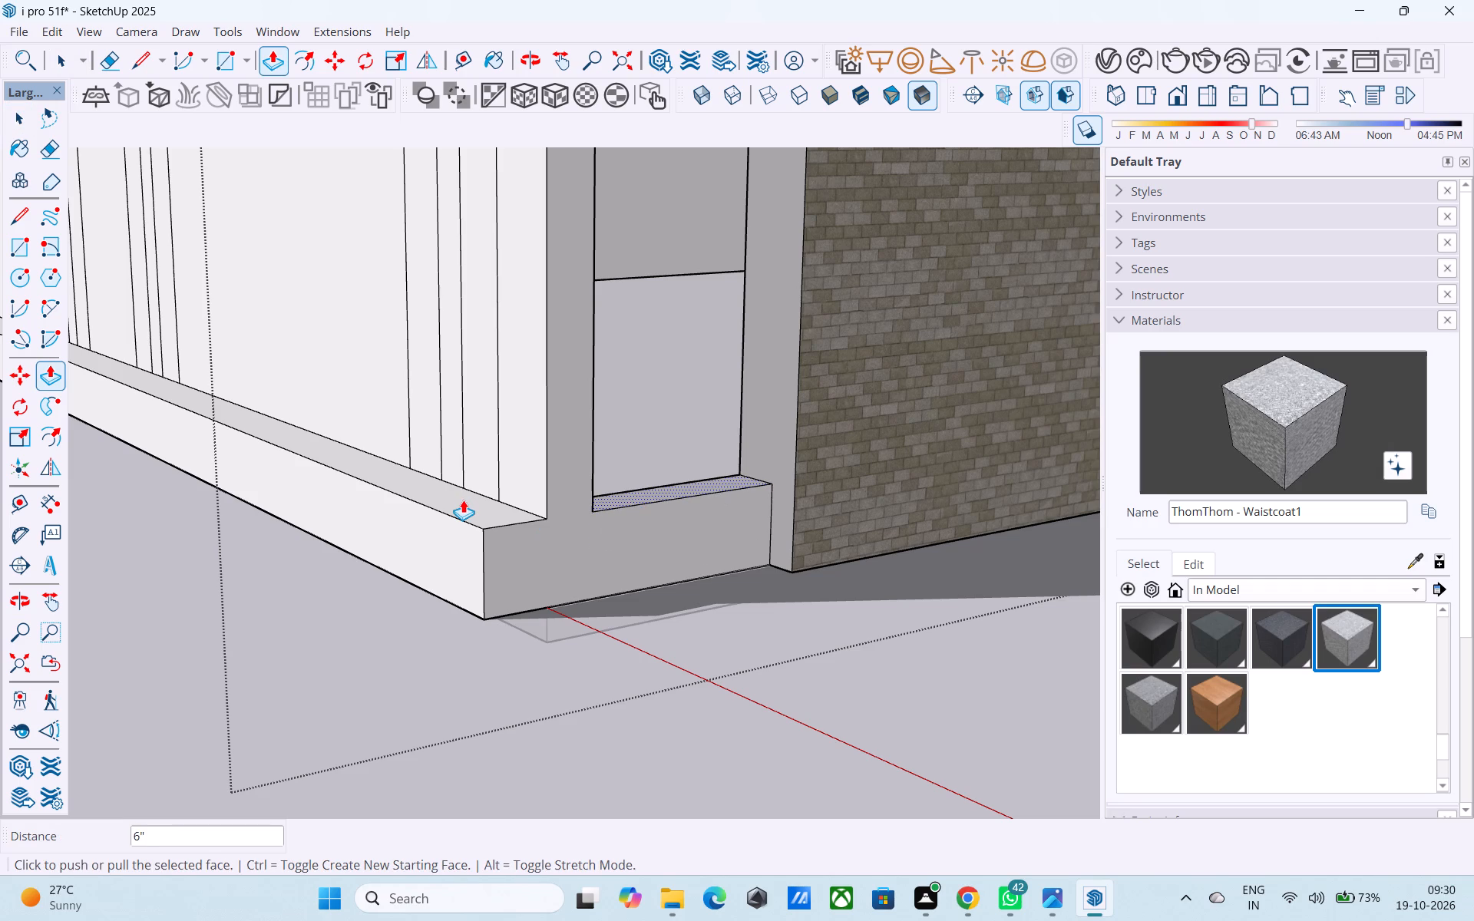
Draw a short line along the plinth's top level from the front wall's bottom corner to the opening's bottom corner.
key(l)
click(548, 519)
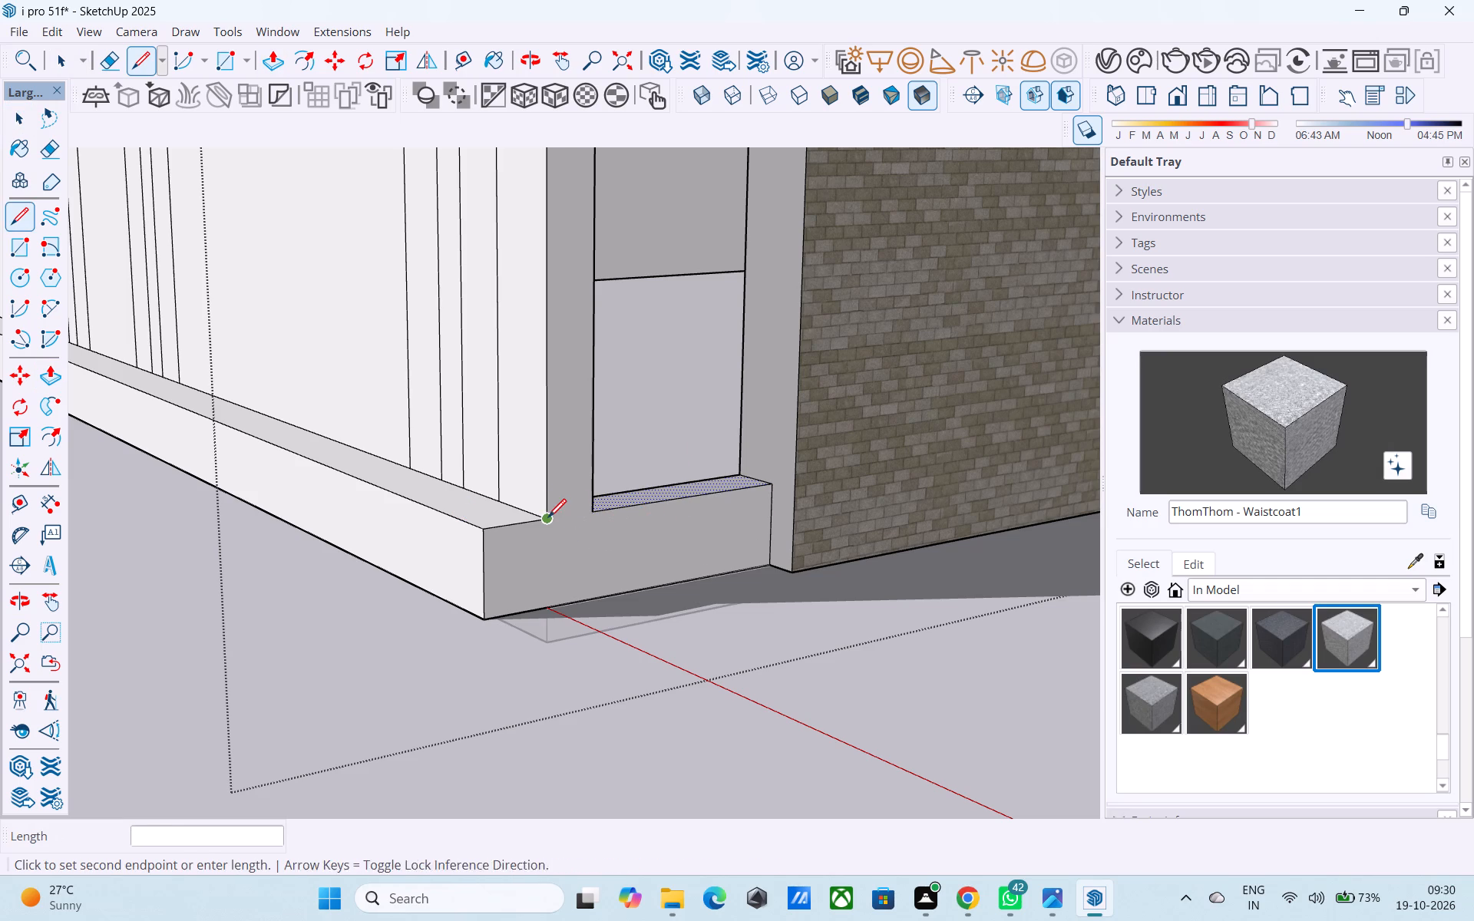
click(593, 516)
scroll(736, 495, down, 5)
middle_click(736, 495)
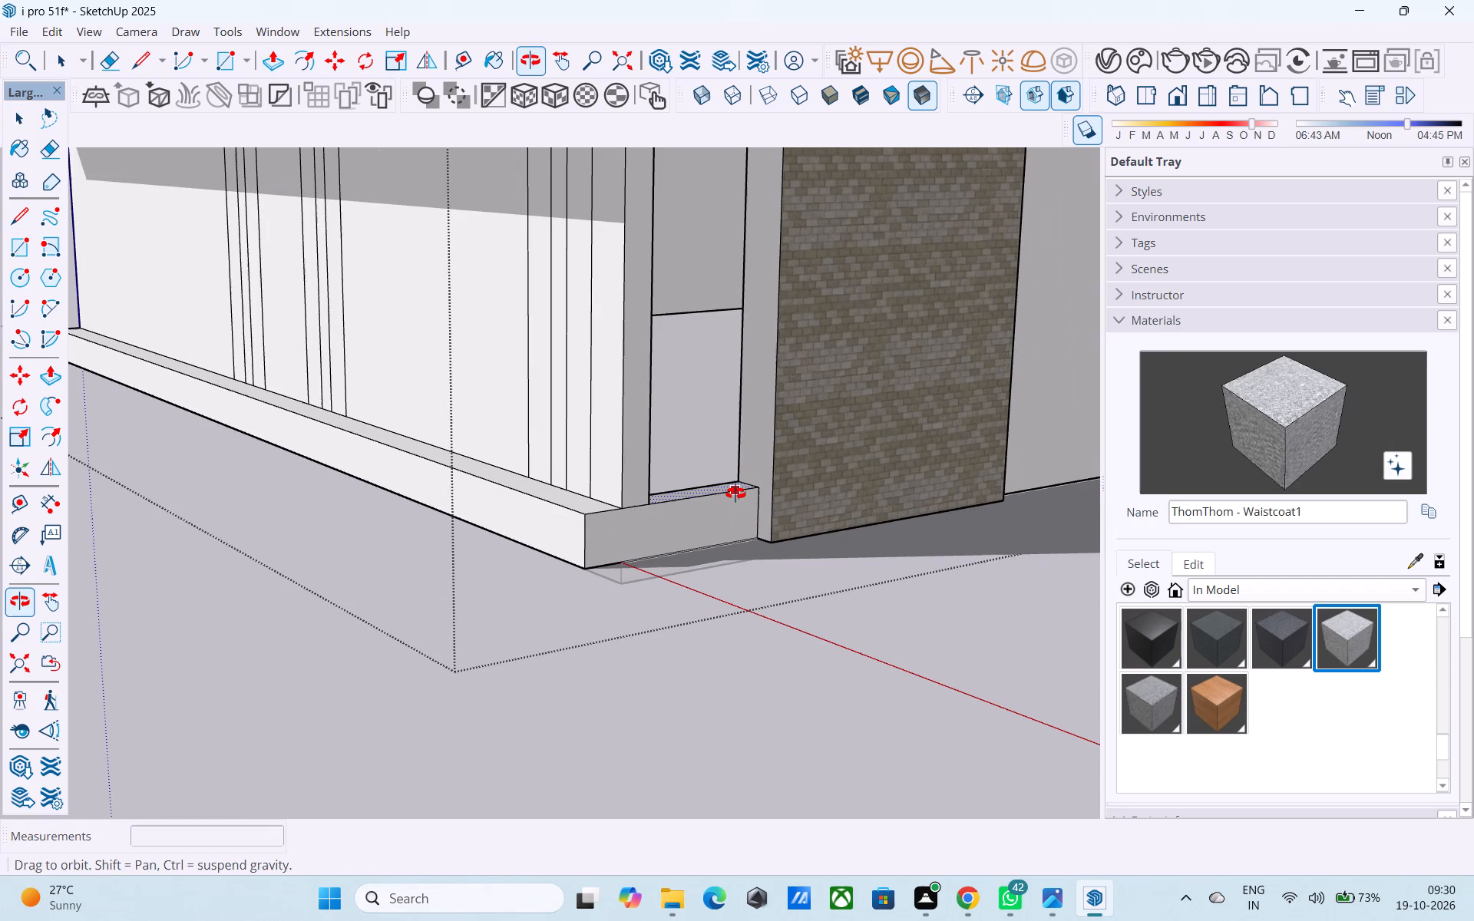
scroll(735, 492, down, 4)
key(space)
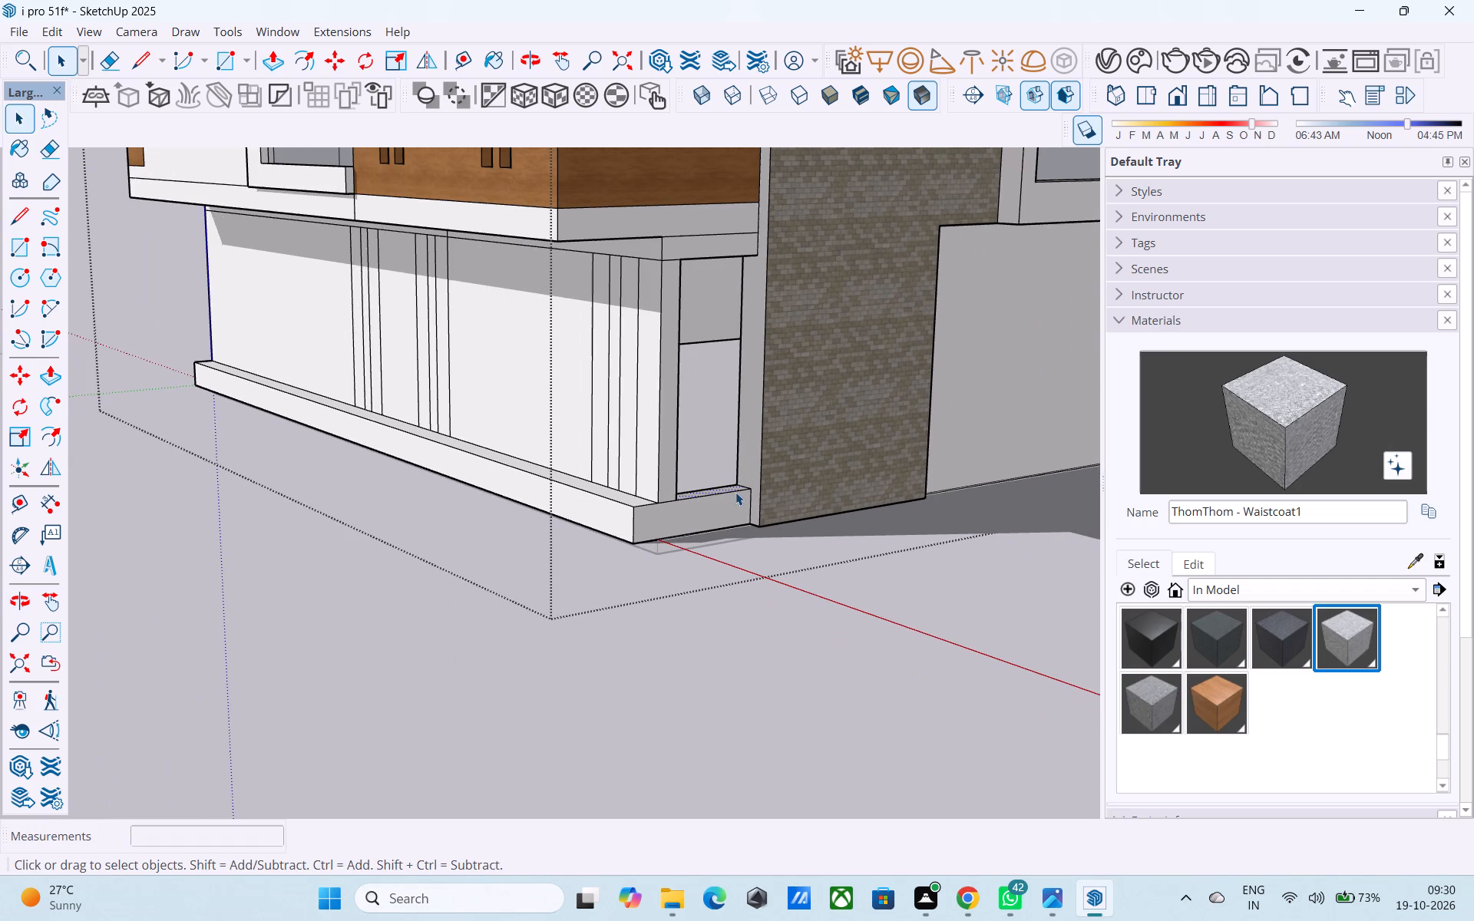
Draw an 11' 9" line from the plinth's end up along the wall edge to the top corner of the stone-clad wall.
middle_drag(735, 490, 794, 527)
key(l)
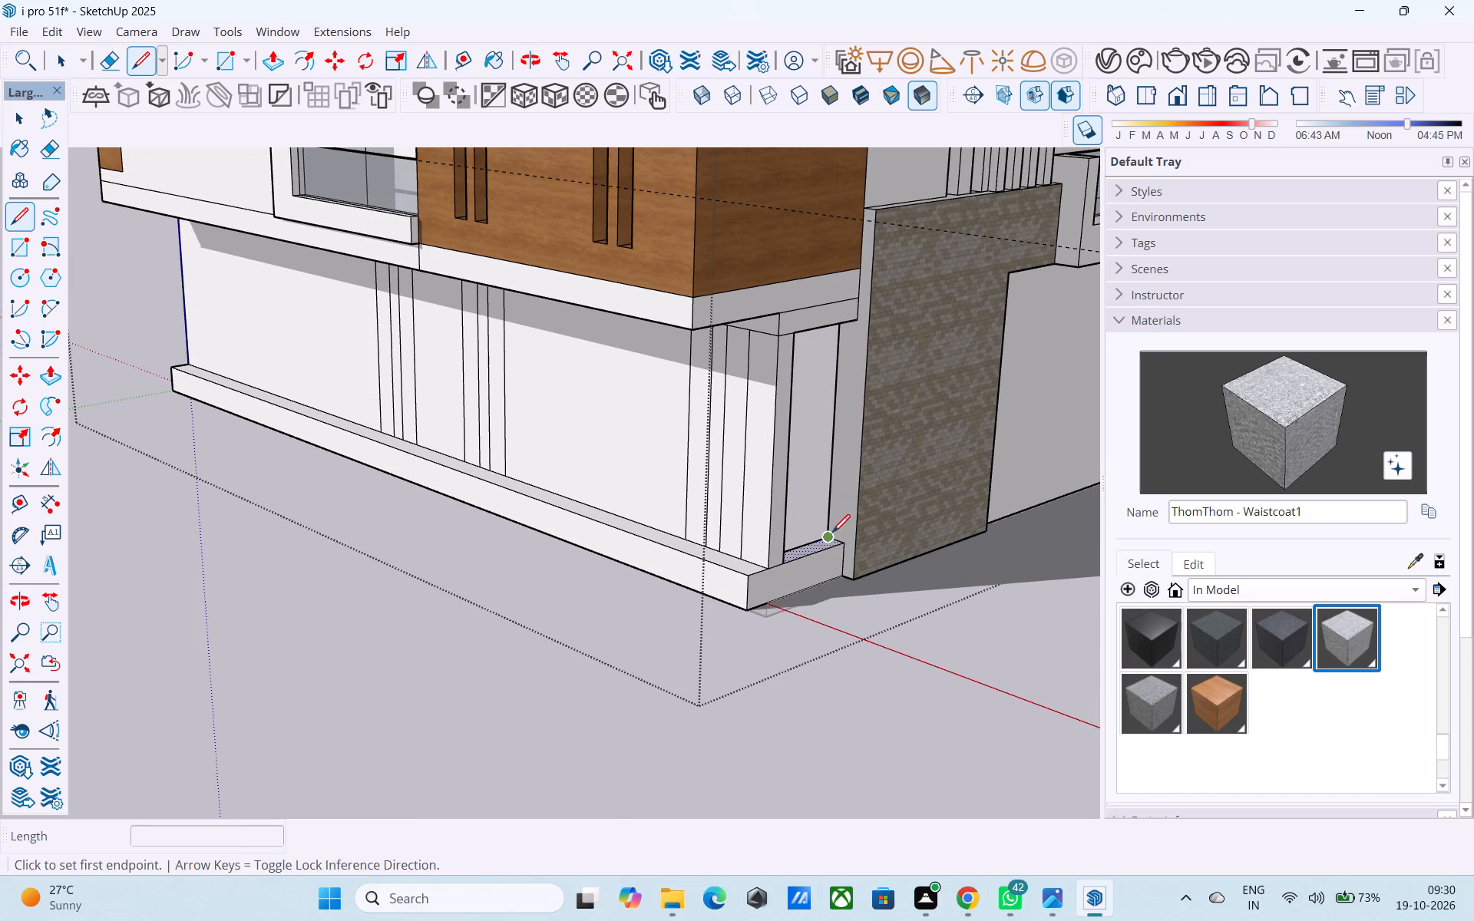
click(840, 540)
click(868, 210)
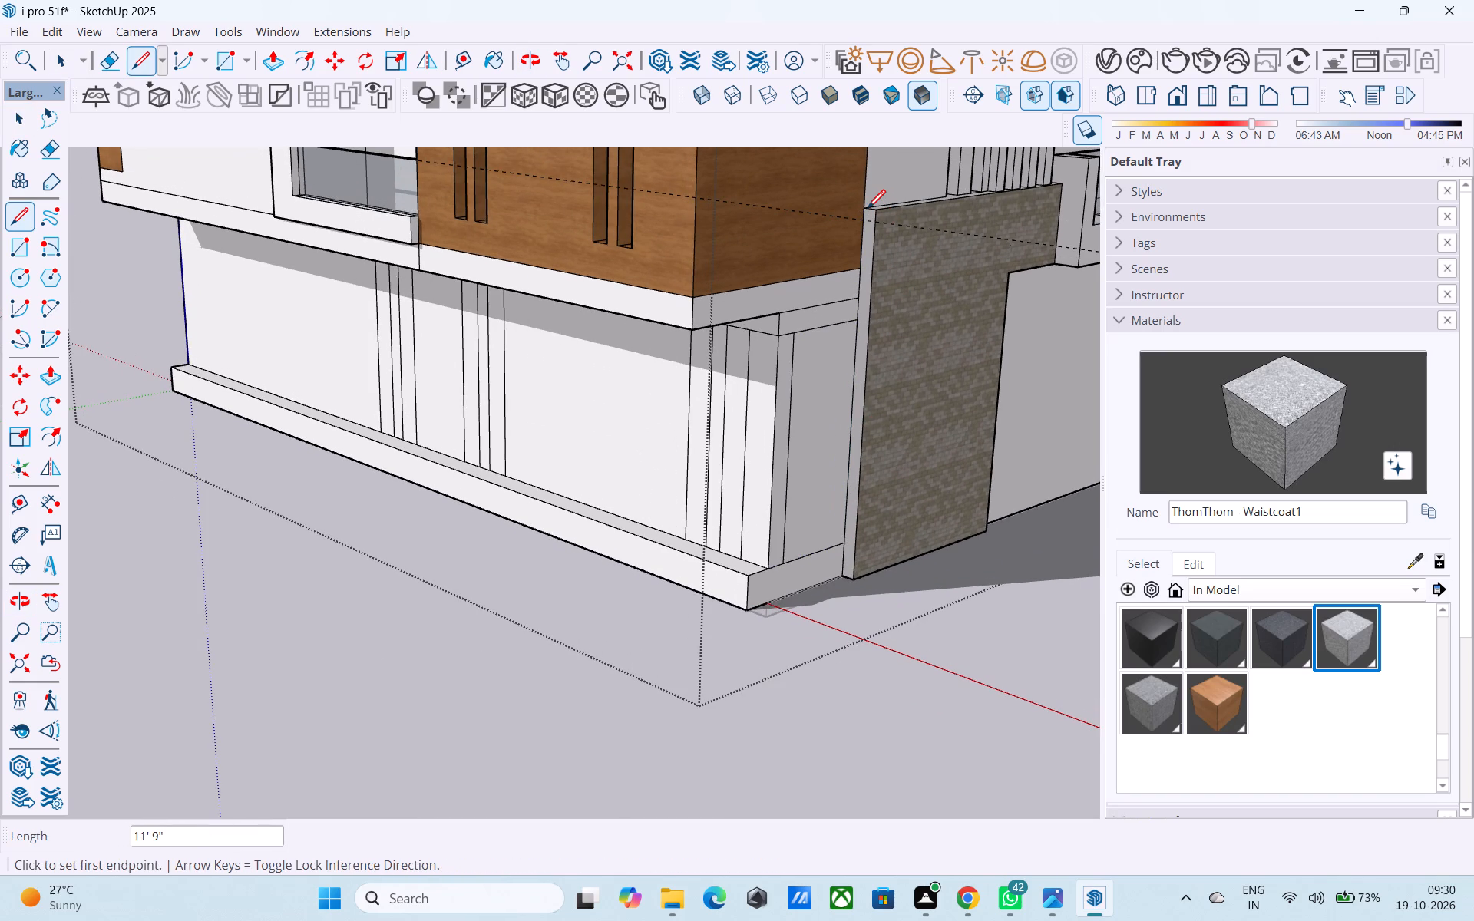
Delete the face covering the opening between the front wall corner and the stone-clad wall.
middle_drag(848, 384, 758, 380)
key(space)
click(657, 418)
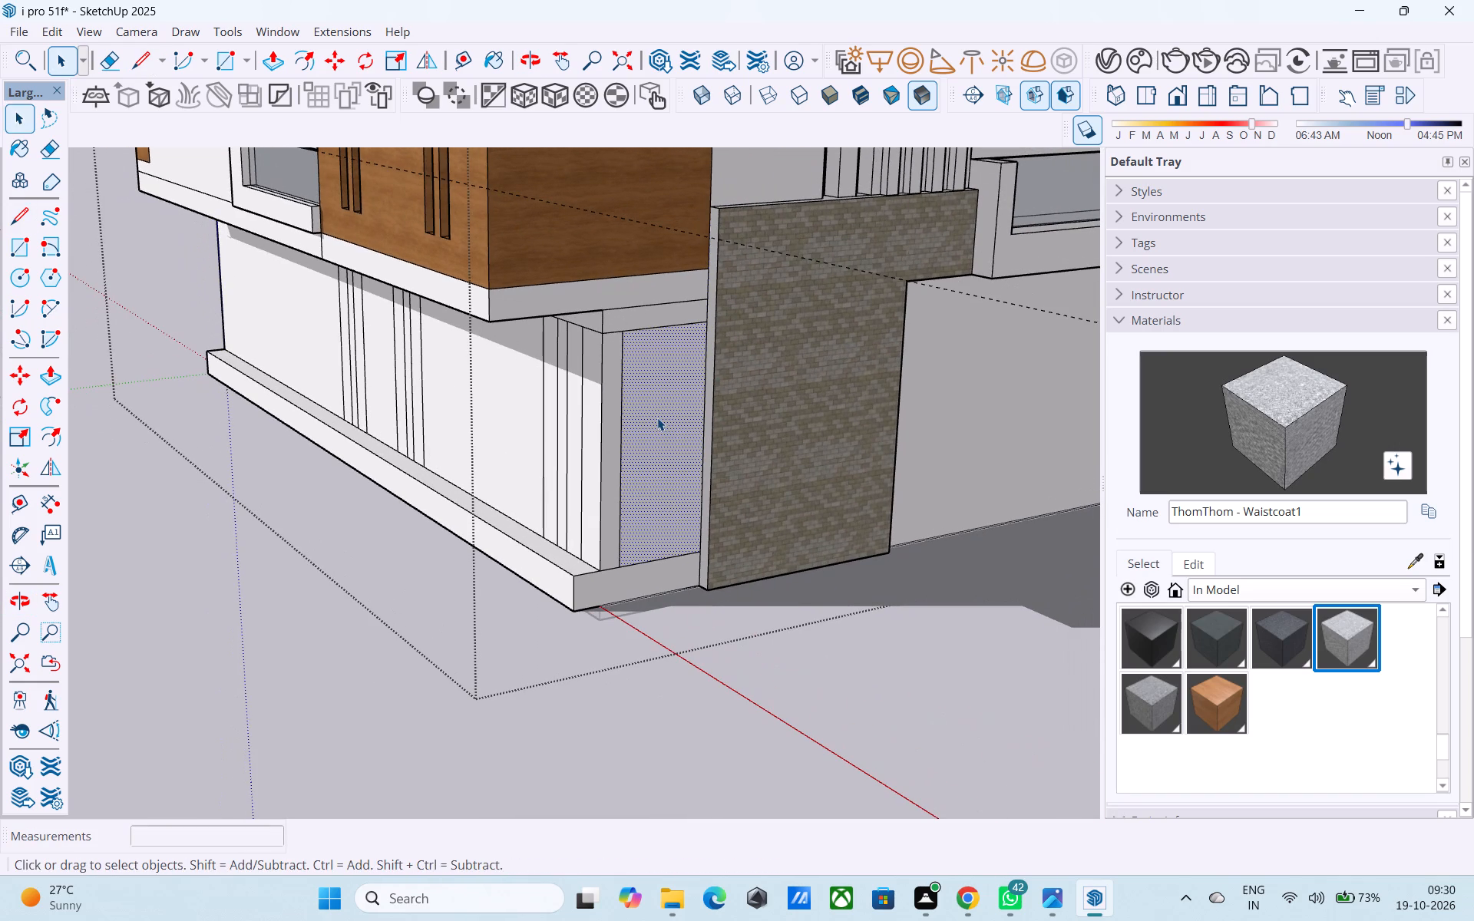
key(Delete)
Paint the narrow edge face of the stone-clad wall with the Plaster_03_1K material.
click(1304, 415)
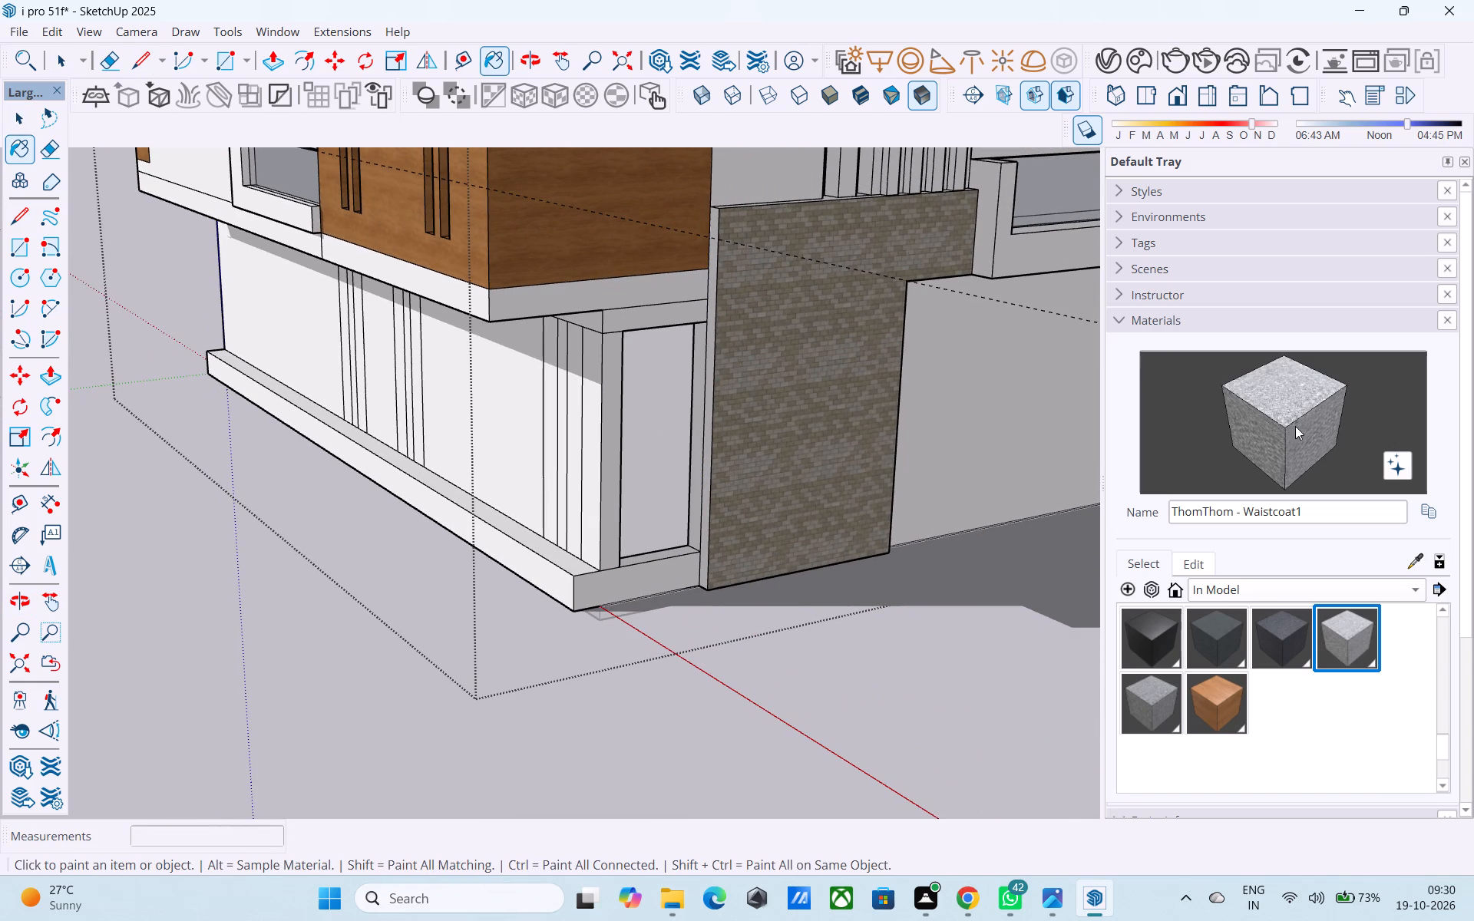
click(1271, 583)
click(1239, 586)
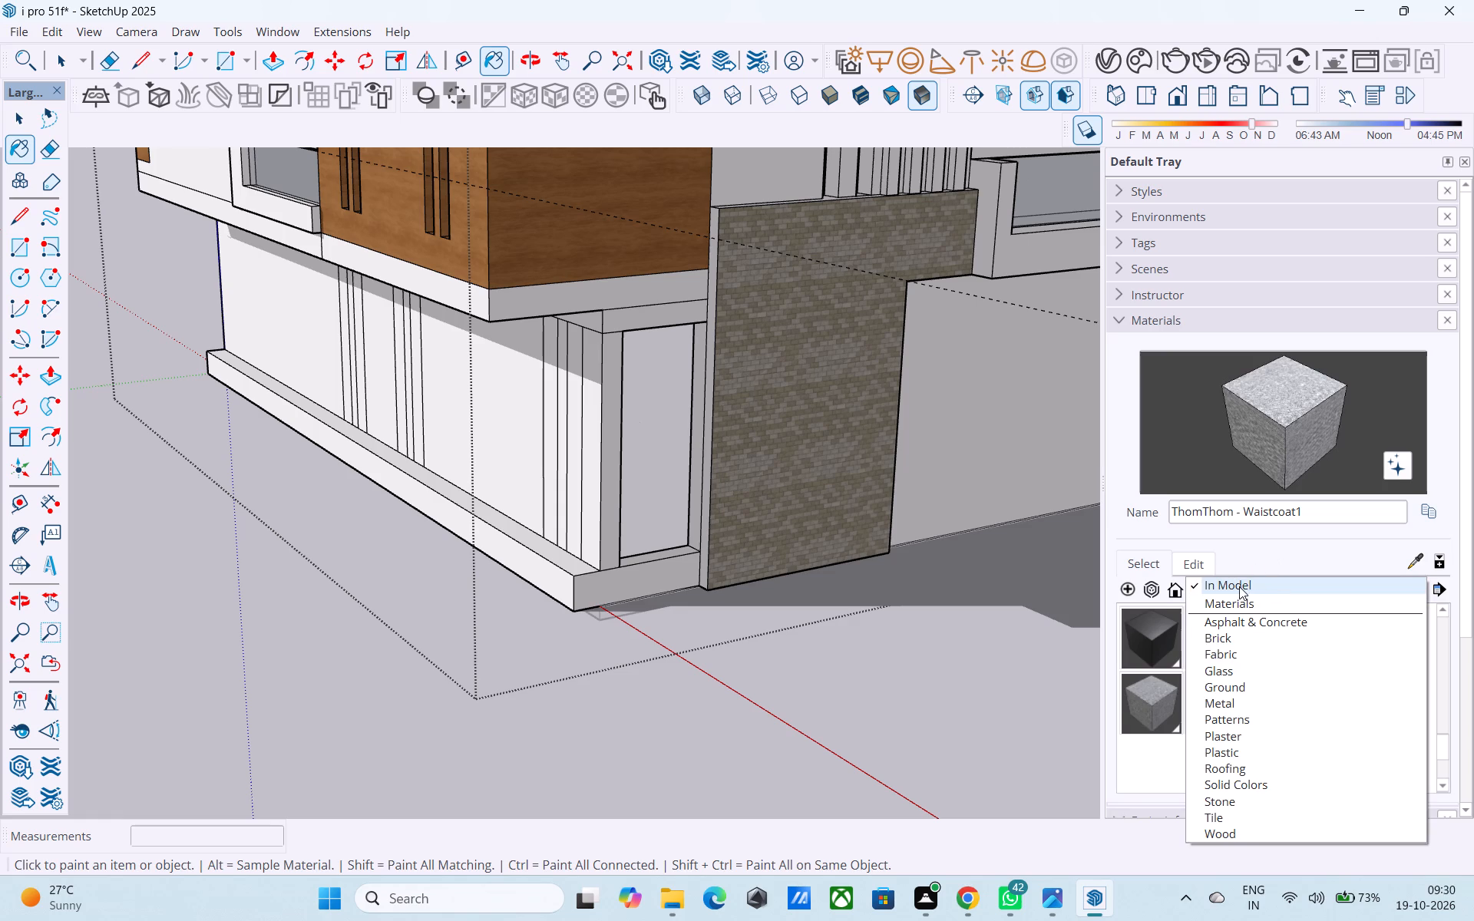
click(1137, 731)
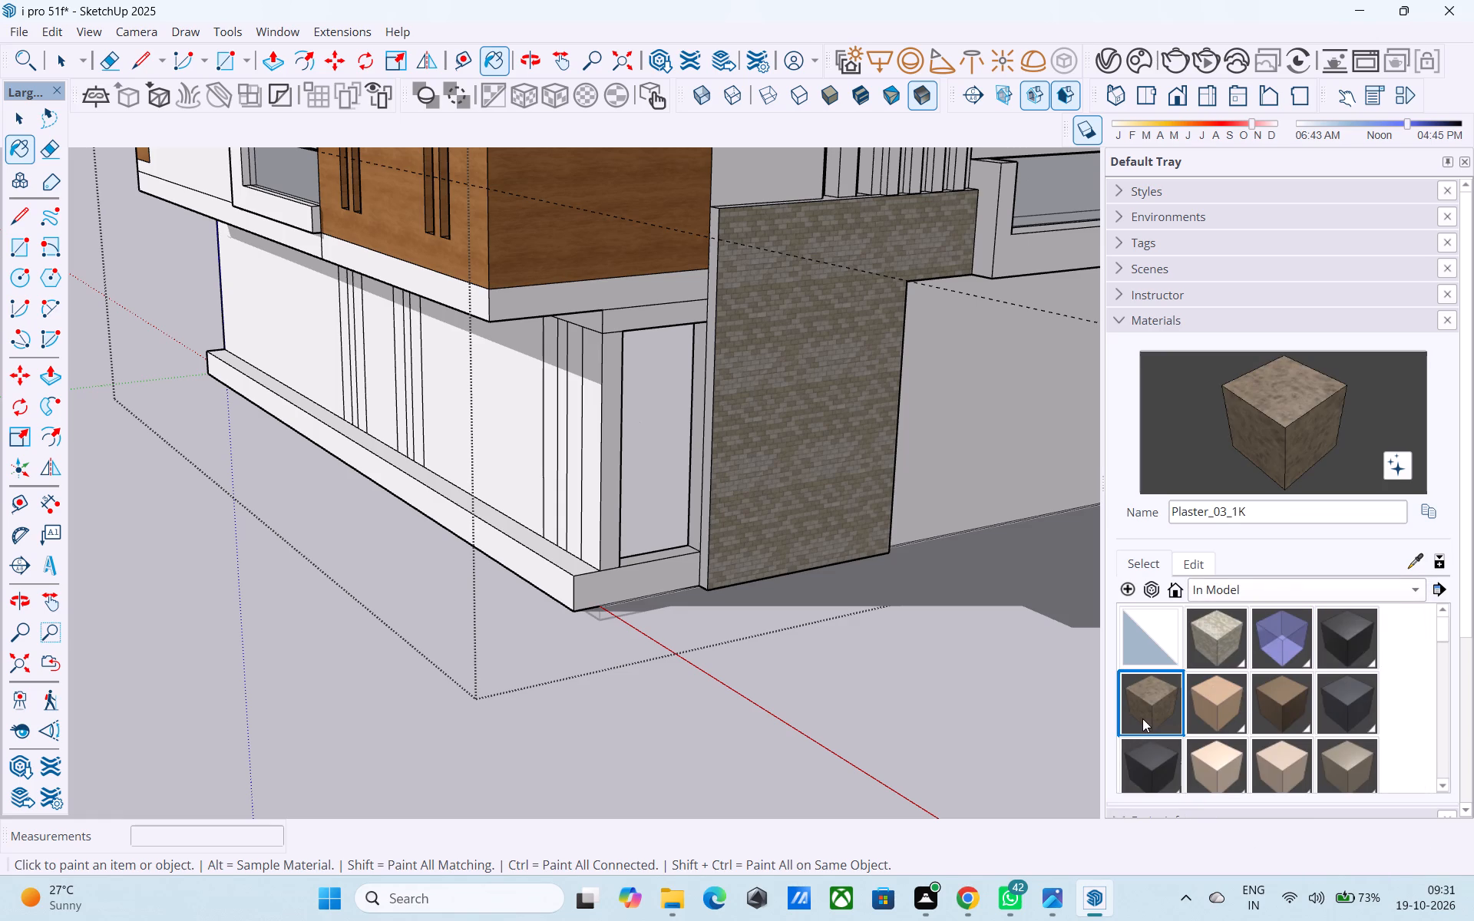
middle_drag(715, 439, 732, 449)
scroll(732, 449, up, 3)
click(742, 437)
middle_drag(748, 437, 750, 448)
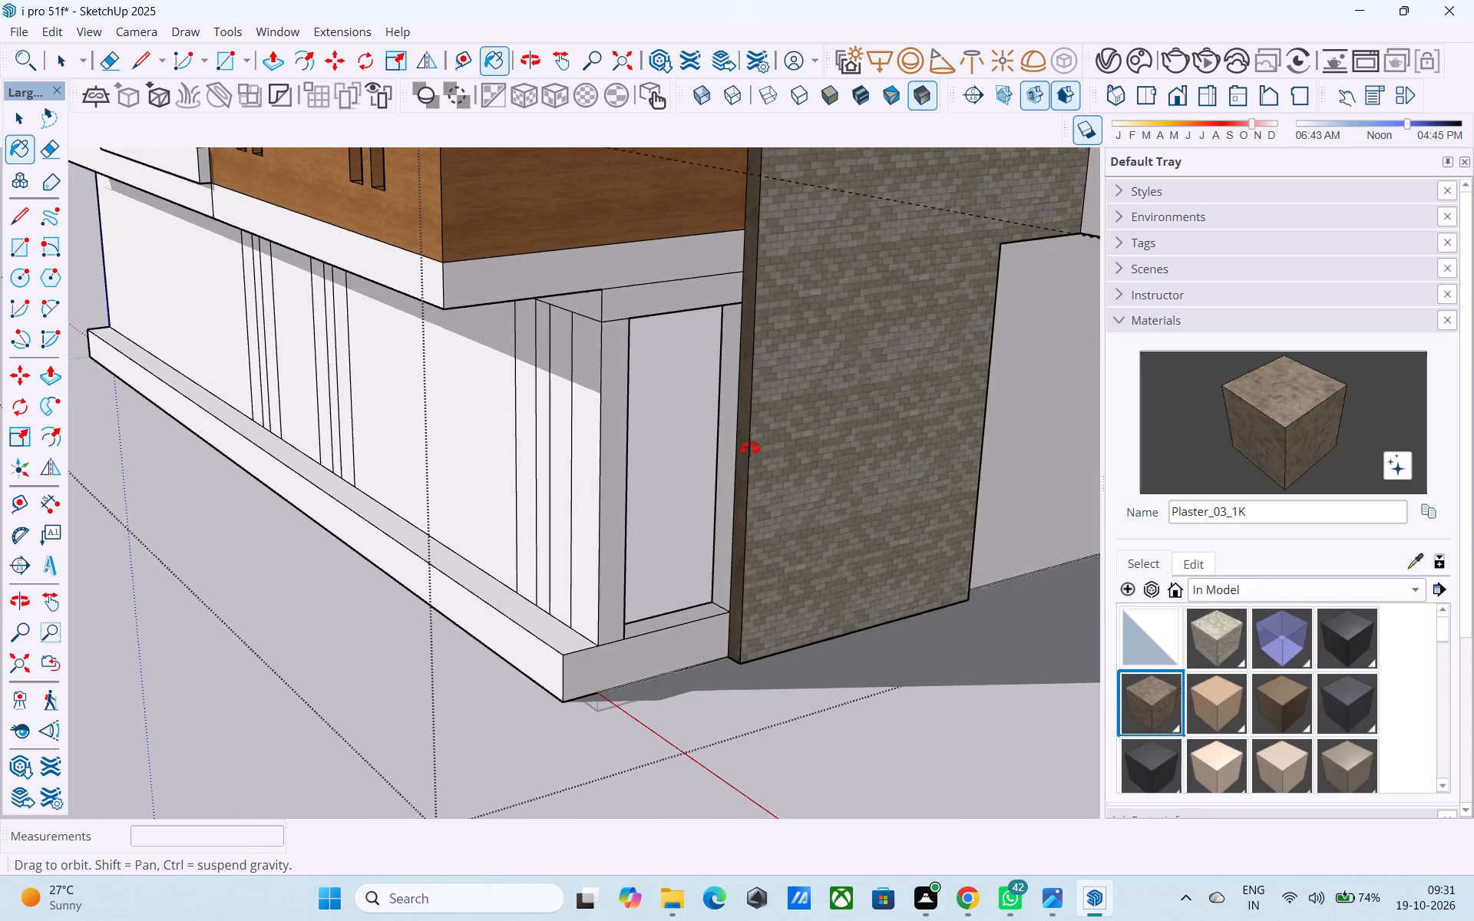
Paint the narrow edge face of the stone-clad wall with the Brick_20_1K material.
middle_drag(750, 448, 749, 497)
scroll(1218, 711, down, 4)
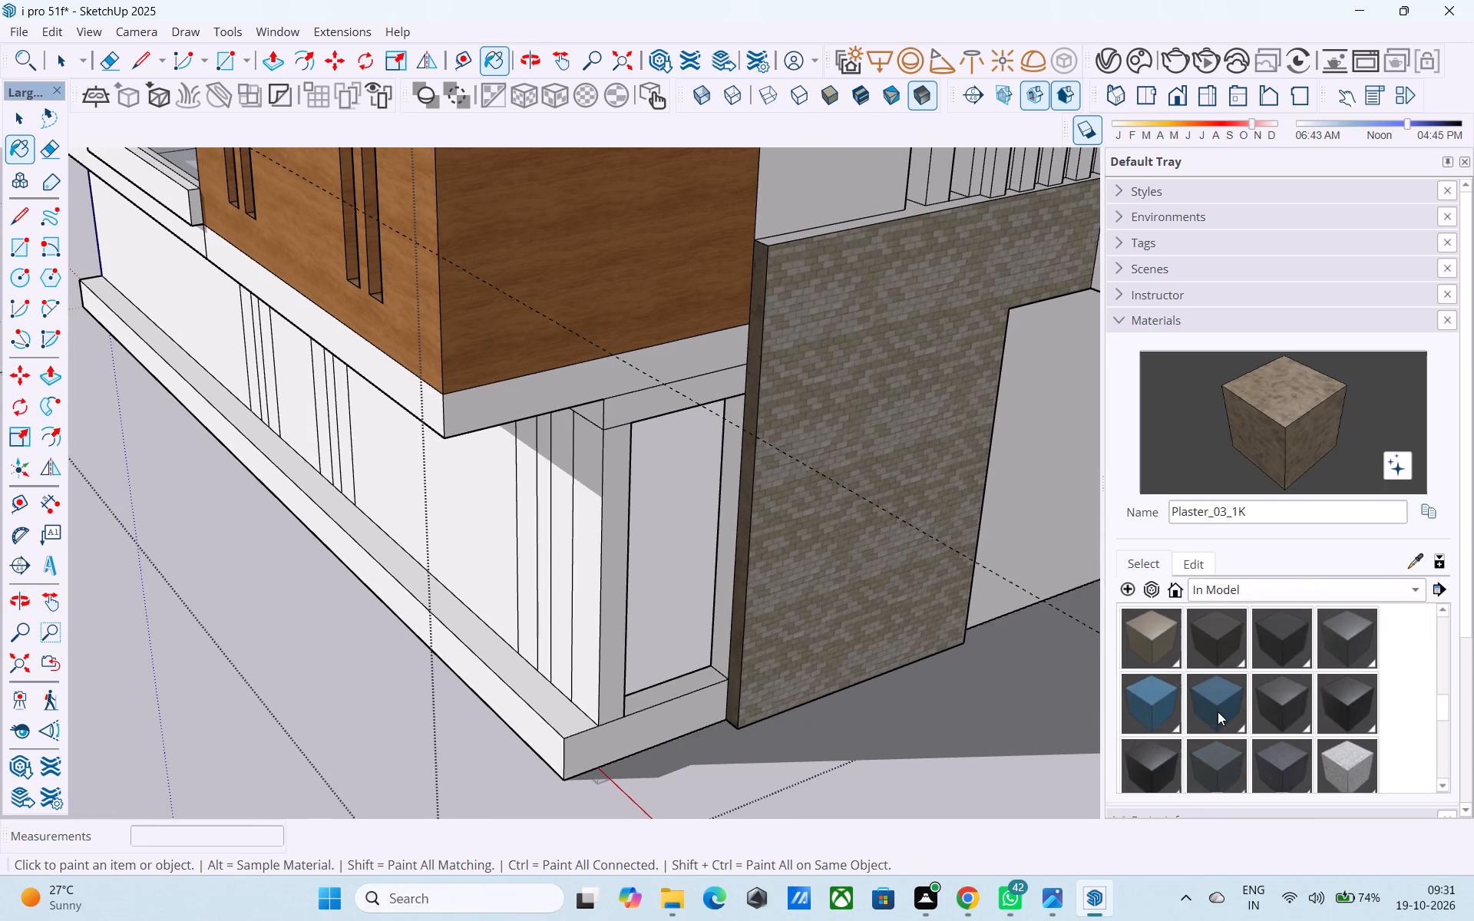
scroll(1219, 709, down, 2)
scroll(1235, 637, up, 7)
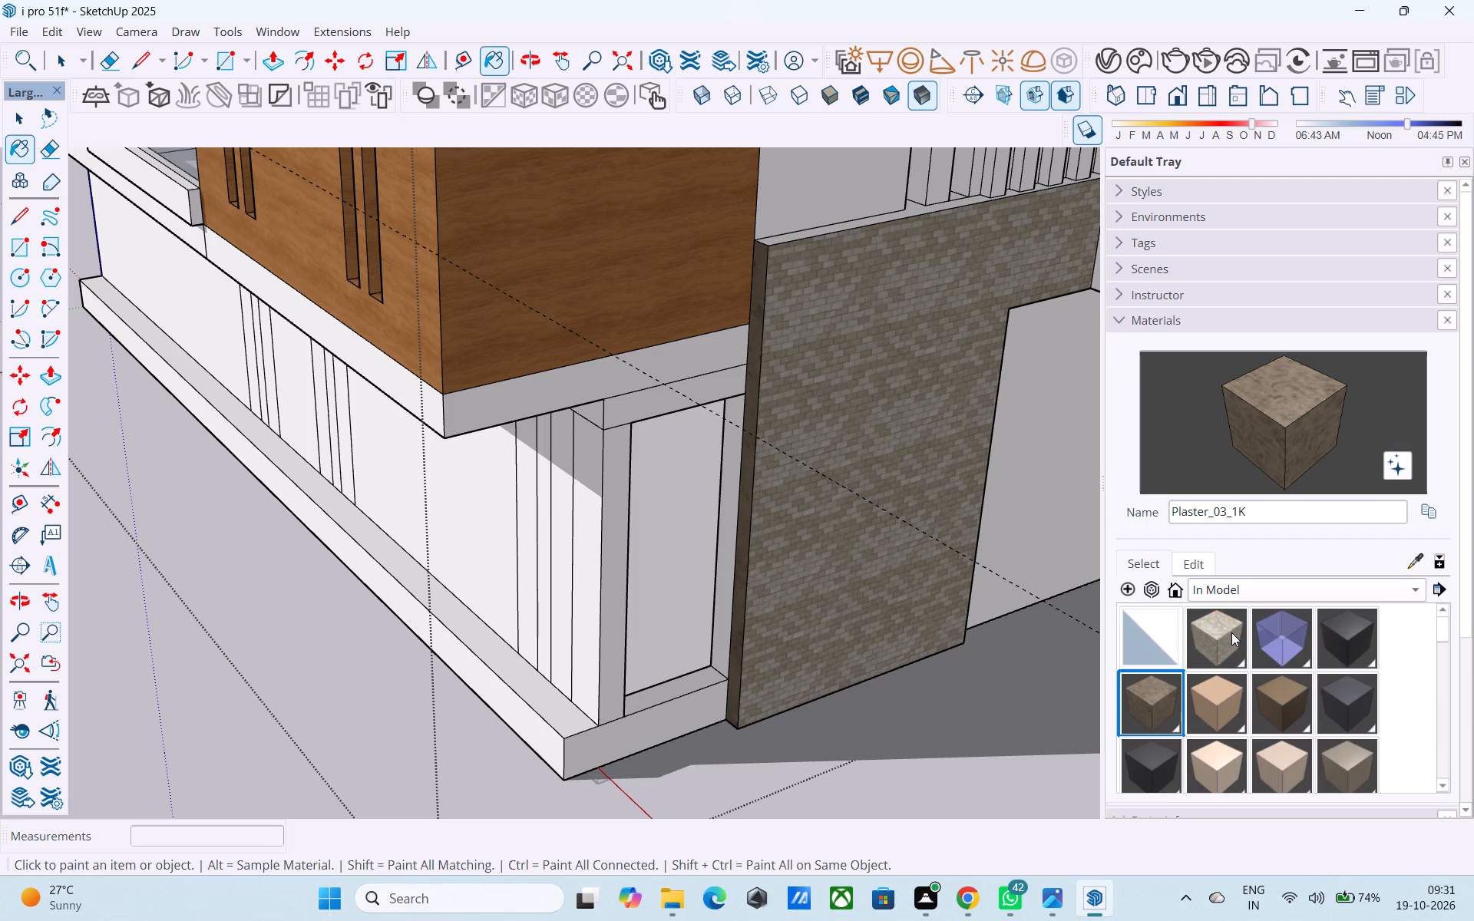
click(1231, 632)
middle_drag(778, 361, 779, 388)
scroll(775, 364, up, 8)
click(762, 339)
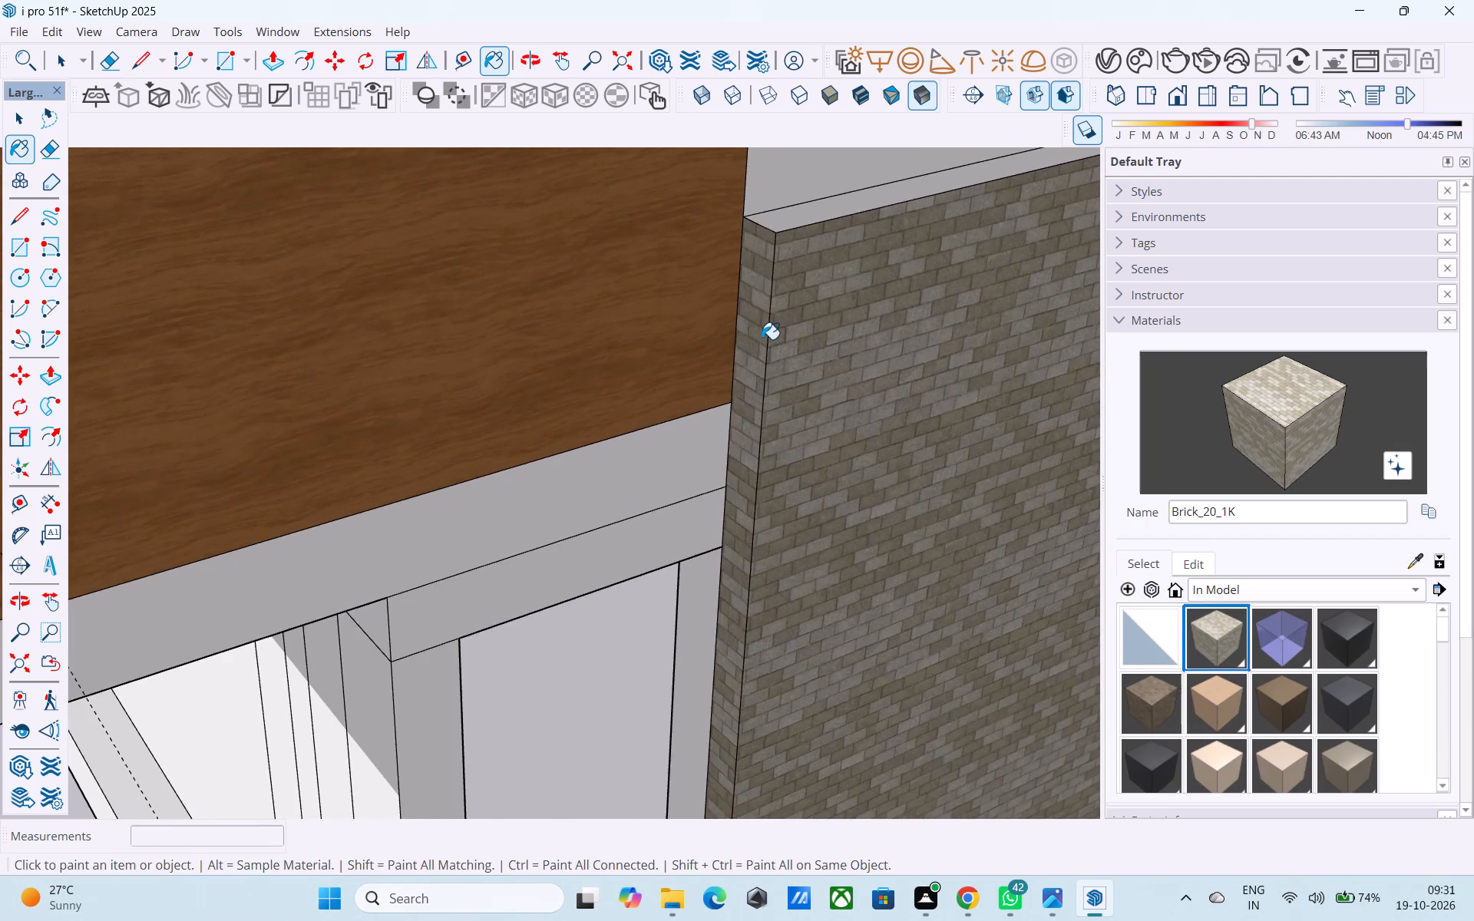
Paint the cladding's underside and inner vertical side face, below the side balcony, with the Brick_20_1K material.
scroll(753, 331, down, 7)
middle_drag(744, 356, 686, 320)
scroll(432, 337, down, 11)
middle_drag(564, 359, 537, 341)
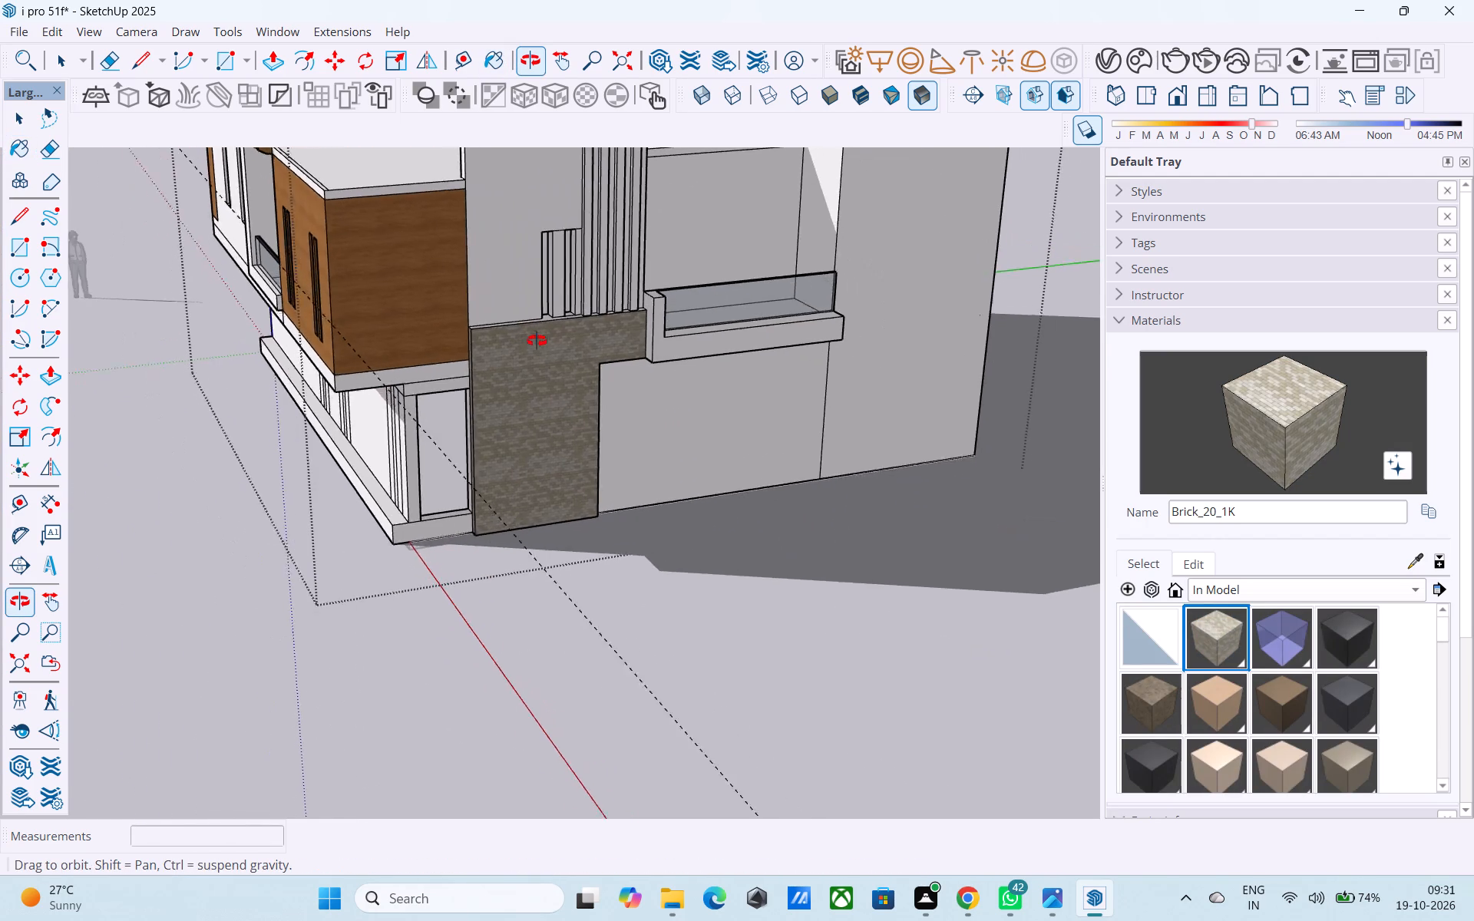
middle_drag(537, 341, 491, 461)
scroll(461, 517, up, 10)
middle_drag(461, 498, 462, 497)
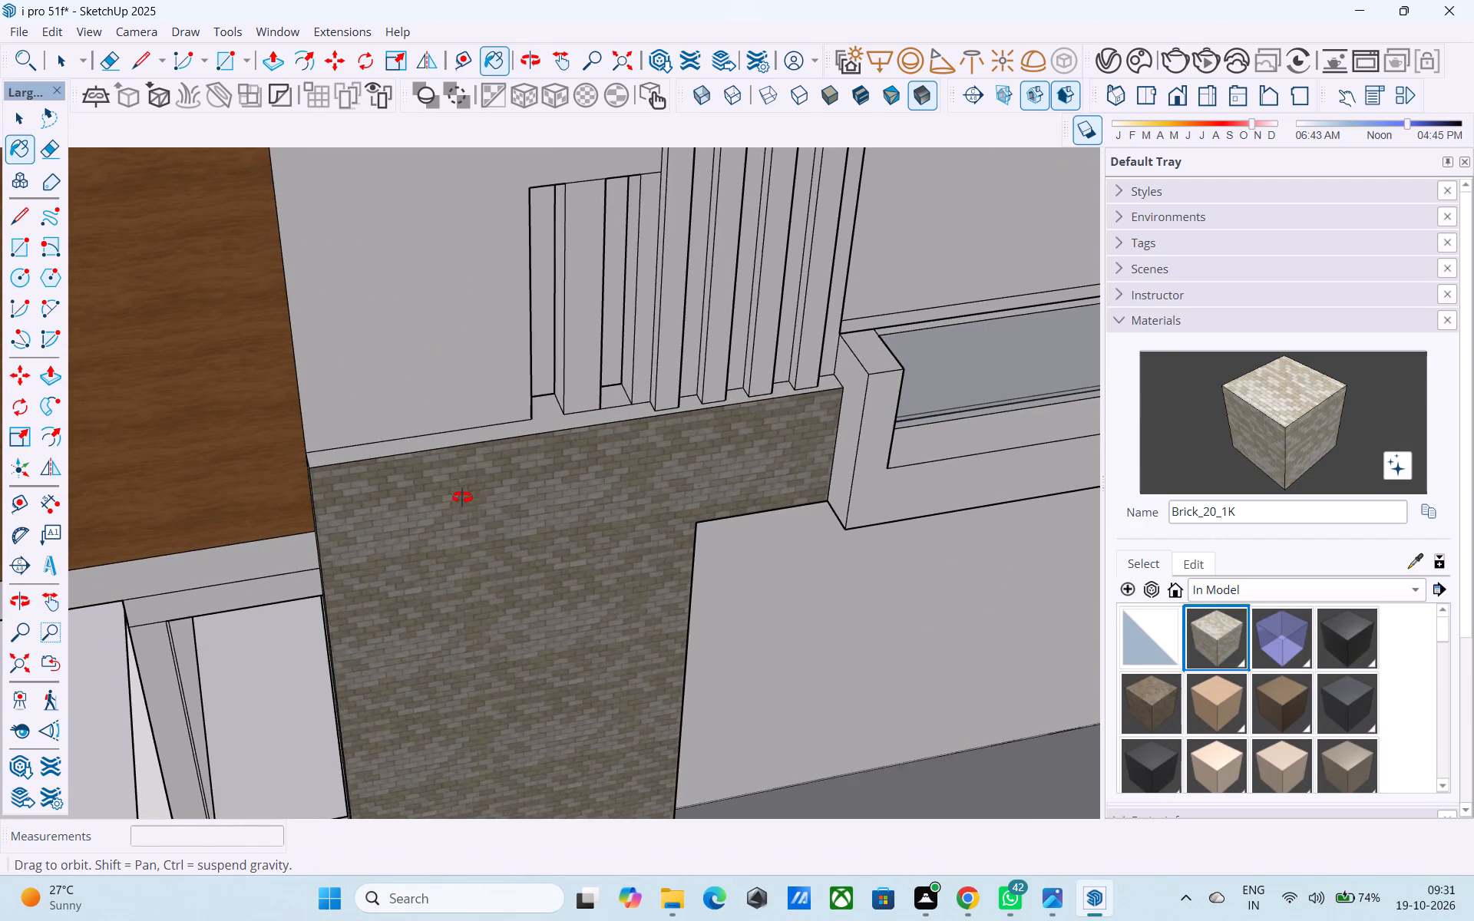
middle_drag(462, 497, 332, 340)
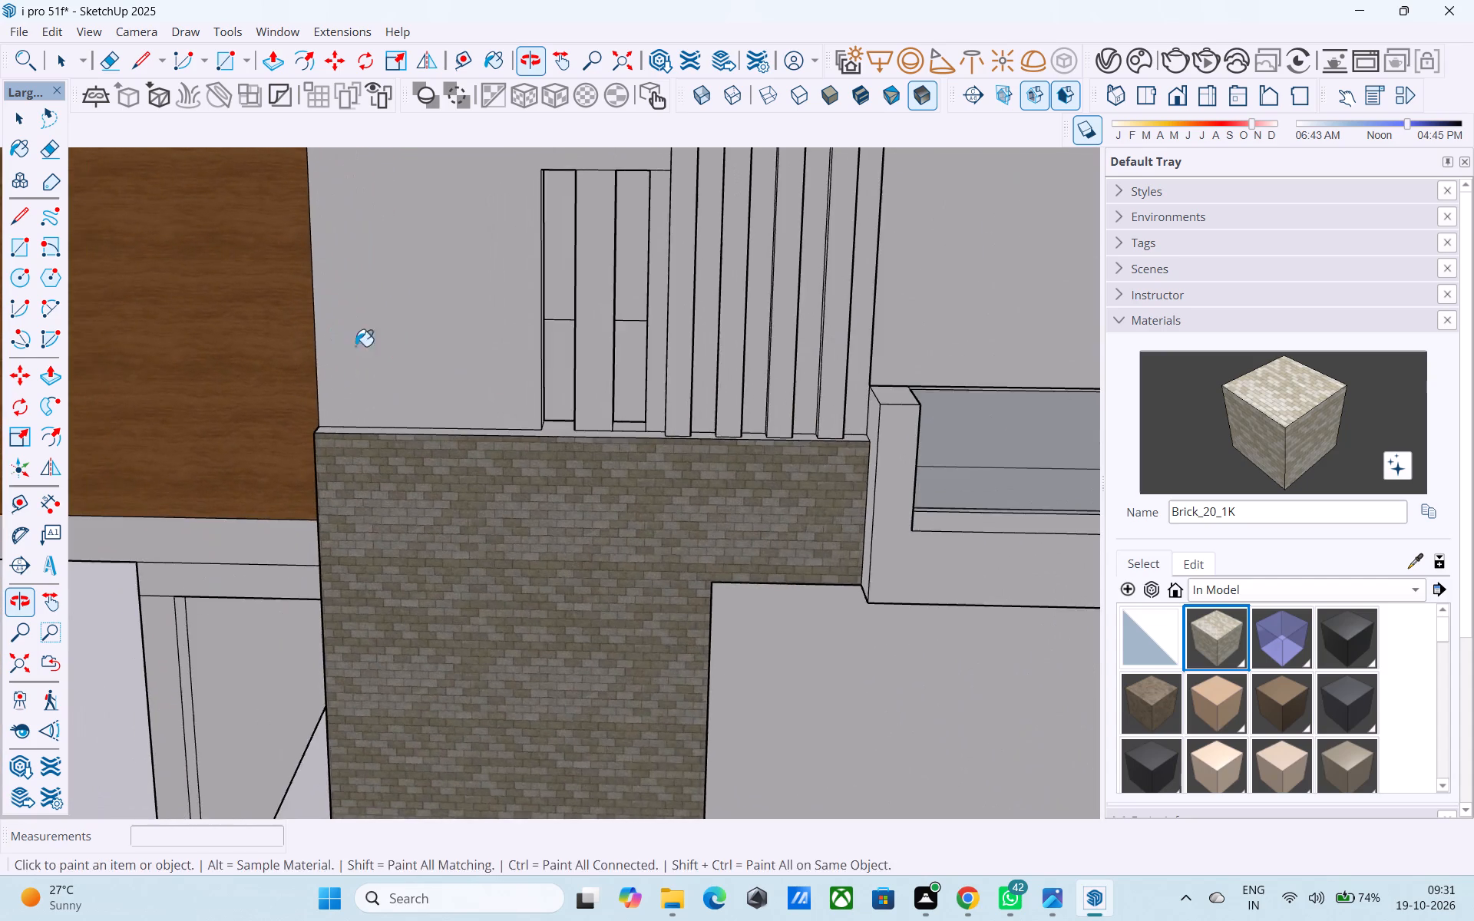
middle_drag(698, 444, 365, 173)
middle_drag(635, 463, 570, 337)
scroll(747, 500, up, 8)
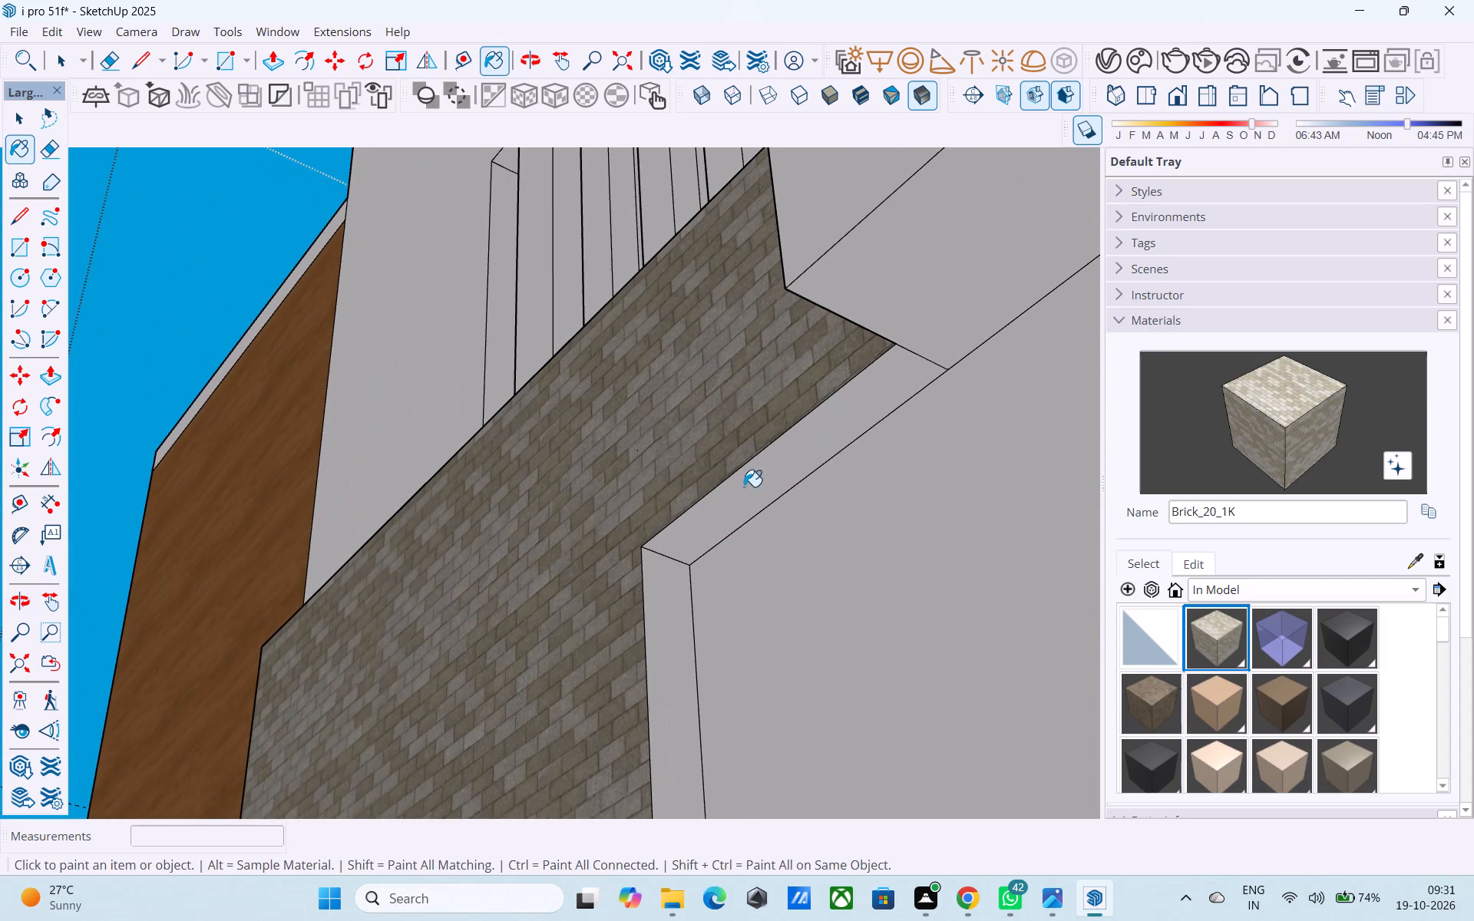
click(744, 487)
click(673, 621)
Examine the brick-clad wall and the house's front and side facades from several angles.
scroll(692, 447, down, 17)
middle_drag(692, 446, 694, 412)
middle_drag(695, 468, 741, 523)
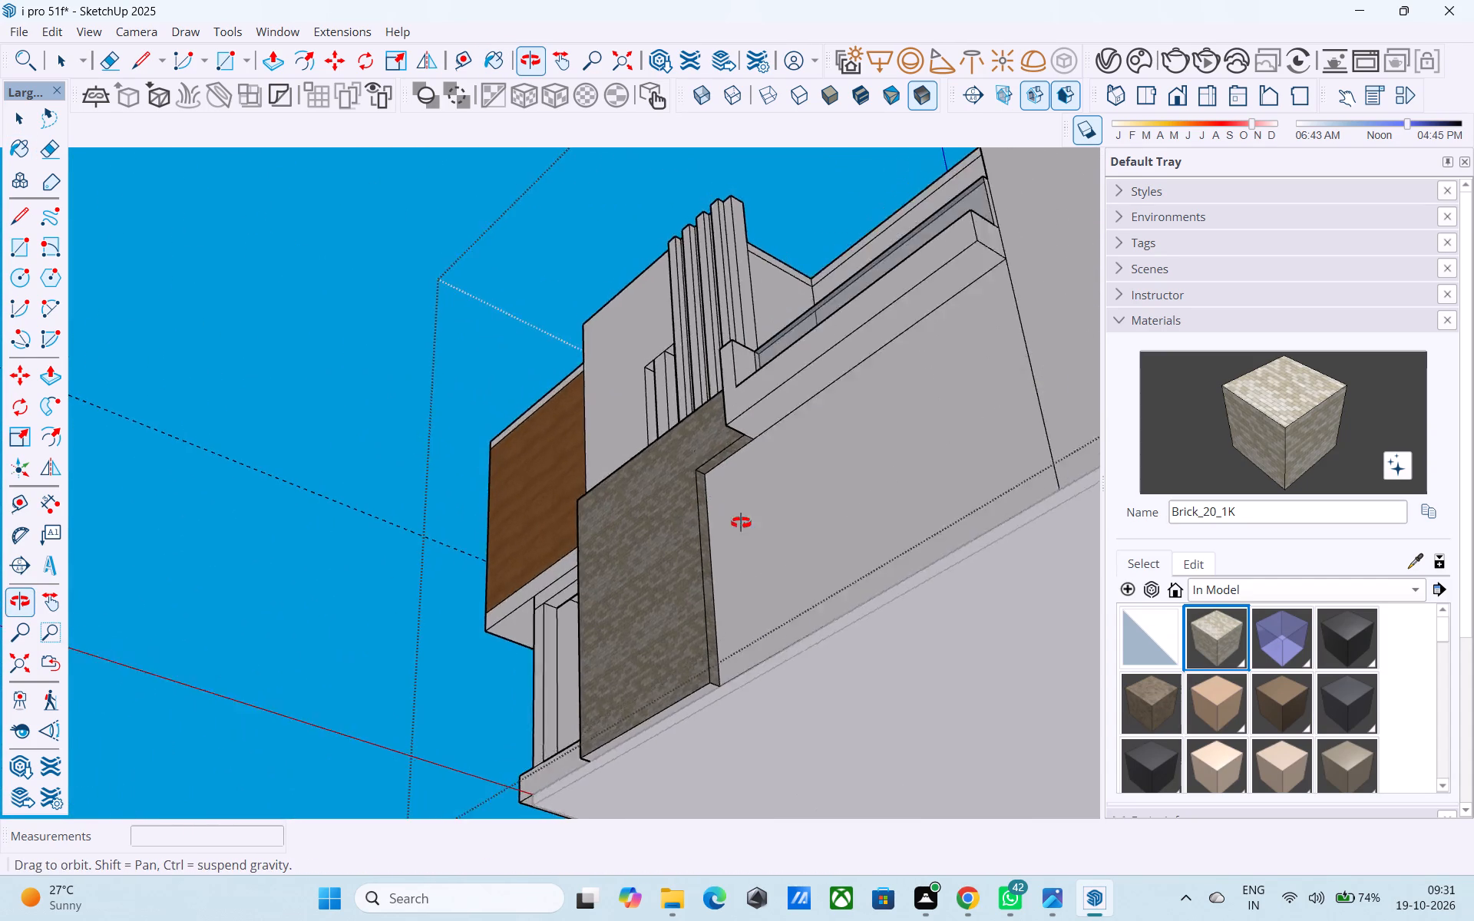
middle_drag(741, 523, 953, 677)
scroll(735, 529, down, 5)
middle_drag(740, 523, 1139, 636)
scroll(590, 481, down, 5)
scroll(907, 468, up, 7)
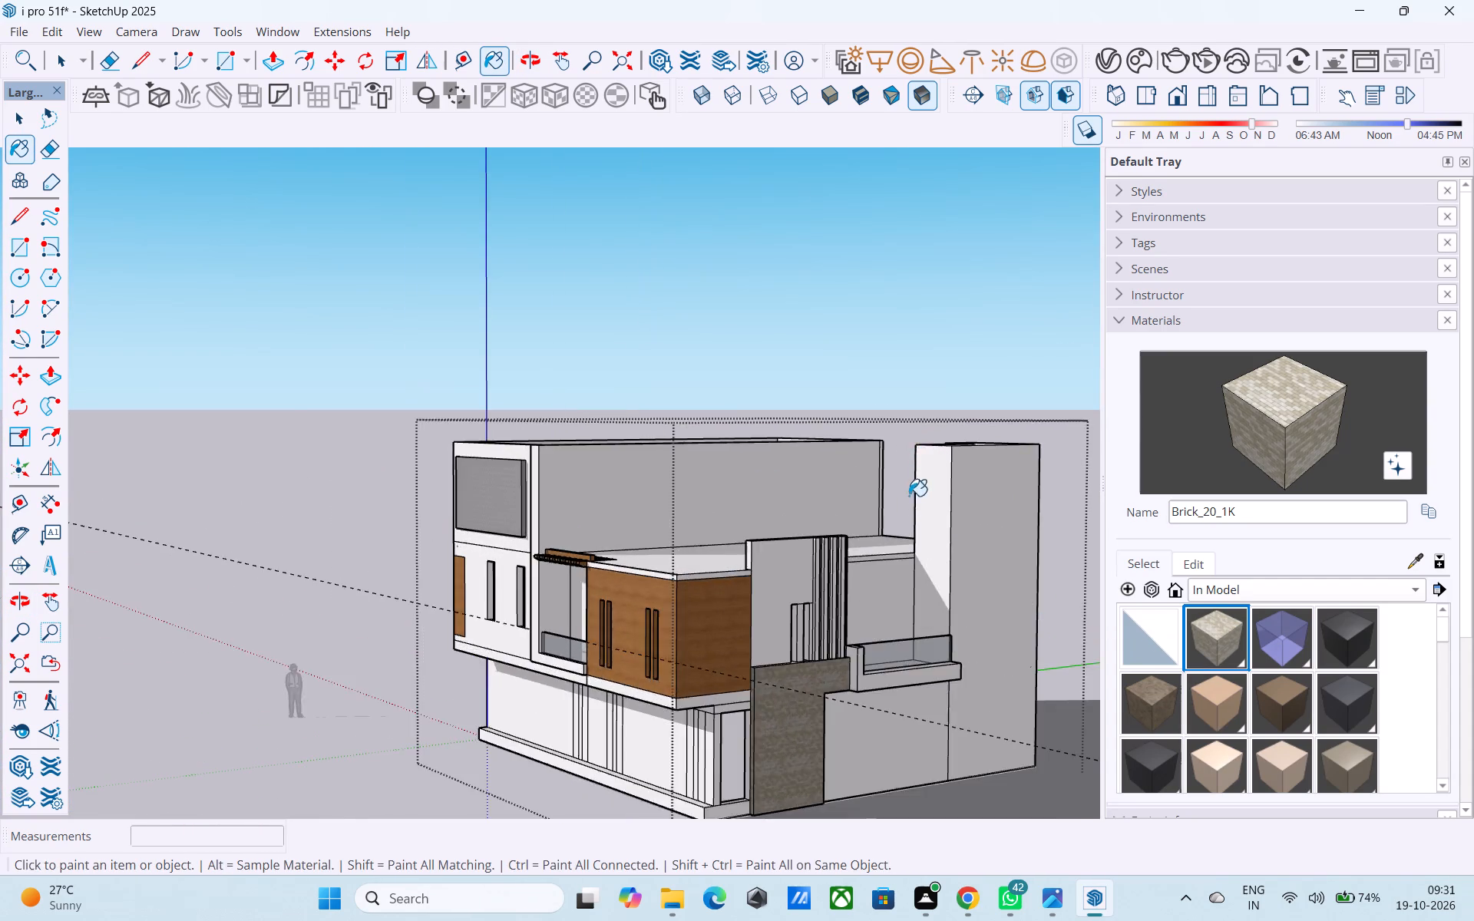
scroll(909, 496, up, 2)
scroll(843, 469, down, 5)
middle_drag(834, 608, 706, 575)
scroll(706, 575, up, 1)
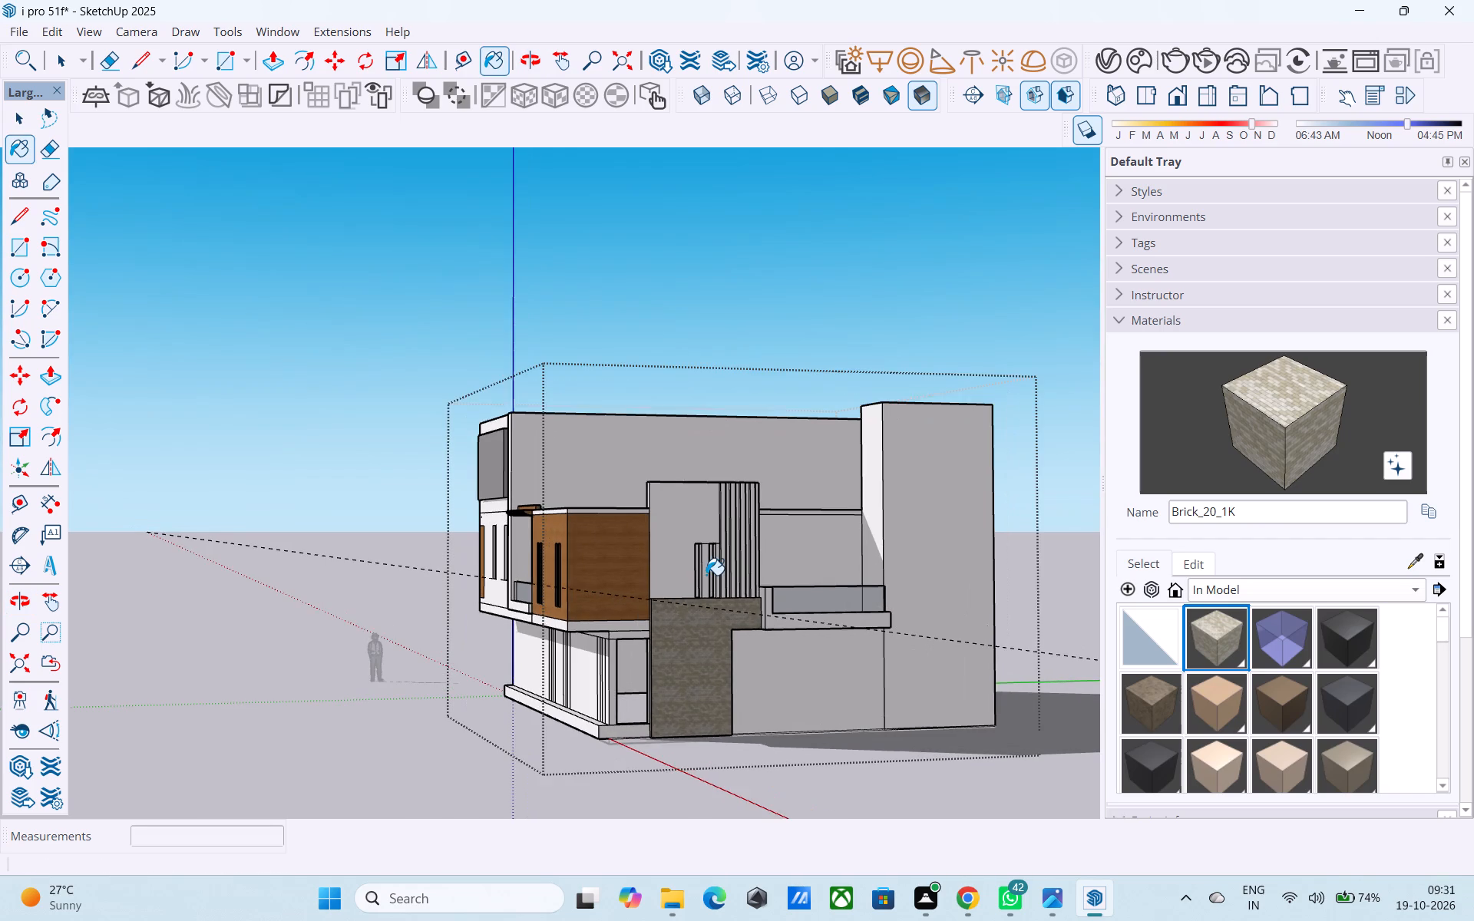
middle_drag(706, 575, 920, 535)
Recess the pair of vertical strips nearest the brick-clad corner 9" into the ground-floor front wall.
scroll(756, 622, up, 9)
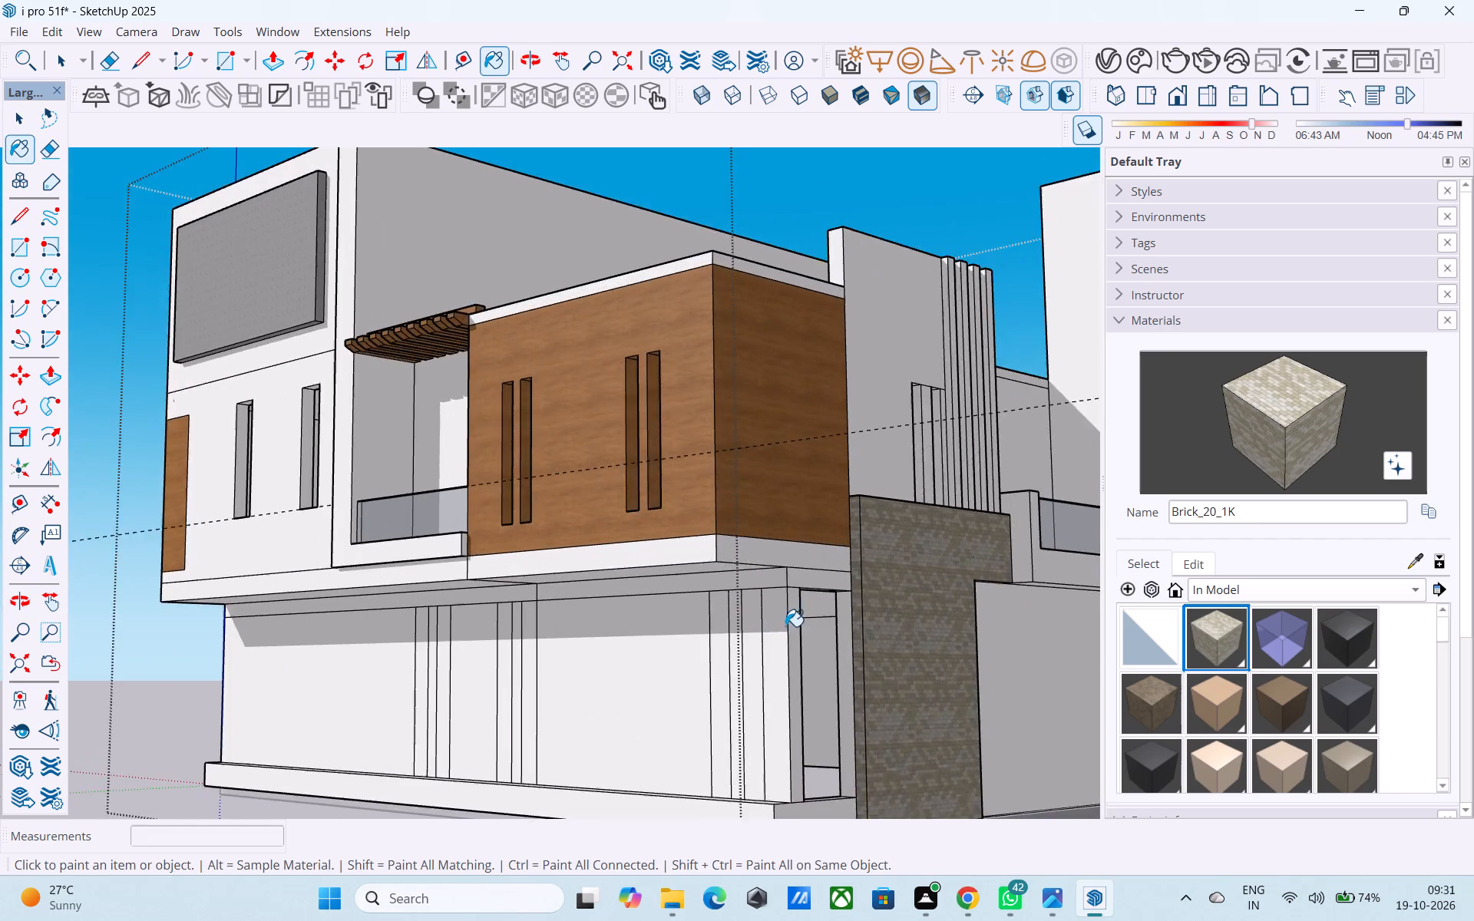
scroll(785, 626, up, 6)
key(space)
click(747, 662)
key(p)
click(747, 662)
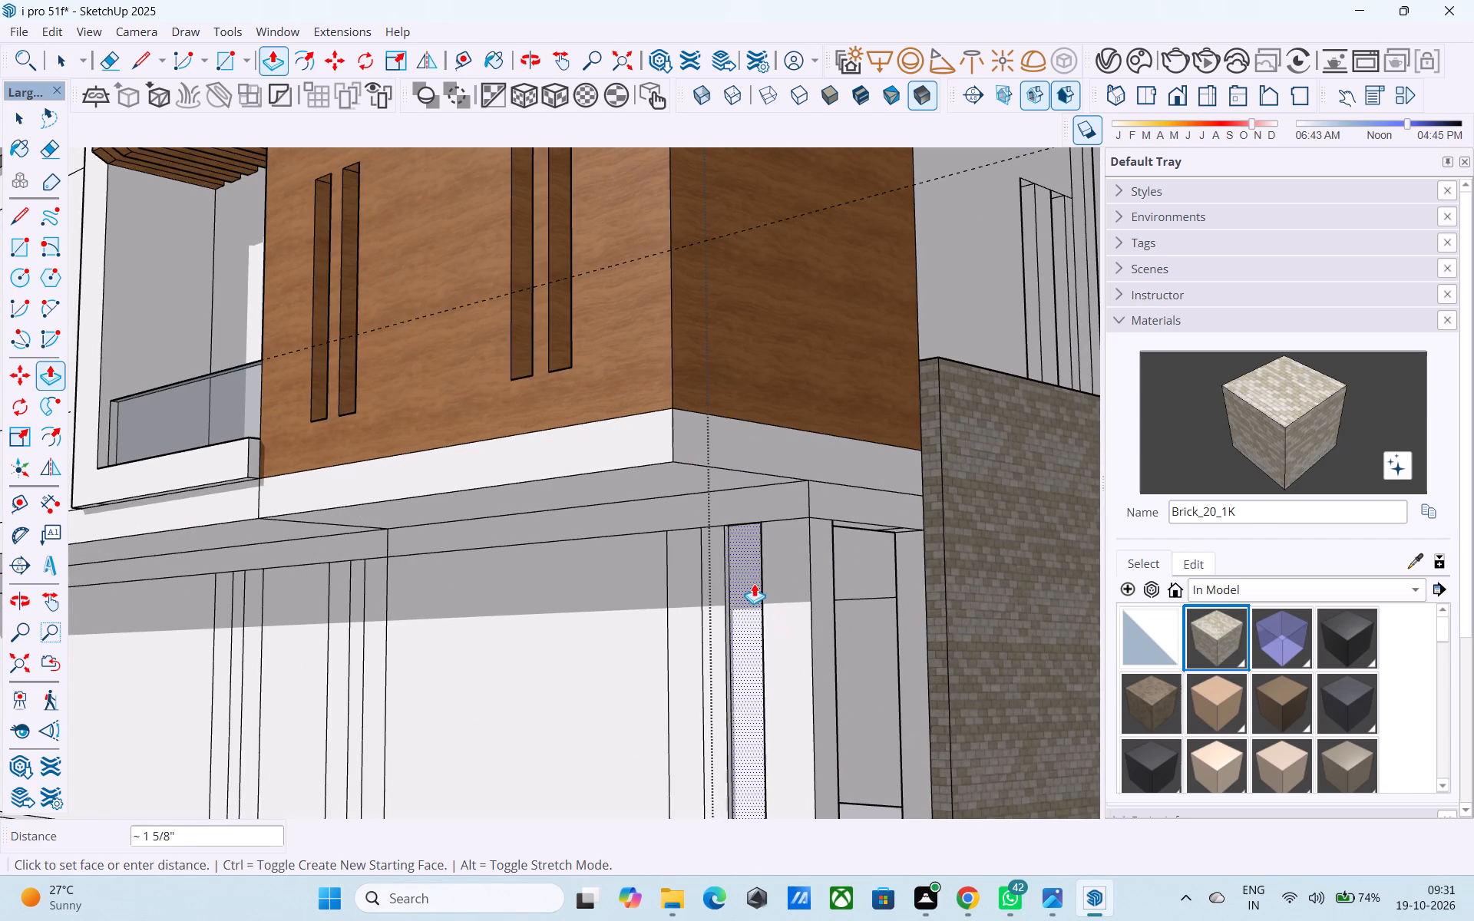
middle_drag(746, 582, 817, 619)
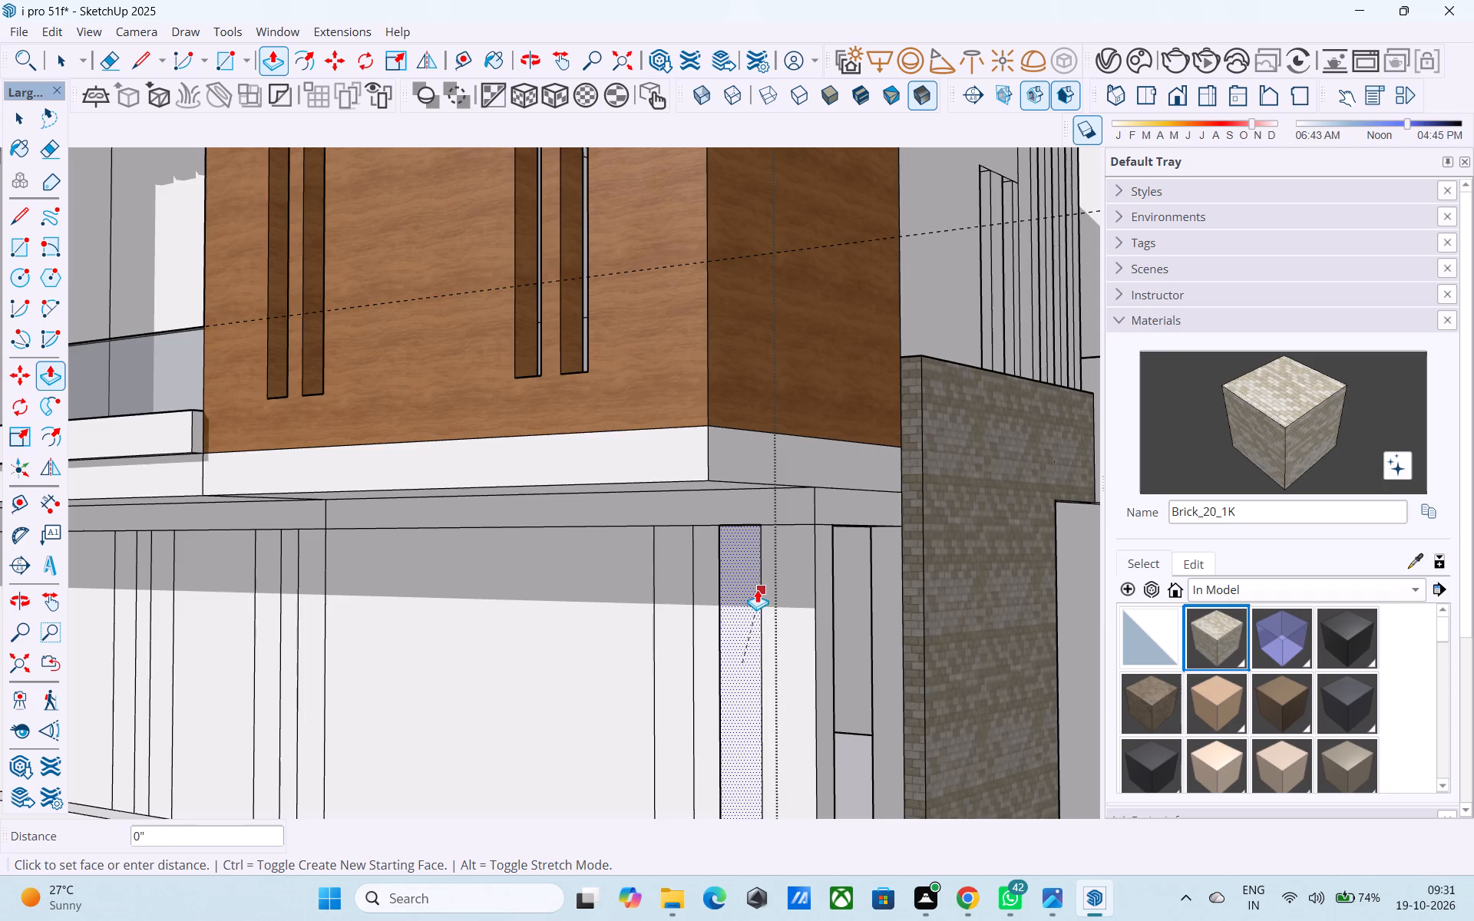
scroll(757, 589, up, 4)
click(745, 583)
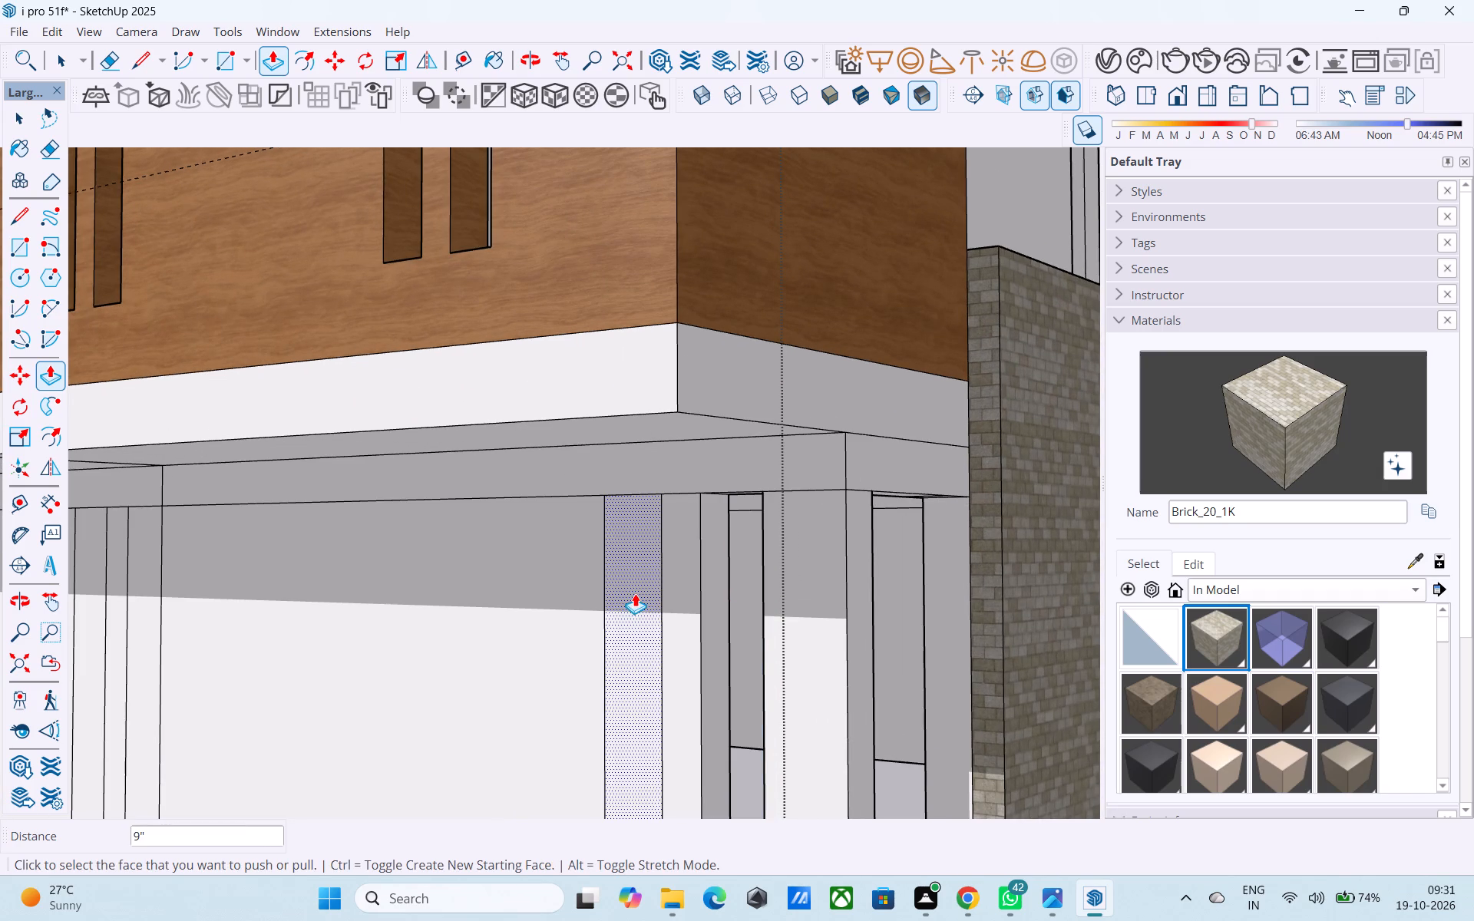
middle_drag(635, 593, 834, 594)
double_click(640, 621)
Recess the two remaining pairs of vertical strips on the ground-floor front wall by the same 9".
scroll(892, 580, down, 10)
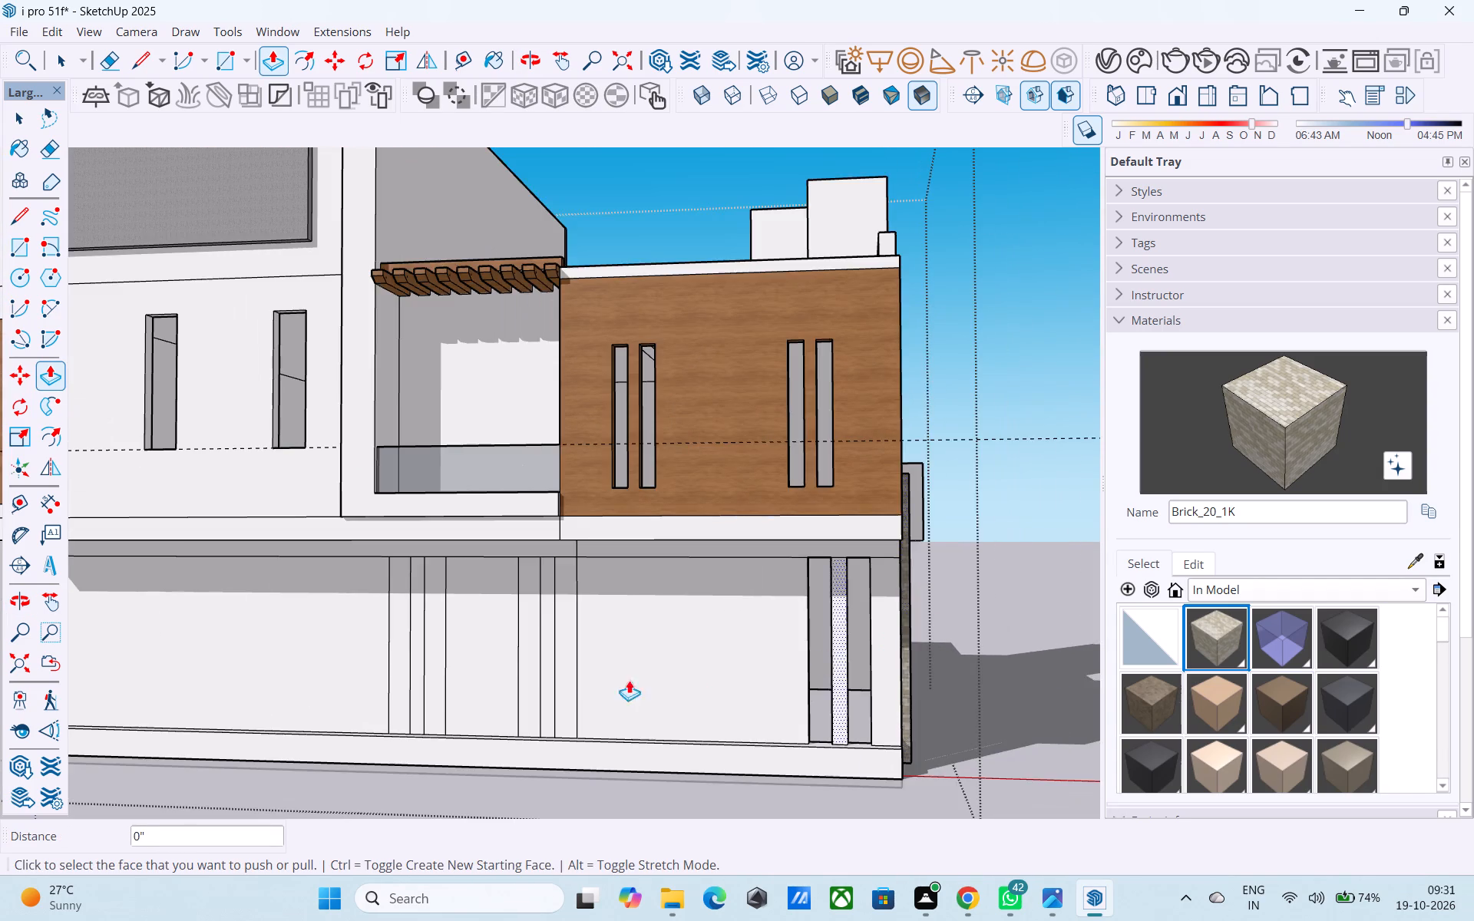
scroll(510, 651, up, 10)
double_click(580, 628)
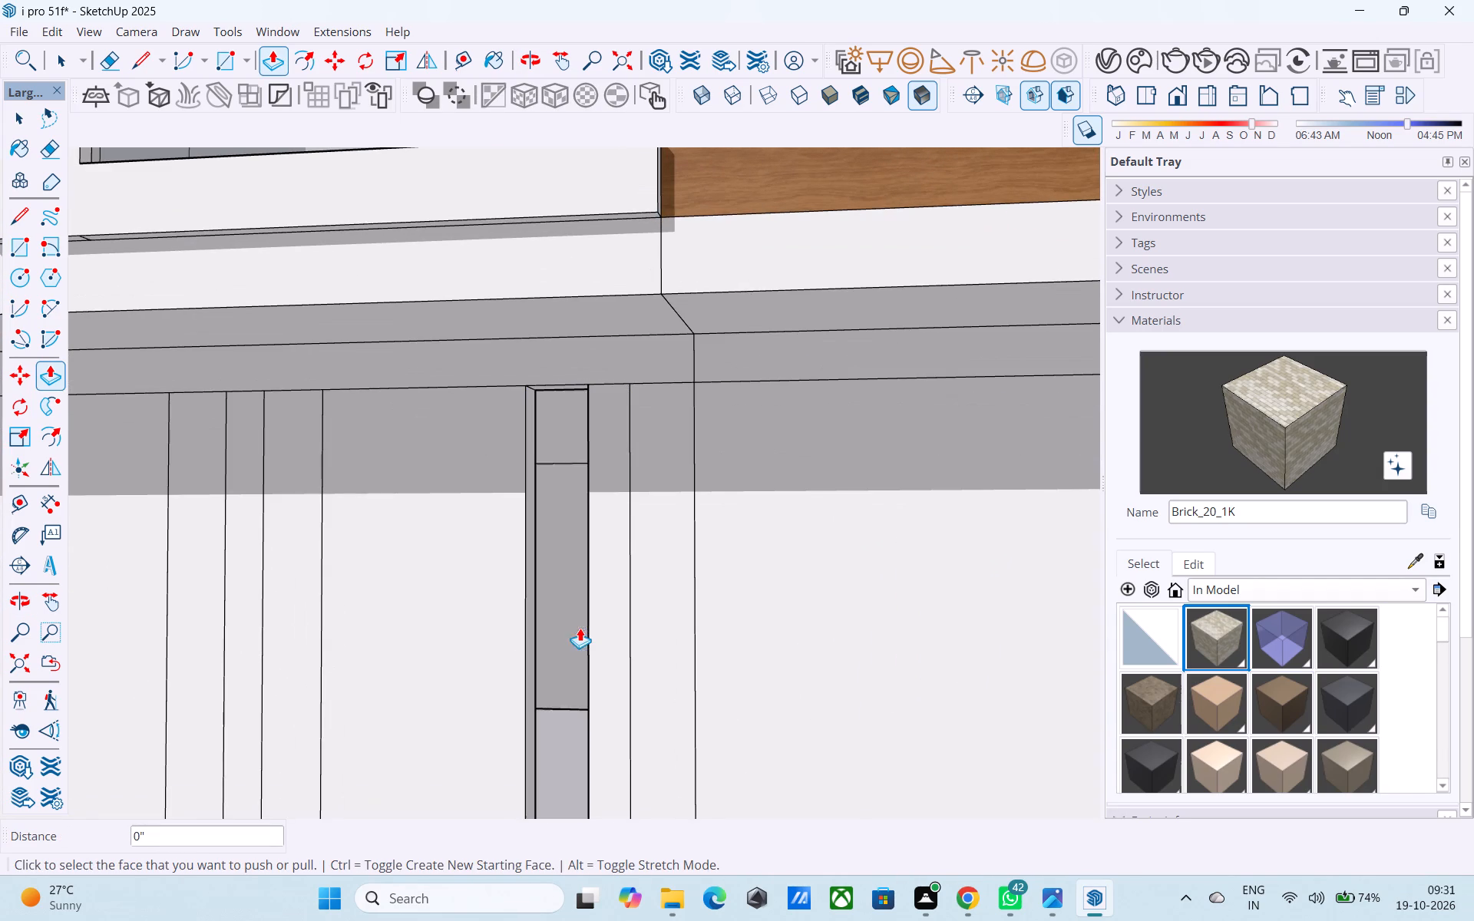
double_click(638, 610)
double_click(296, 607)
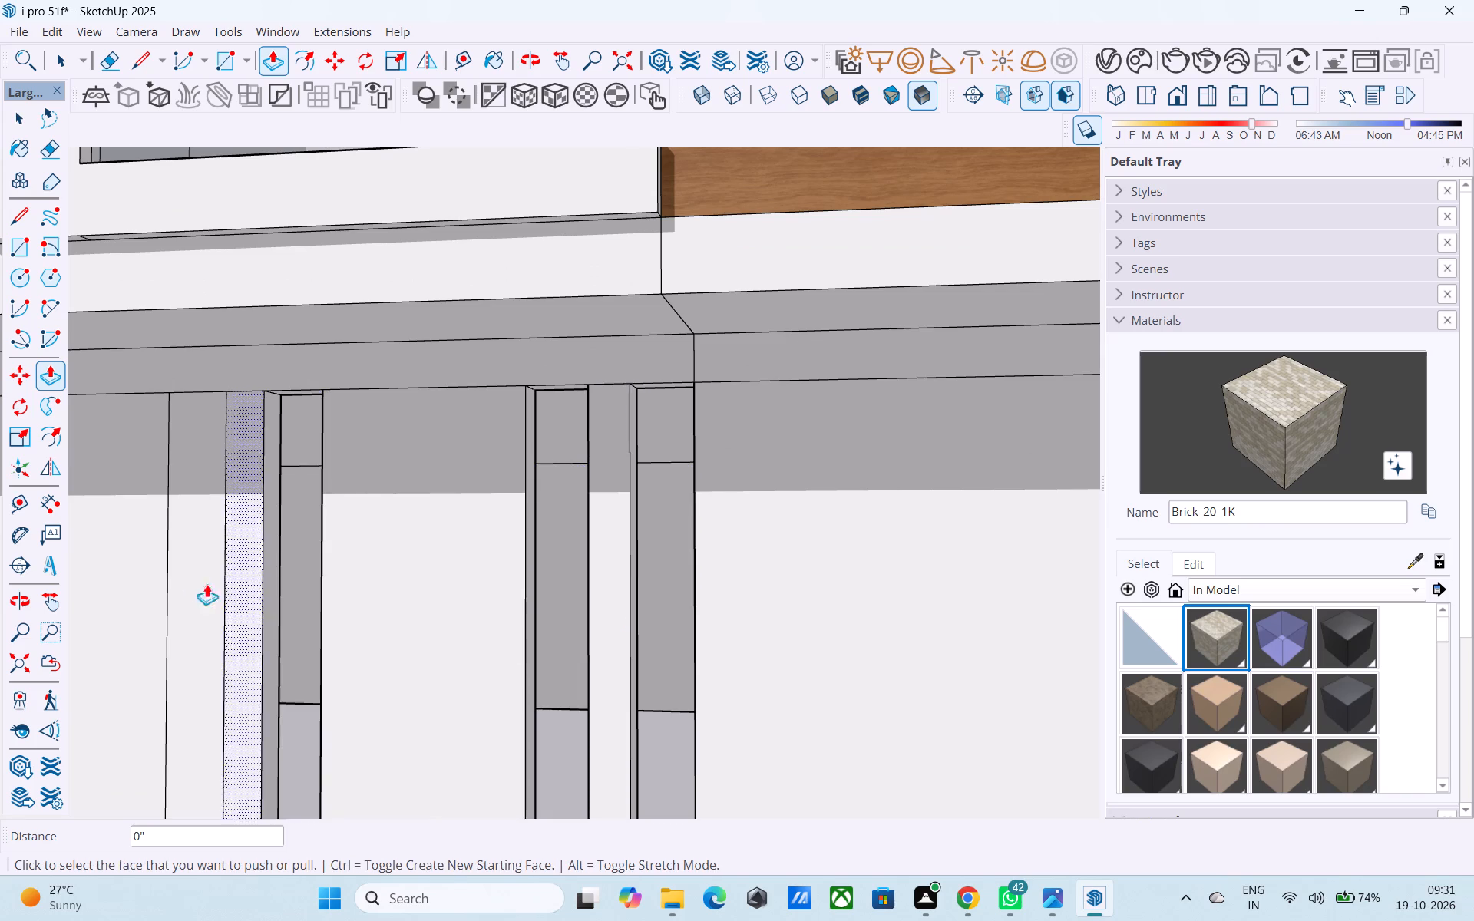
double_click(181, 575)
Examine the recessed strips and the slab band beneath the front balcony from several angles.
scroll(559, 547, down, 9)
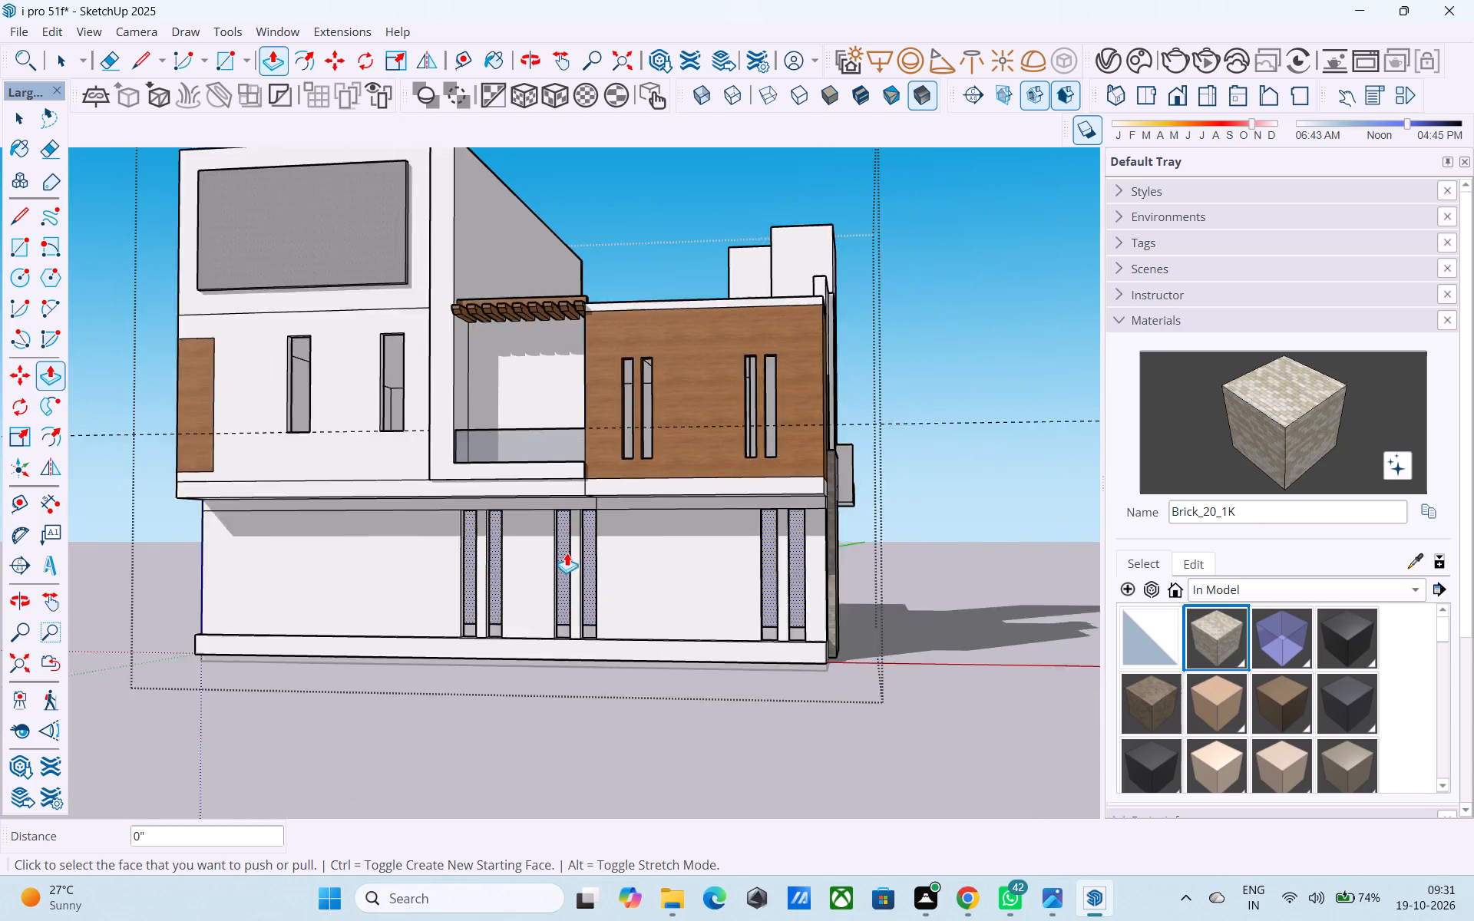
scroll(580, 565, down, 4)
middle_drag(616, 583, 638, 654)
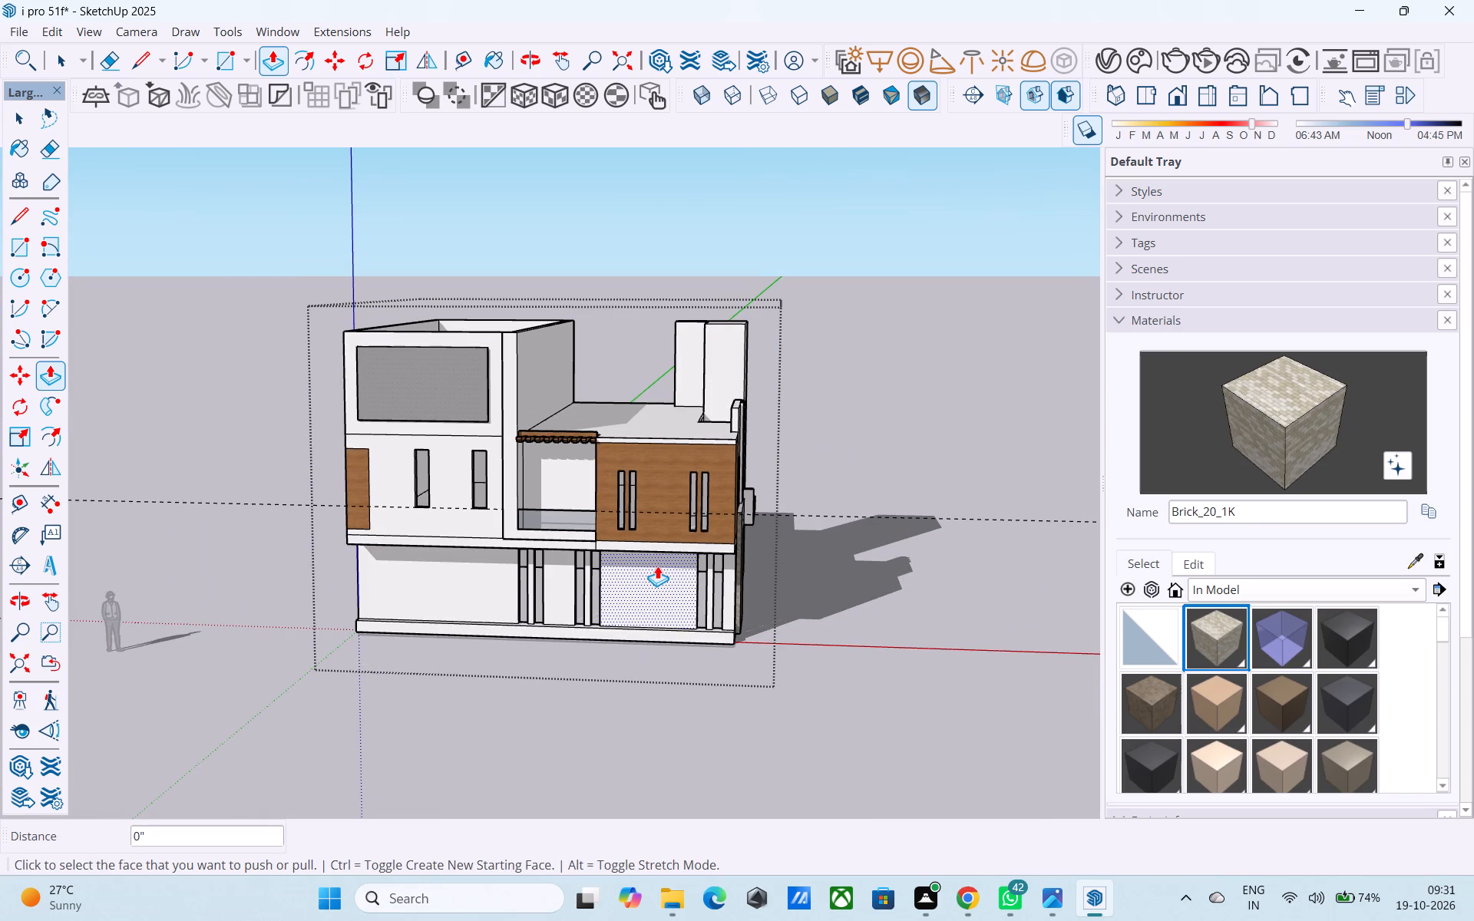
scroll(659, 566, down, 5)
scroll(568, 644, up, 10)
middle_drag(573, 559, 889, 452)
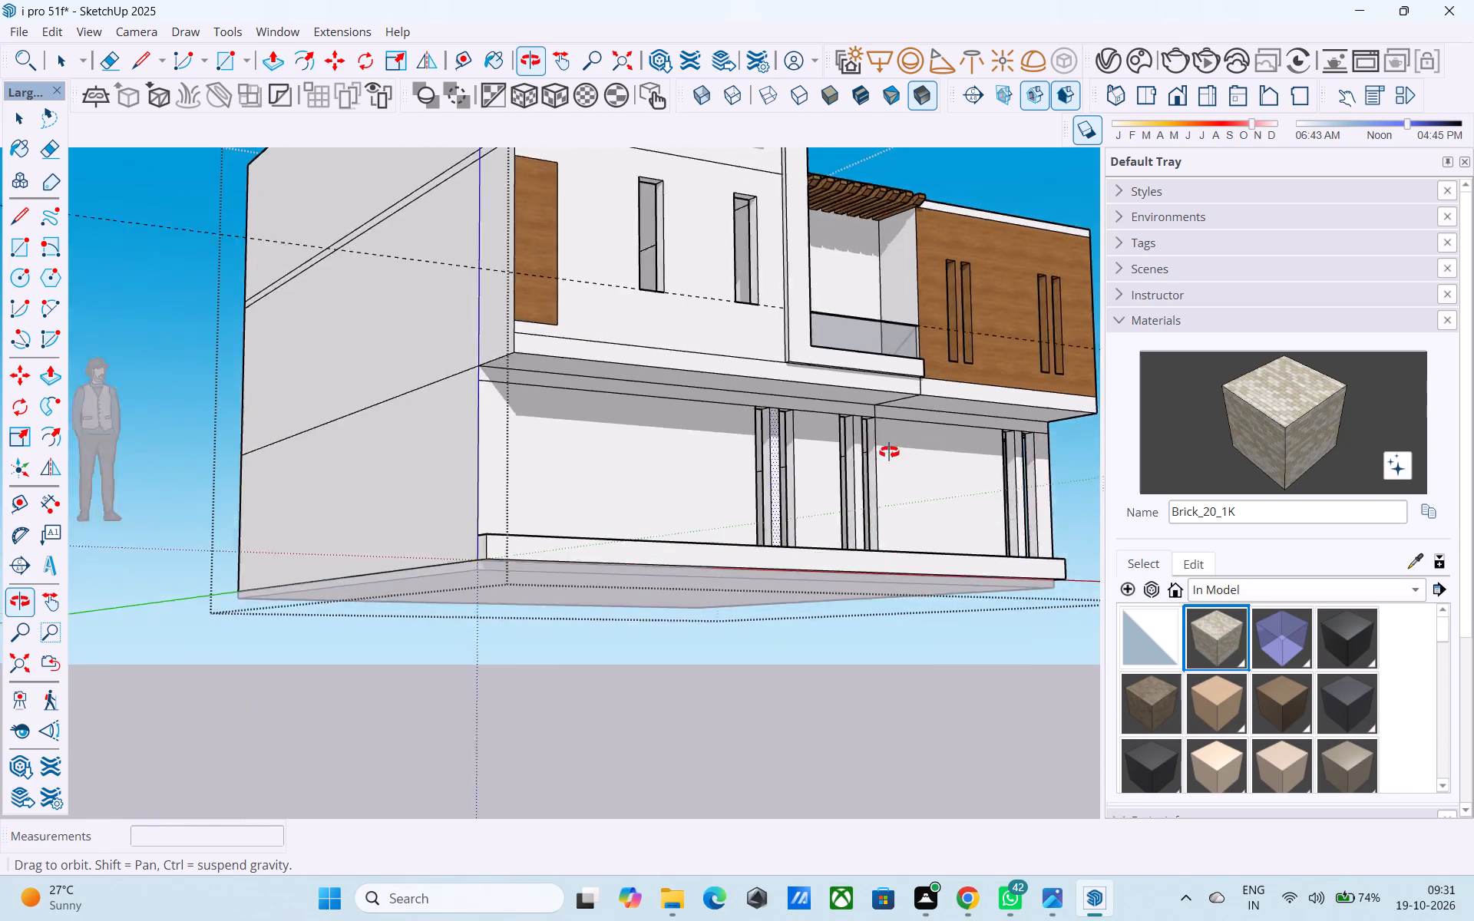
middle_drag(889, 452, 918, 488)
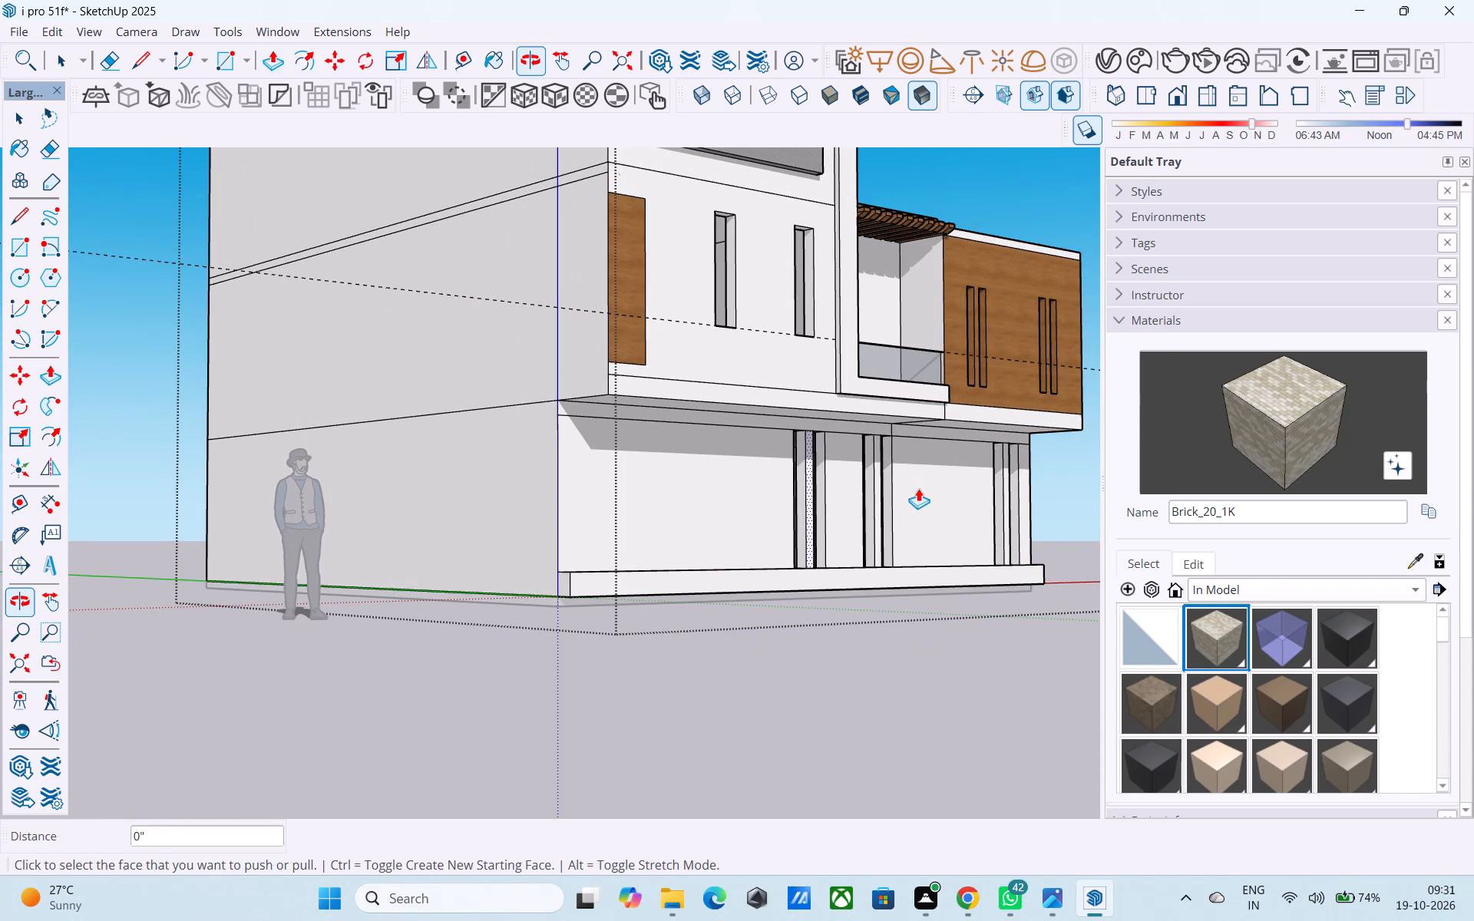
scroll(914, 500, down, 3)
middle_drag(907, 501, 855, 552)
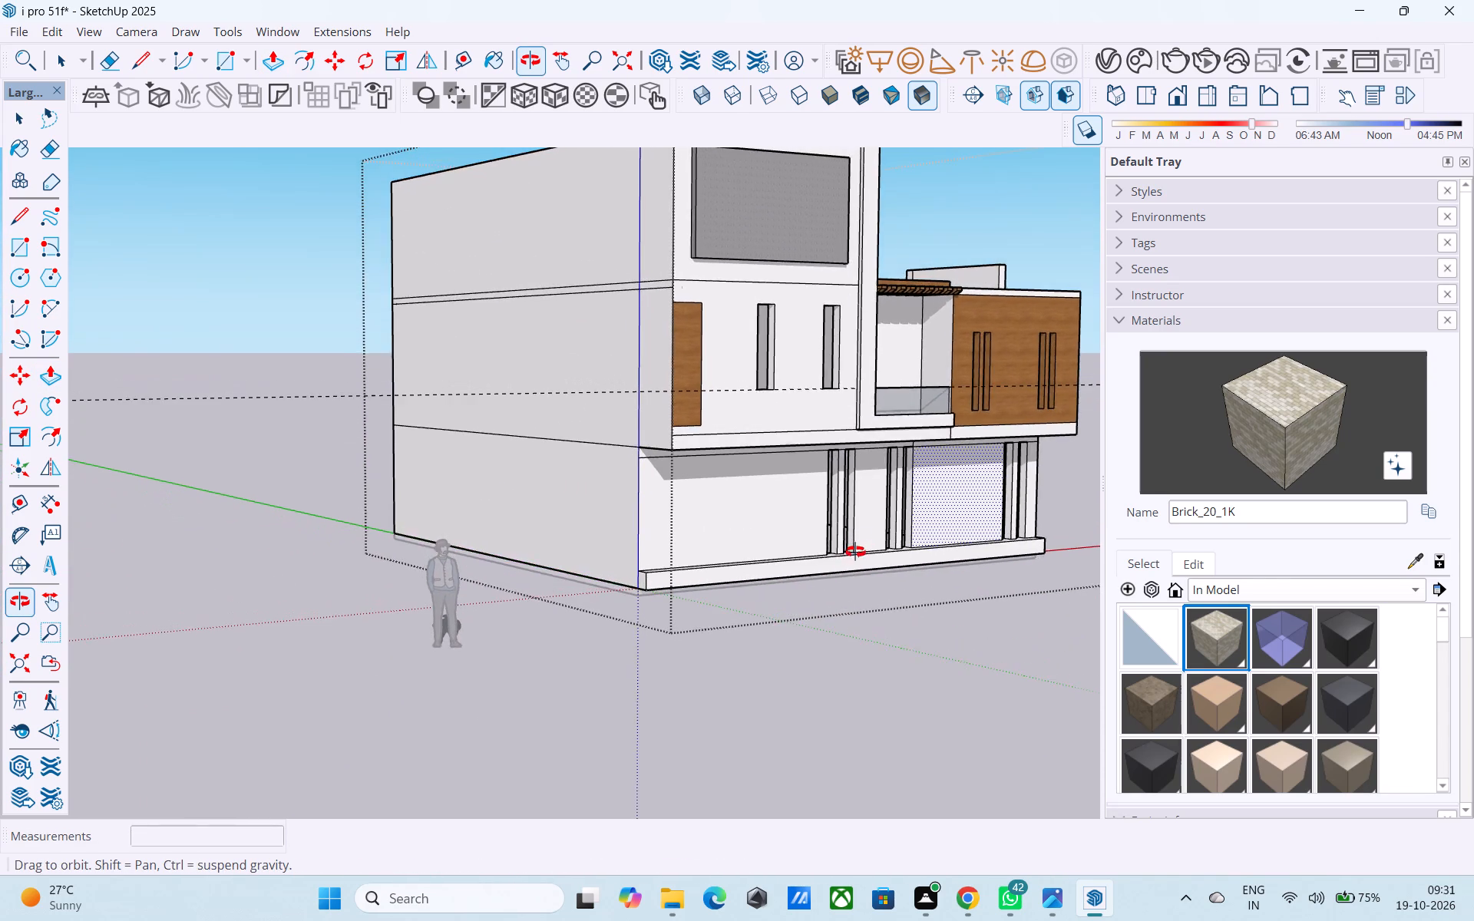
middle_drag(855, 552, 545, 583)
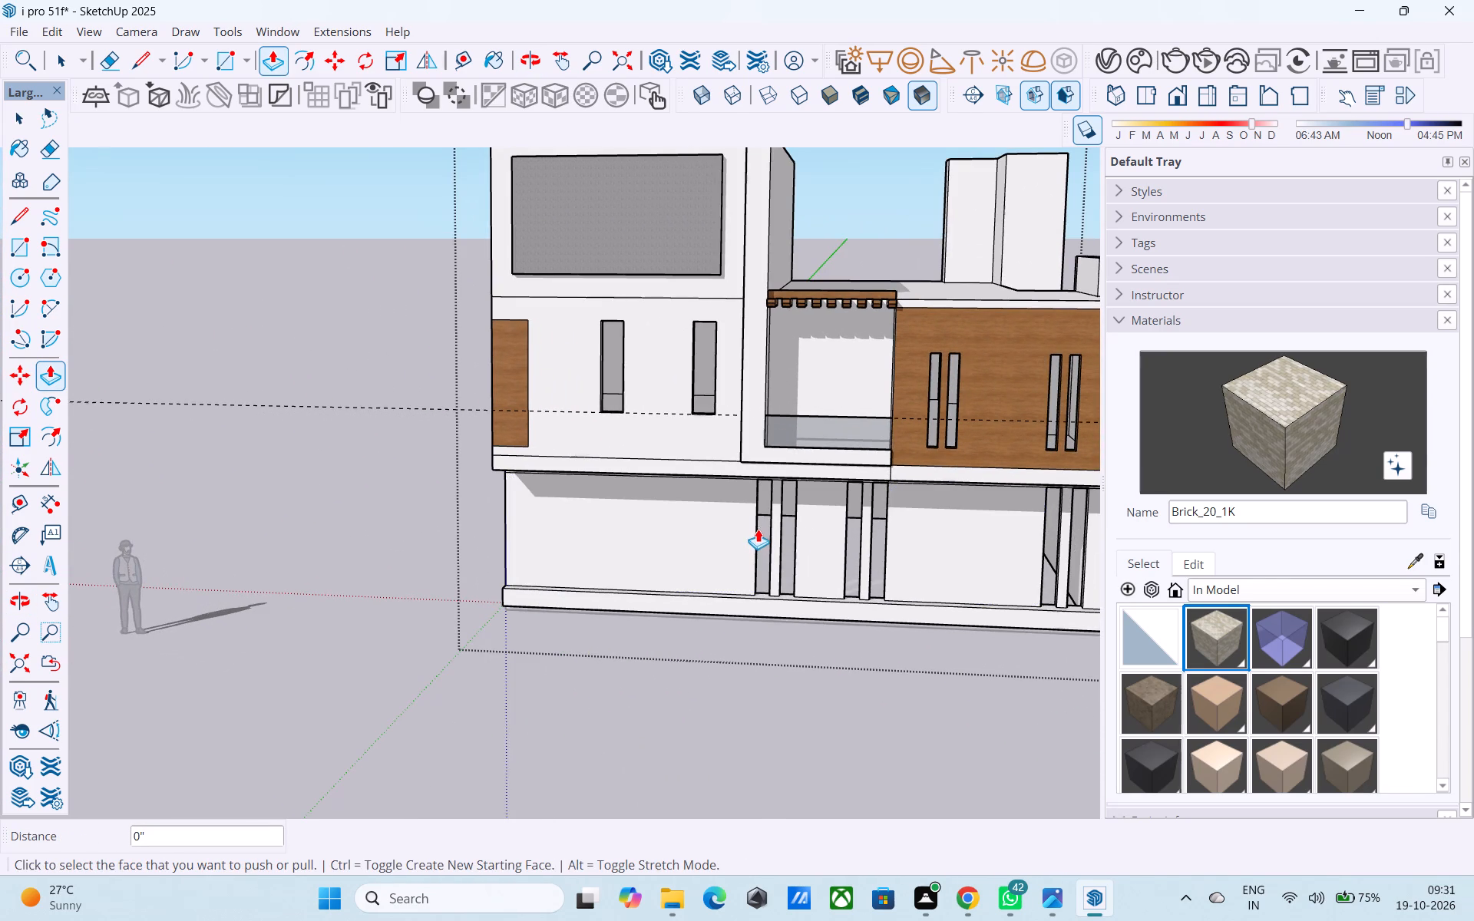
middle_drag(826, 504, 820, 495)
scroll(843, 475, up, 6)
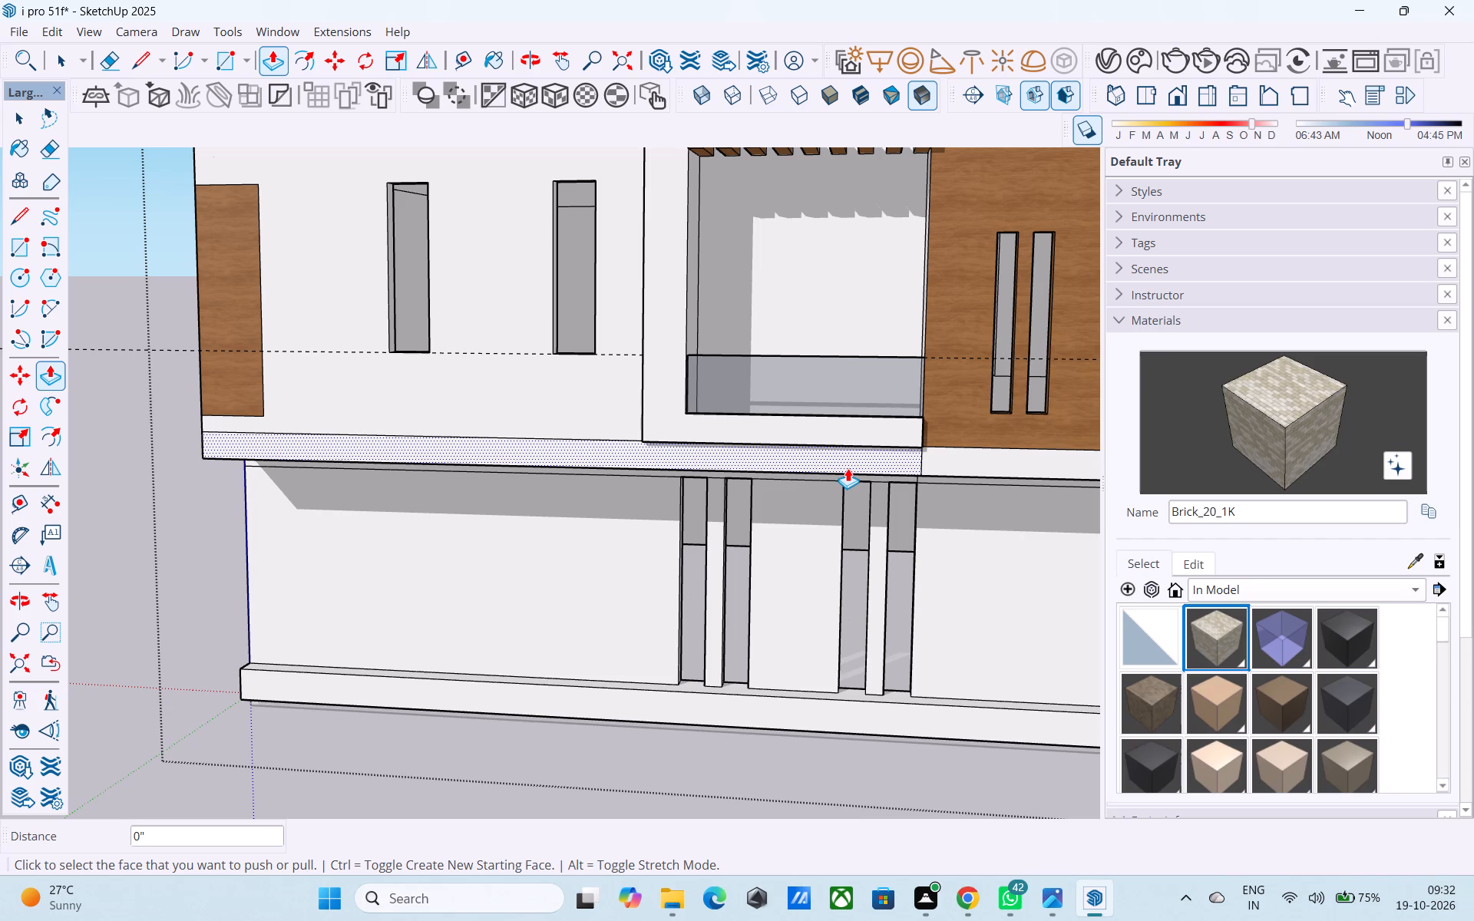
scroll(848, 468, down, 3)
middle_drag(844, 470, 567, 553)
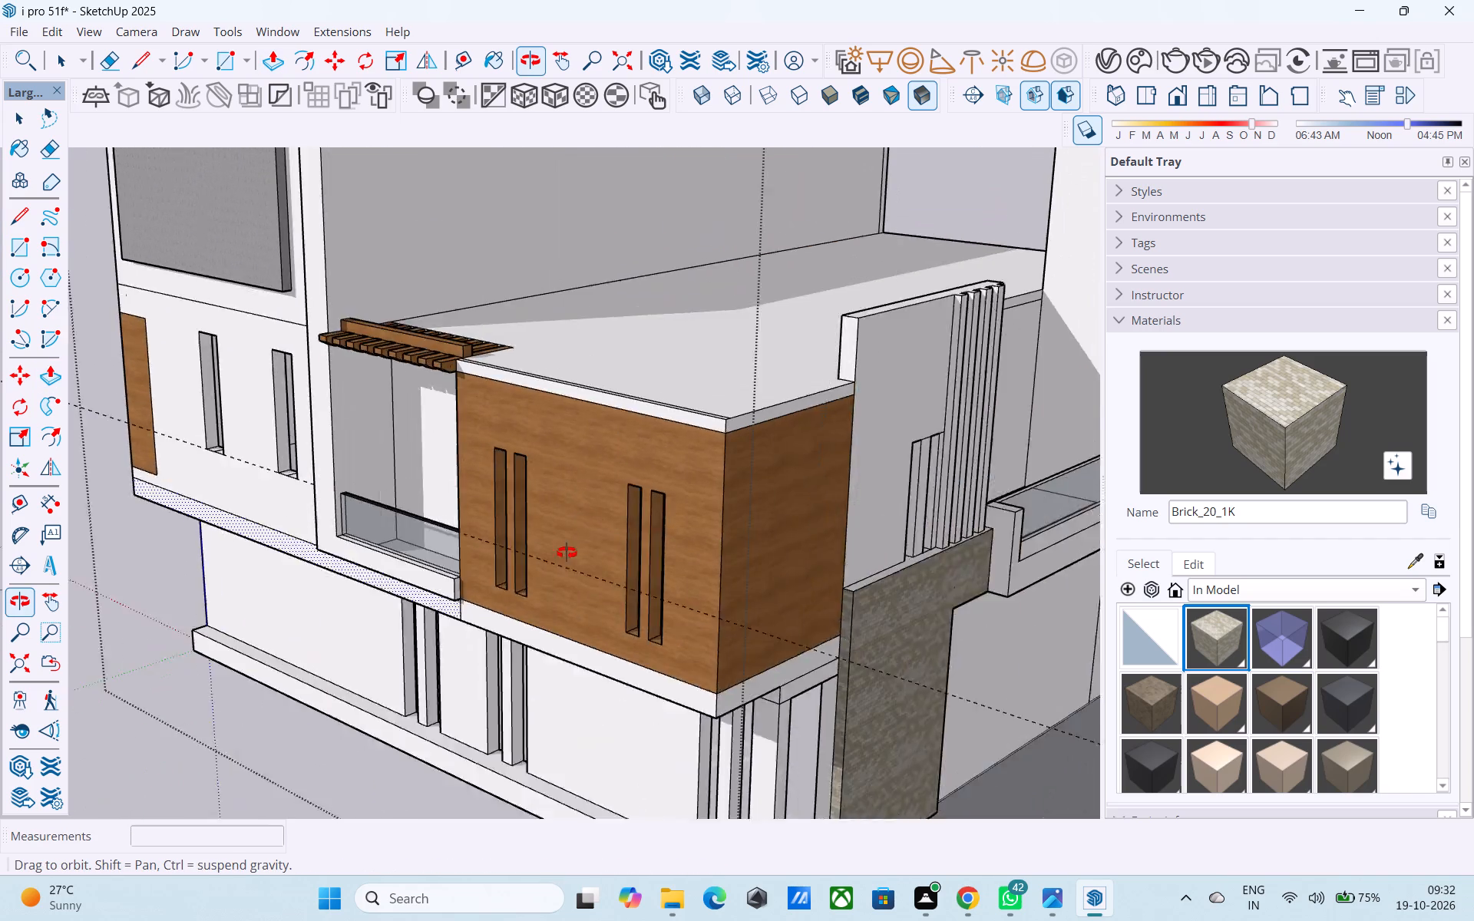
middle_drag(567, 553, 630, 480)
Draw a 1' vertical line across the slab band, in line with the outer edge of the front balcony's frame.
scroll(474, 485, up, 6)
middle_drag(474, 484, 498, 483)
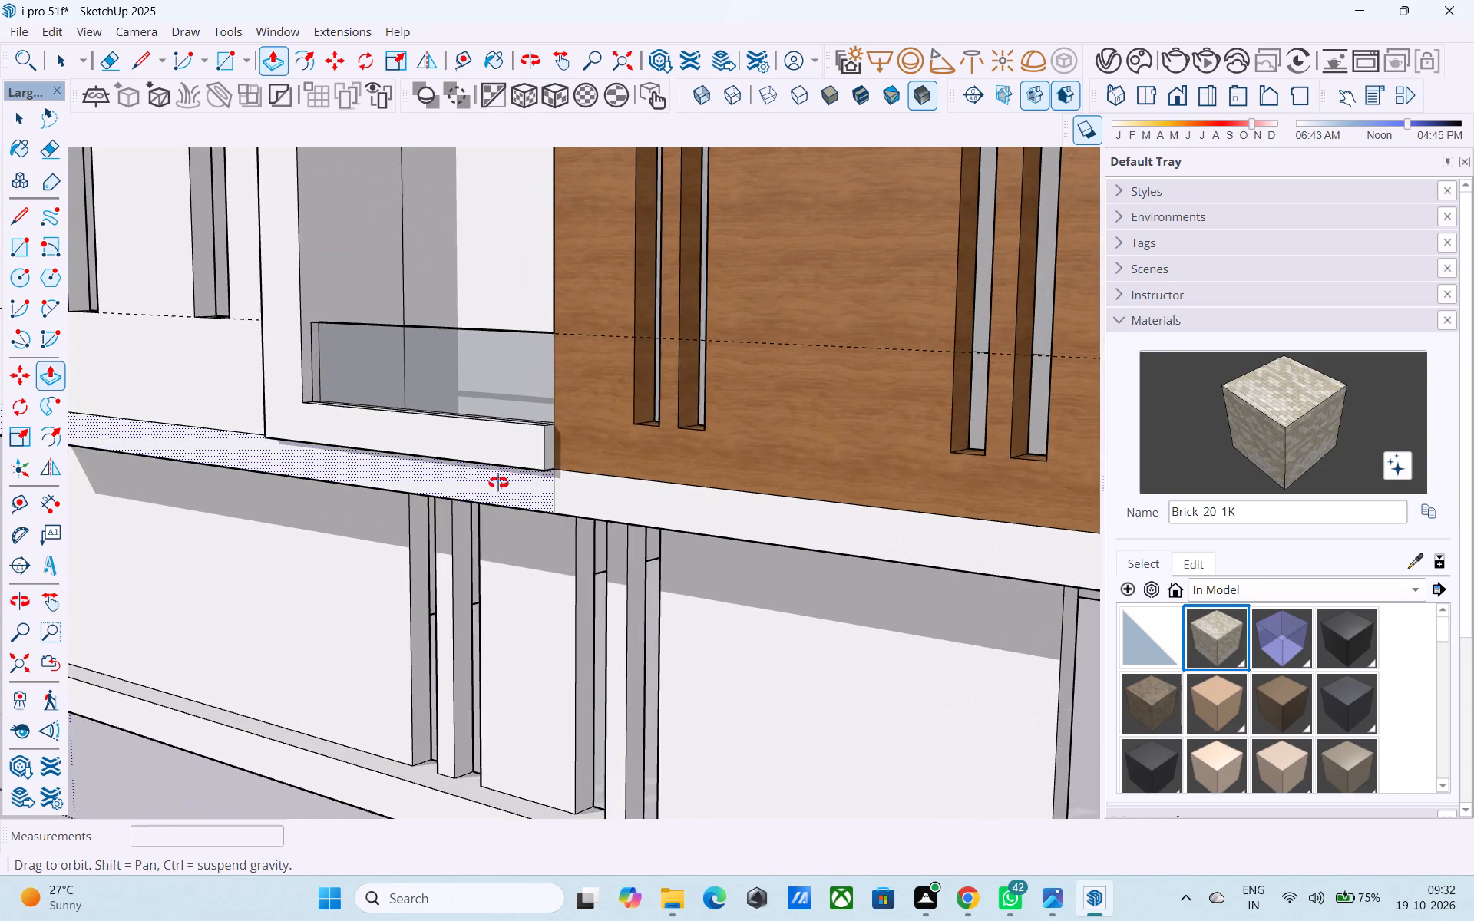
middle_drag(498, 483, 712, 476)
key(l)
middle_drag(663, 461, 1006, 456)
scroll(907, 445, up, 2)
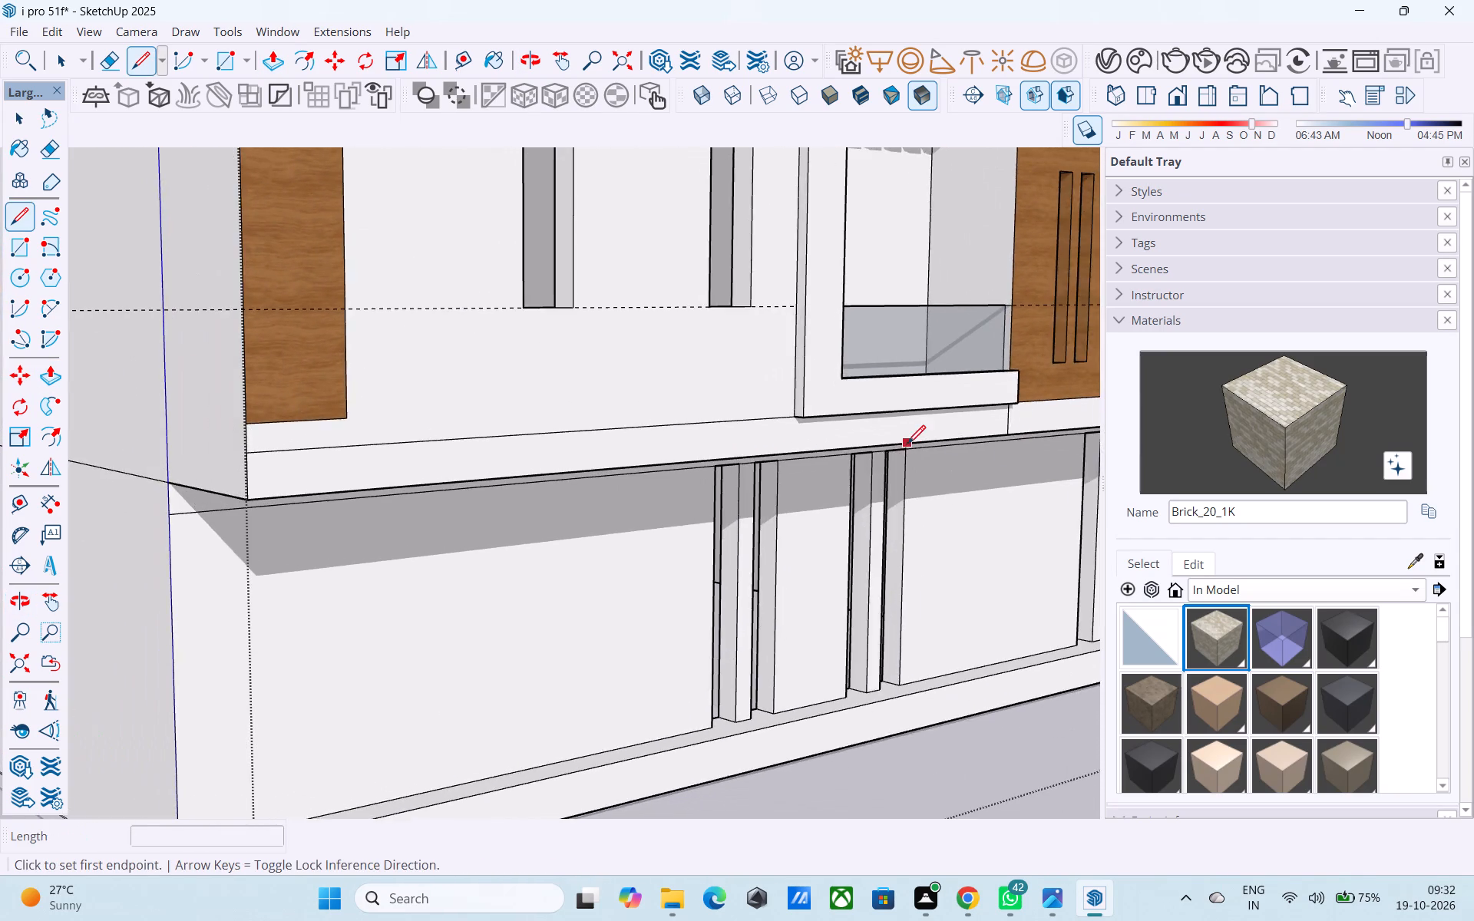
scroll(907, 445, up, 1)
click(753, 404)
click(754, 460)
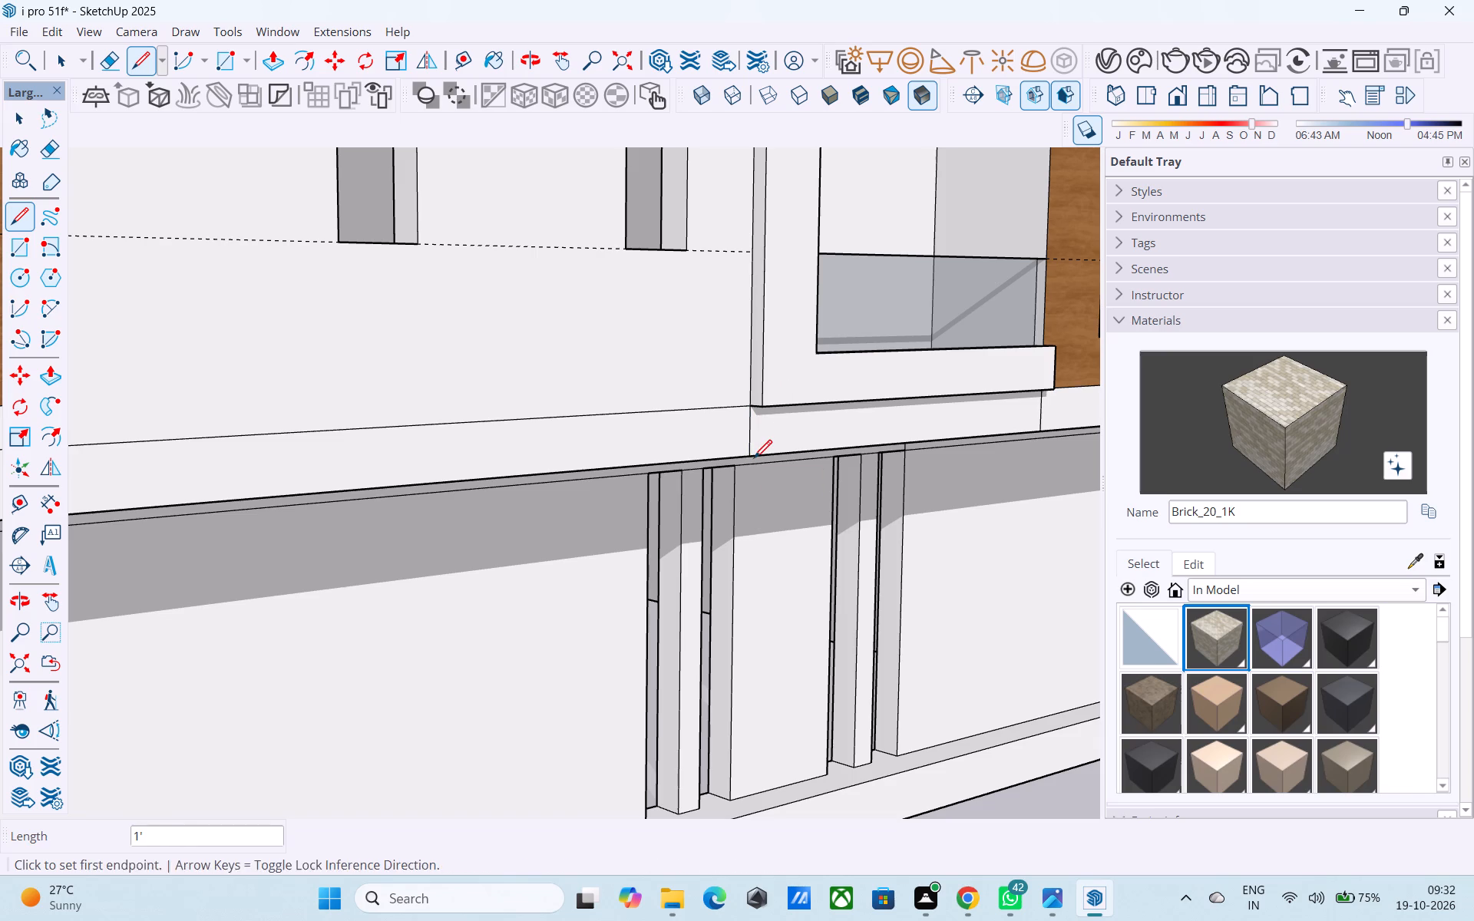
Pull the slab band segment directly below the front balcony out 4", flush with the balcony's front face.
key(space)
middle_drag(864, 467, 286, 401)
middle_drag(663, 416, 619, 455)
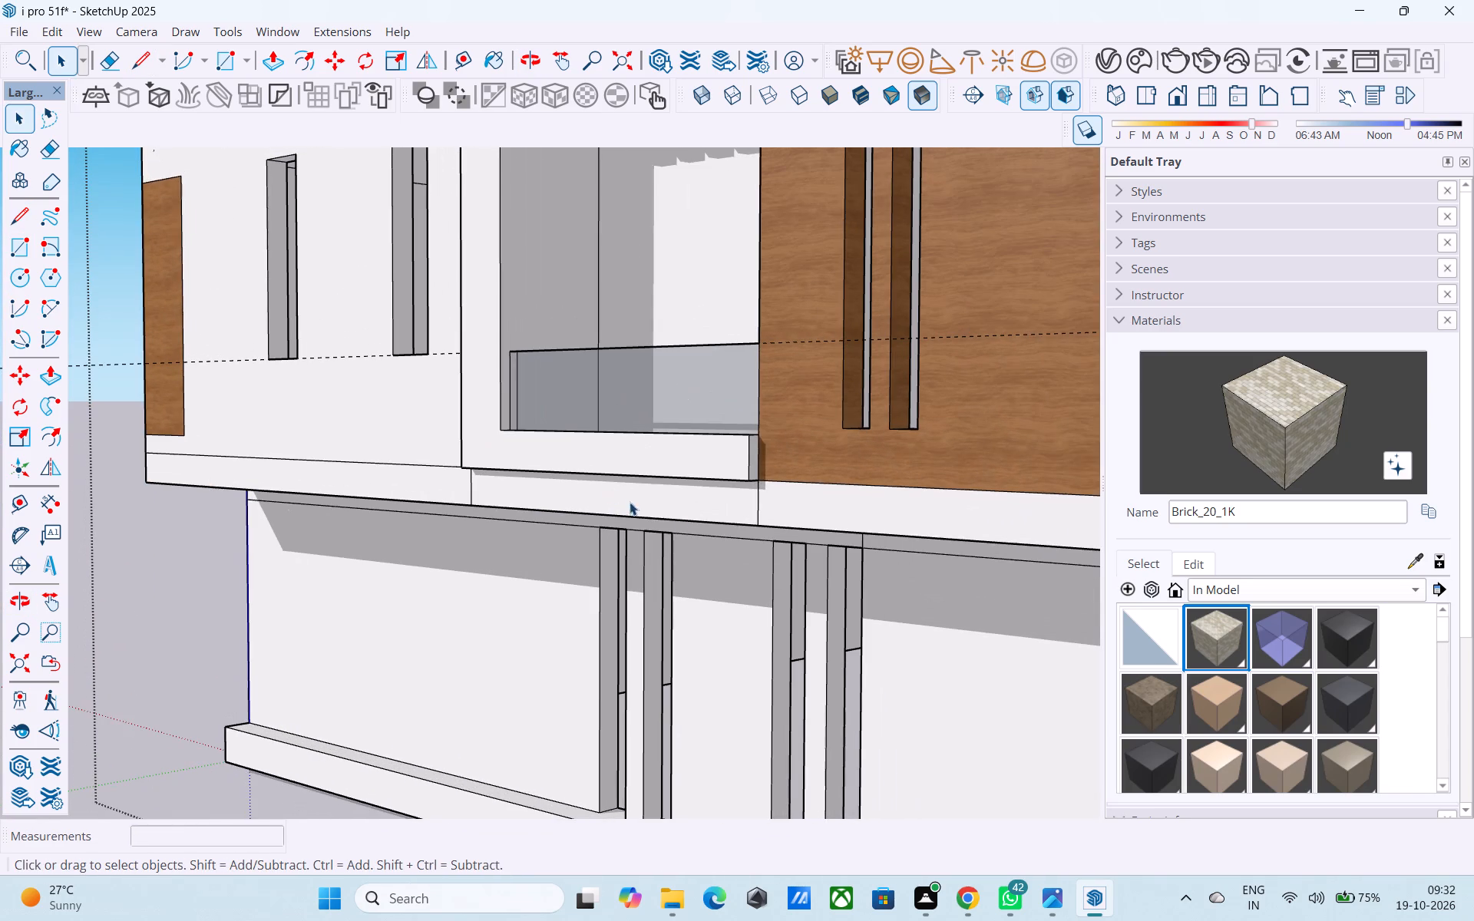
click(698, 500)
key(p)
click(705, 501)
click(714, 461)
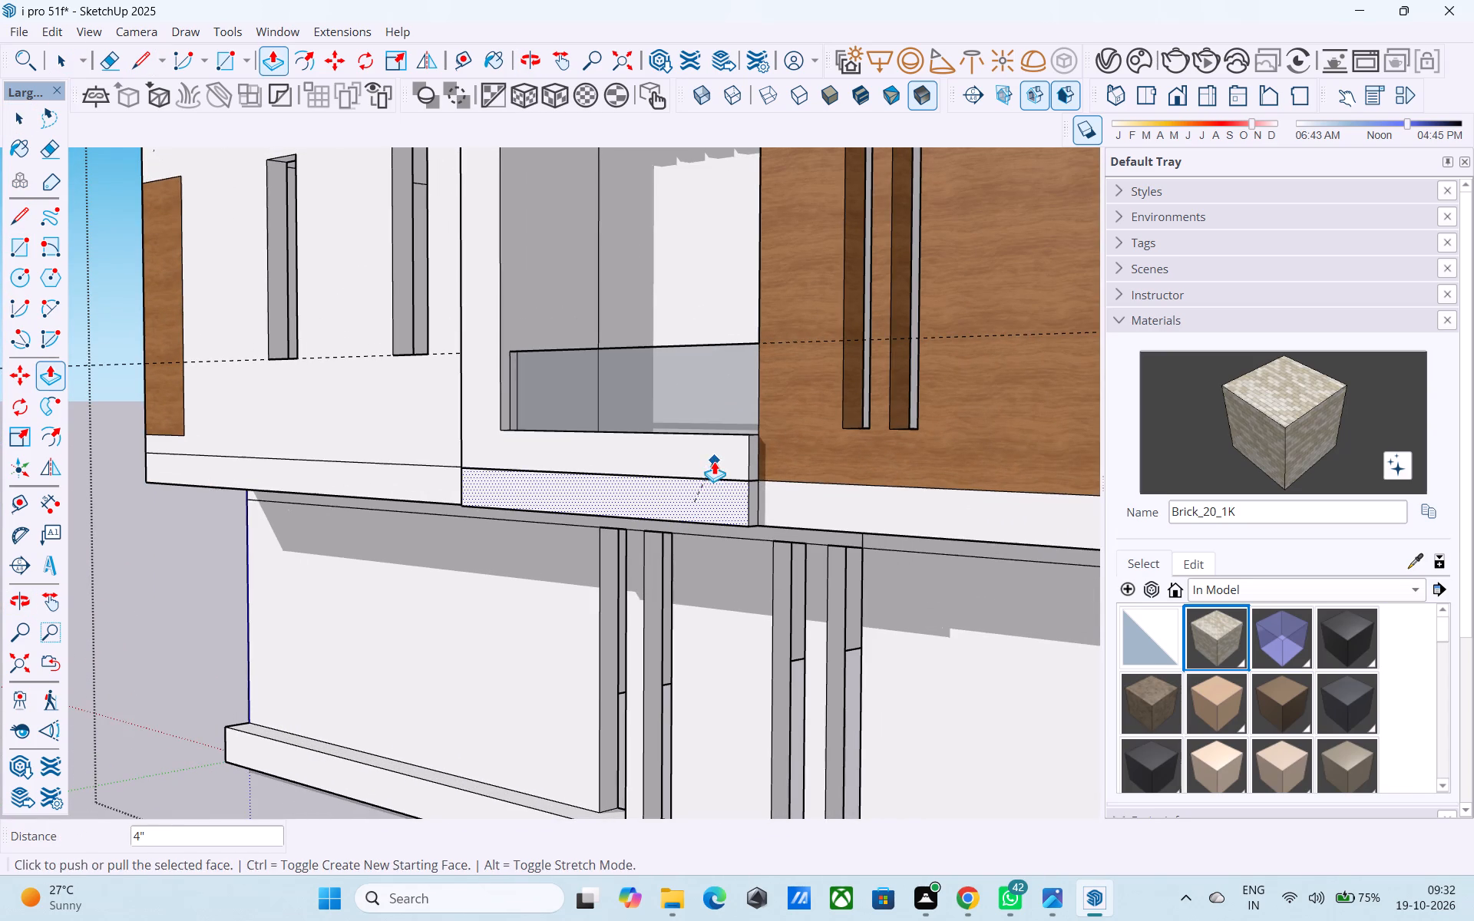
Erase the seam lines between the front balcony's parapet and the pulled-out band to merge them into one face.
middle_click(722, 466)
key(e)
drag(719, 464, 719, 470)
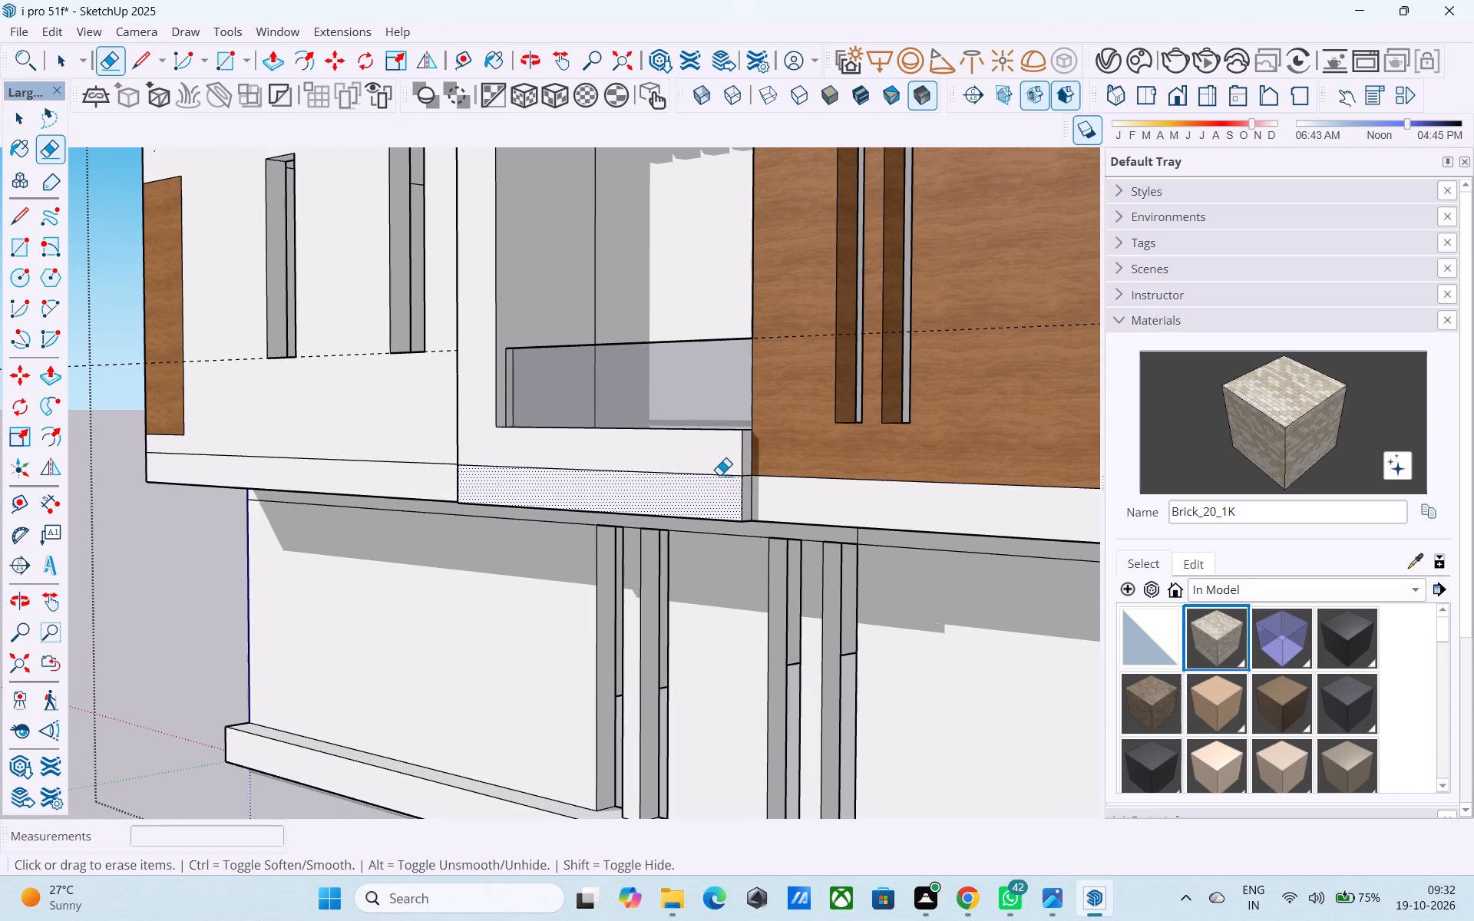
drag(719, 475, 717, 484)
middle_click(716, 480)
drag(494, 454, 493, 473)
key(space)
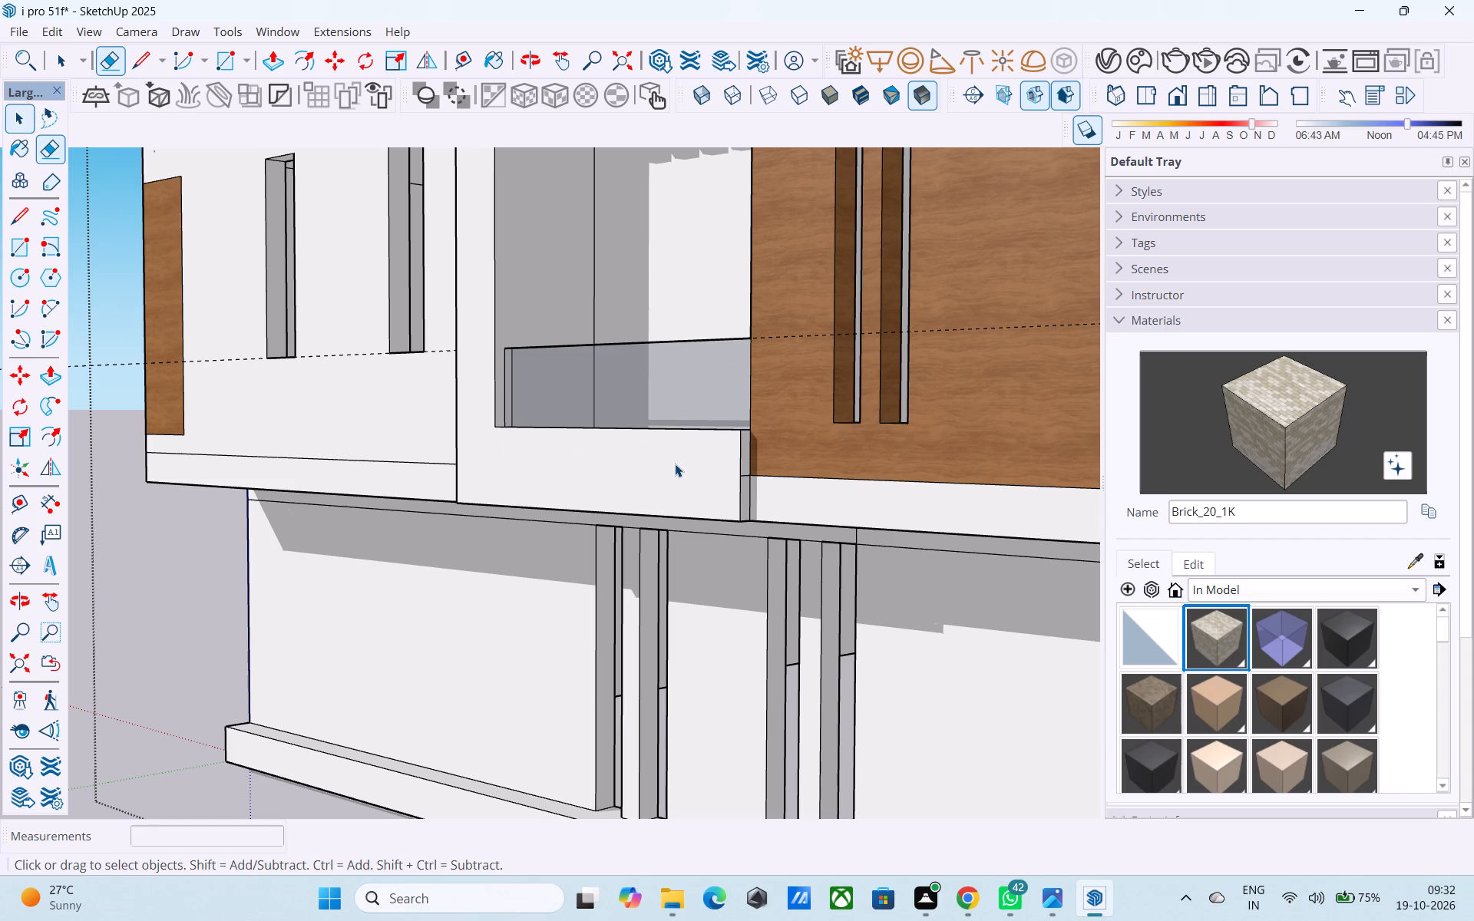
Draw a line across the slab's underside from the balcony frame's lower corner to the inner edge, closing off the balcony soffit.
middle_drag(732, 480, 710, 487)
scroll(715, 483, up, 7)
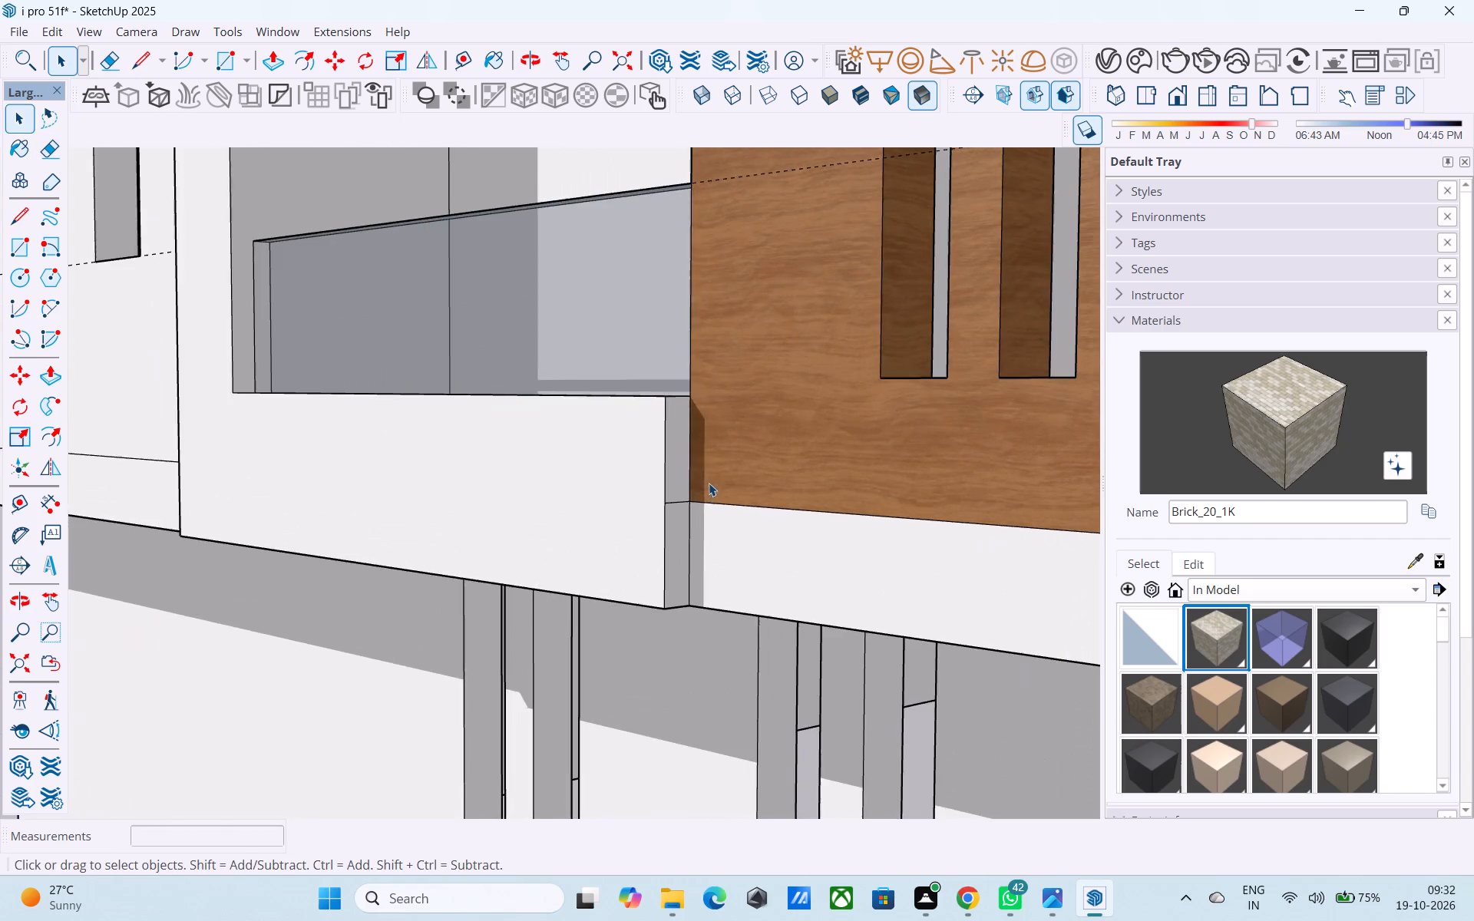
scroll(709, 483, up, 1)
middle_drag(697, 497, 727, 310)
scroll(727, 310, down, 4)
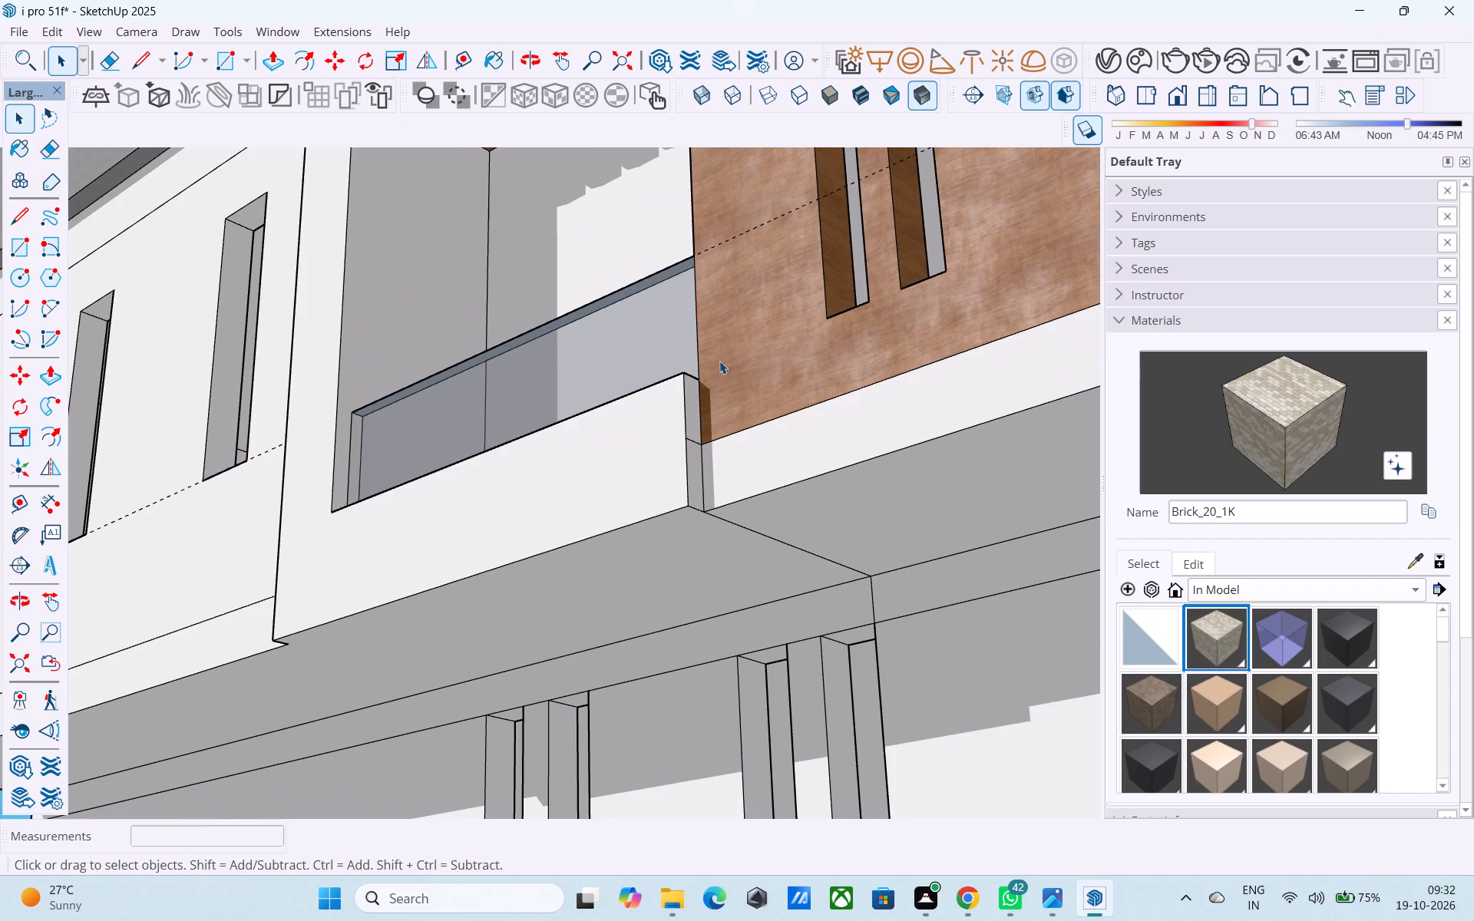
middle_click(684, 484)
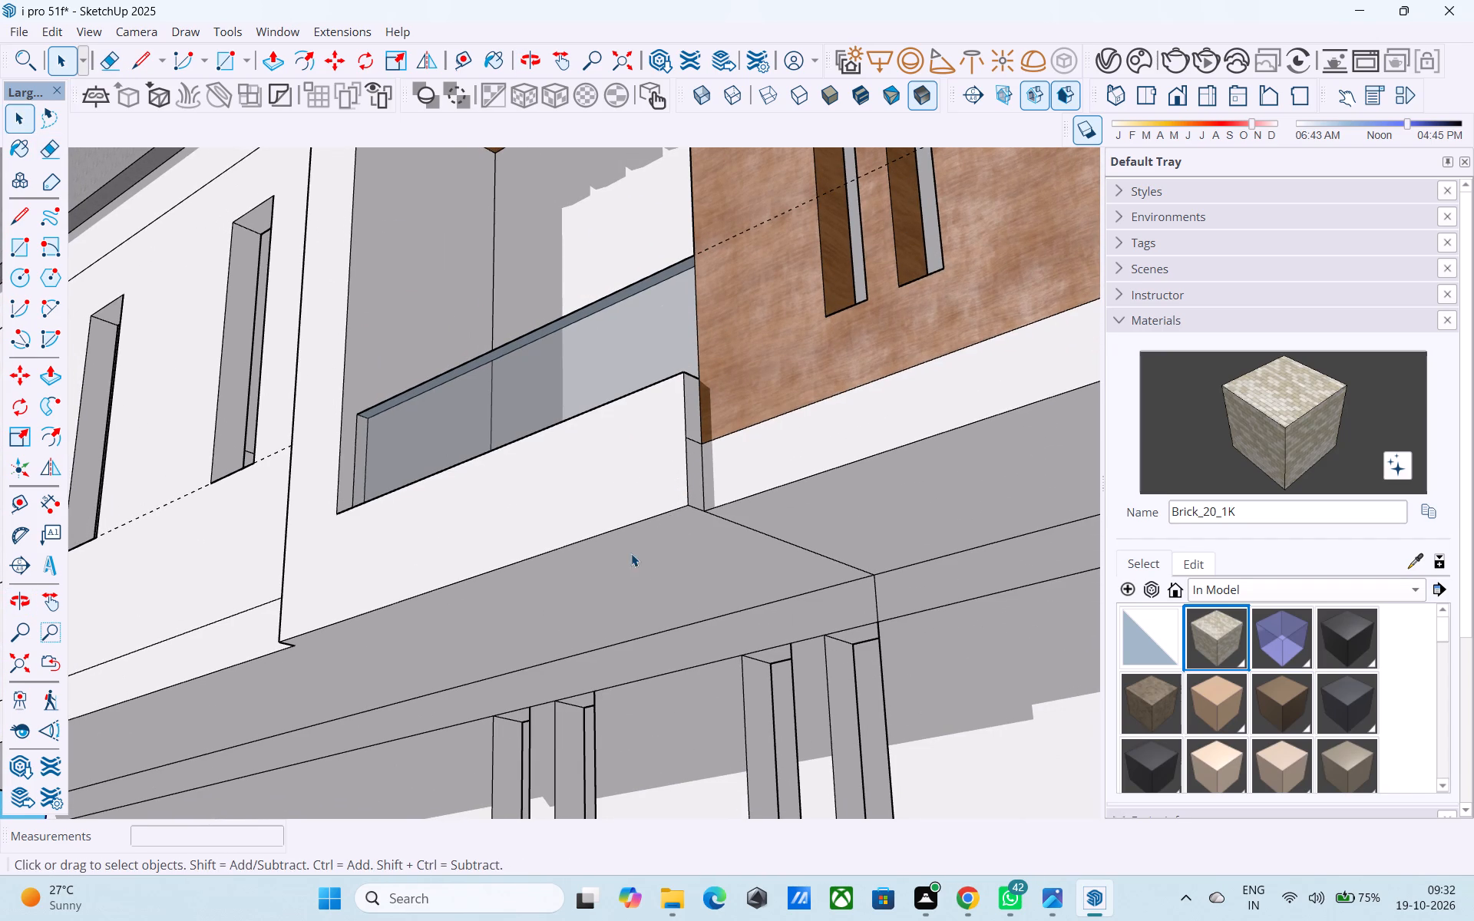
text(;l)
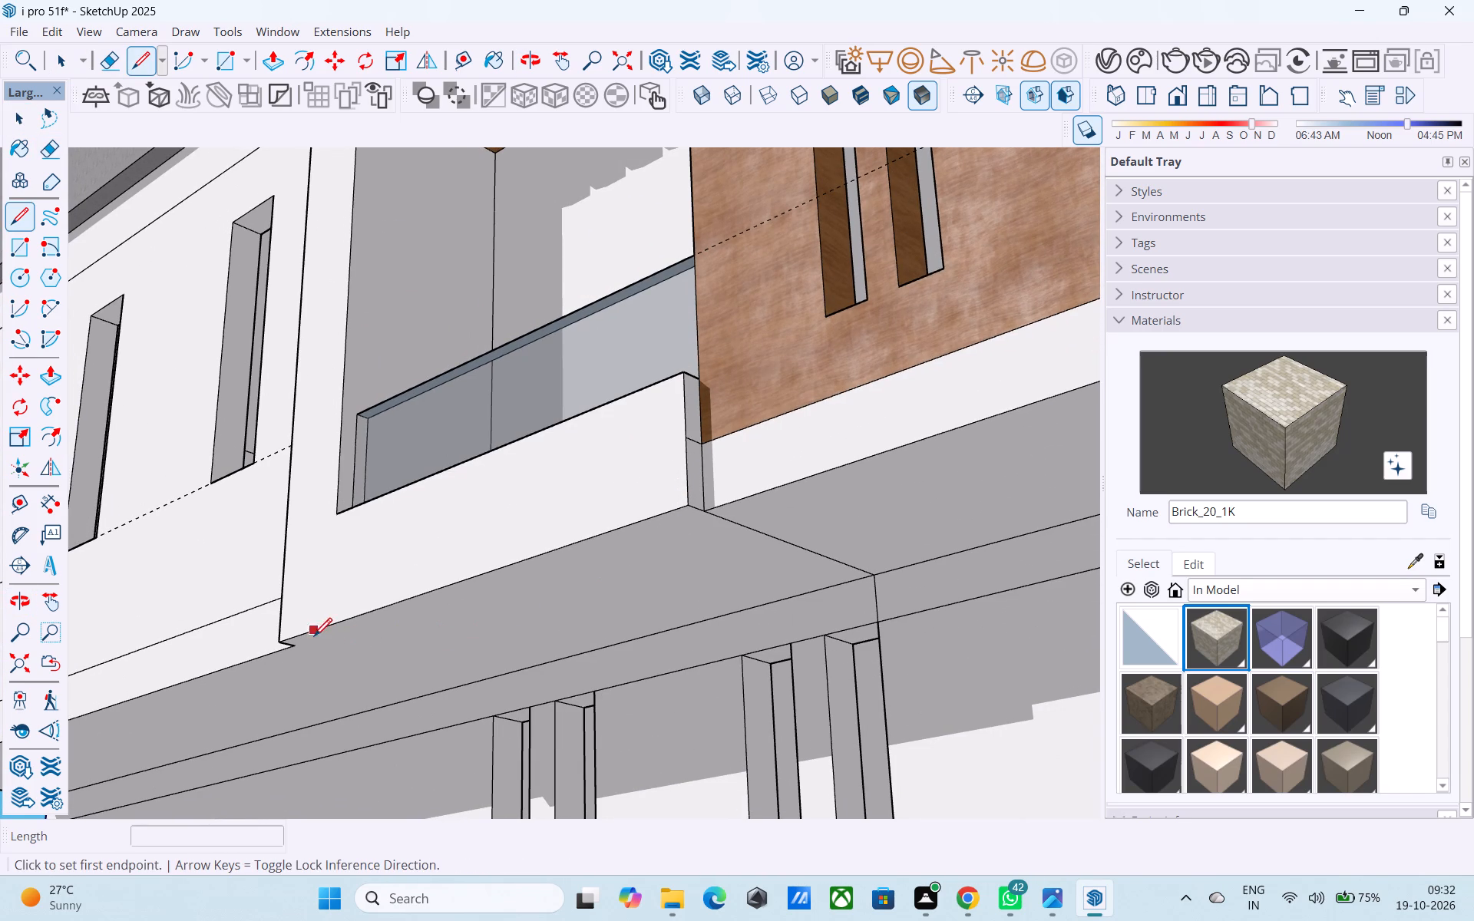
click(295, 643)
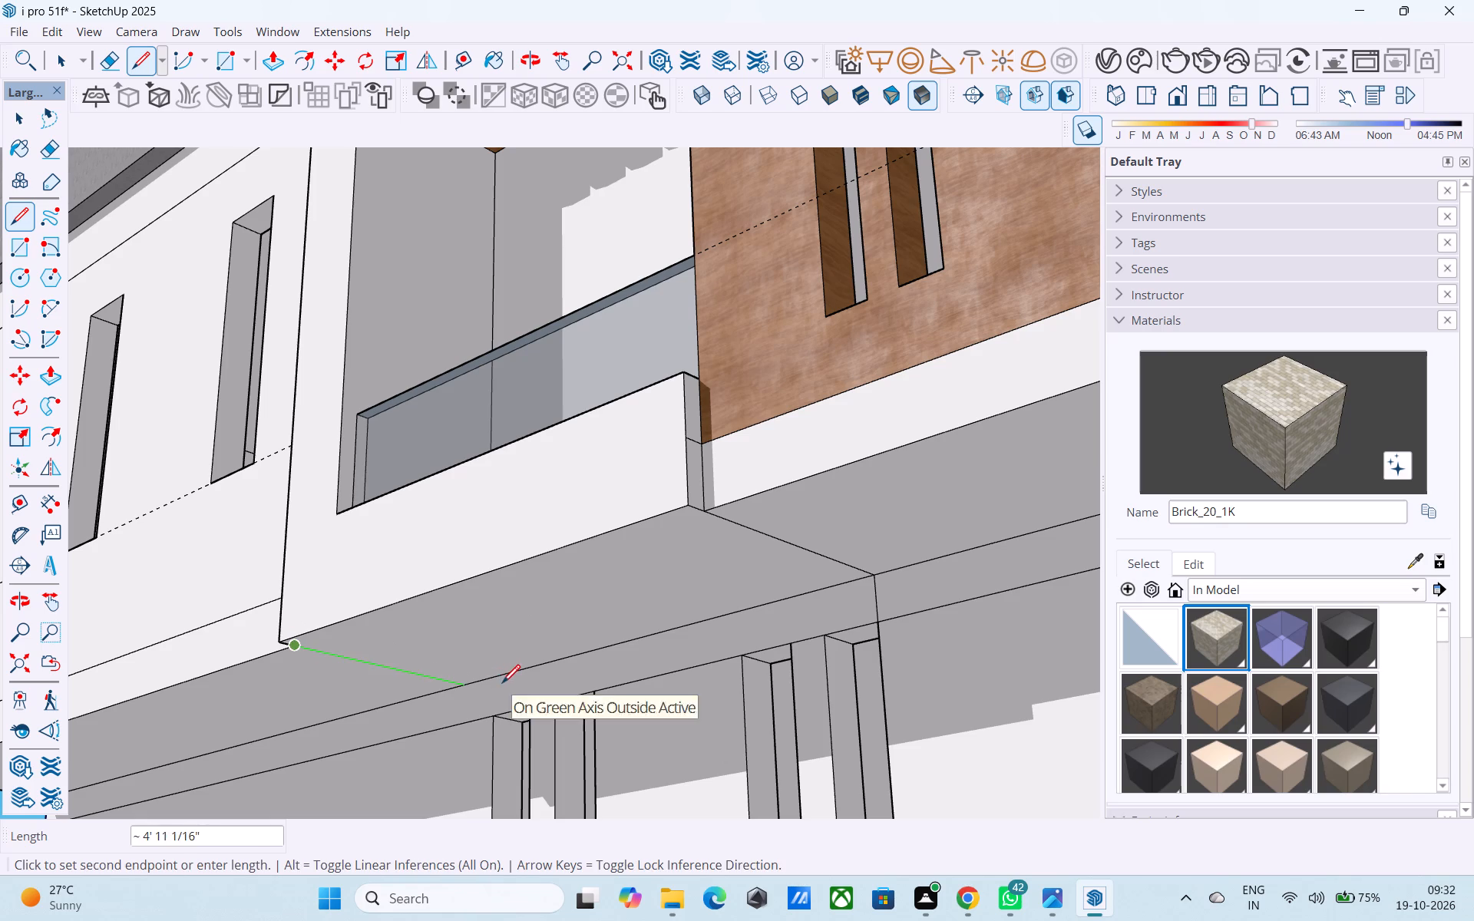
click(461, 693)
Pull the front balcony's soffit face down, trying 1' and then revising the distance to 6".
key(space)
click(576, 614)
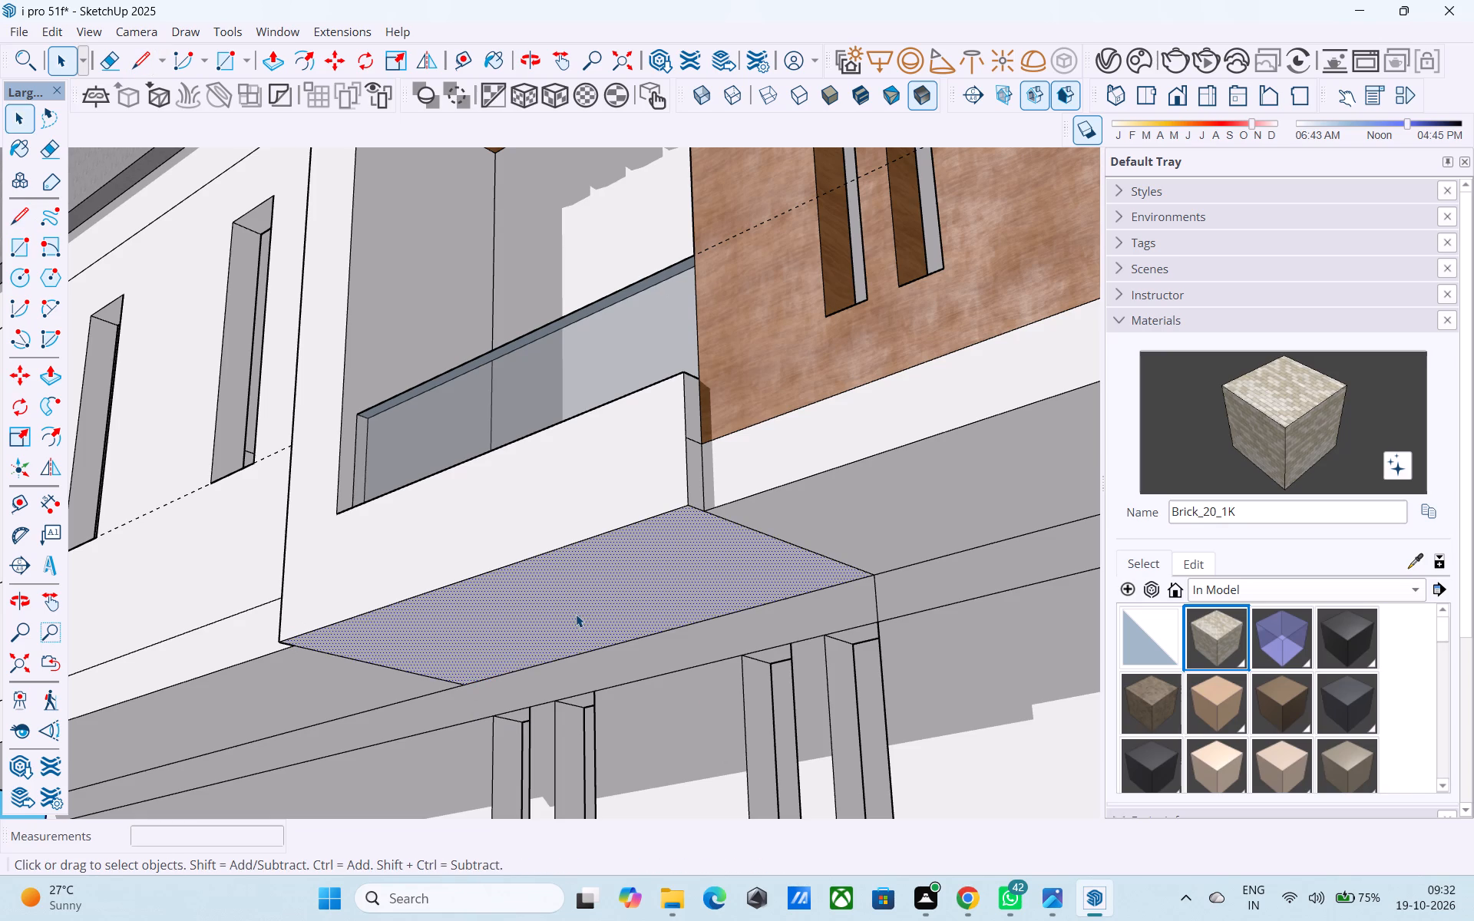
key(p)
click(573, 612)
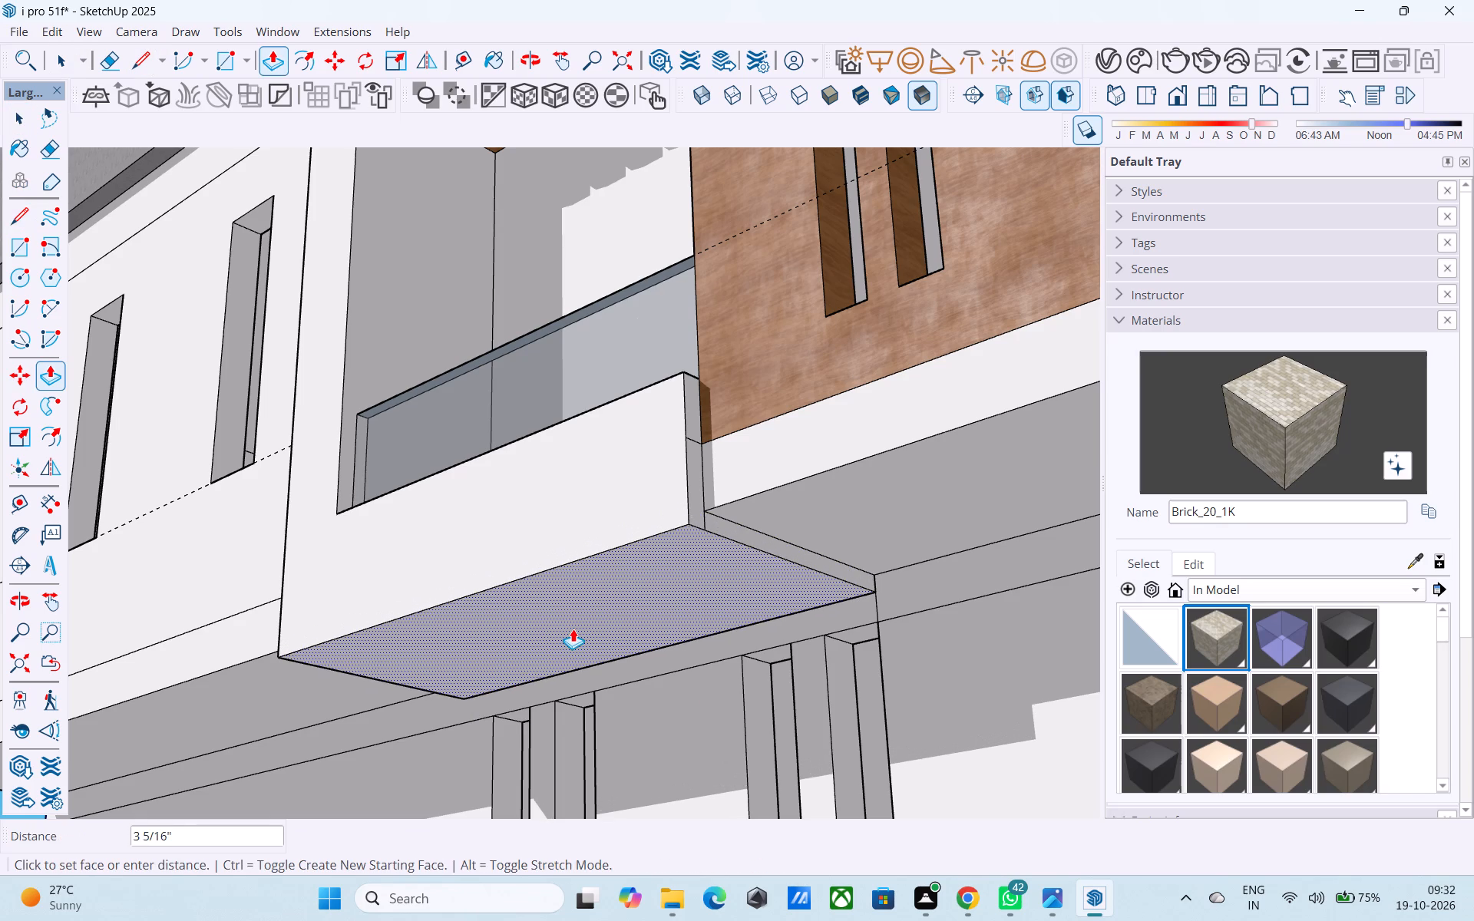
text(1')
key(Return)
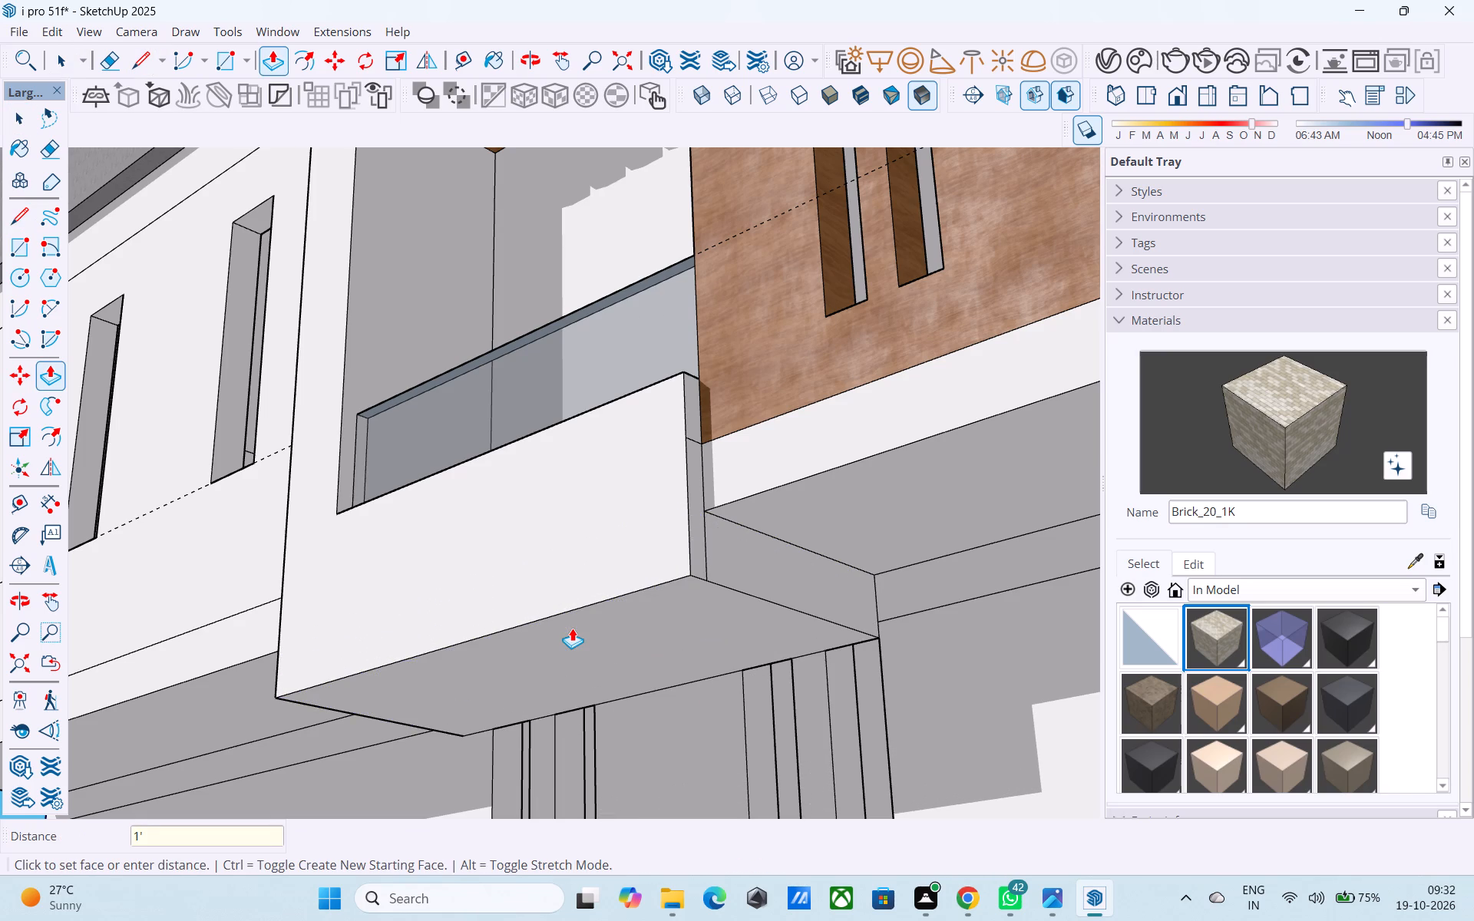
key(6)
key(shift+quotedbl)
key(Return)
Erase the leftover seam edges on the front balcony's narrow end face beside the wood-clad wall.
key(space)
key(e)
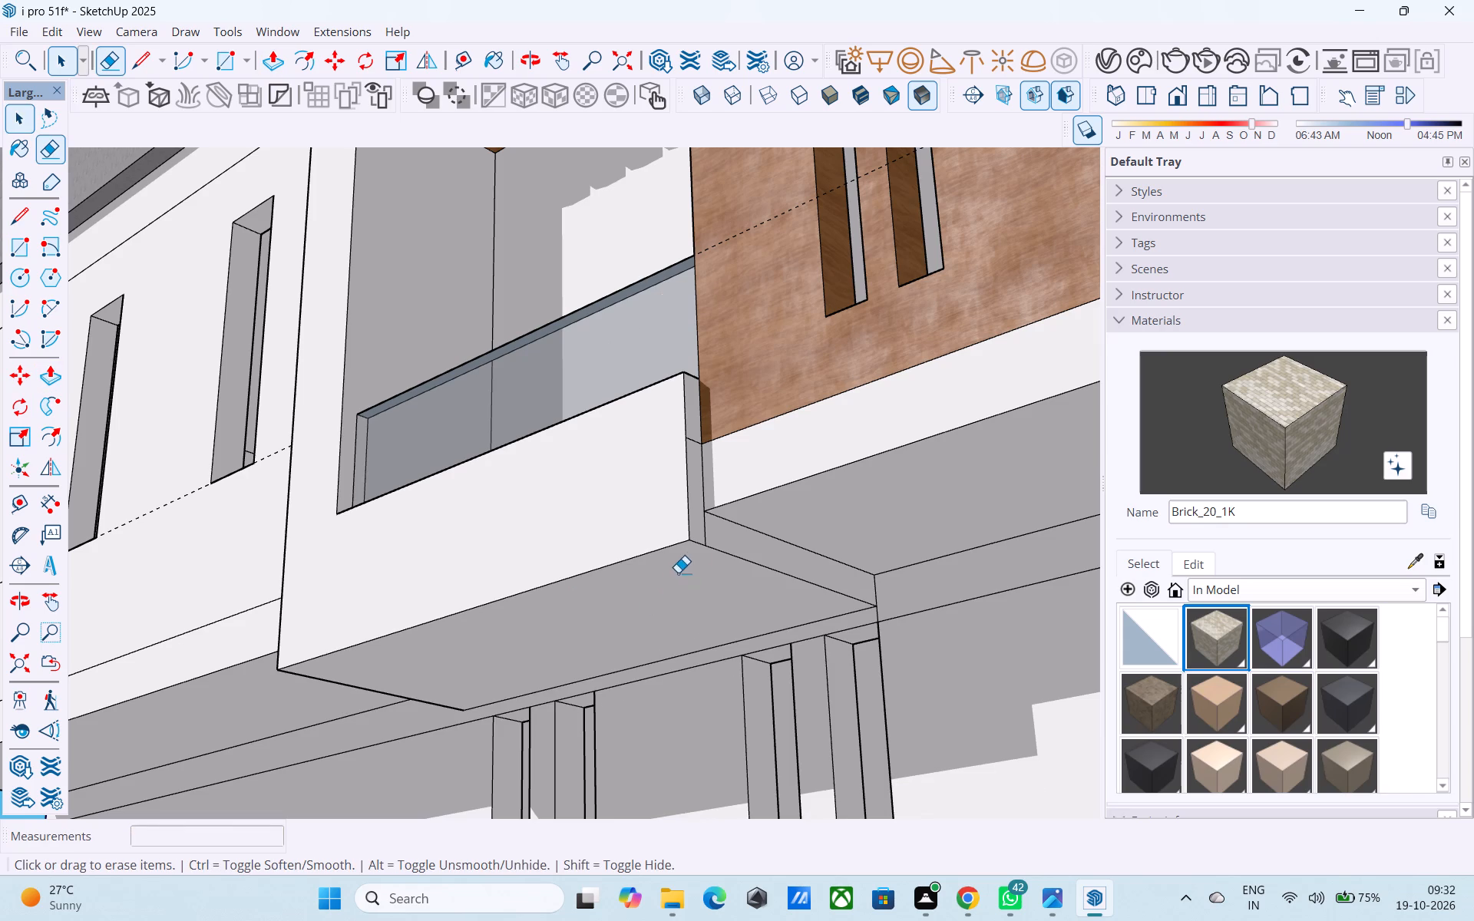
click(704, 532)
scroll(676, 431, up, 6)
drag(706, 444, 706, 454)
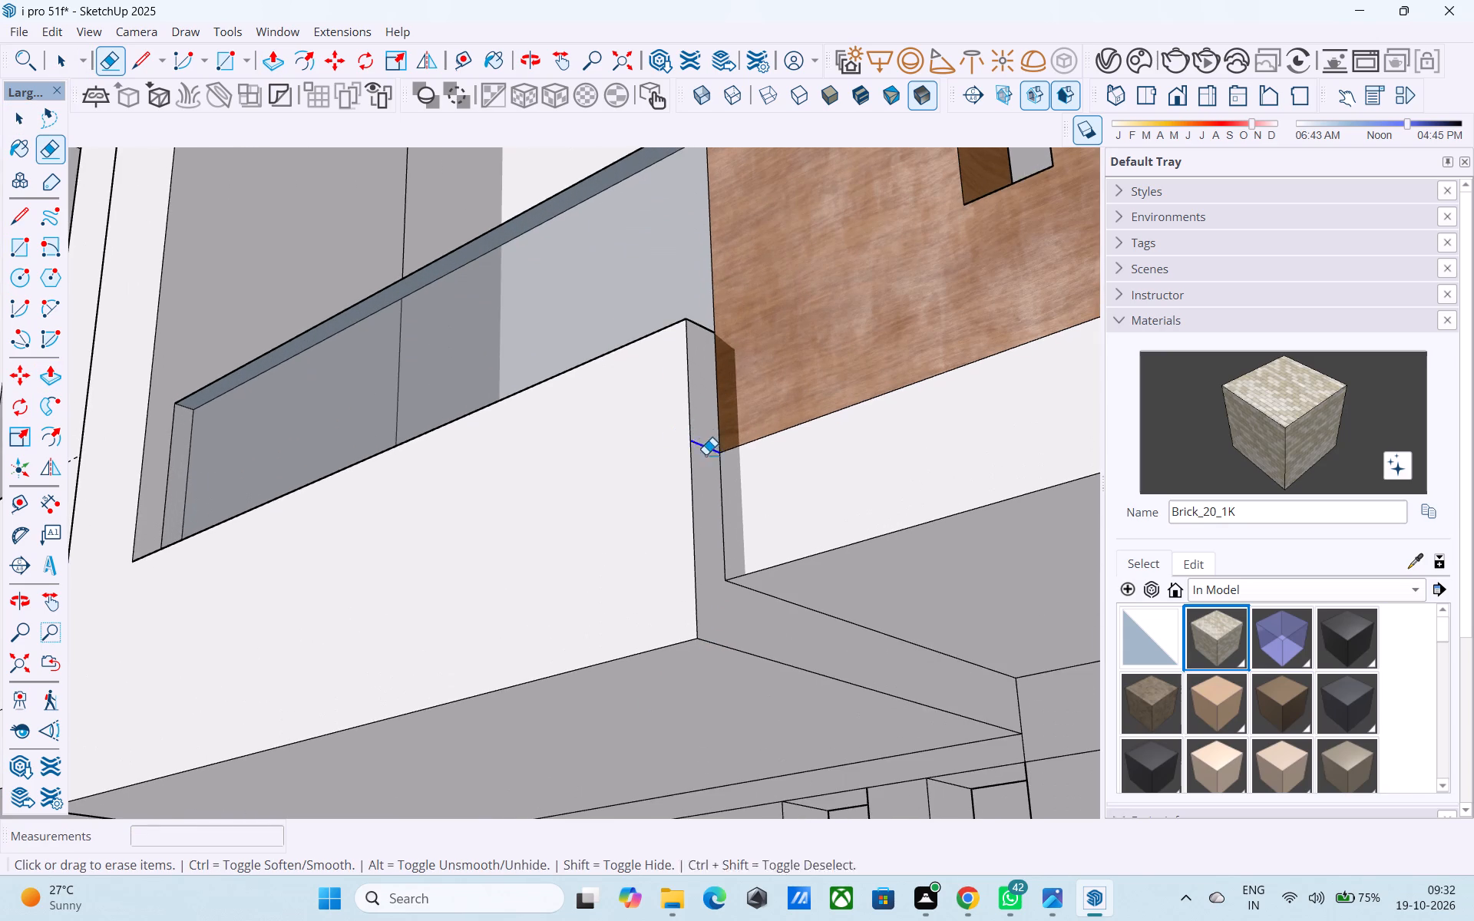
drag(706, 454, 706, 451)
Examine the deepened front balcony and the overall facade from below, the side and above.
scroll(710, 480, down, 9)
key(space)
scroll(768, 536, down, 3)
middle_drag(768, 540, 787, 590)
scroll(740, 497, down, 3)
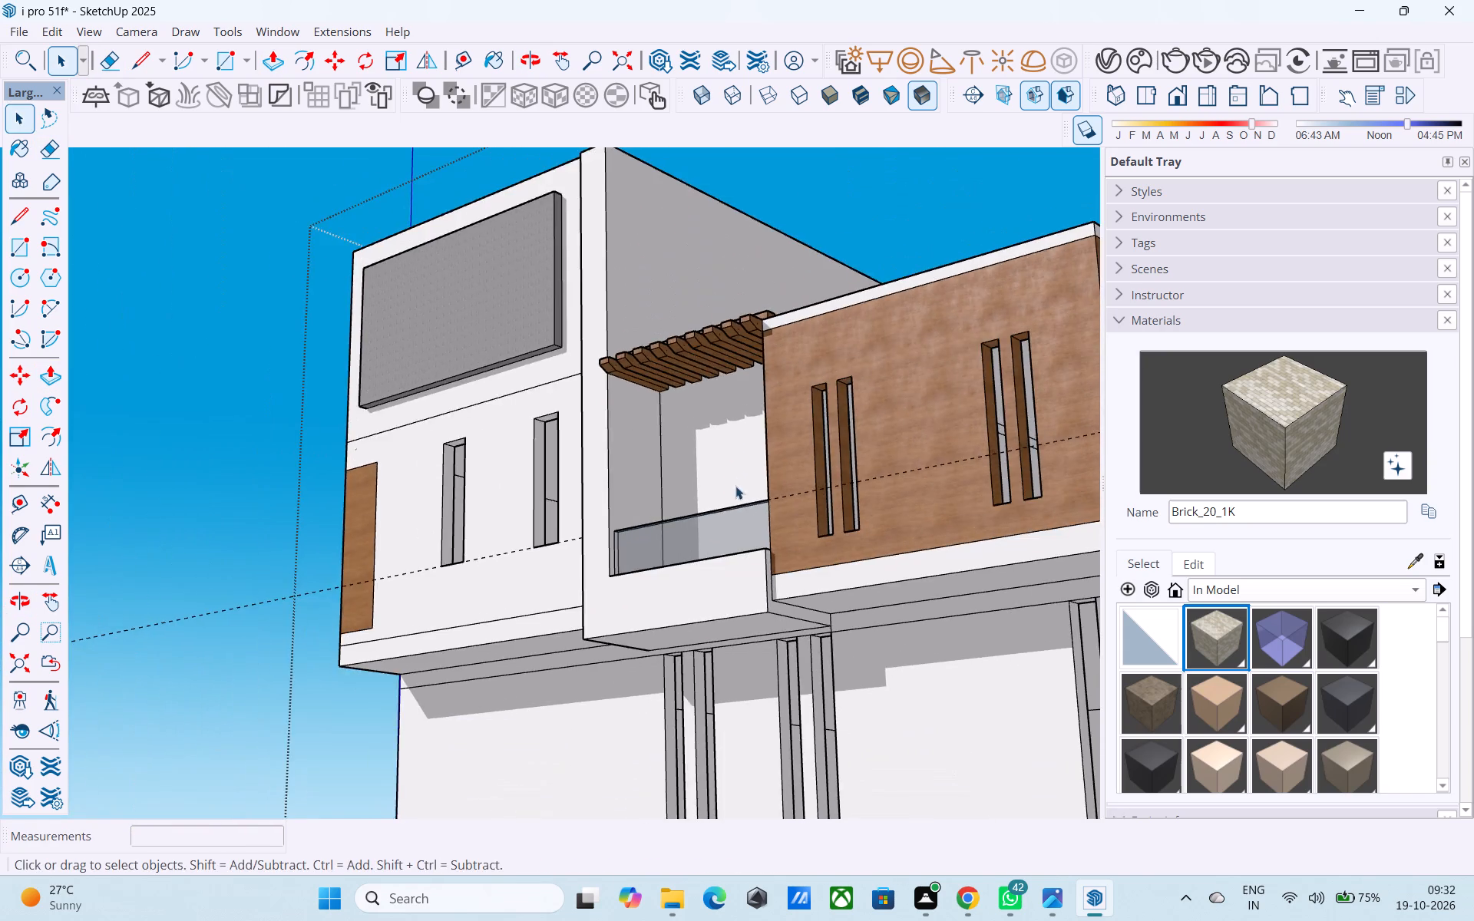
scroll(735, 486, down, 4)
middle_drag(726, 497, 606, 621)
scroll(603, 621, down, 5)
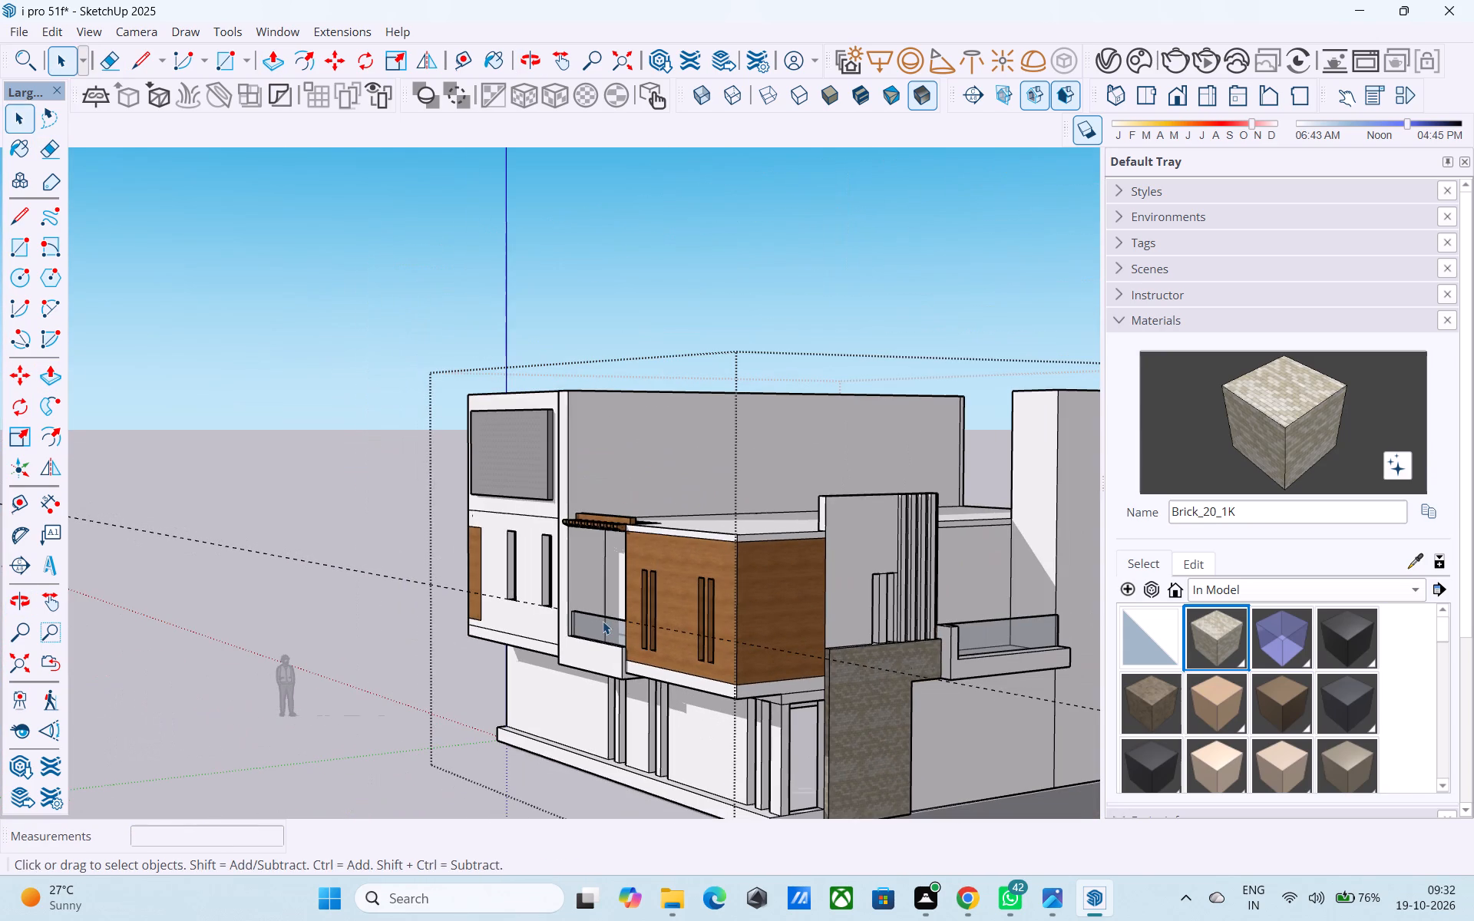
middle_drag(603, 621, 782, 686)
scroll(768, 548, up, 2)
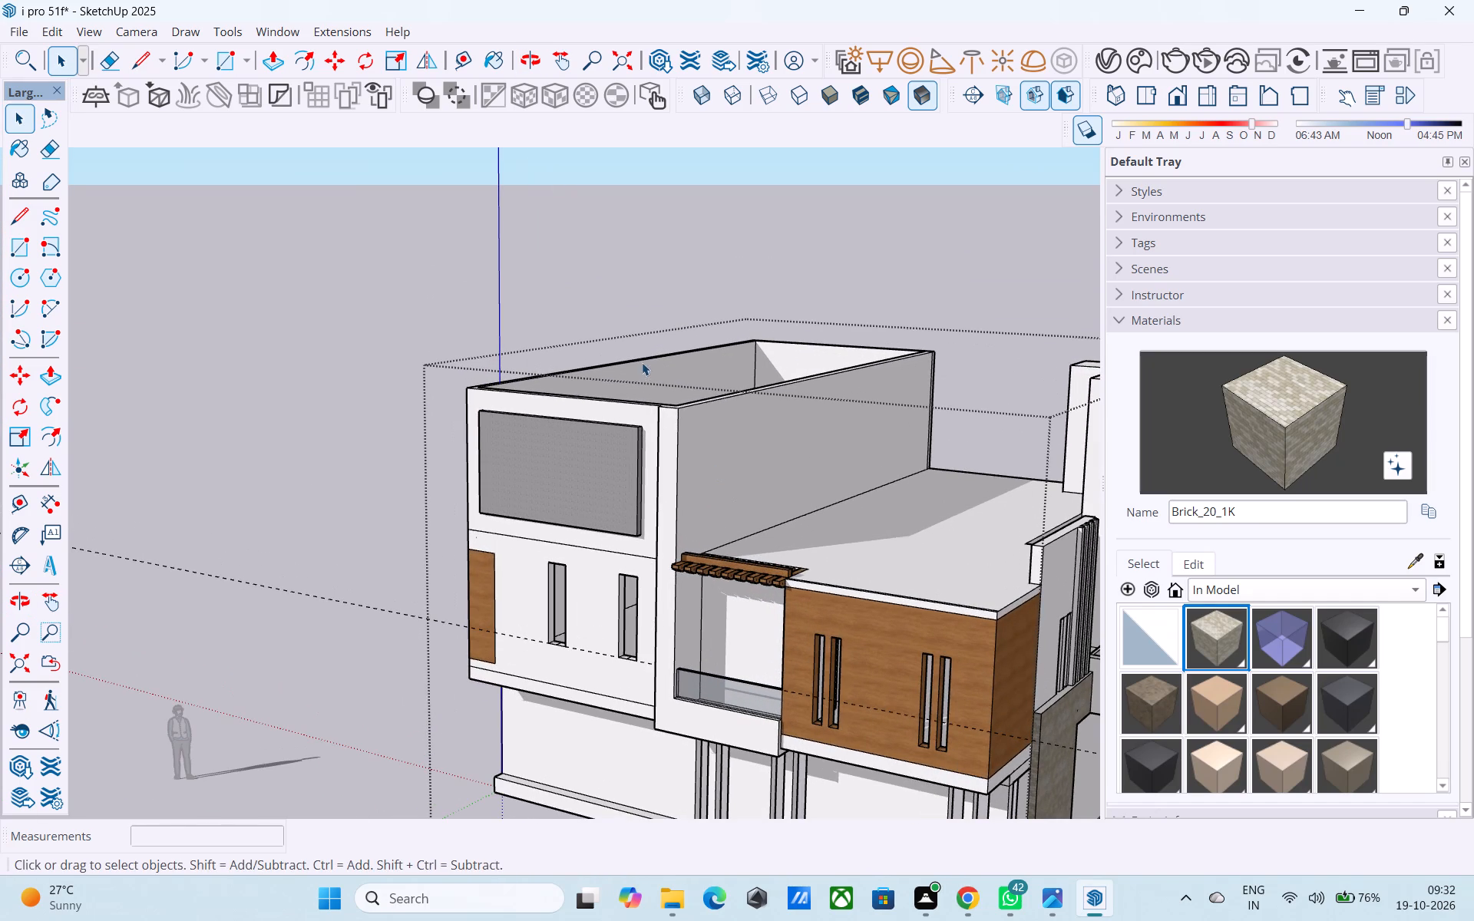
Draw a vertical line down the narrow front column beside the balcony, from its top edge's midpoint to its bottom edge.
middle_click(642, 362)
scroll(642, 362, up, 6)
scroll(705, 492, up, 7)
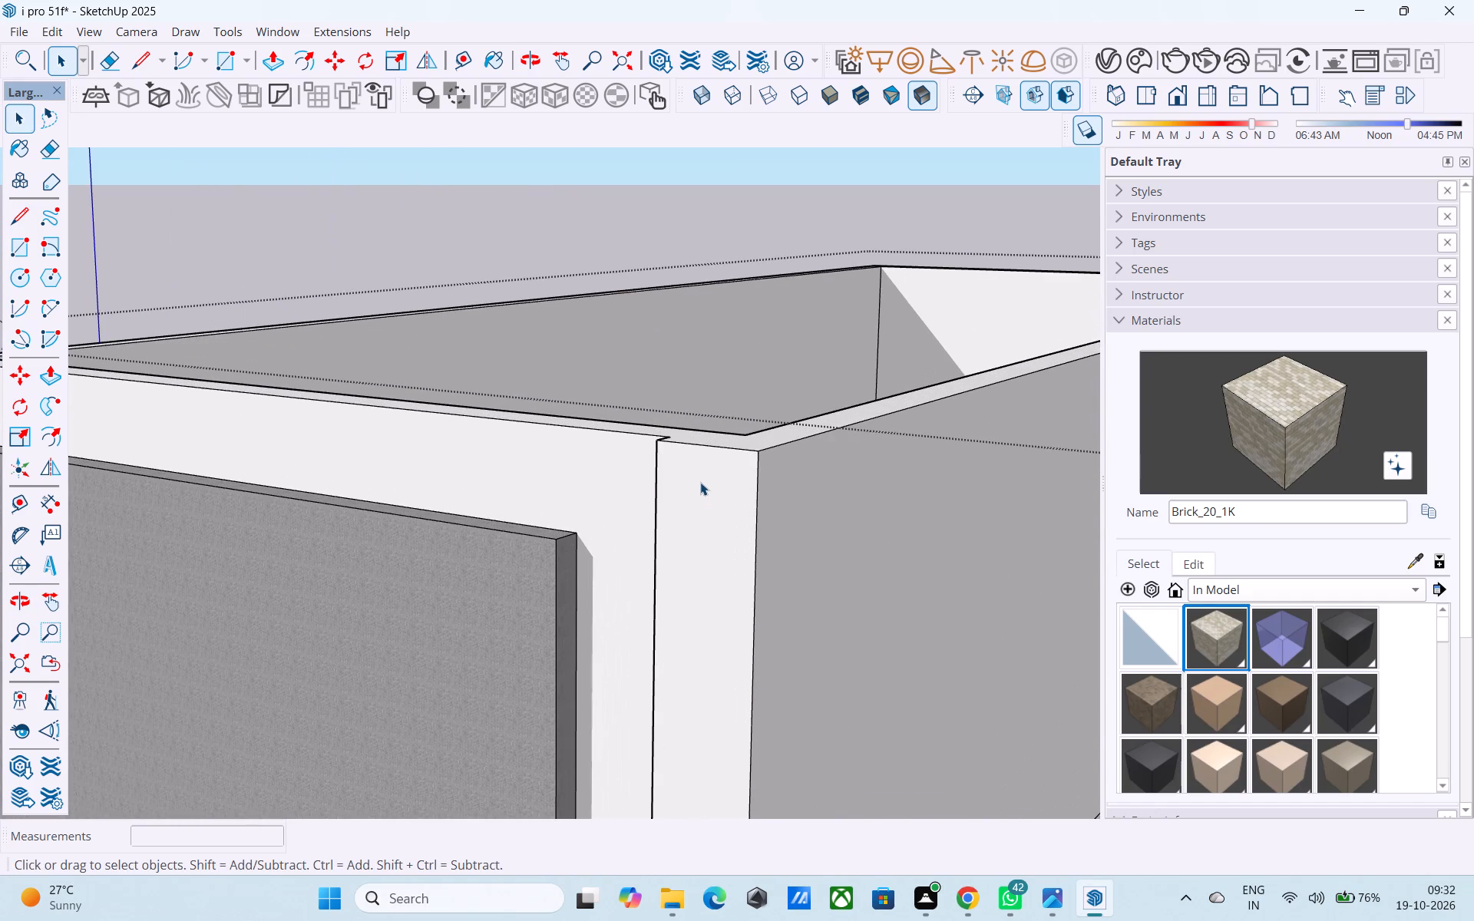
key(l)
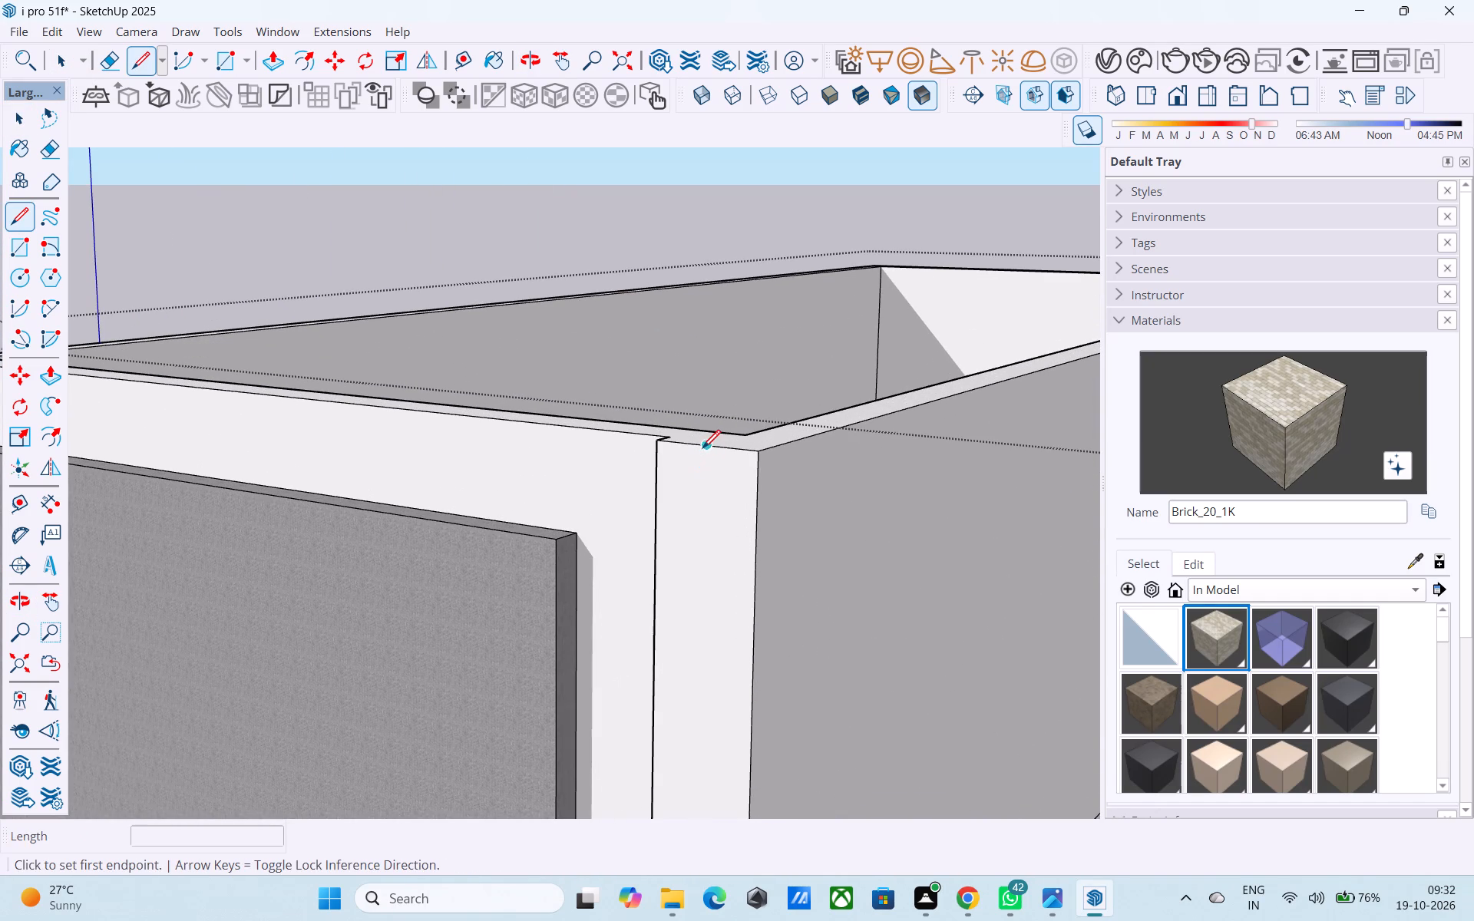
click(702, 449)
scroll(700, 447, down, 13)
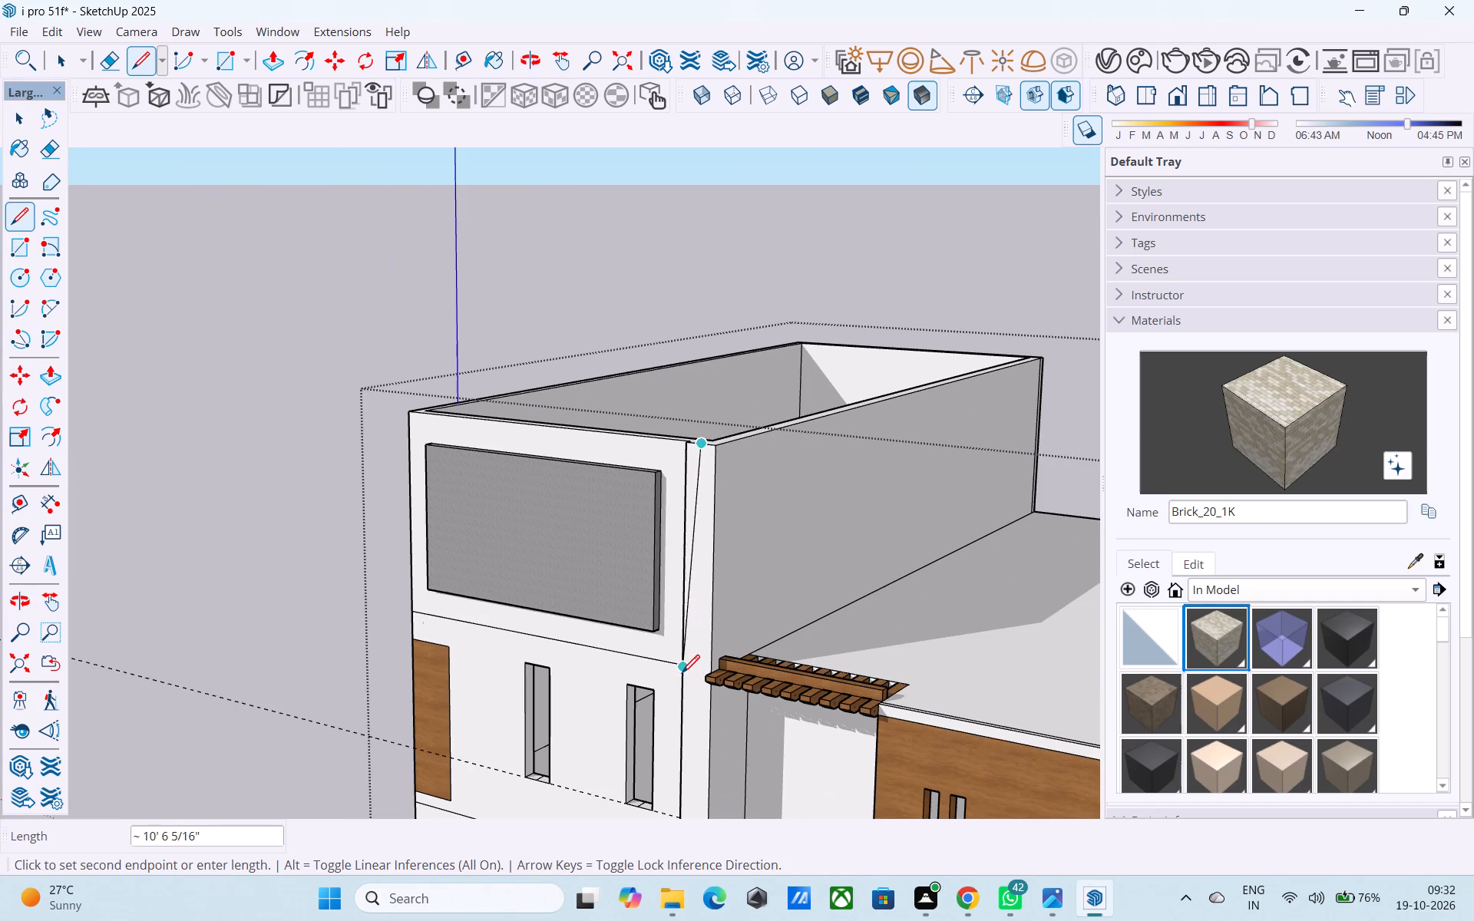
shift+middle_drag(725, 616, 725, 333)
scroll(692, 567, up, 5)
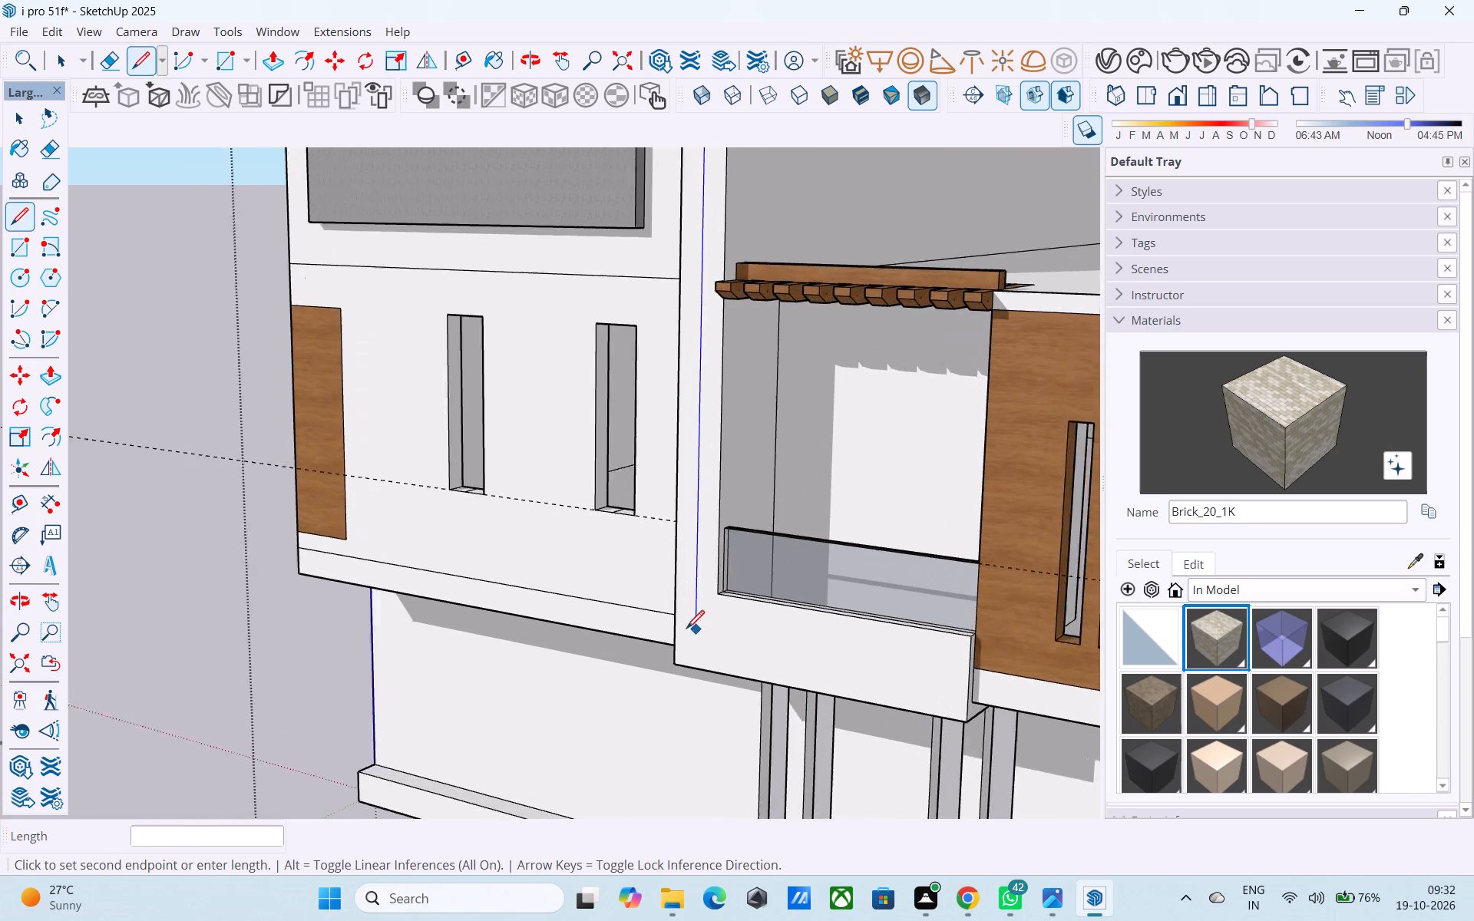
click(698, 671)
Draw a second full-height vertical line, 22' 6" long, halving the part of the column face nearer the grey-panel wall.
scroll(763, 410, down, 3)
middle_drag(763, 410, 771, 451)
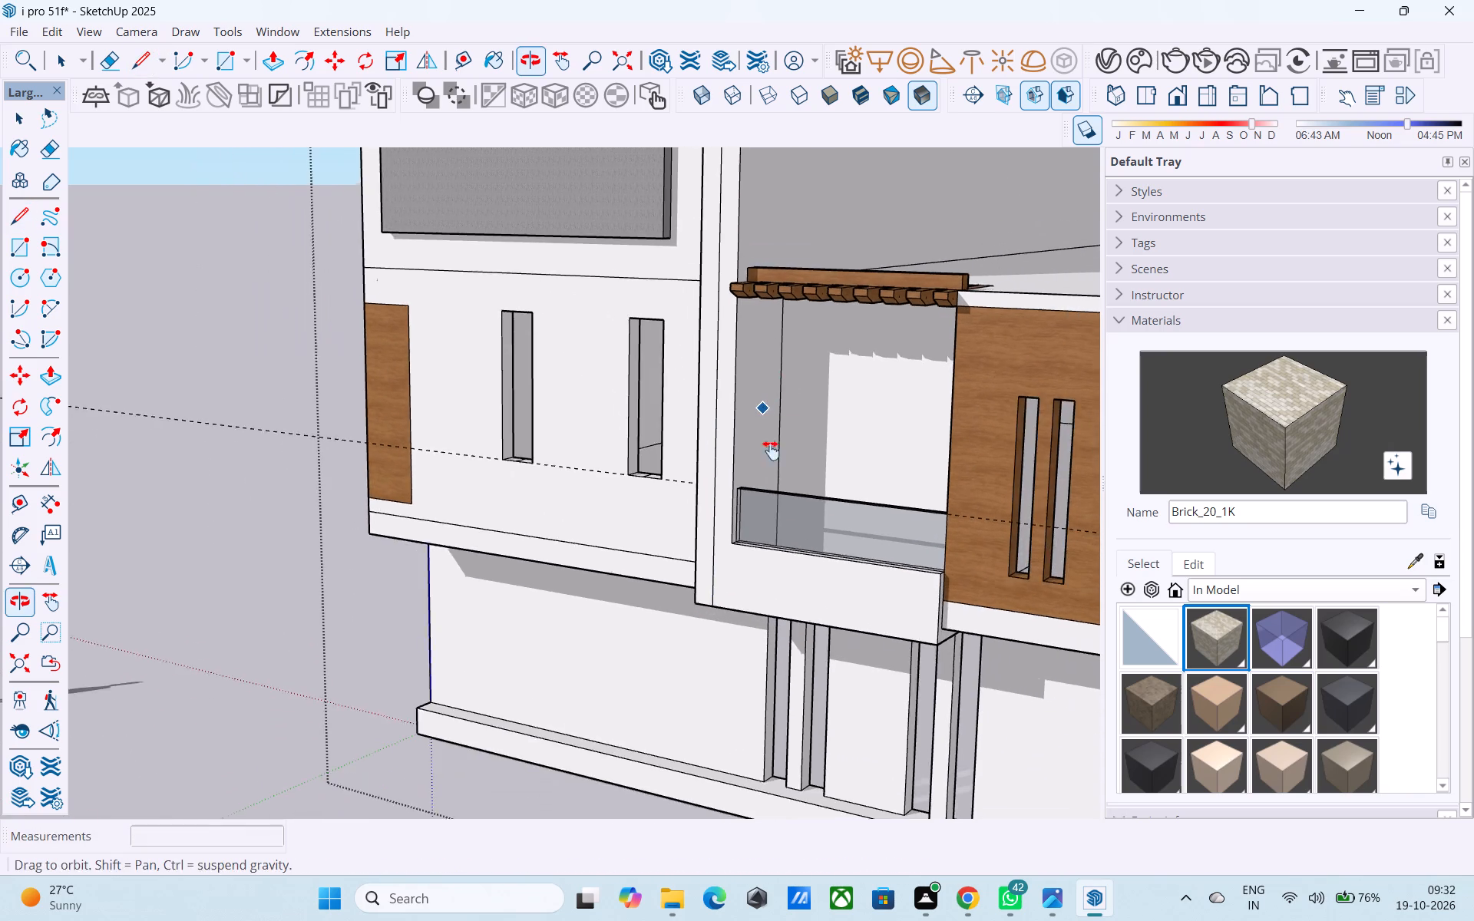
middle_drag(771, 451, 785, 675)
shift+middle_drag(796, 441, 796, 511)
scroll(760, 368, up, 14)
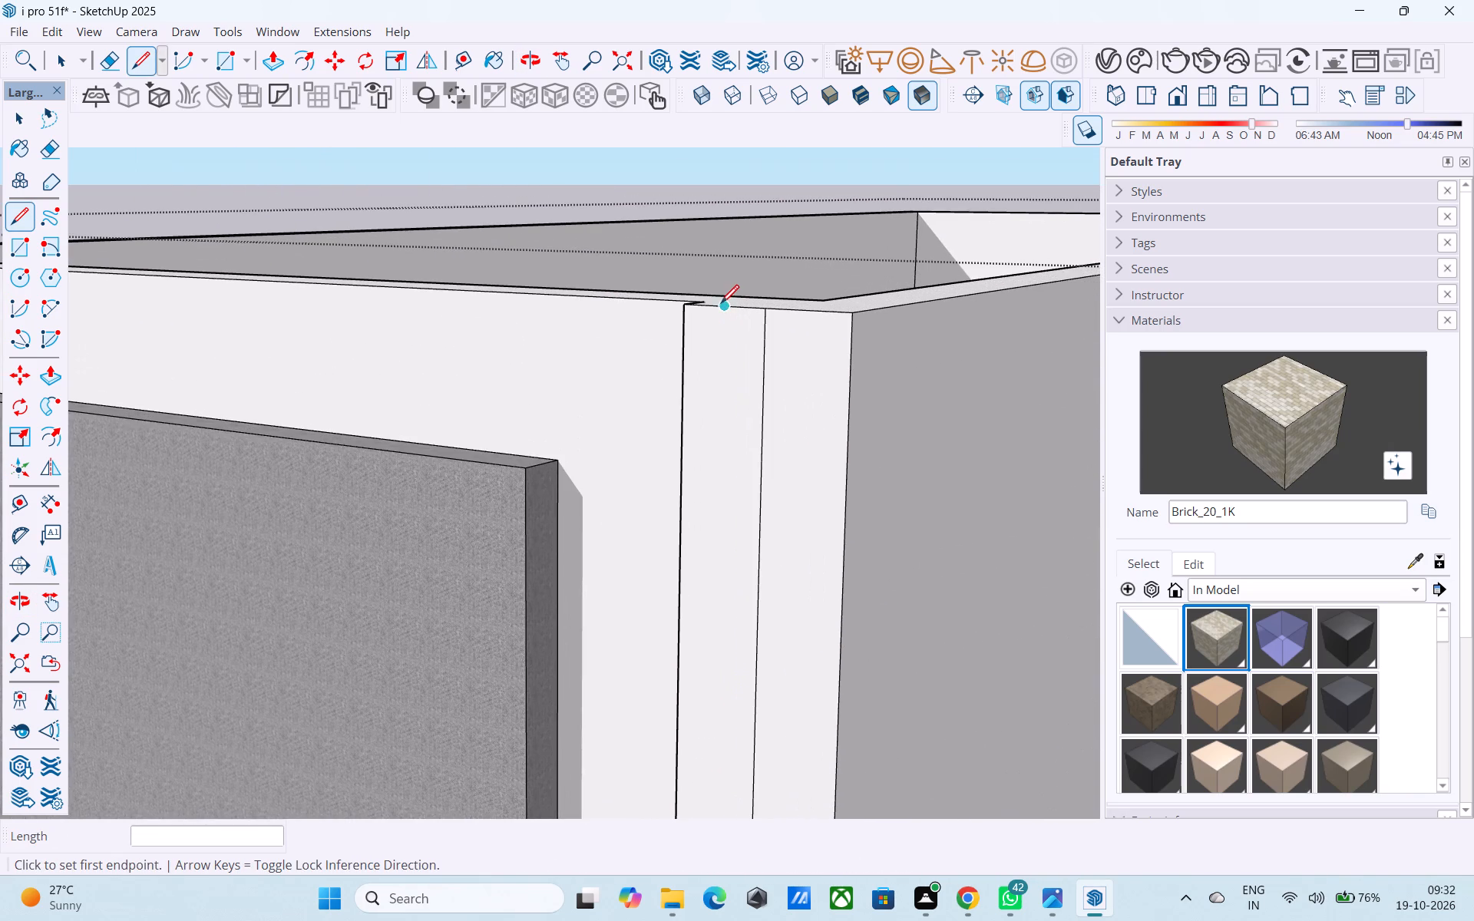
click(721, 303)
scroll(721, 302, down, 15)
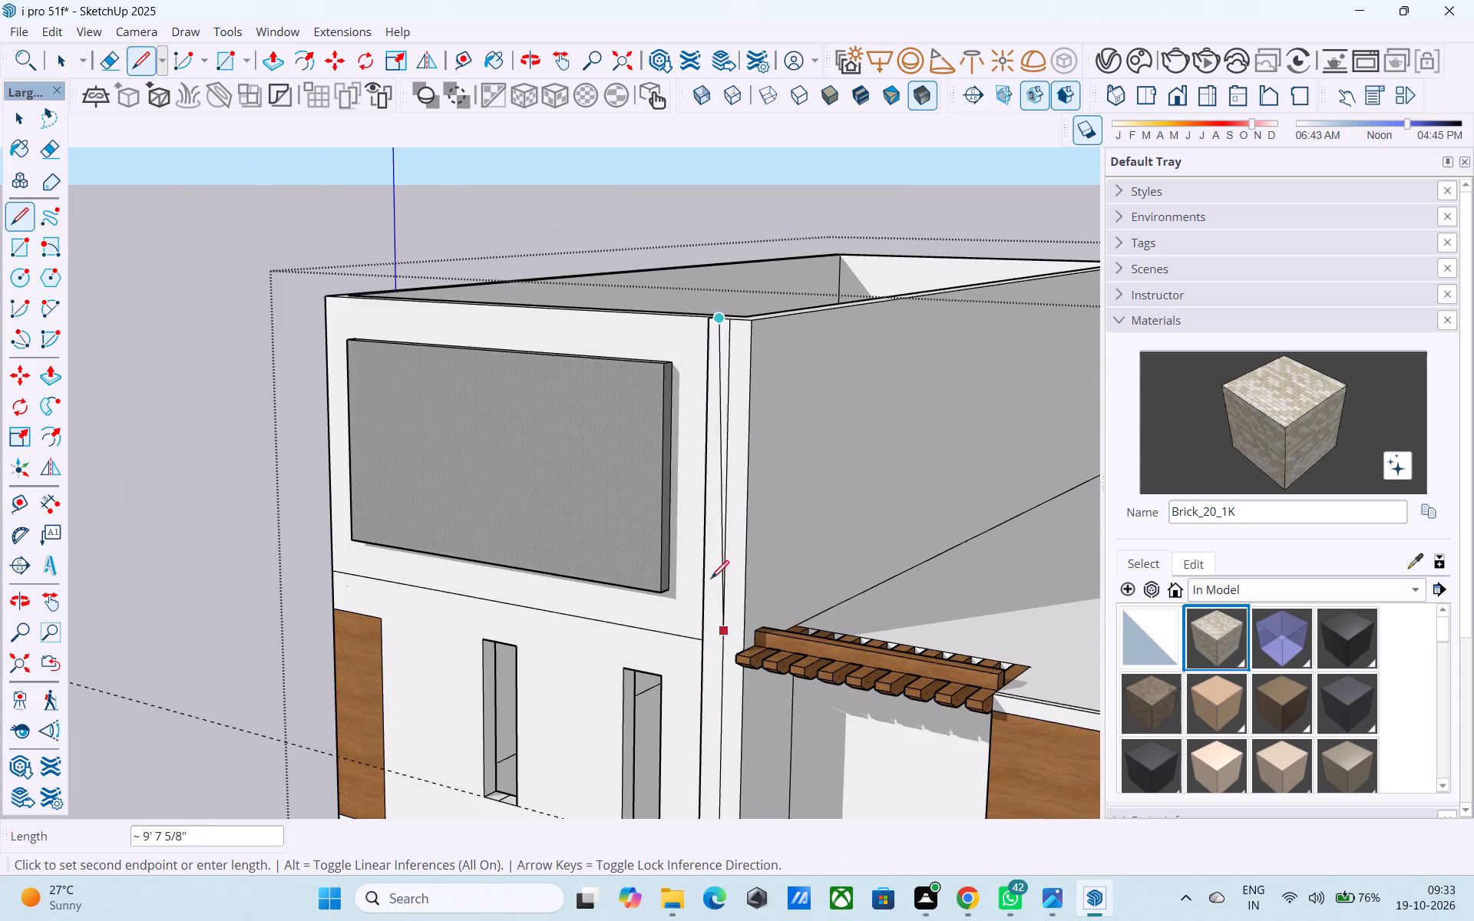
scroll(643, 437, down, 5)
scroll(682, 777, up, 8)
click(682, 777)
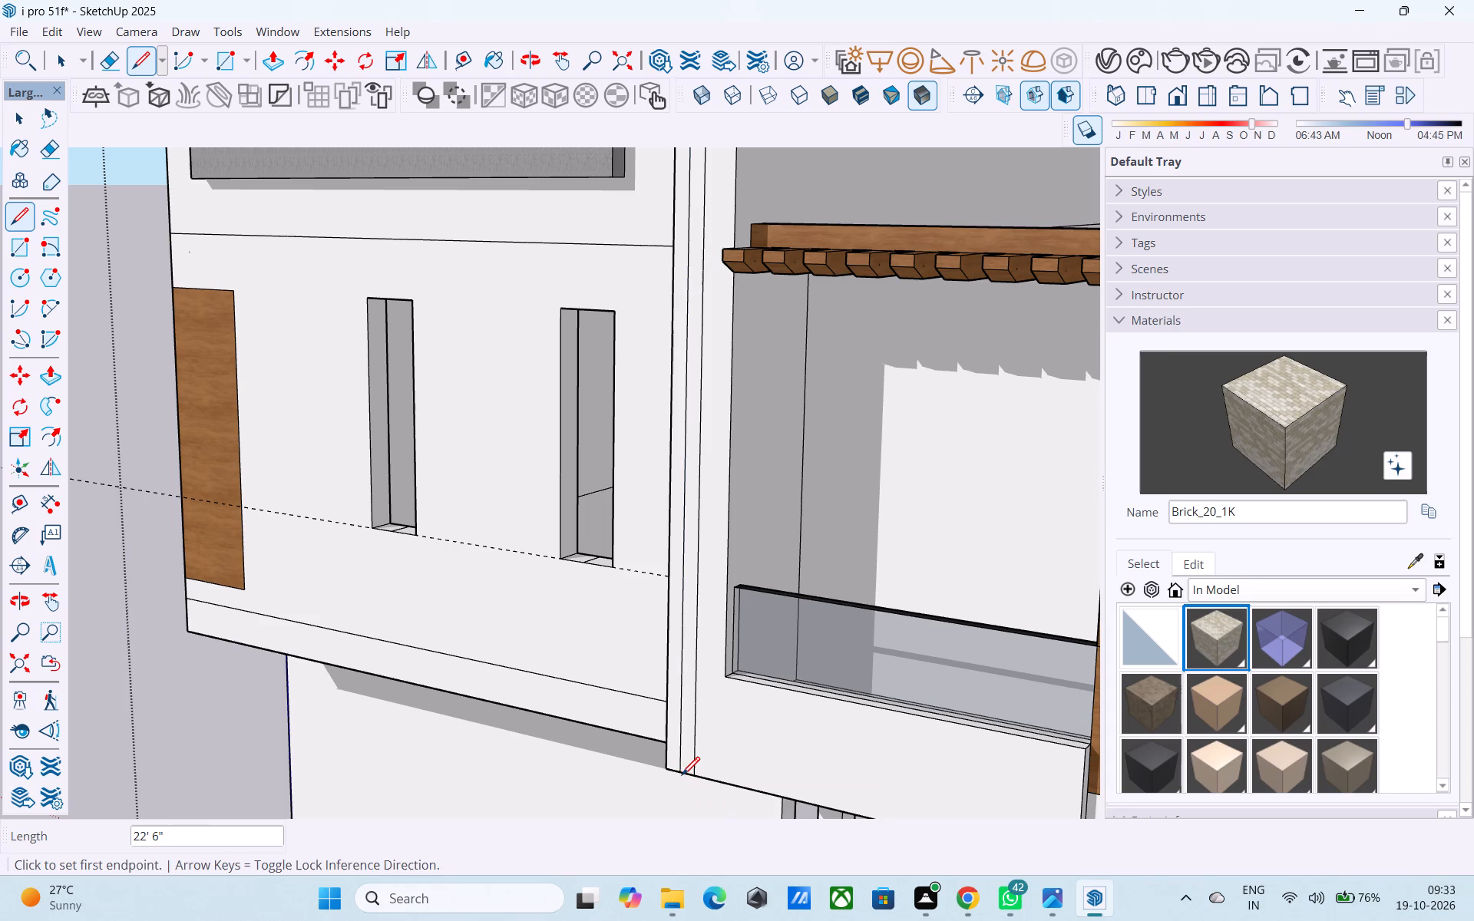
Draw a third full-height vertical line midway between the two existing lines on the narrow column face.
scroll(669, 800, down, 9)
scroll(669, 439, up, 13)
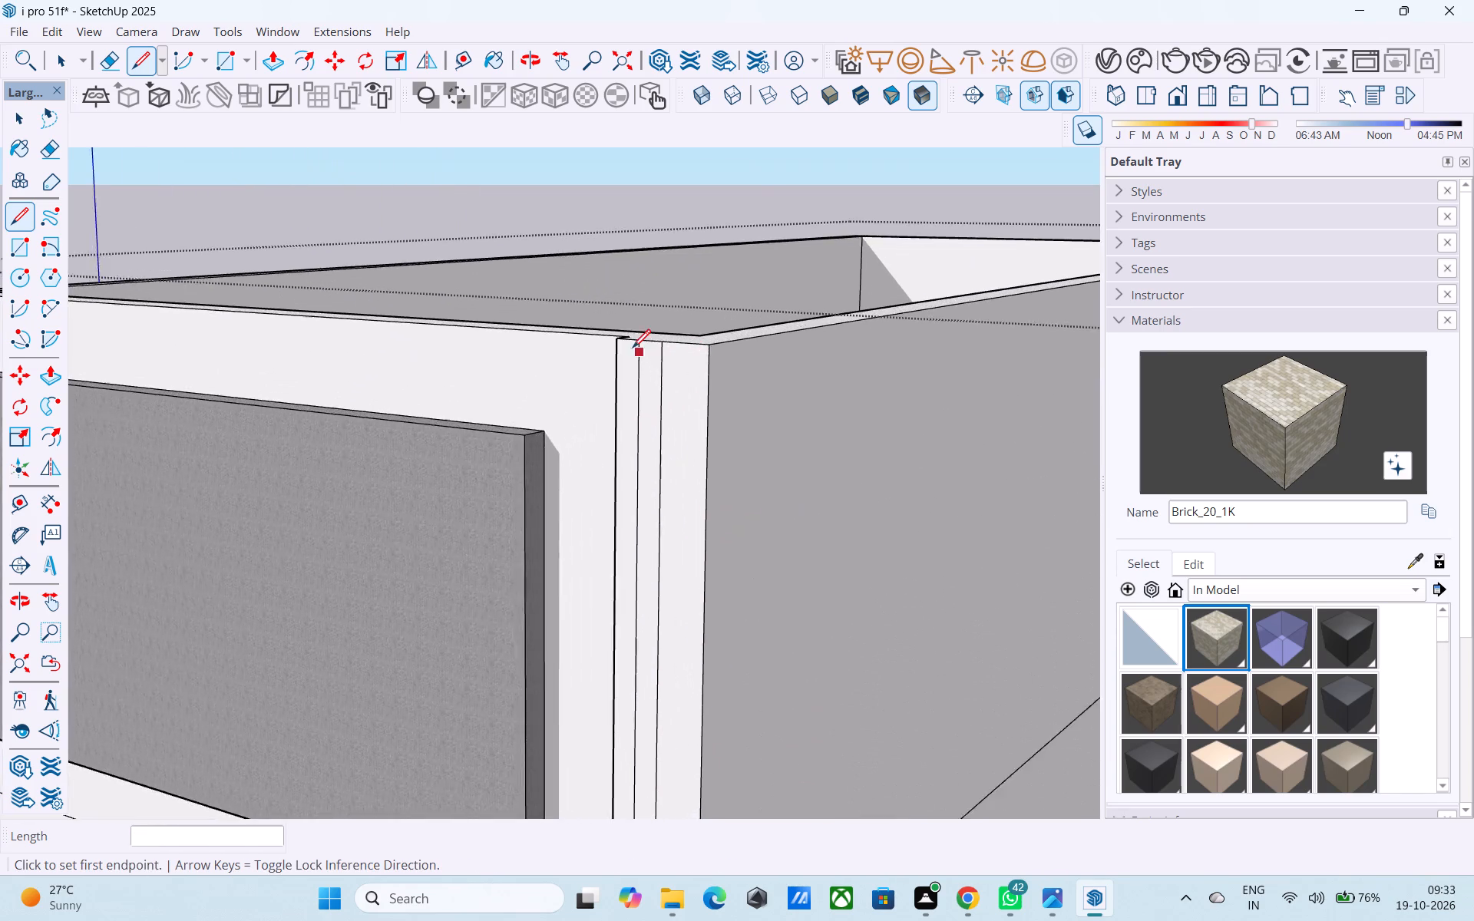
scroll(633, 349, up, 10)
click(688, 332)
scroll(687, 332, down, 2)
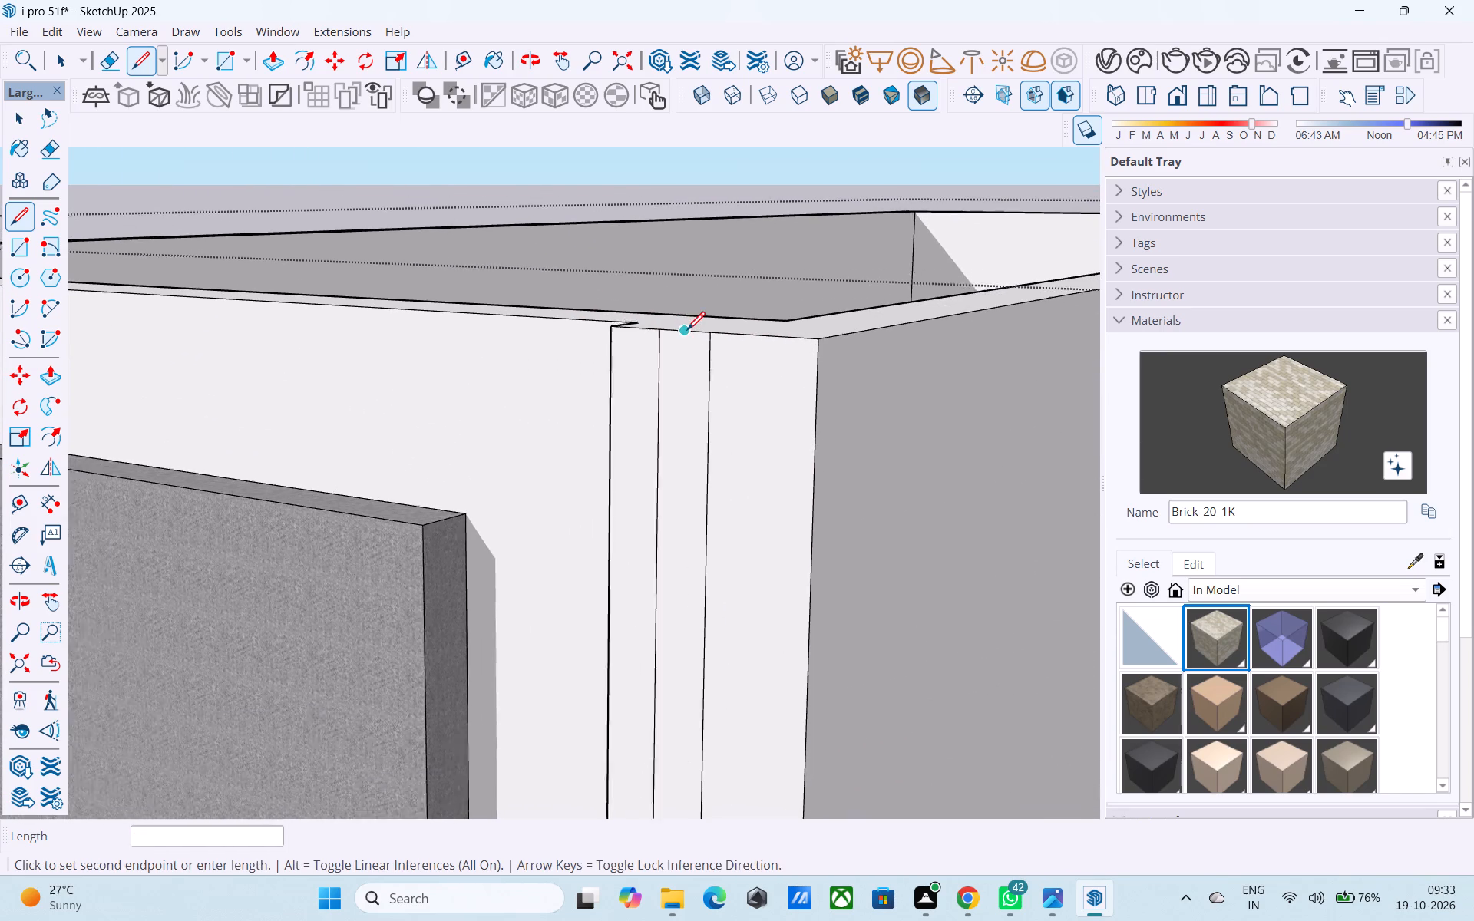
scroll(687, 332, down, 17)
scroll(688, 481, down, 8)
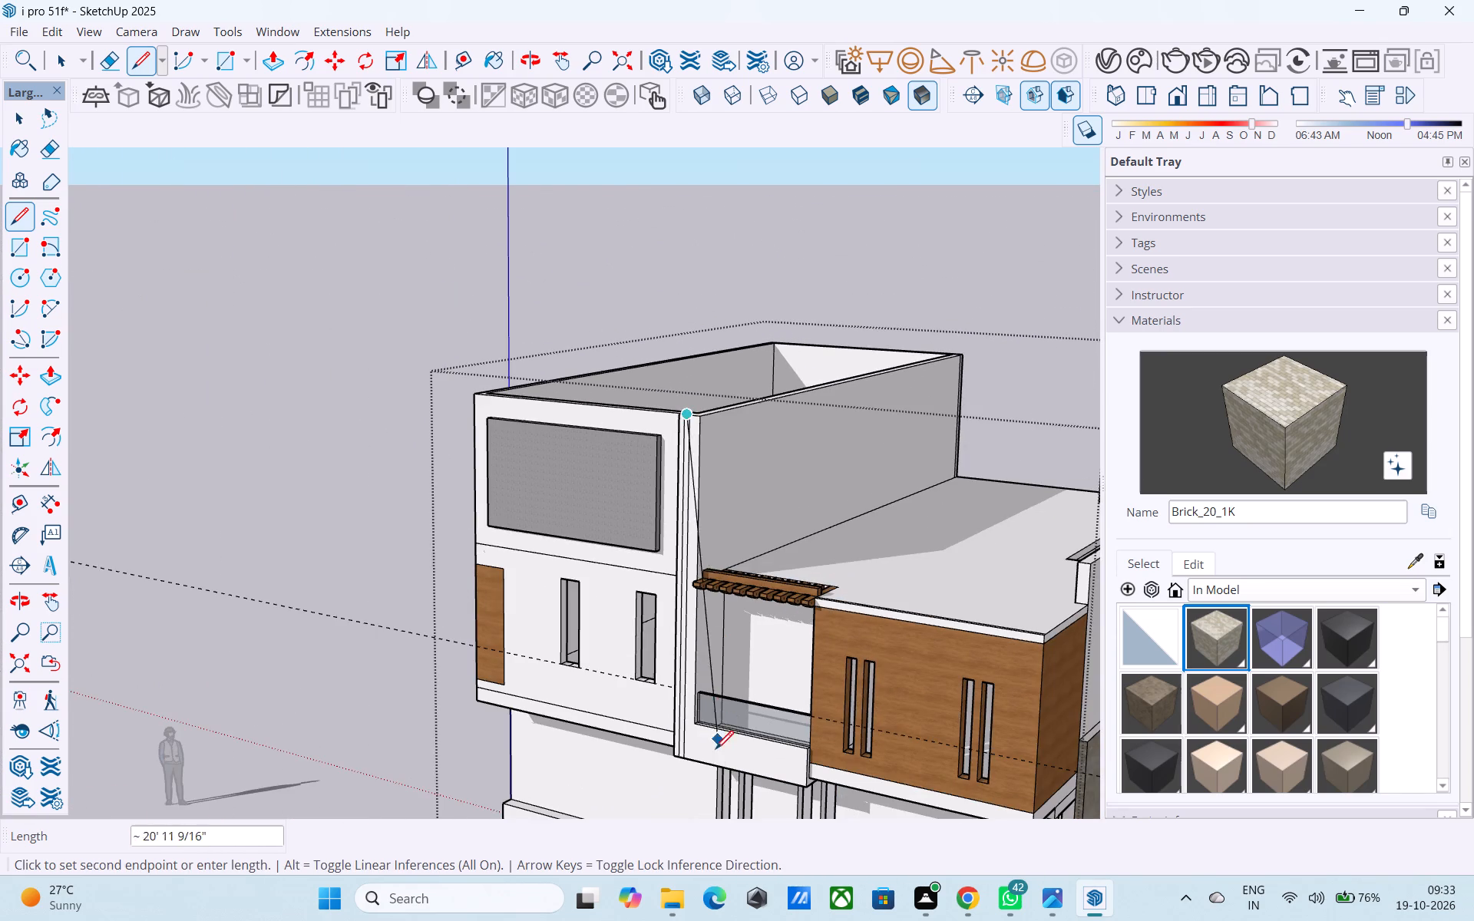
scroll(708, 764, up, 20)
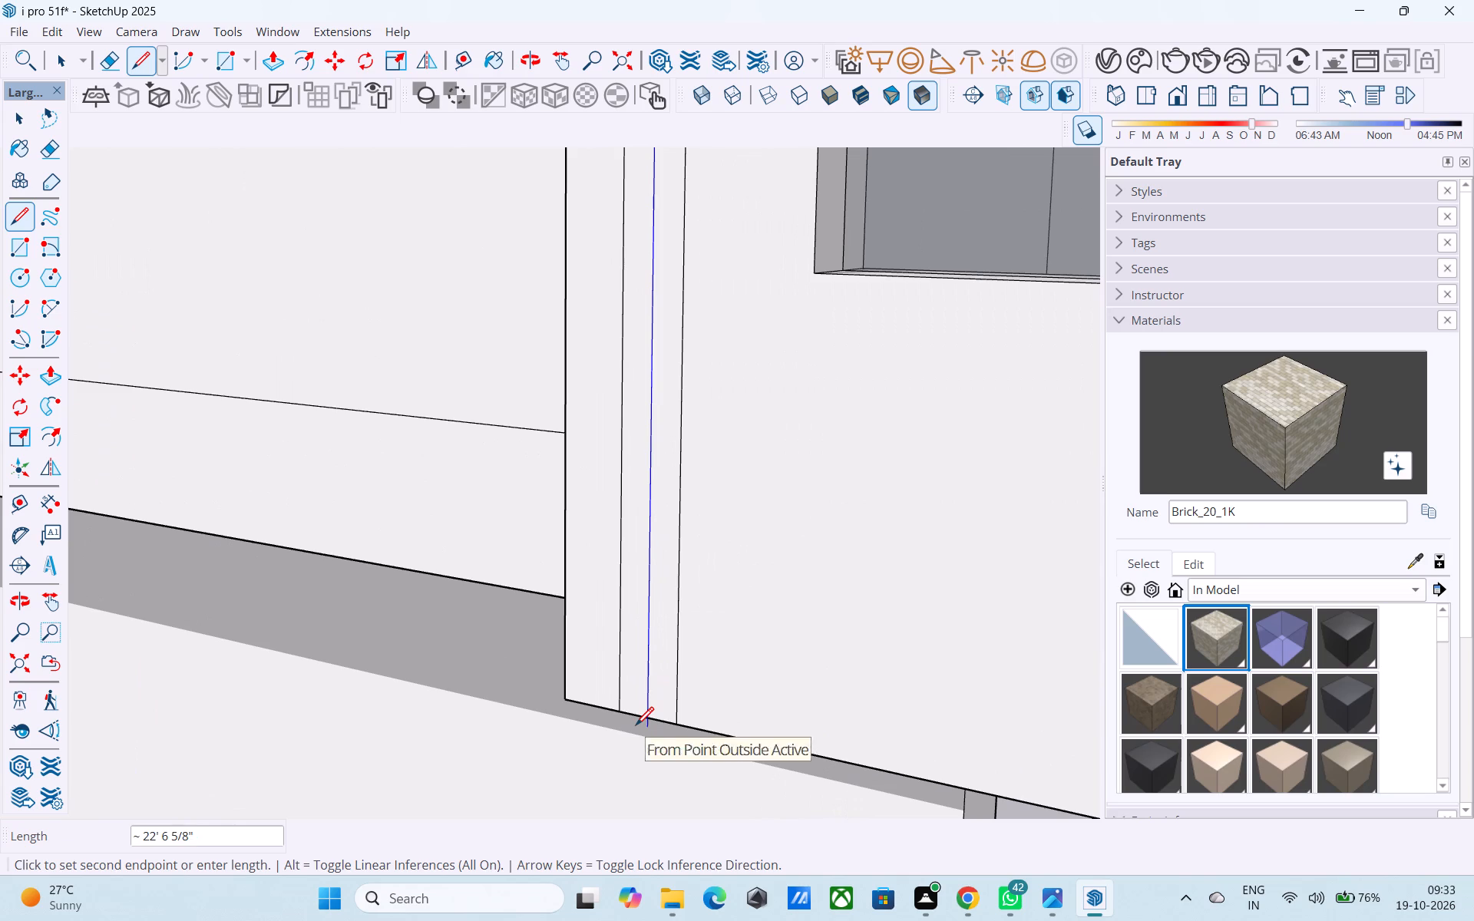
click(639, 721)
Draw a fourth full-height vertical line midway between the column's edge at the grey-panel wall and the nearest line.
scroll(644, 725, down, 15)
scroll(669, 371, down, 8)
scroll(700, 361, up, 15)
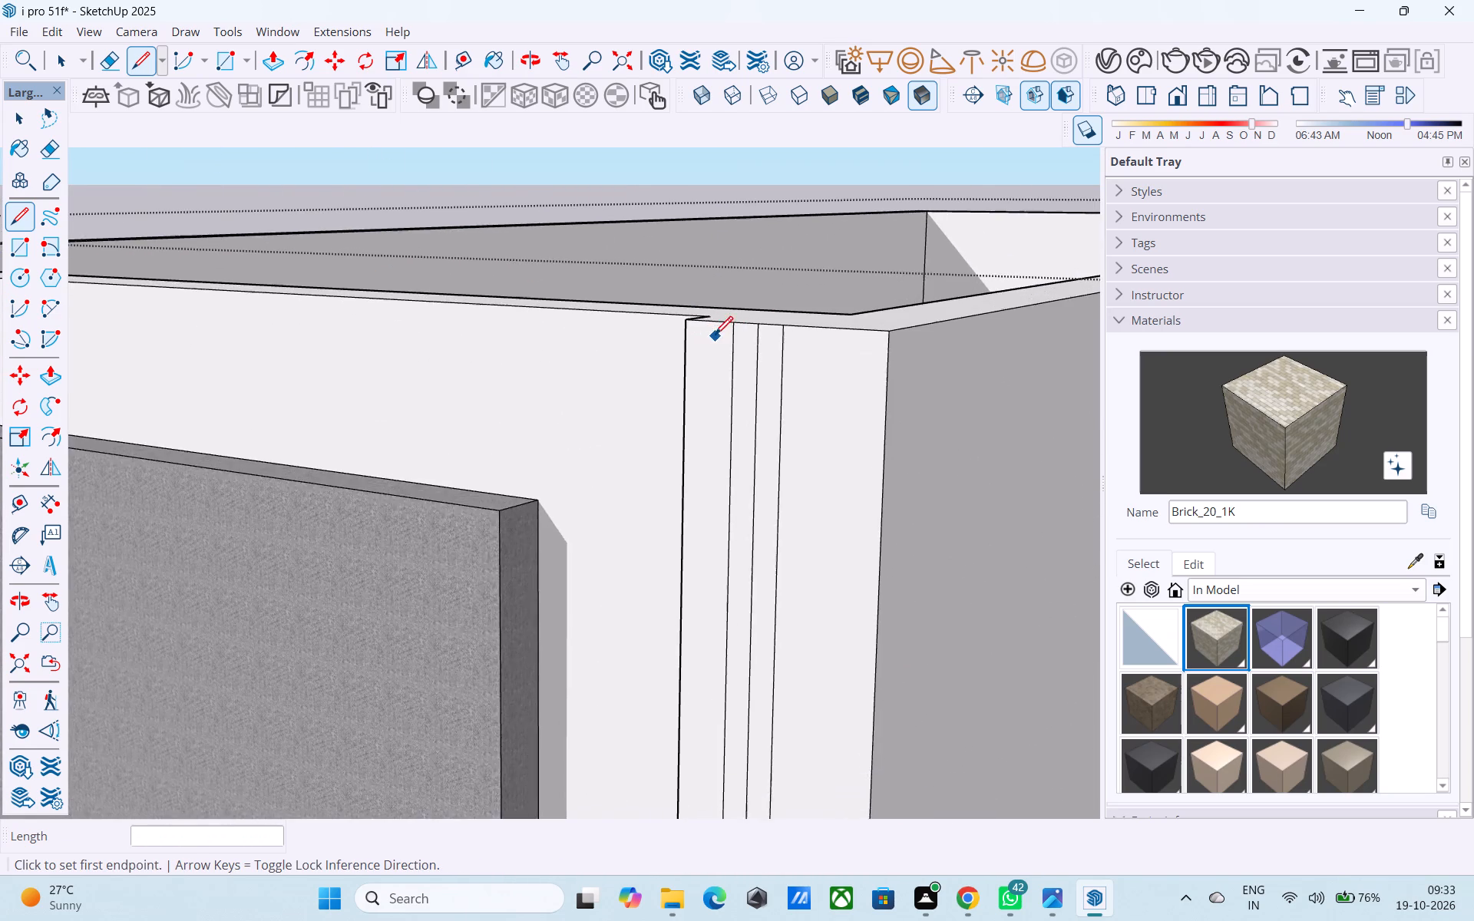
scroll(715, 336, up, 8)
click(709, 301)
scroll(709, 301, down, 2)
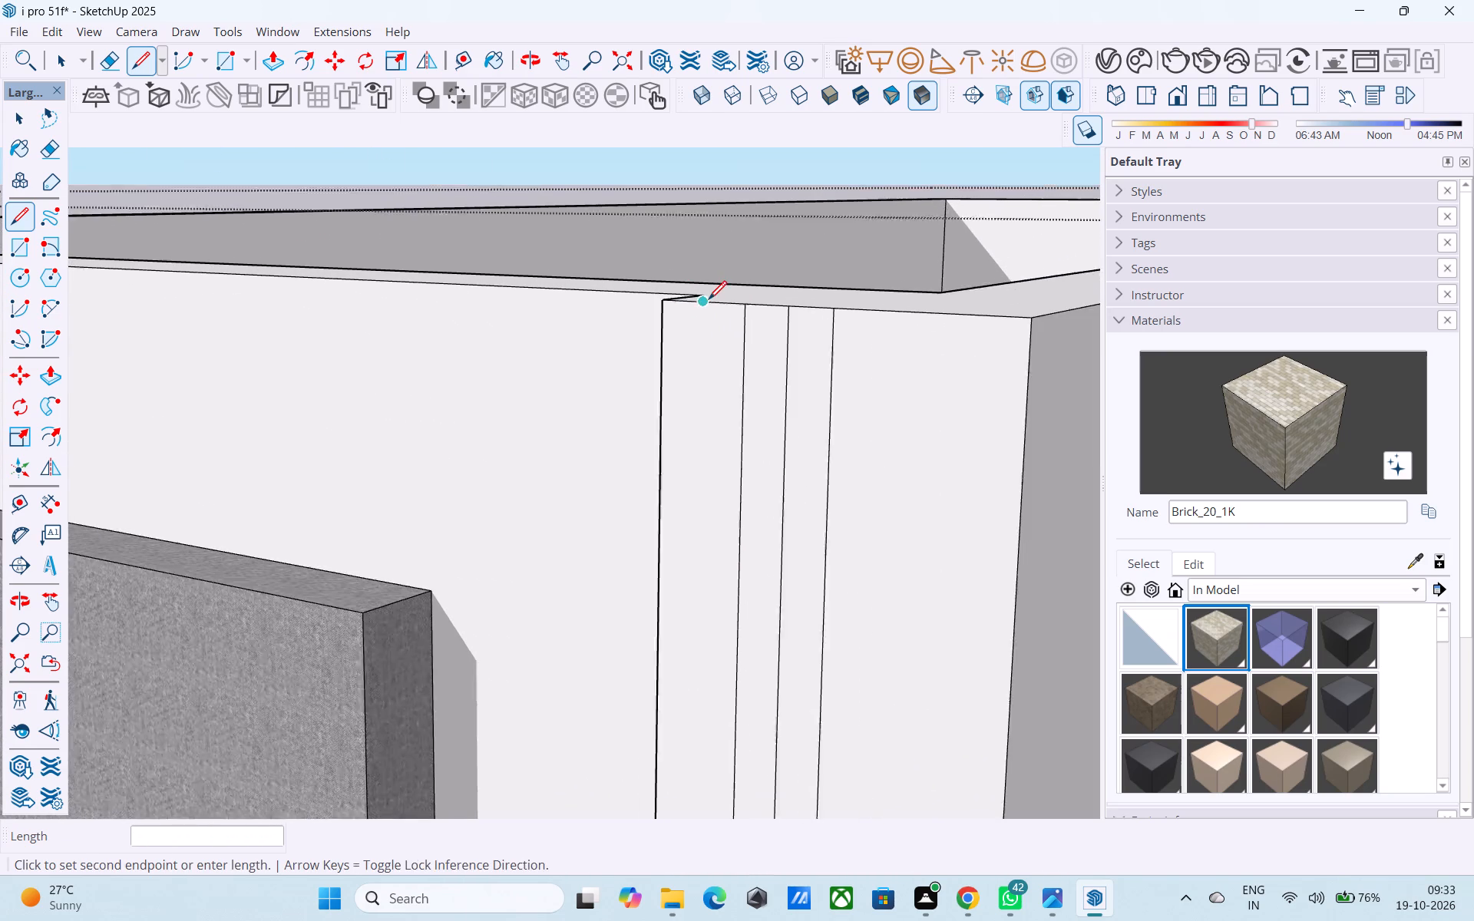
scroll(709, 301, down, 12)
scroll(713, 440, down, 15)
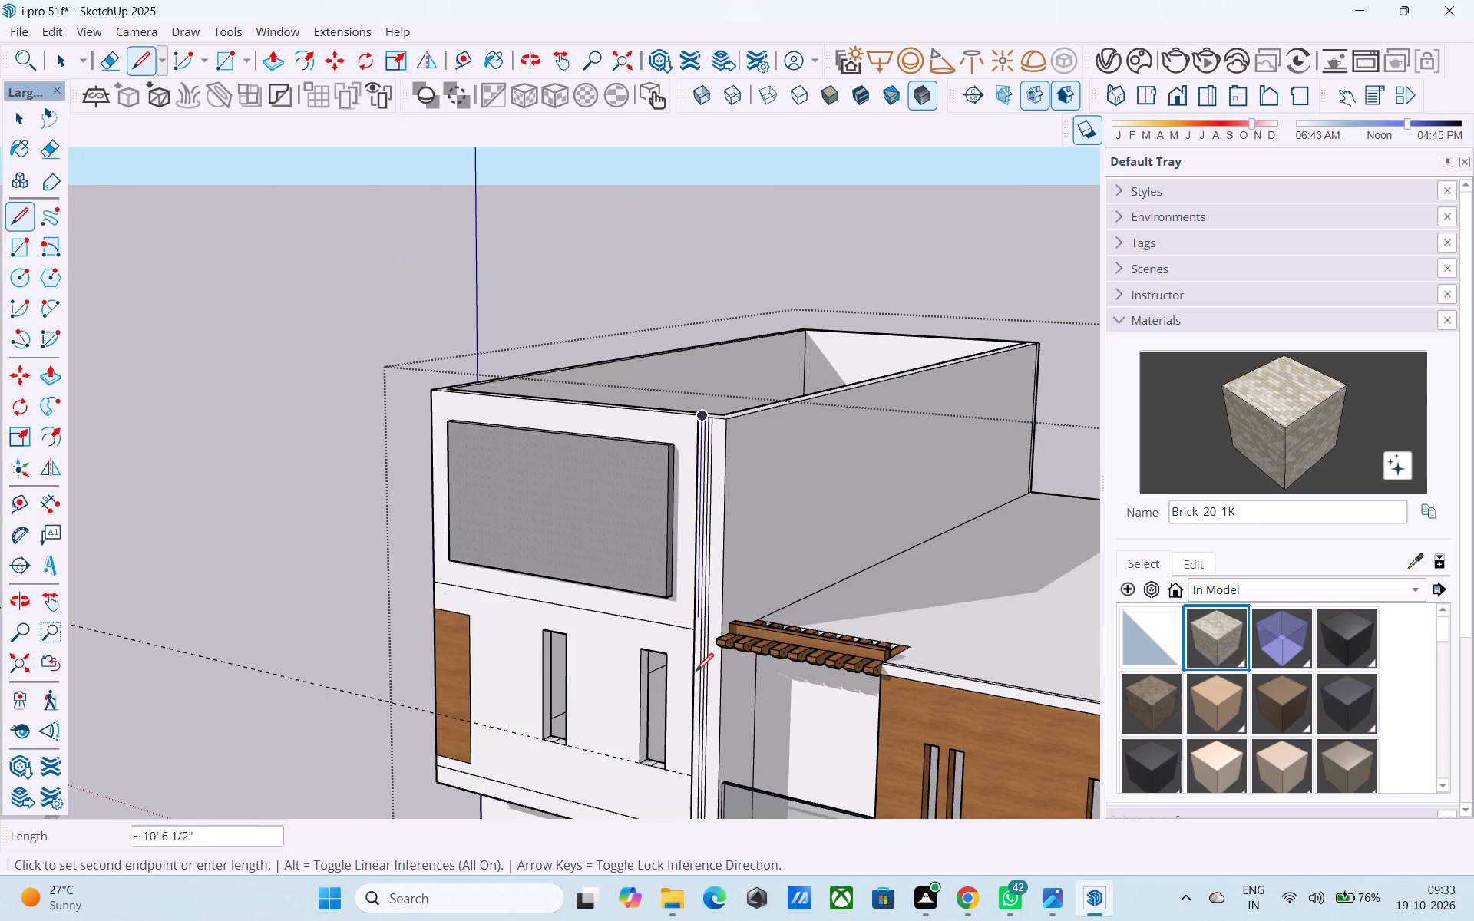
scroll(688, 615, down, 6)
scroll(686, 779, up, 18)
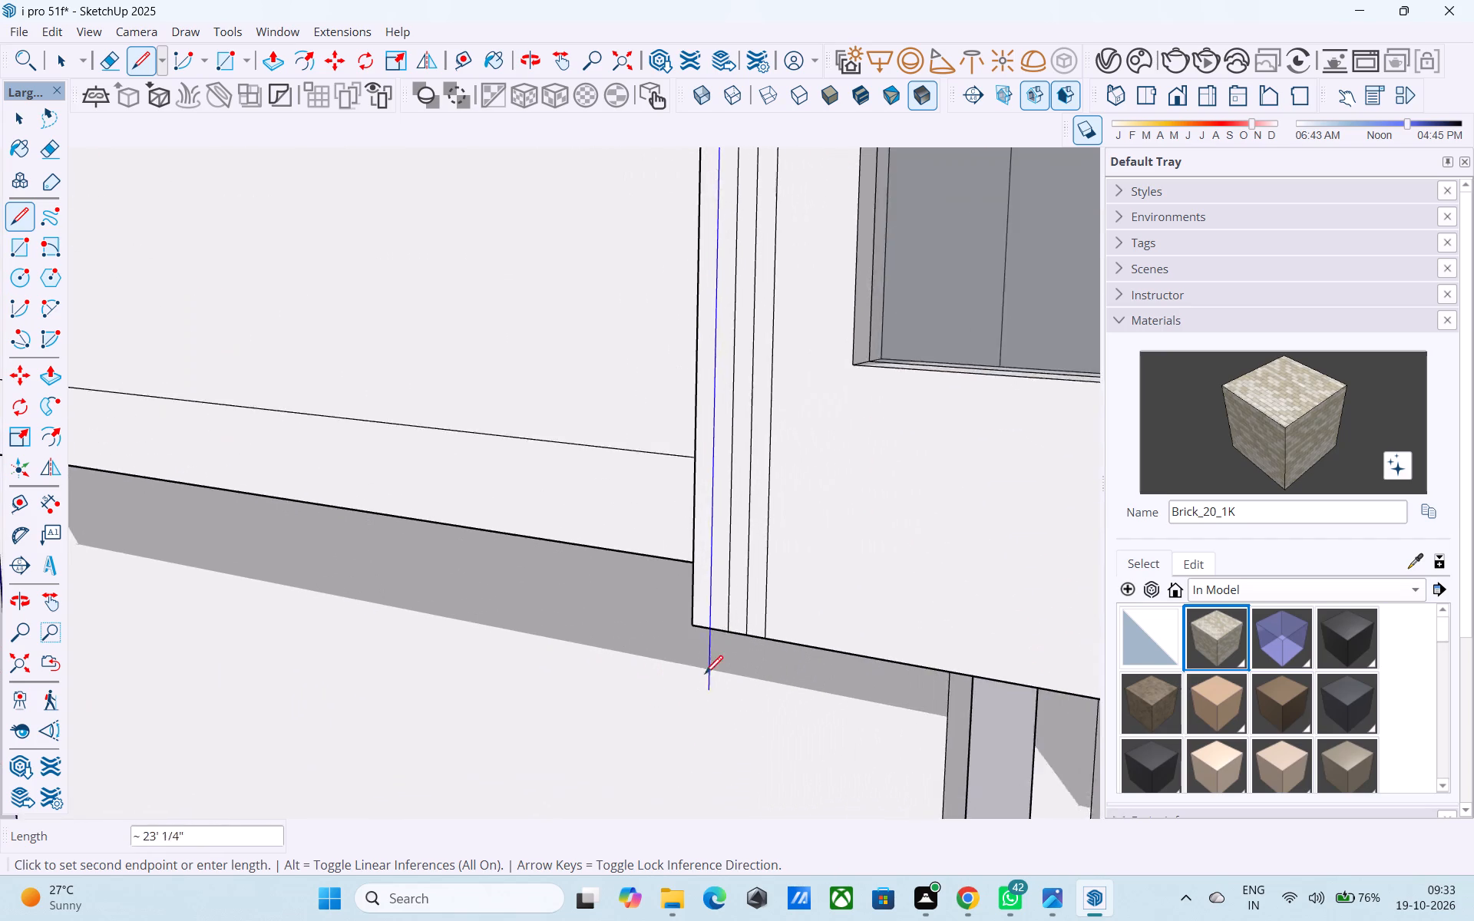
scroll(705, 675, up, 4)
click(712, 626)
key(space)
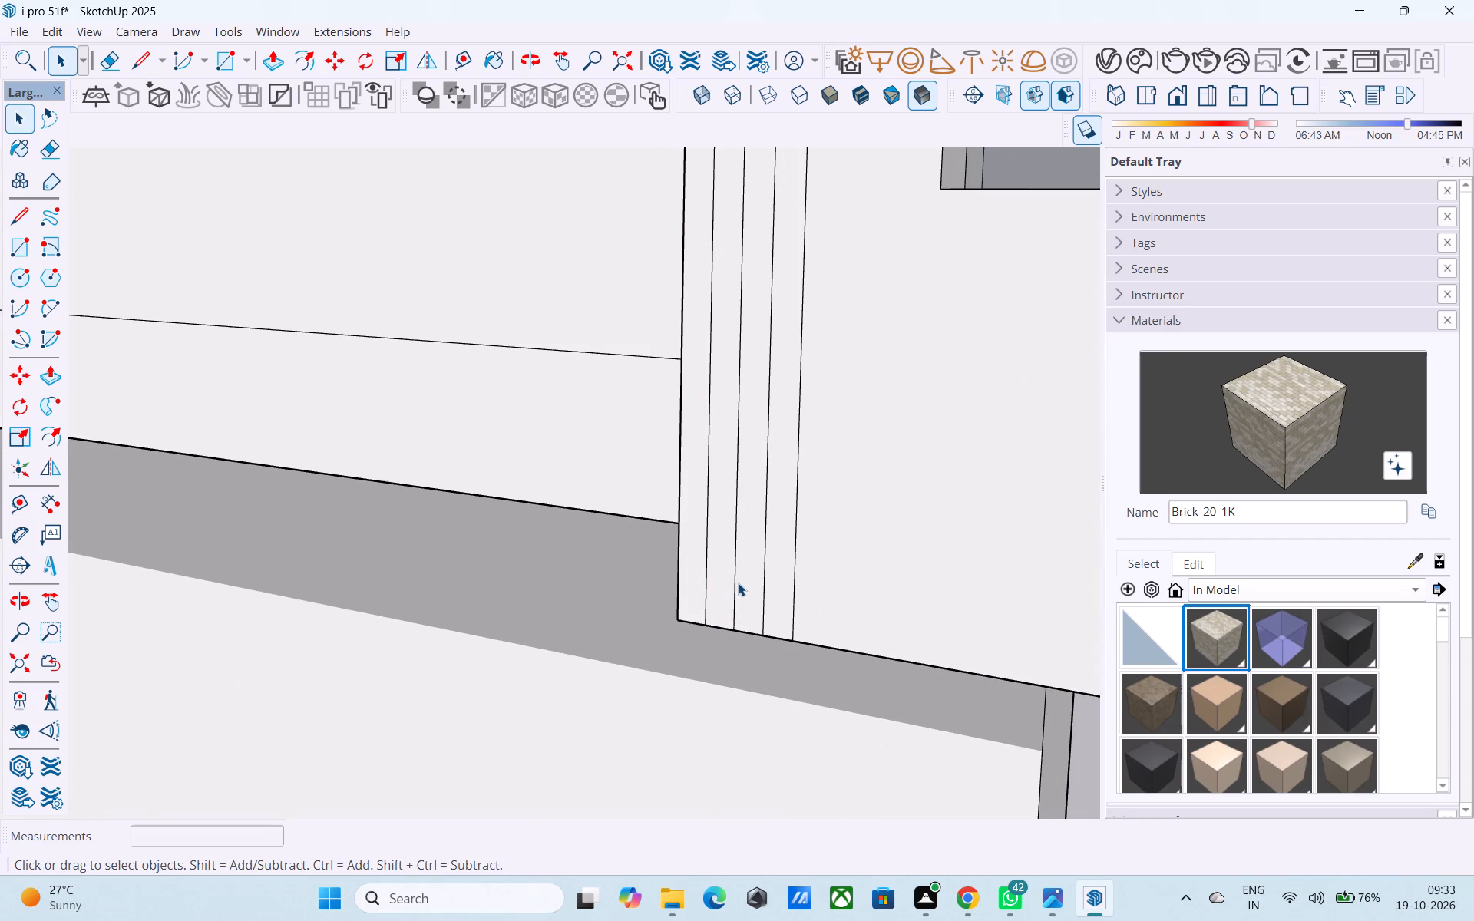
Pull two alternate narrow strips of the divided column face outward by 3" to form slim vertical ribs.
middle_drag(738, 583, 730, 750)
scroll(728, 745, down, 5)
scroll(715, 566, down, 3)
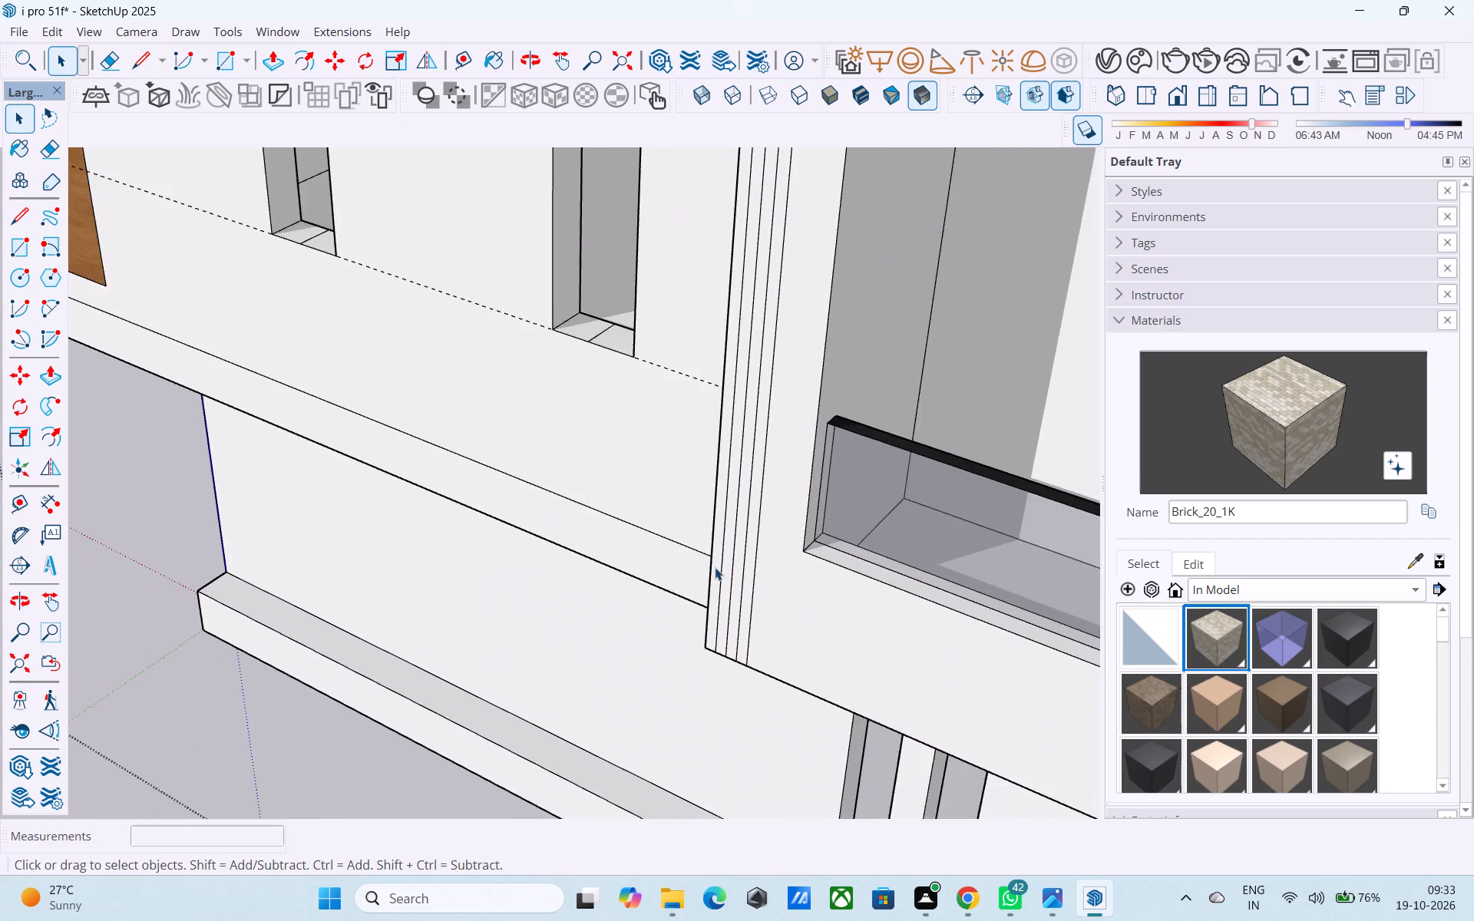
middle_drag(716, 570, 730, 646)
scroll(778, 563, down, 5)
scroll(769, 586, up, 7)
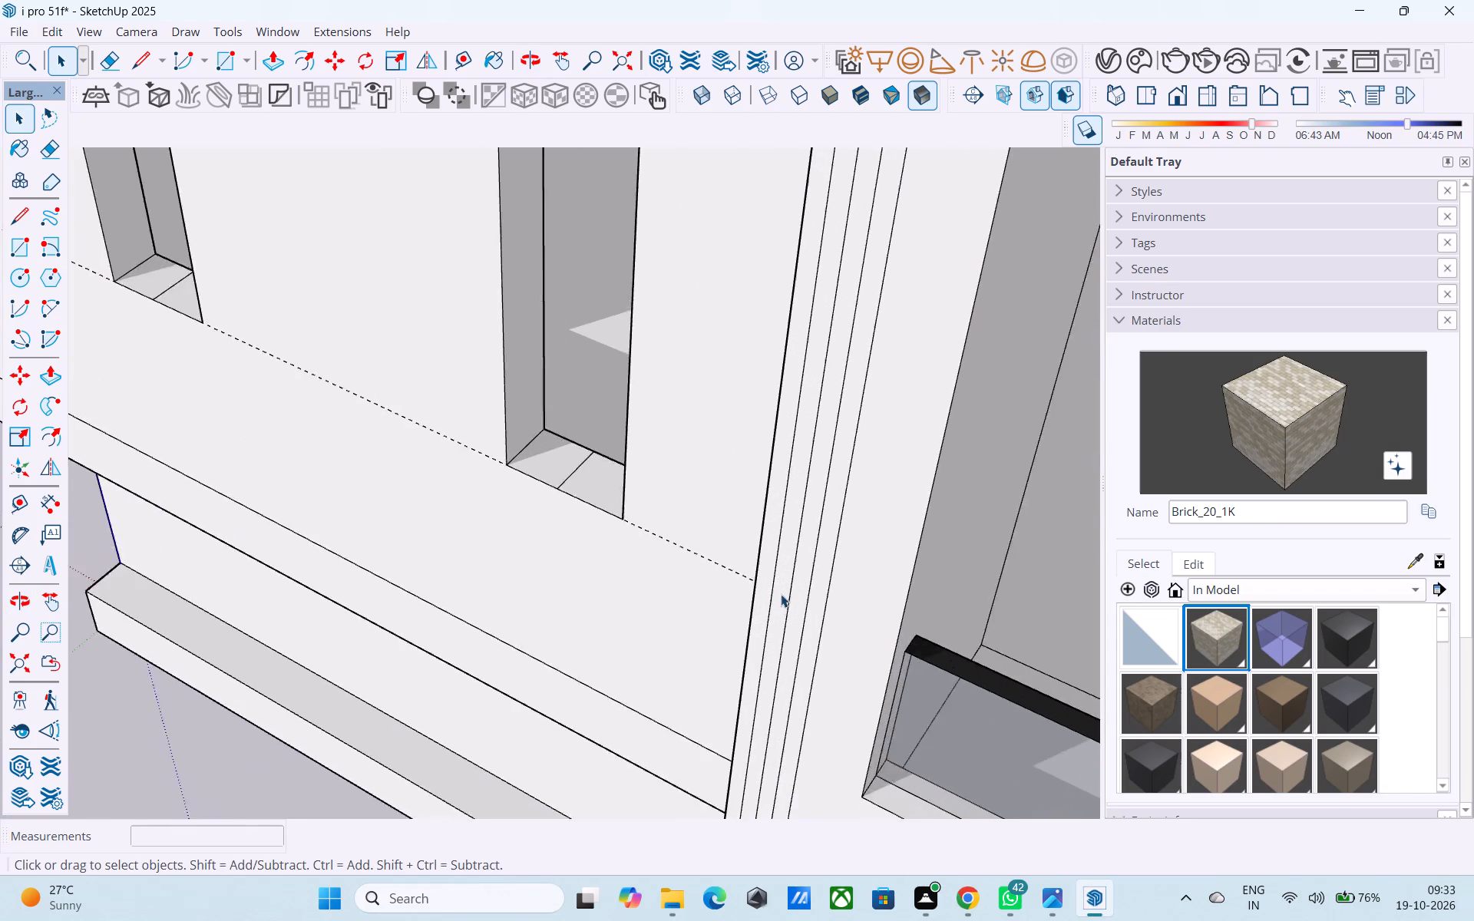
scroll(781, 594, up, 7)
click(778, 590)
key(p)
click(778, 589)
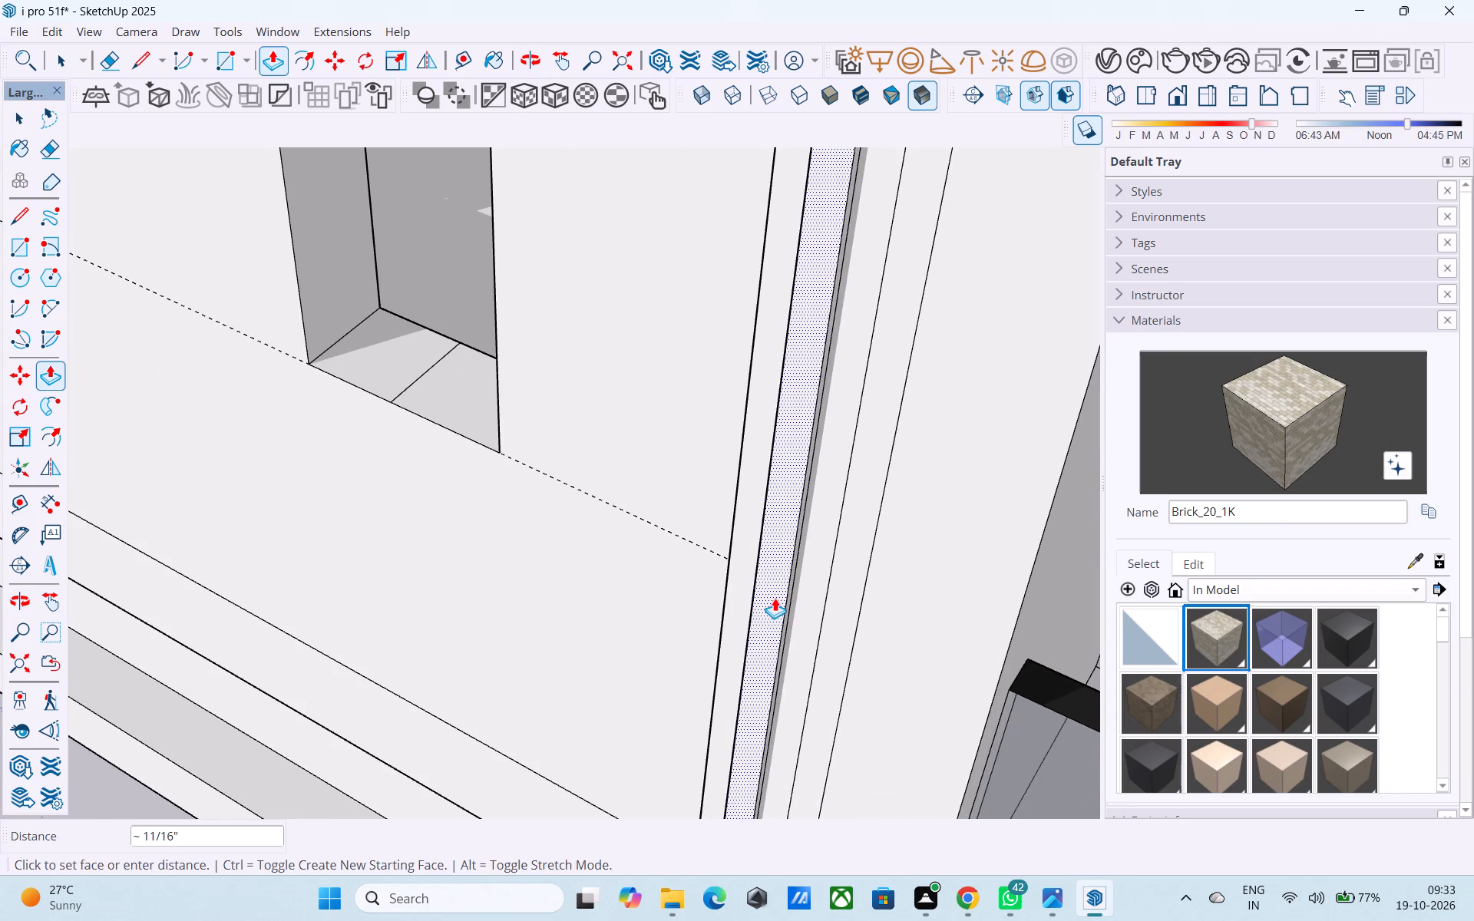
text(3")
key(Return)
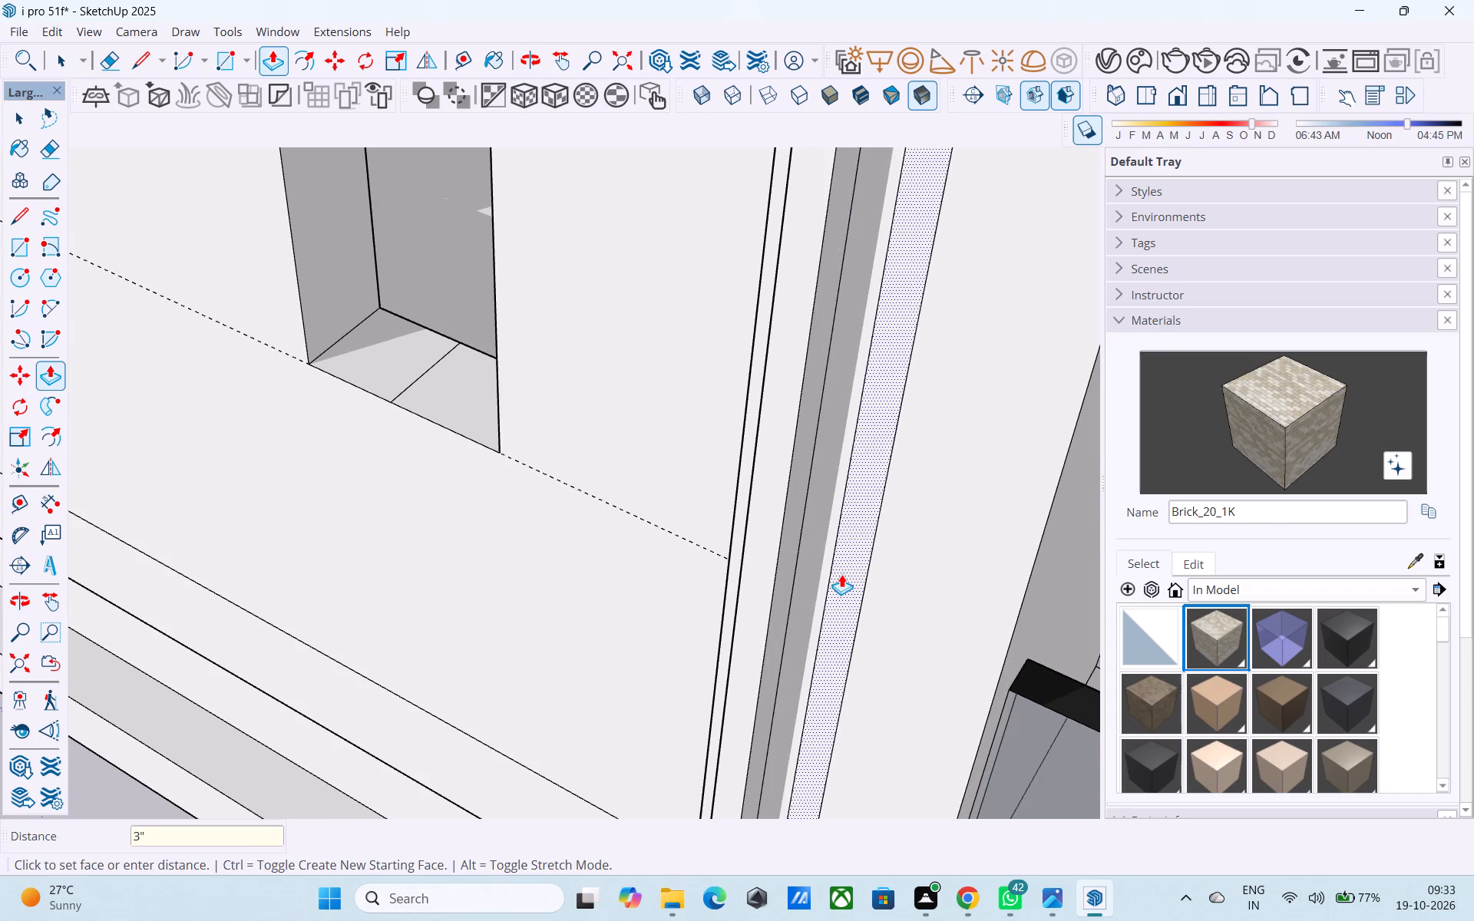
double_click(841, 574)
key(space)
Save the model with the ribbed front column.
scroll(775, 598, down, 17)
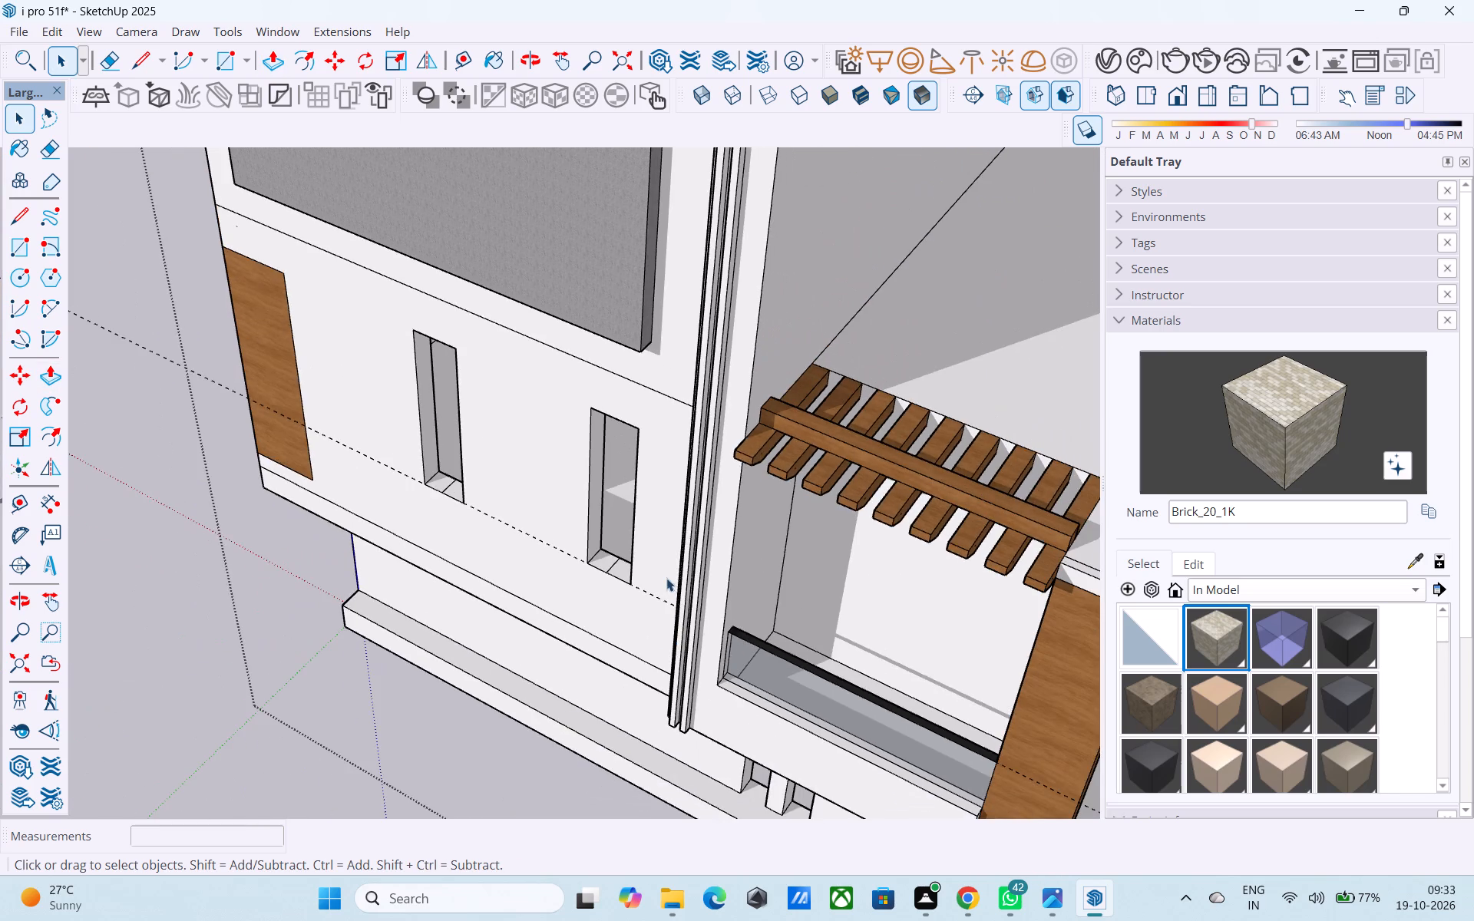
middle_drag(643, 541, 600, 512)
scroll(593, 492, down, 9)
middle_drag(698, 596, 652, 553)
scroll(652, 553, down, 1)
middle_drag(652, 553, 661, 604)
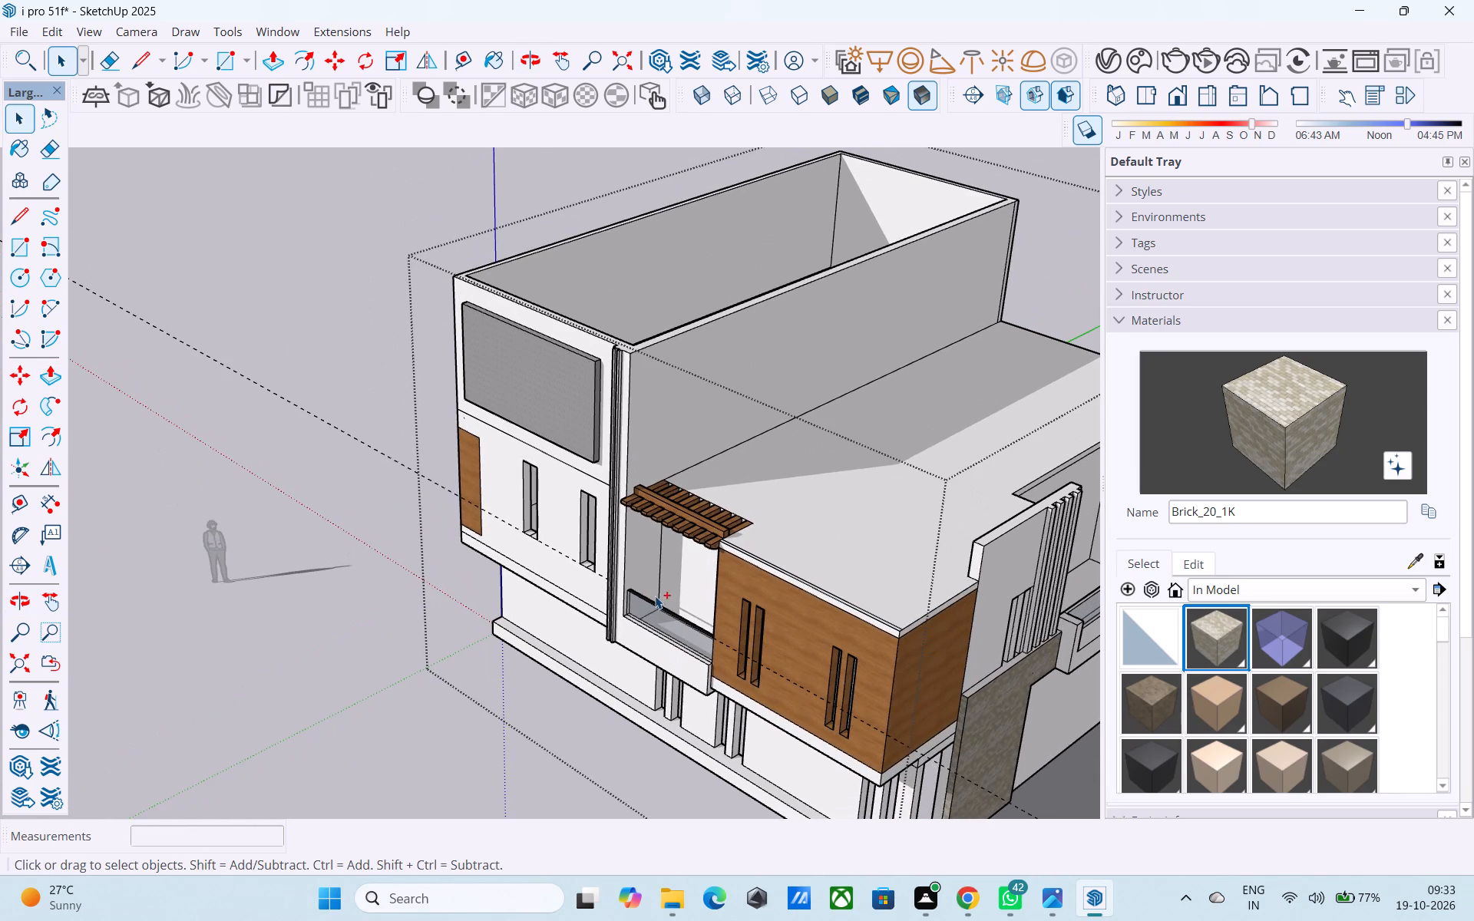
key(ctrl+s)
click(653, 585)
Examine the ribbed column and the whole house from the front, side, above and below.
scroll(654, 585, down, 4)
middle_drag(654, 585, 658, 547)
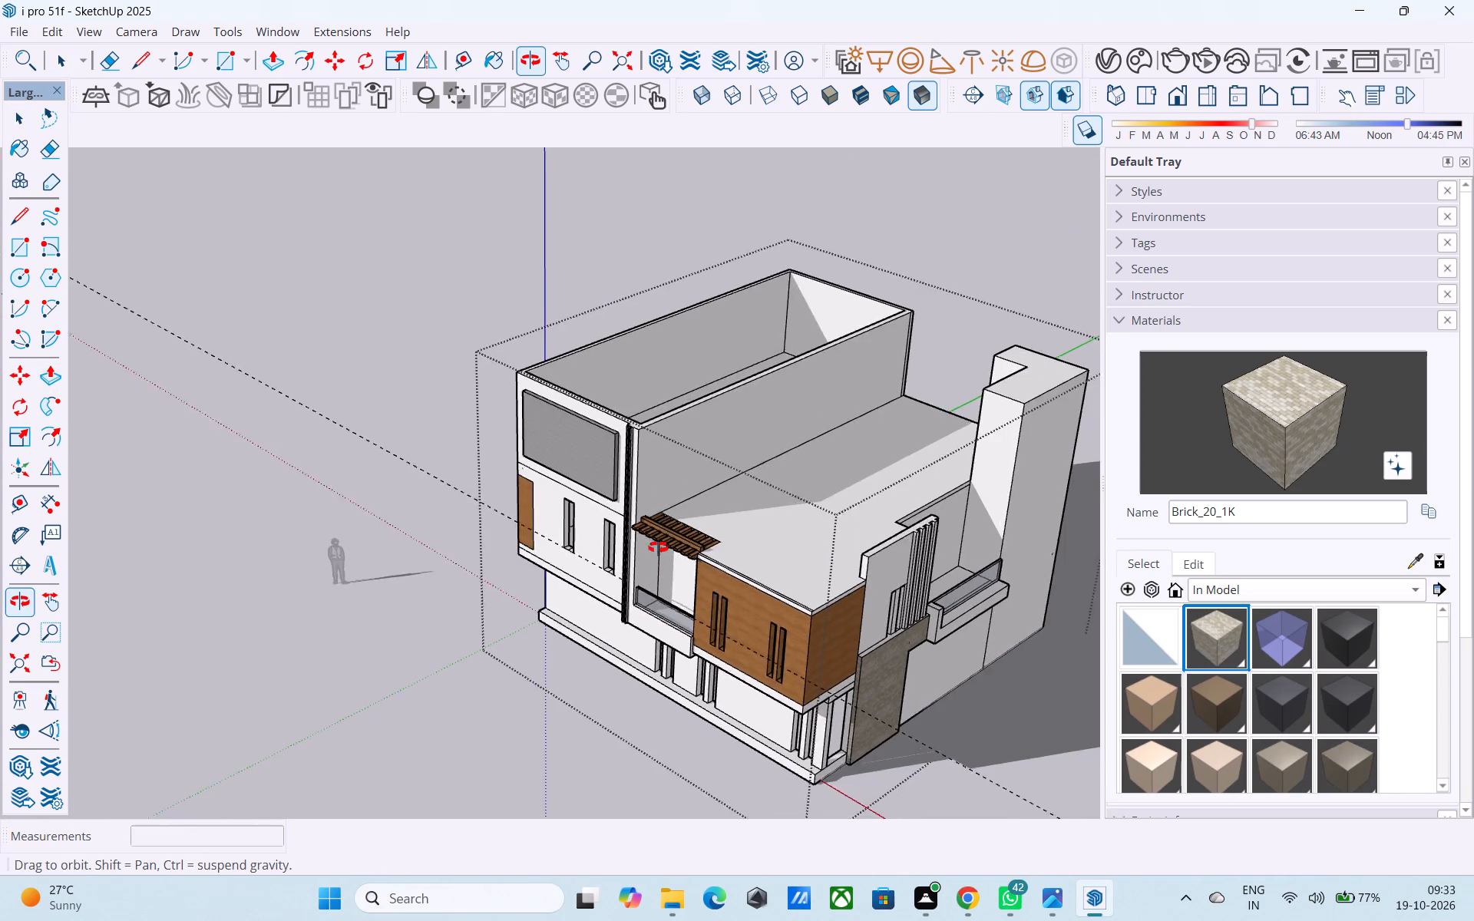
middle_drag(658, 547, 670, 361)
scroll(670, 361, up, 11)
scroll(653, 322, down, 12)
middle_click(630, 307)
middle_drag(630, 307, 498, 336)
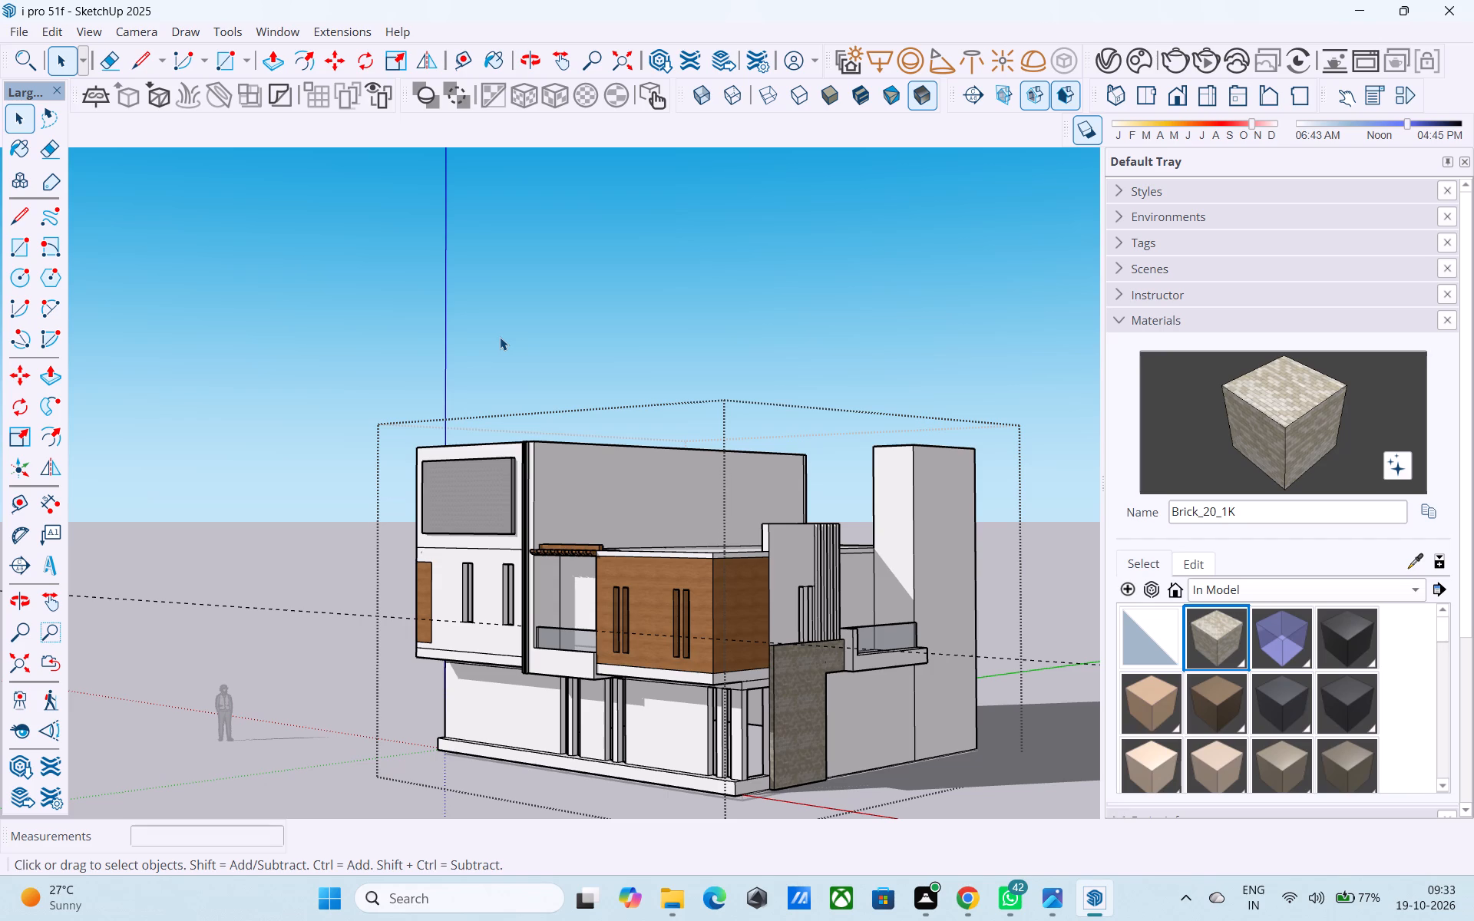
scroll(507, 388, down, 2)
middle_drag(507, 388, 491, 382)
middle_drag(483, 387, 470, 387)
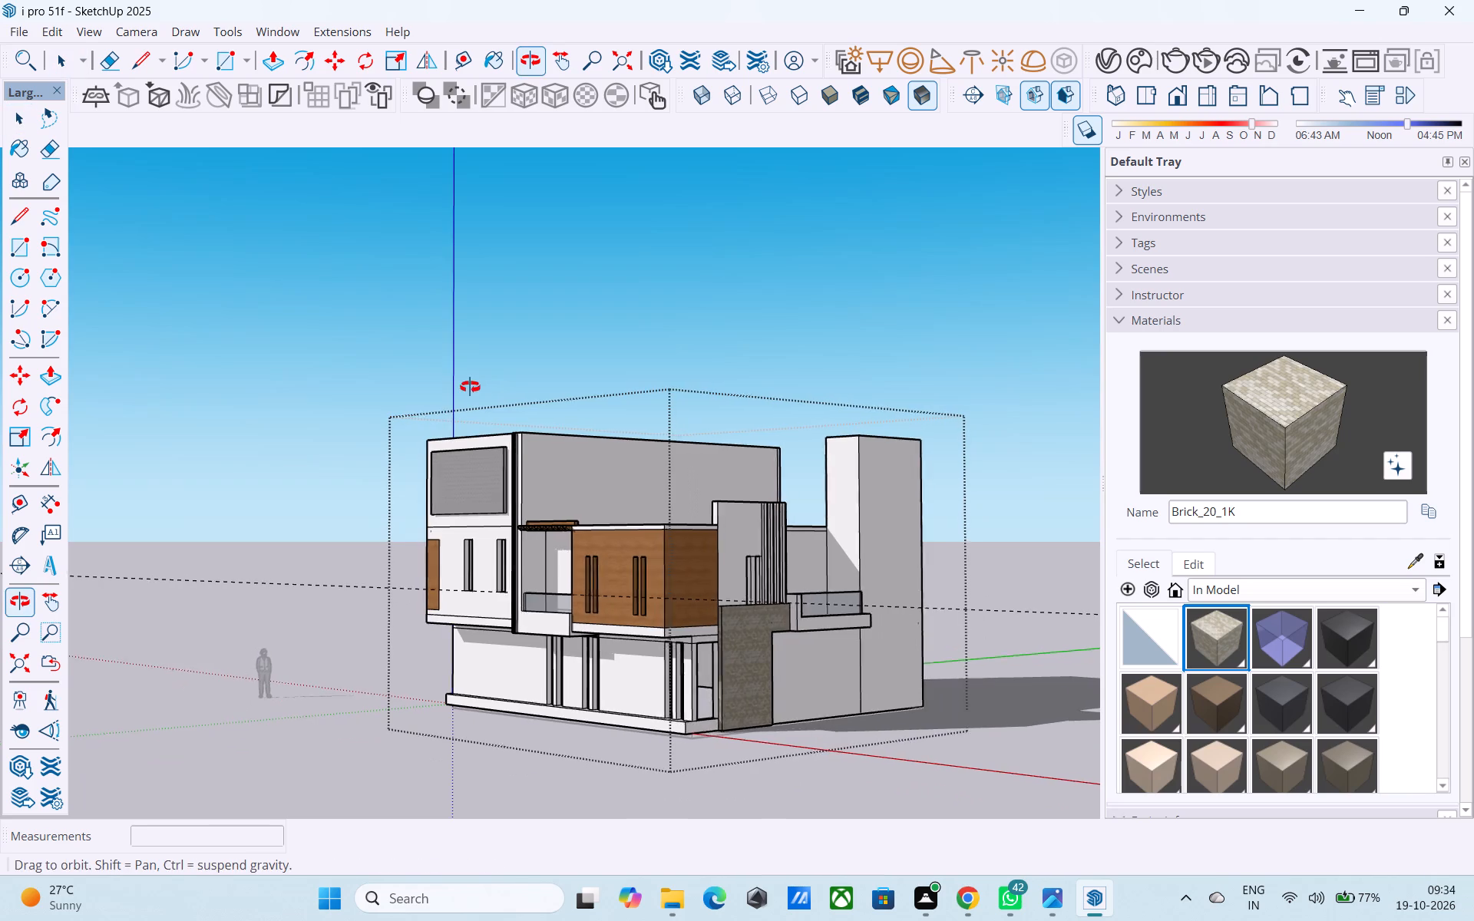
middle_drag(470, 387, 459, 402)
middle_drag(454, 406, 431, 411)
middle_drag(431, 413, 350, 519)
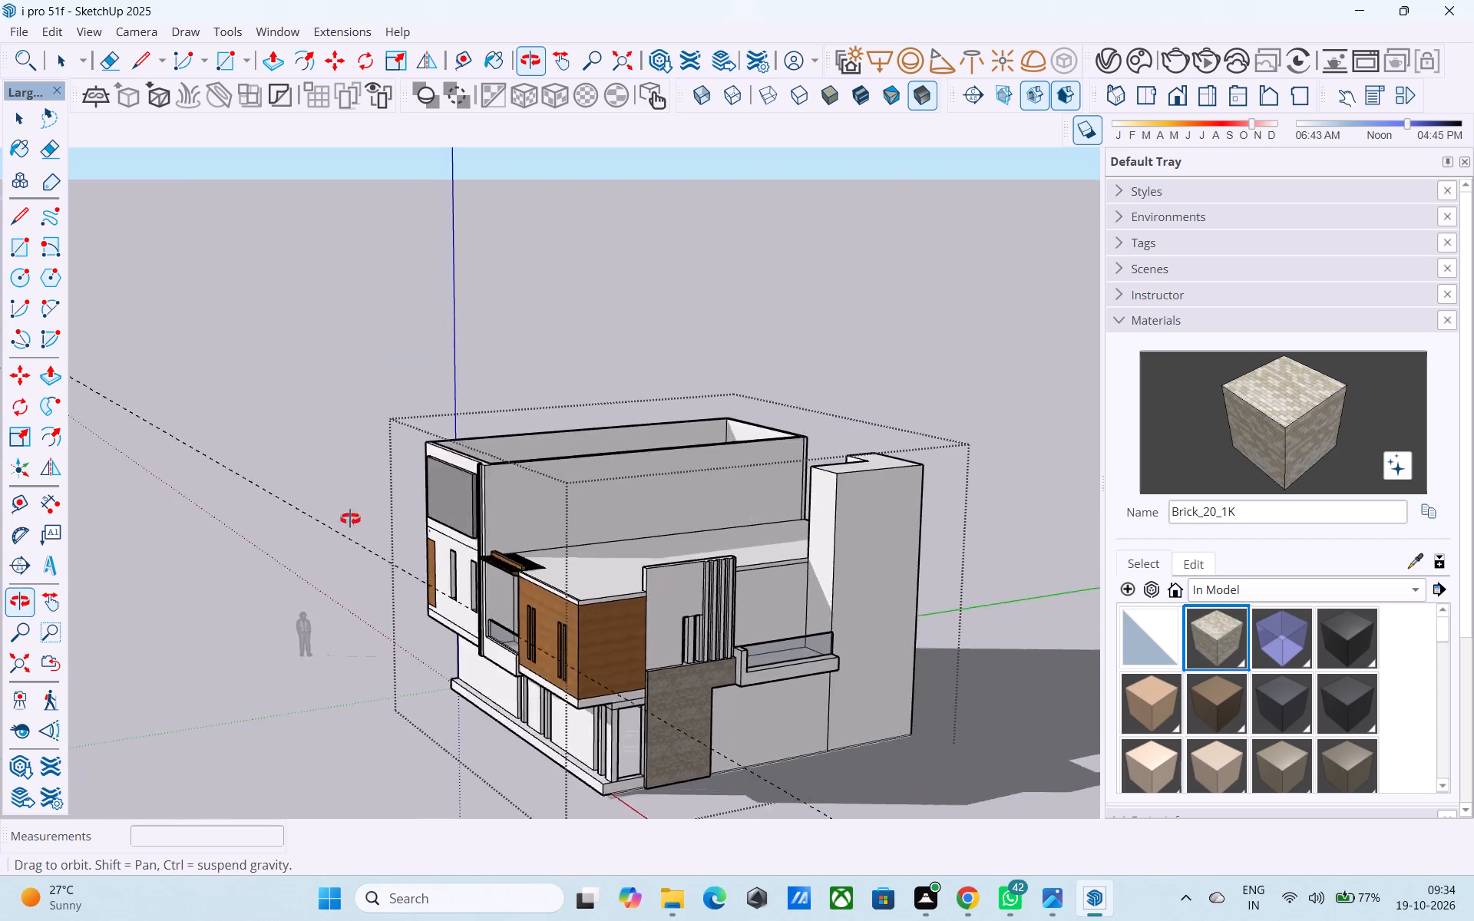
middle_drag(350, 519, 224, 652)
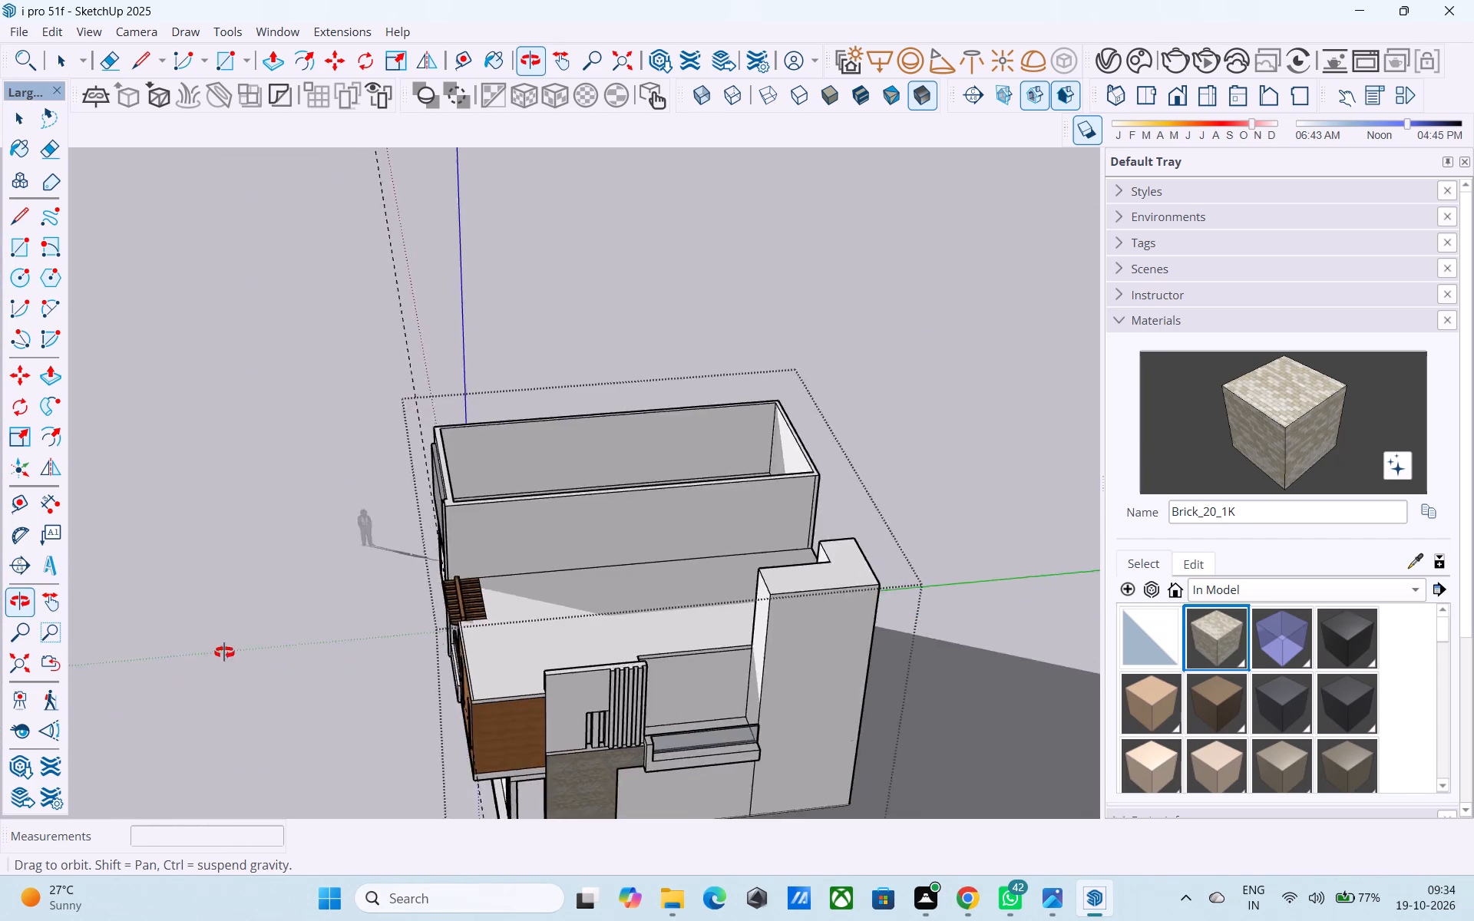
middle_drag(224, 652, 332, 385)
scroll(578, 550, up, 3)
middle_drag(711, 608, 630, 617)
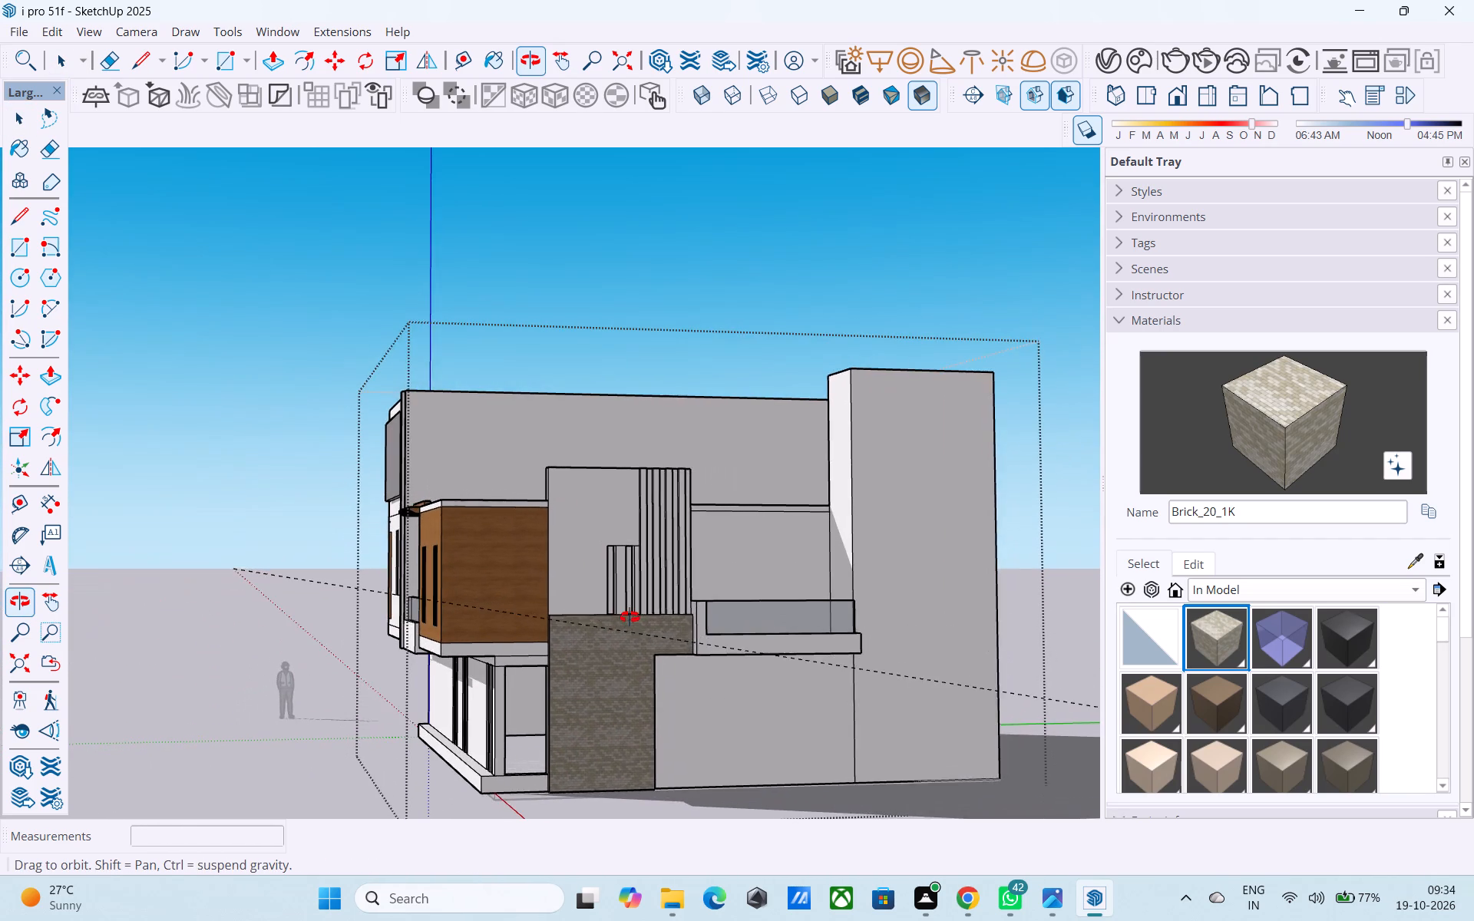
middle_drag(630, 617, 633, 619)
middle_drag(634, 619, 992, 518)
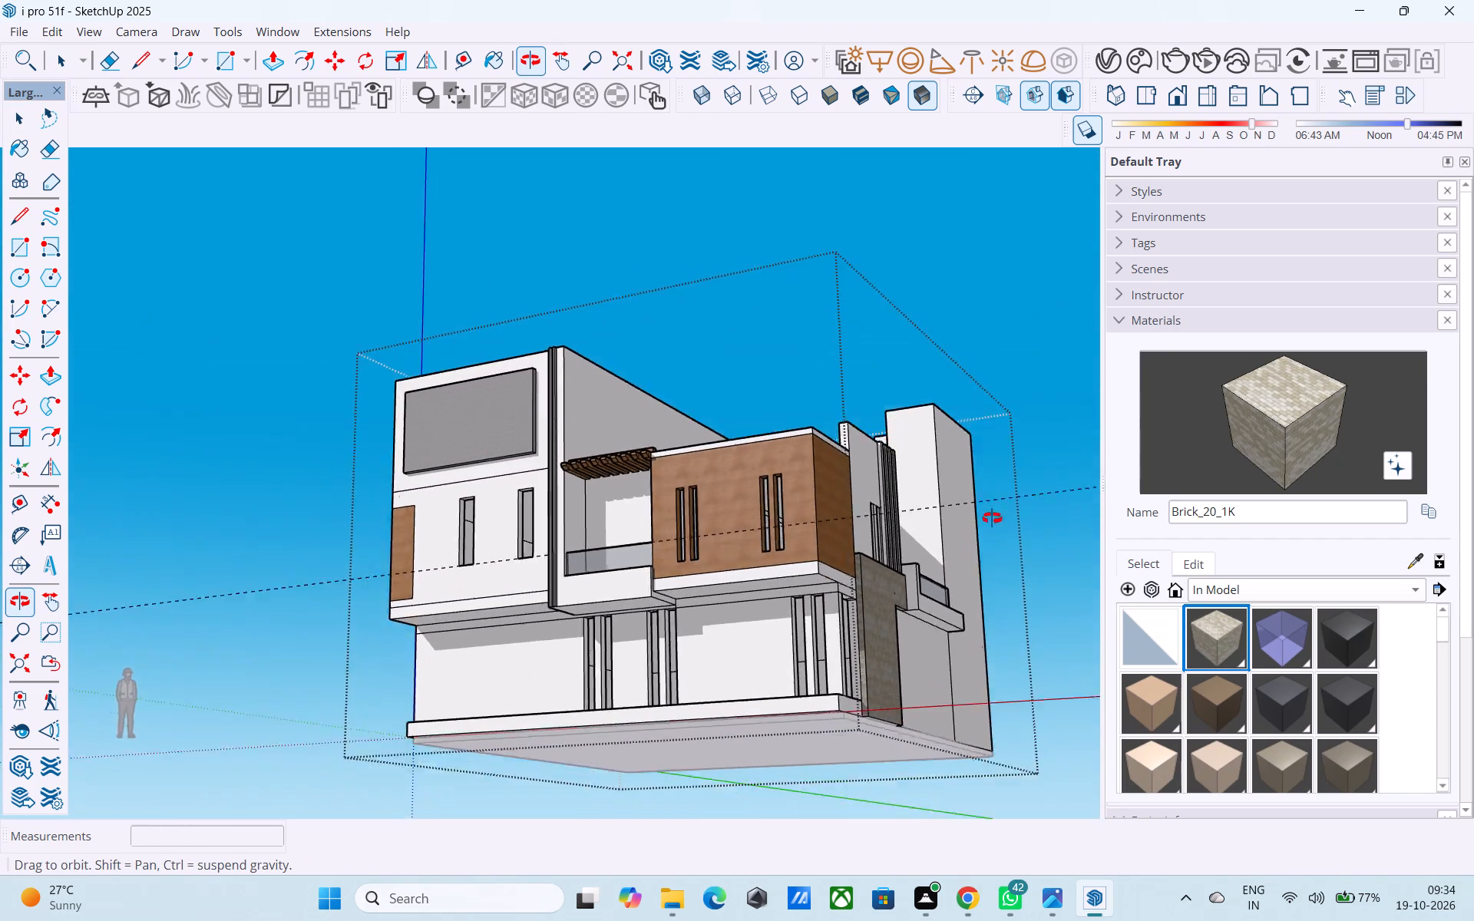
middle_drag(992, 518, 975, 547)
middle_drag(551, 708, 695, 712)
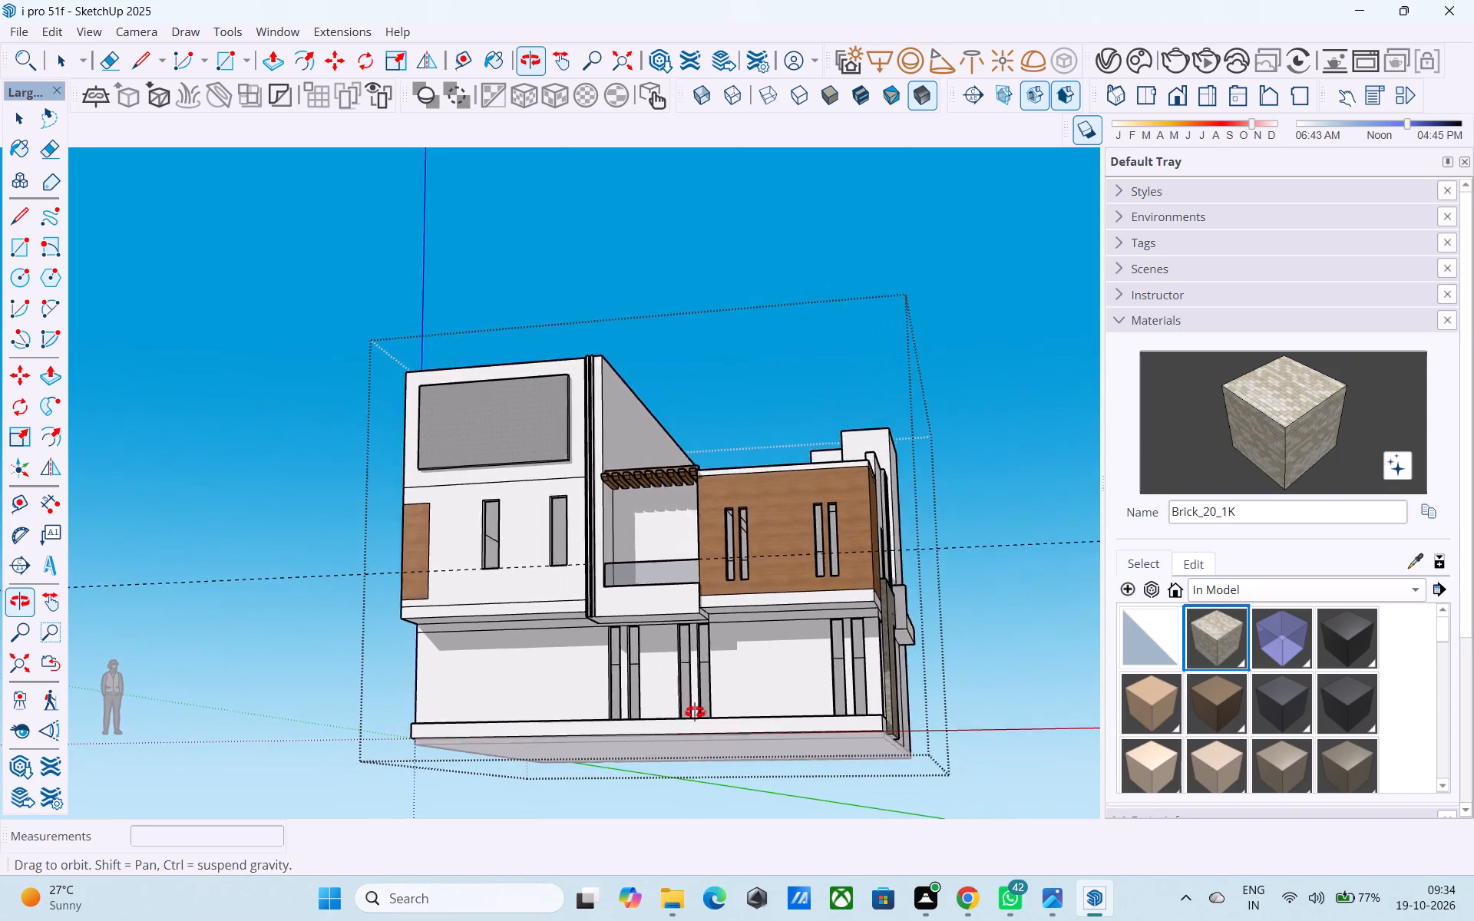
middle_drag(695, 712, 761, 720)
scroll(778, 717, up, 3)
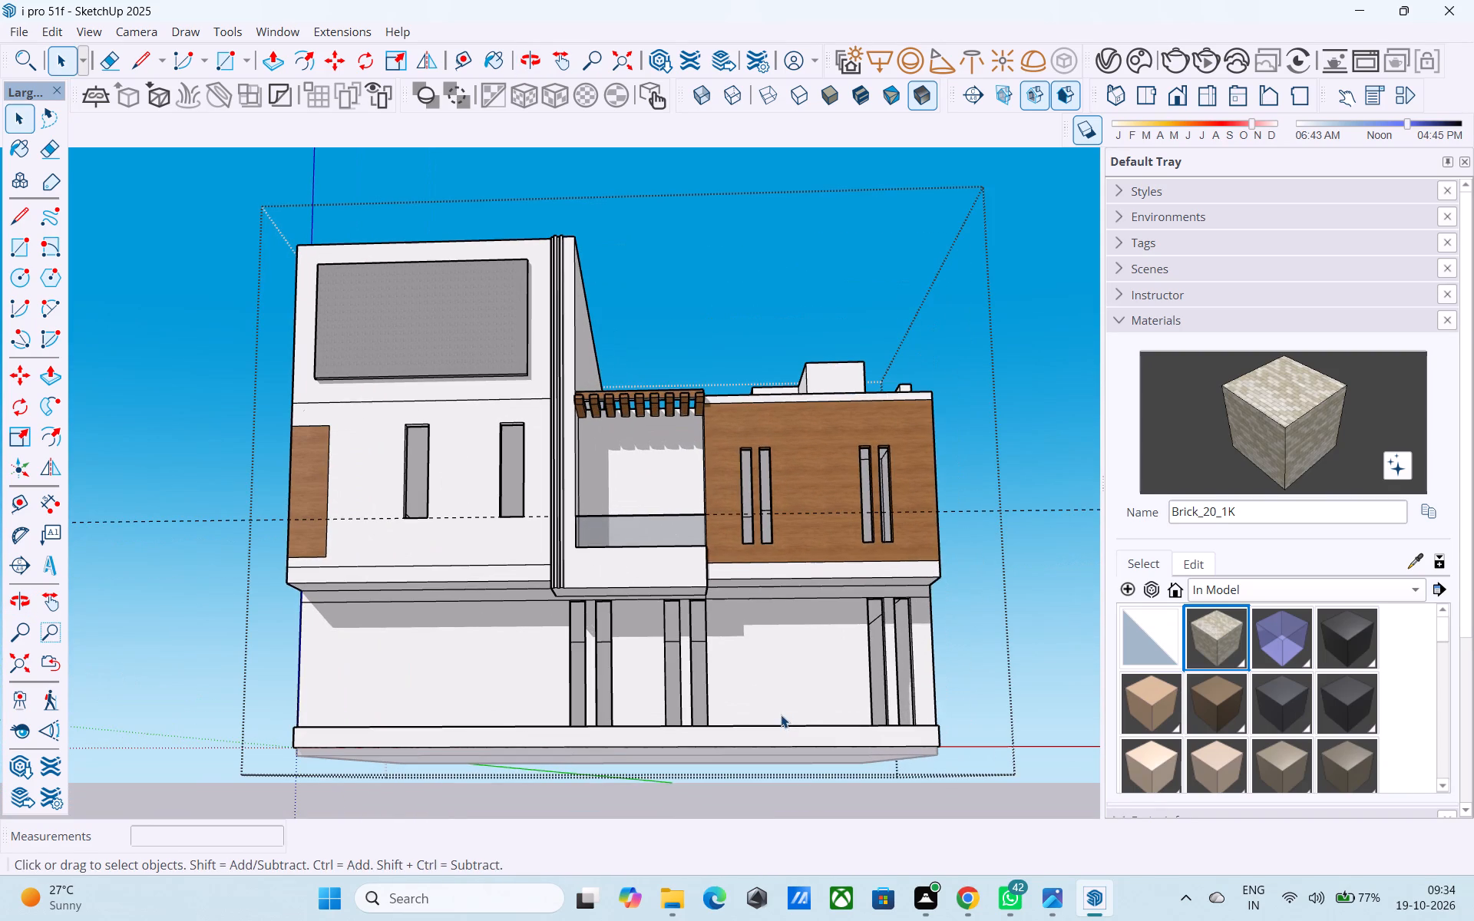
middle_drag(722, 723, 712, 727)
scroll(710, 727, down, 2)
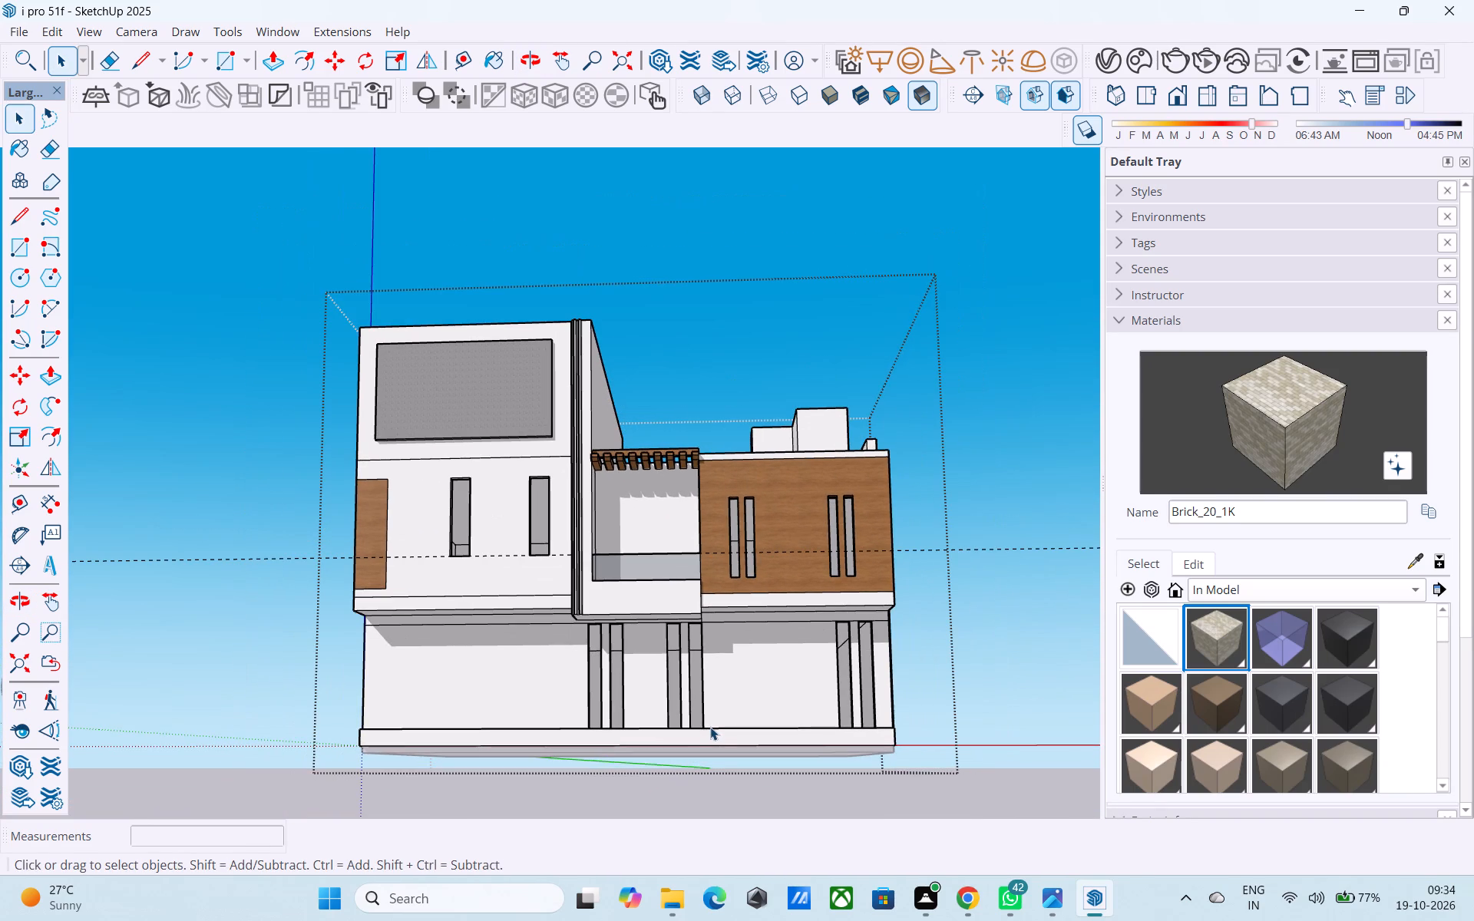
middle_drag(487, 703, 424, 791)
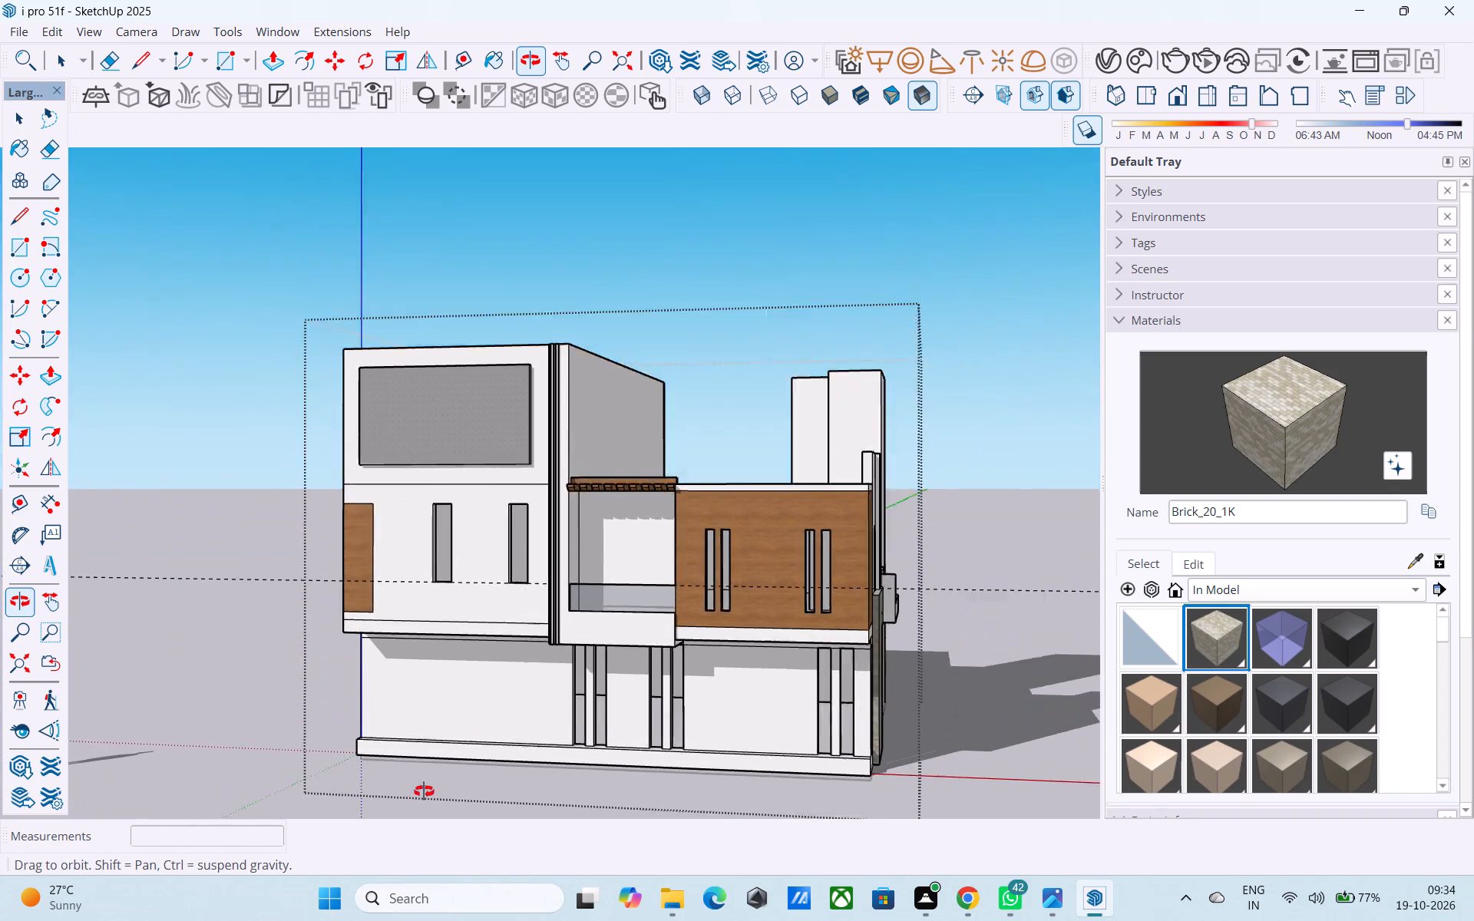
middle_drag(424, 791, 405, 814)
middle_drag(330, 897, 319, 908)
scroll(449, 718, up, 3)
middle_drag(450, 711, 425, 723)
scroll(430, 743, up, 4)
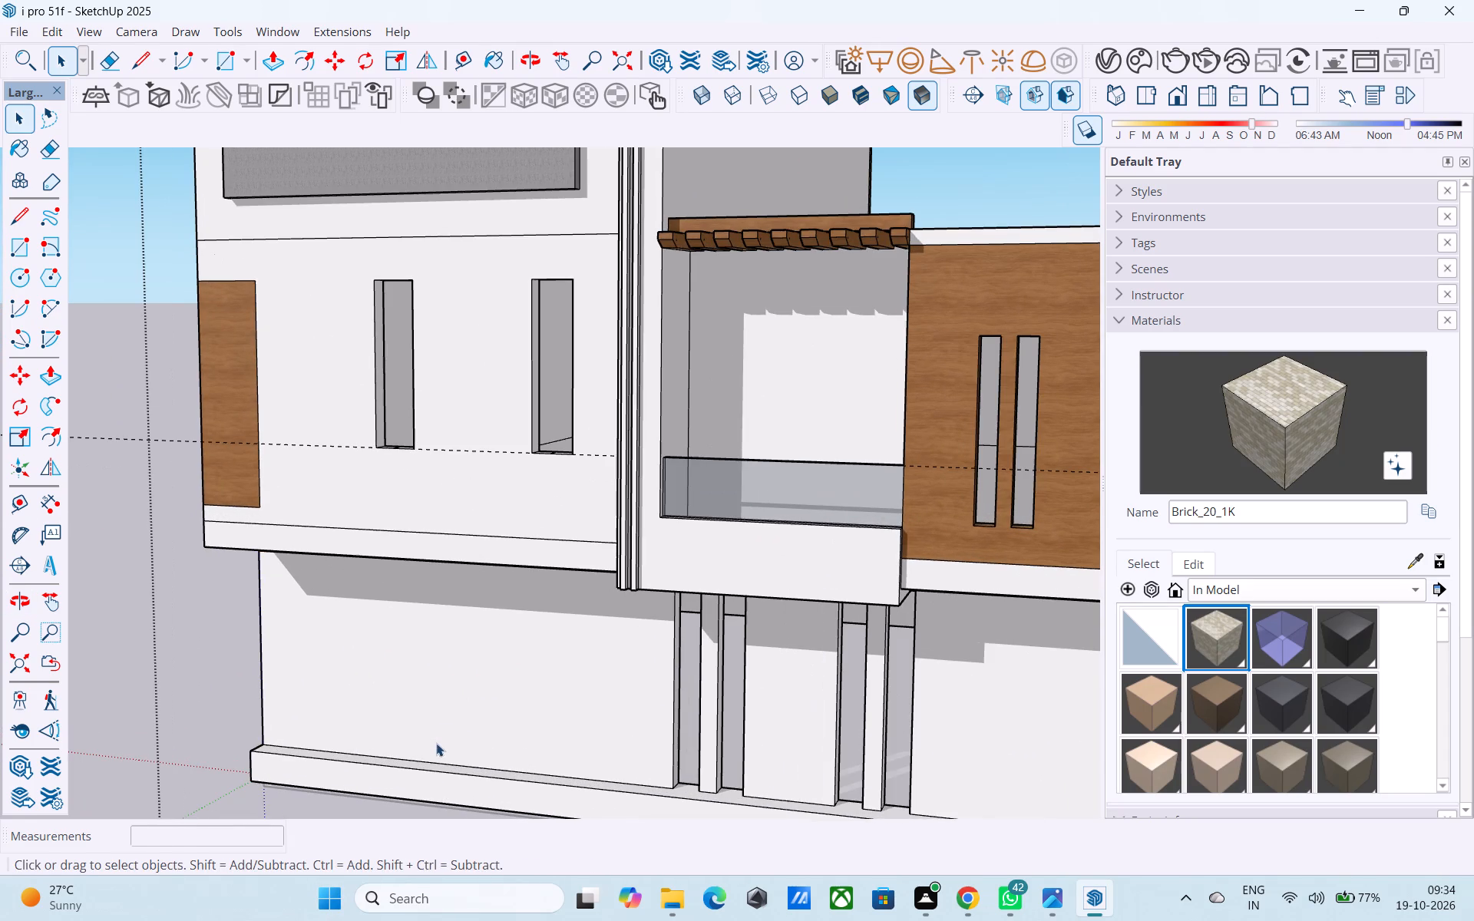
Place a horizontal guide on the blank ground-floor front wall, 3' above its base at the plinth.
key(t)
click(435, 758)
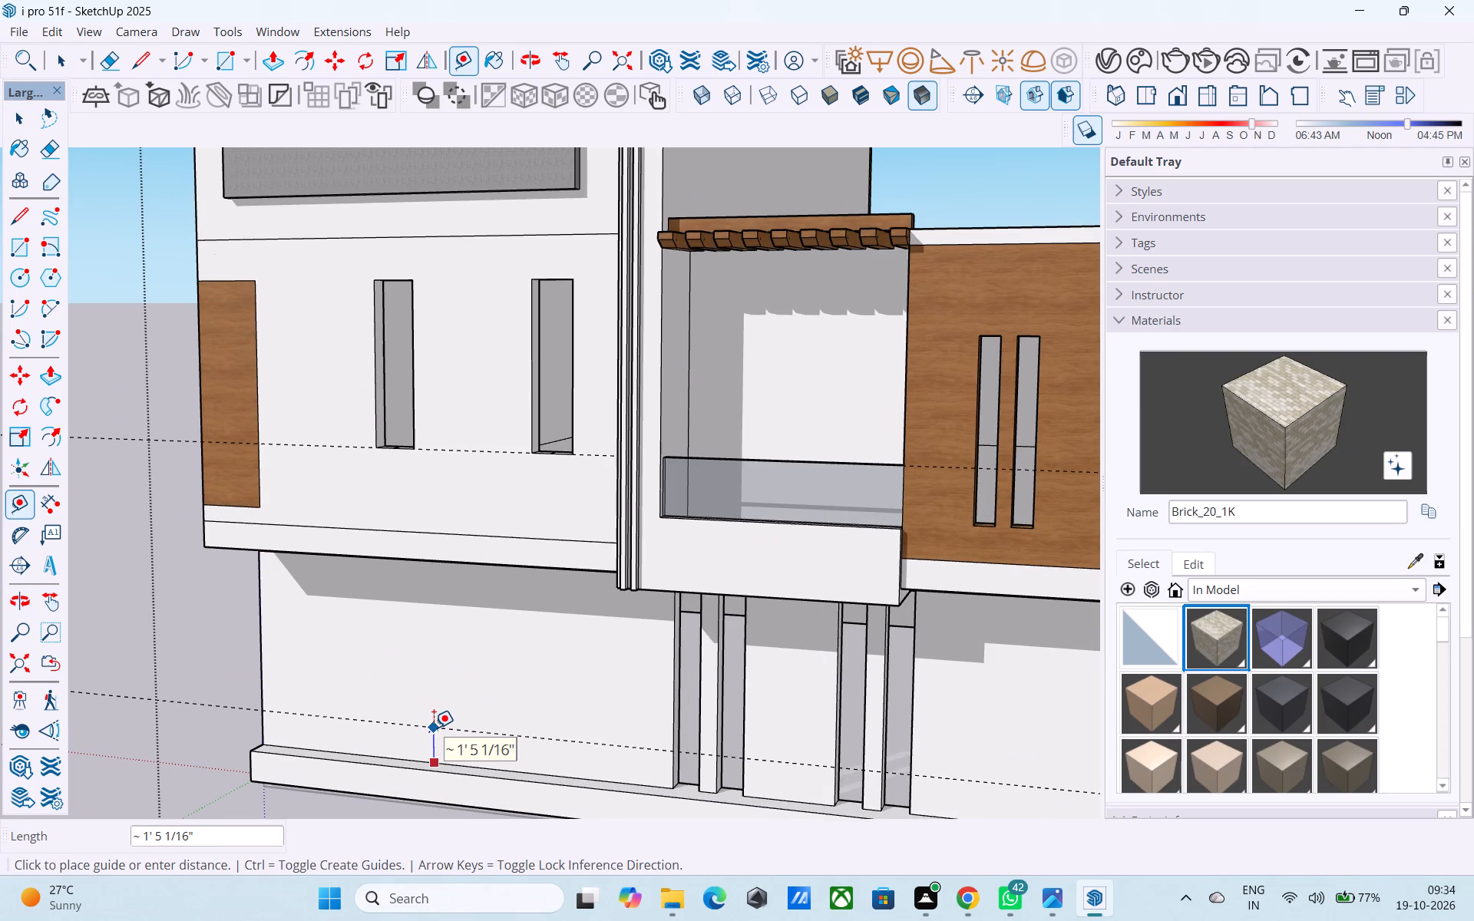
text(3')
key(Return)
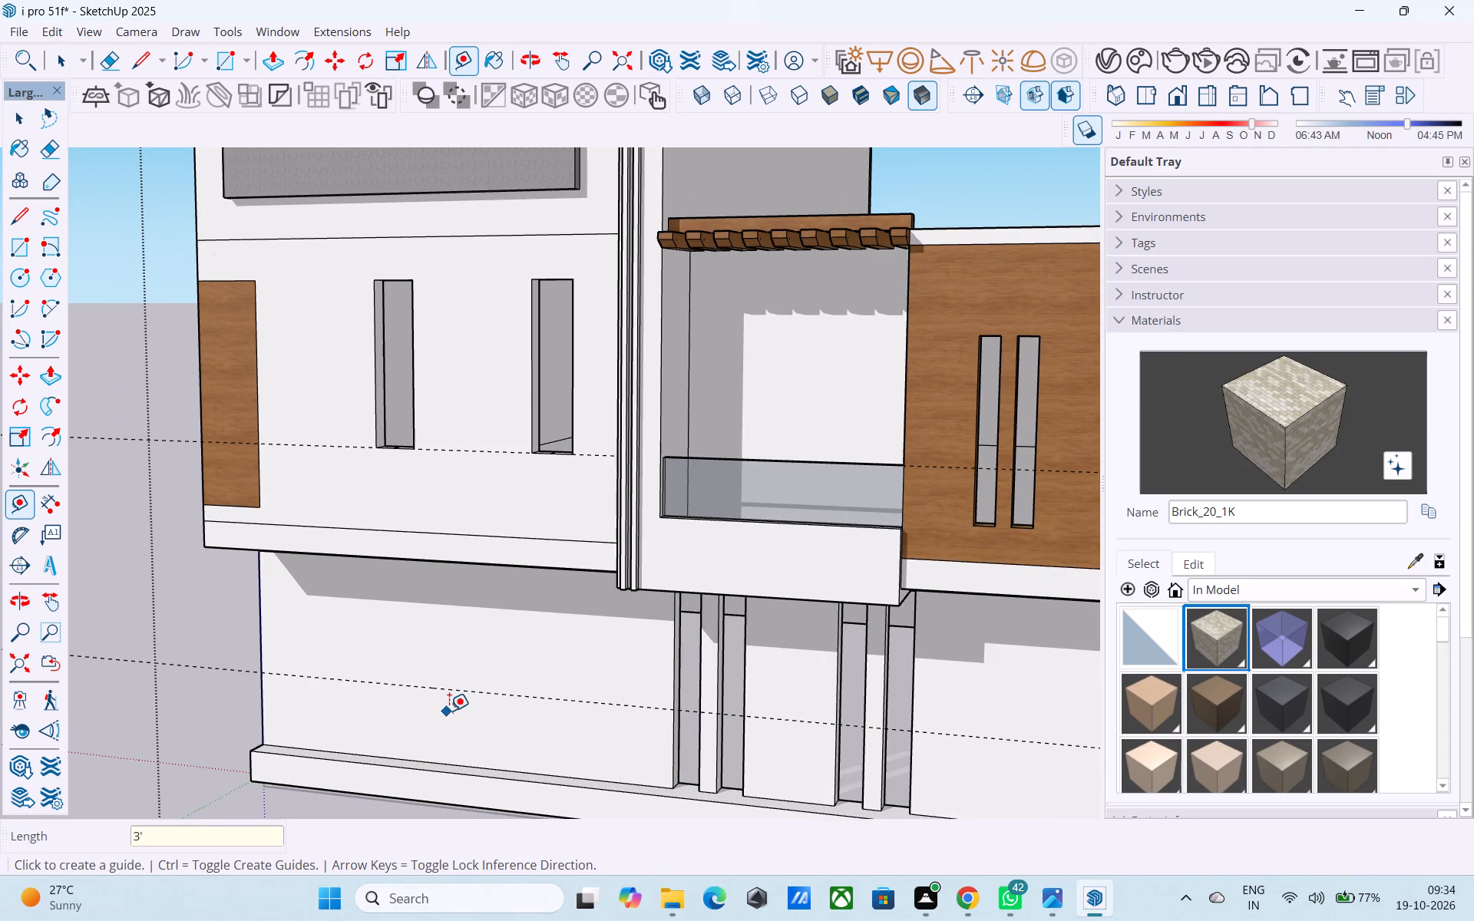
Place a vertical guide on the blank ground-floor wall, 4' from its edge at the first tall recessed strip.
scroll(441, 711, down, 2)
middle_drag(443, 706, 436, 675)
scroll(441, 672, up, 2)
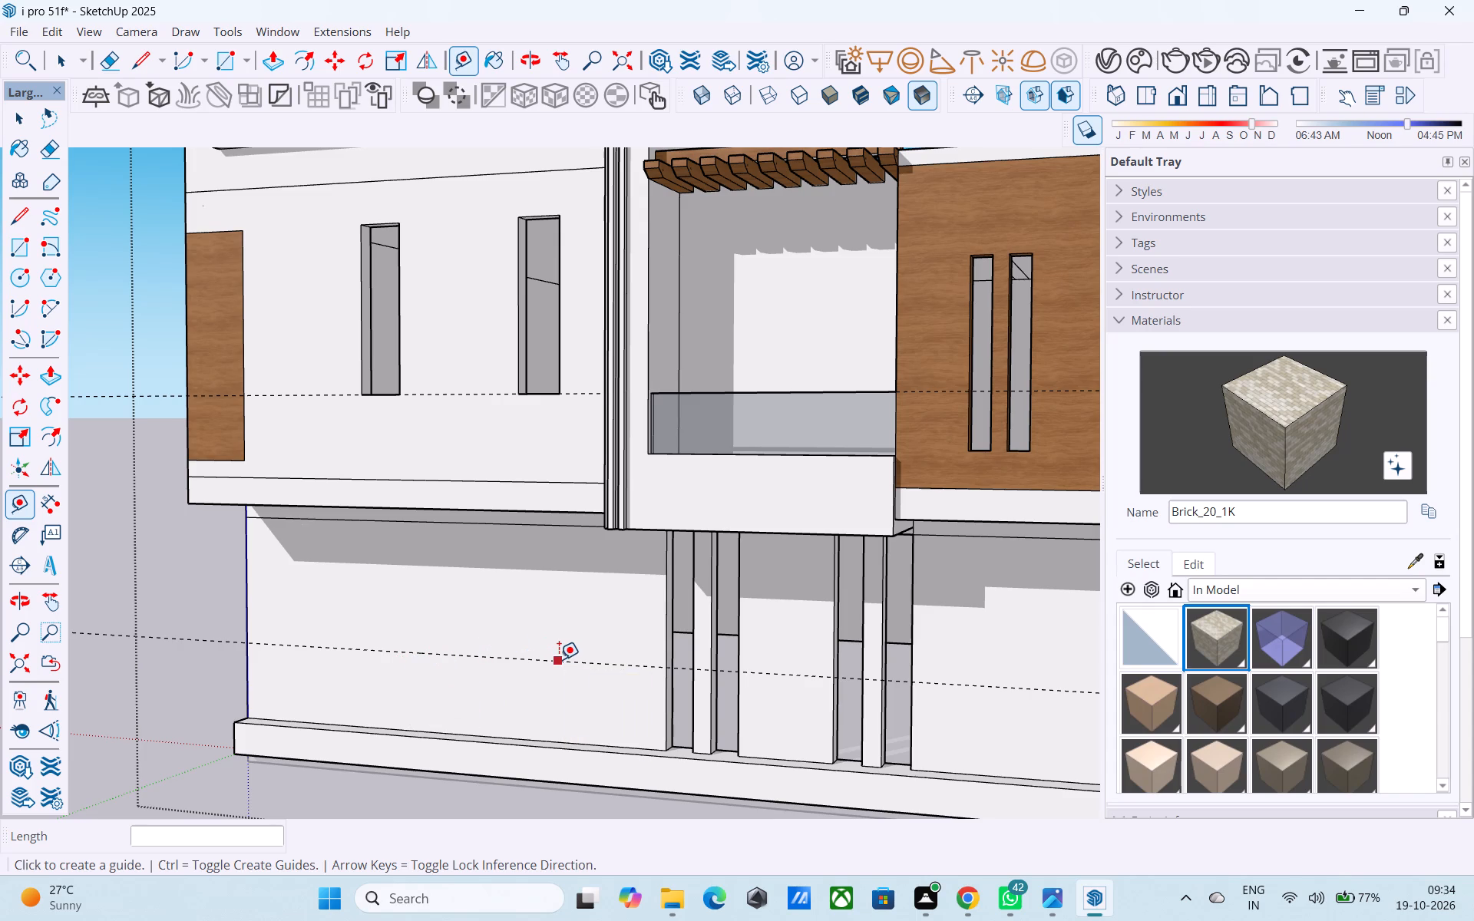
key(r)
key(space)
key(t)
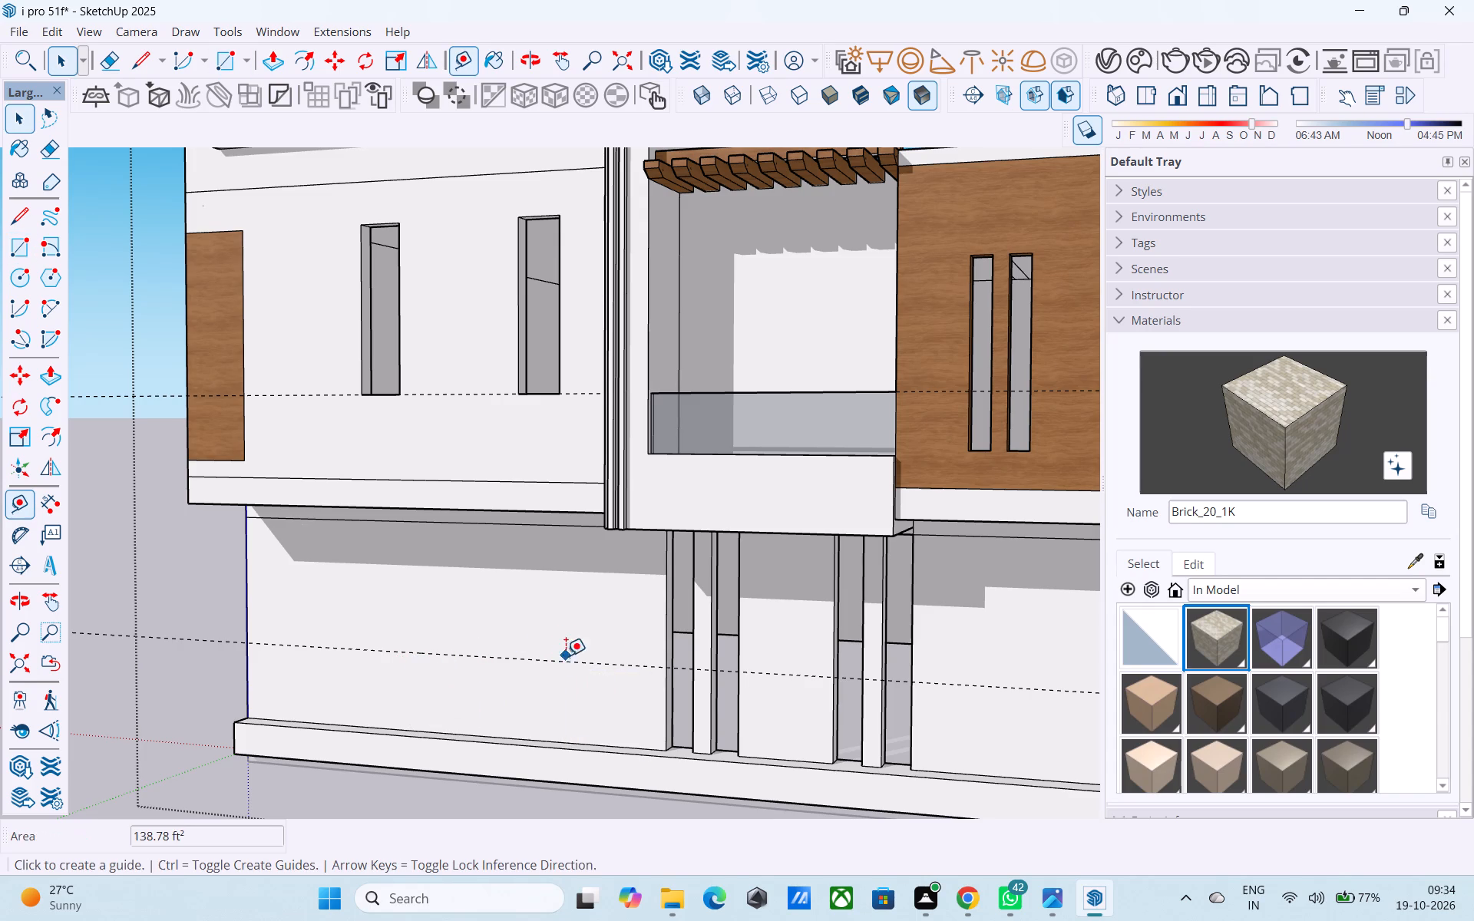
click(668, 616)
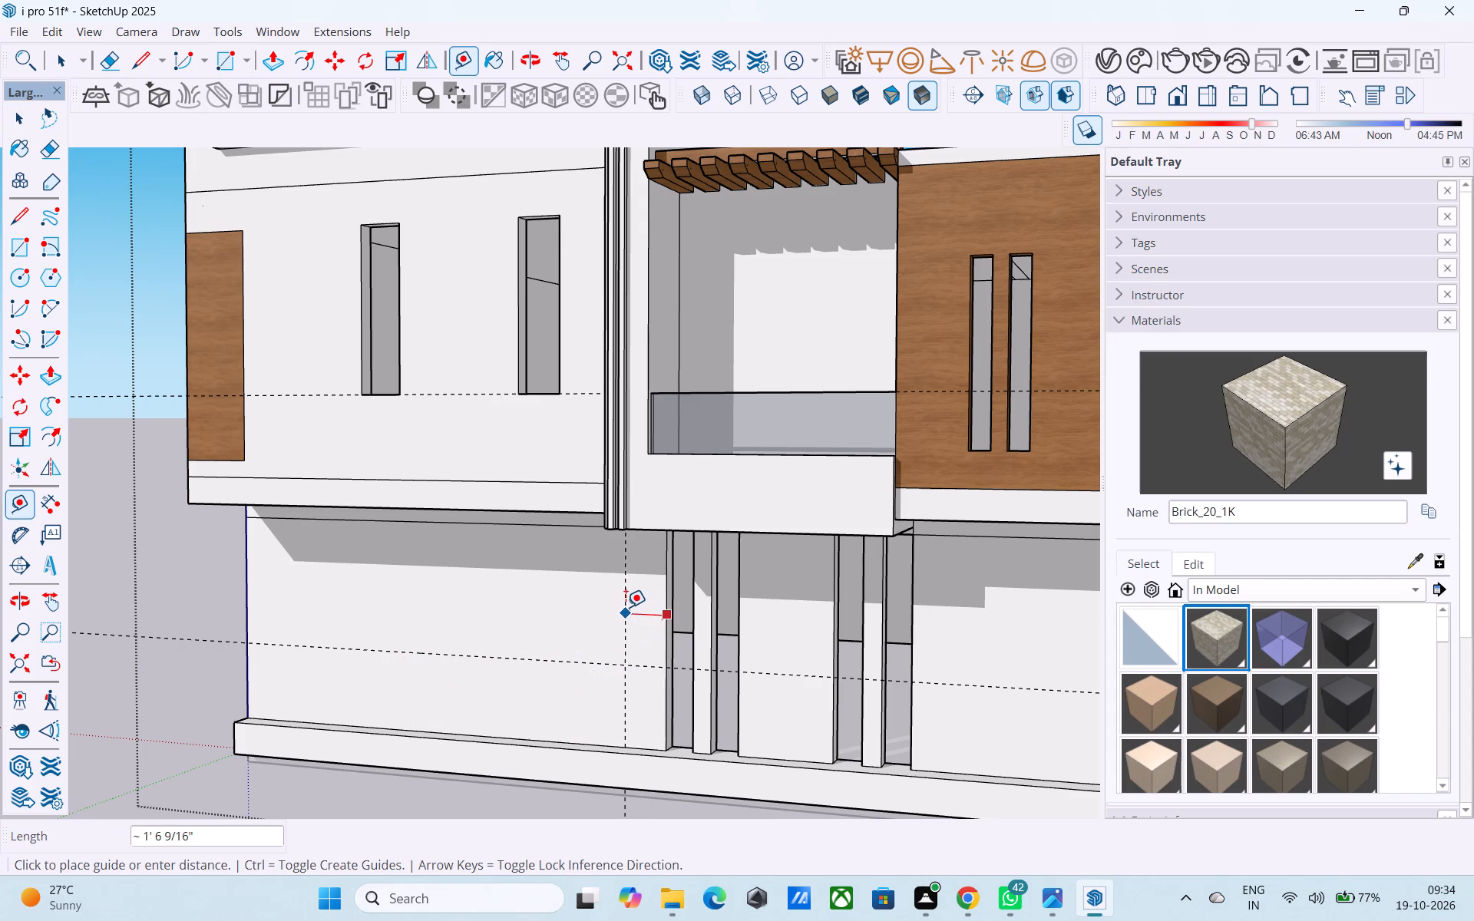
text(4')
key(Return)
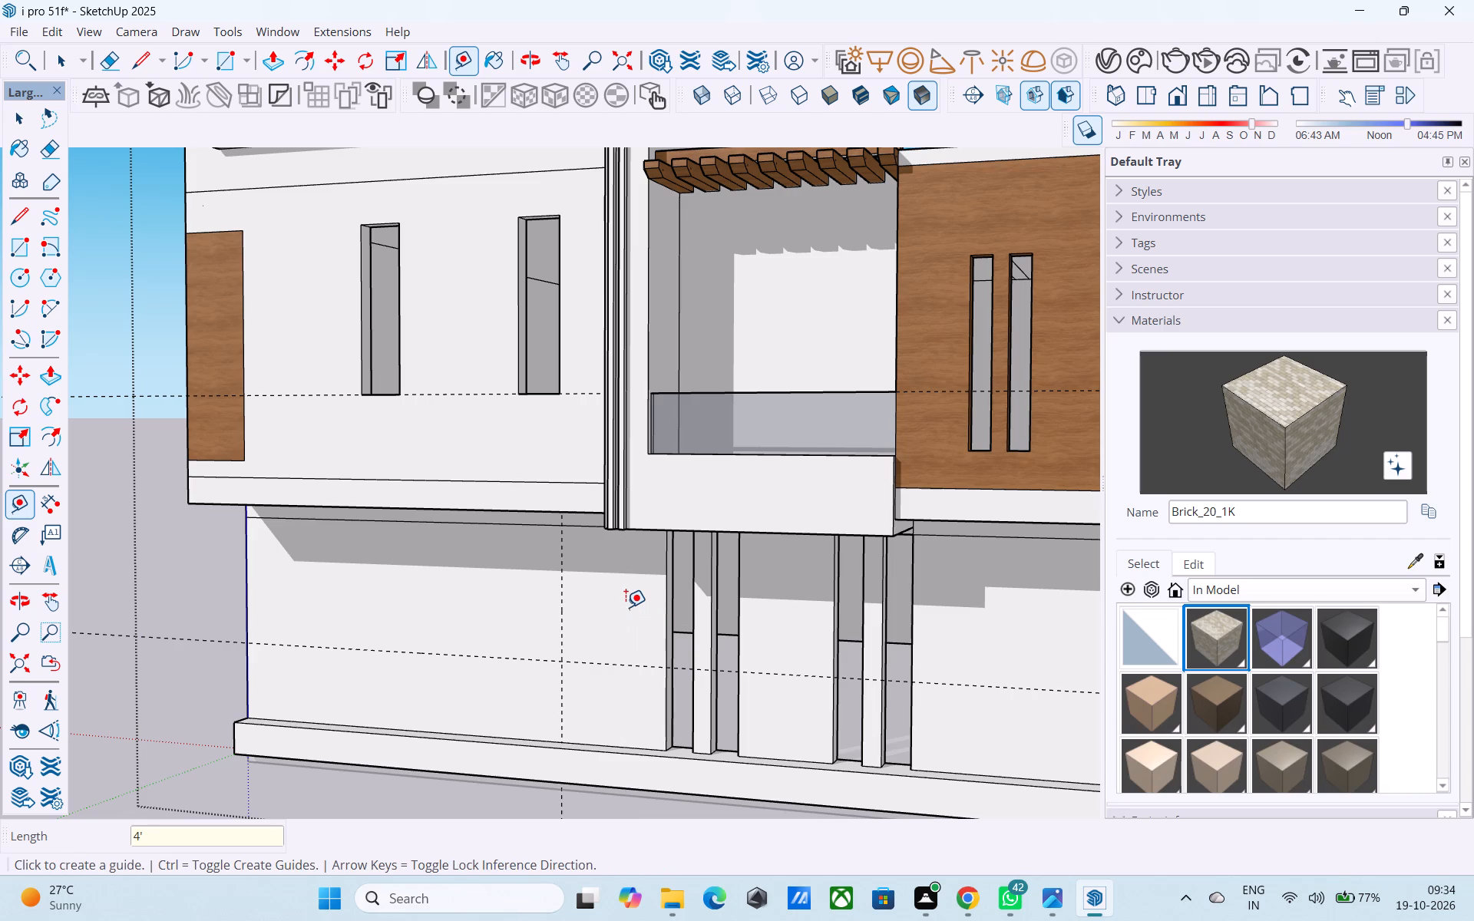
Draw a rectangle 8" wide and 6' tall on the ground-floor wall, upward from the guides' intersection and extending toward the brown-panel corner.
key(r)
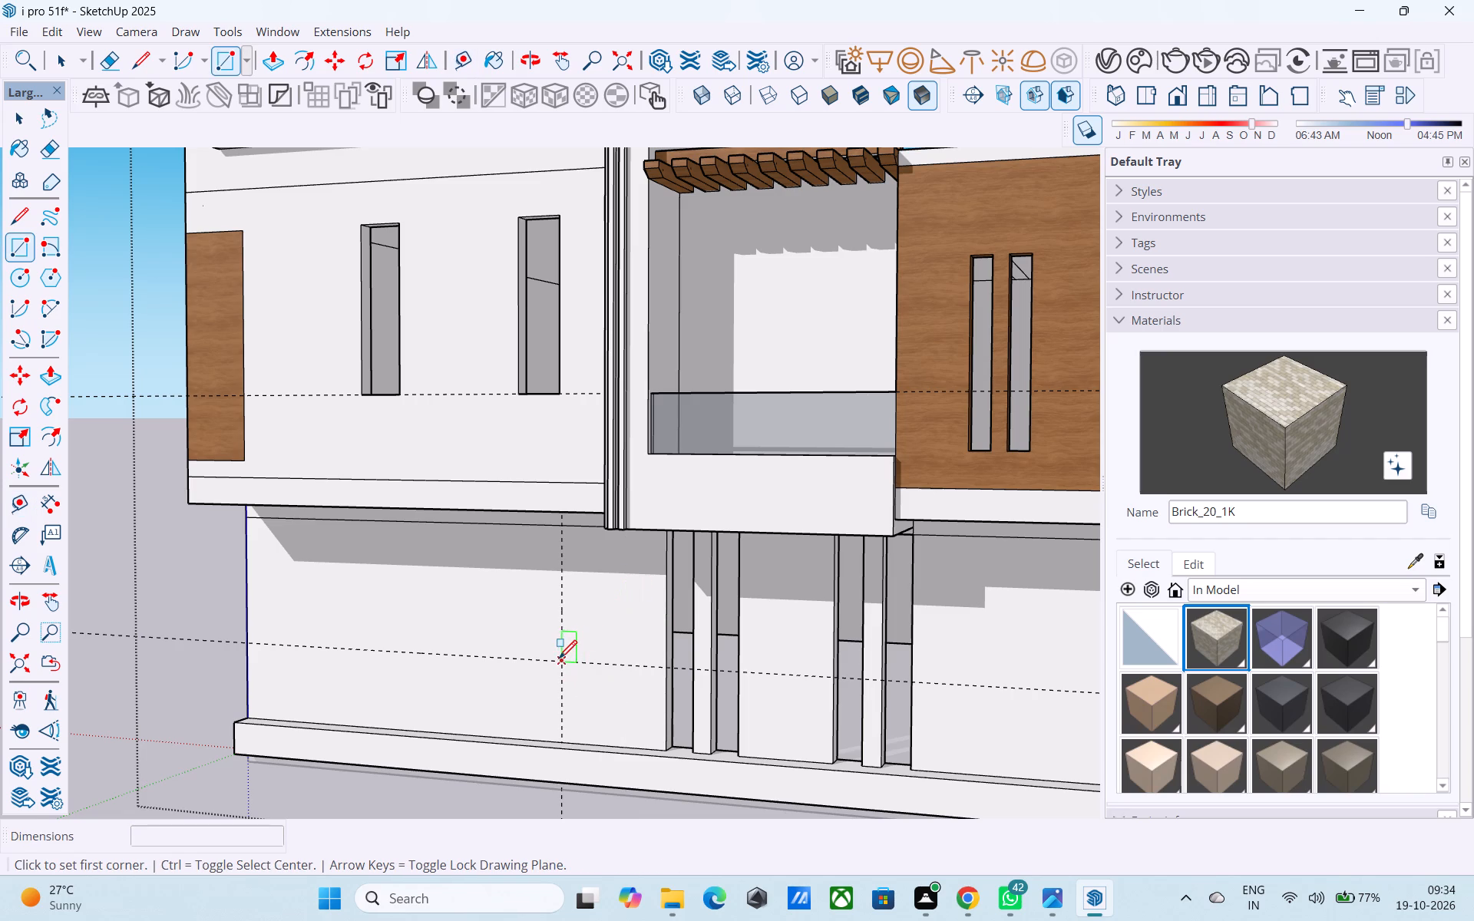
click(559, 660)
middle_drag(531, 546, 521, 418)
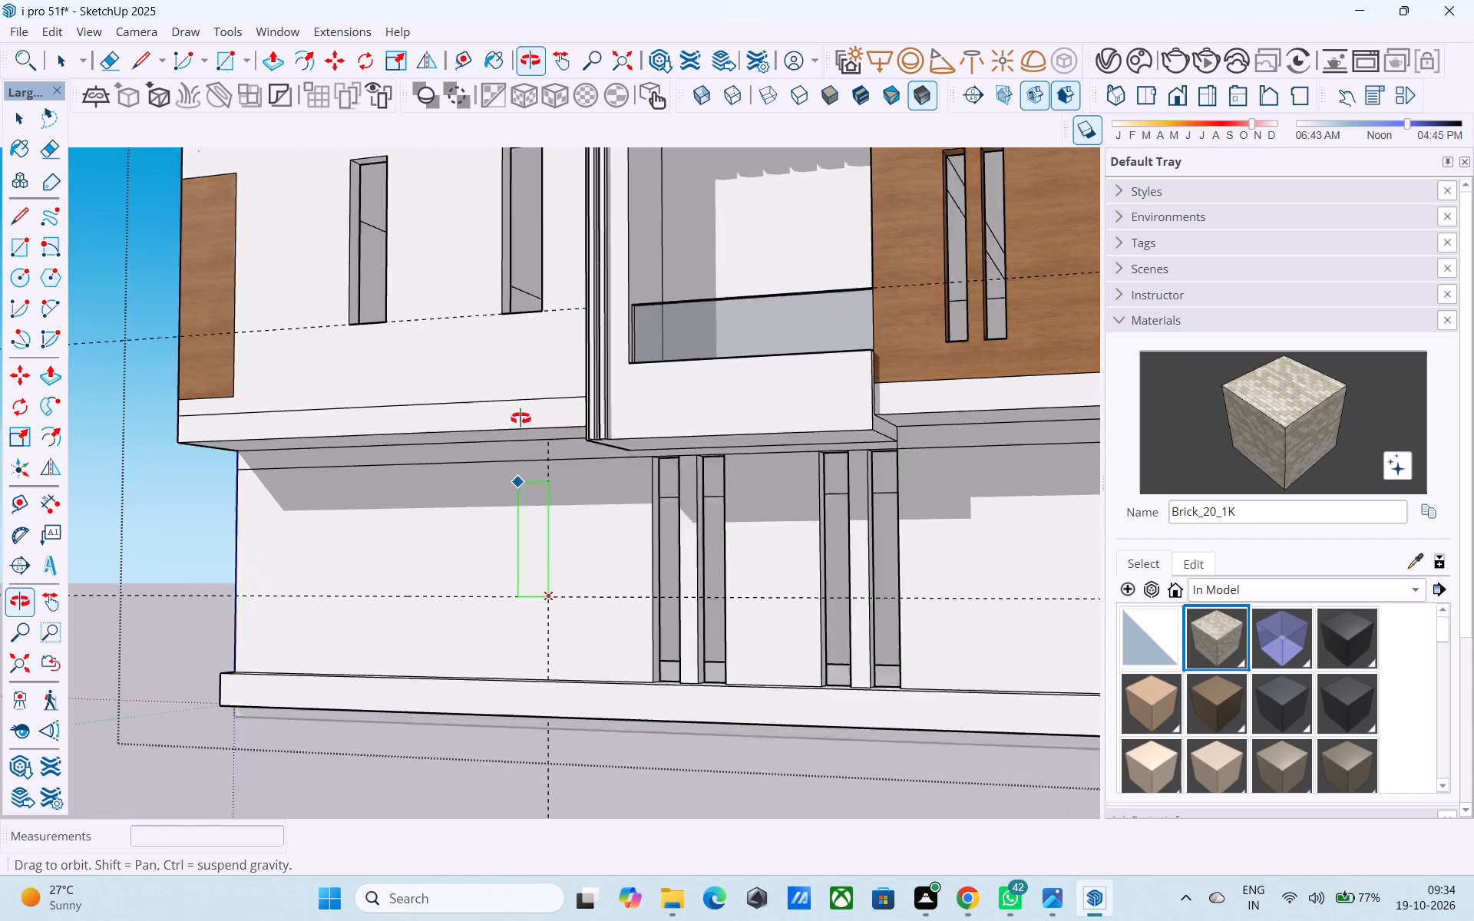
middle_drag(521, 418, 521, 415)
scroll(520, 398, up, 1)
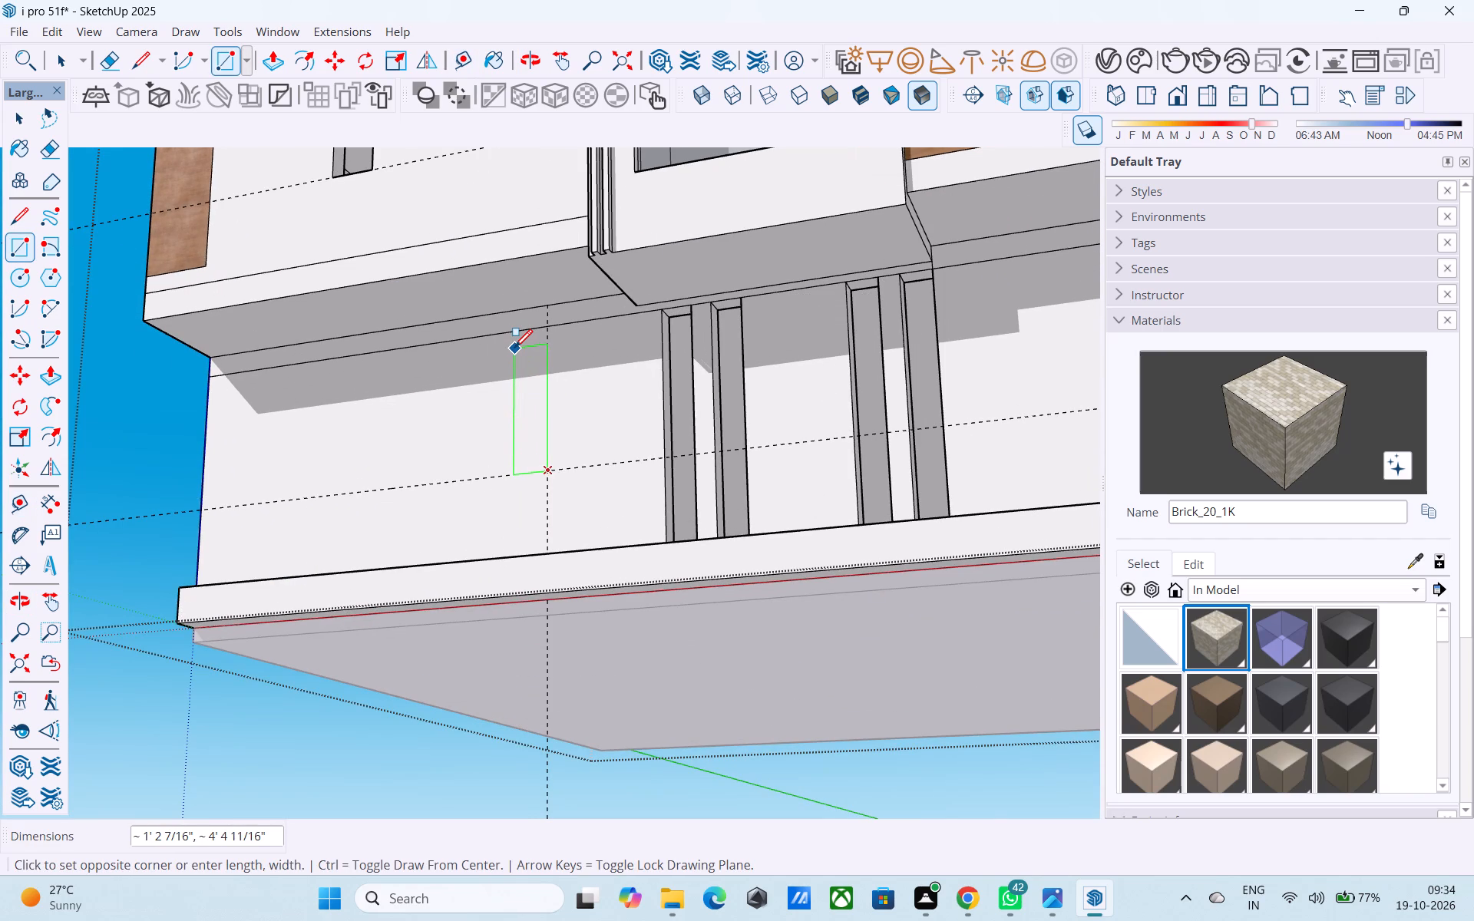
text(1',6)
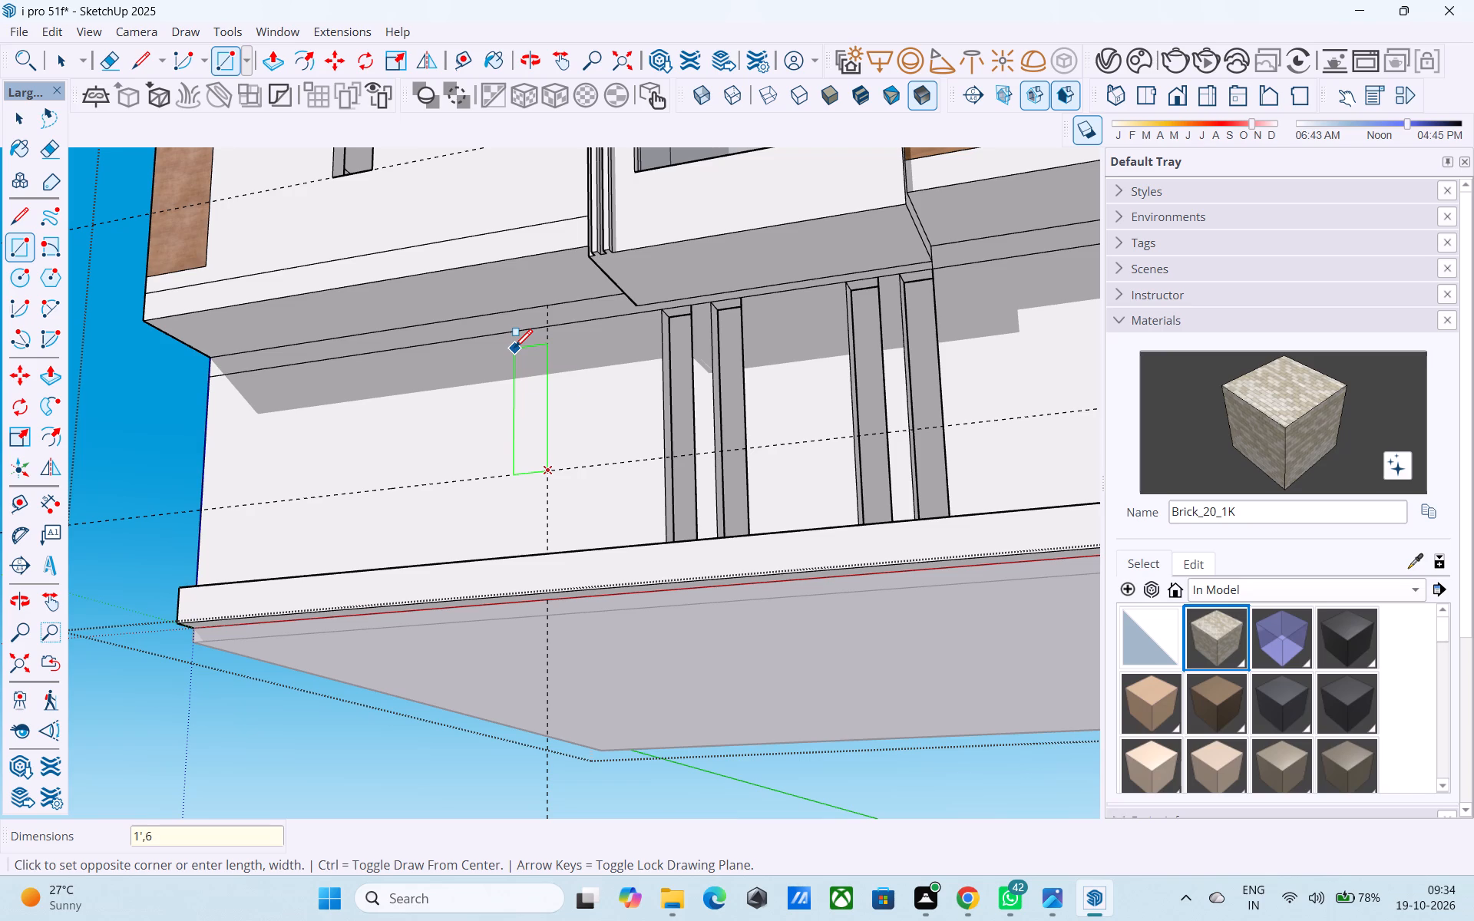
key(BackSpace)
key(BackSpace)
key(6)
key(apostrophe)
key(Return)
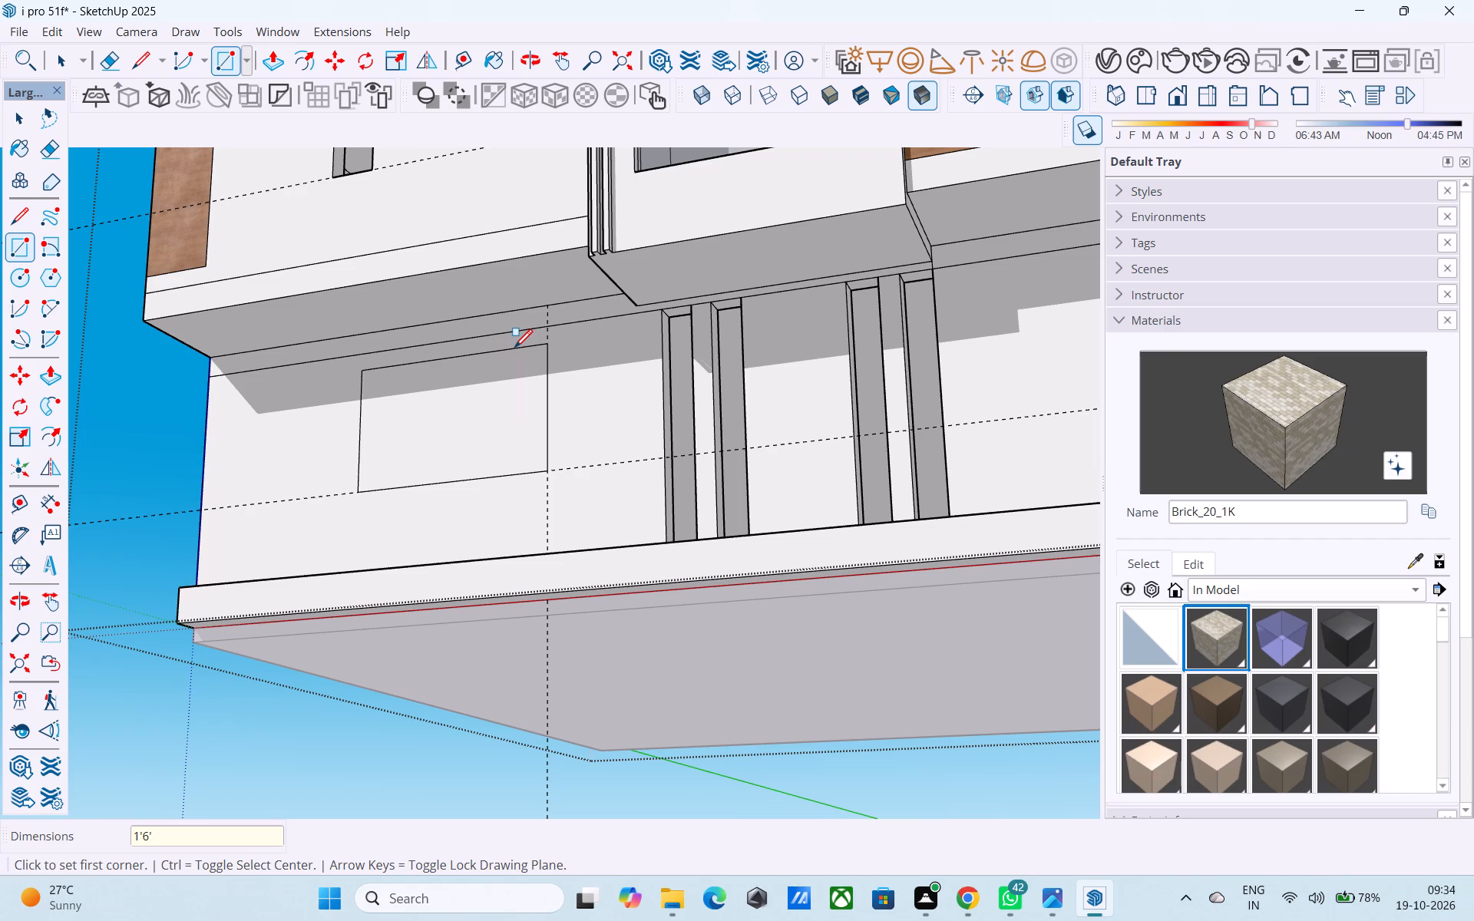
key(8)
text(",)
key(6)
key(apostrophe)
key(Return)
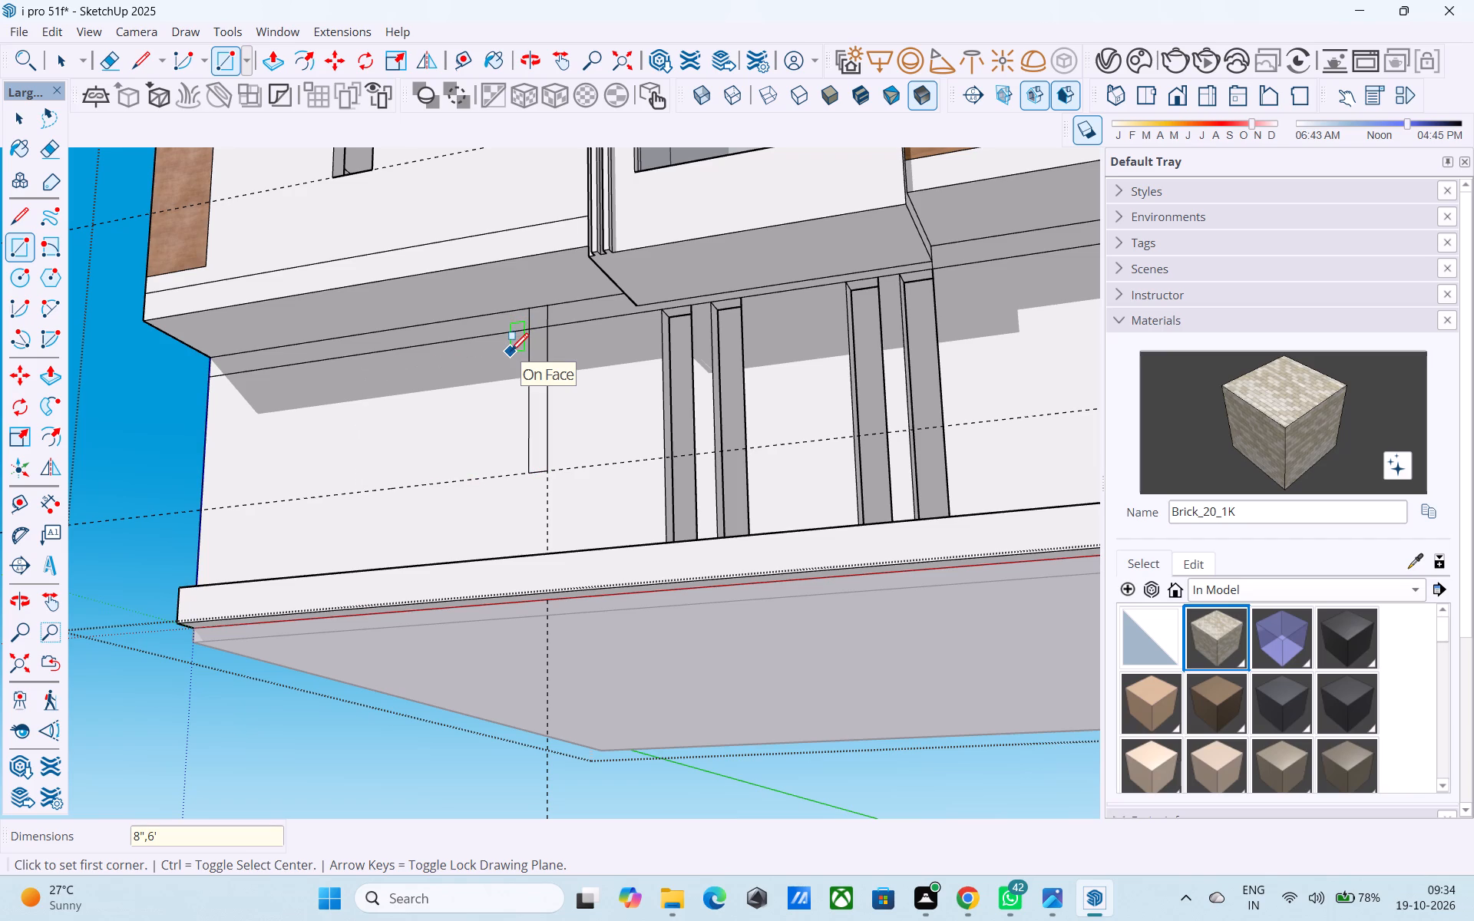
Resize the newly drawn rectangle to 8" by 4'.
key(8)
text(",)
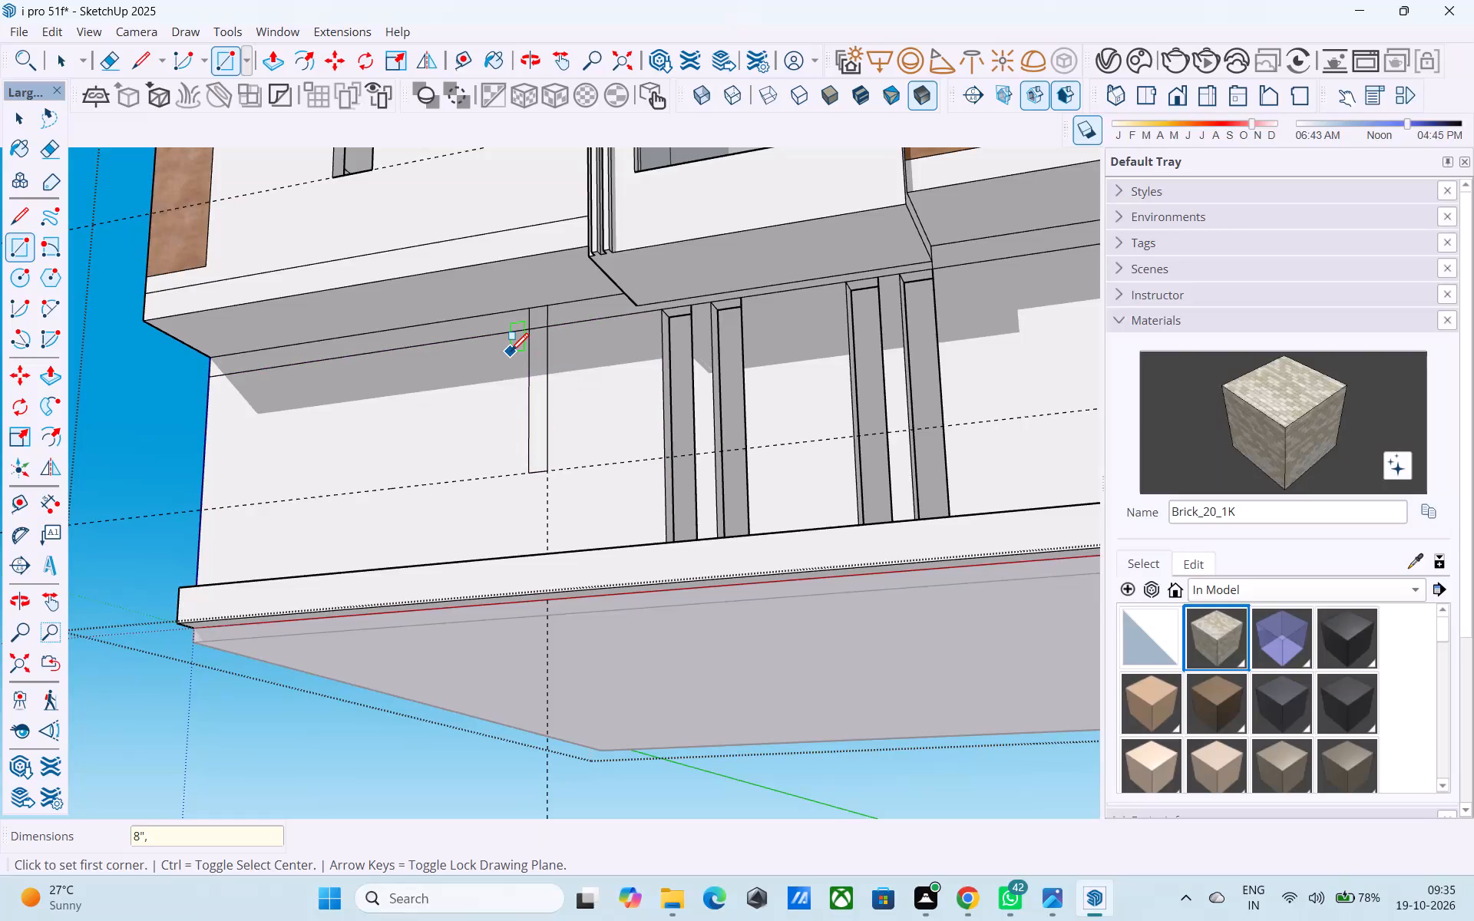
text(4')
key(Return)
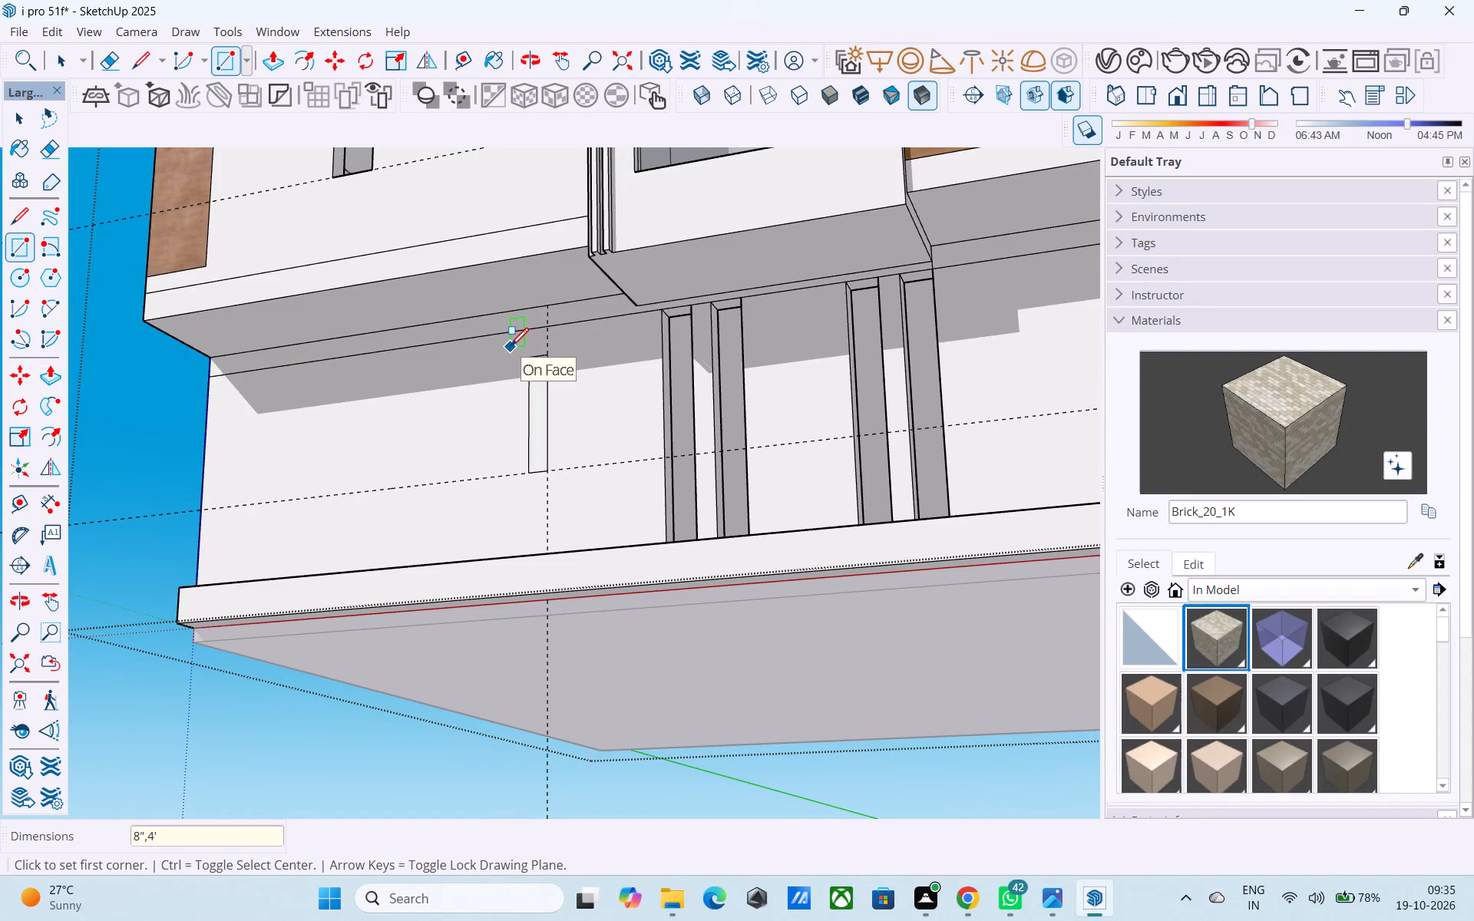
Copy the narrow rectangle about 7' along the horizontal guide toward the wall's outer corner.
scroll(523, 311, down, 1)
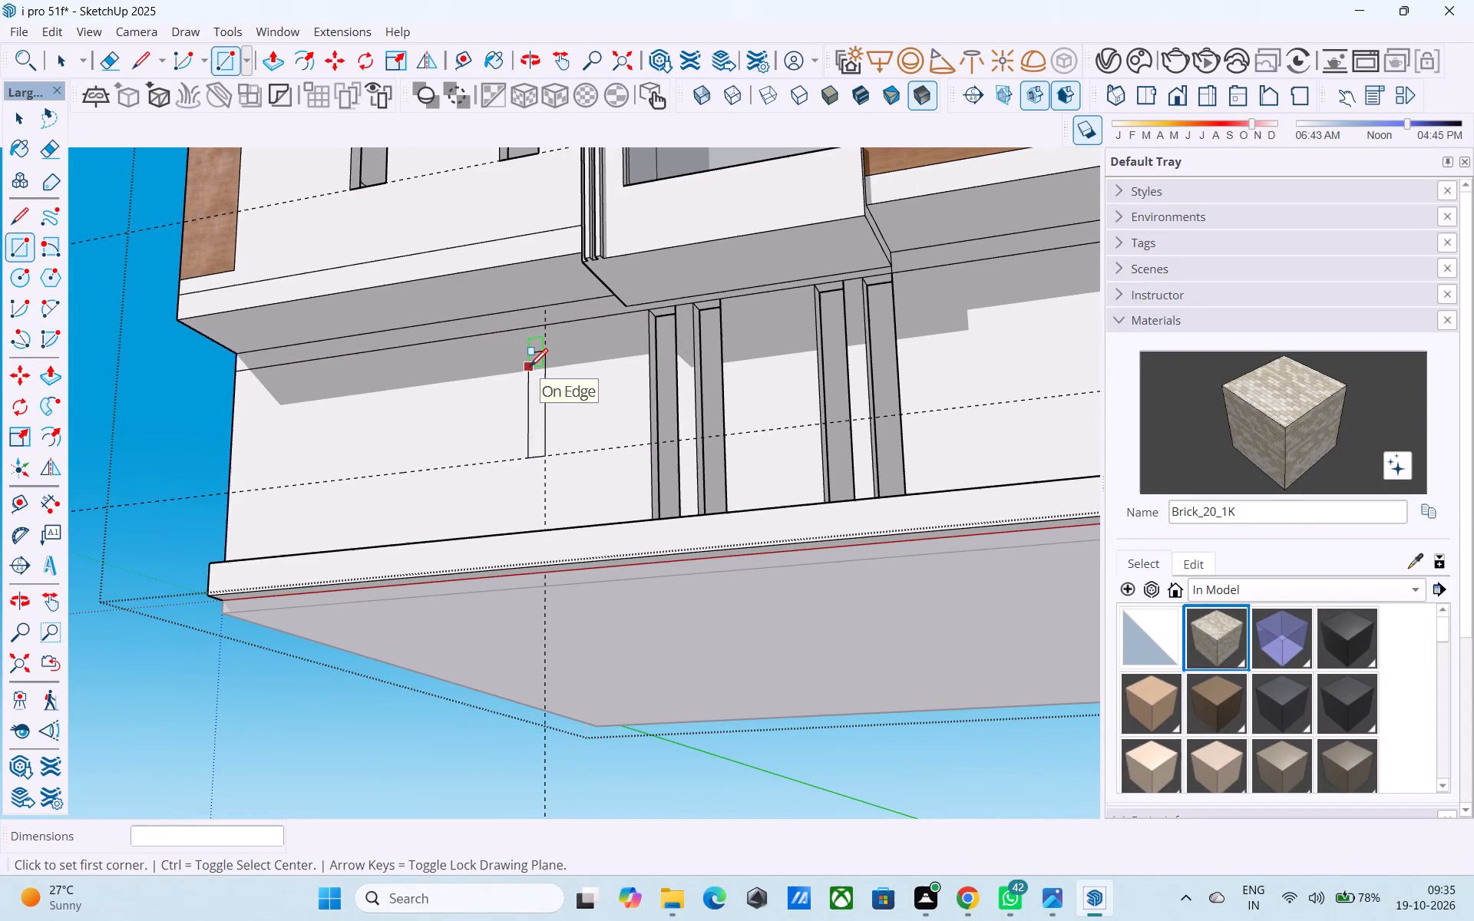
key(space)
click(532, 374)
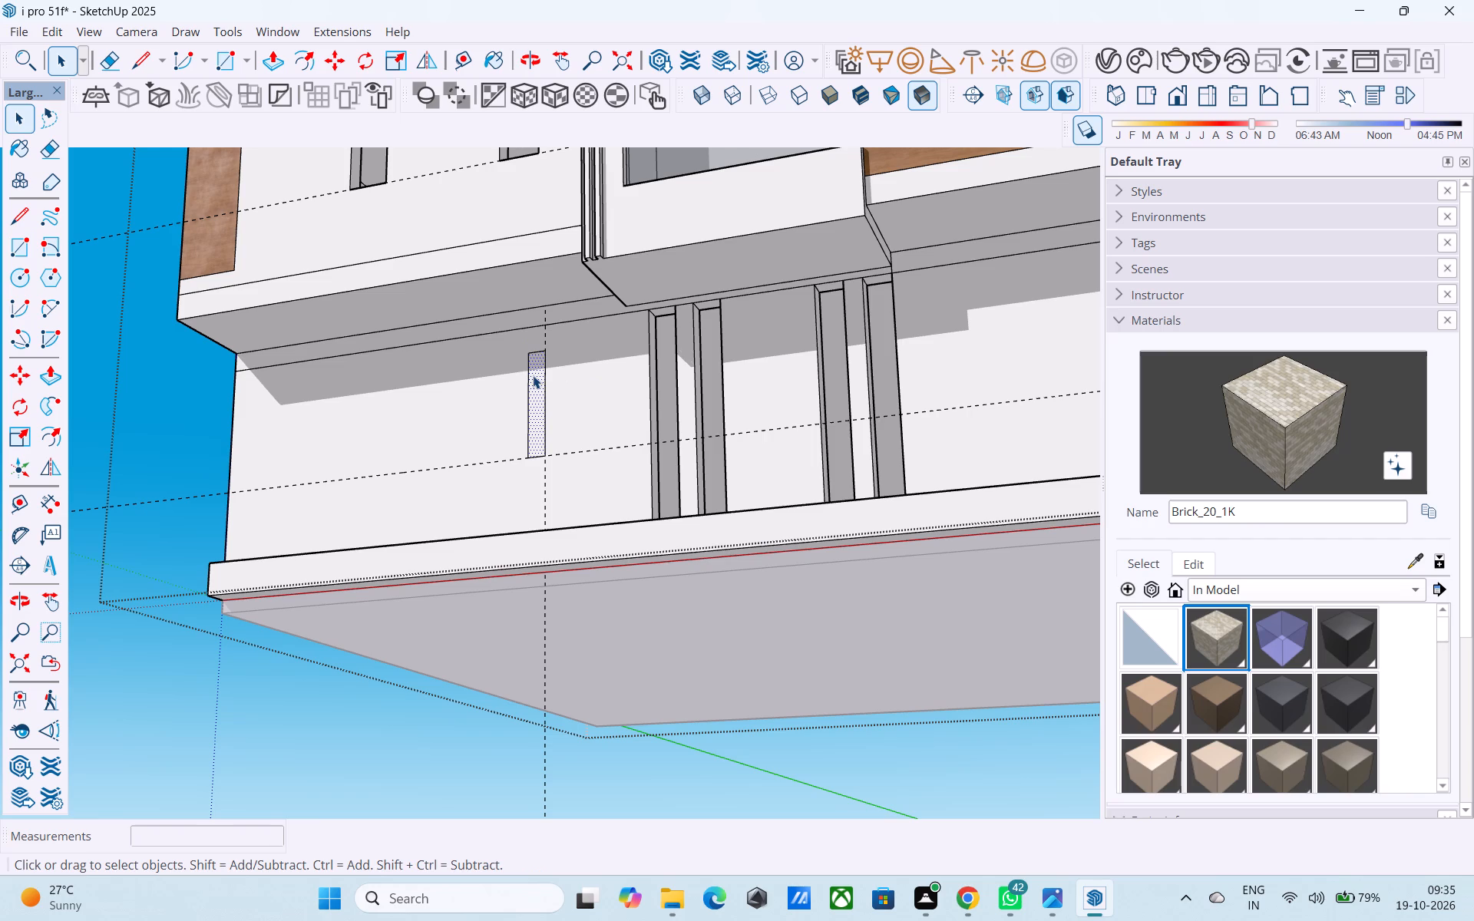
key(m)
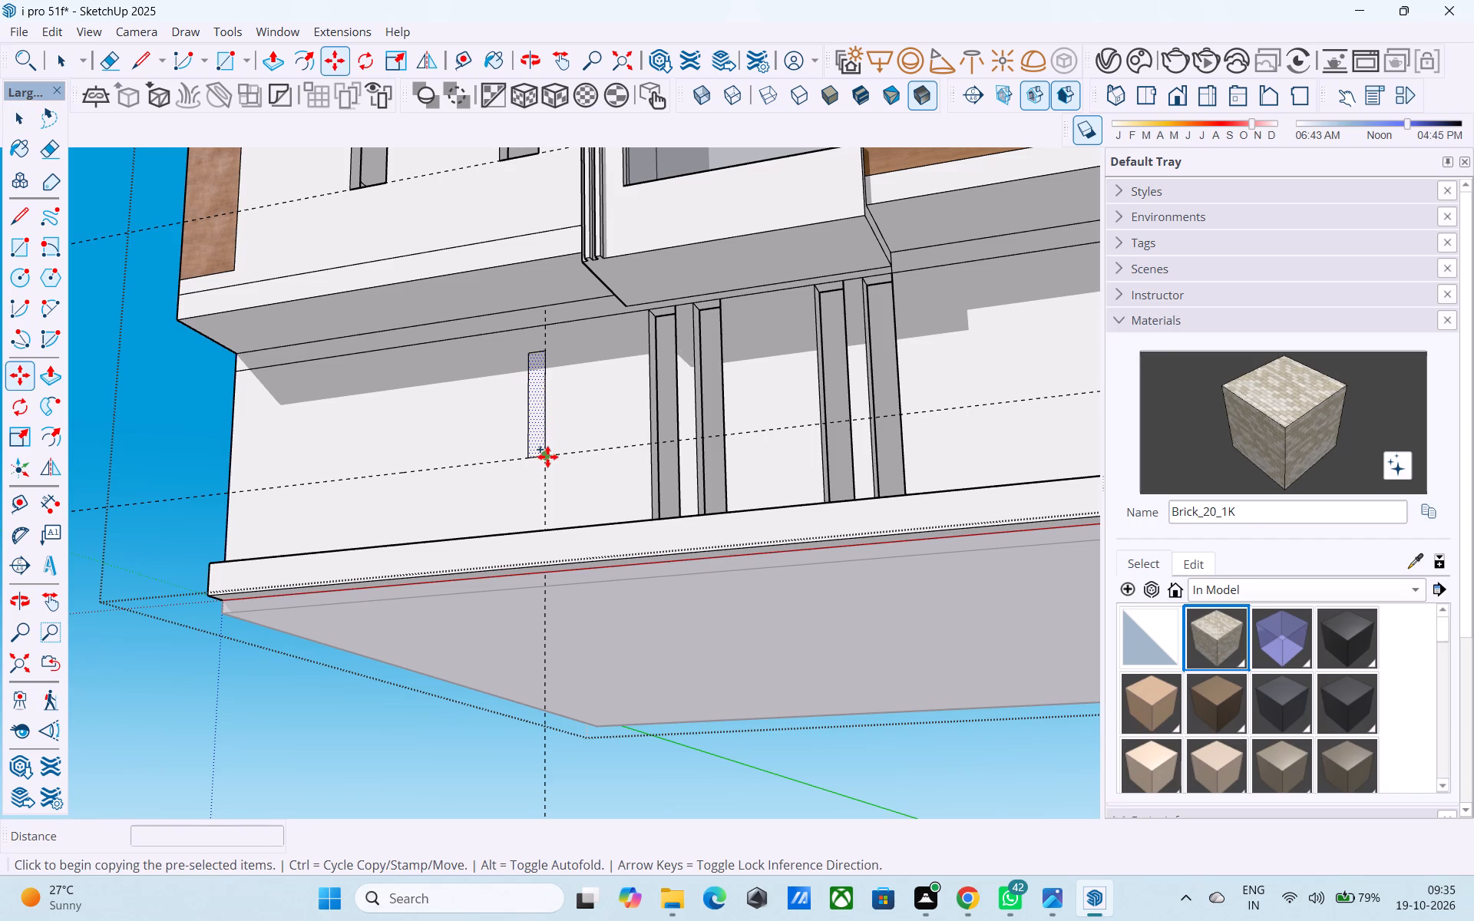
click(547, 457)
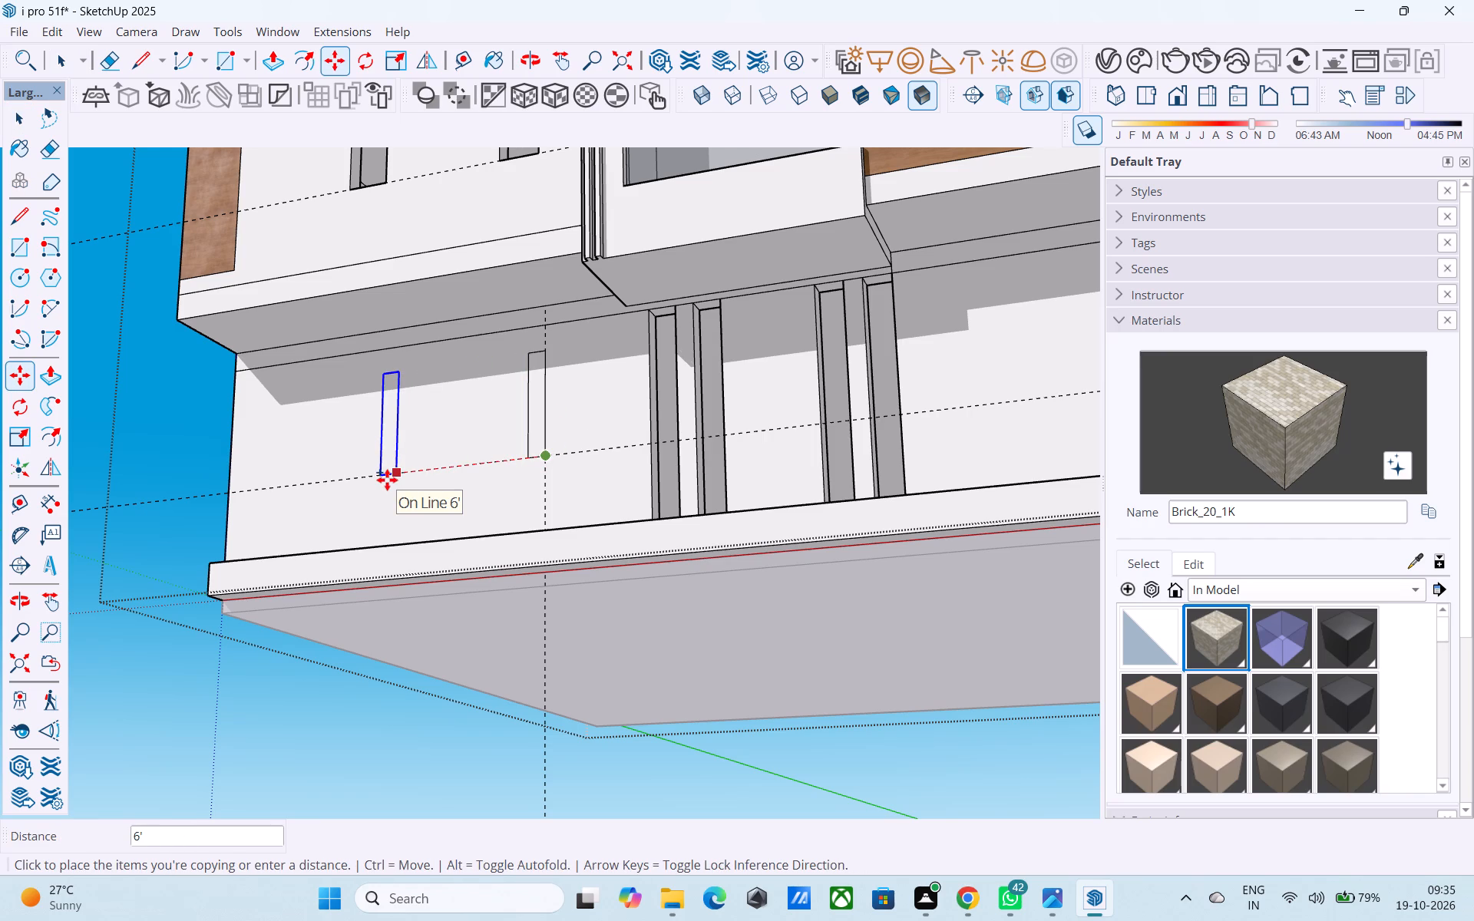
scroll(372, 478, up, 1)
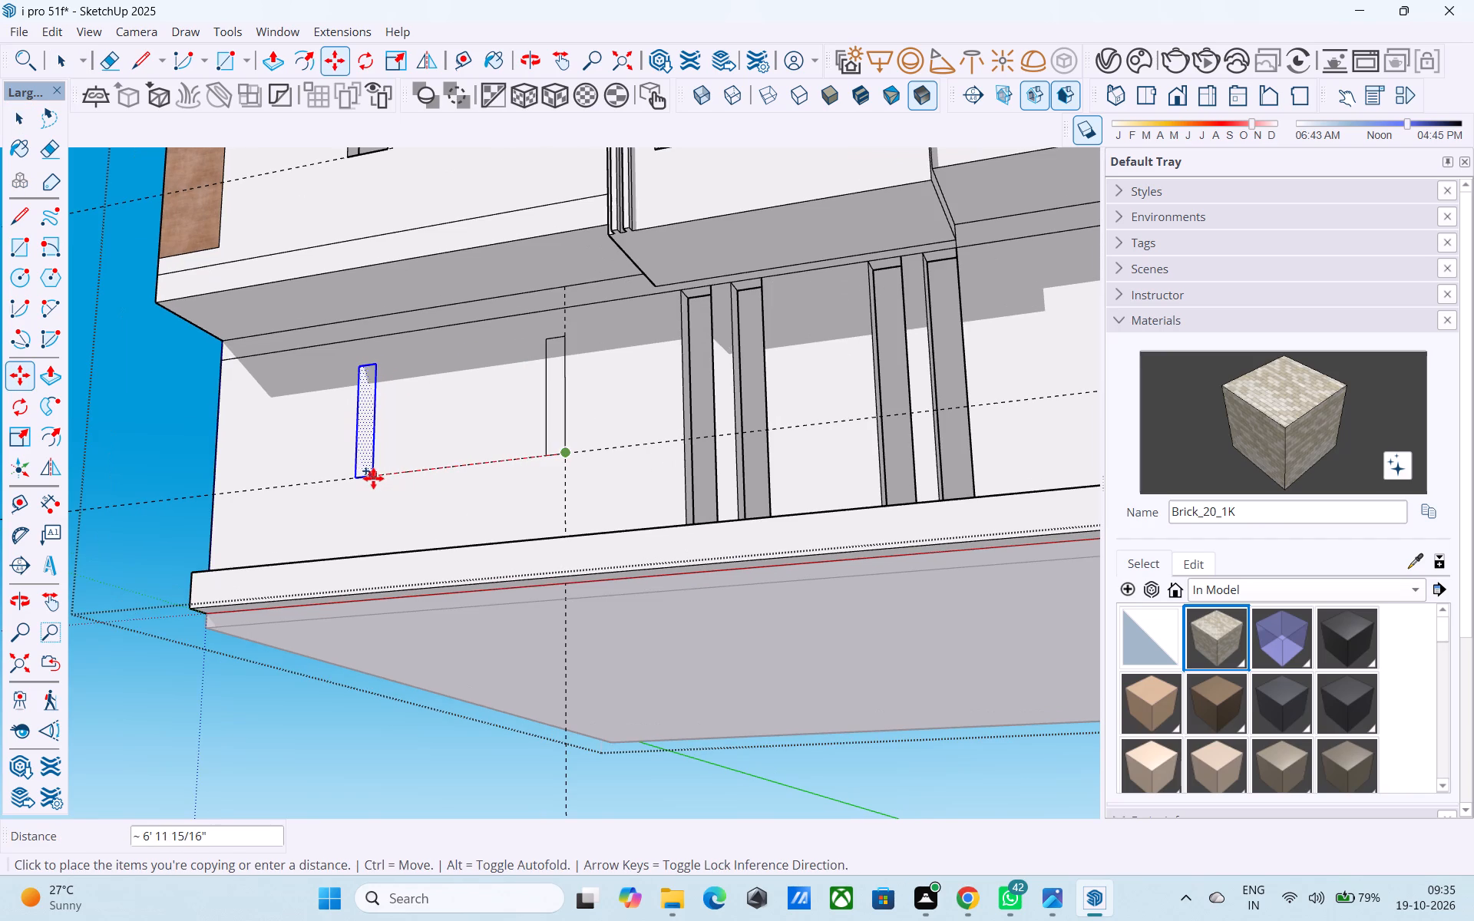
click(373, 478)
Push the original narrow rectangle 9" into the wall to form a slim window opening.
middle_drag(445, 422, 413, 587)
scroll(461, 601, up, 3)
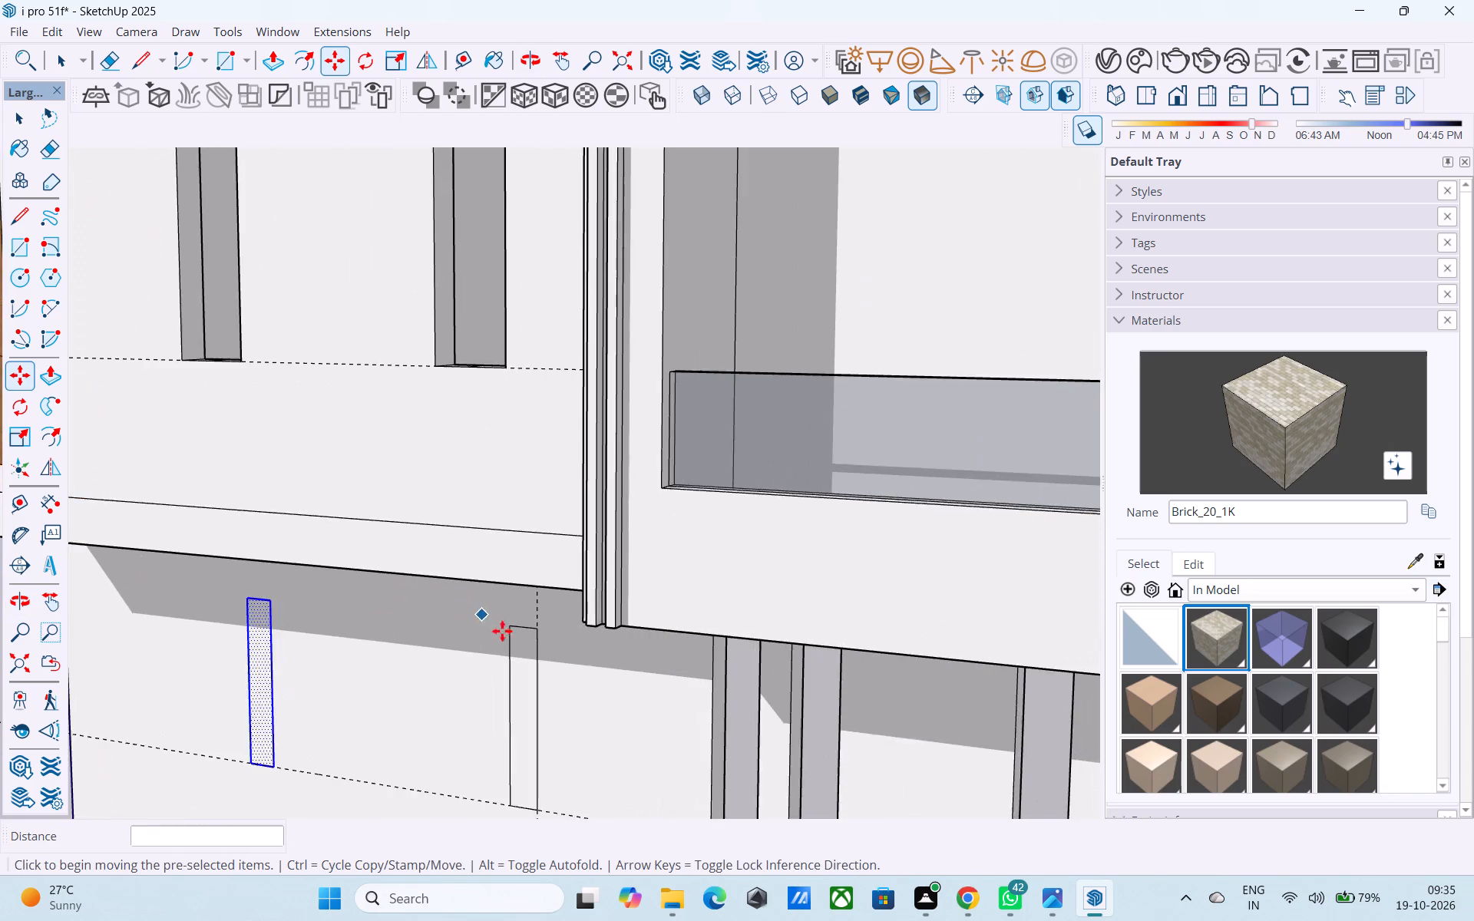
scroll(502, 631, up, 5)
scroll(552, 724, down, 1)
scroll(552, 724, up, 11)
key(space)
click(539, 661)
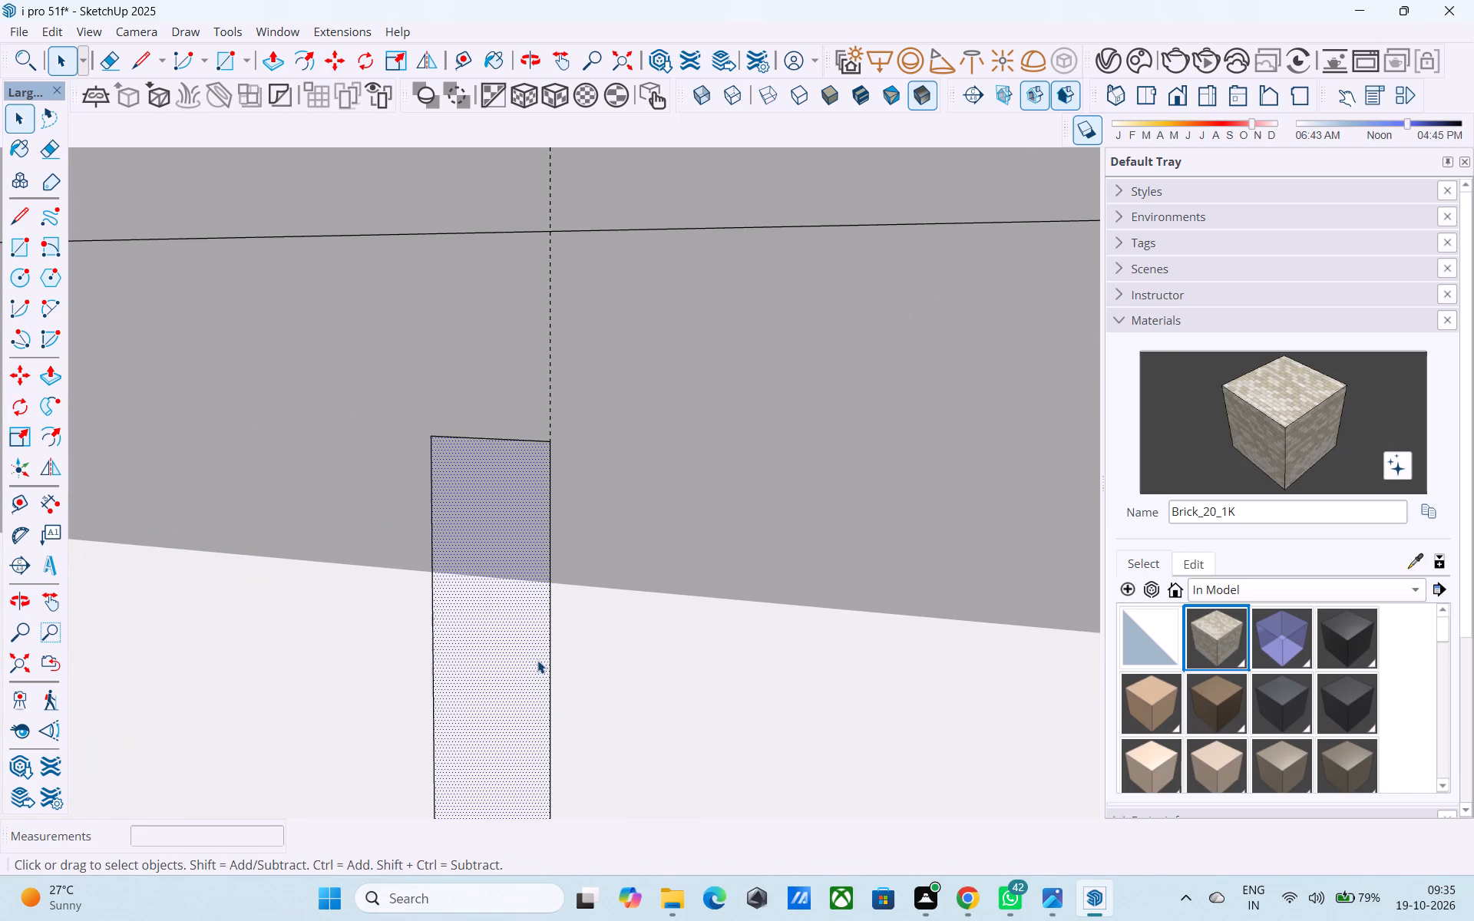
key(p)
click(536, 660)
middle_drag(533, 477, 597, 445)
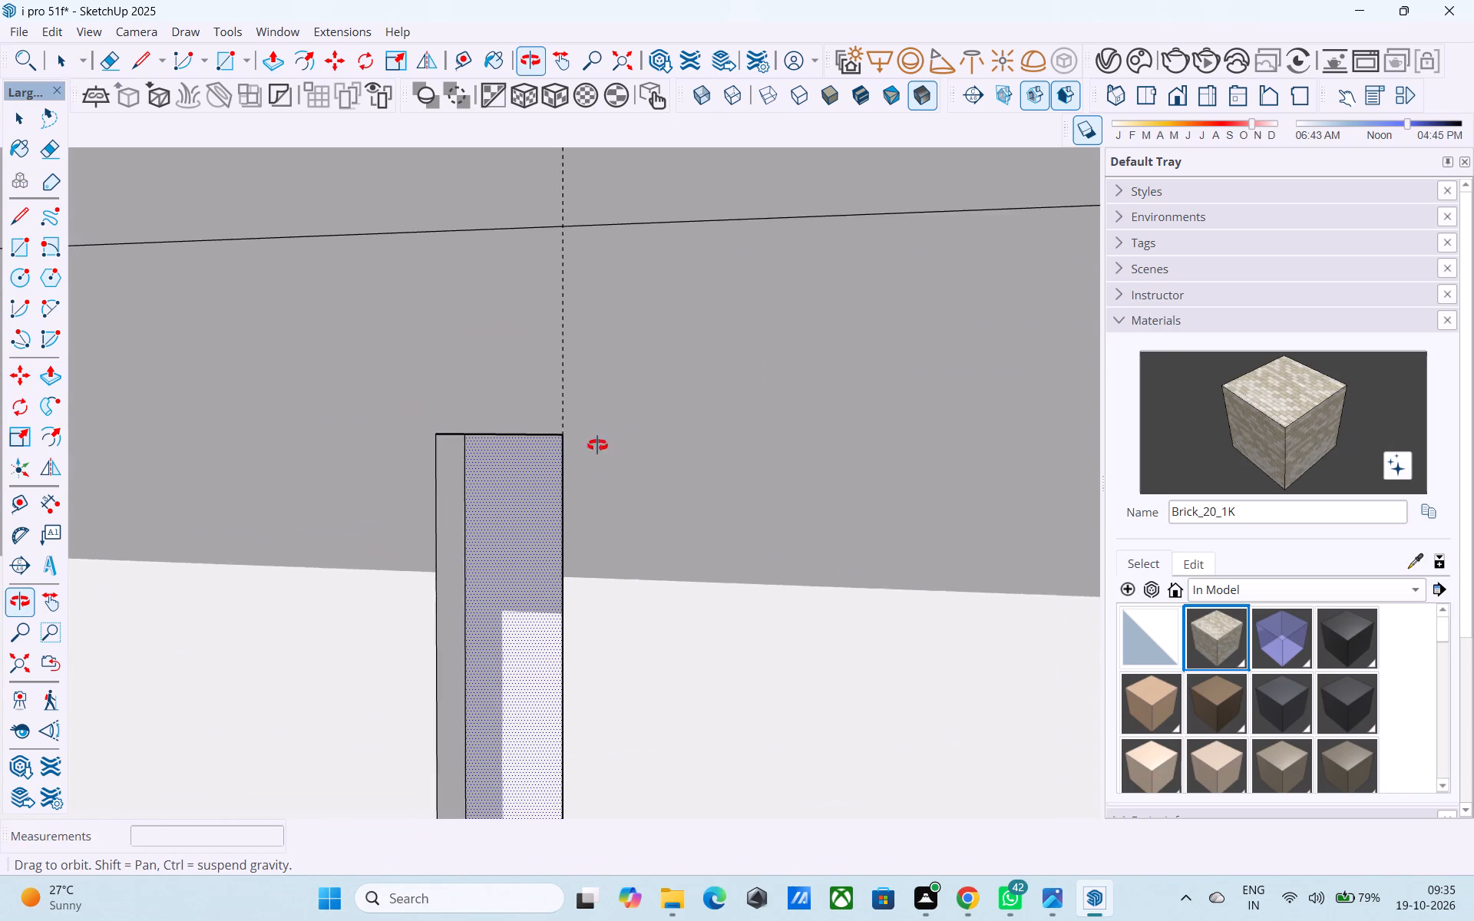
middle_drag(597, 445, 555, 512)
click(534, 510)
Repeat the same 9" inward push on the copied rectangle to form a matching slim opening.
scroll(669, 418, down, 13)
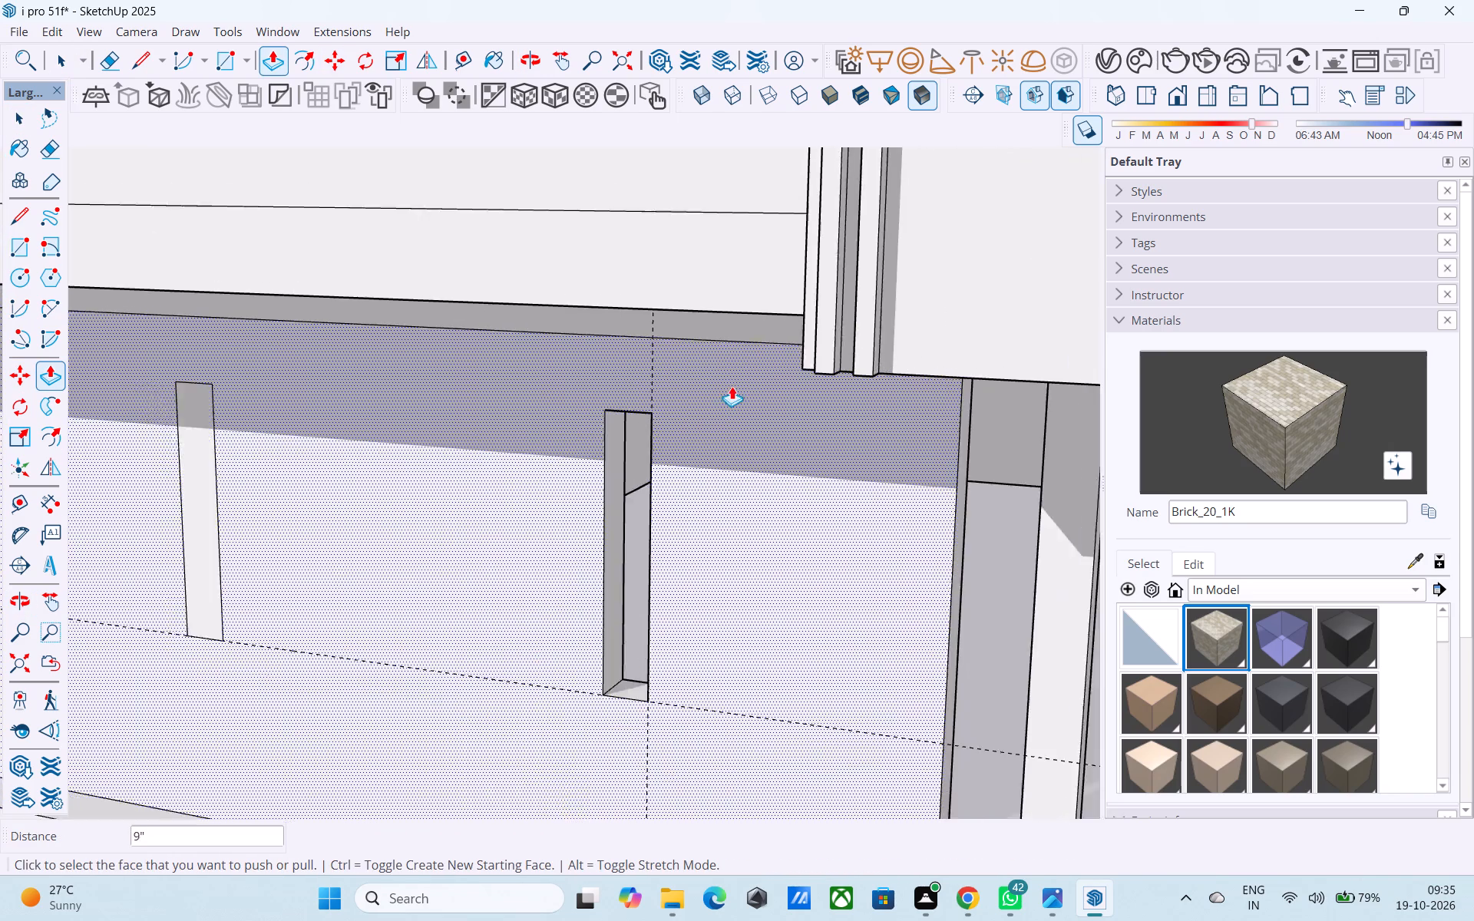
scroll(732, 386, down, 3)
scroll(410, 491, up, 3)
double_click(369, 477)
scroll(369, 477, down, 5)
middle_drag(369, 477, 500, 467)
scroll(491, 468, down, 4)
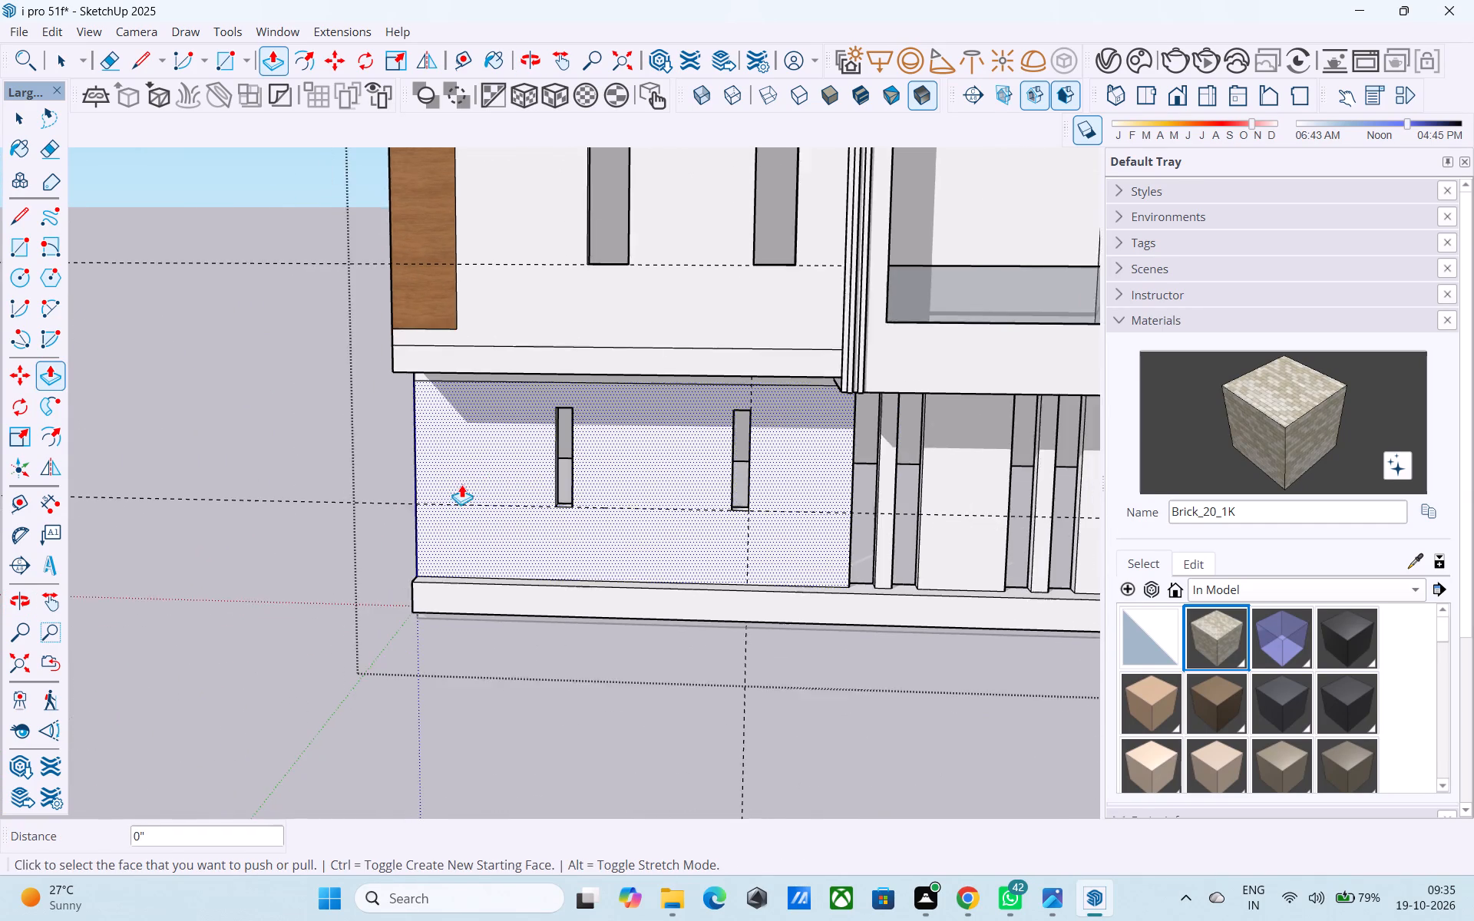
Erase the horizontal and vertical guides on the ground-floor wall.
scroll(461, 484, down, 3)
scroll(586, 494, up, 4)
key(e)
drag(586, 494, 577, 528)
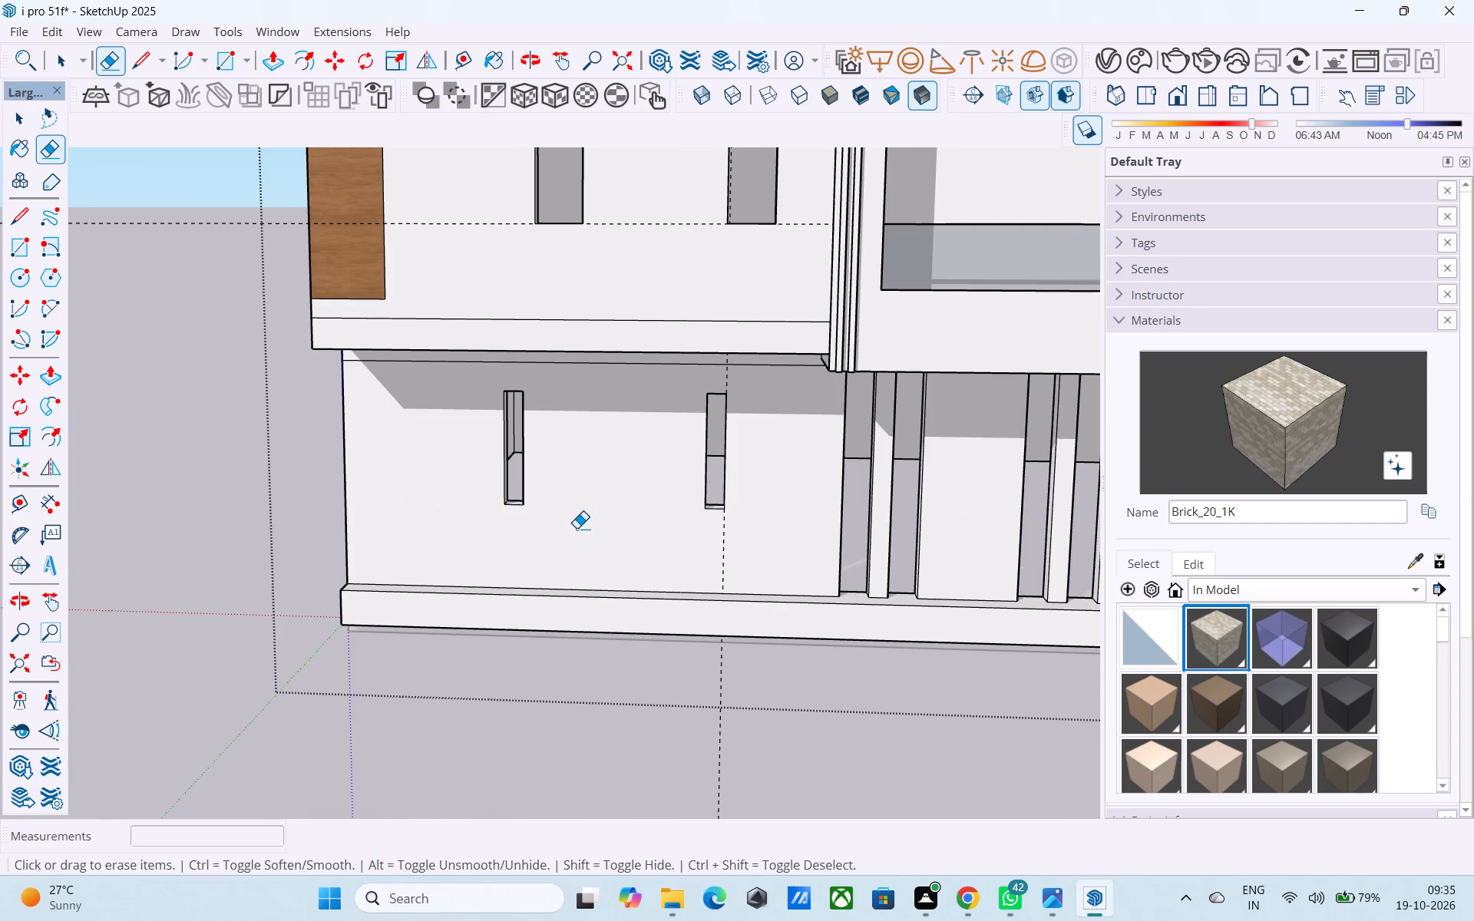
drag(728, 544, 711, 546)
Paint the three ground-floor front wall panels with M05_Graphite_Haze from the Solid Colors collection.
scroll(519, 567, down, 6)
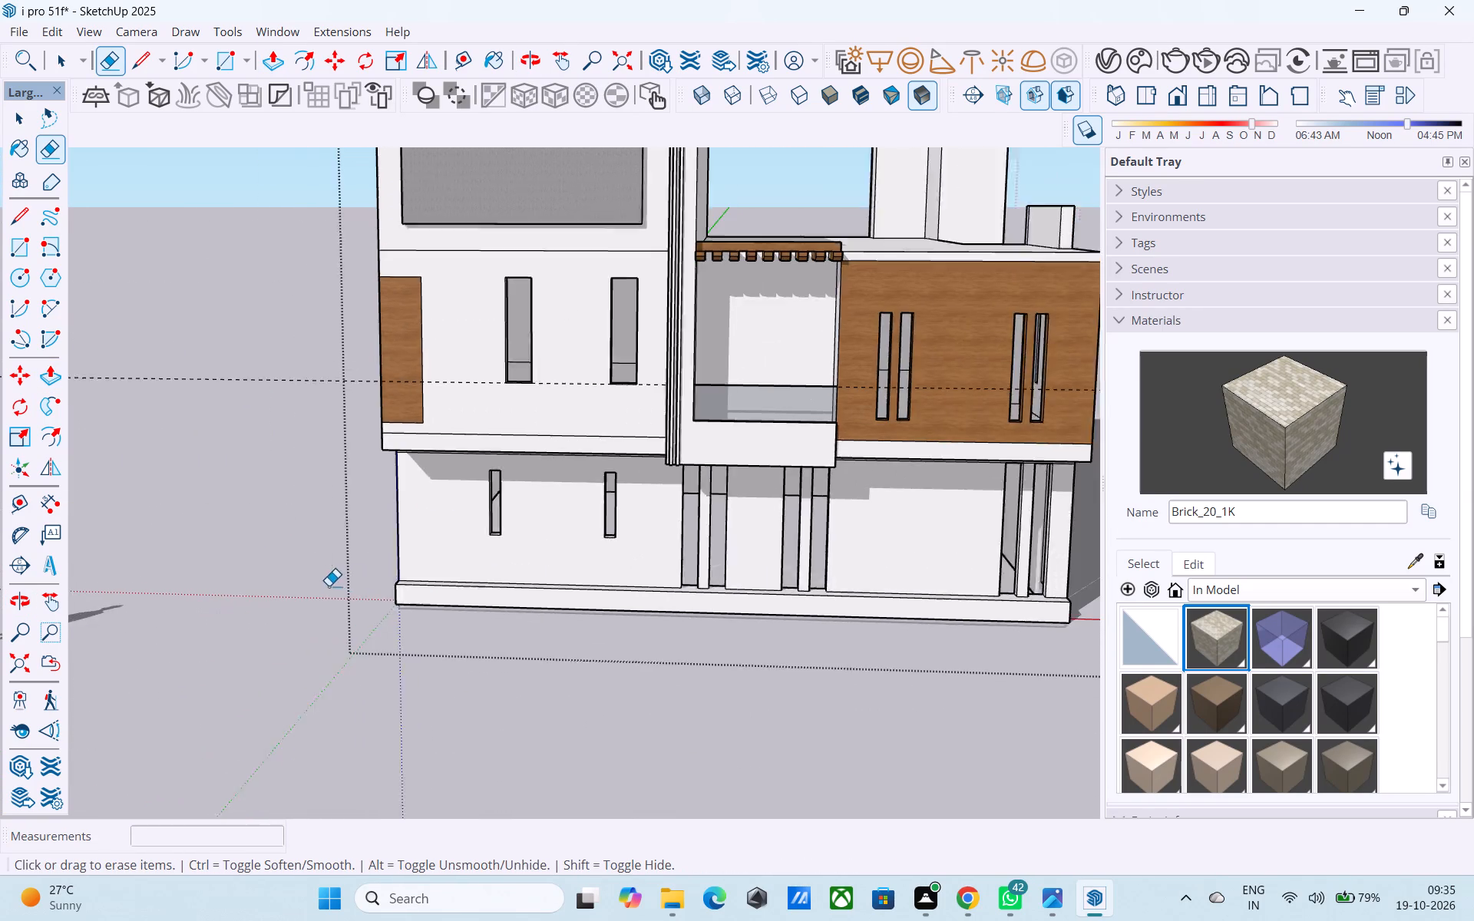
scroll(329, 586, down, 2)
scroll(1394, 695, down, 4)
scroll(1258, 705, down, 2)
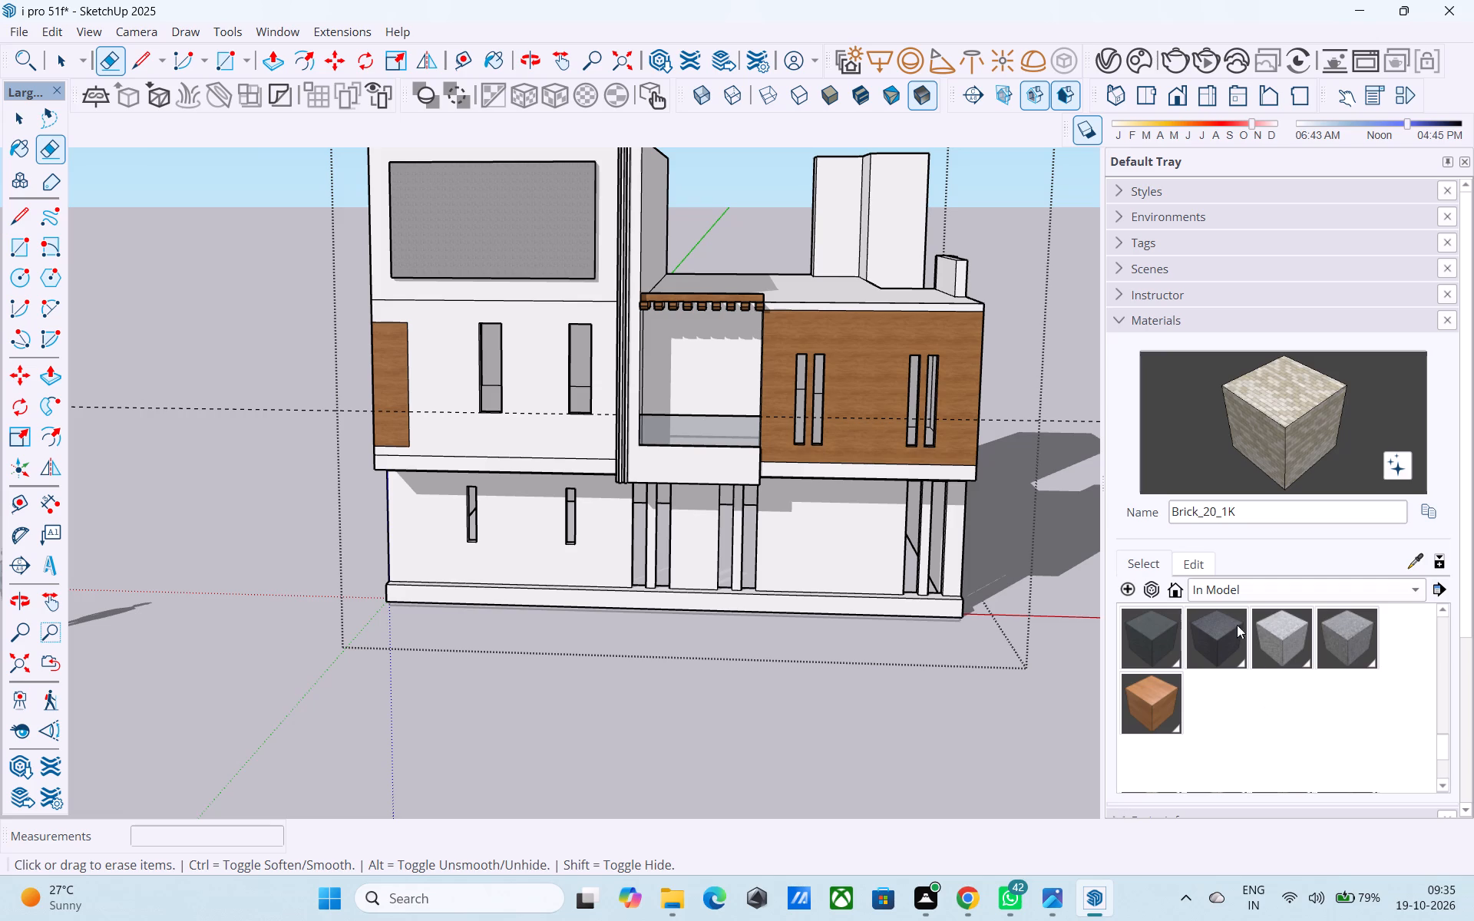
click(1234, 597)
click(1230, 780)
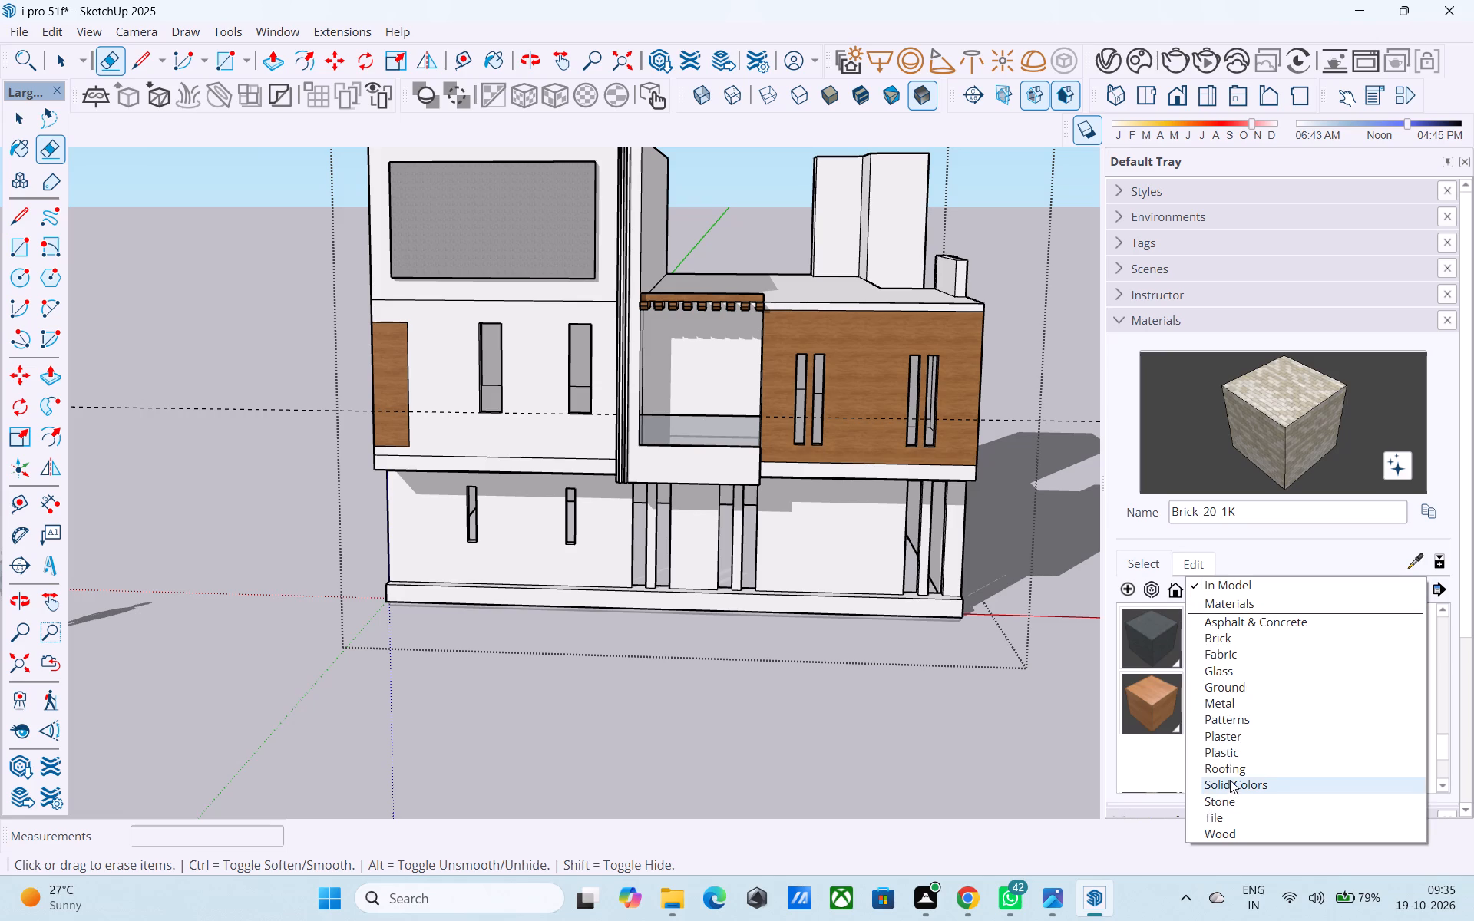
scroll(1224, 741, down, 11)
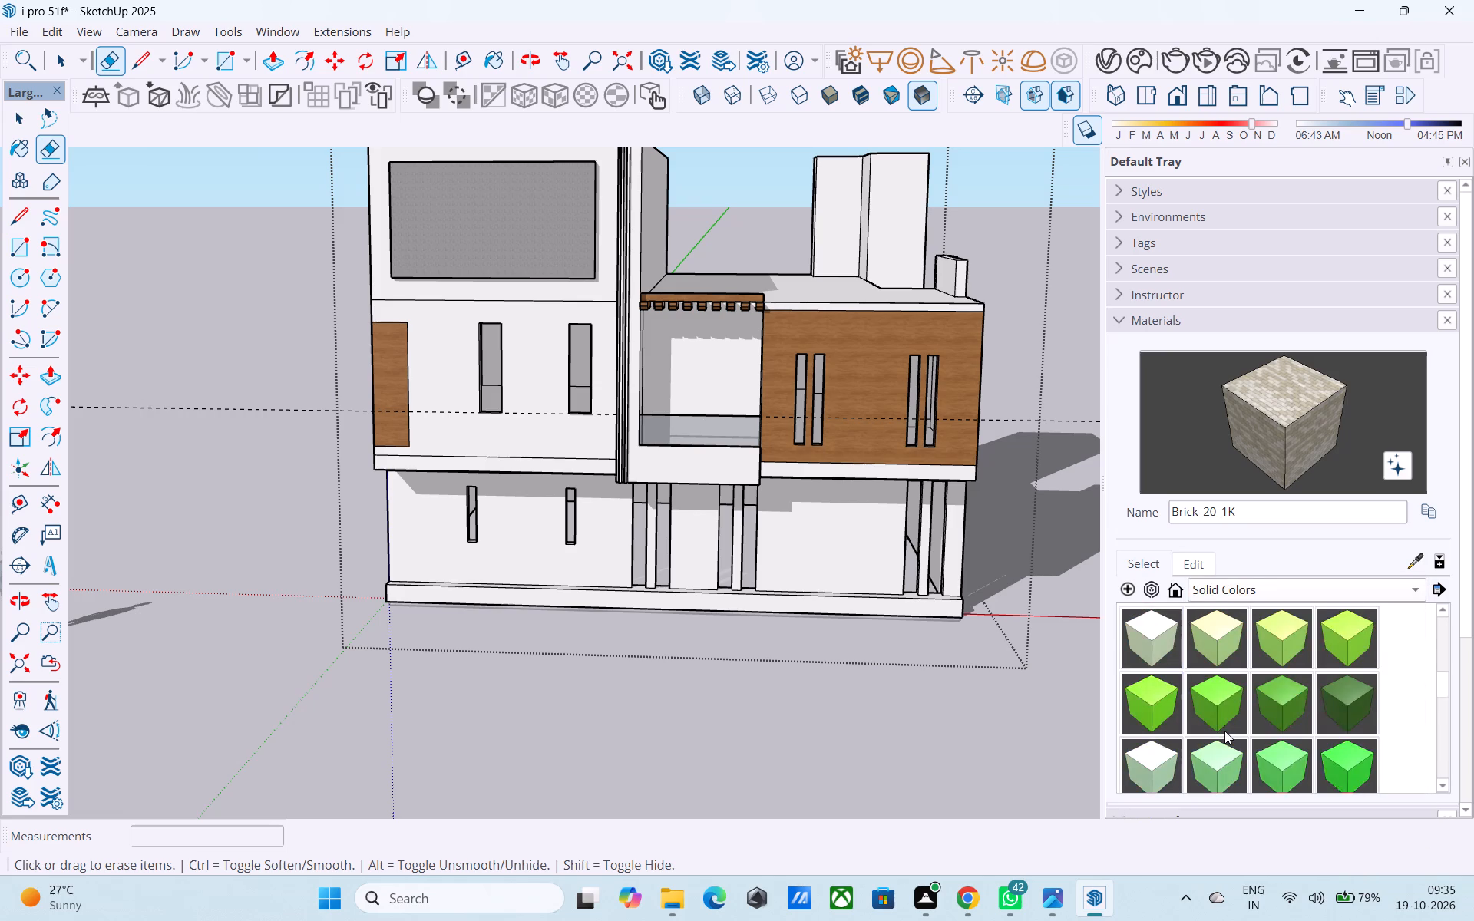
scroll(1224, 718, down, 8)
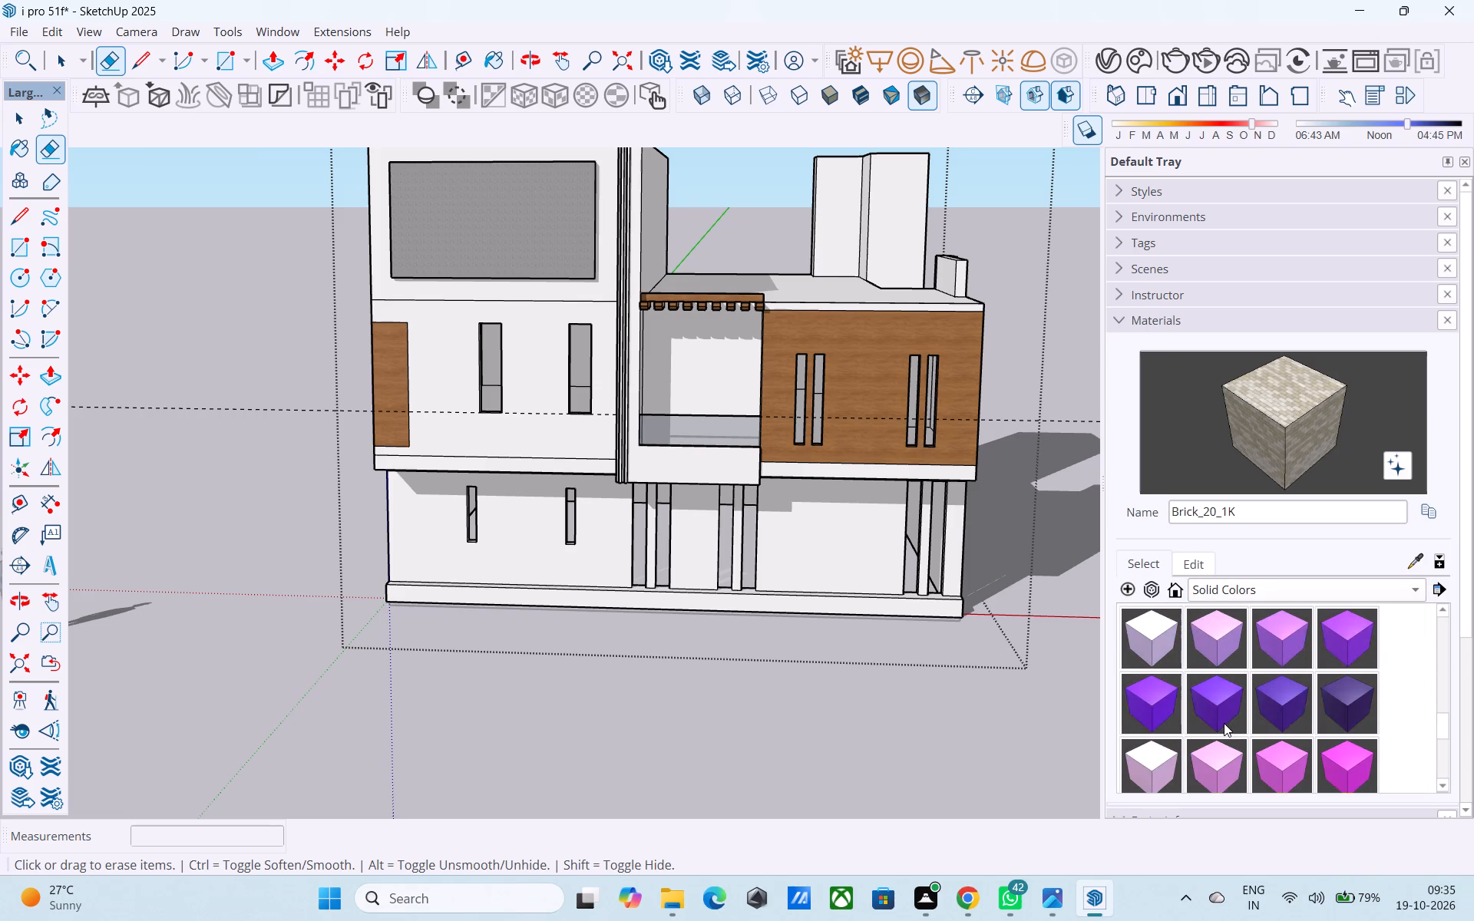
scroll(1224, 723, down, 6)
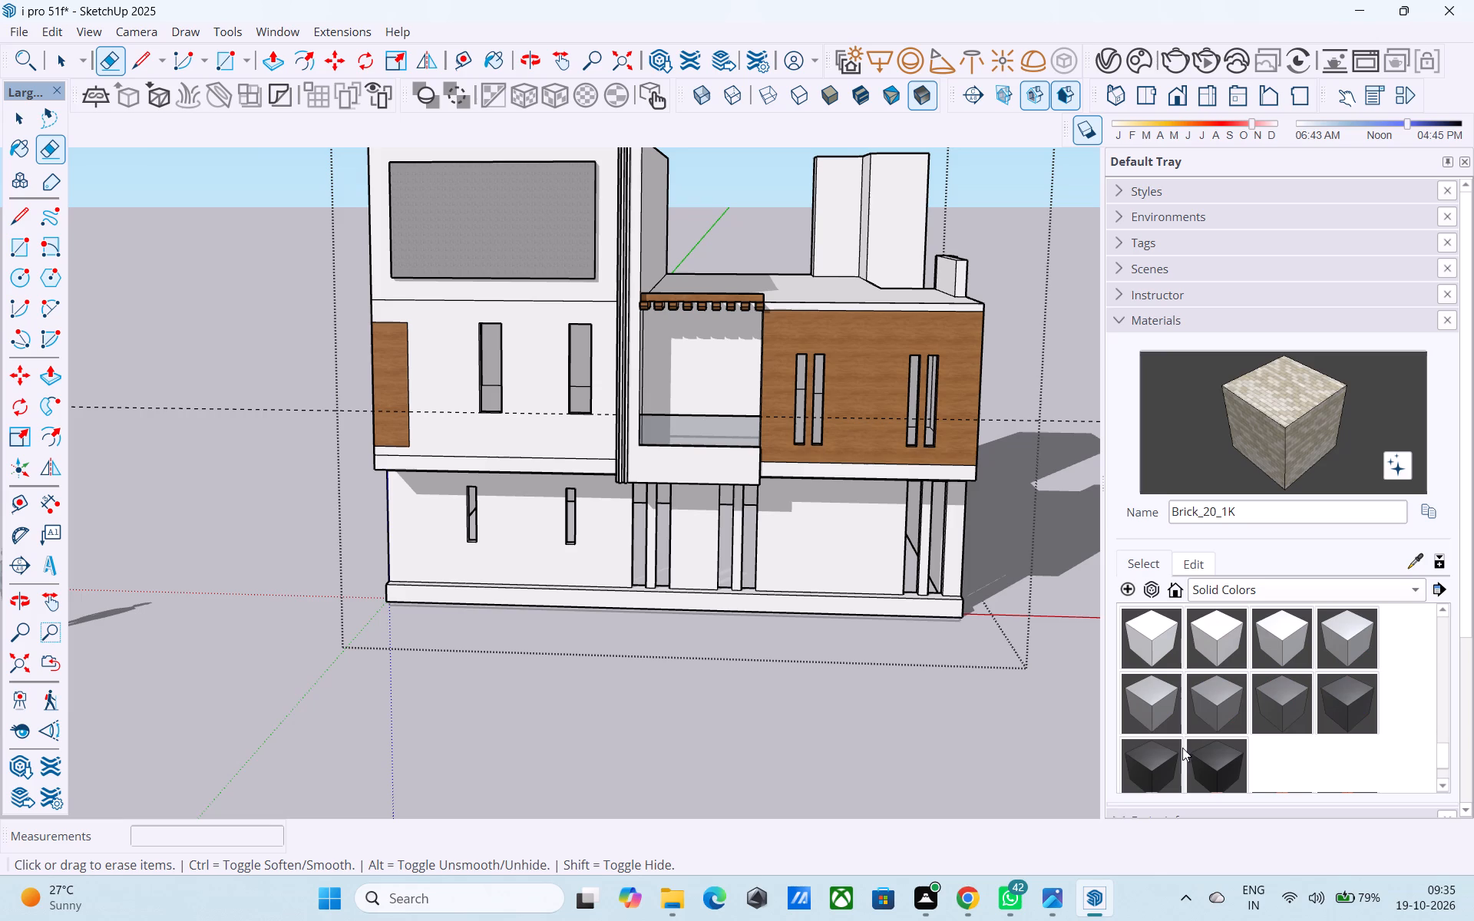
click(1216, 705)
middle_drag(975, 626, 832, 560)
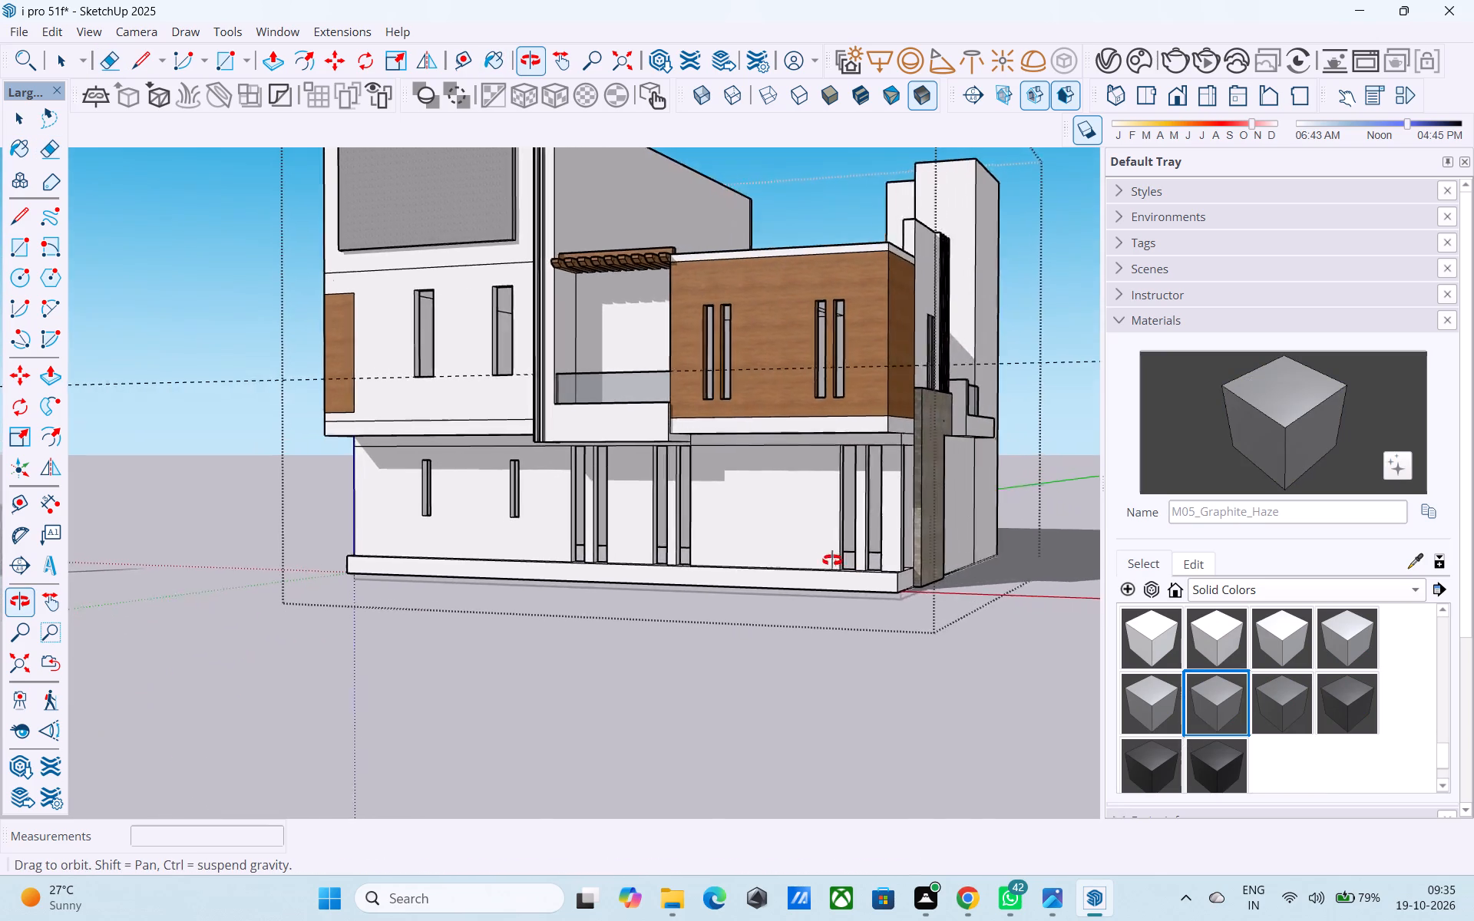
middle_drag(832, 560, 810, 556)
scroll(633, 427, up, 15)
click(368, 464)
scroll(368, 464, down, 6)
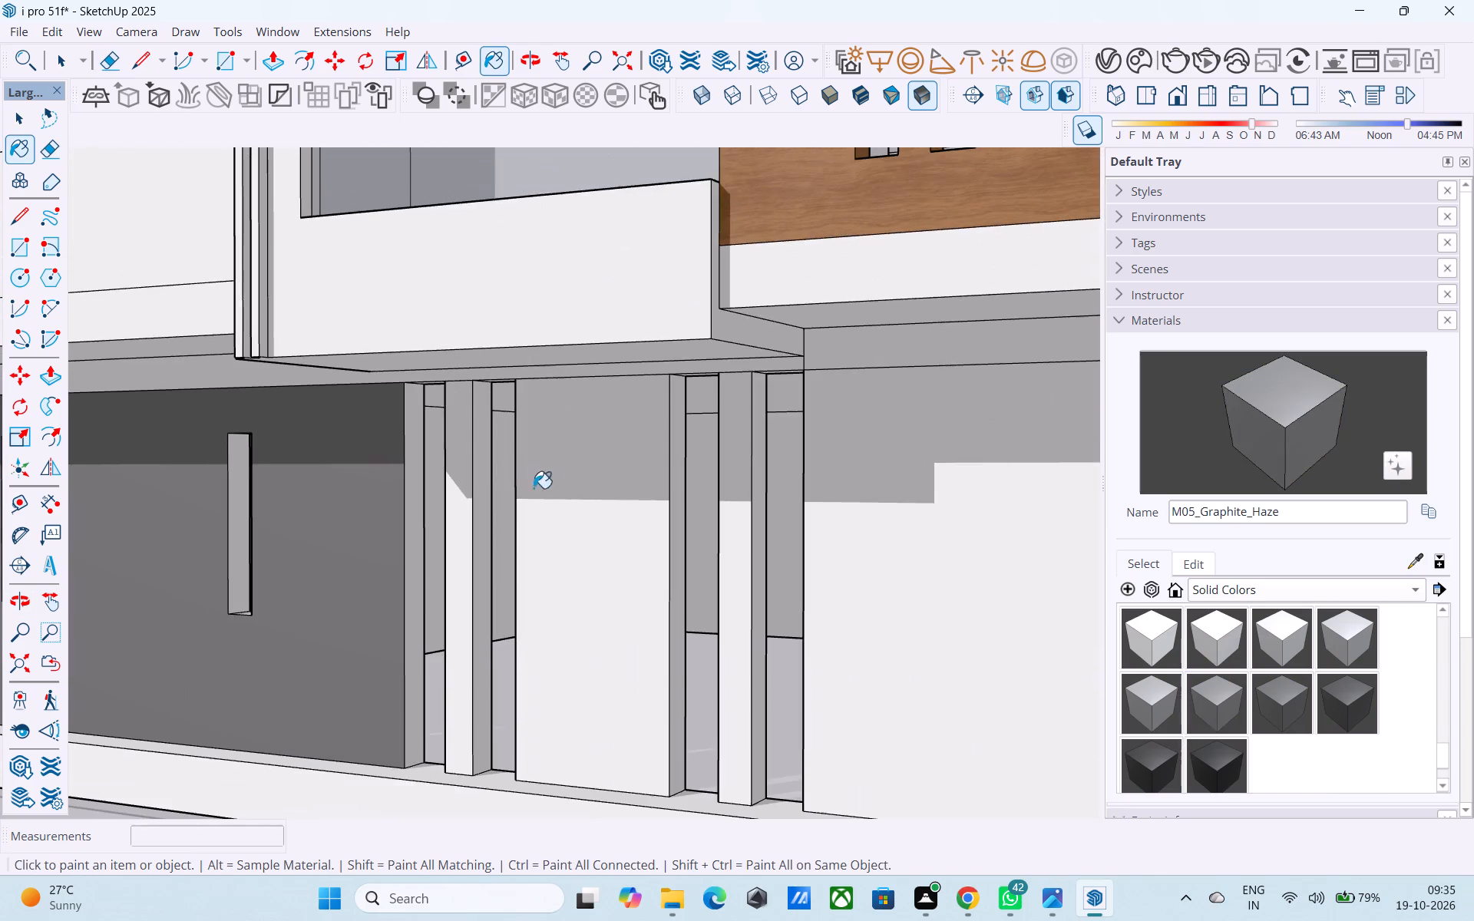
click(584, 500)
scroll(584, 500, down, 5)
click(821, 529)
Paint the front faces of the two slim piers below the balcony and the exposed side faces around them in M05_Graphite_Haze.
scroll(710, 523, up, 4)
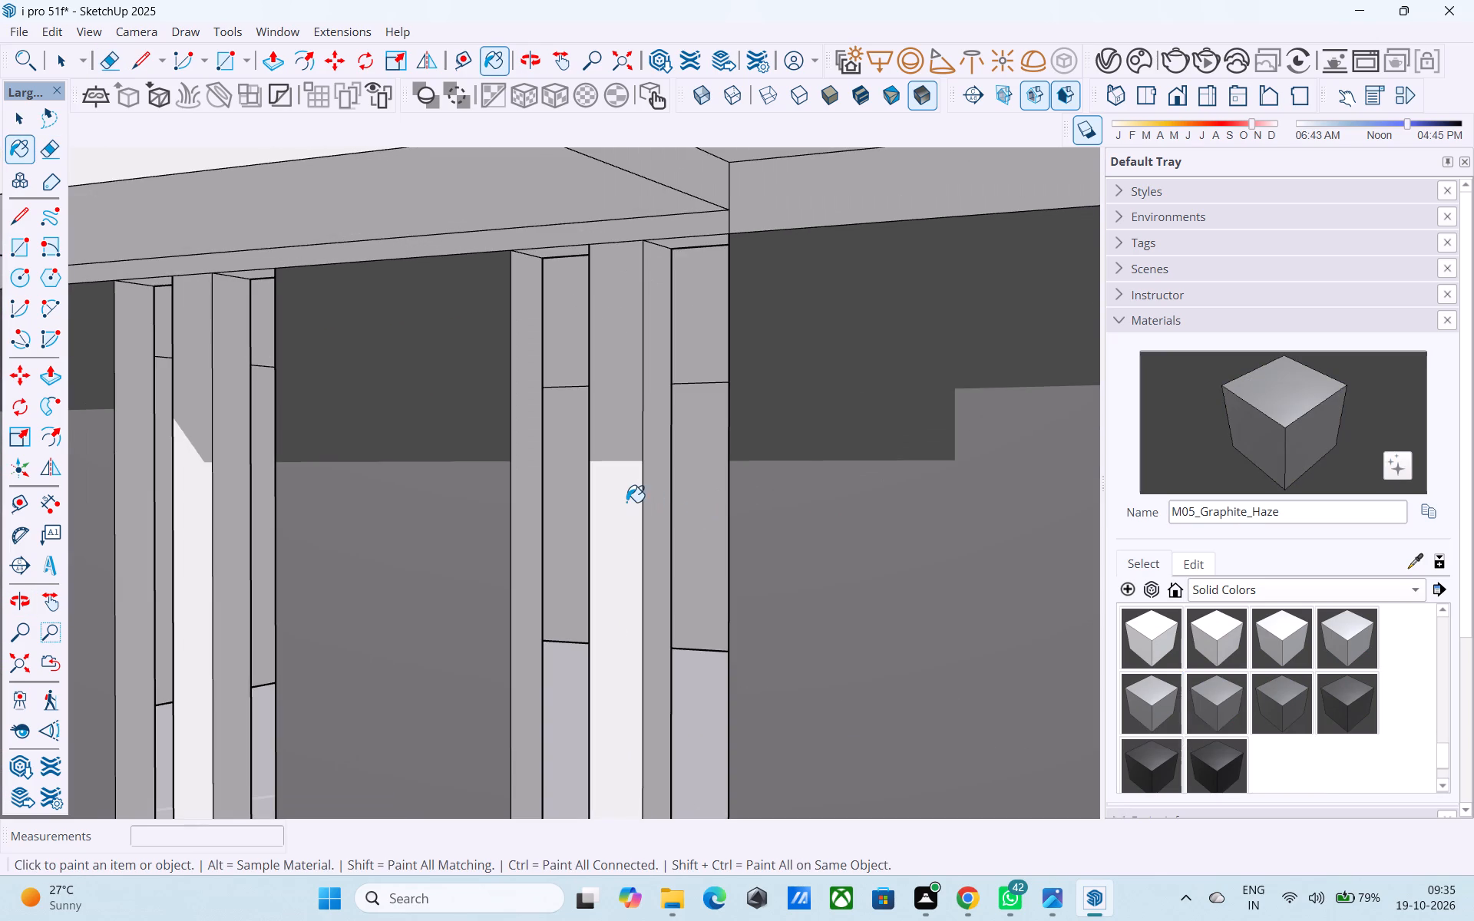
click(626, 503)
scroll(610, 500, down, 3)
click(279, 484)
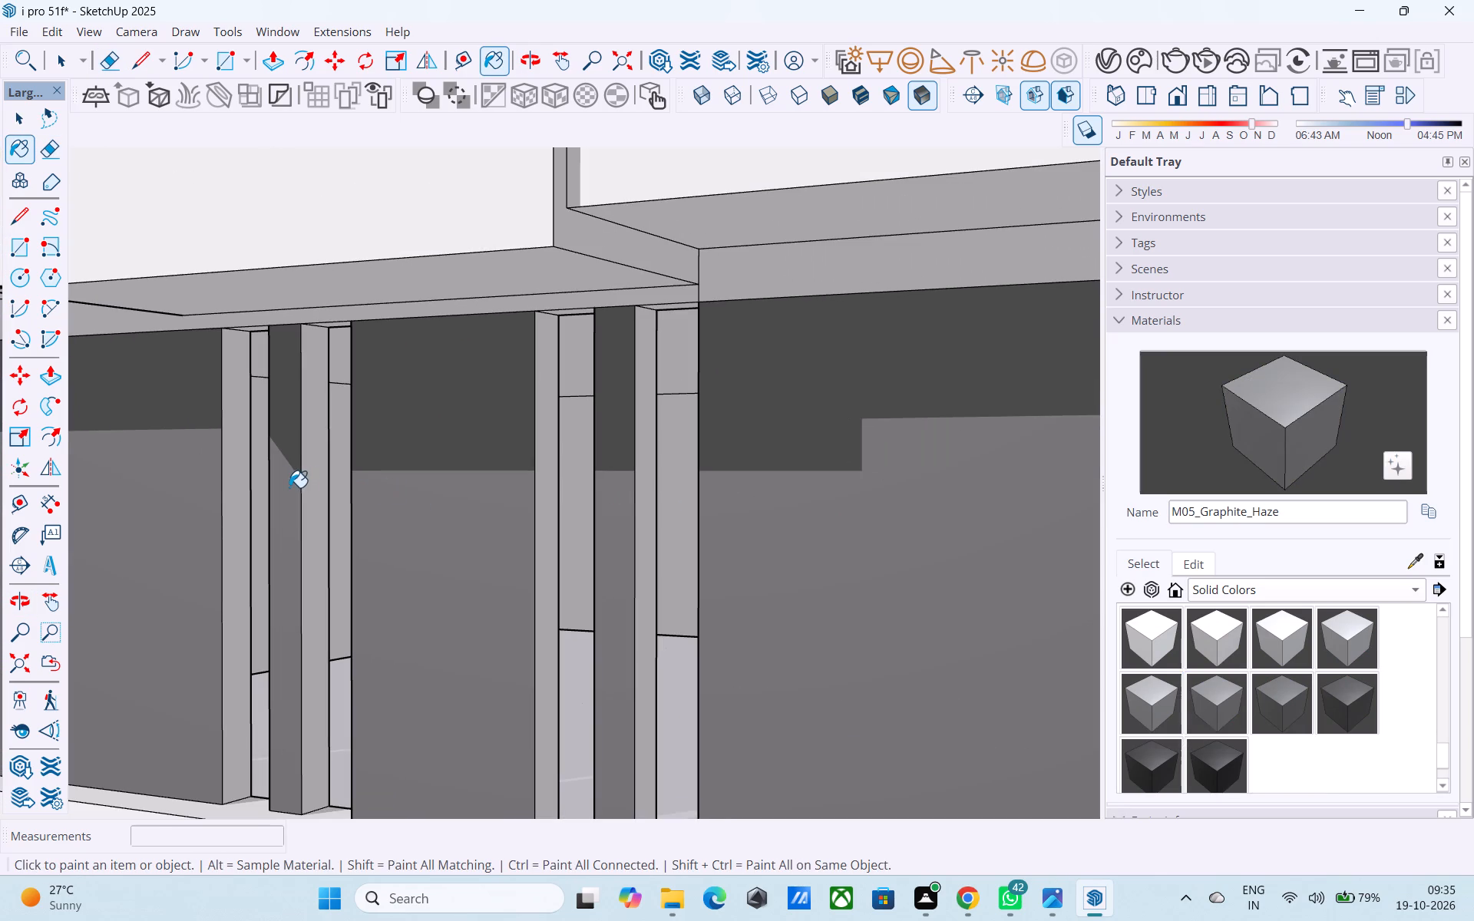
scroll(222, 488, up, 4)
click(223, 490)
click(368, 488)
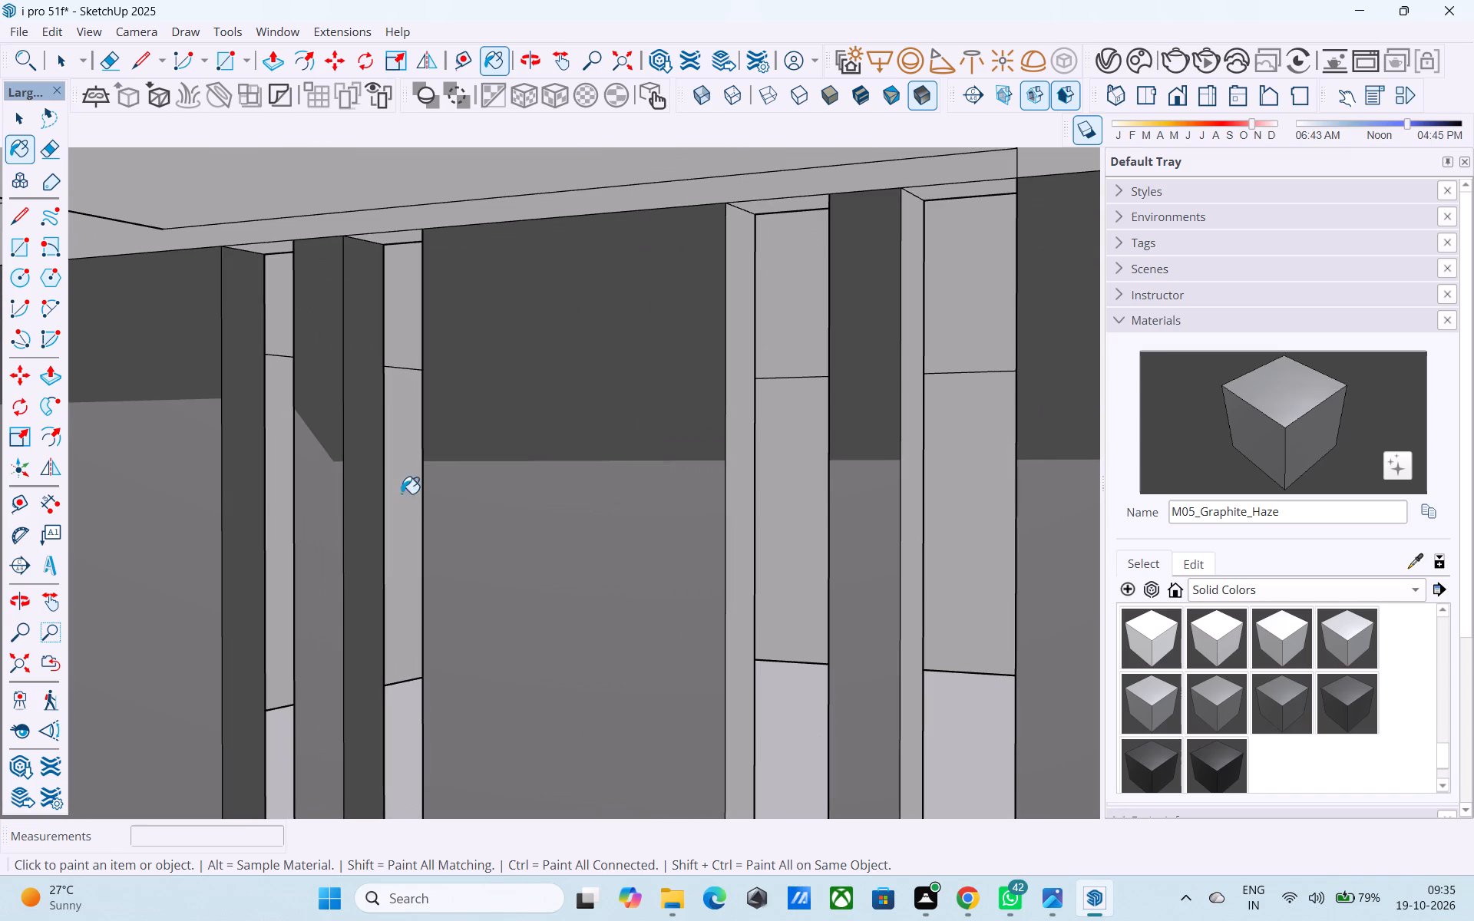
click(739, 490)
click(903, 487)
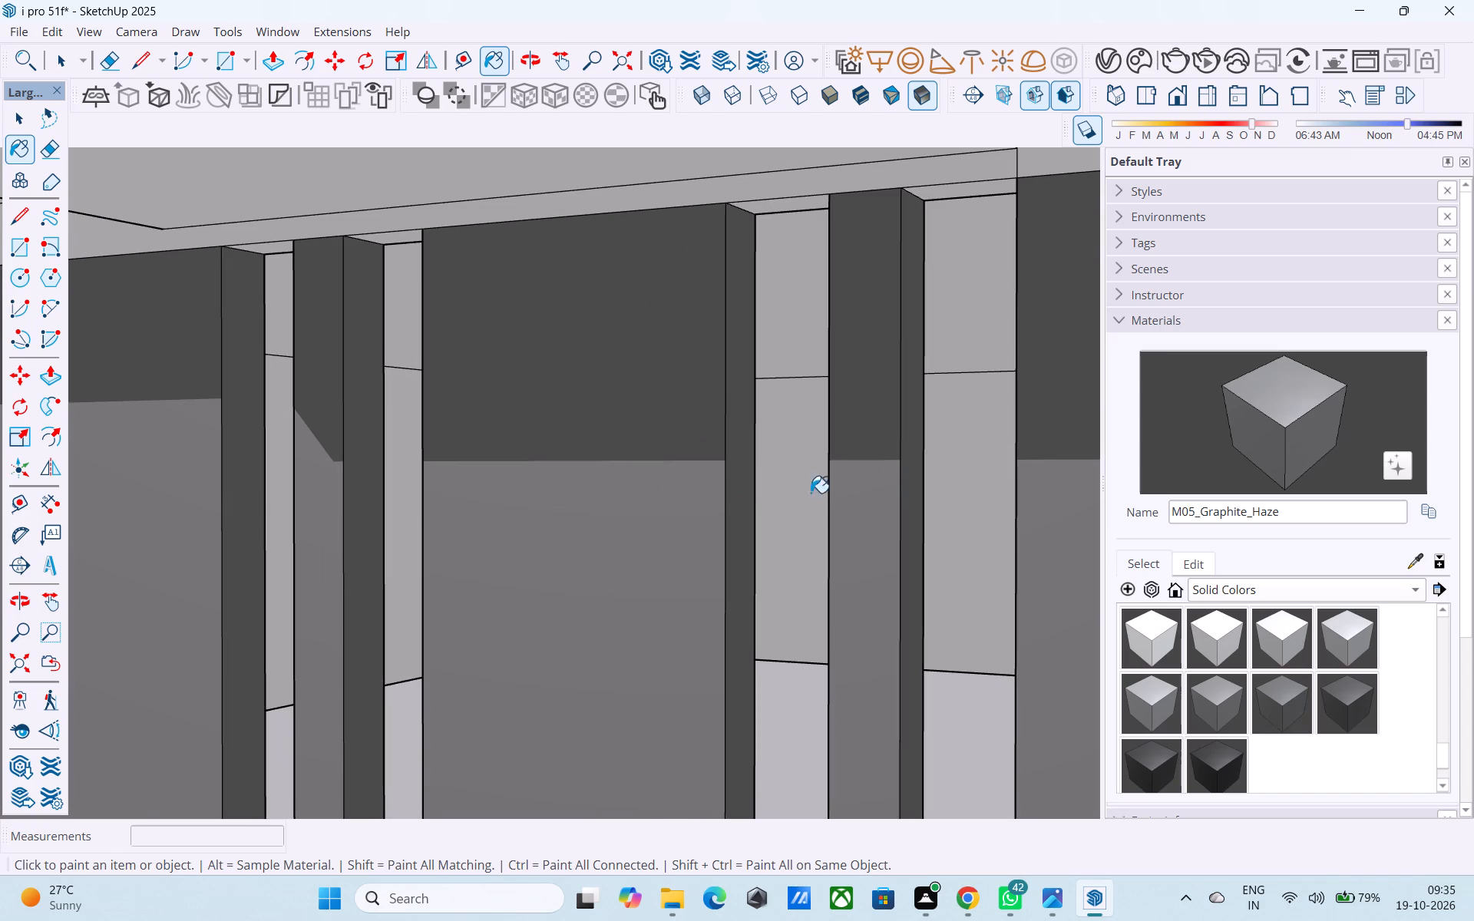
Paint the opposite side faces of the piers and wall panels below the balcony in M05_Graphite_Haze.
scroll(453, 508, down, 5)
middle_drag(609, 528, 1192, 529)
scroll(786, 530, up, 3)
click(653, 512)
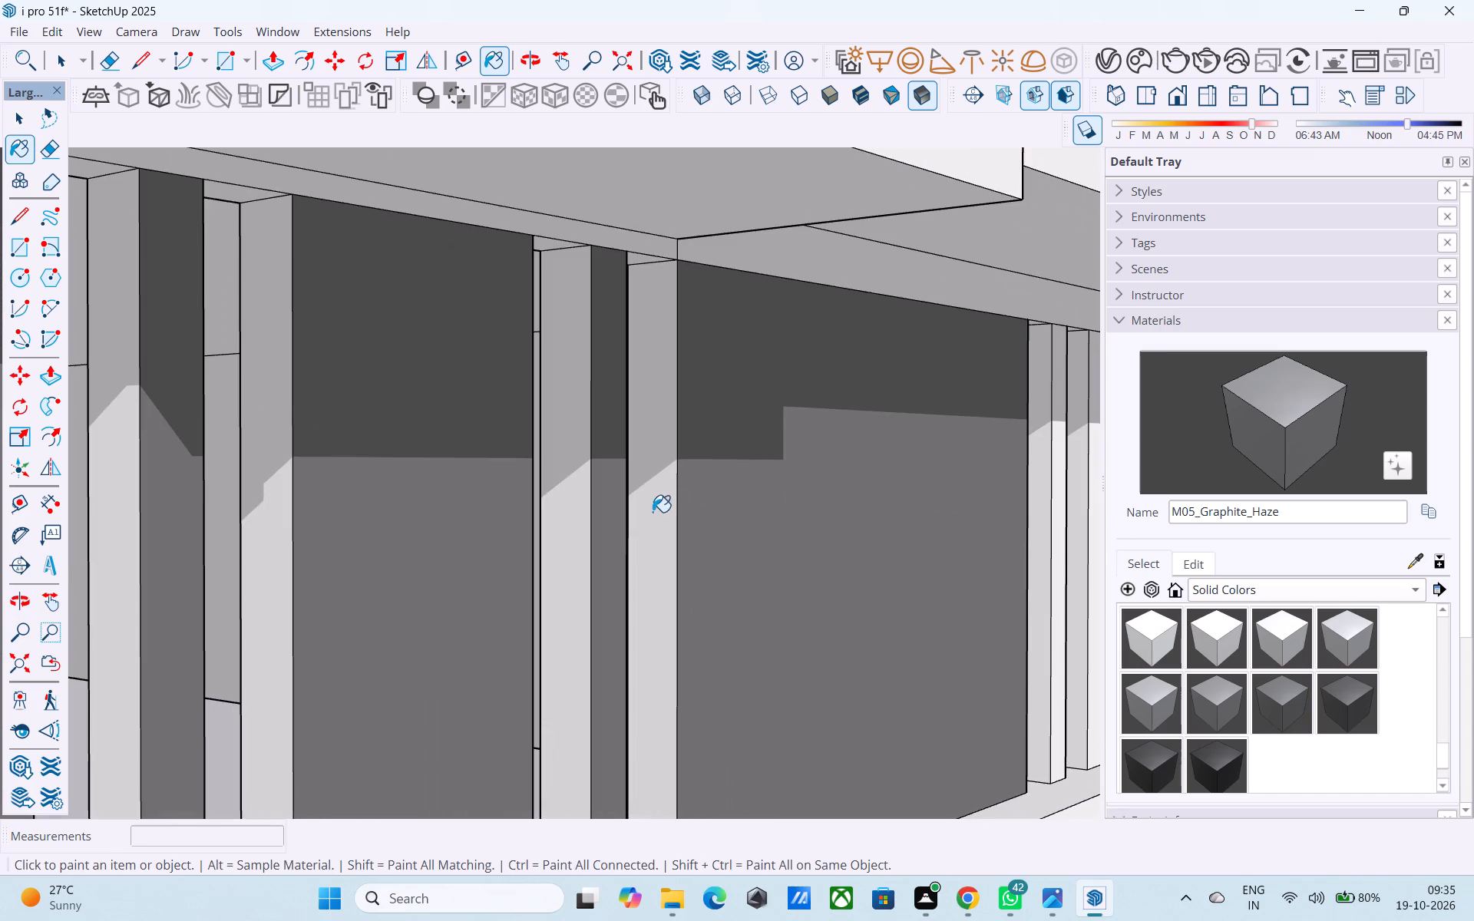
scroll(858, 451, down, 4)
click(680, 498)
click(512, 493)
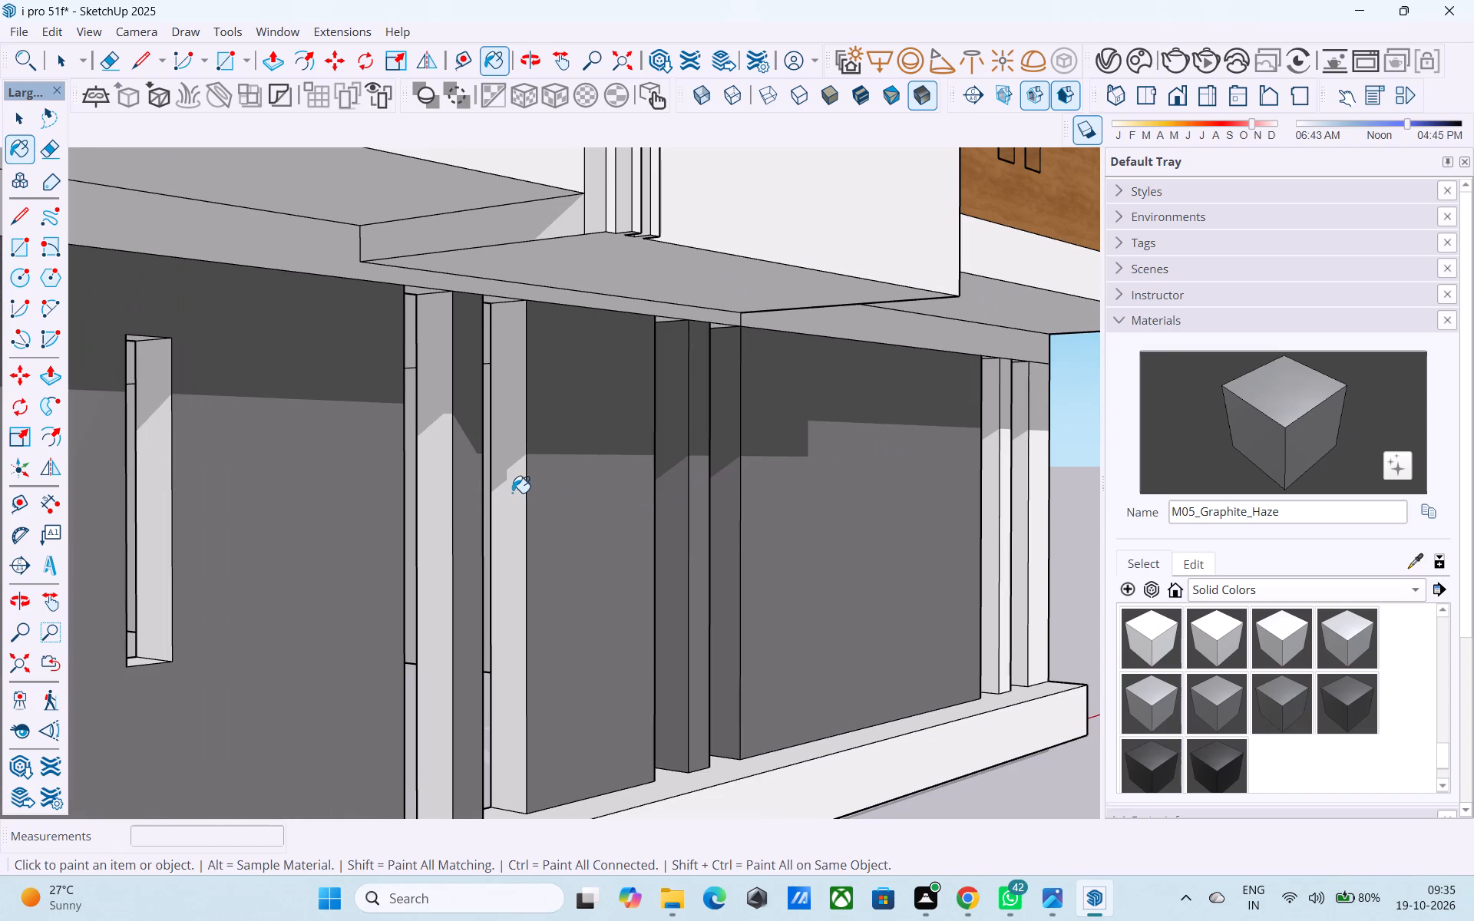
click(441, 487)
Paint the corner column, neighbouring piers and the band above them near the brick wall in M05_Graphite_Haze.
scroll(441, 484, down, 5)
scroll(802, 470, down, 5)
middle_drag(824, 479, 734, 484)
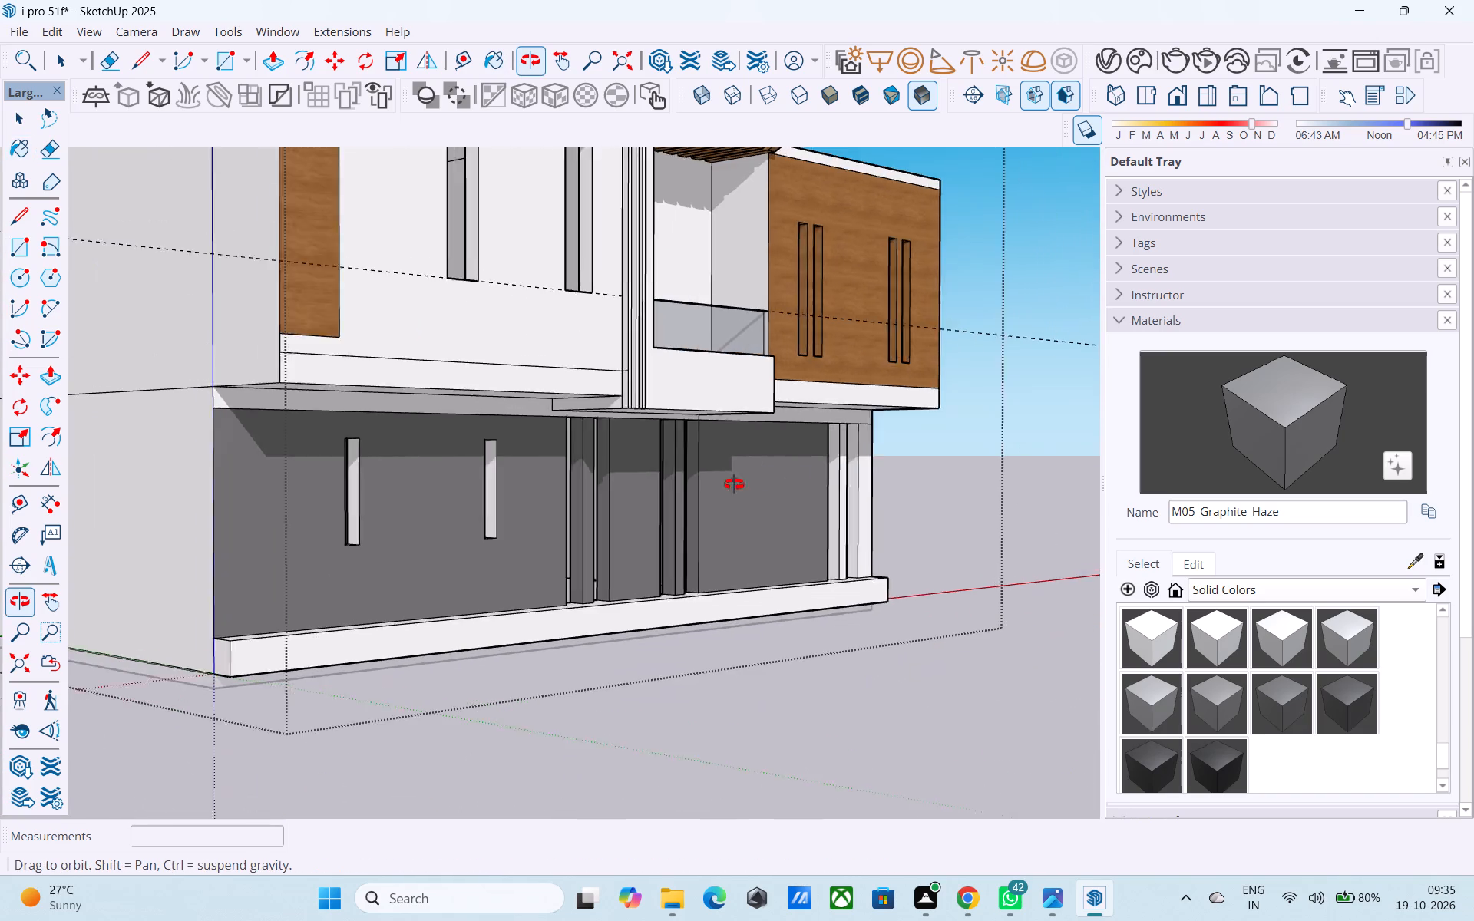
middle_drag(734, 484, 230, 520)
scroll(588, 520, down, 2)
middle_drag(667, 528, 598, 528)
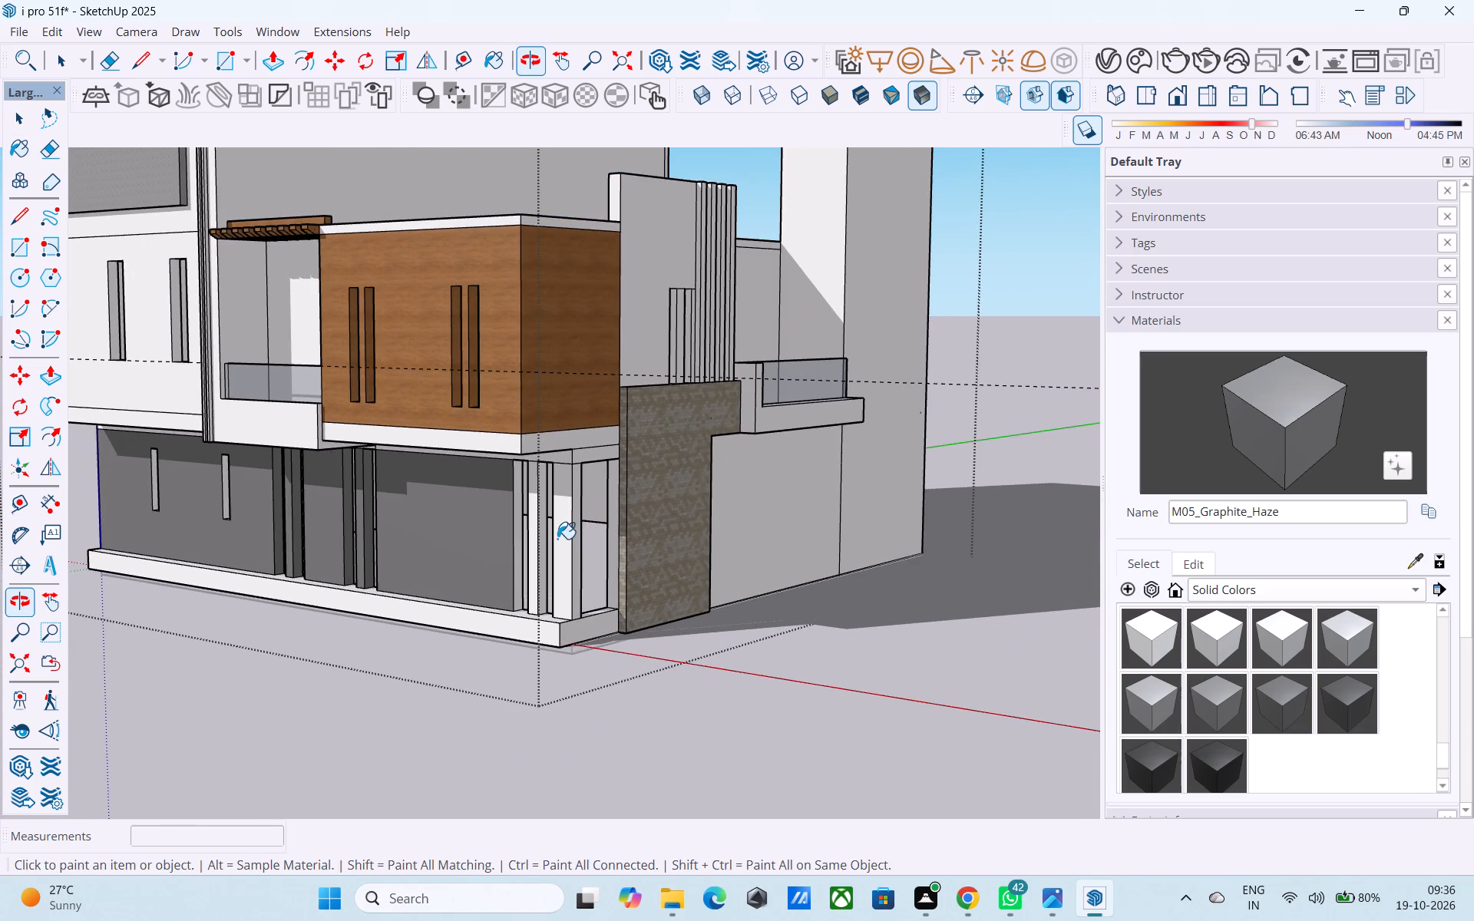
scroll(557, 539, up, 6)
click(560, 541)
scroll(513, 490, up, 1)
middle_drag(513, 490, 534, 469)
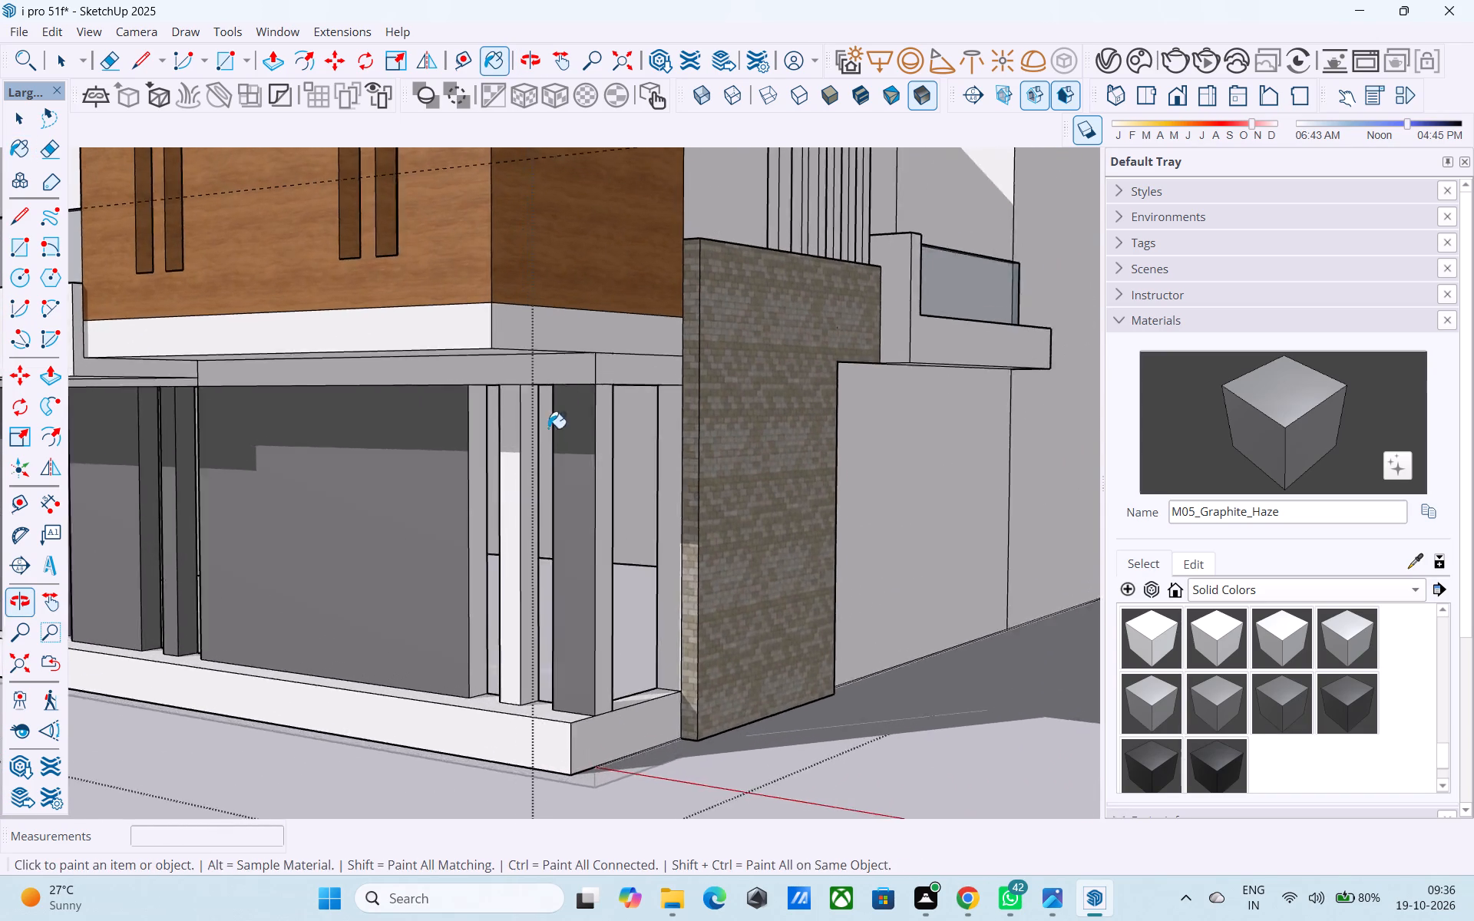
scroll(553, 398, up, 4)
click(523, 373)
click(484, 401)
click(630, 374)
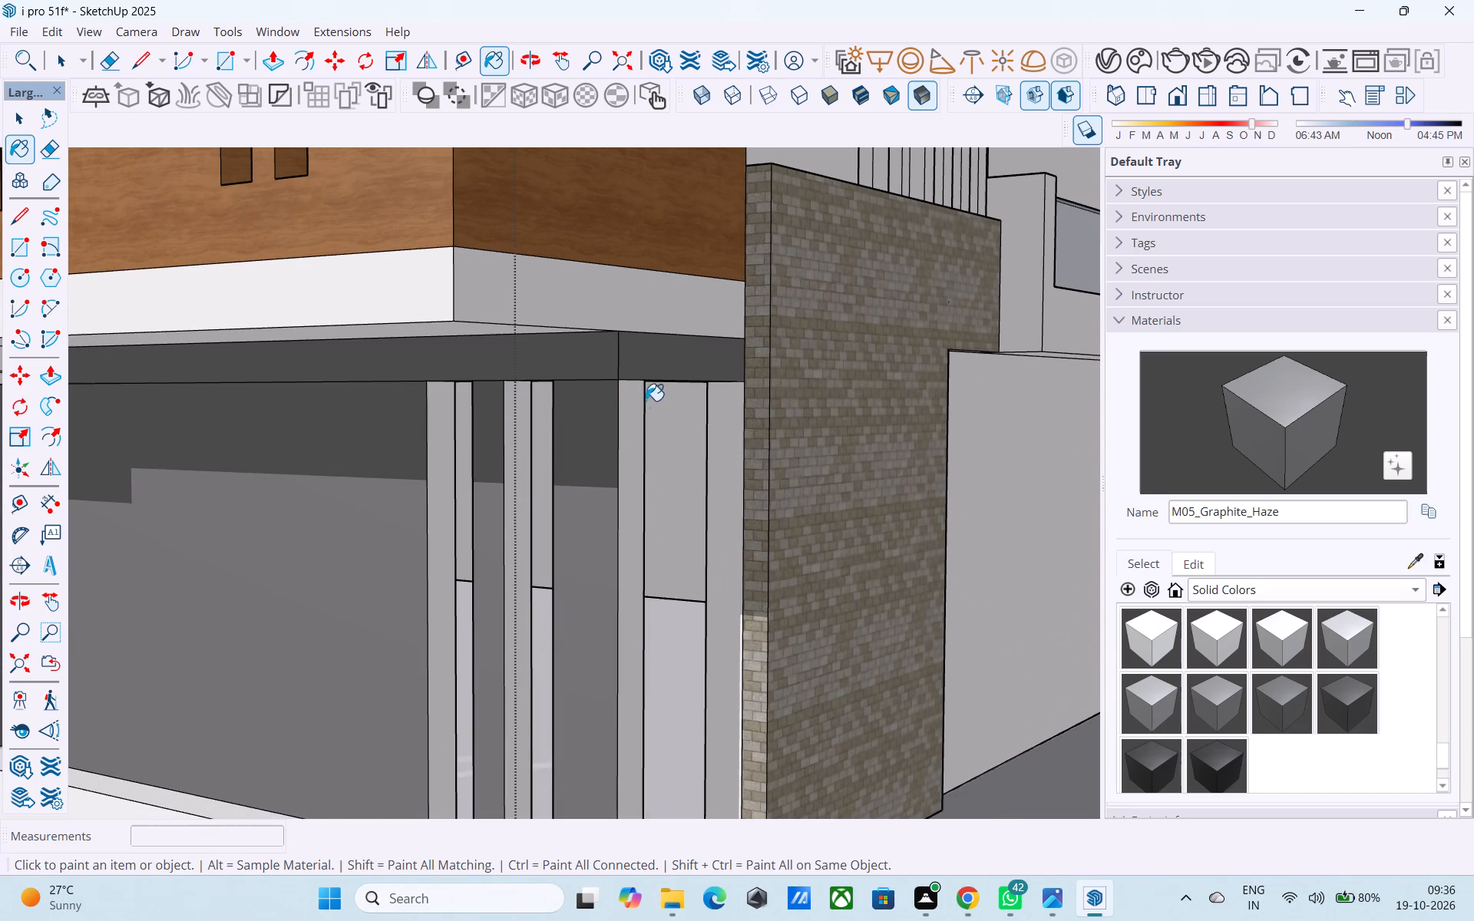
click(629, 508)
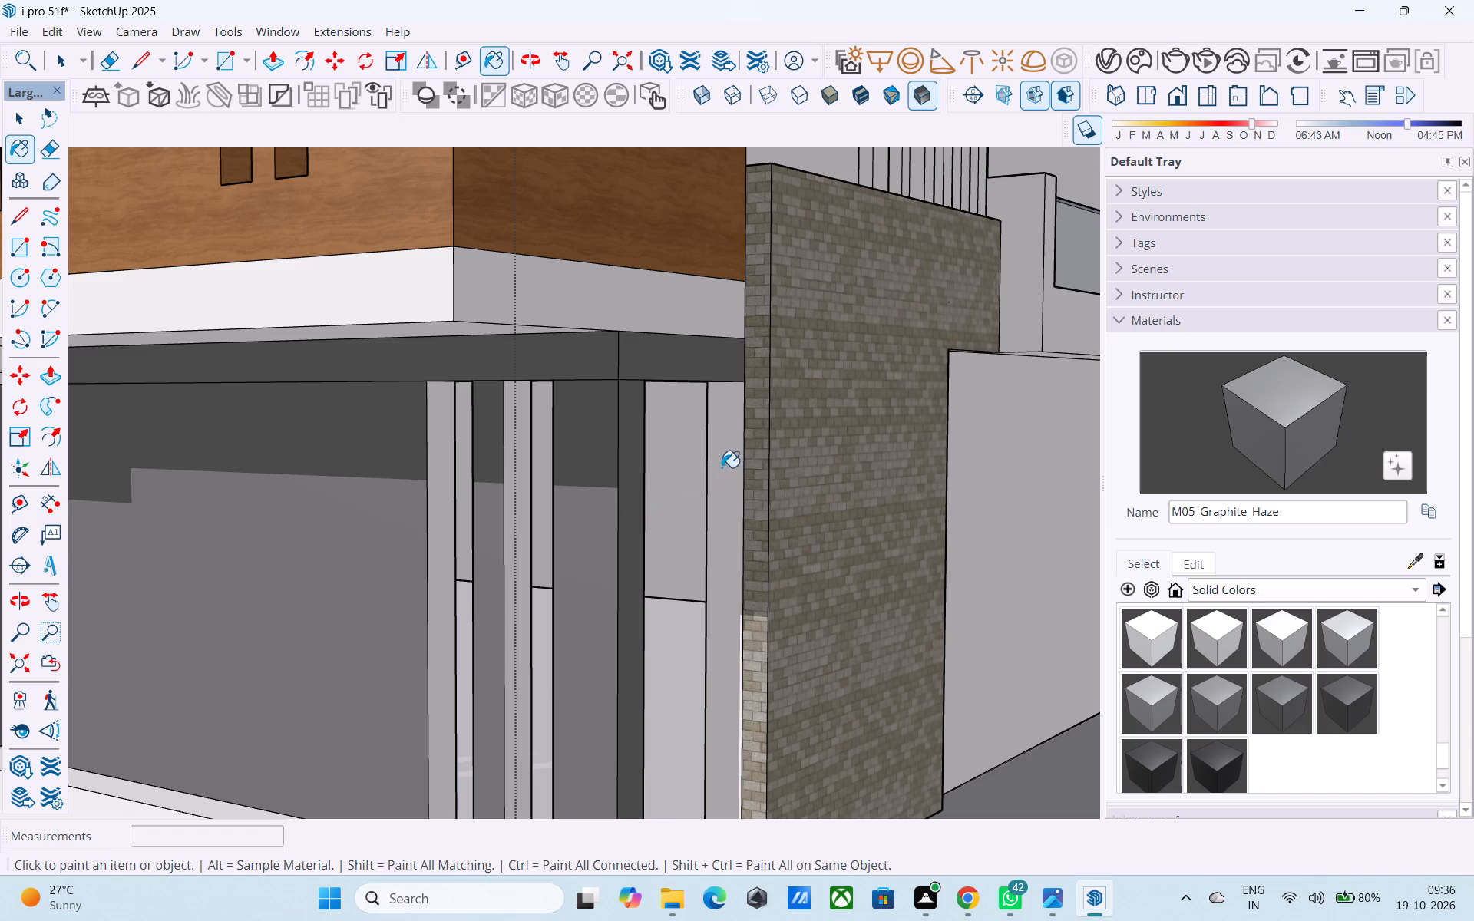
click(724, 467)
Paint the remaining side faces of the wall panel, slim pier and corner column in the corner bay with M05_Graphite_Haze.
scroll(725, 467, down, 4)
middle_click(725, 467)
scroll(530, 498, up, 4)
click(531, 495)
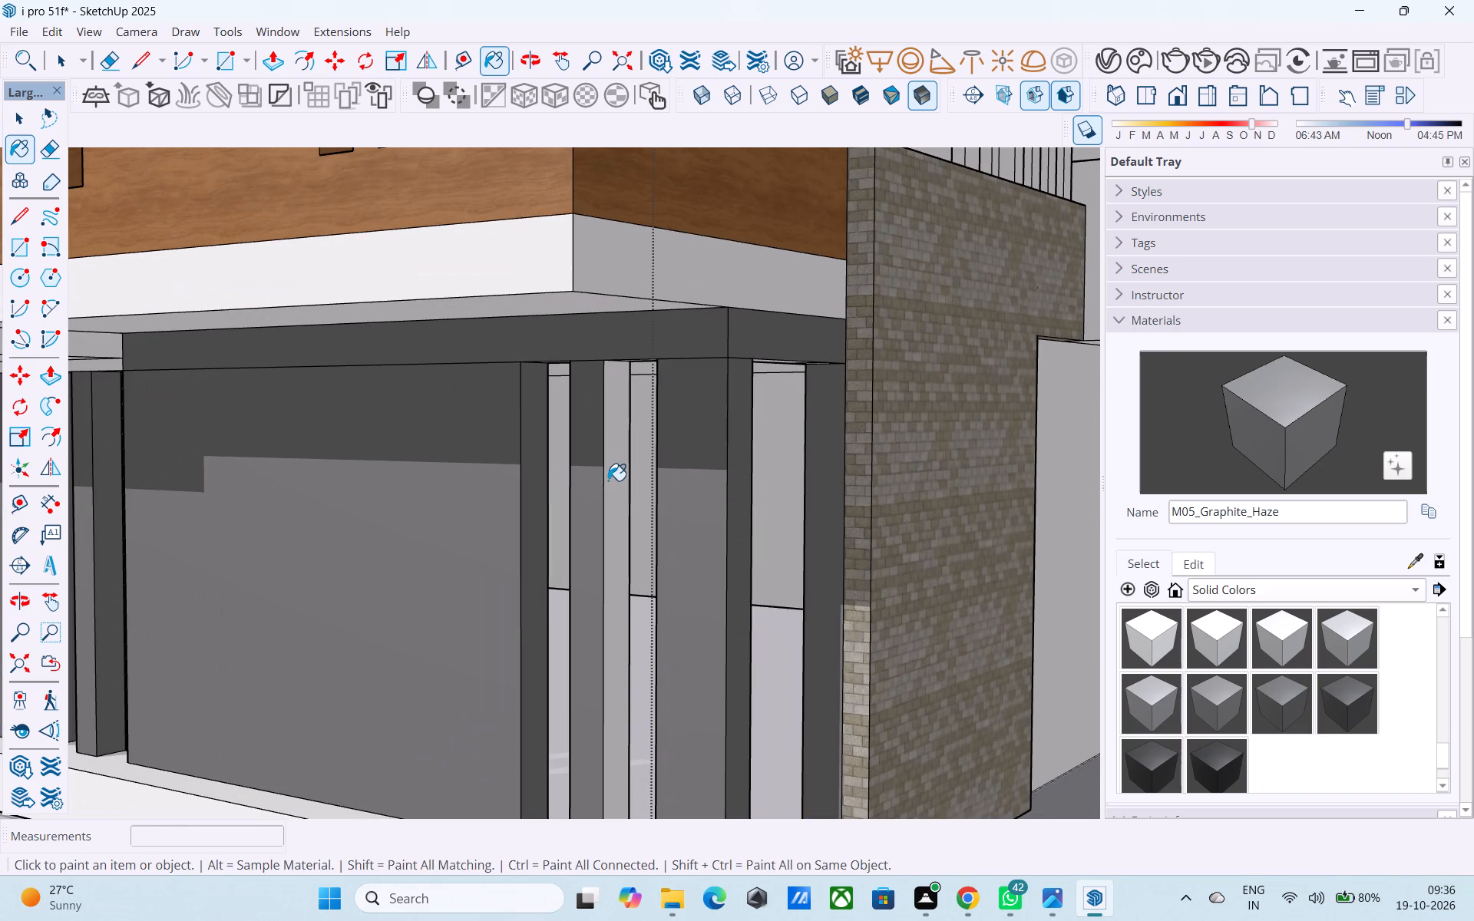
click(608, 480)
middle_drag(609, 480, 1114, 480)
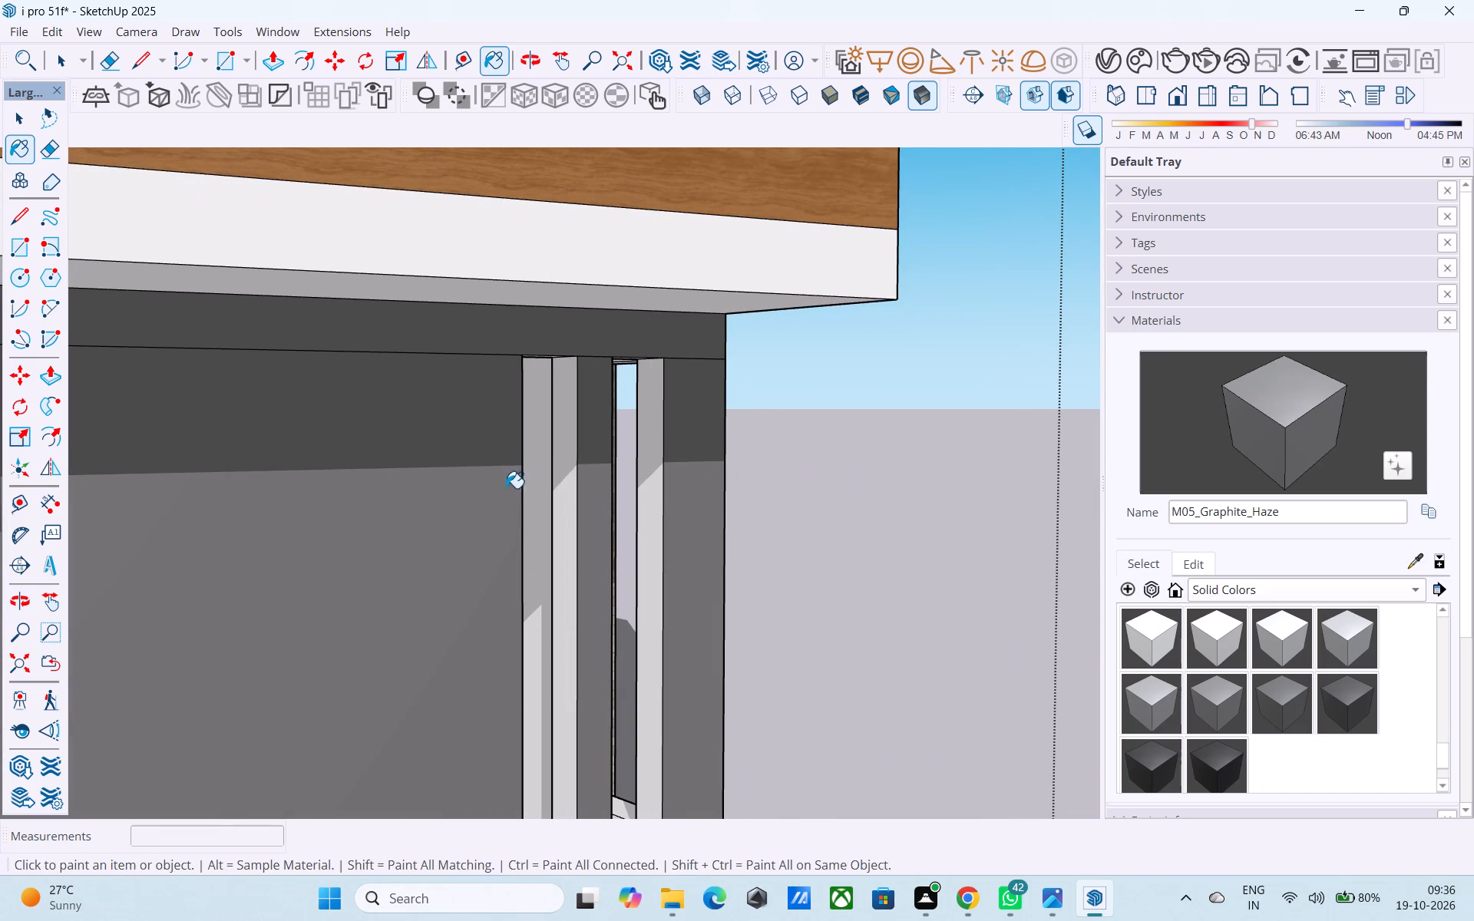
click(566, 469)
click(654, 433)
Paint the band above the wall with the two slim window openings in M05_Graphite_Haze.
scroll(1016, 354, down, 8)
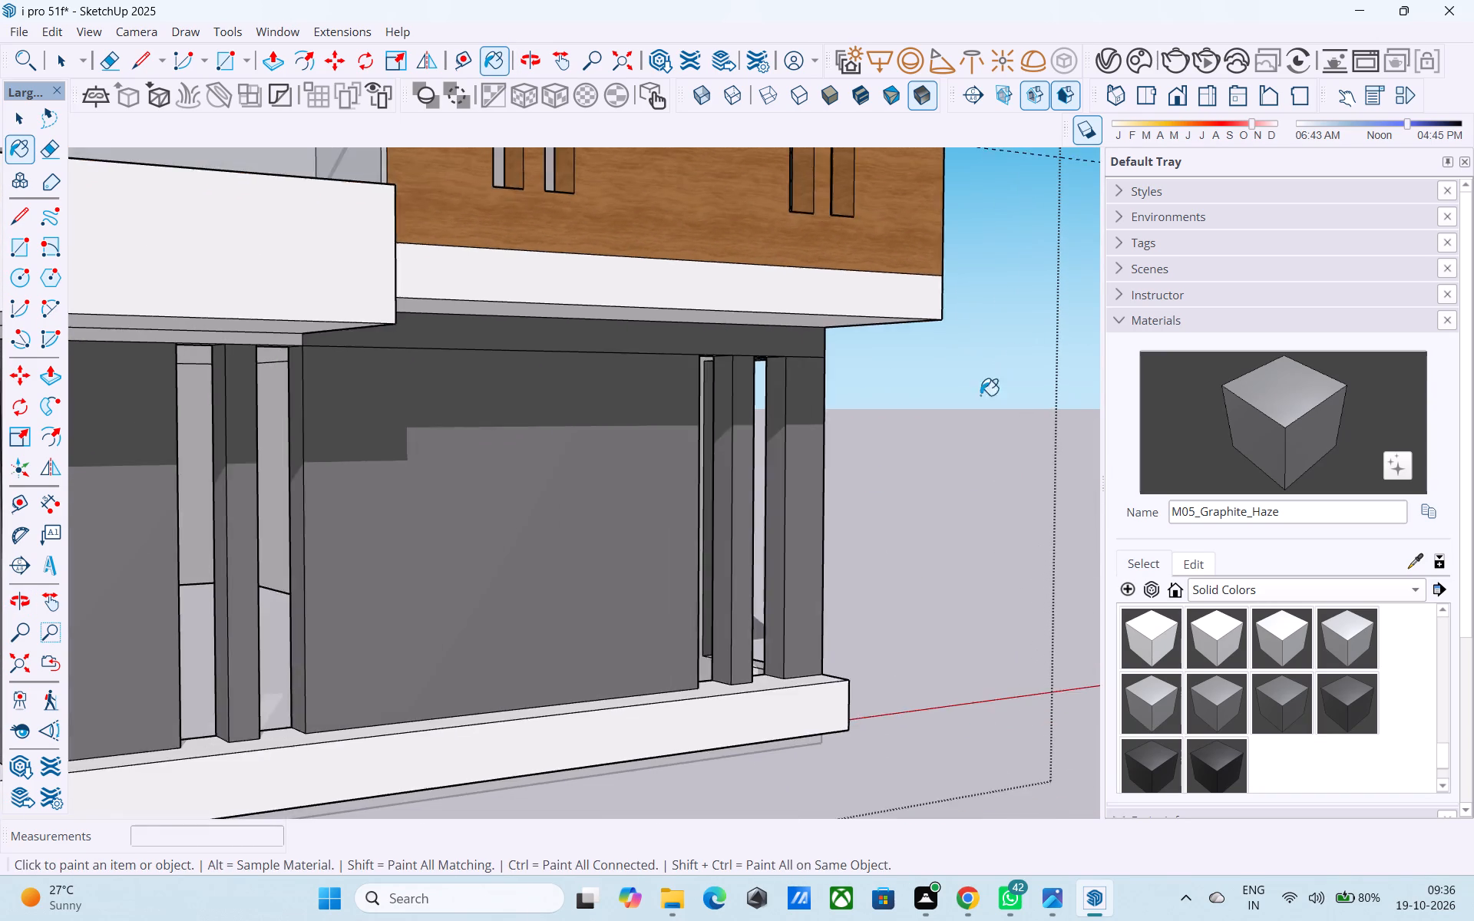
scroll(715, 464, down, 4)
middle_drag(464, 513, 673, 470)
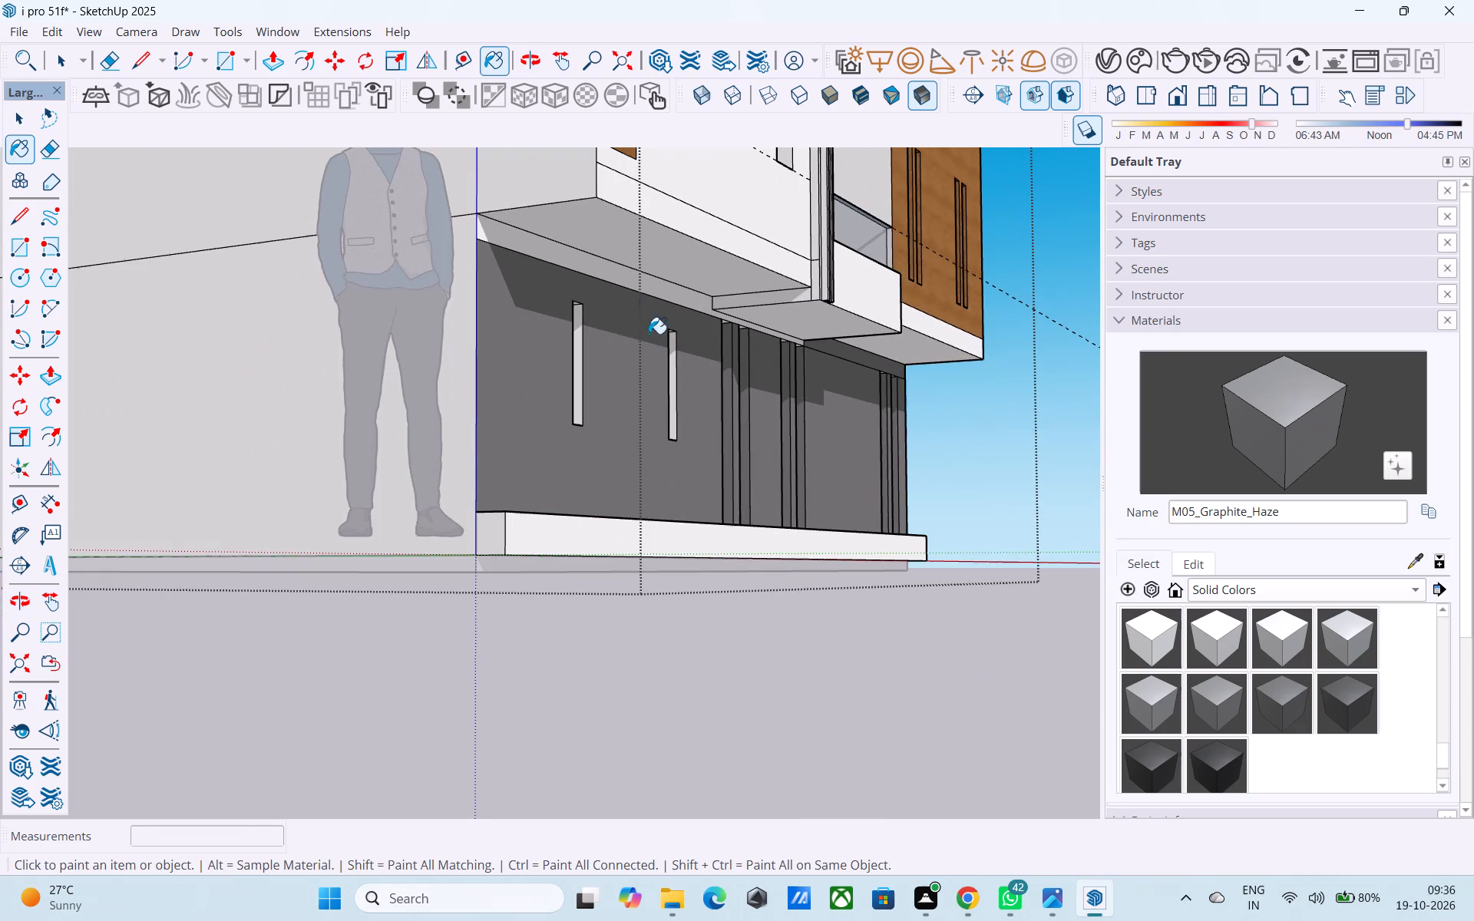
click(533, 246)
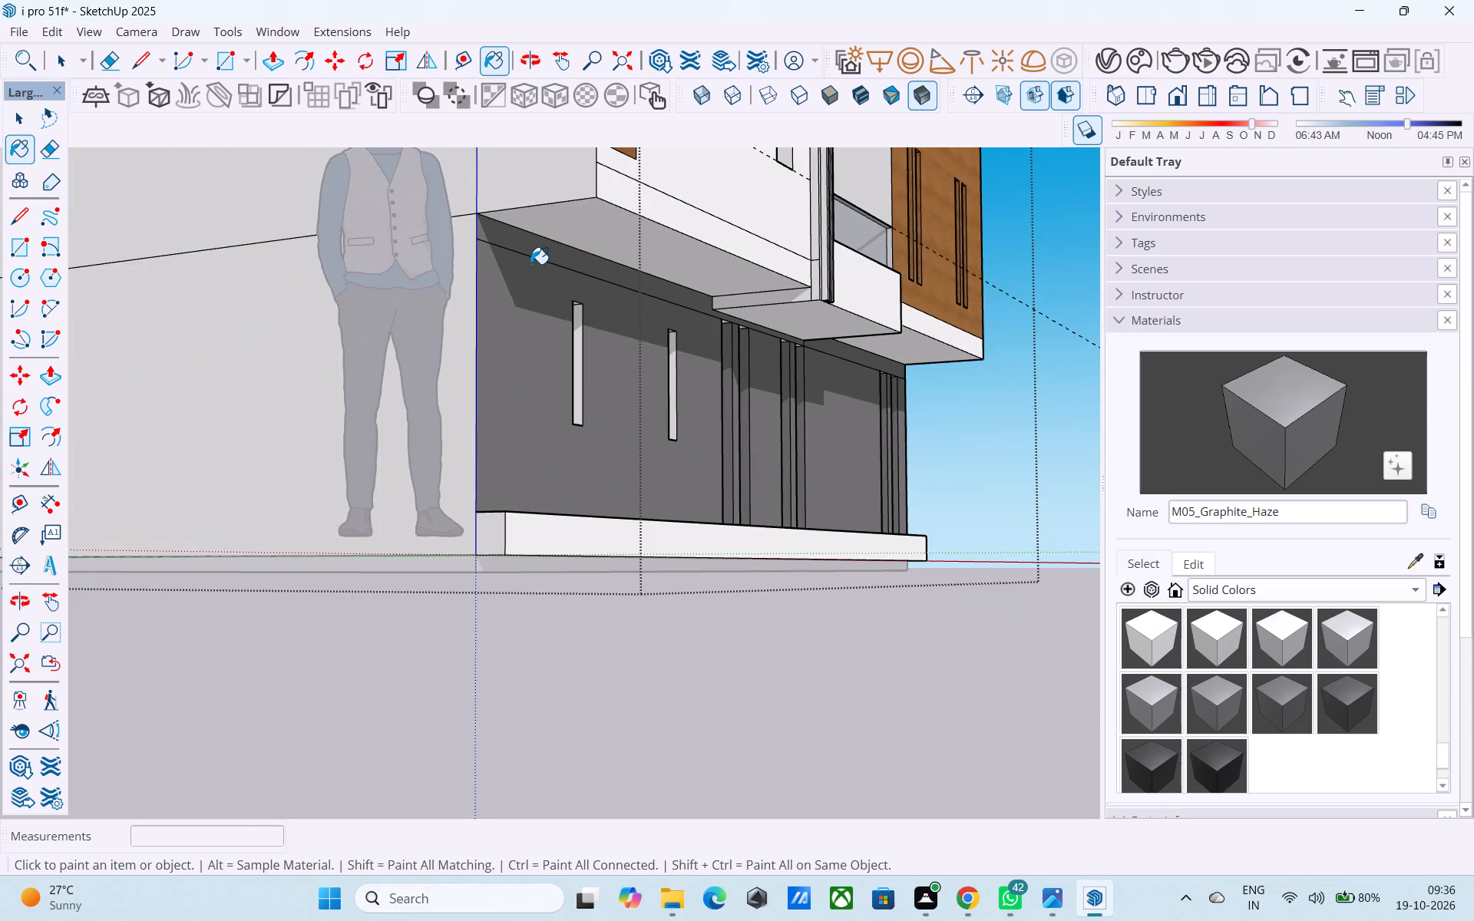
Erase the seam lines between the top band and the wall panels at the slim windows and the corner bay.
middle_drag(531, 264, 473, 304)
key(e)
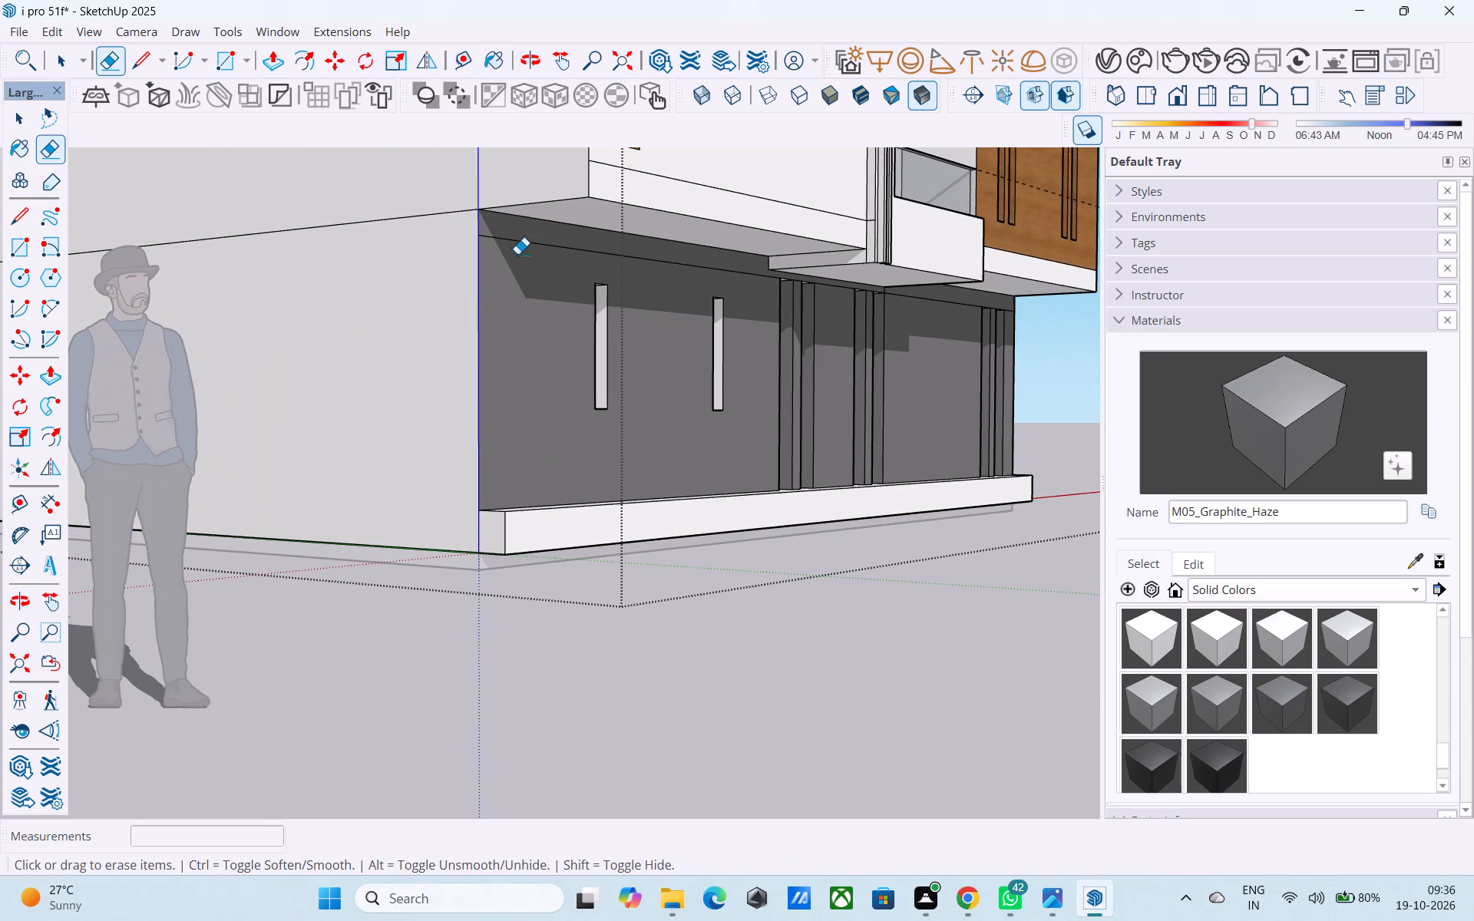
click(521, 246)
middle_drag(688, 273, 395, 243)
scroll(653, 266, up, 1)
scroll(362, 243, down, 5)
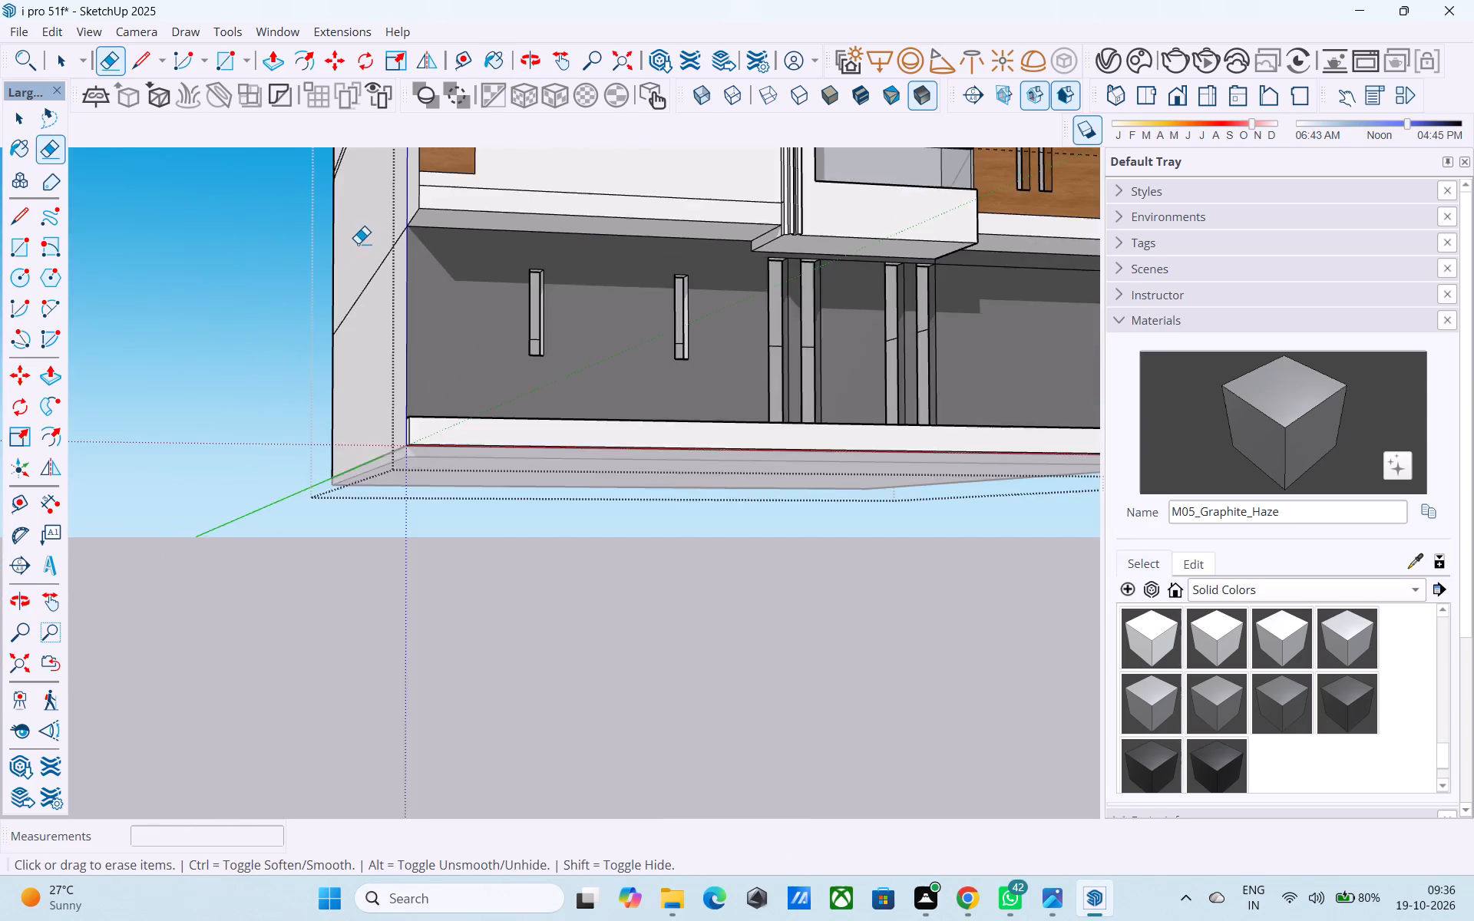
scroll(358, 243, down, 2)
middle_drag(1046, 279, 602, 288)
scroll(686, 218, up, 8)
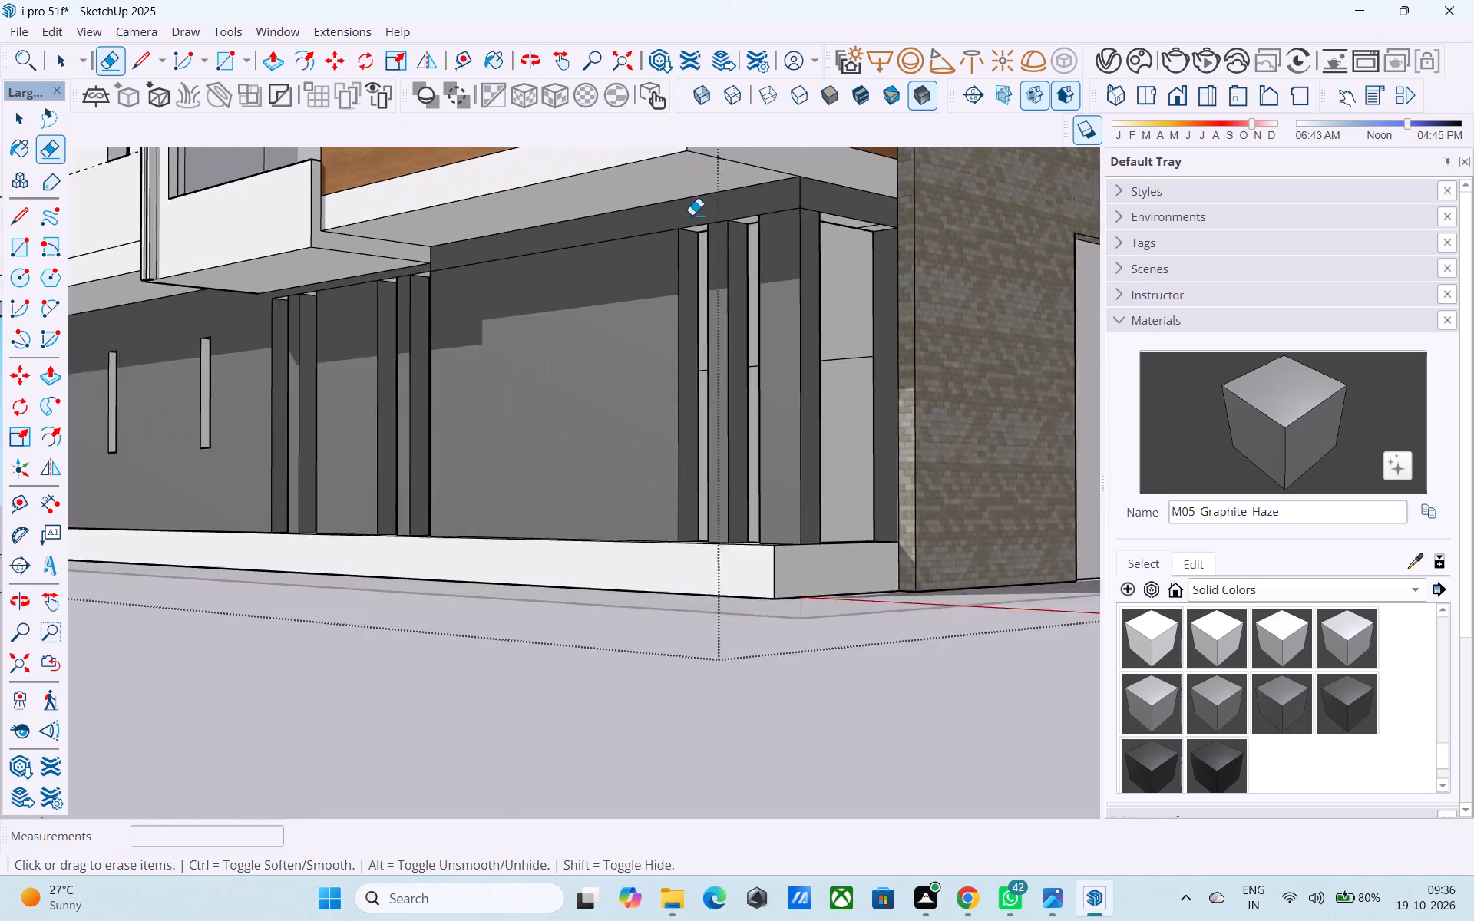
scroll(692, 215, up, 5)
drag(620, 236, 616, 252)
Erase the seam lines between the top band and the corner column and slim pier beside the brick wall.
scroll(589, 275, down, 4)
middle_drag(589, 279, 659, 299)
scroll(740, 249, up, 2)
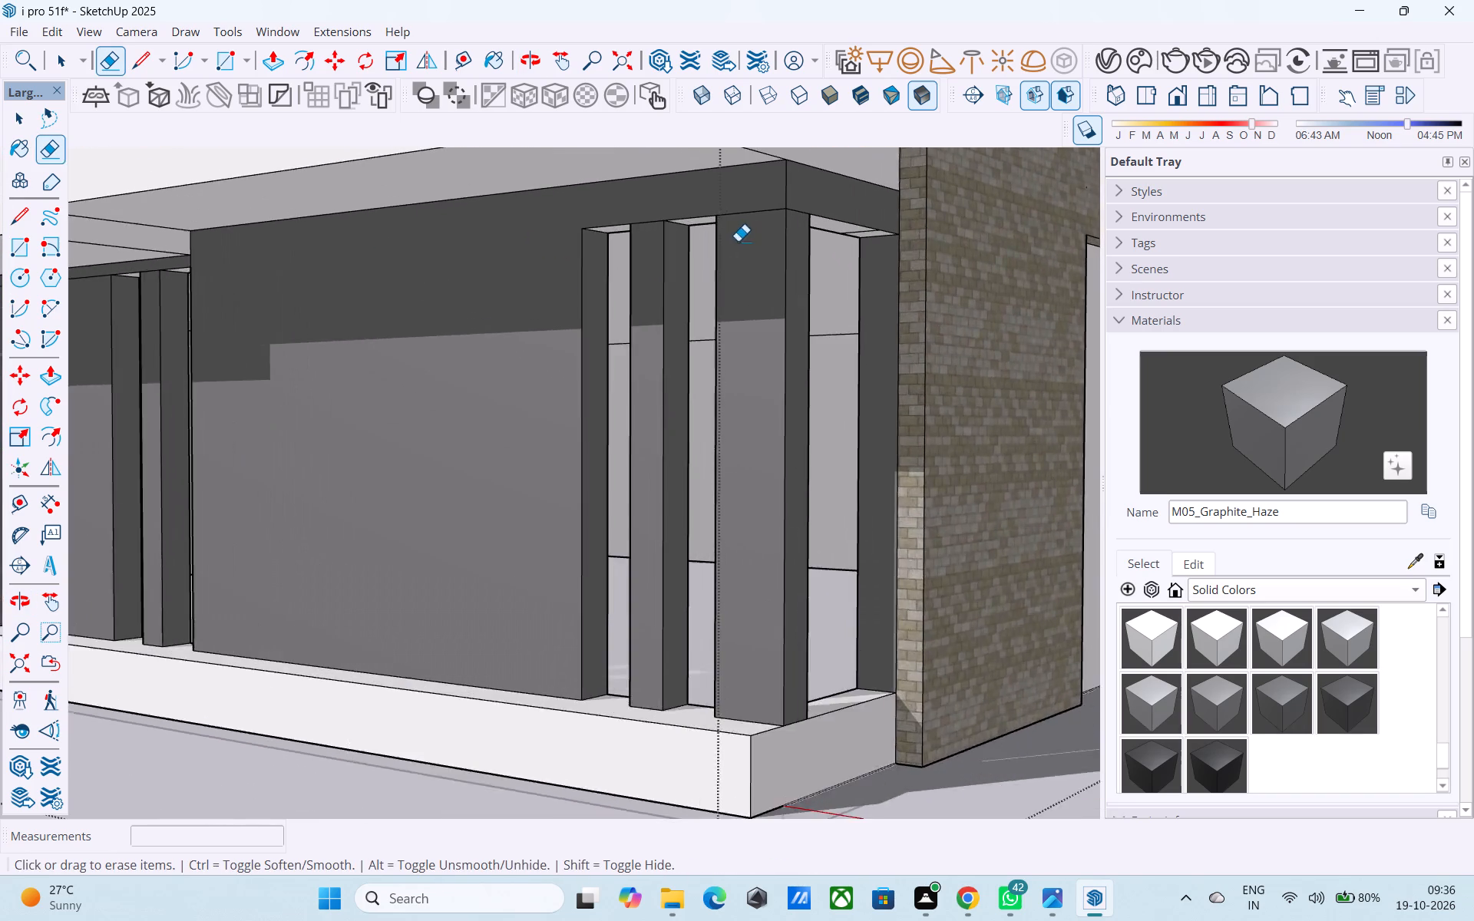
scroll(738, 241, up, 4)
click(746, 206)
drag(834, 195, 828, 216)
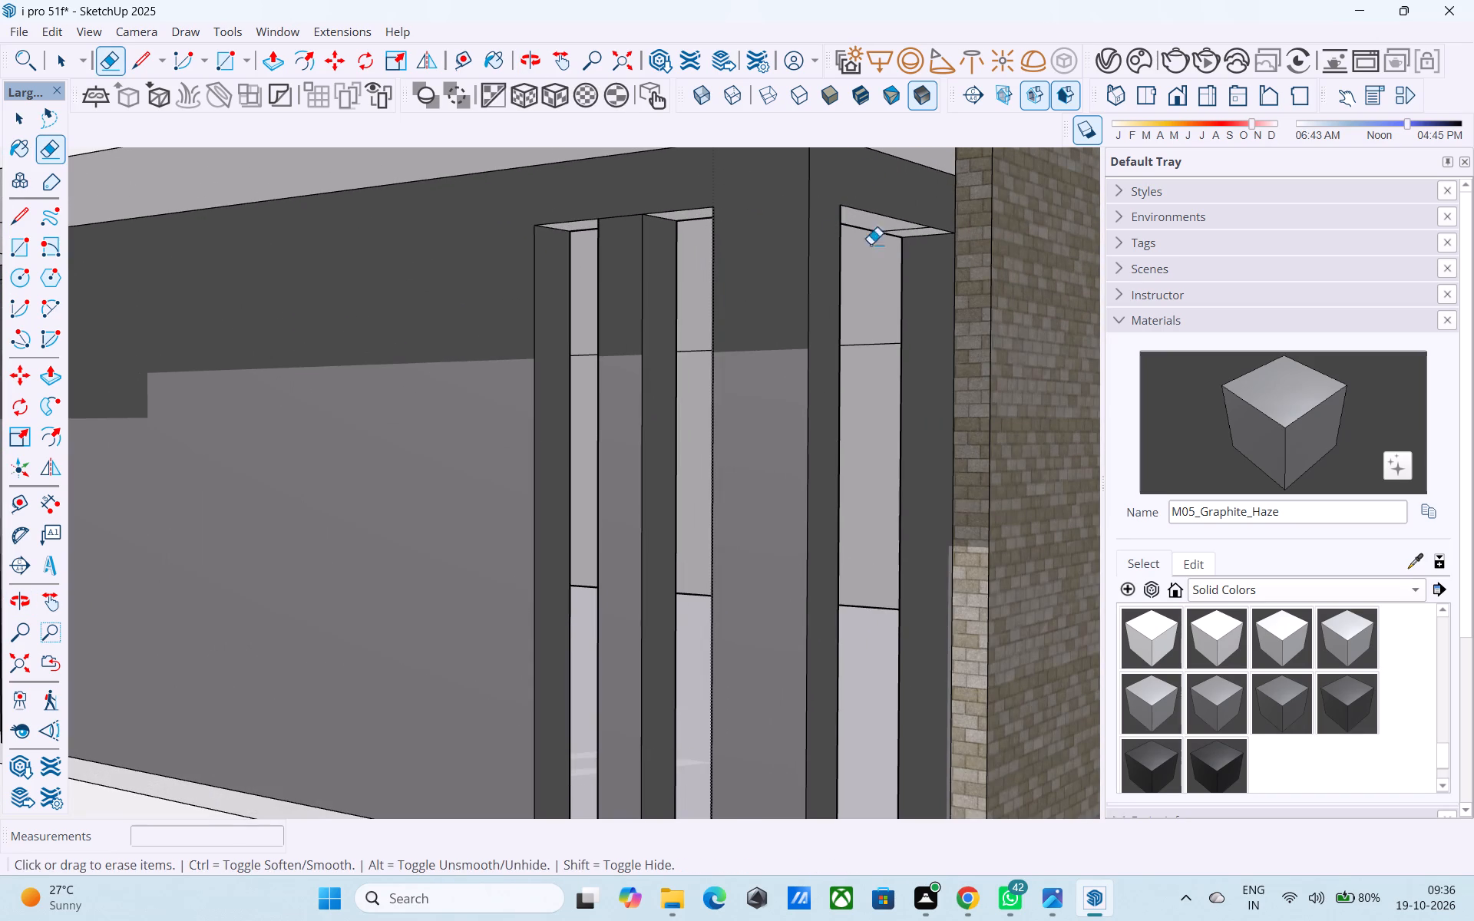
scroll(923, 243, down, 5)
scroll(804, 261, down, 2)
scroll(778, 234, up, 8)
click(732, 235)
Erase the seam lines between the top band and the piers and wall panel below the balcony.
scroll(1050, 233, down, 3)
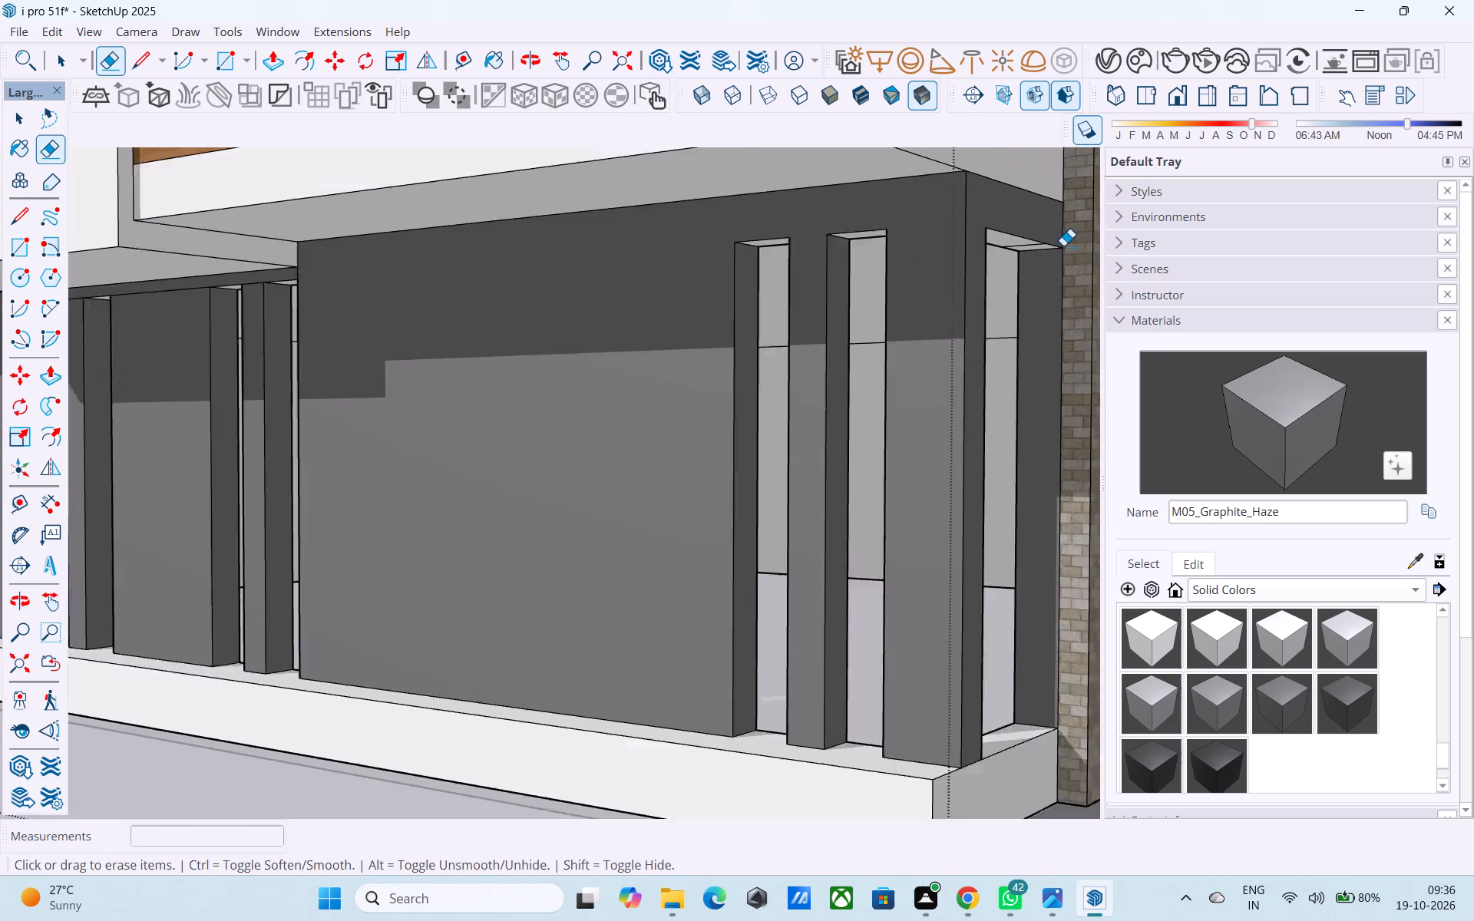
scroll(1063, 246, down, 5)
scroll(514, 322, up, 13)
drag(549, 220, 547, 239)
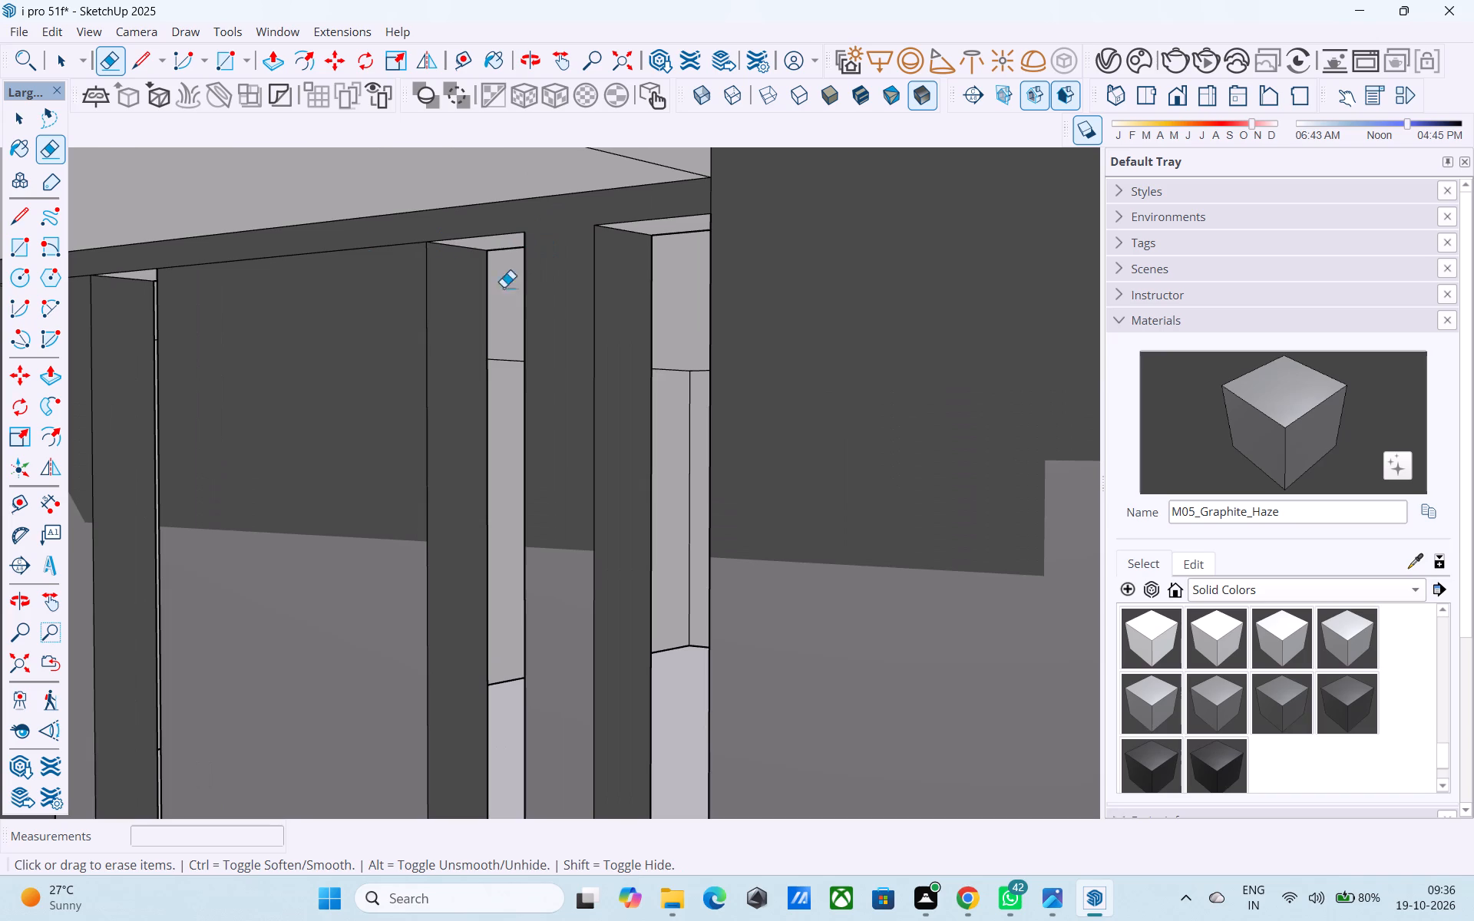
drag(333, 240, 326, 290)
scroll(840, 272, down, 7)
scroll(533, 284, up, 7)
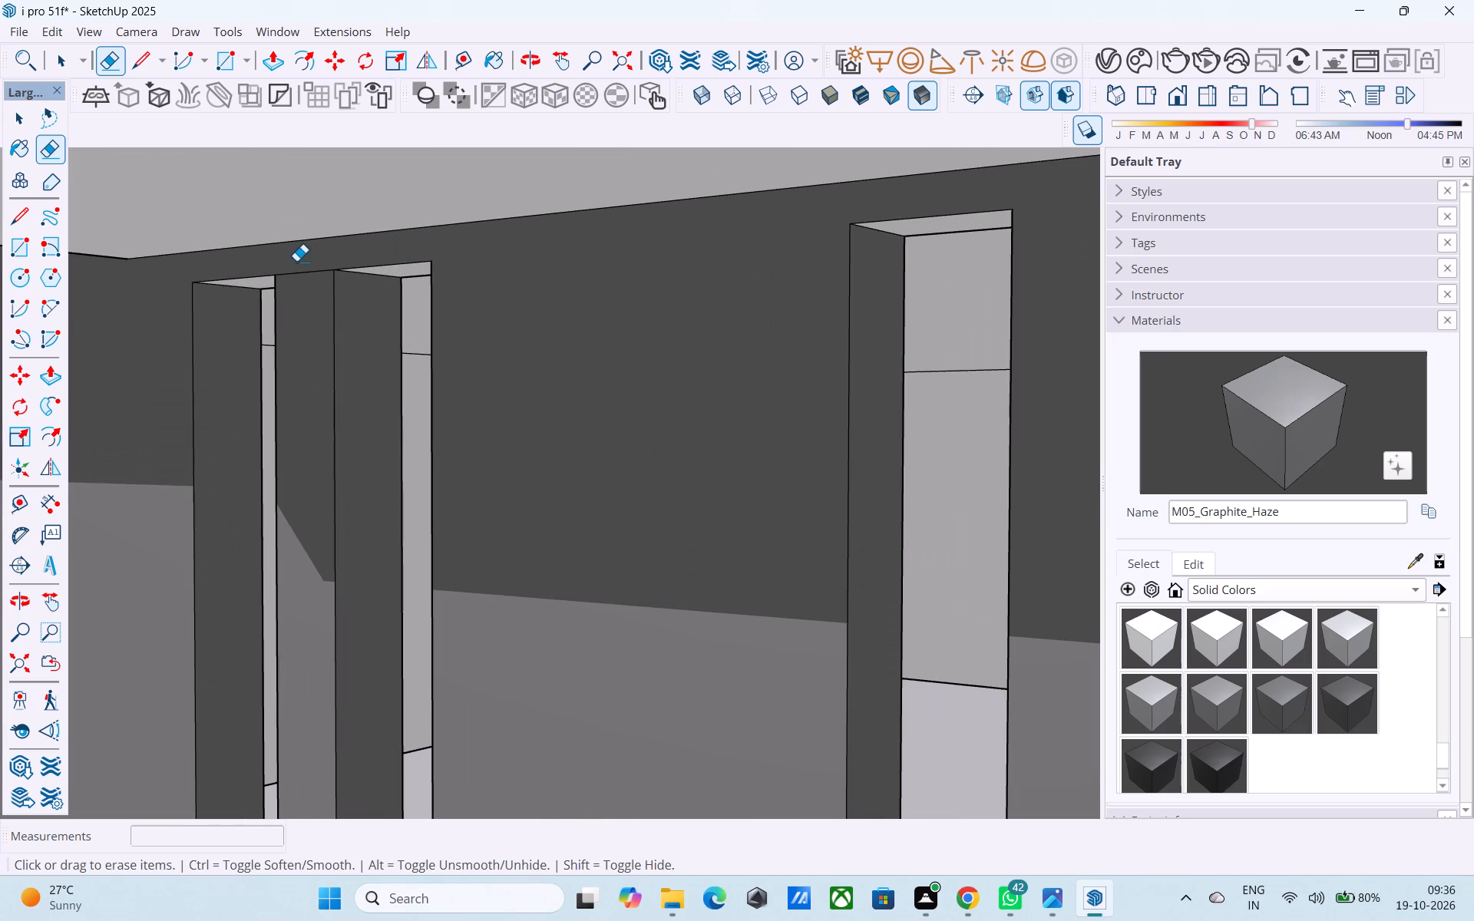
drag(296, 261, 306, 284)
Paint the top inner faces of the four tall openings below the balcony in M05_Graphite_Haze.
scroll(517, 280, down, 7)
scroll(631, 286, up, 1)
scroll(627, 289, down, 4)
middle_drag(606, 309, 604, 326)
click(1284, 425)
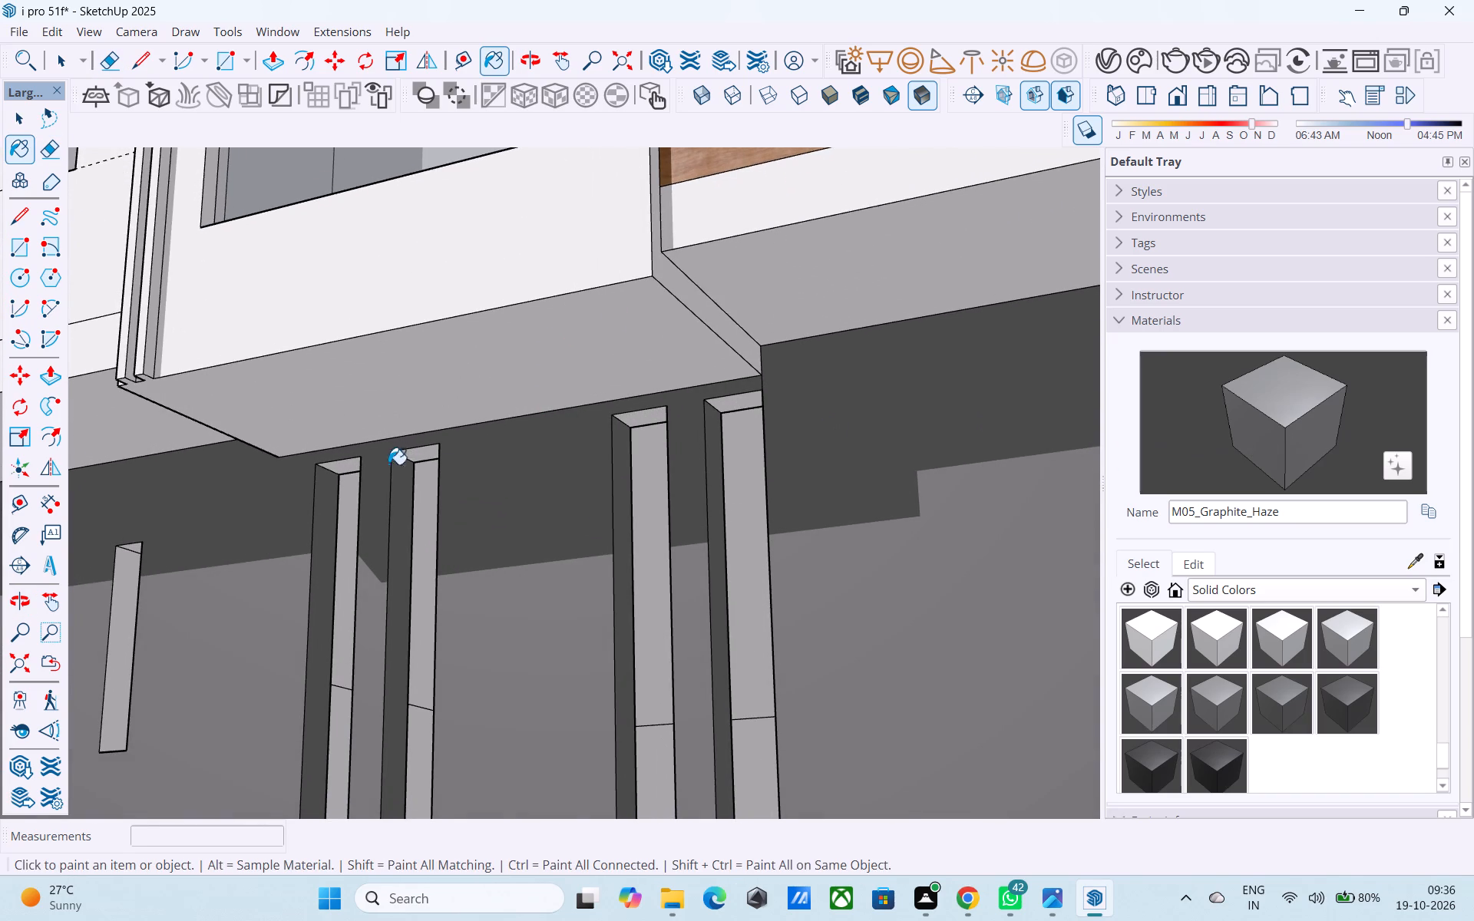
scroll(319, 481, up, 7)
click(336, 453)
click(531, 433)
scroll(337, 442, down, 8)
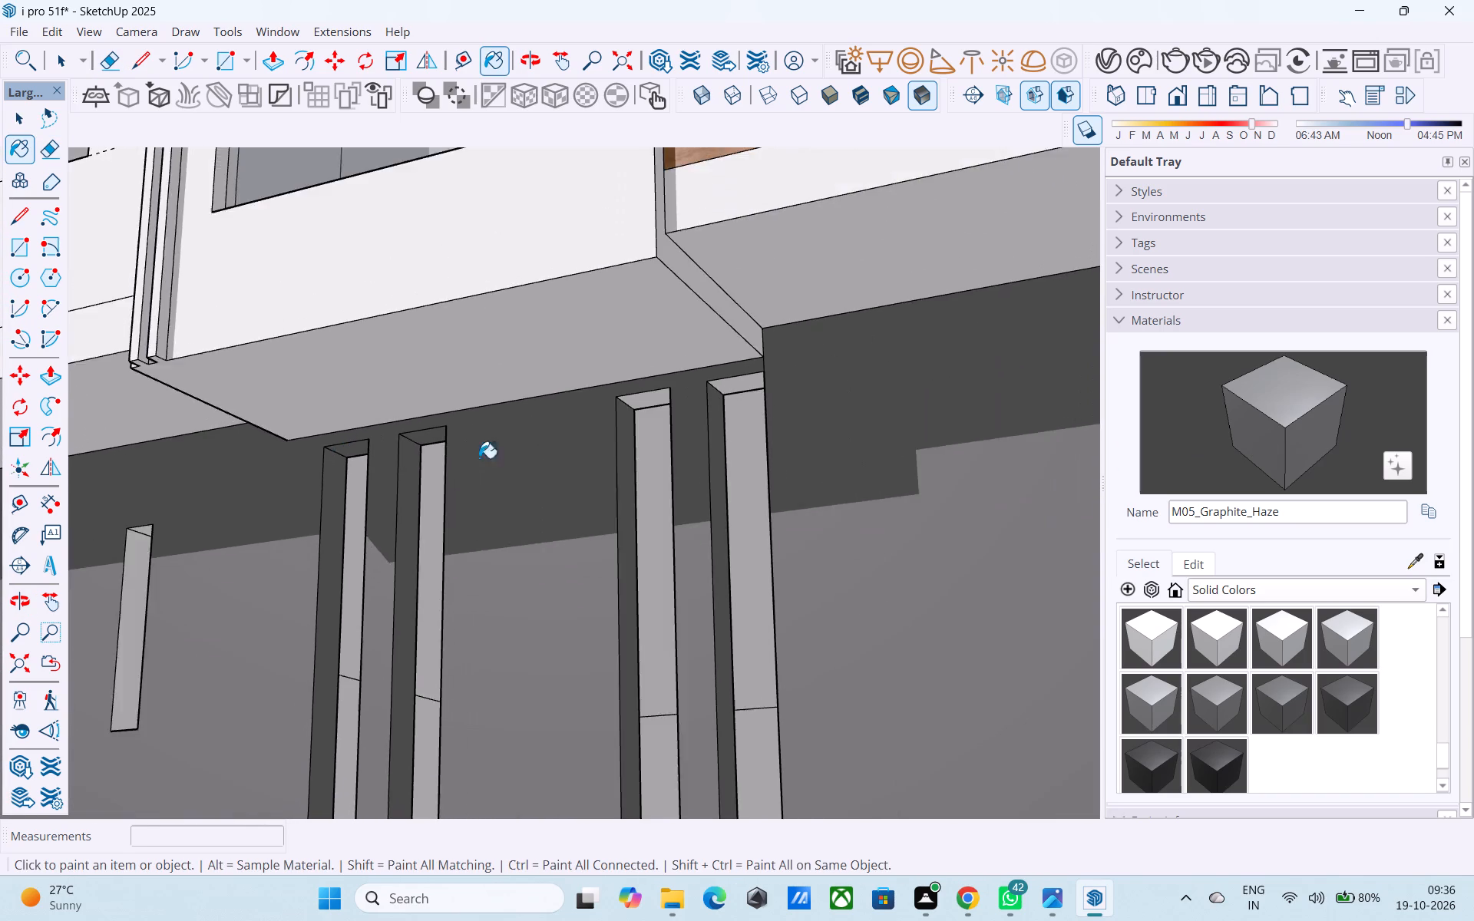
scroll(696, 431, up, 4)
click(760, 369)
click(626, 396)
scroll(687, 368, down, 9)
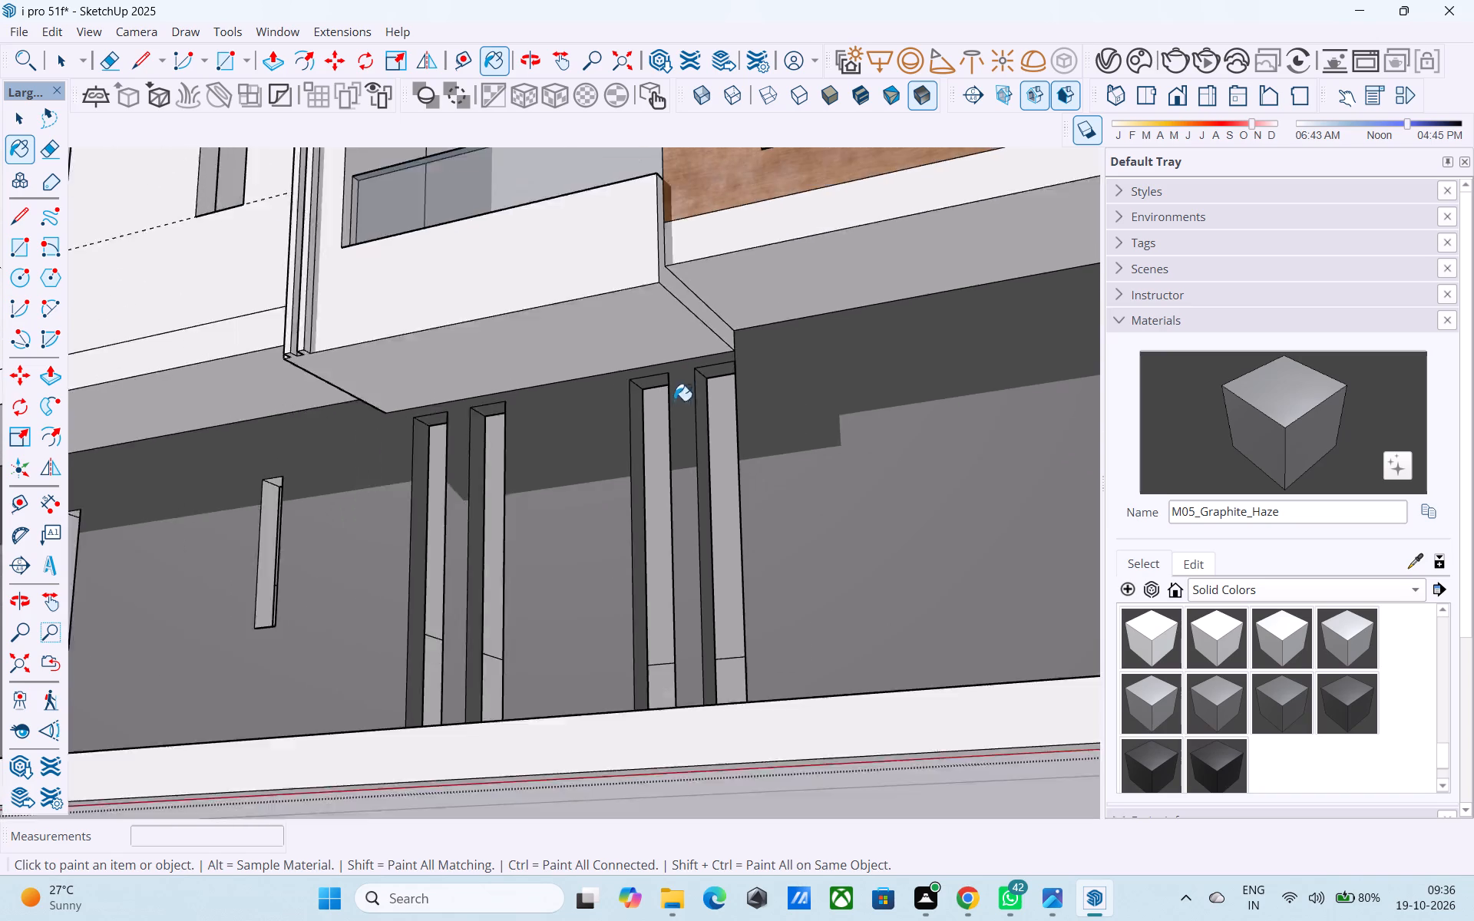
Paint the side, top and sill inner faces of the short slim opening nearest the balcony in M05_Graphite_Haze.
middle_drag(668, 418, 1087, 456)
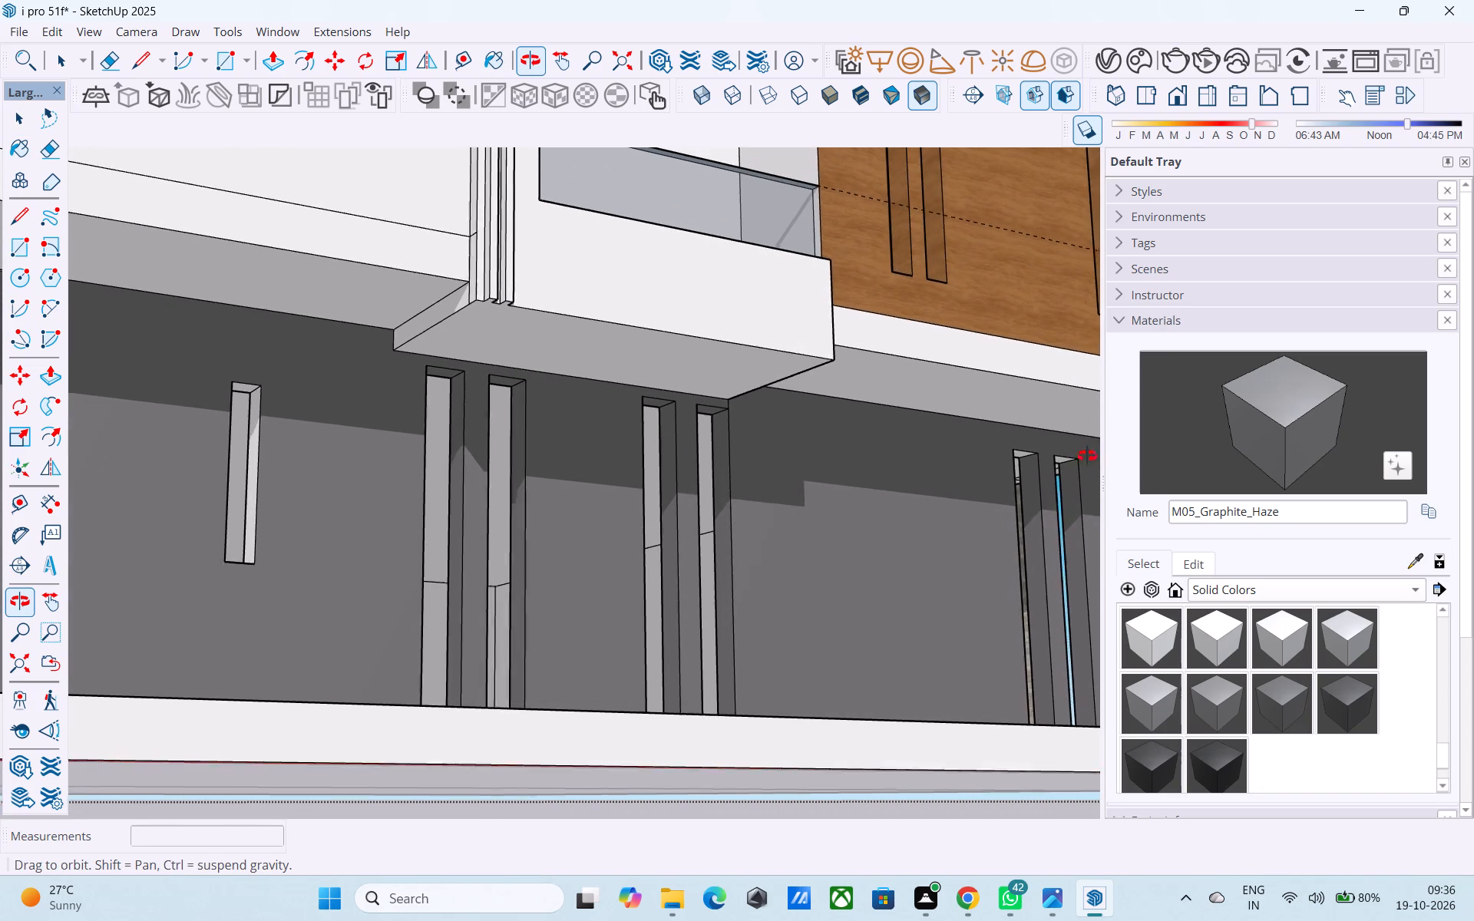
middle_drag(1087, 456, 1216, 473)
scroll(193, 494, up, 7)
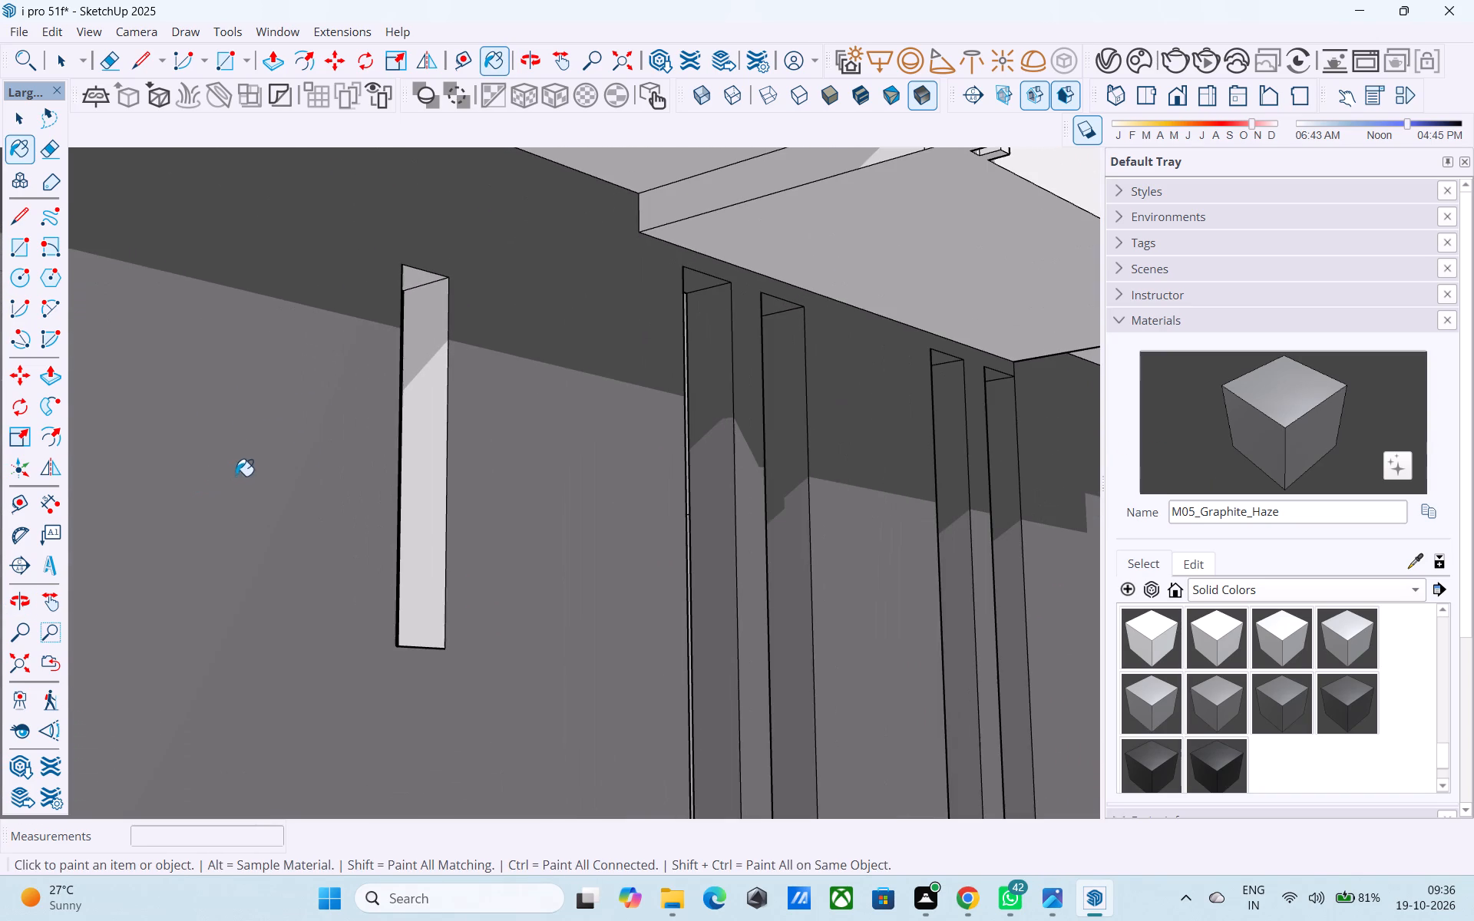
click(412, 416)
click(411, 279)
scroll(841, 355, down, 3)
middle_drag(896, 406, 851, 441)
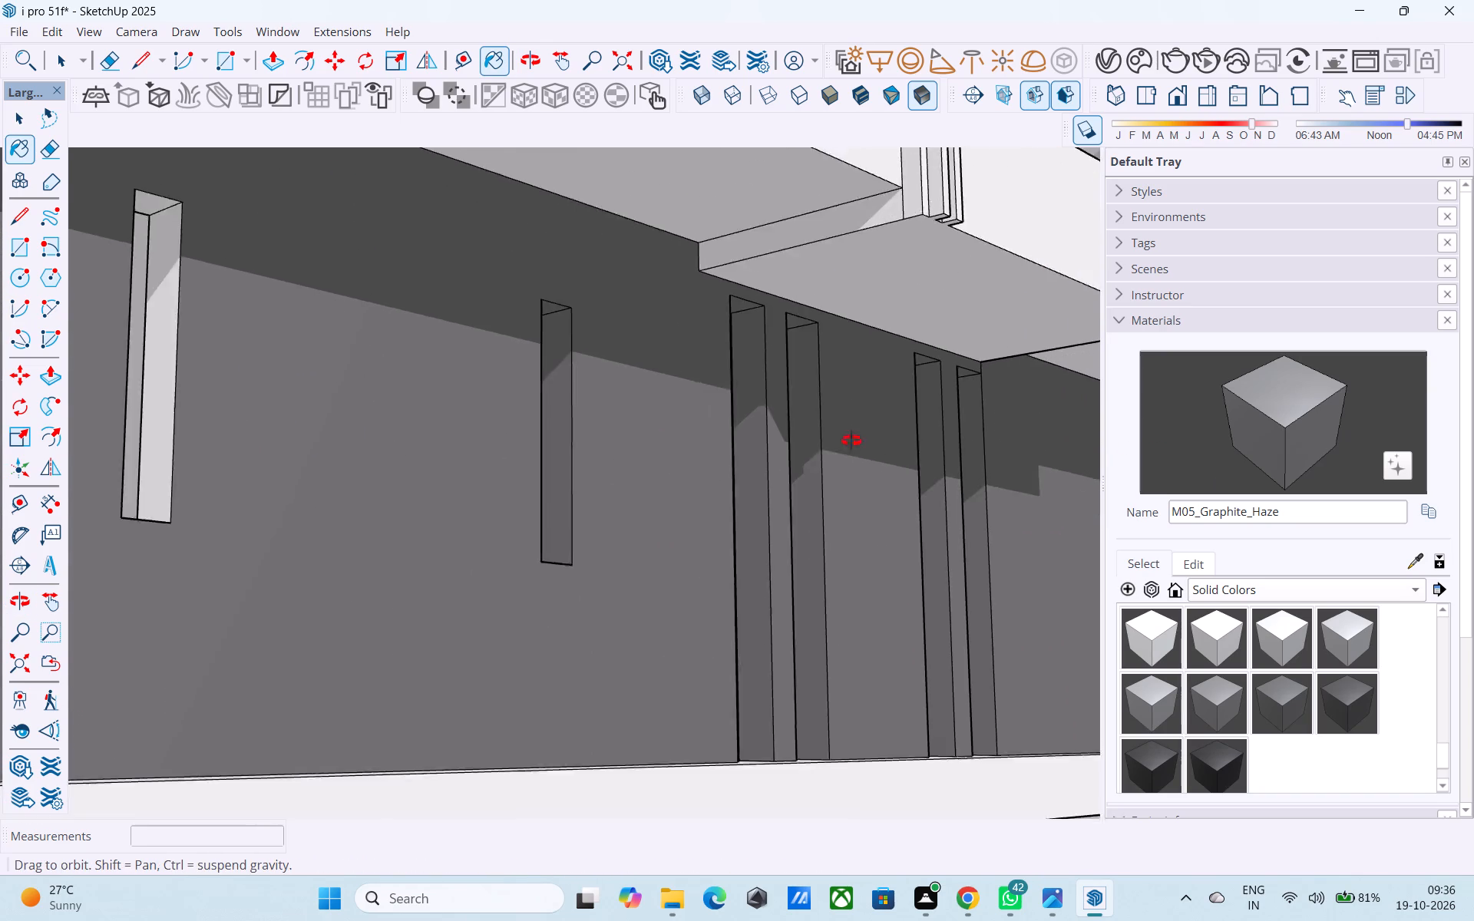
middle_drag(851, 441, 368, 474)
scroll(439, 457, up, 6)
click(438, 458)
click(465, 458)
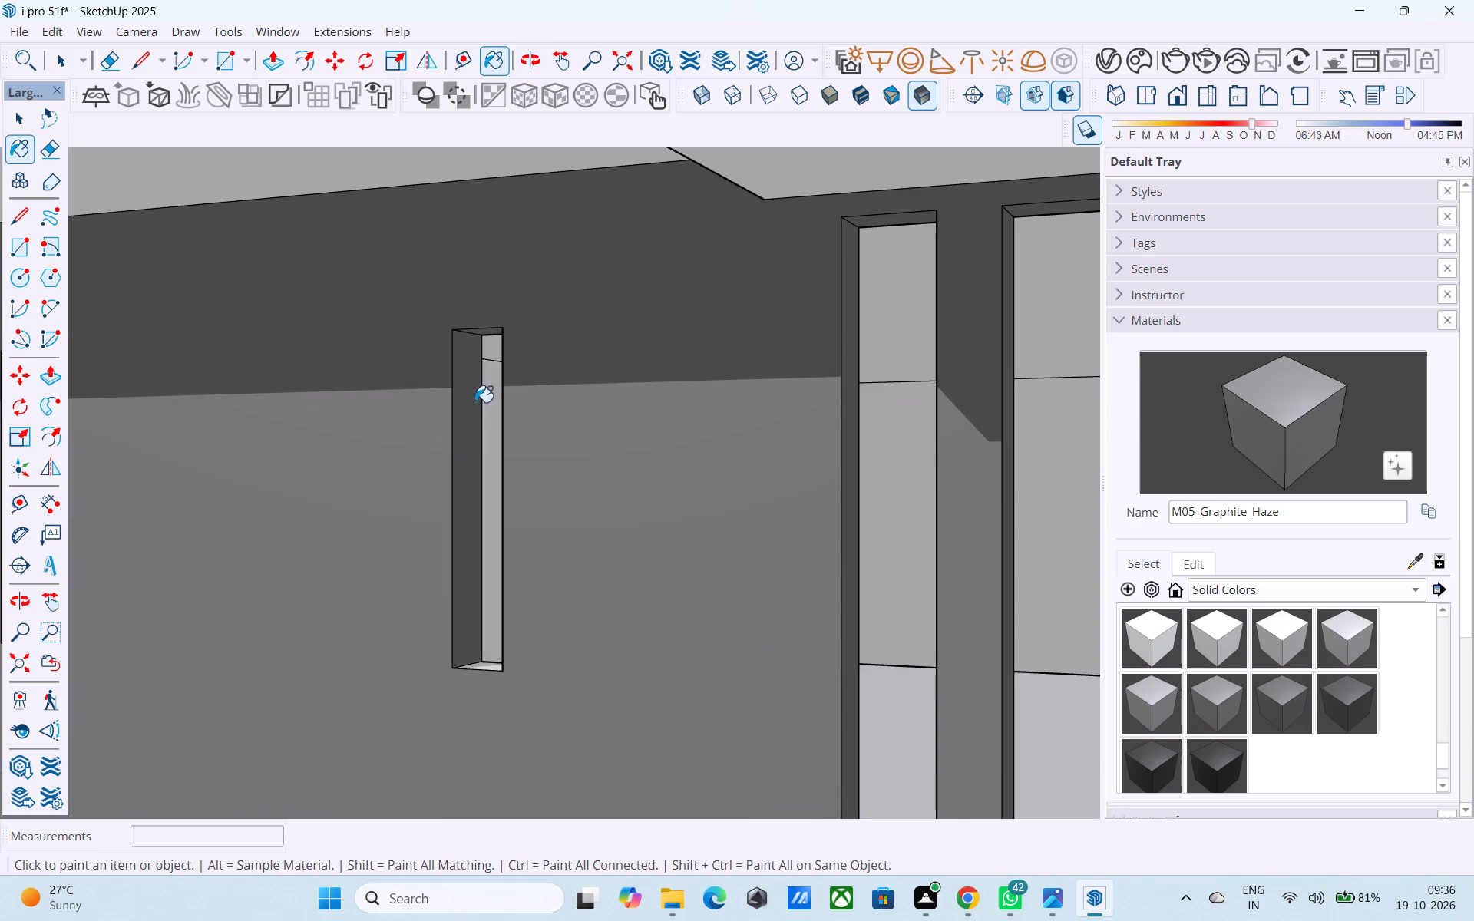
scroll(523, 263, down, 4)
middle_drag(524, 265, 560, 513)
scroll(549, 511, up, 3)
click(455, 479)
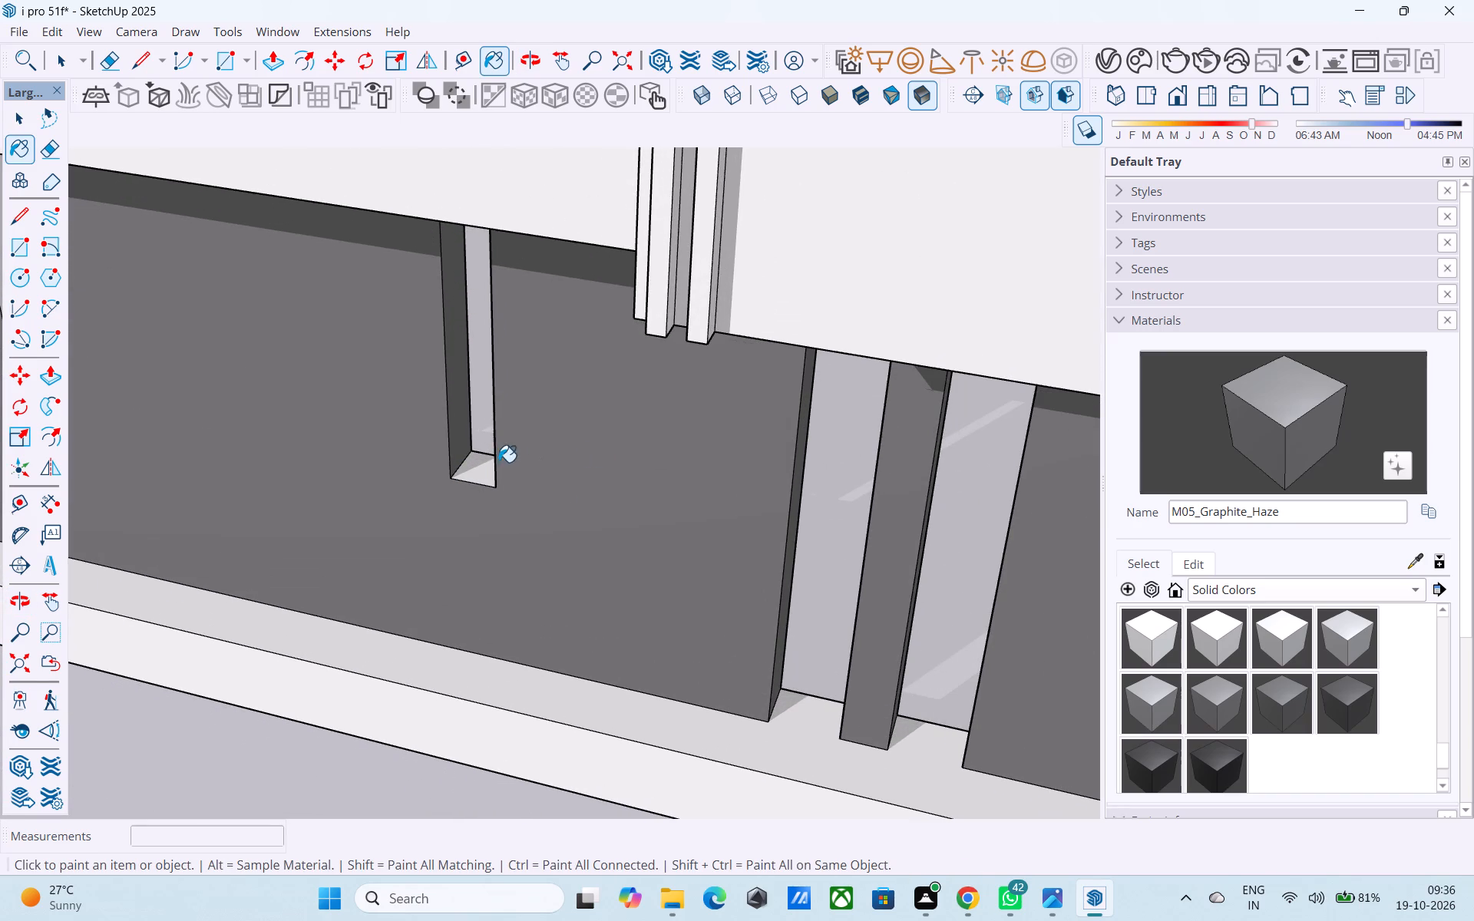
click(487, 474)
Paint the side, sill and top inner faces of the short slim opening nearest the building's far corner in M05_Graphite_Haze.
scroll(864, 425, down, 8)
scroll(418, 403, up, 10)
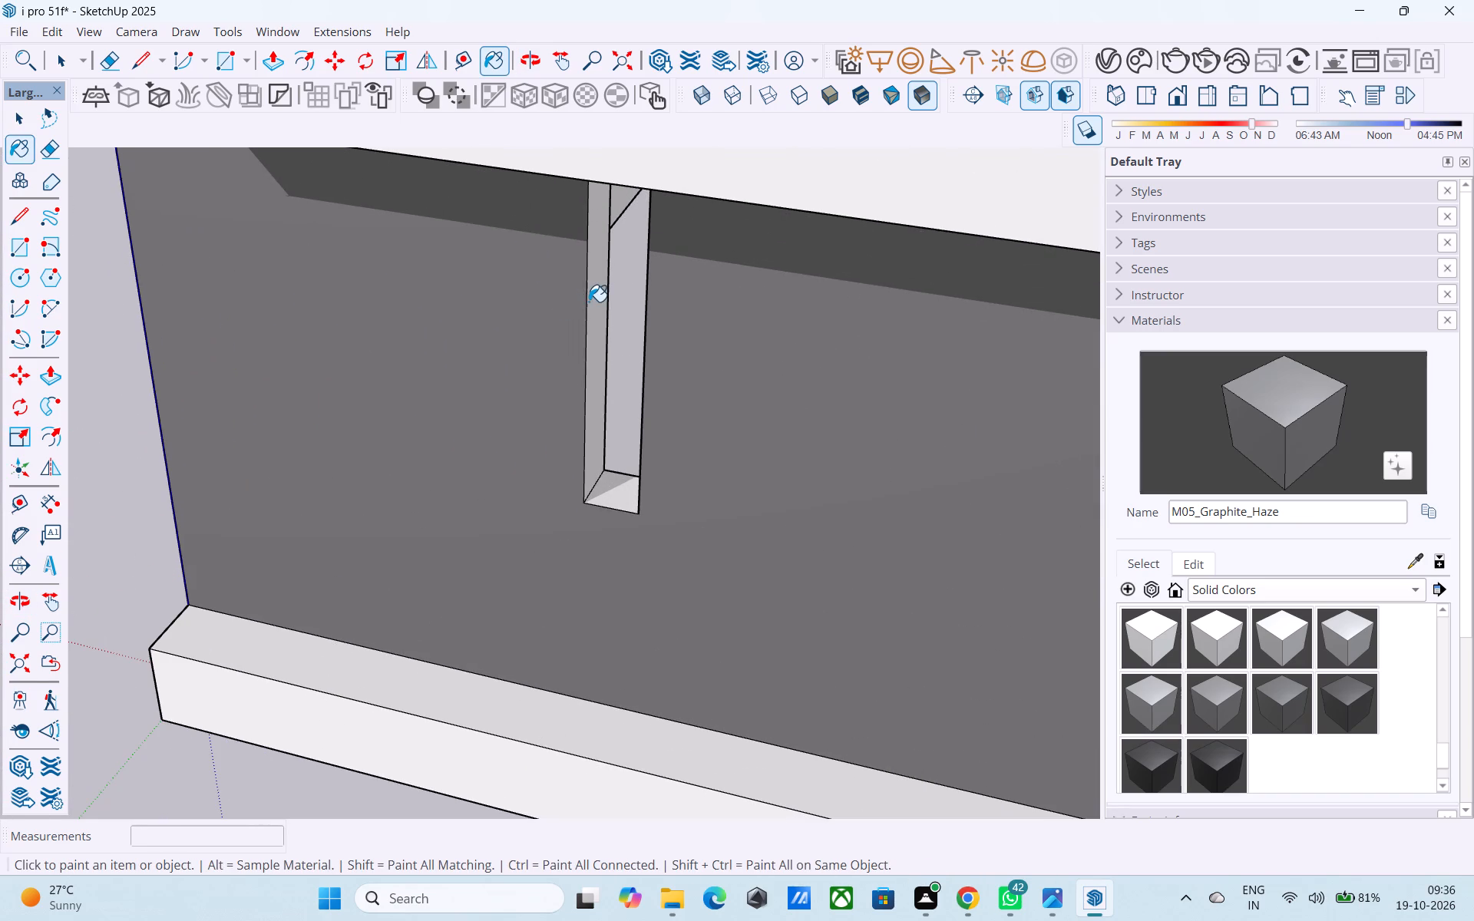
click(589, 301)
click(616, 502)
scroll(156, 536, down, 1)
middle_drag(146, 546, 616, 527)
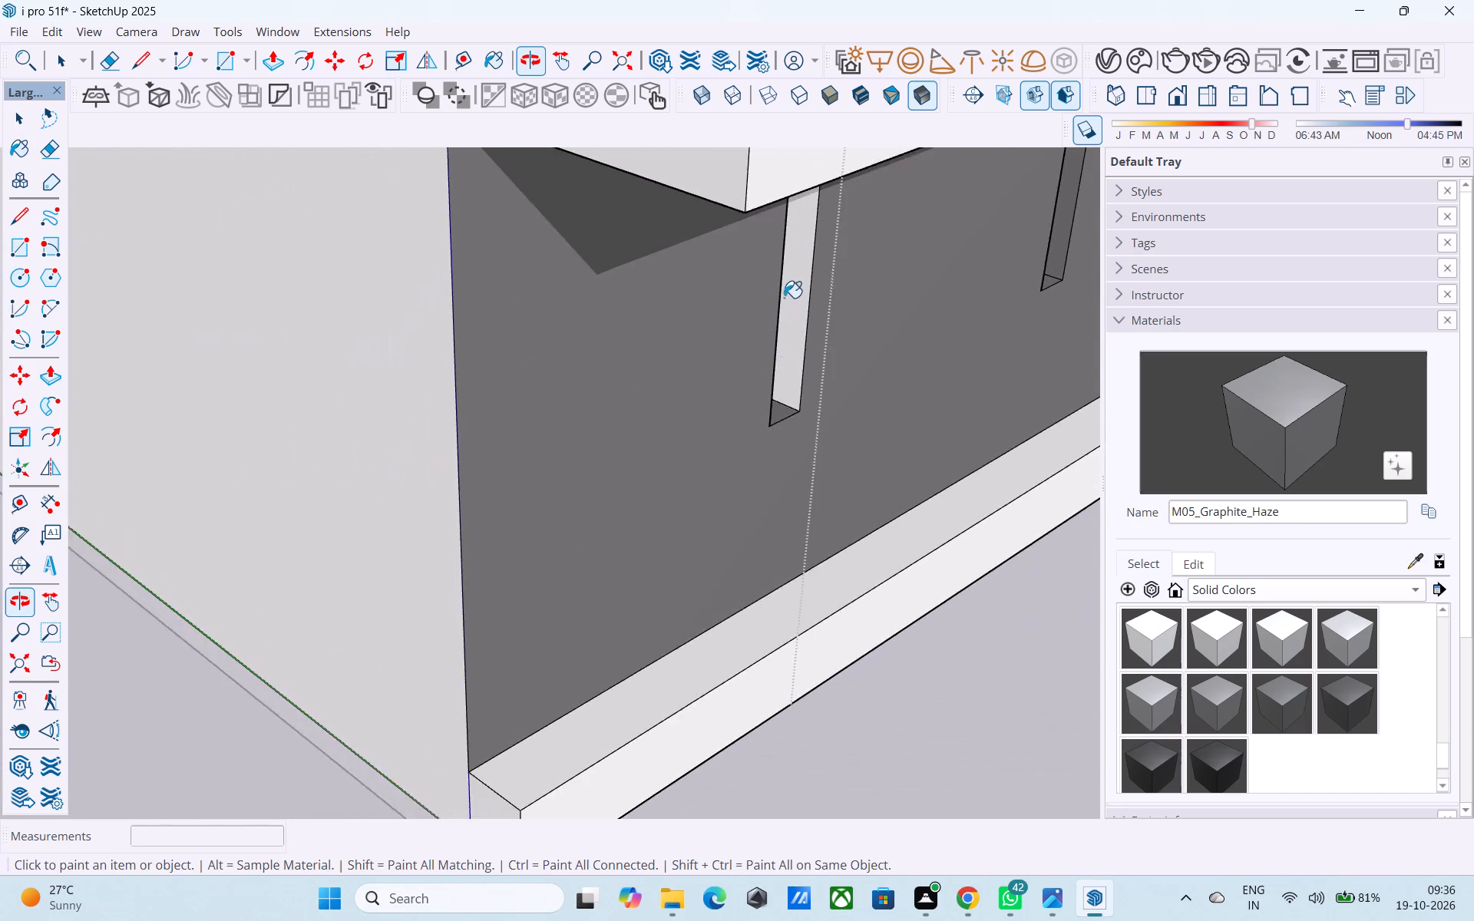
scroll(780, 295, up, 3)
click(803, 262)
scroll(555, 420, down, 8)
scroll(610, 227, up, 7)
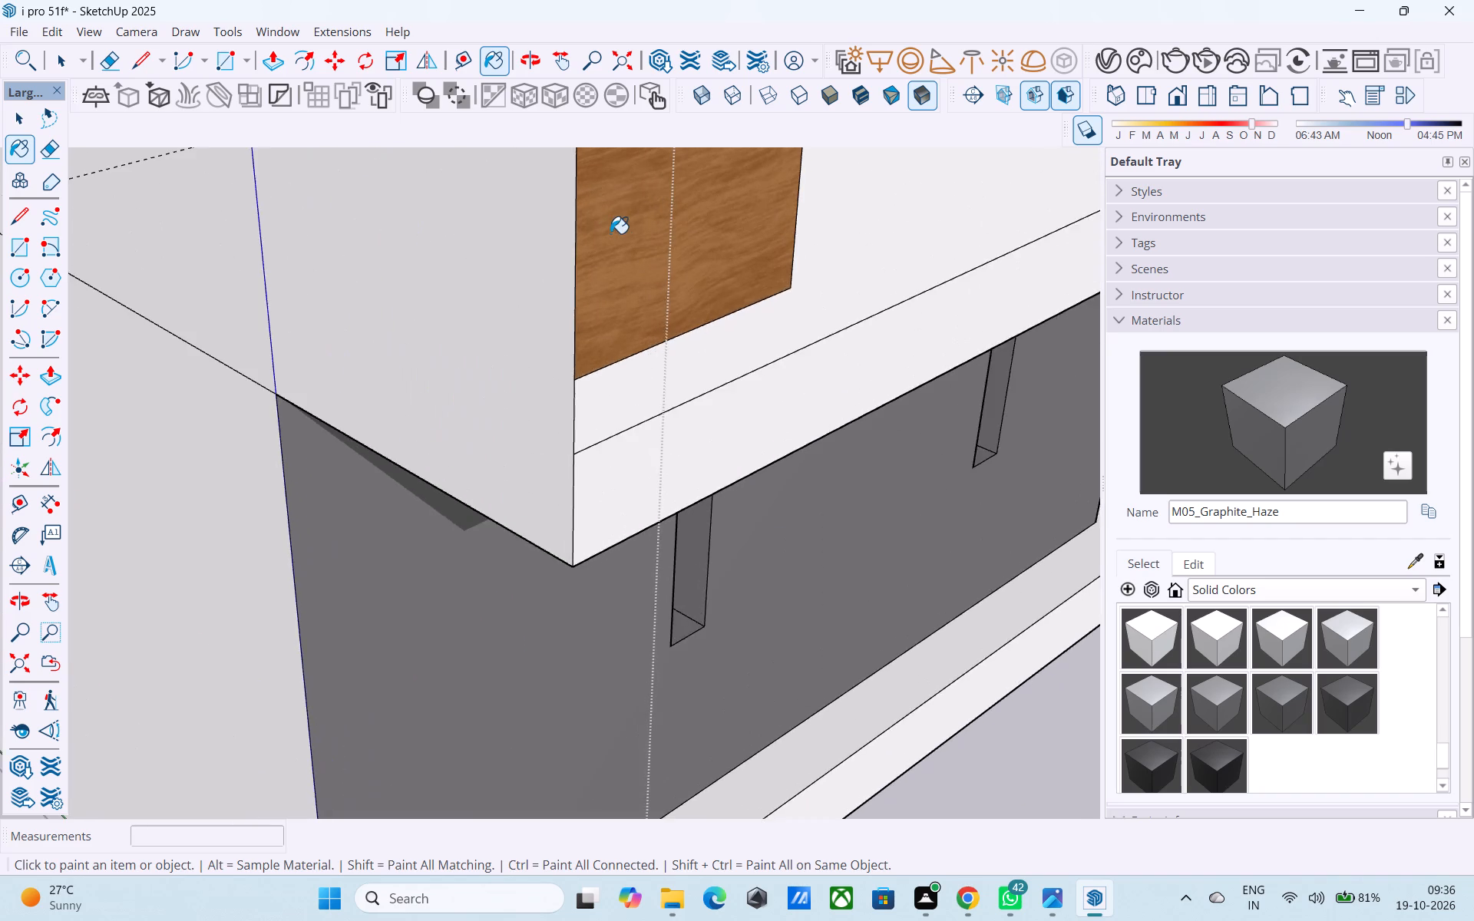
middle_drag(670, 335, 610, 87)
middle_drag(798, 576, 778, 559)
middle_drag(768, 658, 560, 586)
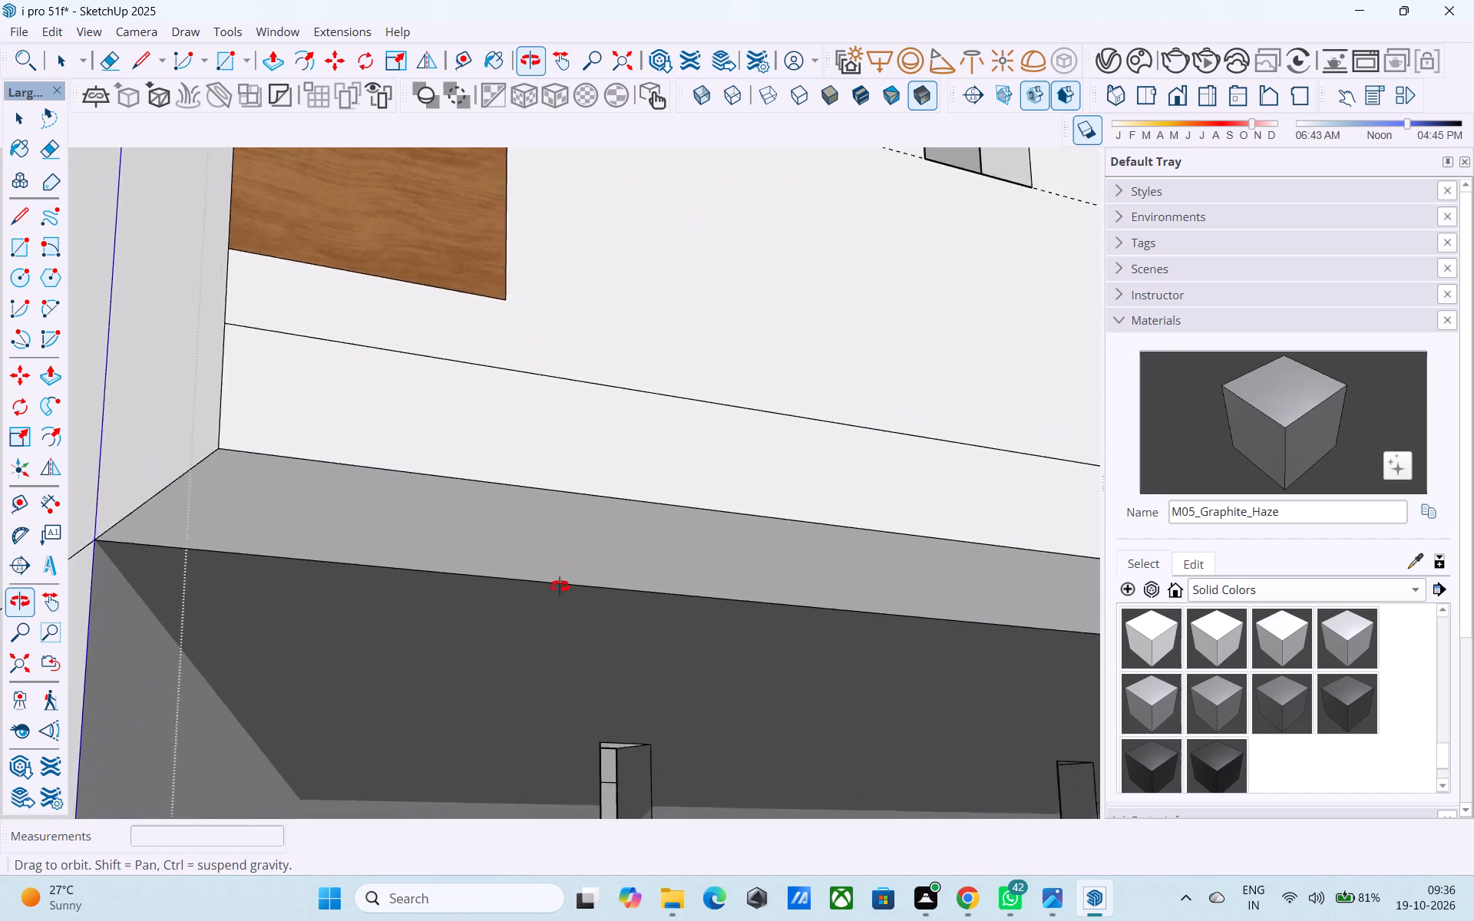
middle_drag(560, 586, 507, 482)
scroll(726, 764, up, 4)
scroll(576, 745, up, 3)
click(576, 744)
scroll(451, 619, down, 8)
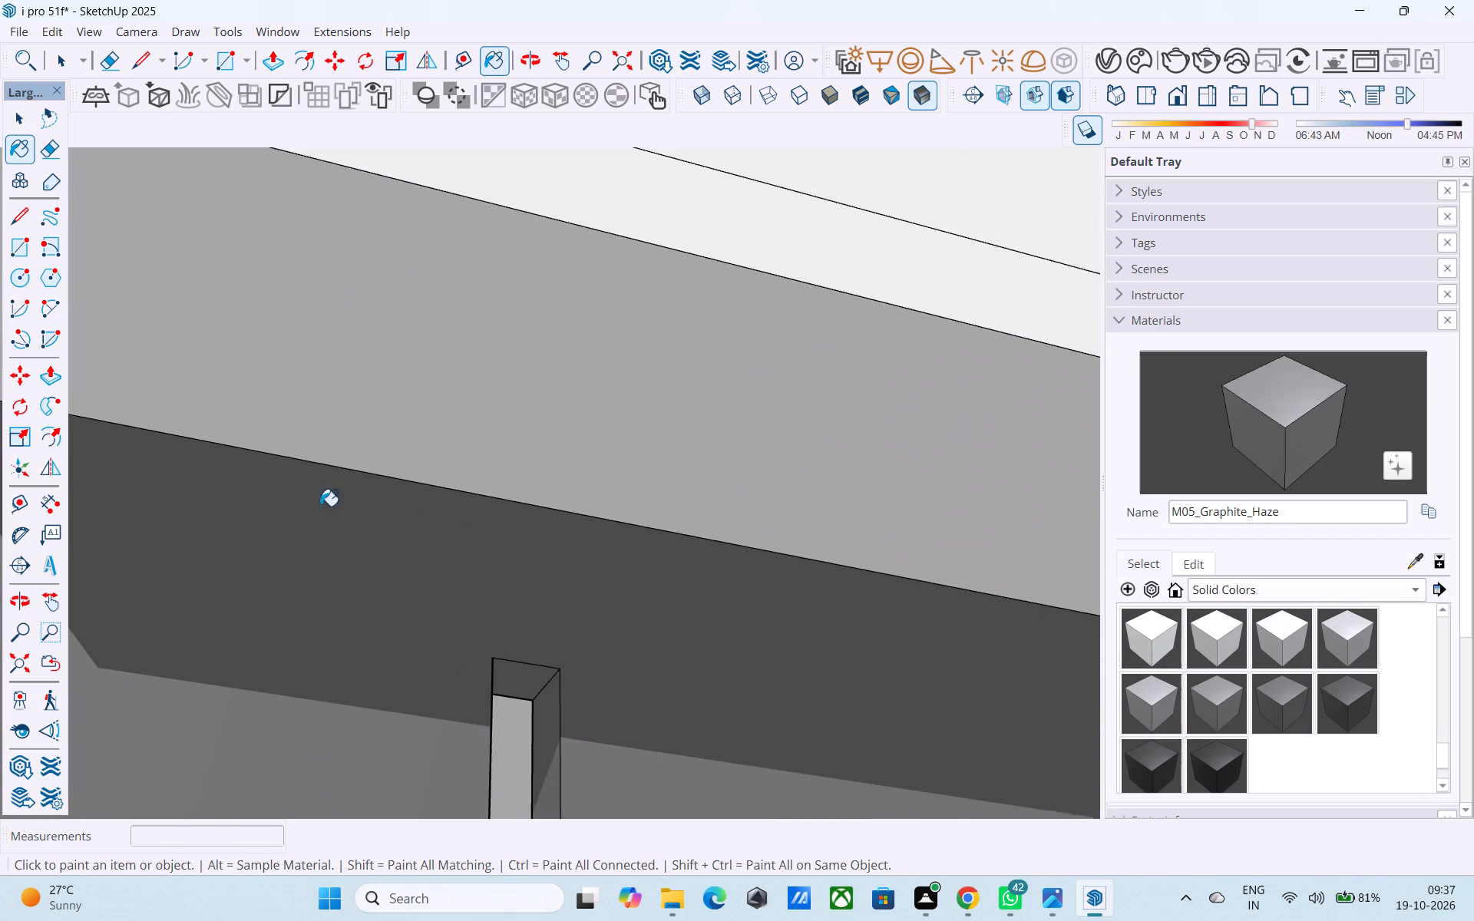
scroll(320, 506, down, 3)
middle_drag(493, 615, 135, 630)
scroll(594, 525, down, 9)
key(space)
Paint the top inner faces of the wide opening beside the brick wall and its two neighbouring slim openings in M05_Graphite_Haze.
scroll(560, 513, down, 4)
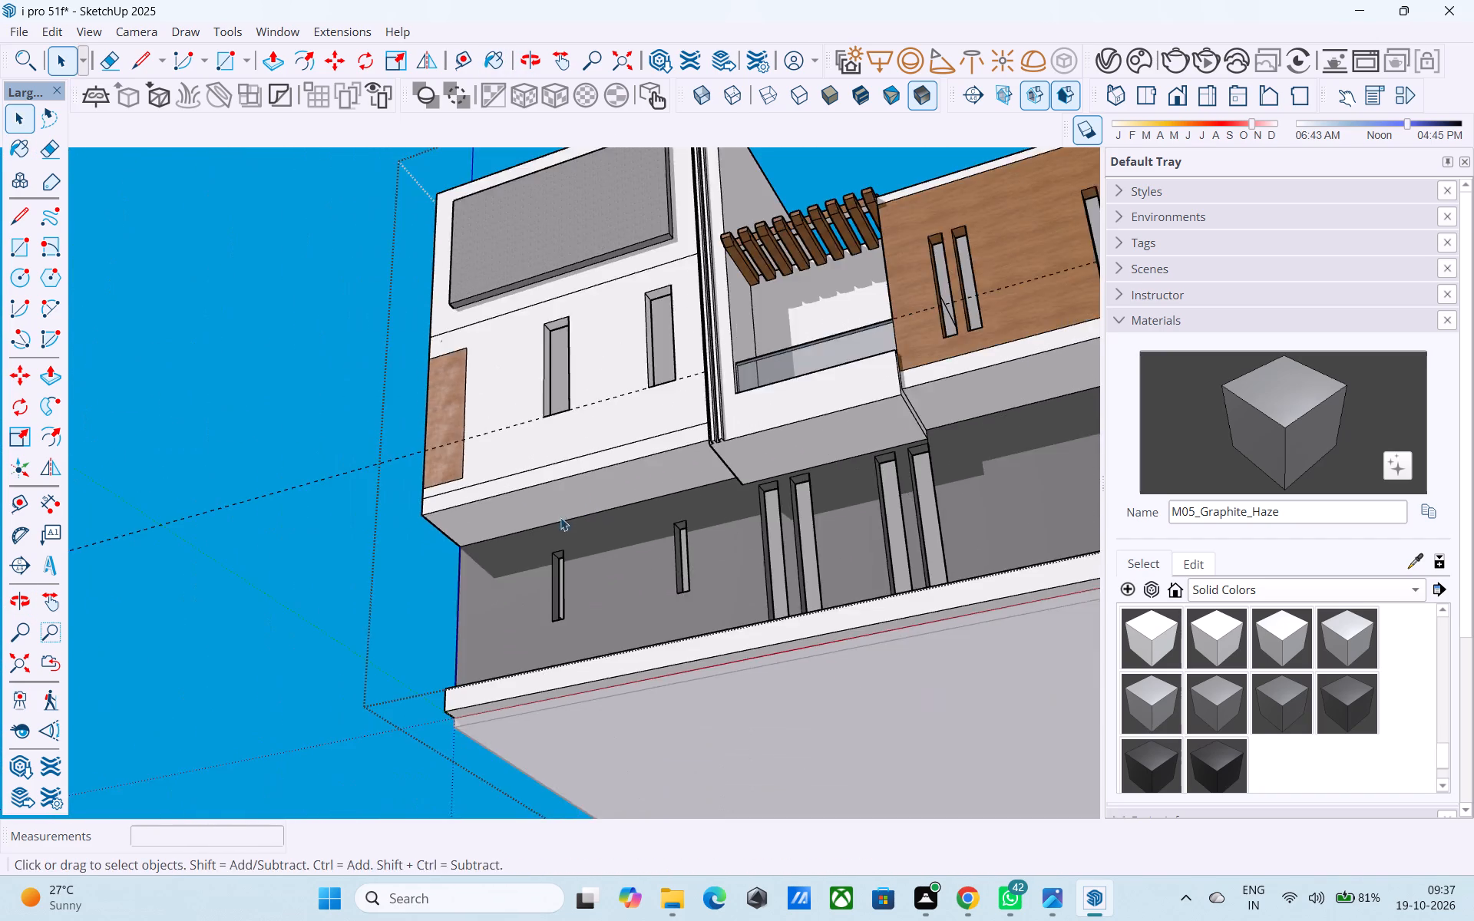
scroll(560, 517, down, 5)
middle_drag(576, 538, 435, 668)
middle_drag(800, 530, 808, 517)
scroll(890, 464, up, 3)
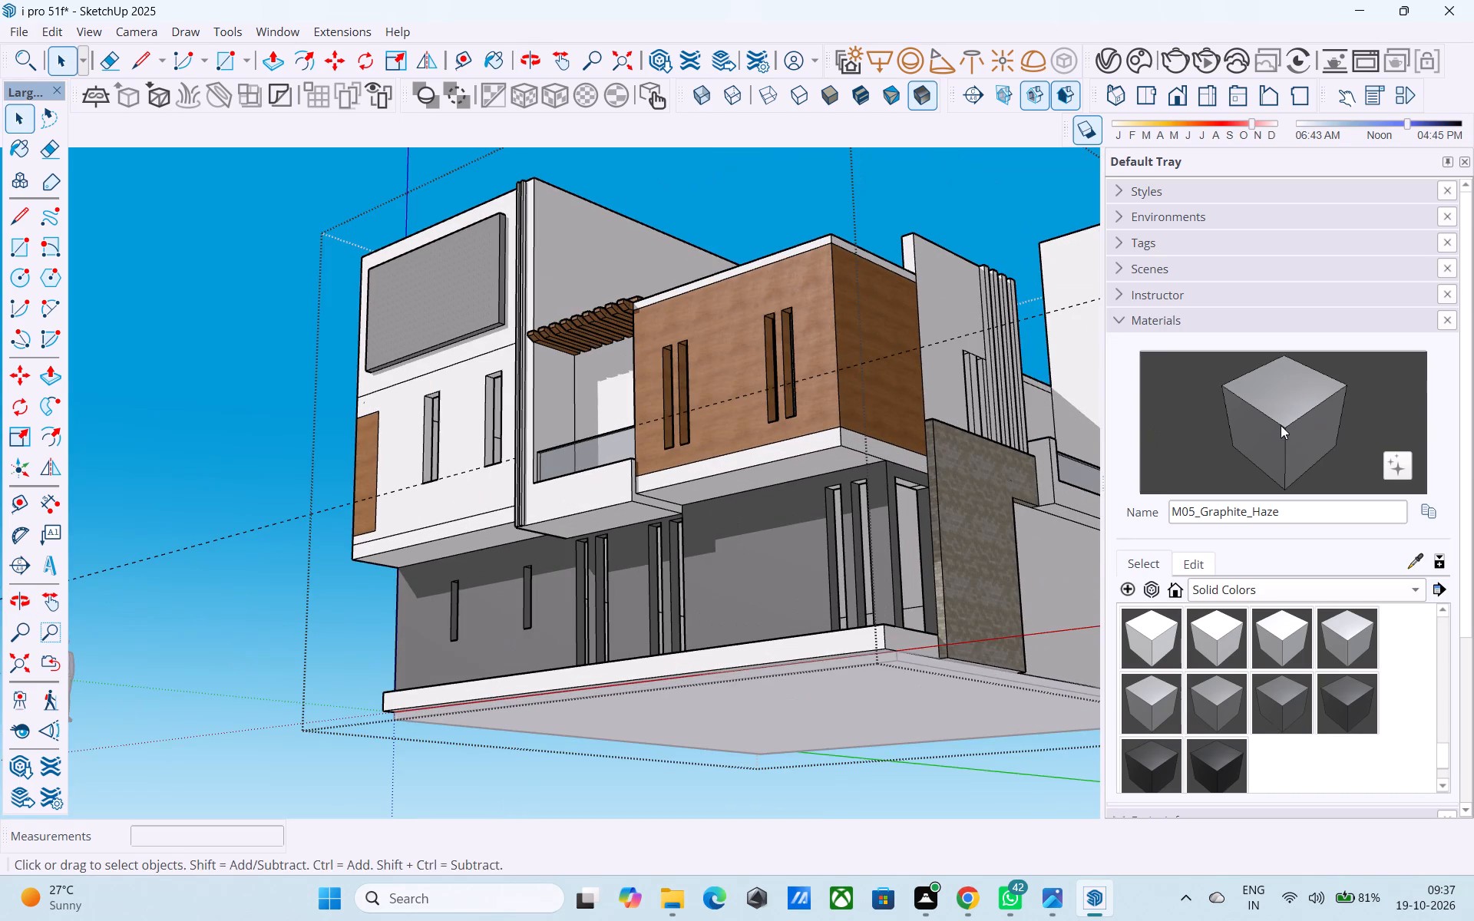
click(1281, 425)
scroll(1016, 505, up, 13)
click(797, 429)
click(871, 449)
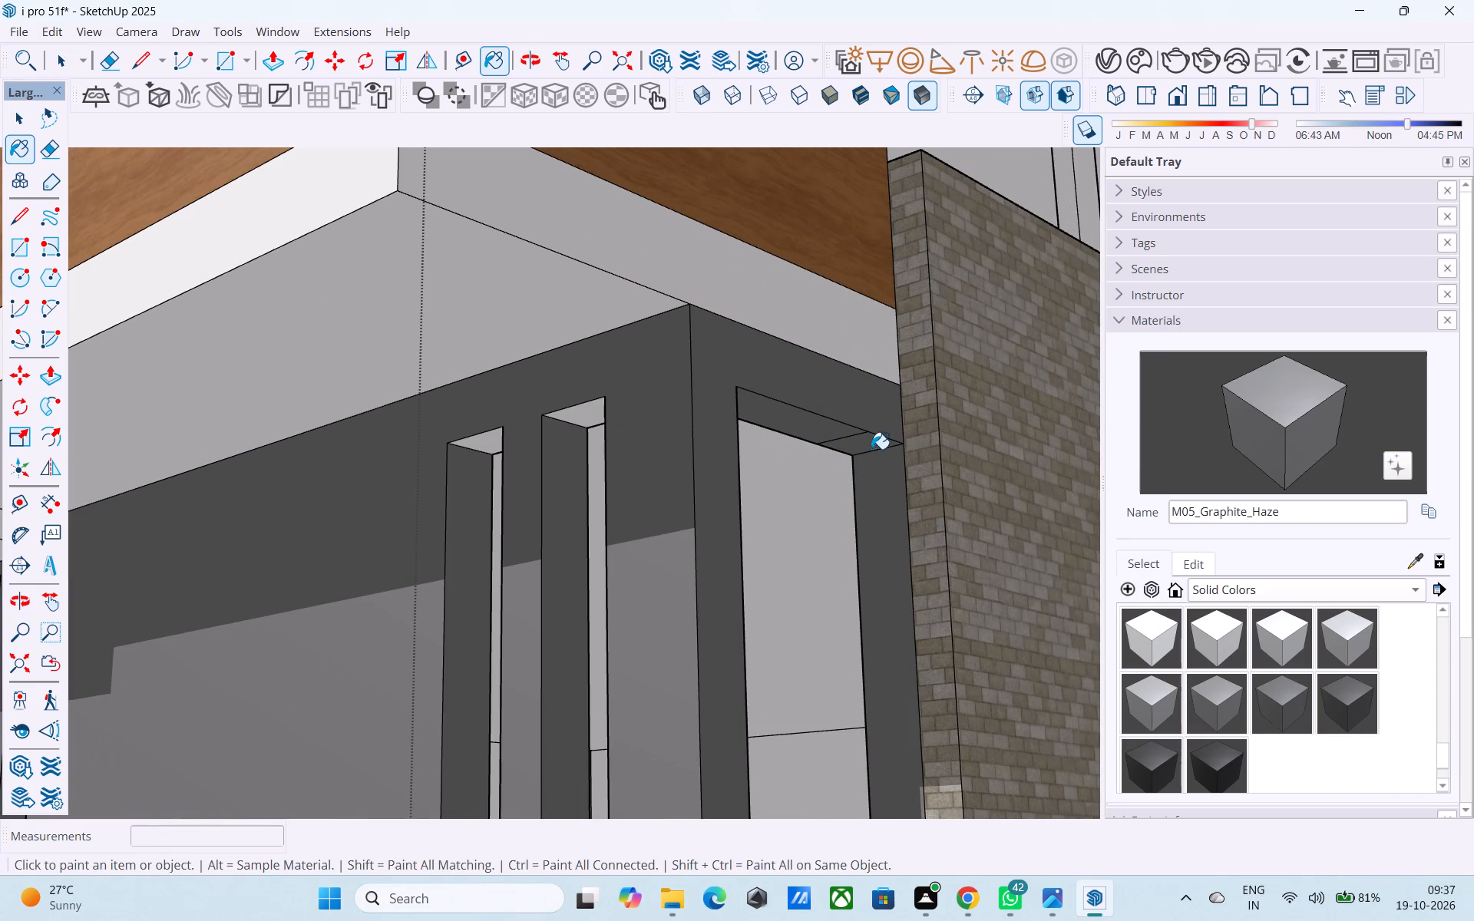
click(593, 419)
click(491, 438)
key(space)
Erase the seam line across the top inner face of the wide opening beside the brick wall.
middle_drag(504, 450, 651, 451)
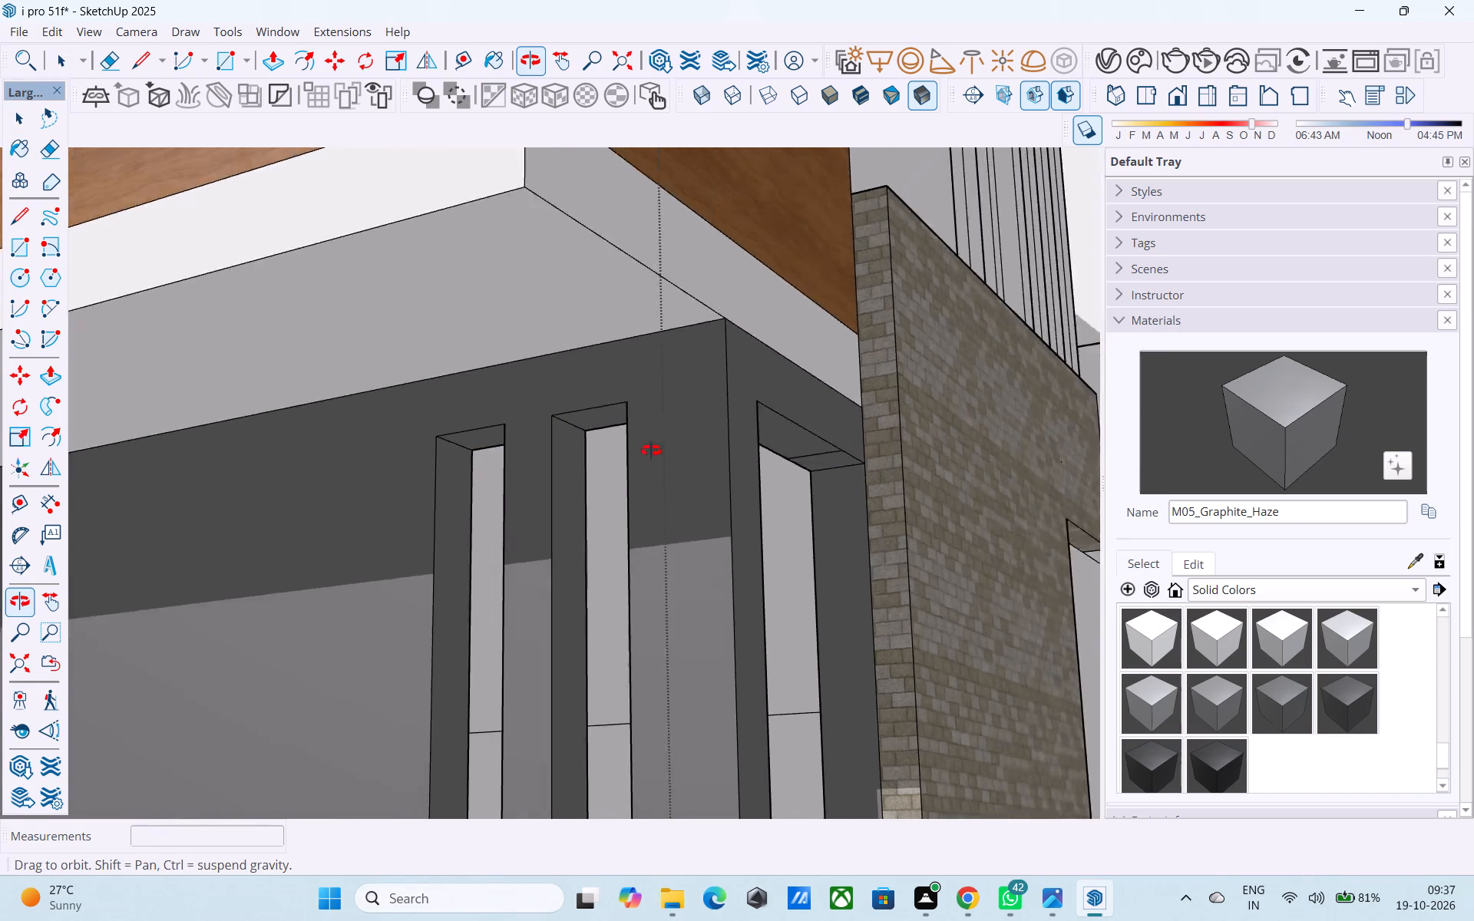
middle_drag(651, 451, 338, 417)
scroll(821, 436, up, 2)
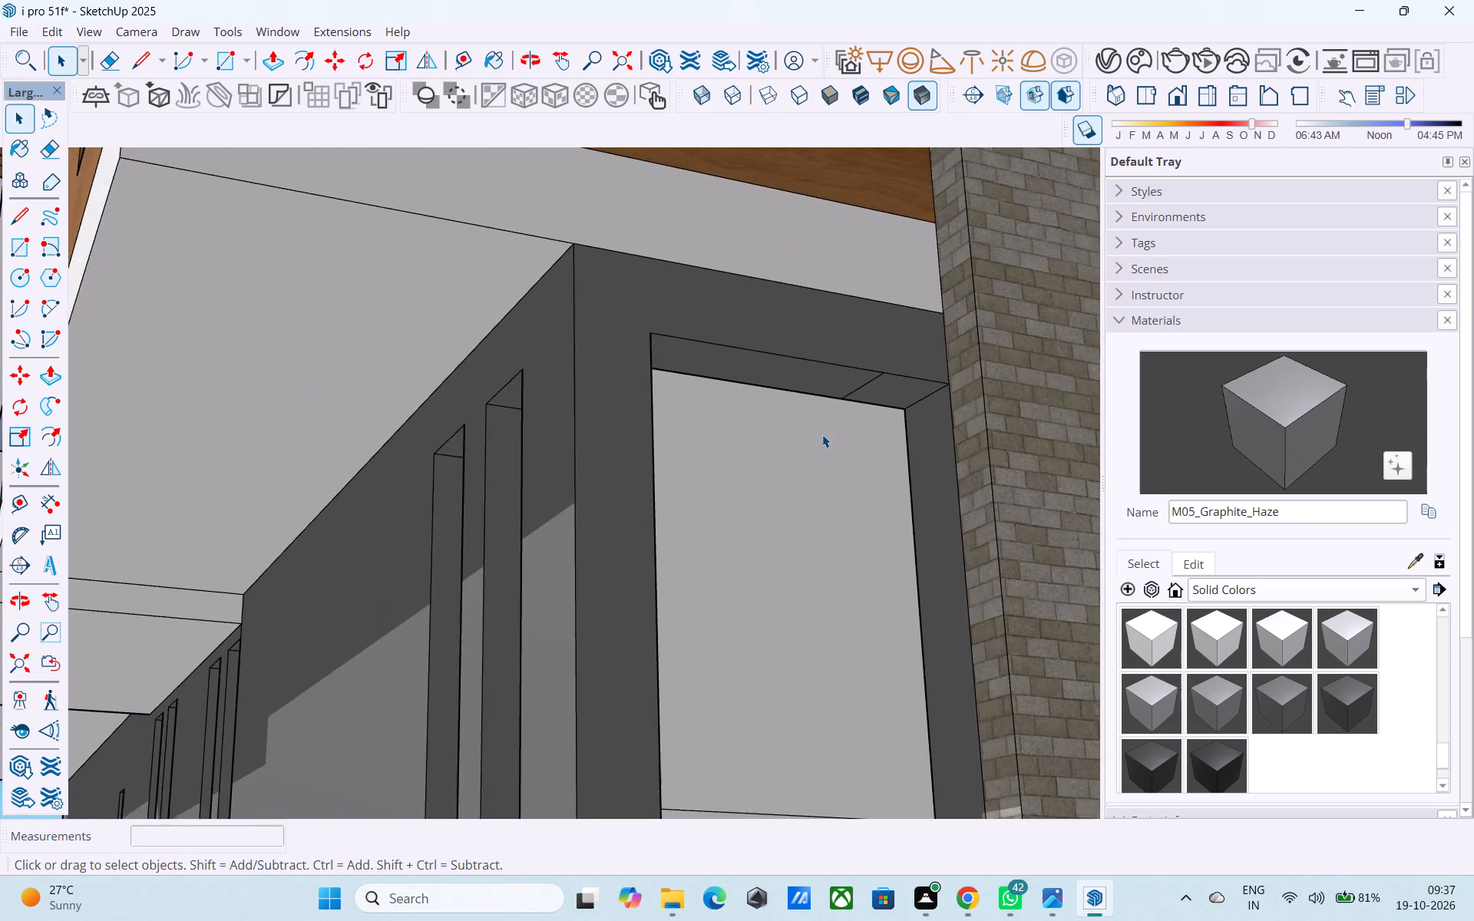
scroll(822, 434, up, 2)
key(e)
drag(875, 381, 873, 368)
key(space)
Paint the corner-side inner face of the wide opening beside the brick wall in M05_Graphite_Haze.
middle_drag(874, 387, 517, 477)
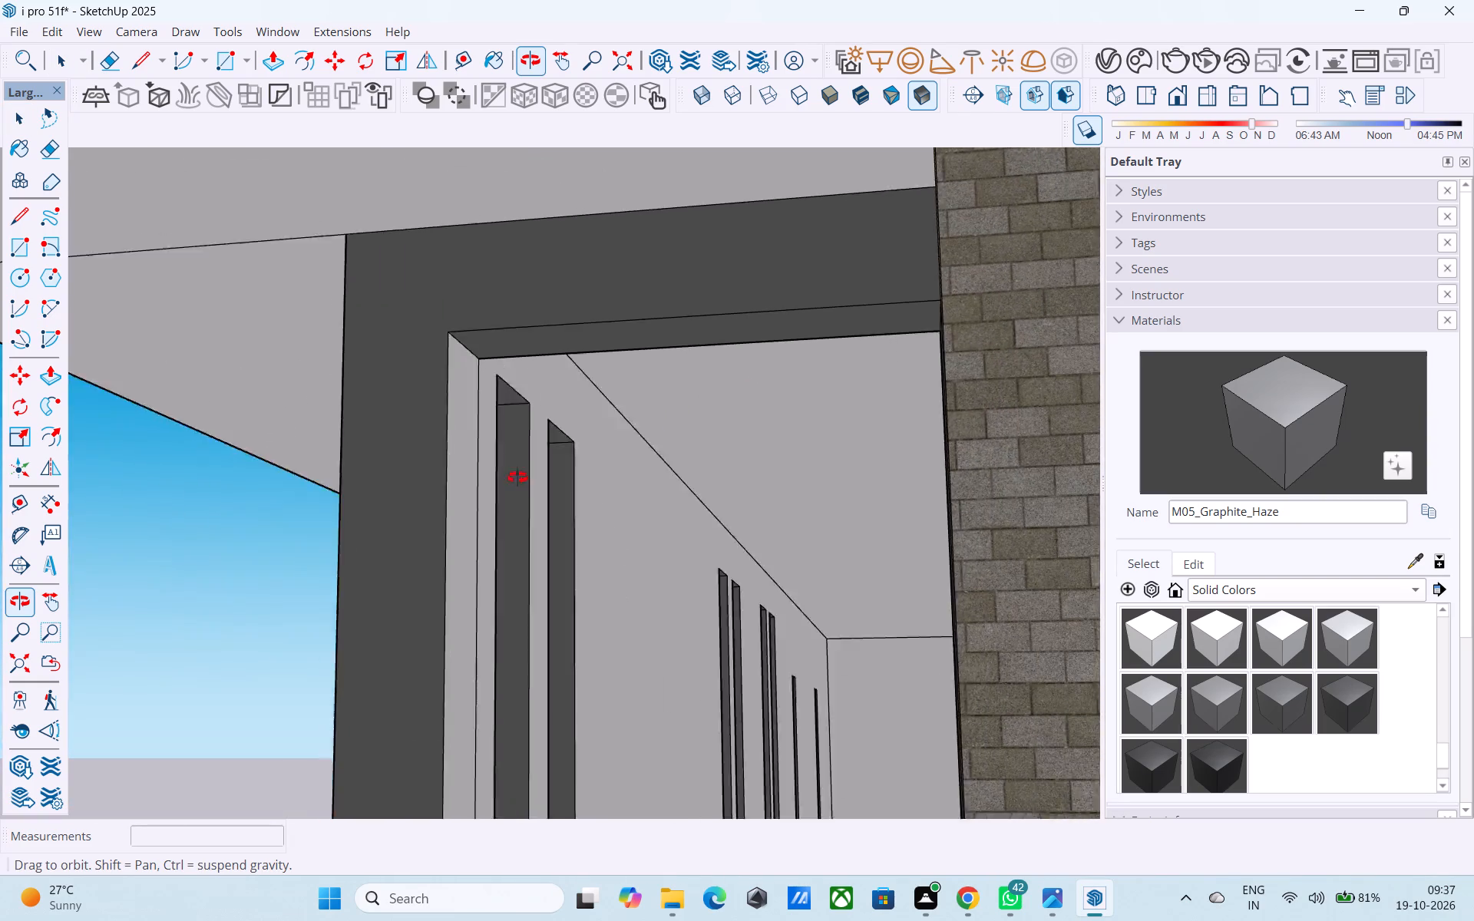
middle_drag(517, 477, 475, 490)
click(1271, 458)
click(500, 460)
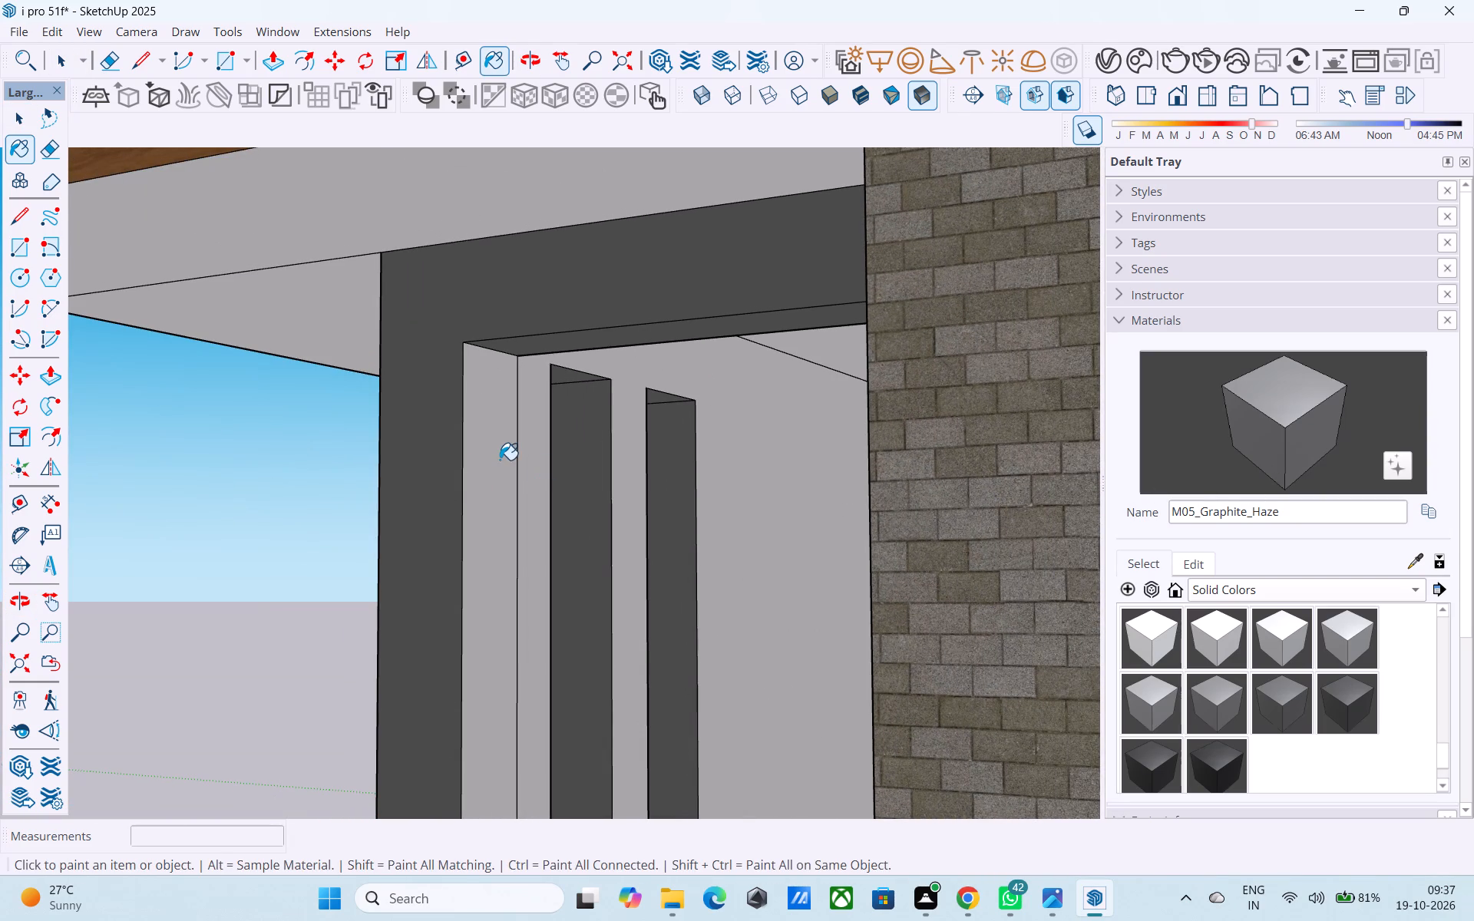
Examine the whole house's front and side facades from several angles.
scroll(501, 462, down, 5)
middle_drag(517, 483, 934, 502)
scroll(808, 484, down, 10)
key(space)
scroll(474, 505, down, 8)
middle_drag(733, 457, 957, 485)
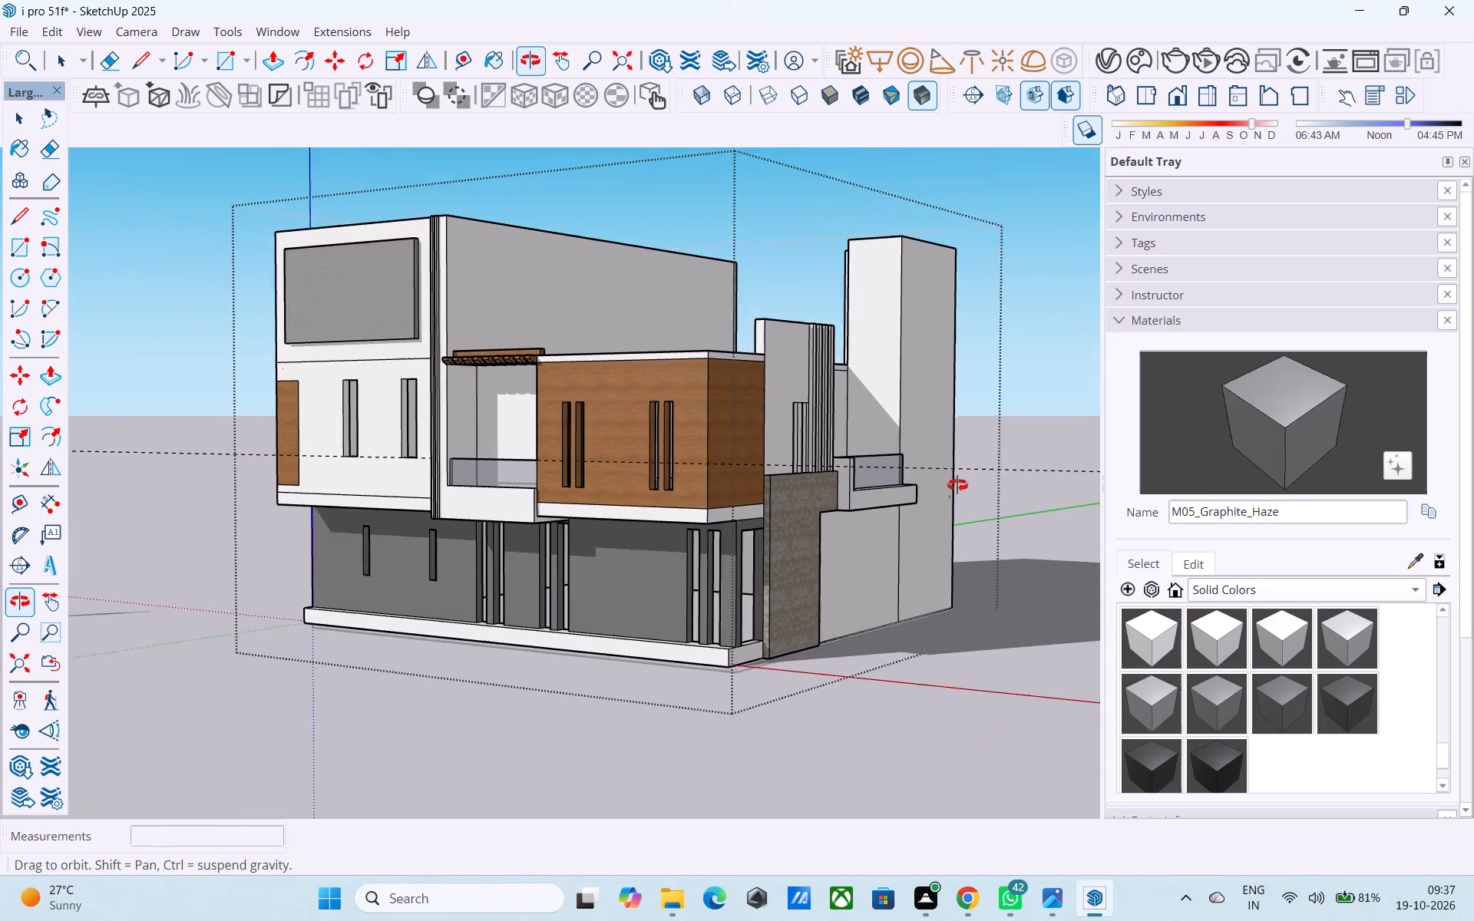
middle_drag(957, 485, 965, 488)
middle_drag(834, 488, 783, 439)
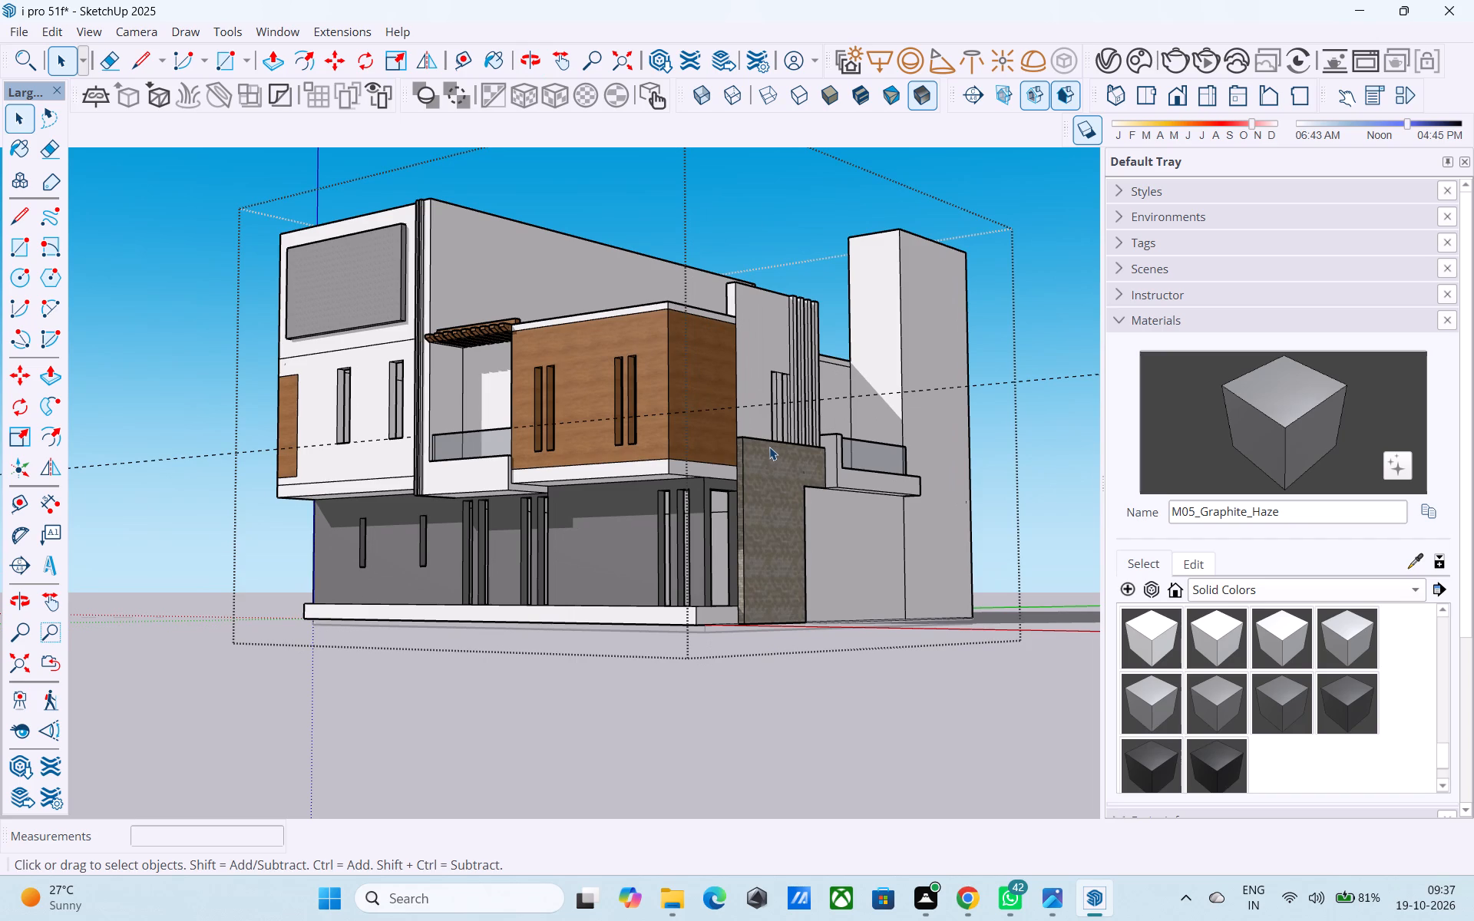
scroll(702, 421, down, 4)
middle_drag(599, 395, 582, 477)
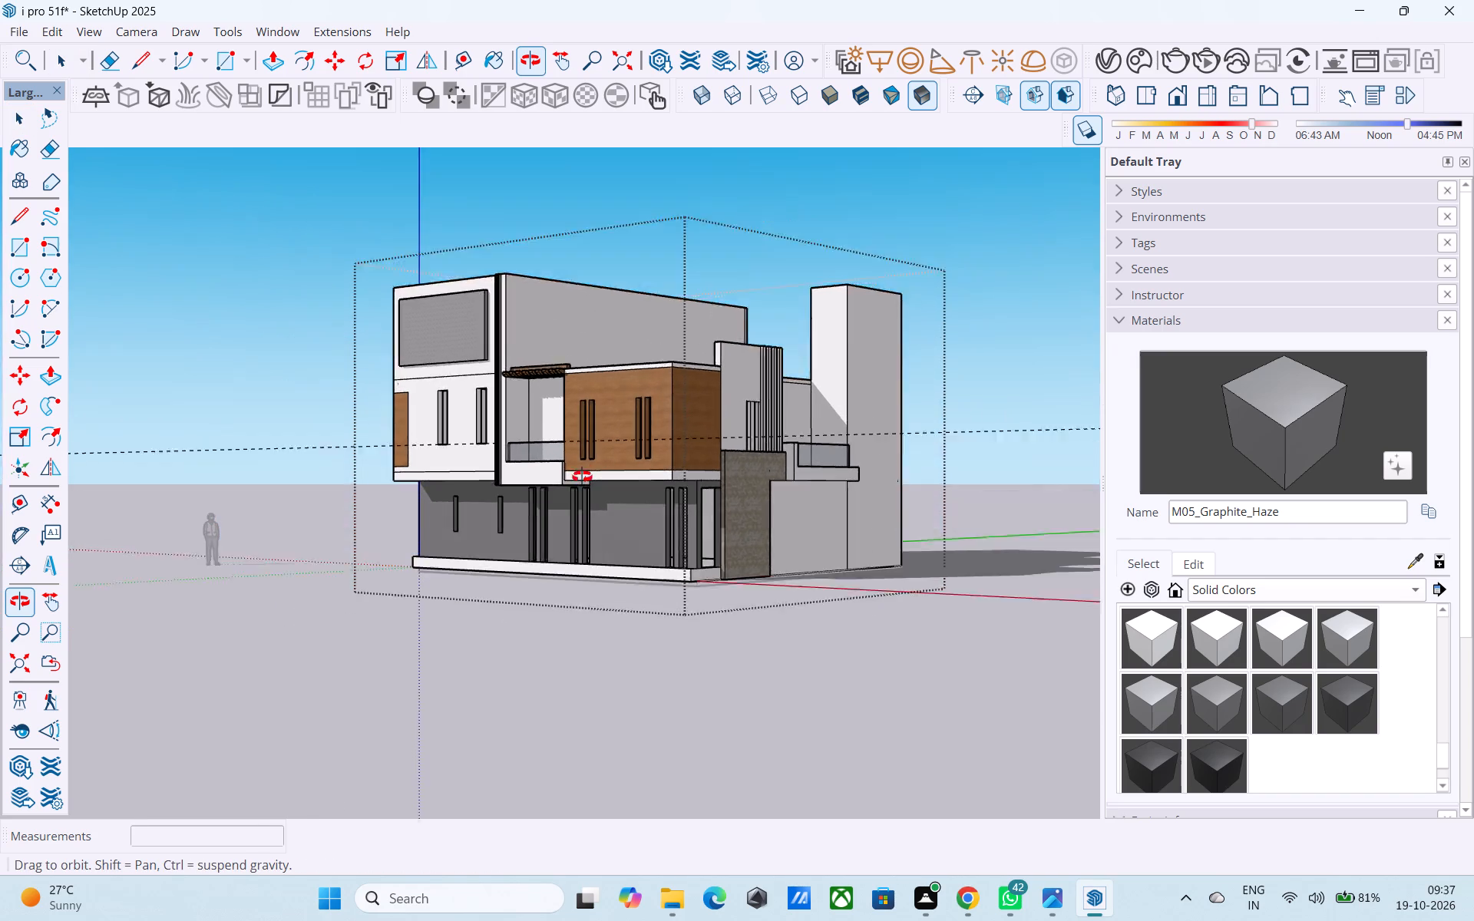
middle_drag(582, 477, 588, 512)
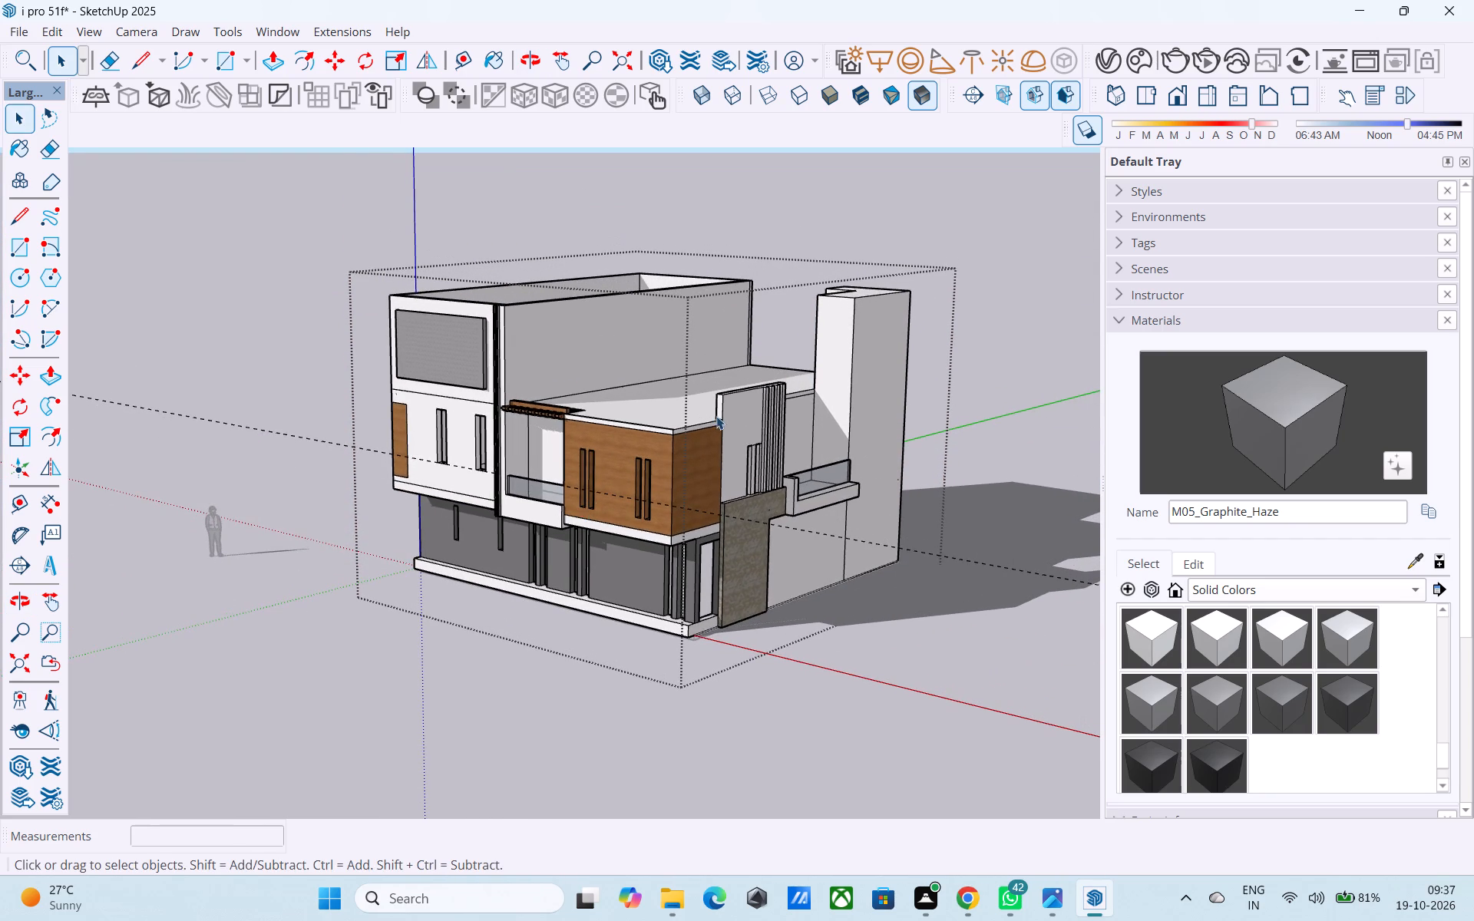
Draw dividing lines across both wood-clad faces of the upper corner block, 1' below the white roof edge.
scroll(710, 420, up, 8)
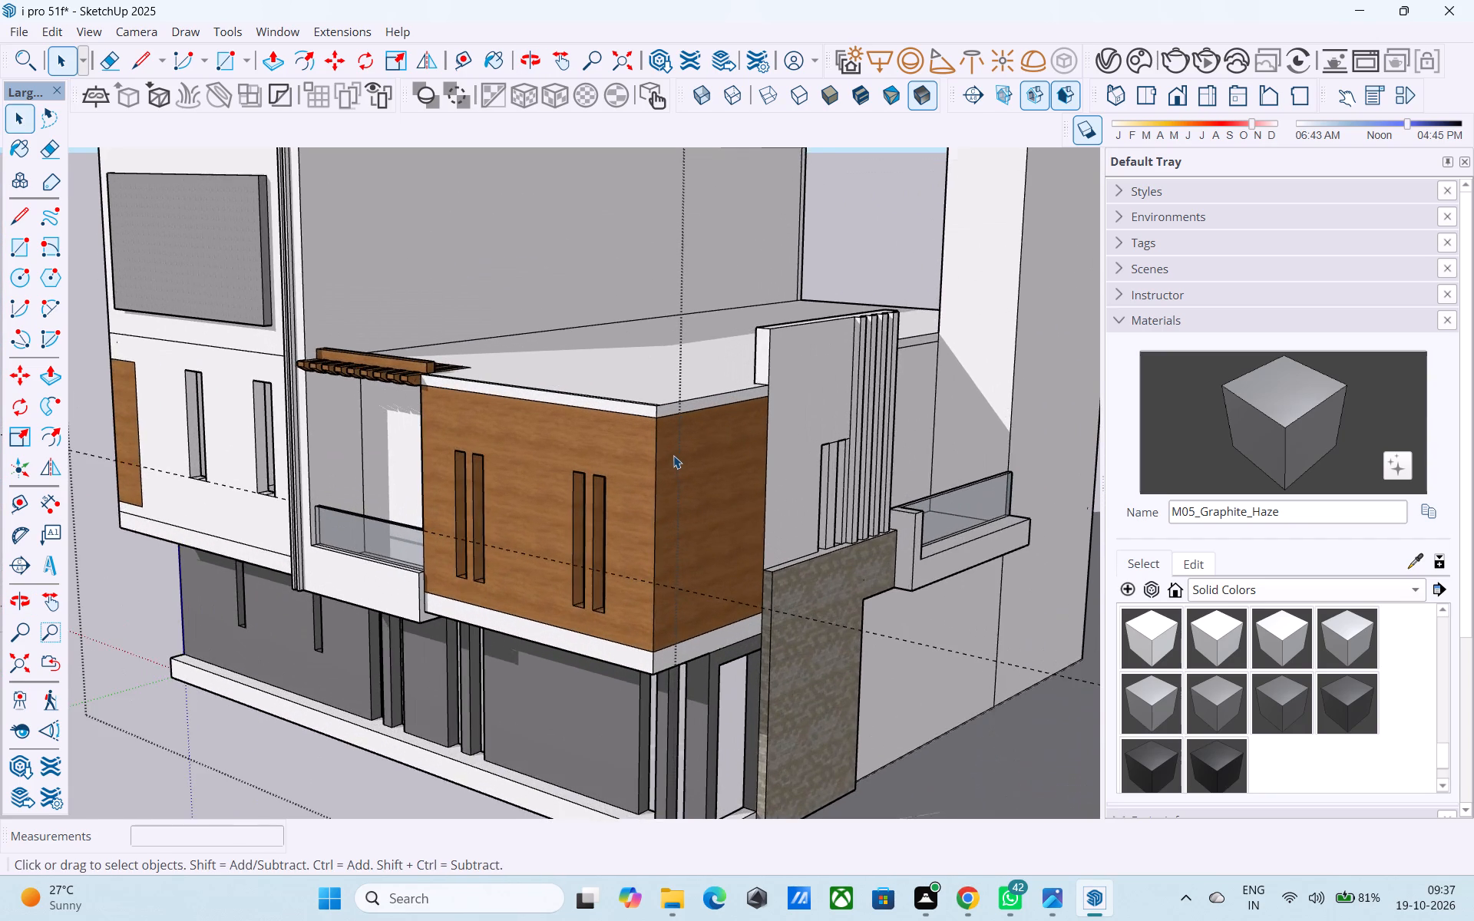
scroll(675, 454, up, 3)
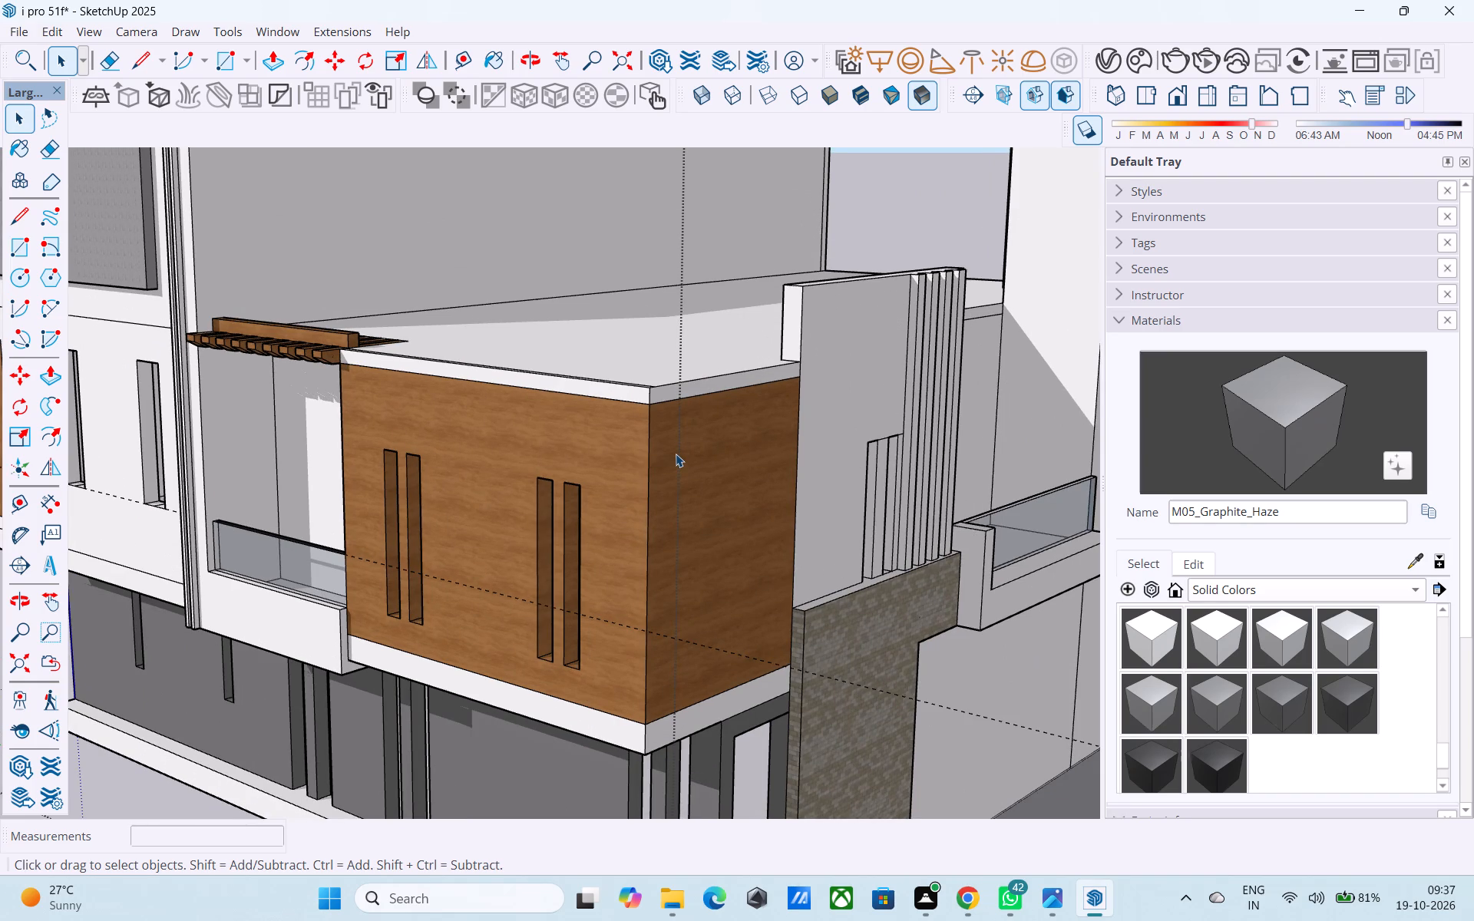
key(l)
click(655, 408)
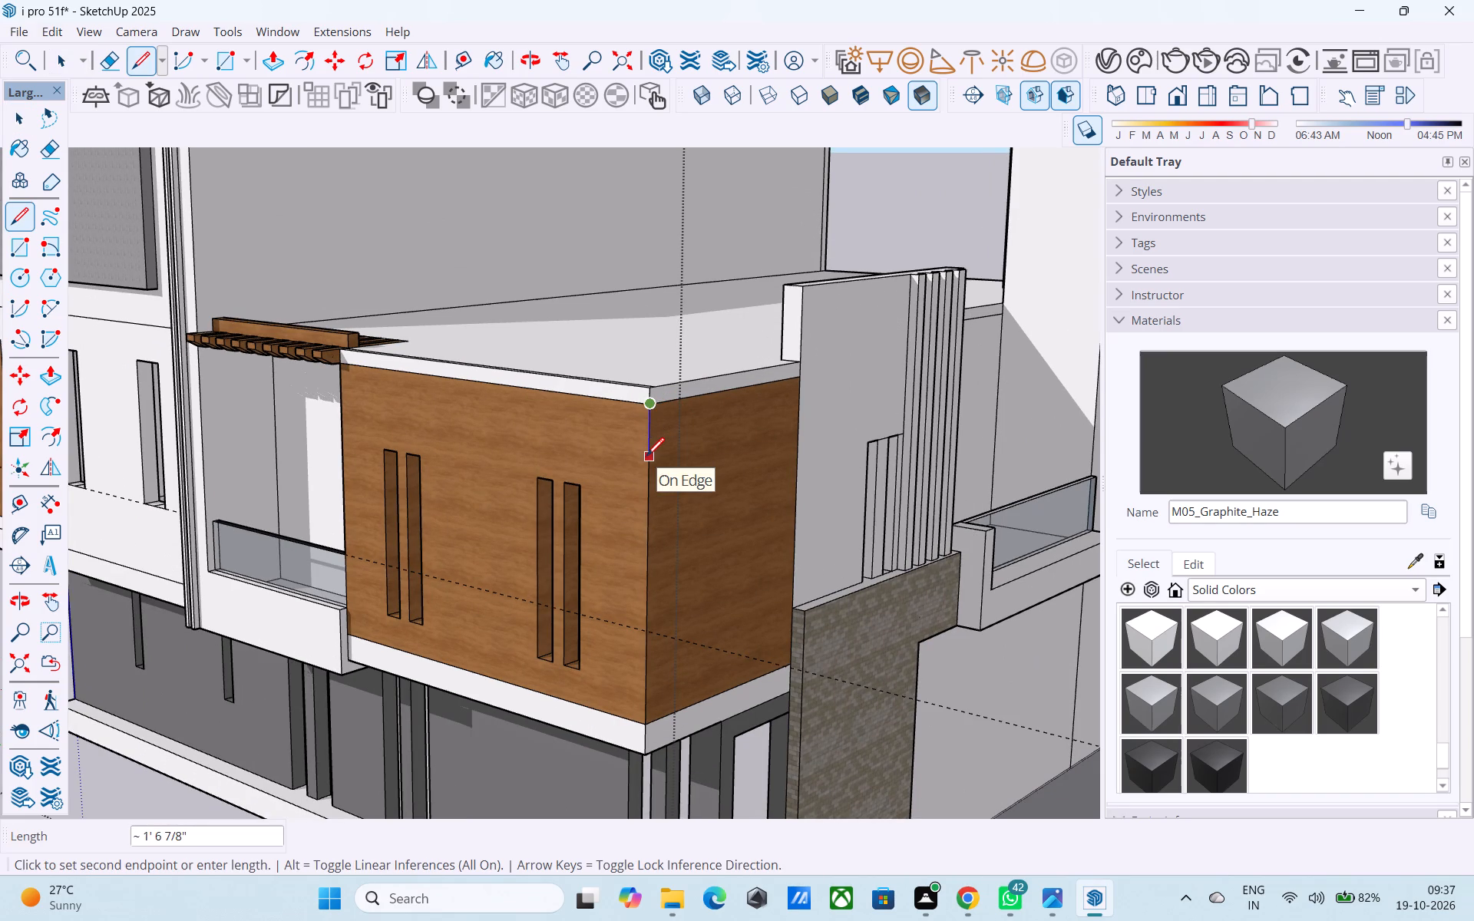
text(1')
key(Return)
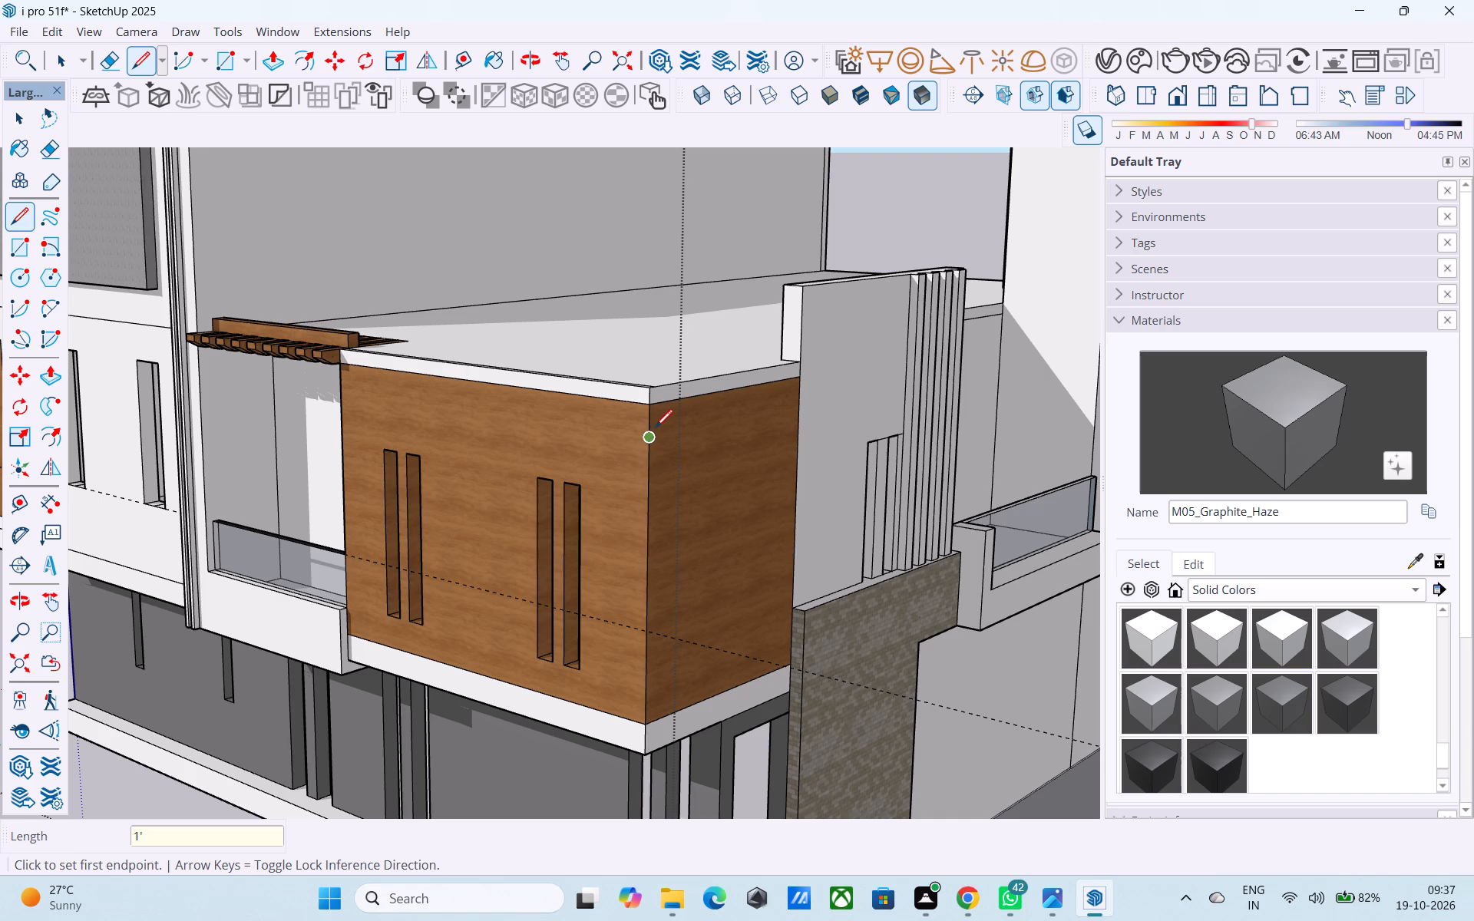
click(648, 442)
middle_drag(654, 444, 716, 542)
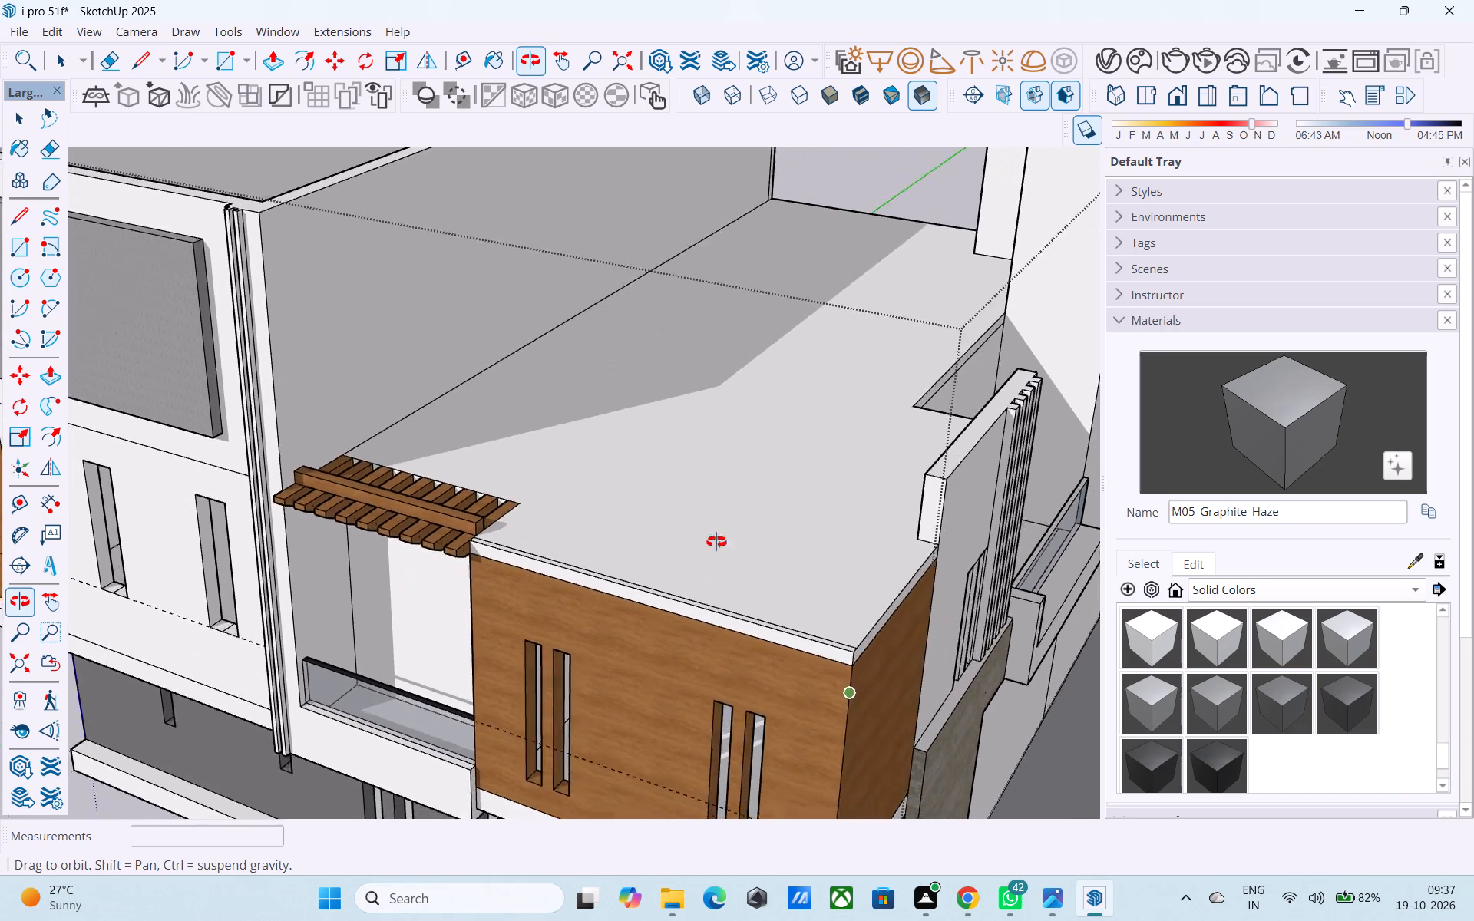
middle_drag(716, 542, 643, 477)
scroll(617, 530, up, 4)
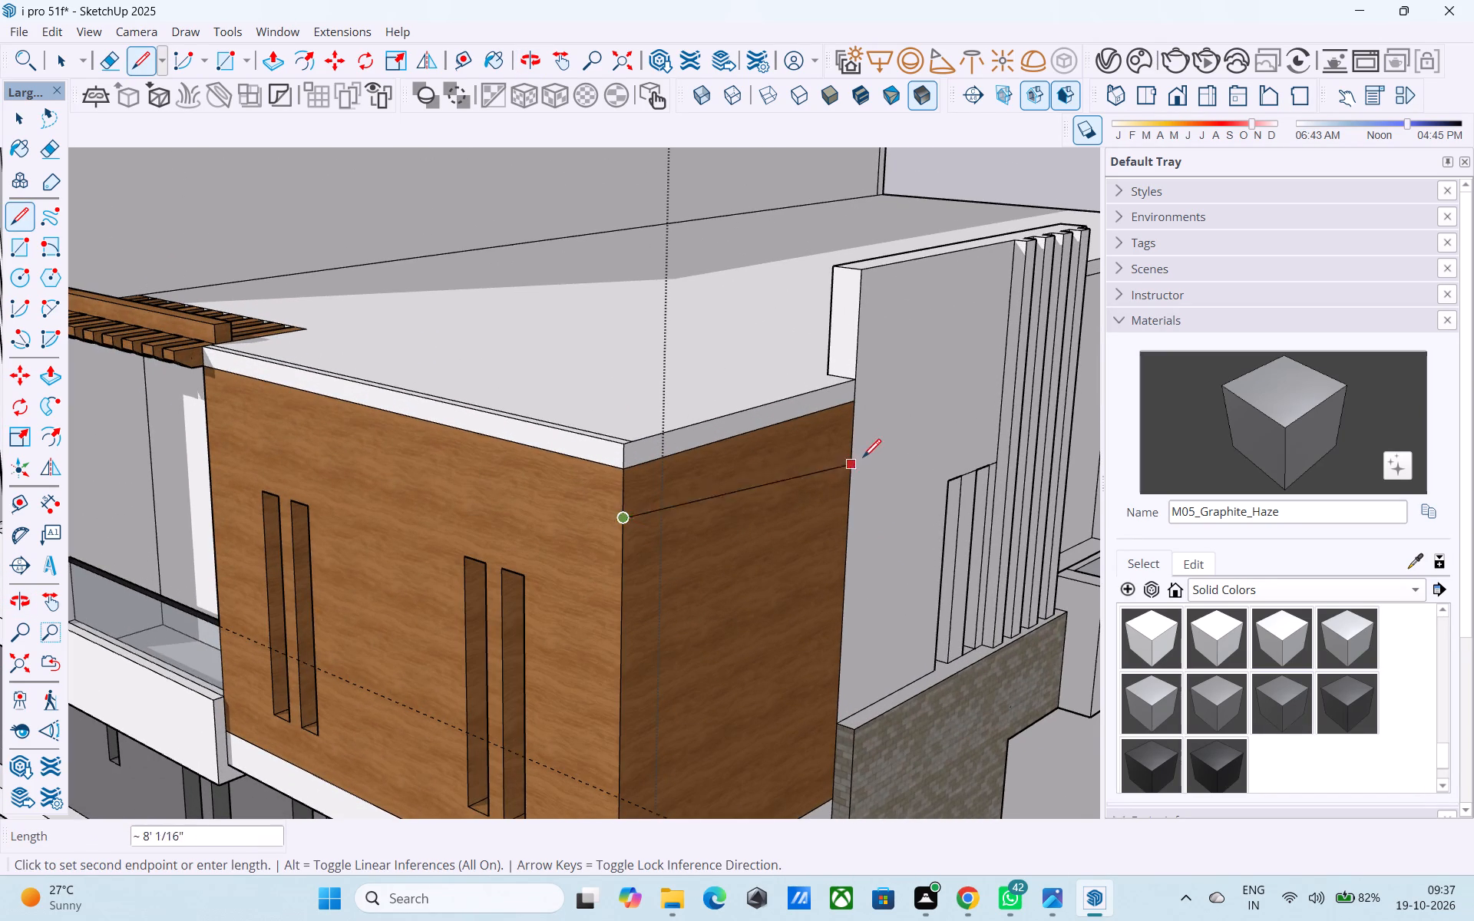
click(853, 444)
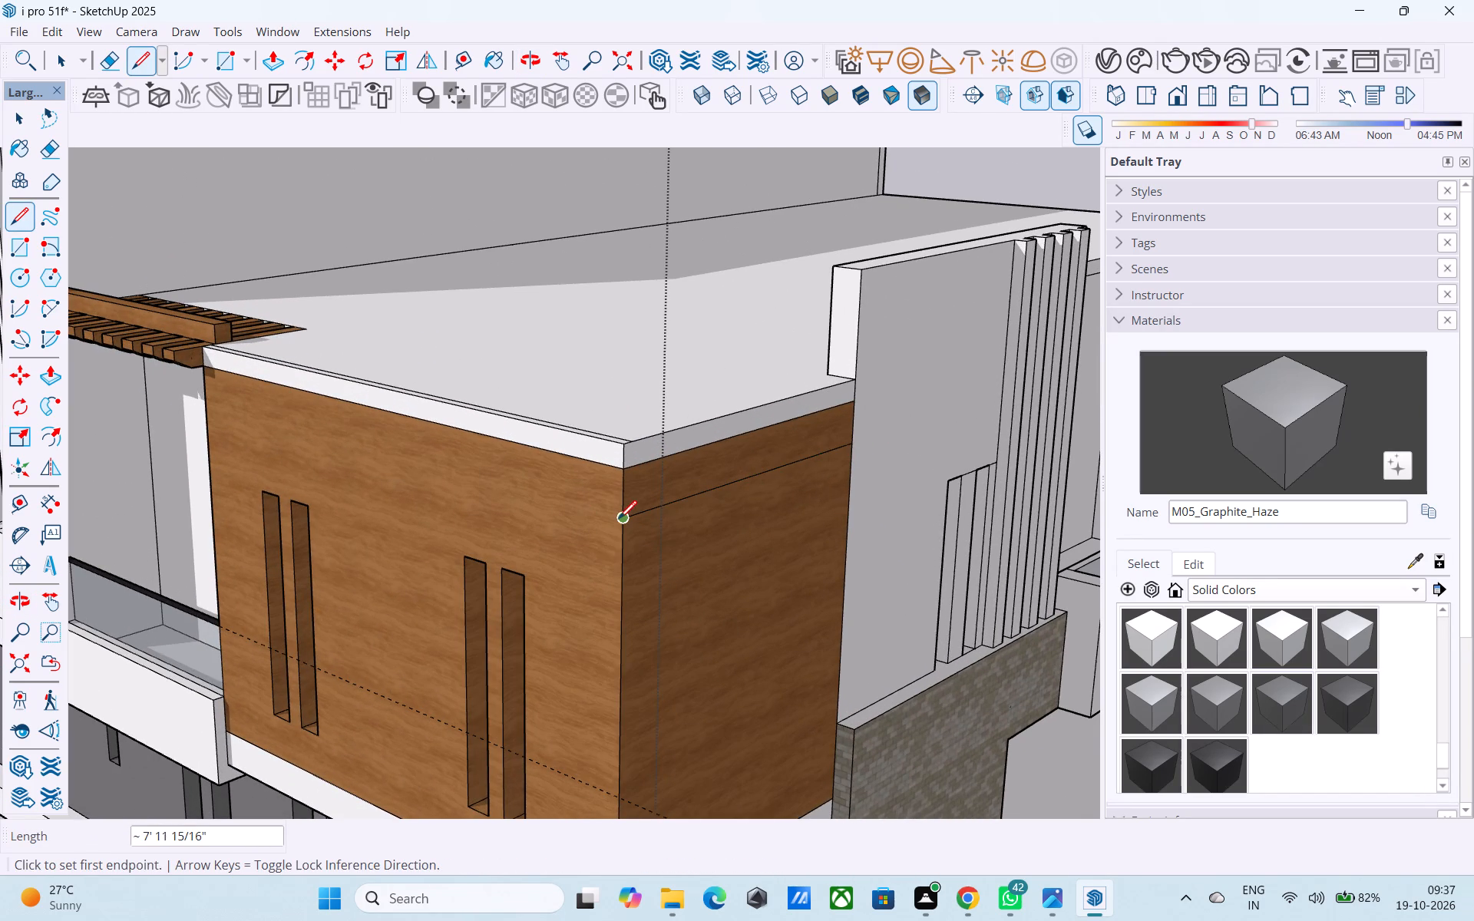
click(620, 520)
click(203, 401)
key(space)
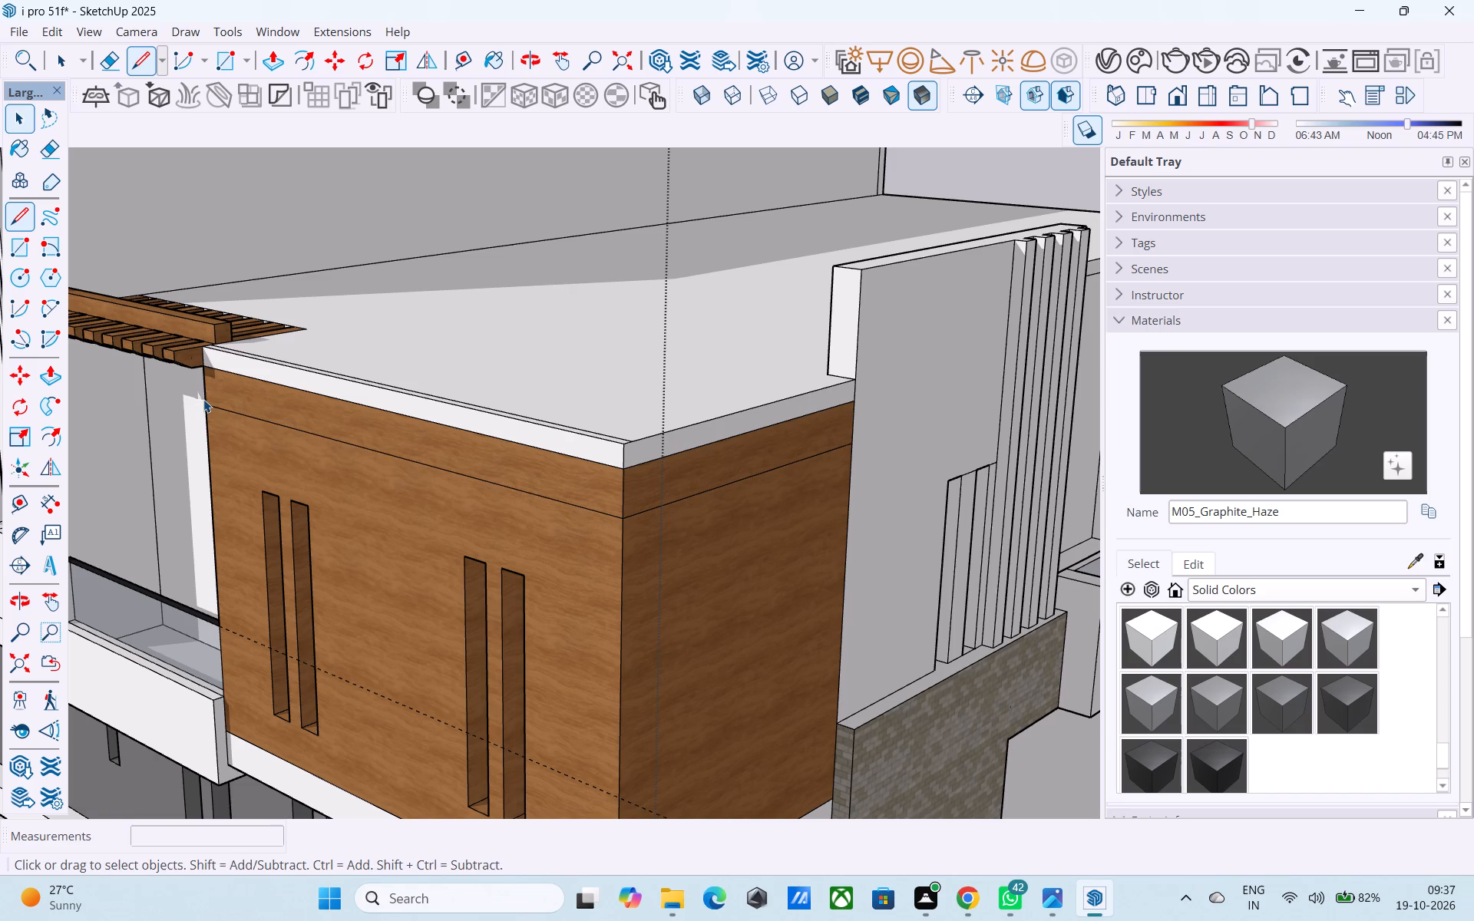
Paint the new top bands on both wood-clad faces with the Default material from the In Model collection.
click(1208, 591)
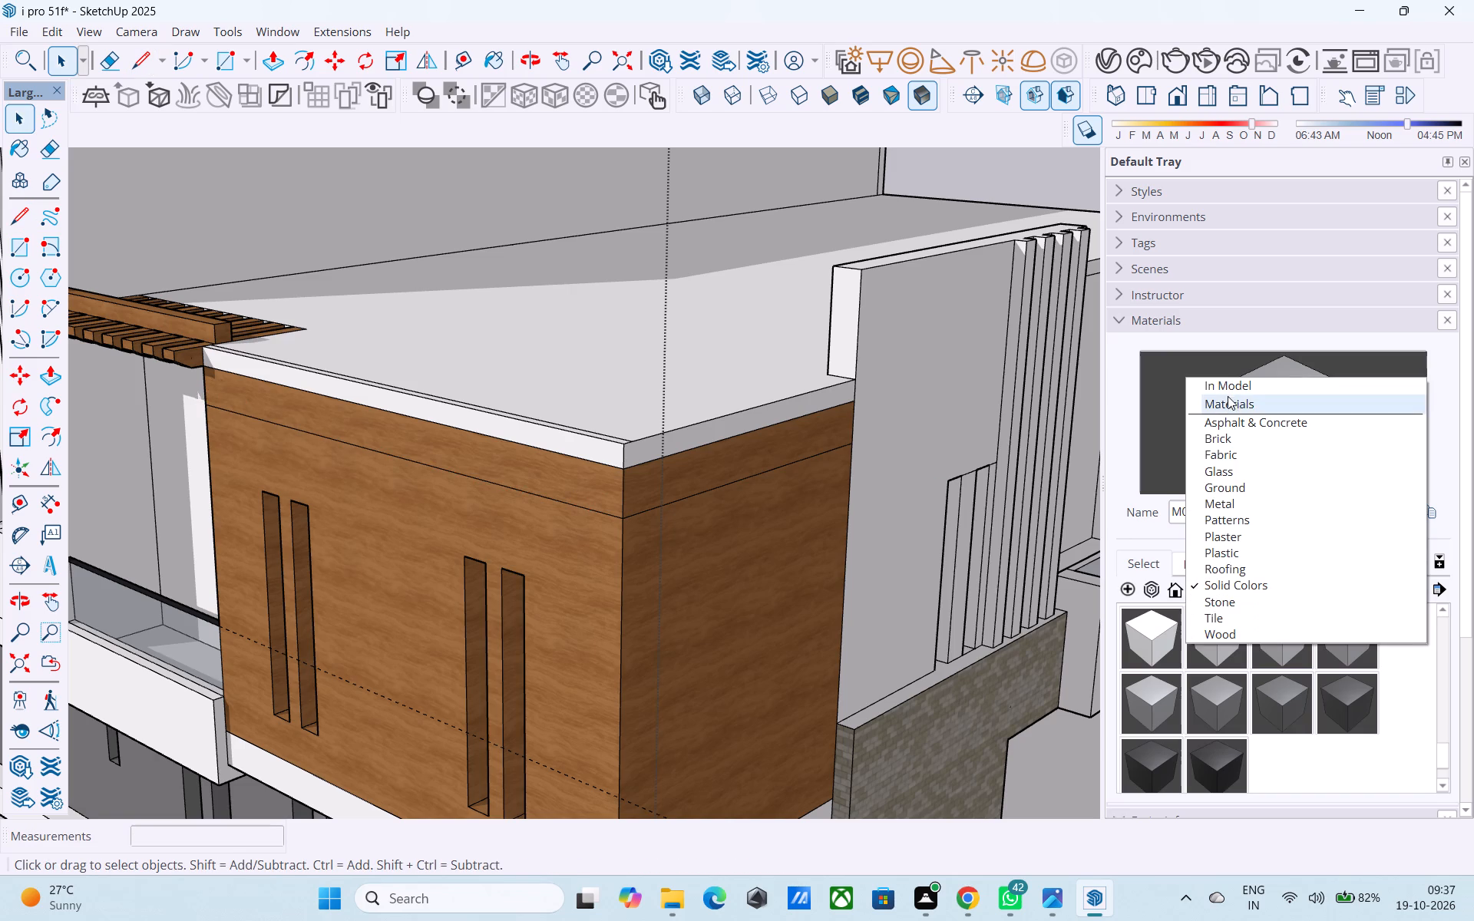
click(1227, 386)
click(1161, 634)
click(656, 496)
click(617, 490)
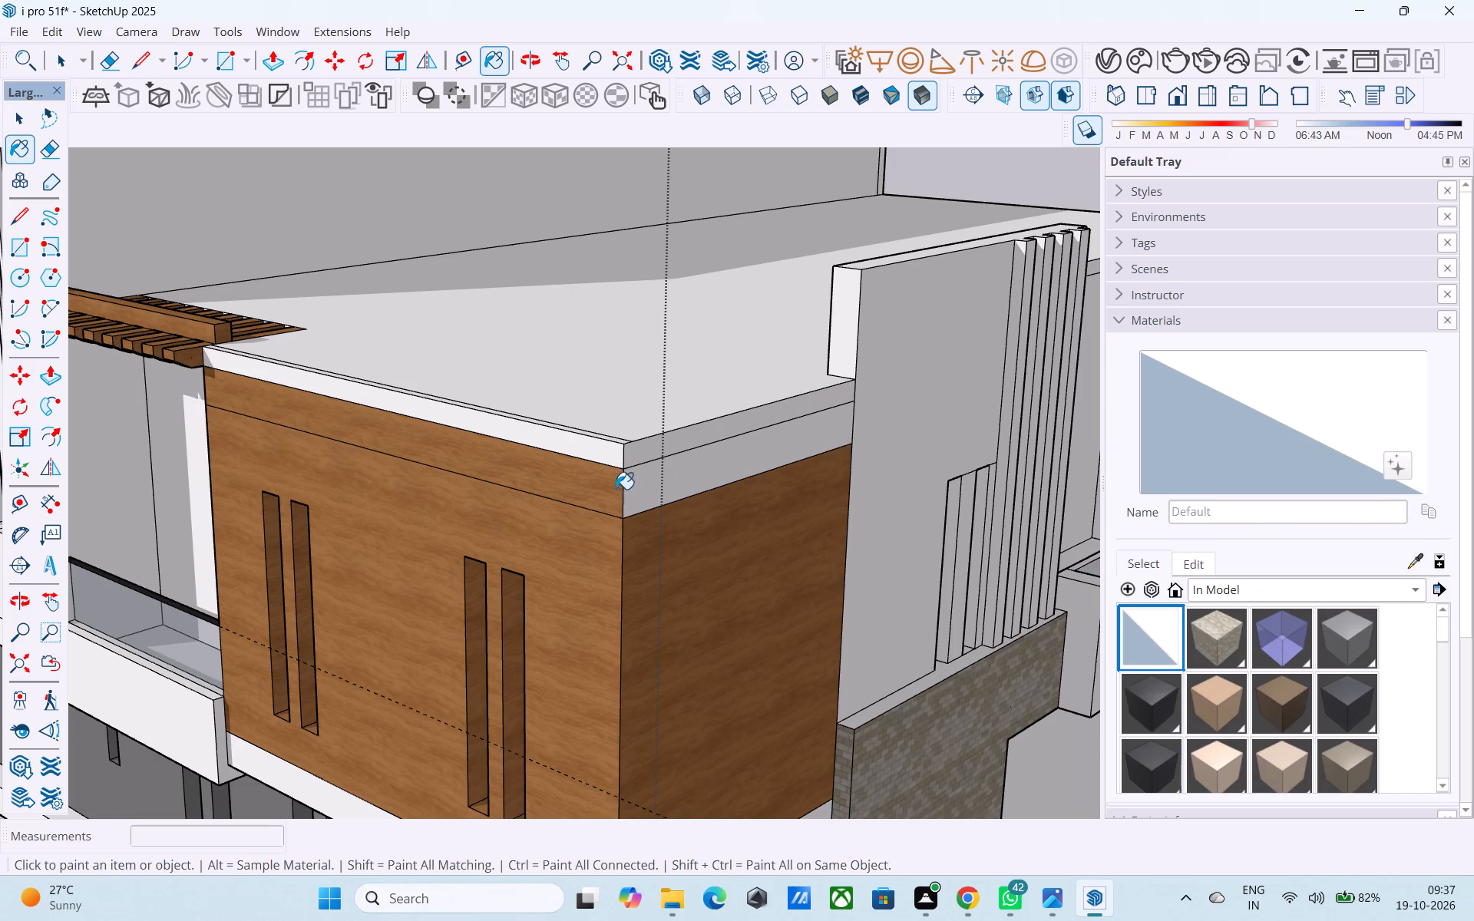
key(space)
Erase the seam lines between the roof edge and the new white bands on both faces of the wood-clad block.
scroll(590, 524, down, 4)
middle_drag(590, 538, 523, 474)
scroll(701, 485, down, 4)
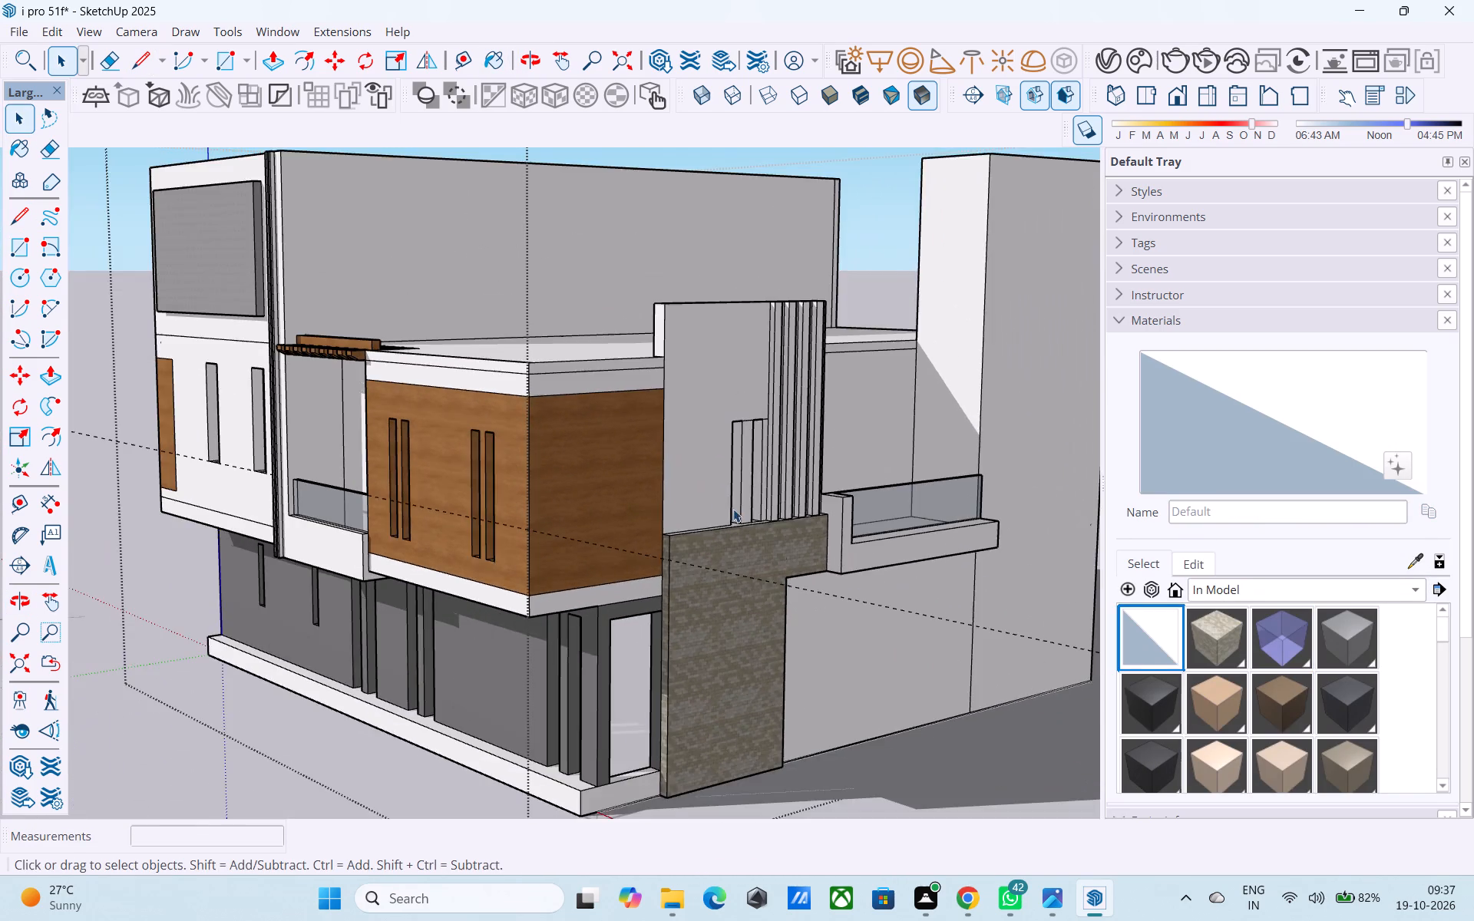
scroll(615, 365, up, 9)
key(e)
drag(582, 369, 573, 405)
drag(383, 375, 374, 409)
drag(406, 385, 416, 411)
key(space)
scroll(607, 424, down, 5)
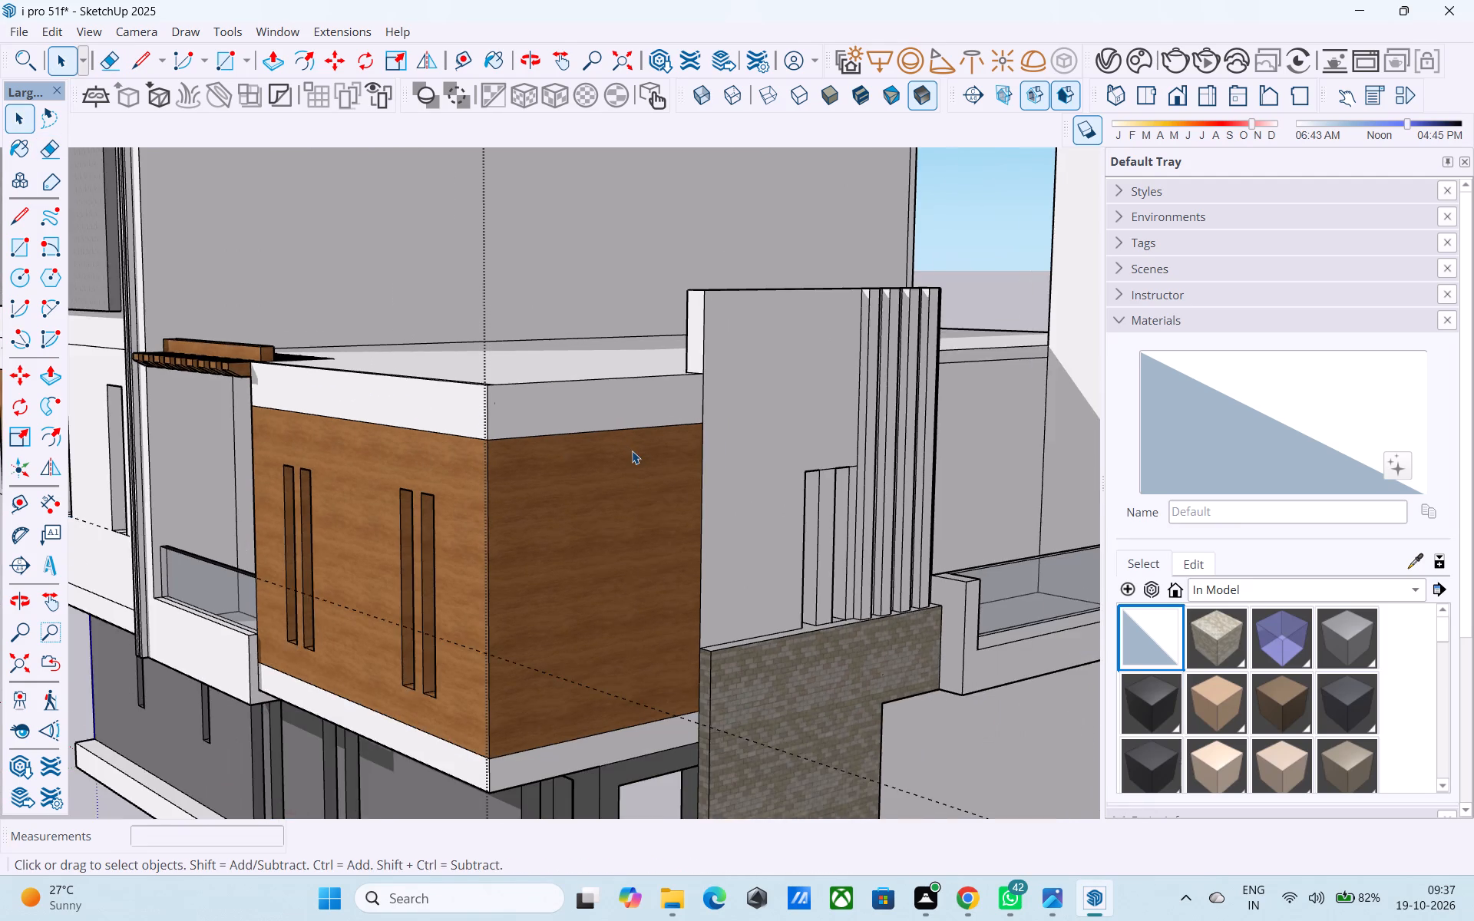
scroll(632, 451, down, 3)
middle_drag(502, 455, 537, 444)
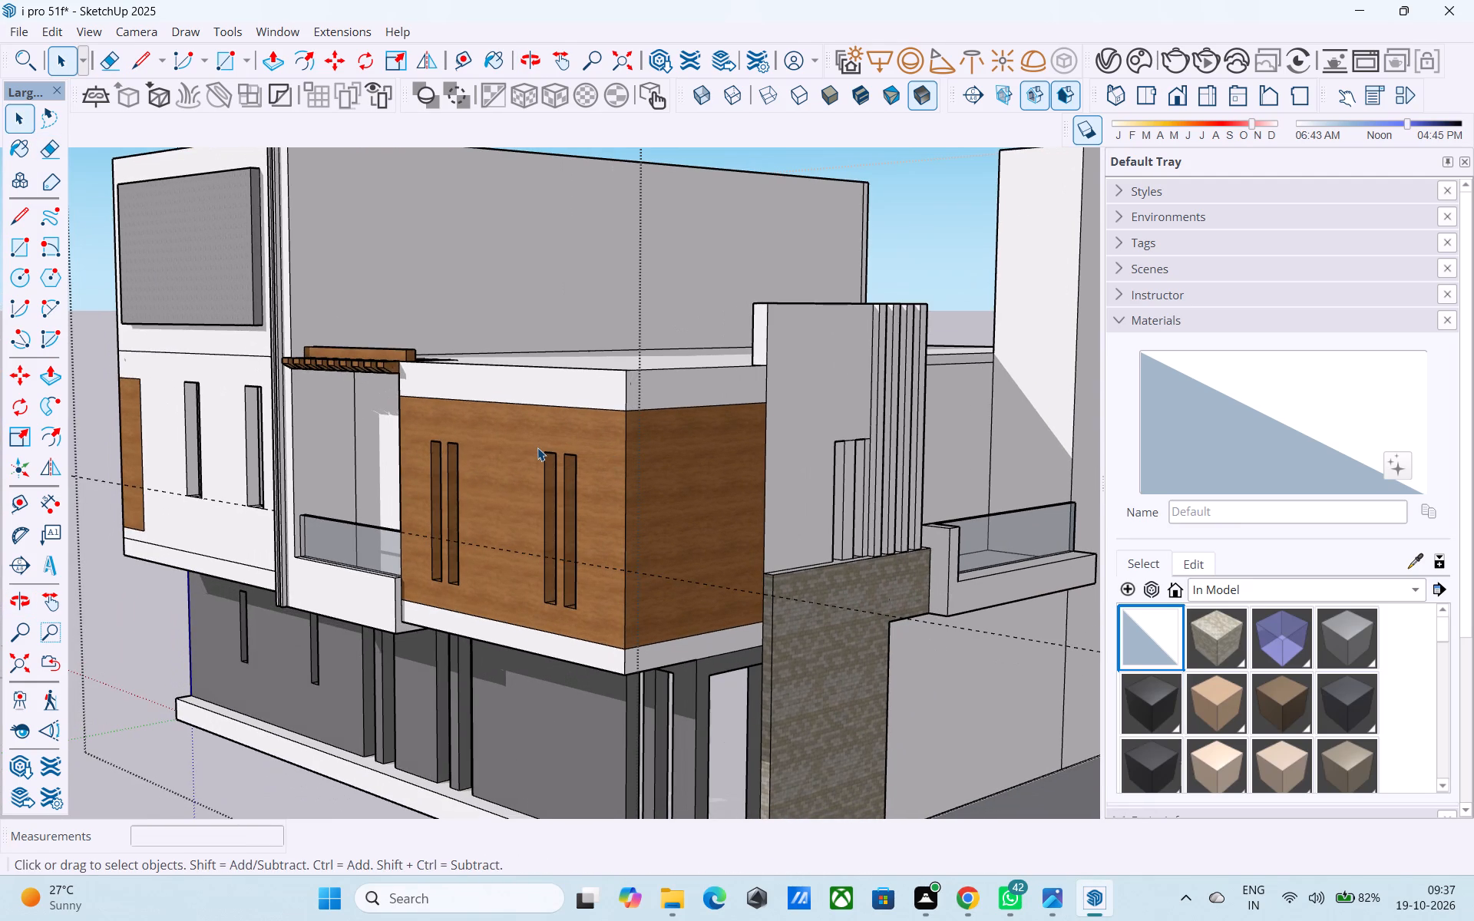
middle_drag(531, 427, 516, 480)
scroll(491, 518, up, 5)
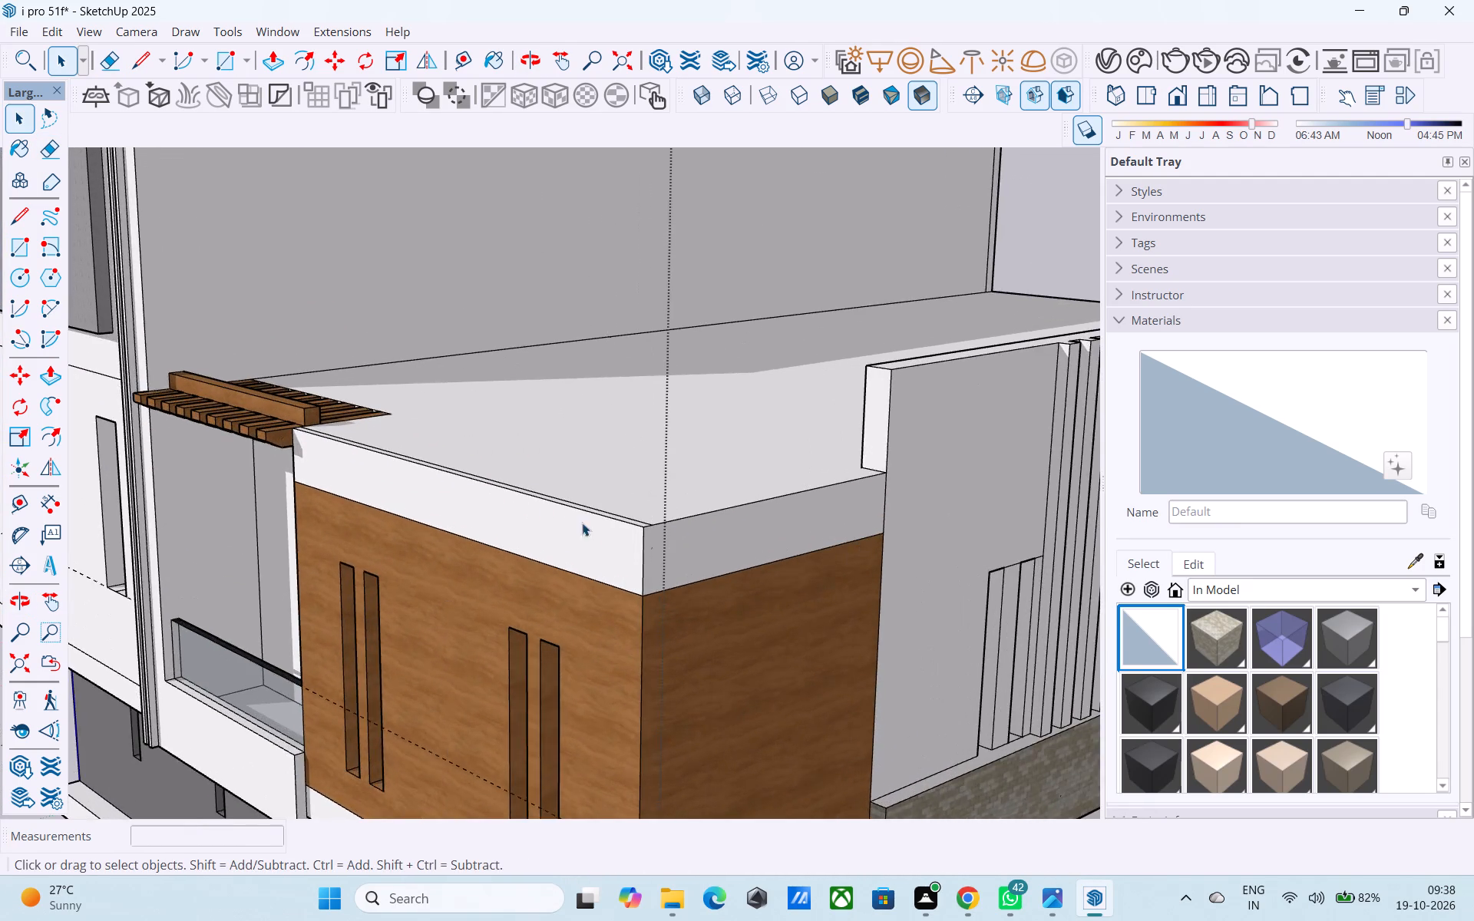
Copy the corner block's roof edge above the side wood face 9" inward across the roof.
middle_drag(584, 571, 1226, 695)
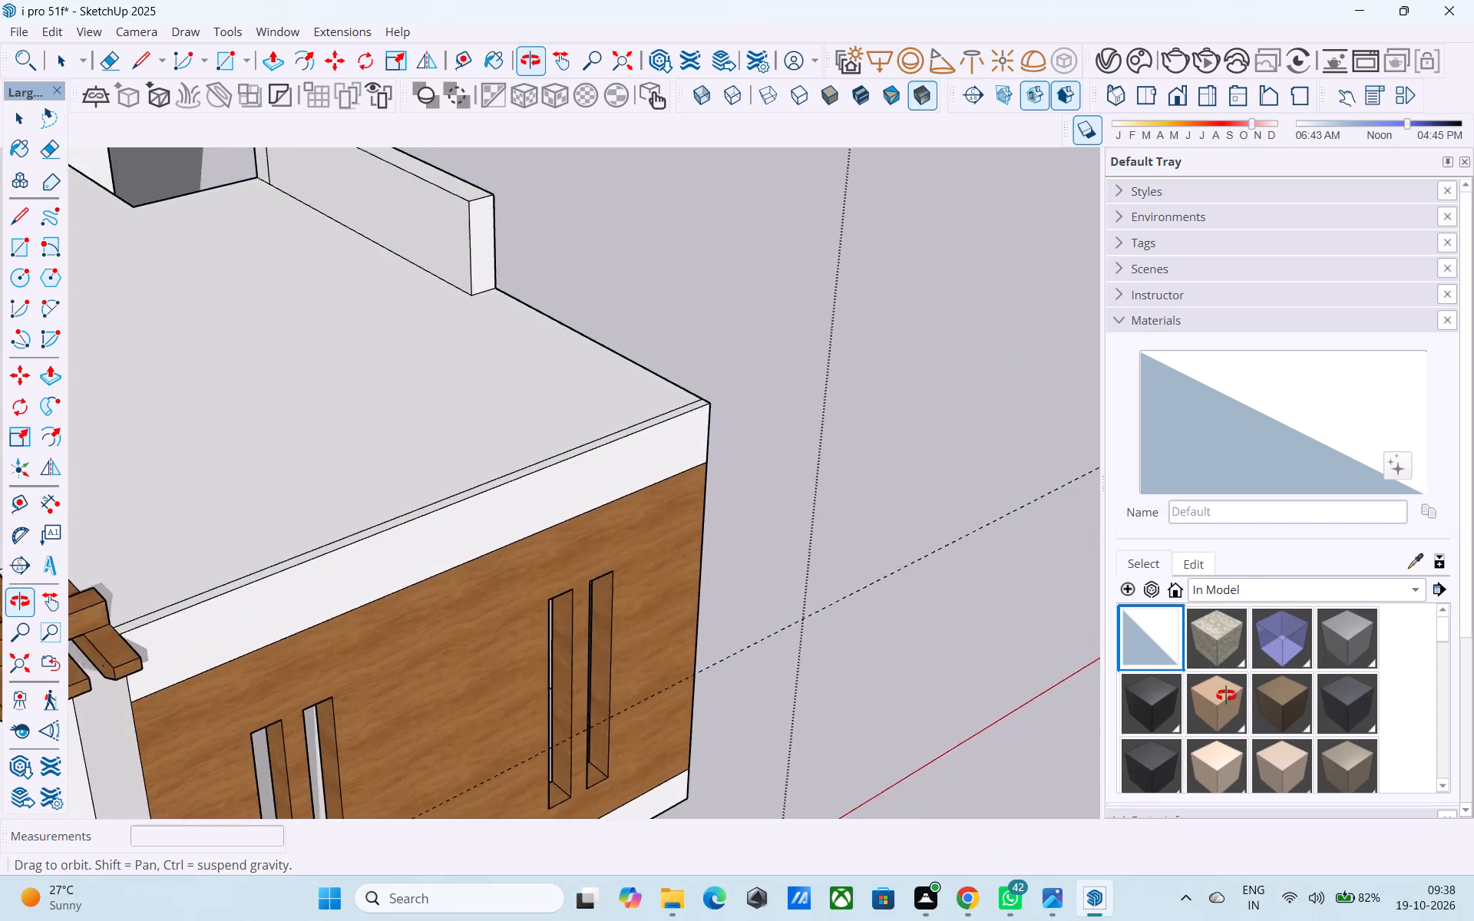
middle_drag(1226, 695, 842, 750)
scroll(690, 418, up, 4)
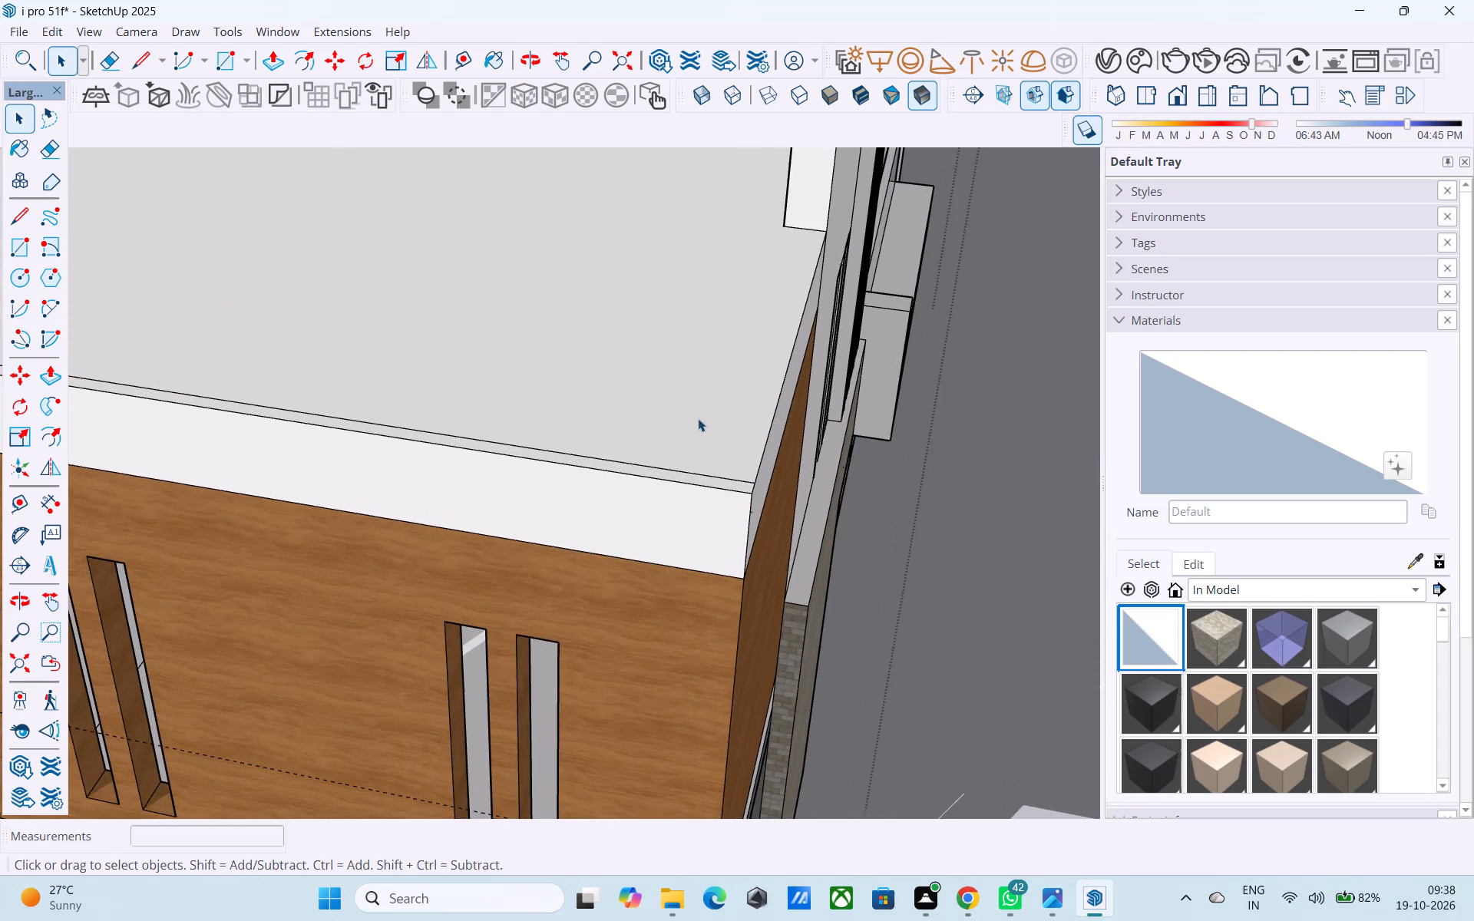
click(763, 440)
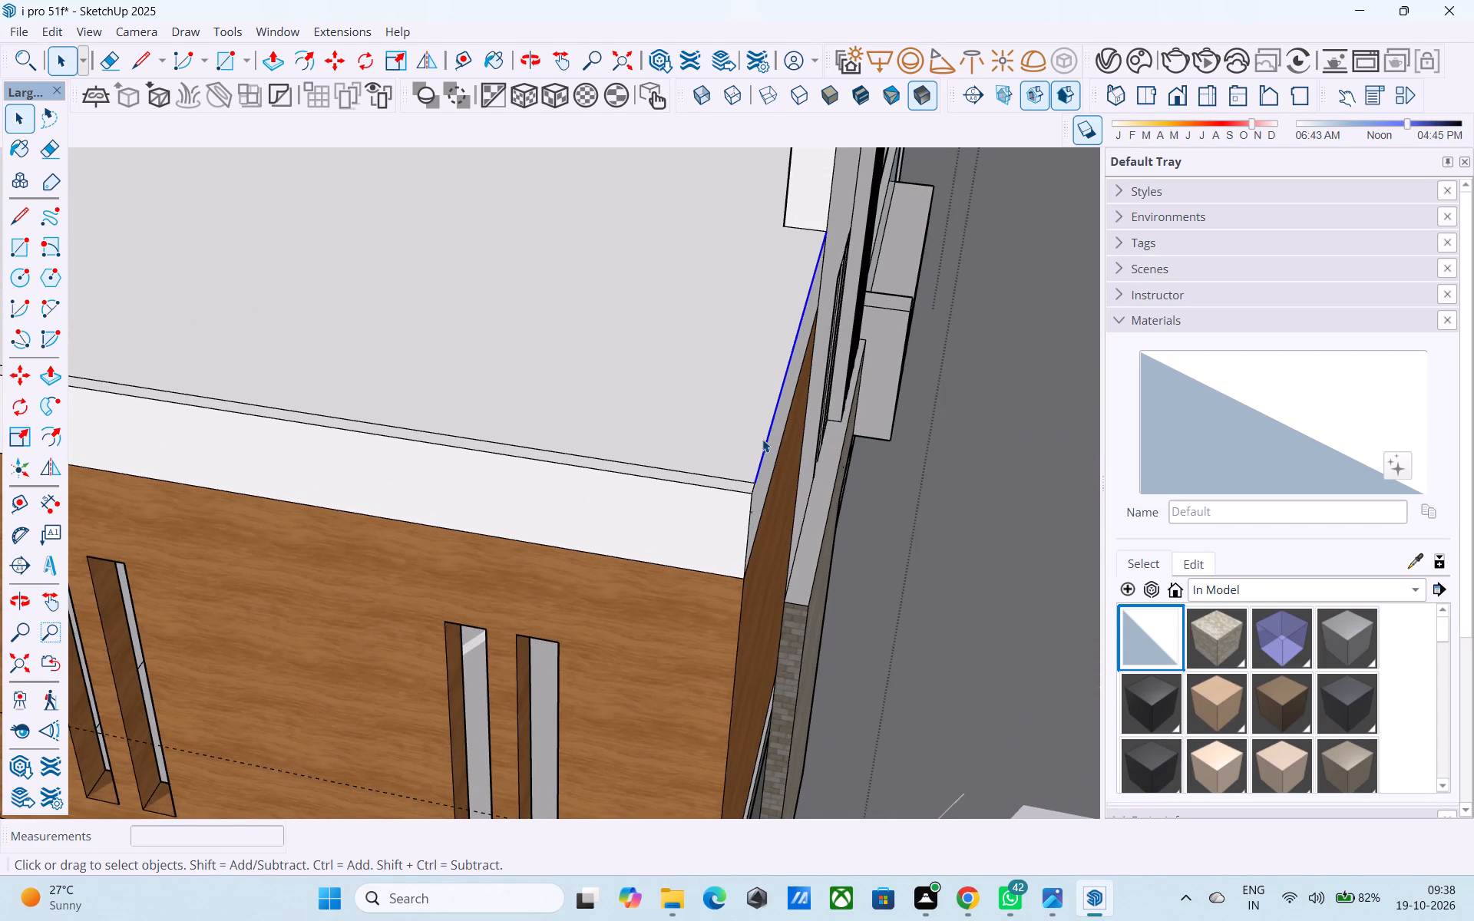
key(m)
click(756, 474)
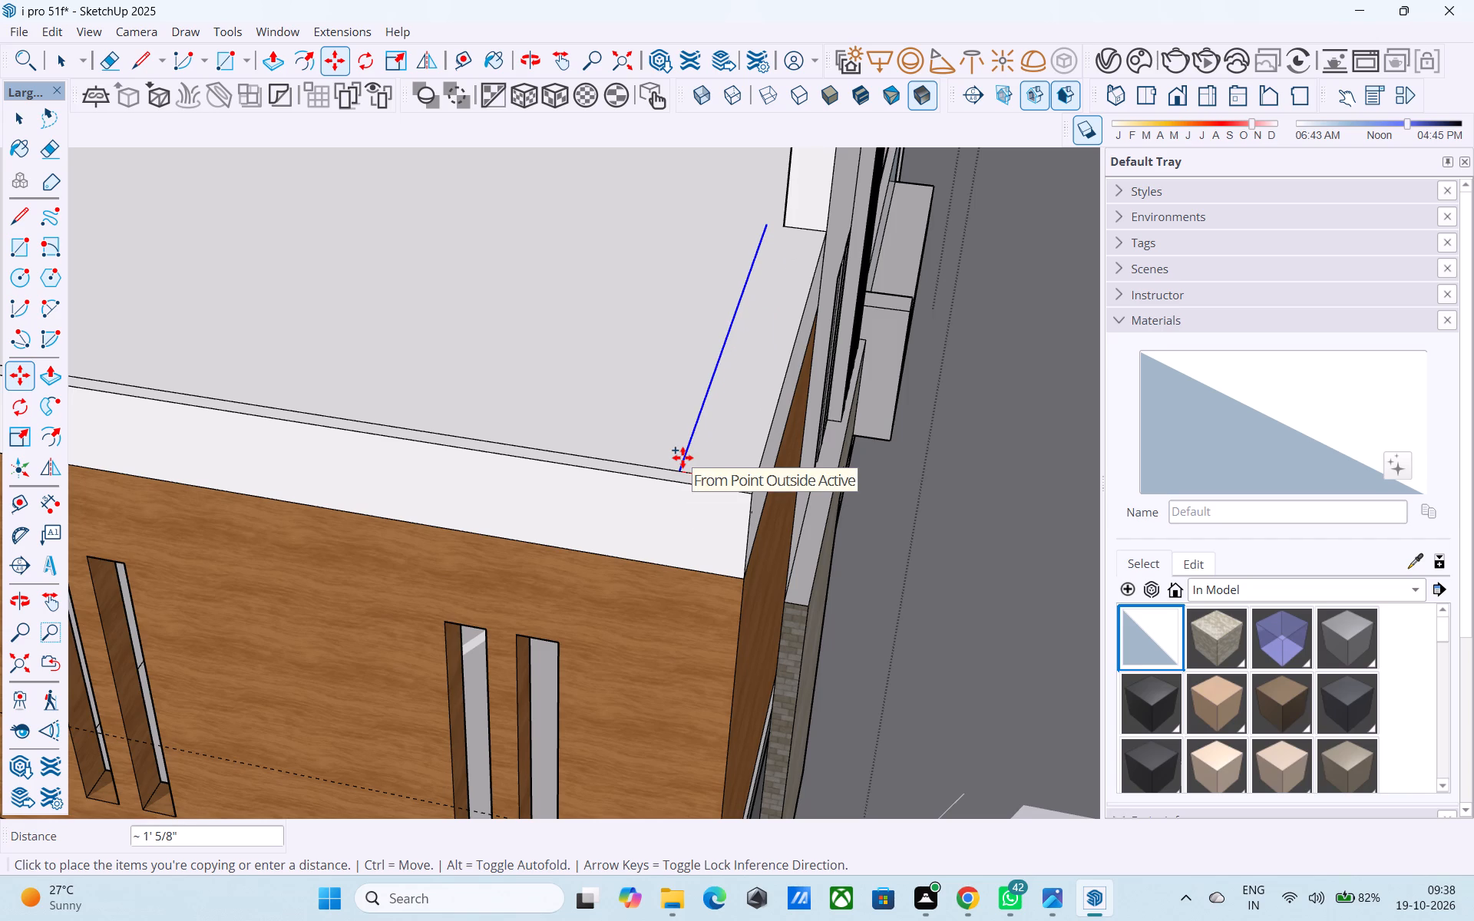
text(6")
key(Return)
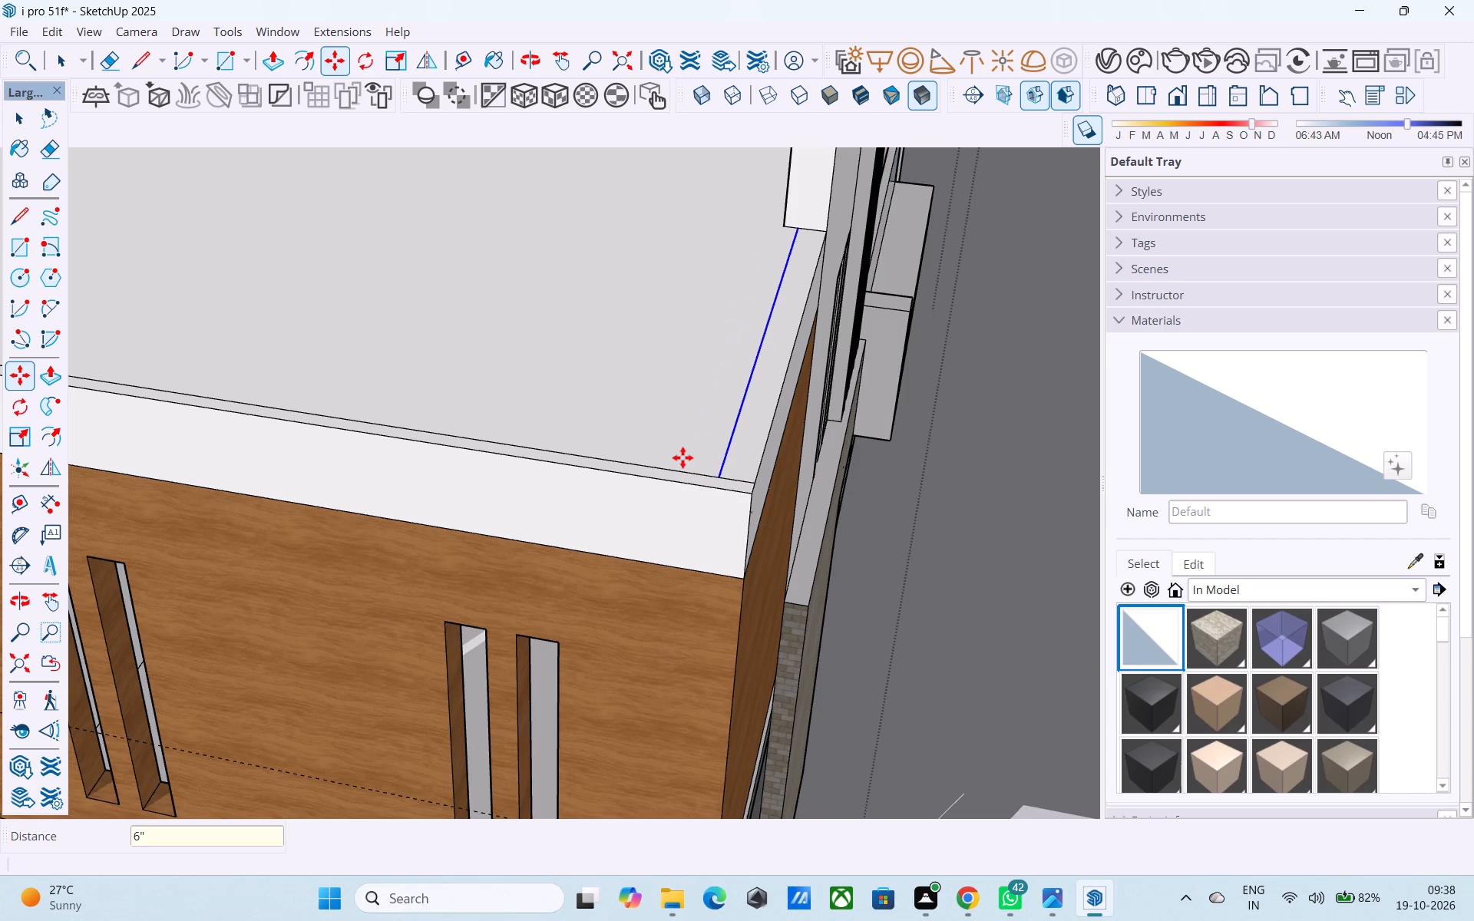
text(9")
key(Return)
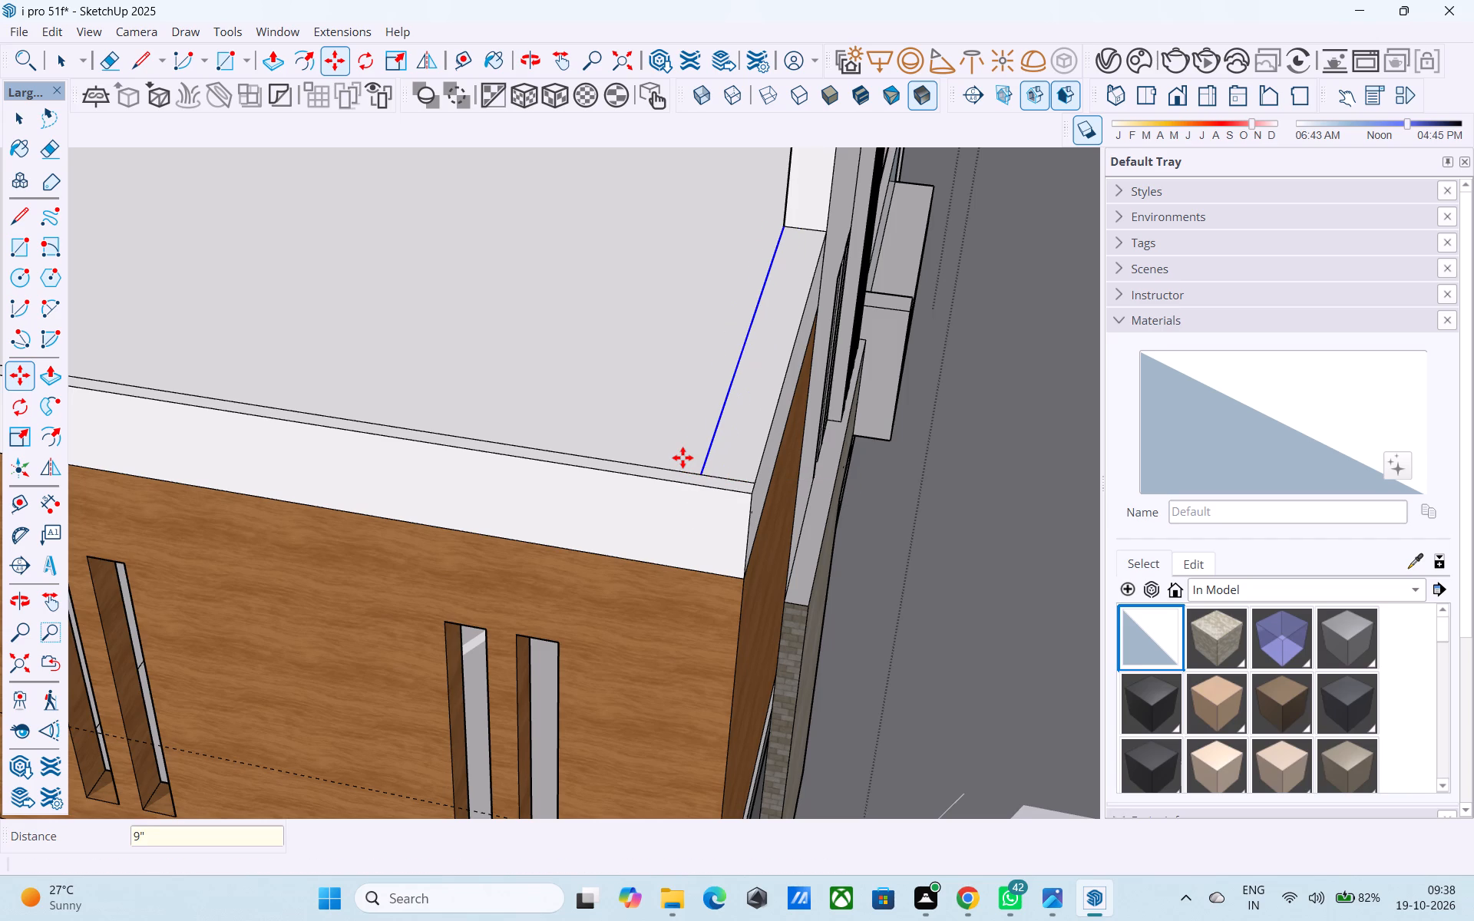
key(space)
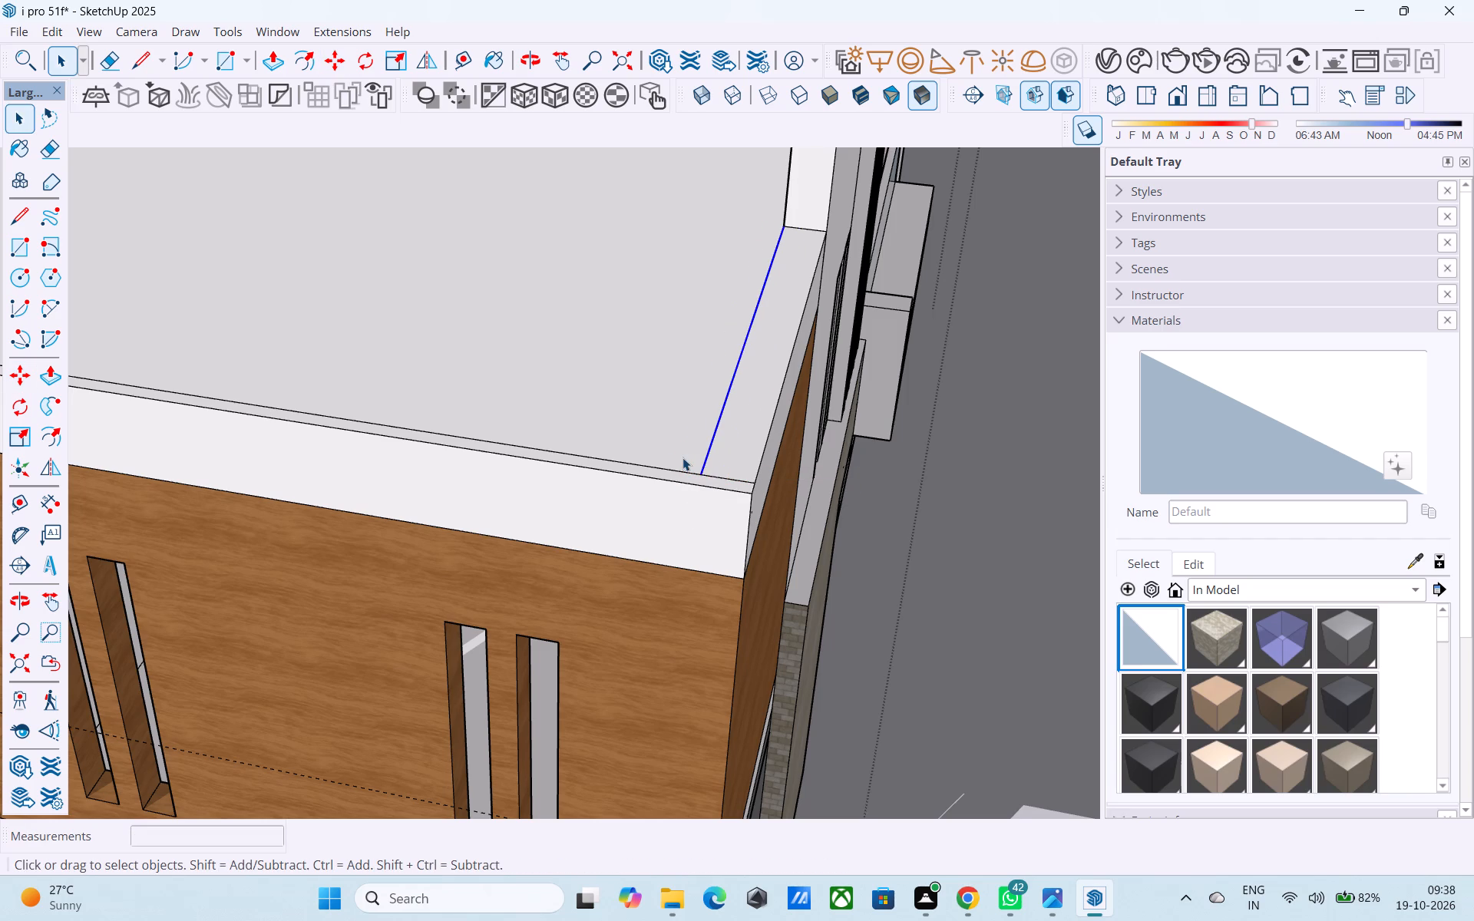
Erase the vertical seam on the existing parapet's inner face, near its end beside the roof opening.
scroll(682, 457, down, 7)
scroll(679, 463, up, 1)
scroll(679, 464, down, 8)
middle_drag(673, 526, 840, 667)
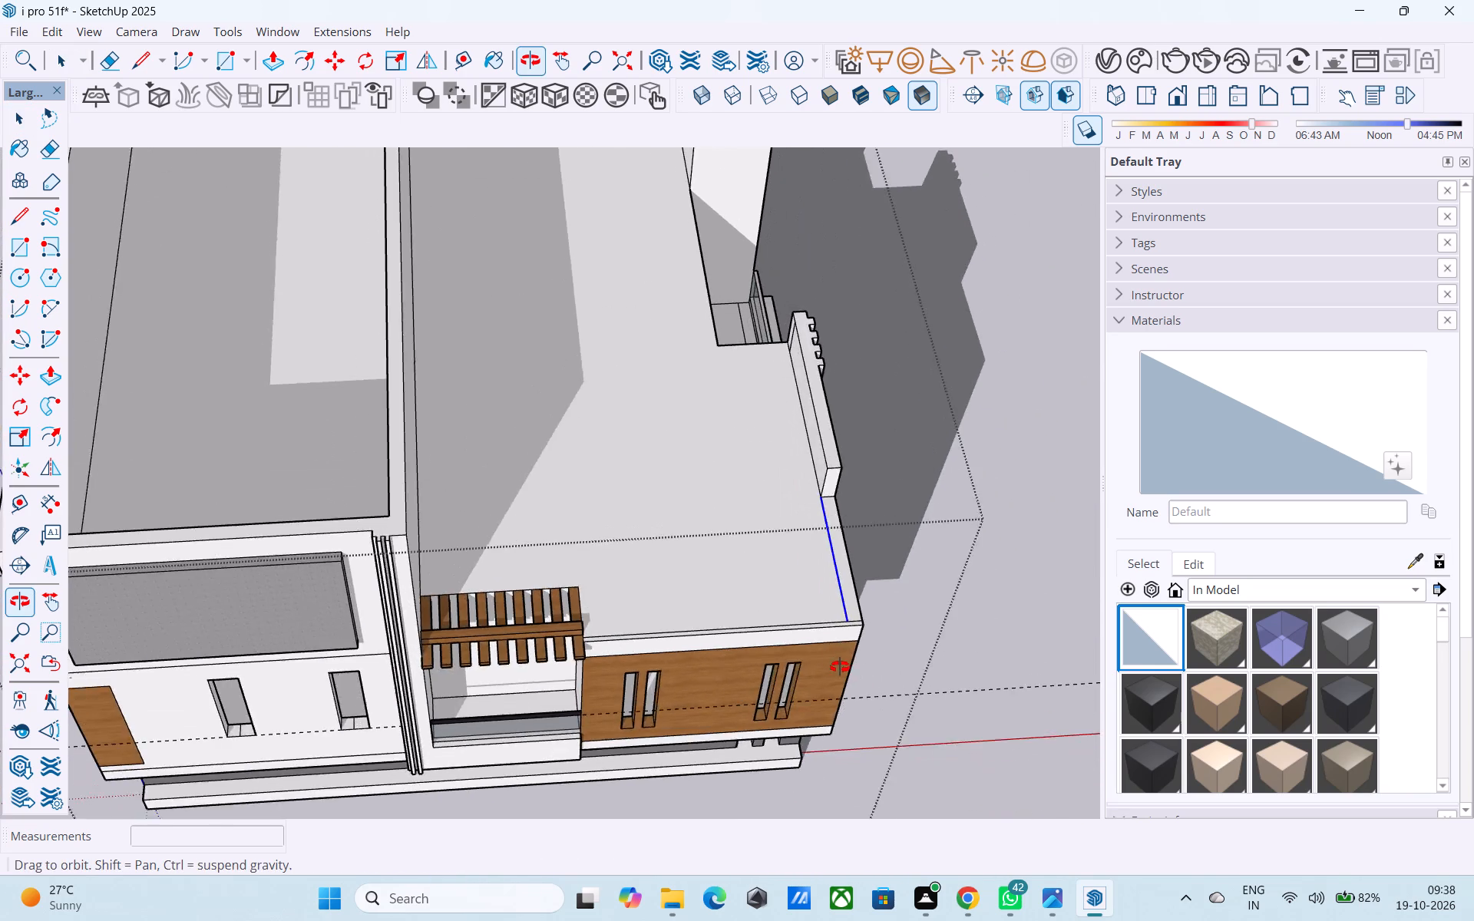
middle_drag(840, 667, 848, 673)
scroll(821, 469, up, 8)
scroll(785, 226, up, 7)
key(e)
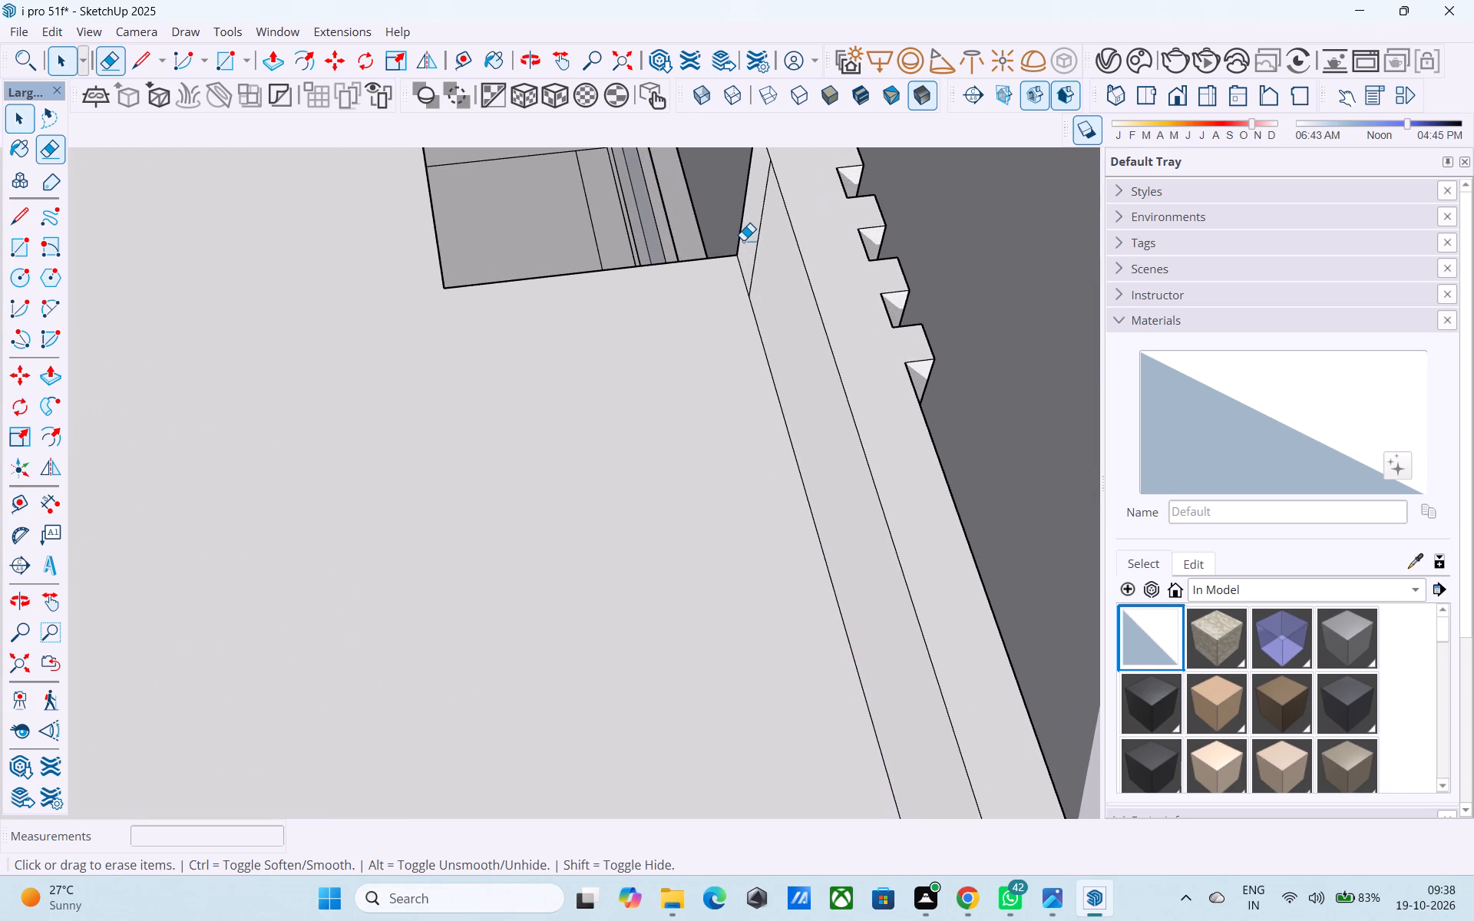
click(745, 242)
click(750, 245)
key(space)
Push the inner face of the existing side parapet back 3" to thin the wall.
scroll(758, 253, down, 11)
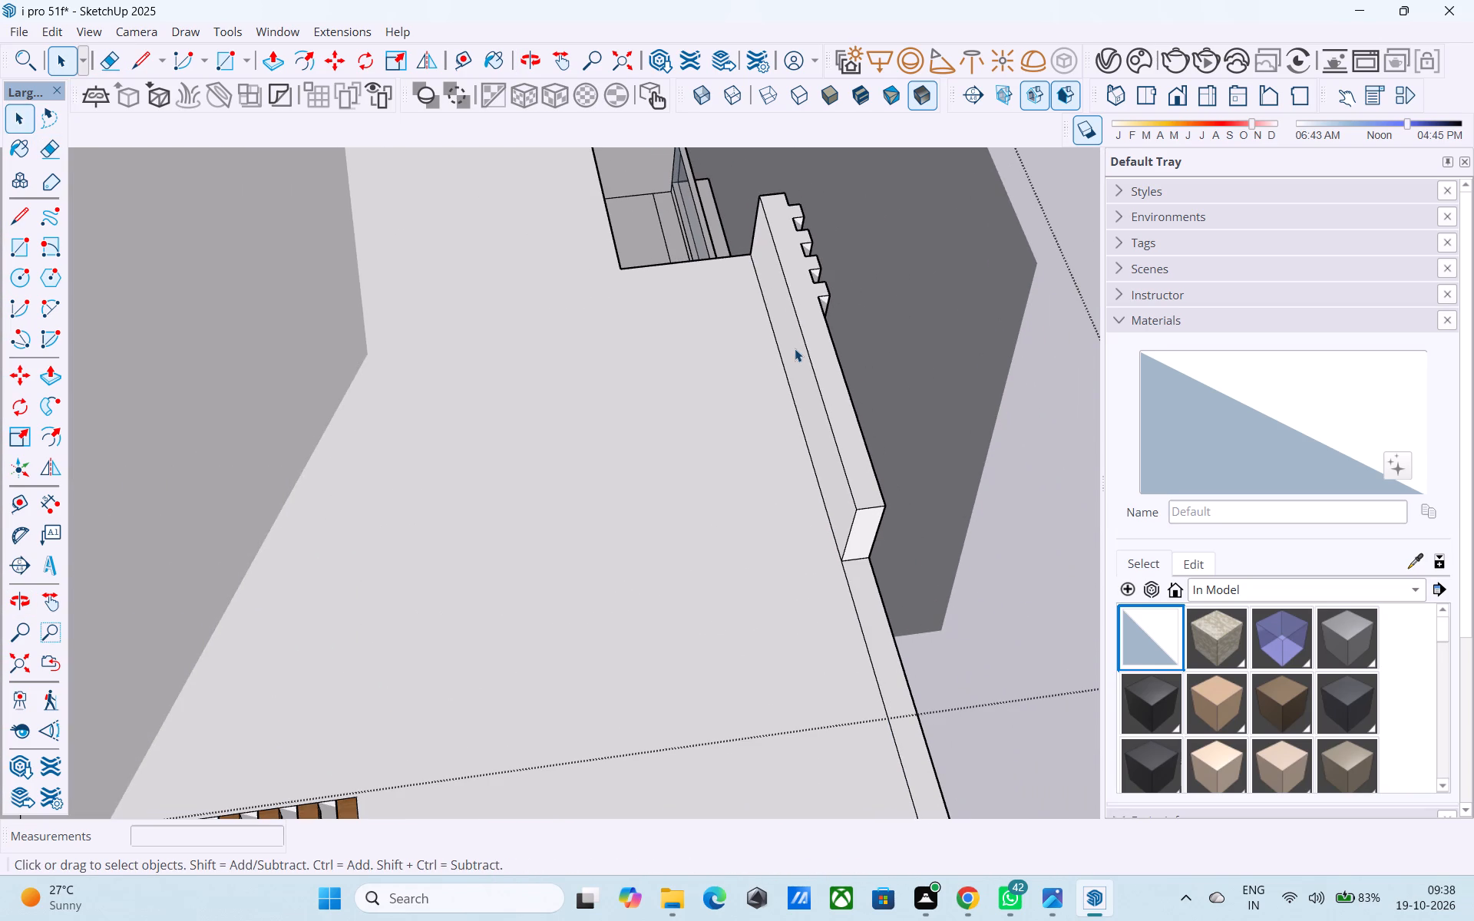
click(795, 348)
key(p)
click(795, 348)
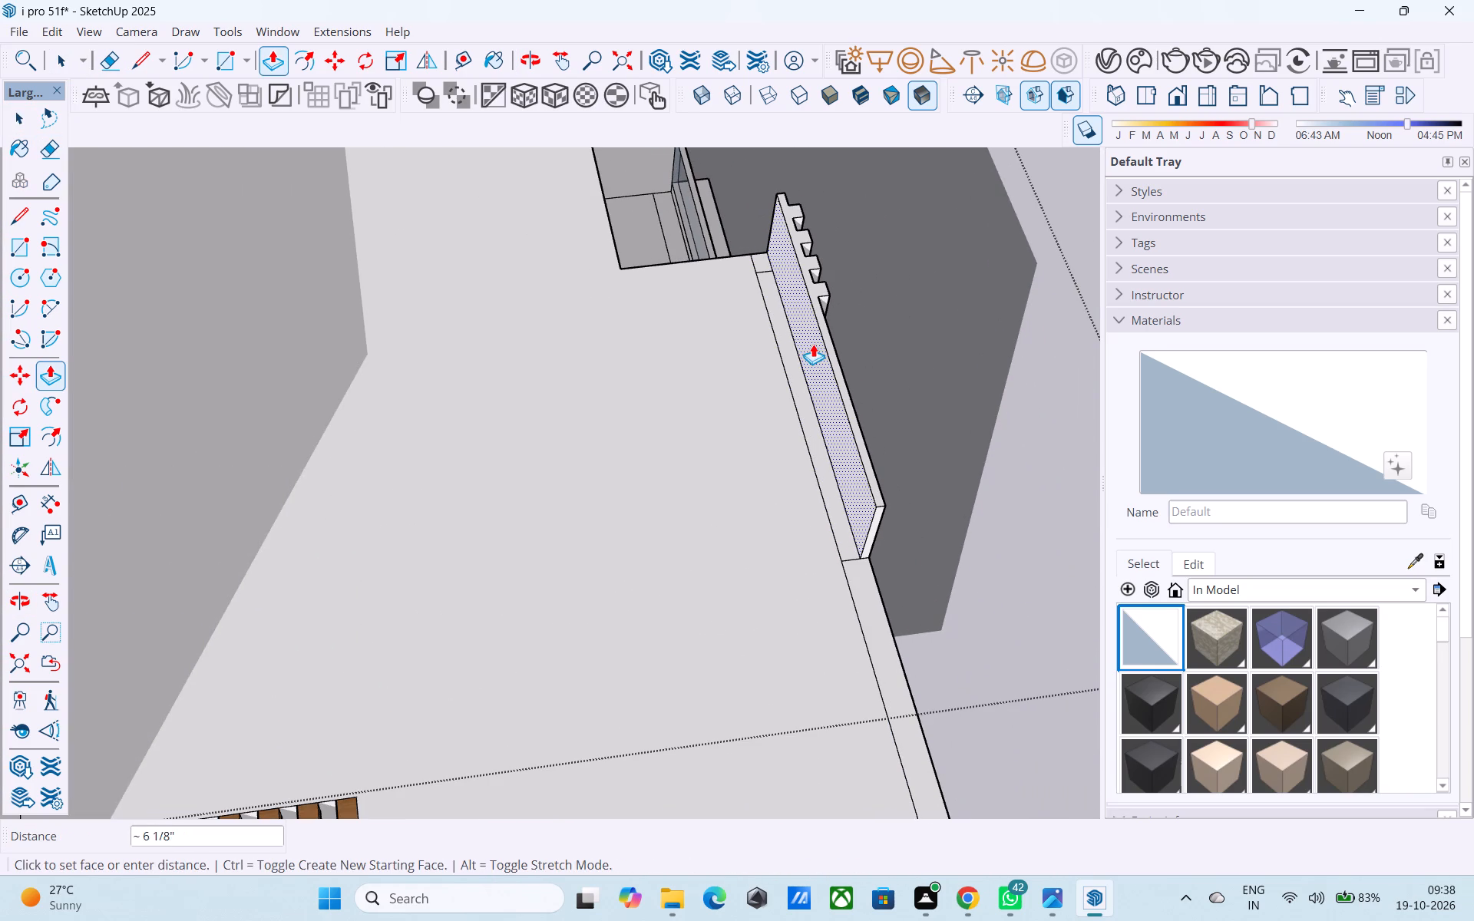
key(3)
key(shift+quotedbl)
key(Return)
key(space)
Pull the roof-edge strip above the side wood face up to the height of the existing parapet.
scroll(836, 428, down, 2)
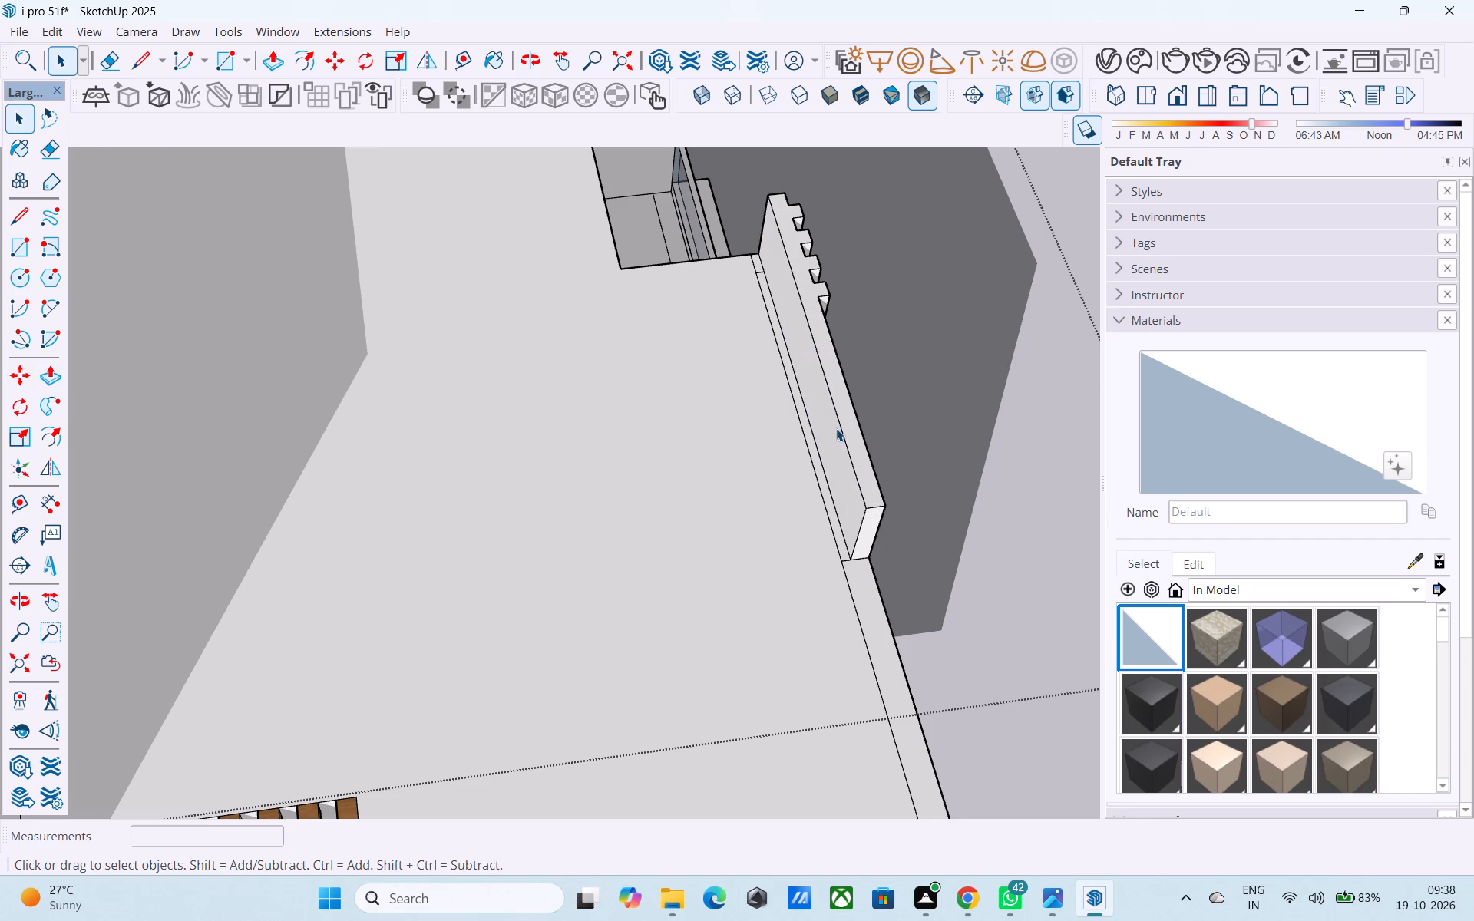
scroll(836, 428, down, 1)
middle_drag(836, 428, 784, 345)
scroll(842, 475, up, 3)
click(810, 487)
key(p)
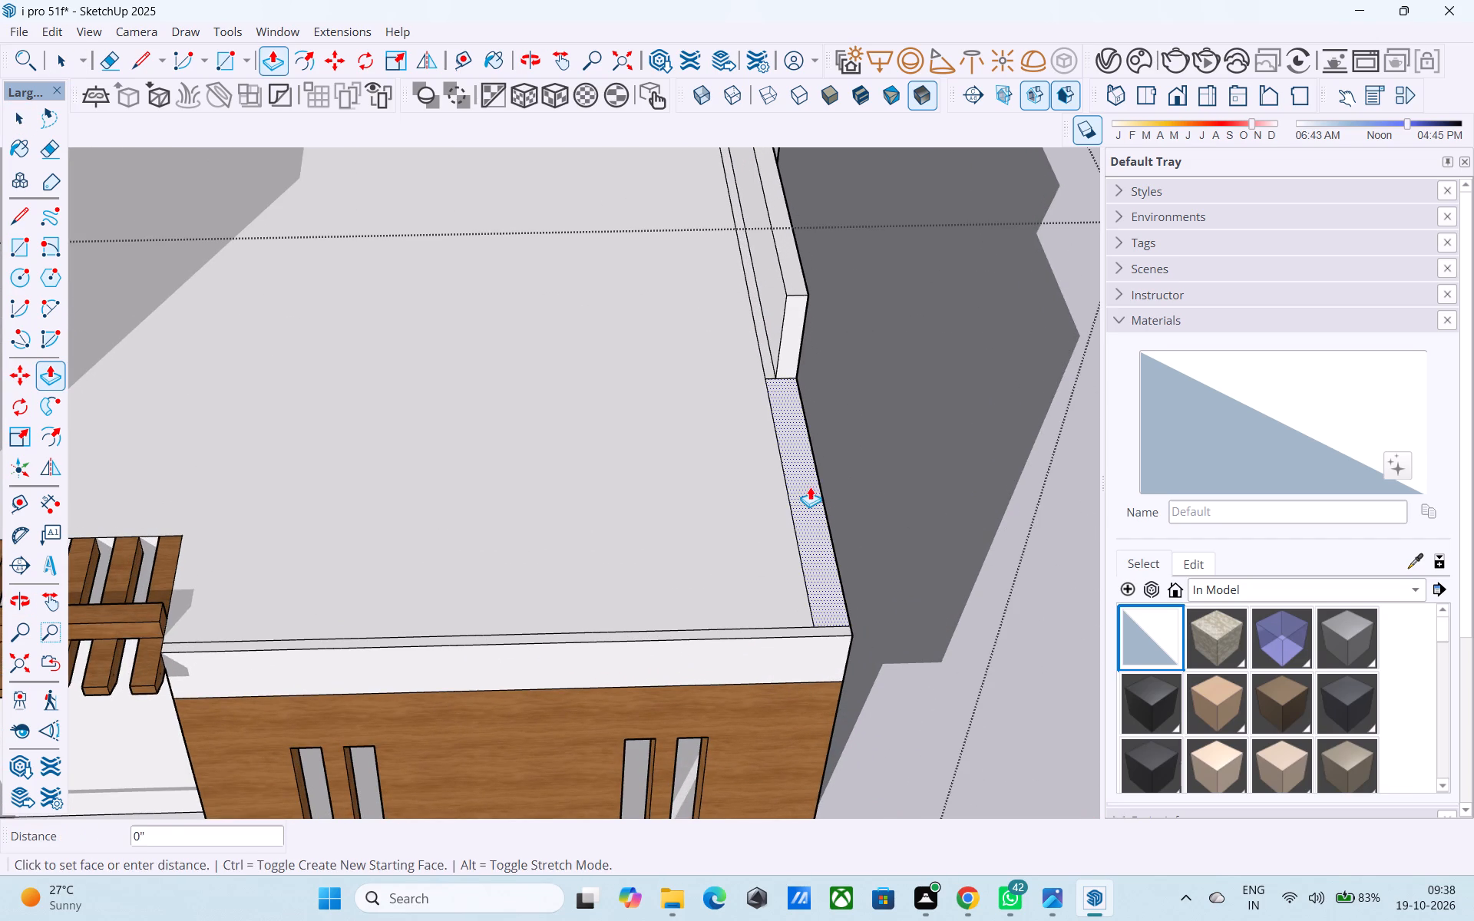
click(810, 487)
click(811, 319)
key(space)
Push the new side parapet's inner face back until it lines up with the existing parapet's inner face.
click(795, 457)
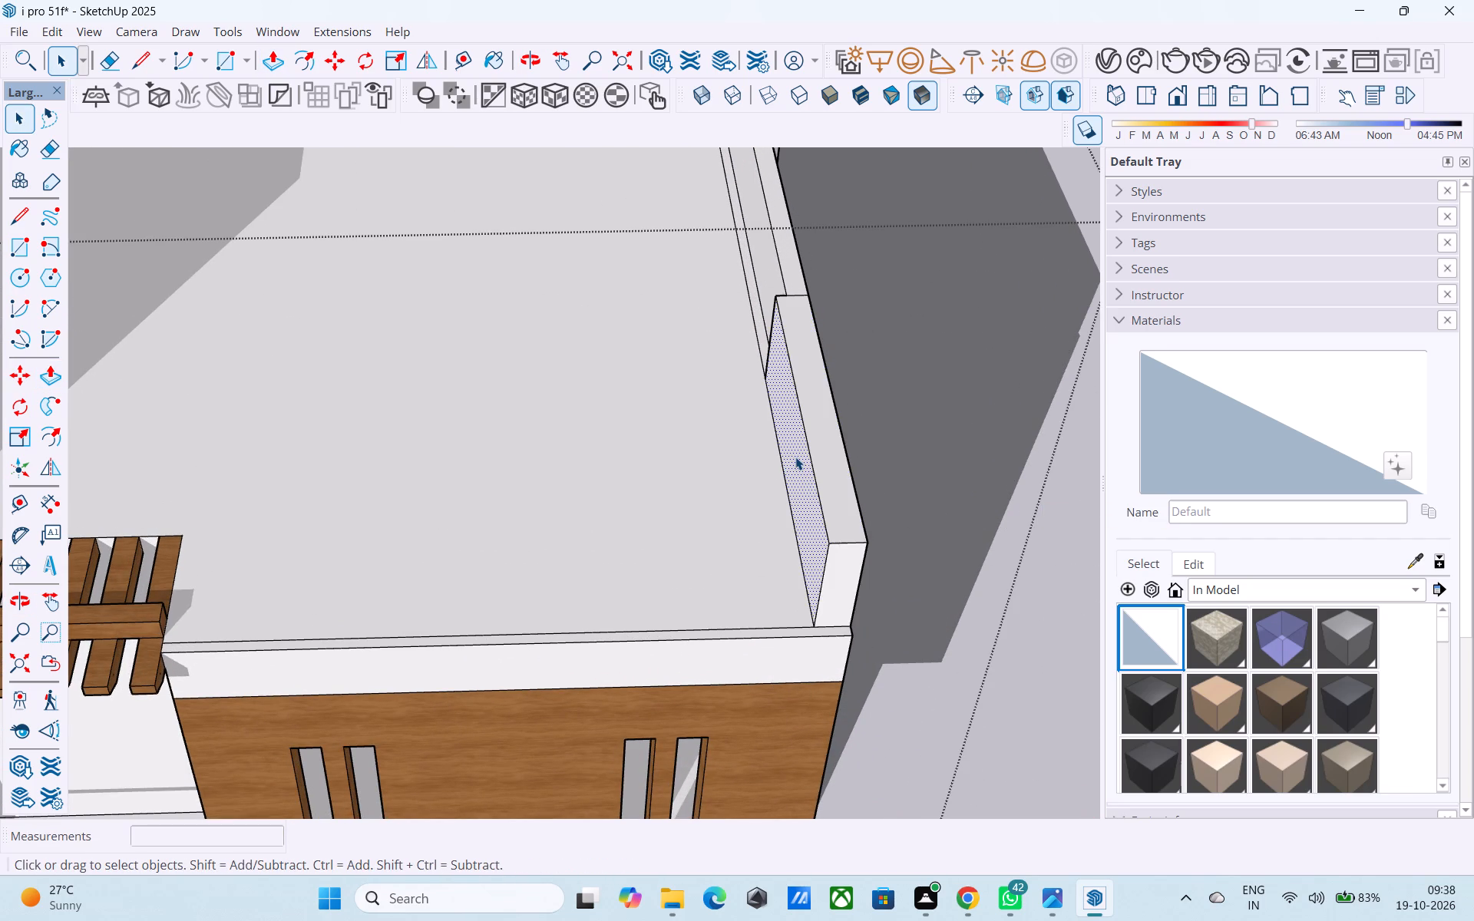
key(p)
click(795, 455)
click(781, 279)
key(space)
Draw a dividing line at roof level along the block's side face, from the front corner to the adjoining grey wall.
middle_drag(798, 433, 540, 282)
scroll(525, 285, down, 11)
middle_drag(594, 412, 512, 349)
scroll(512, 349, up, 18)
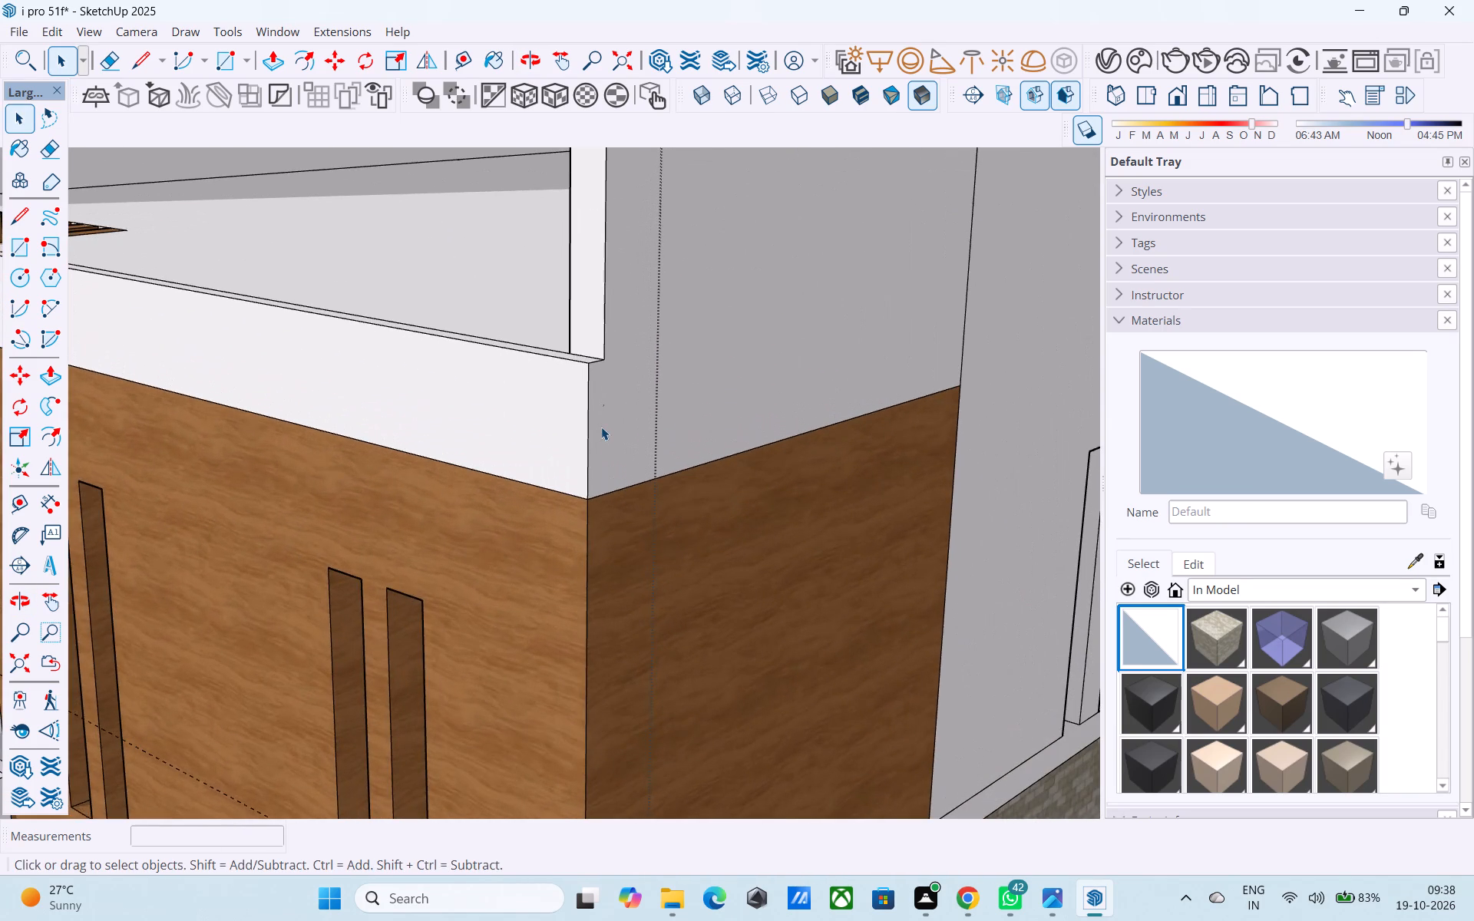
key(l)
click(605, 363)
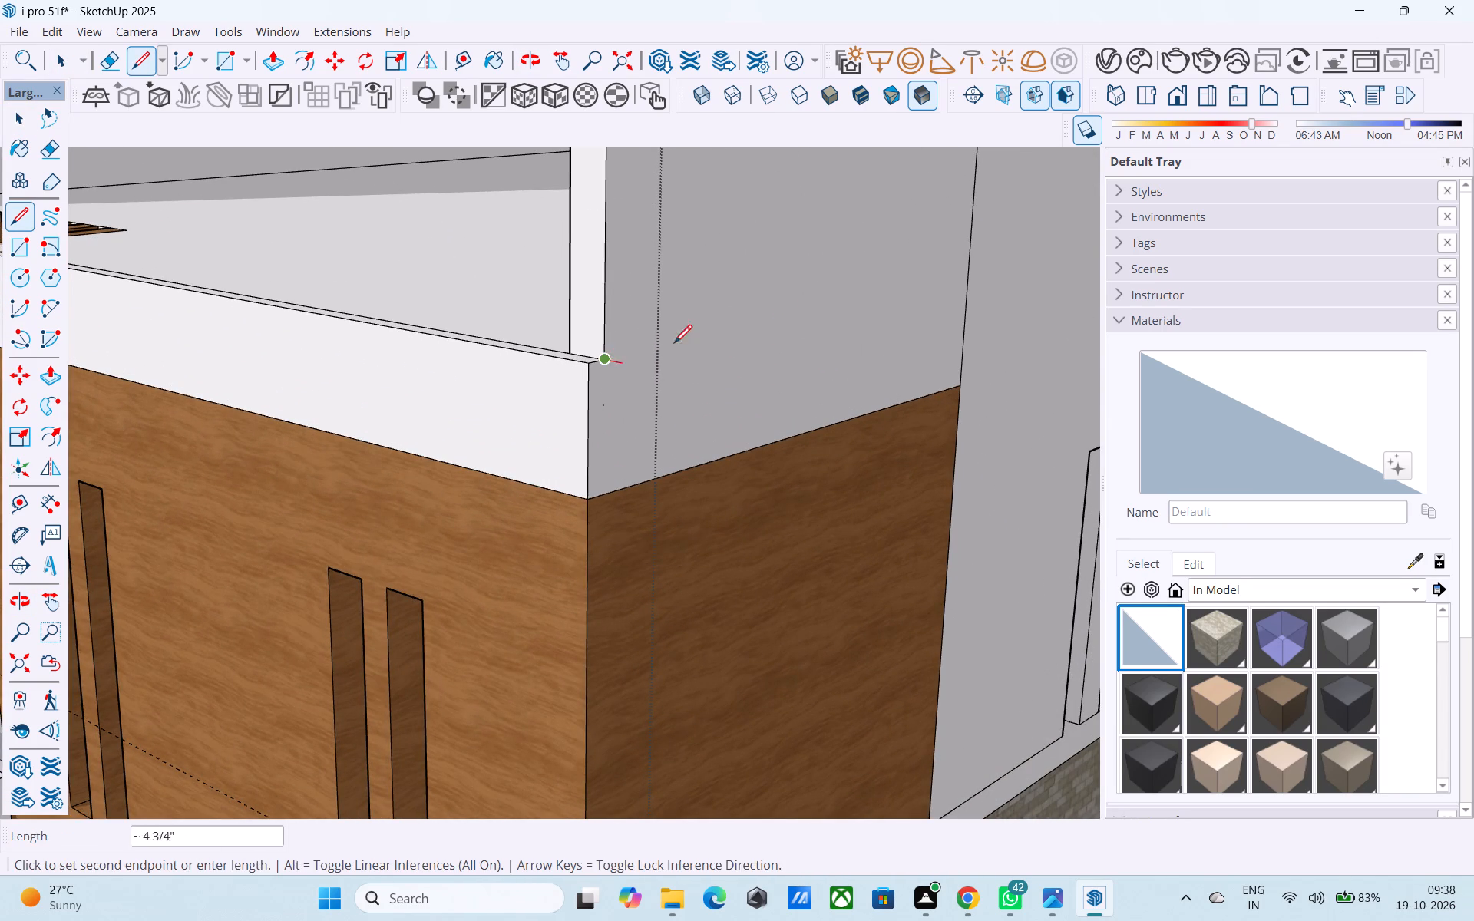
click(963, 278)
key(space)
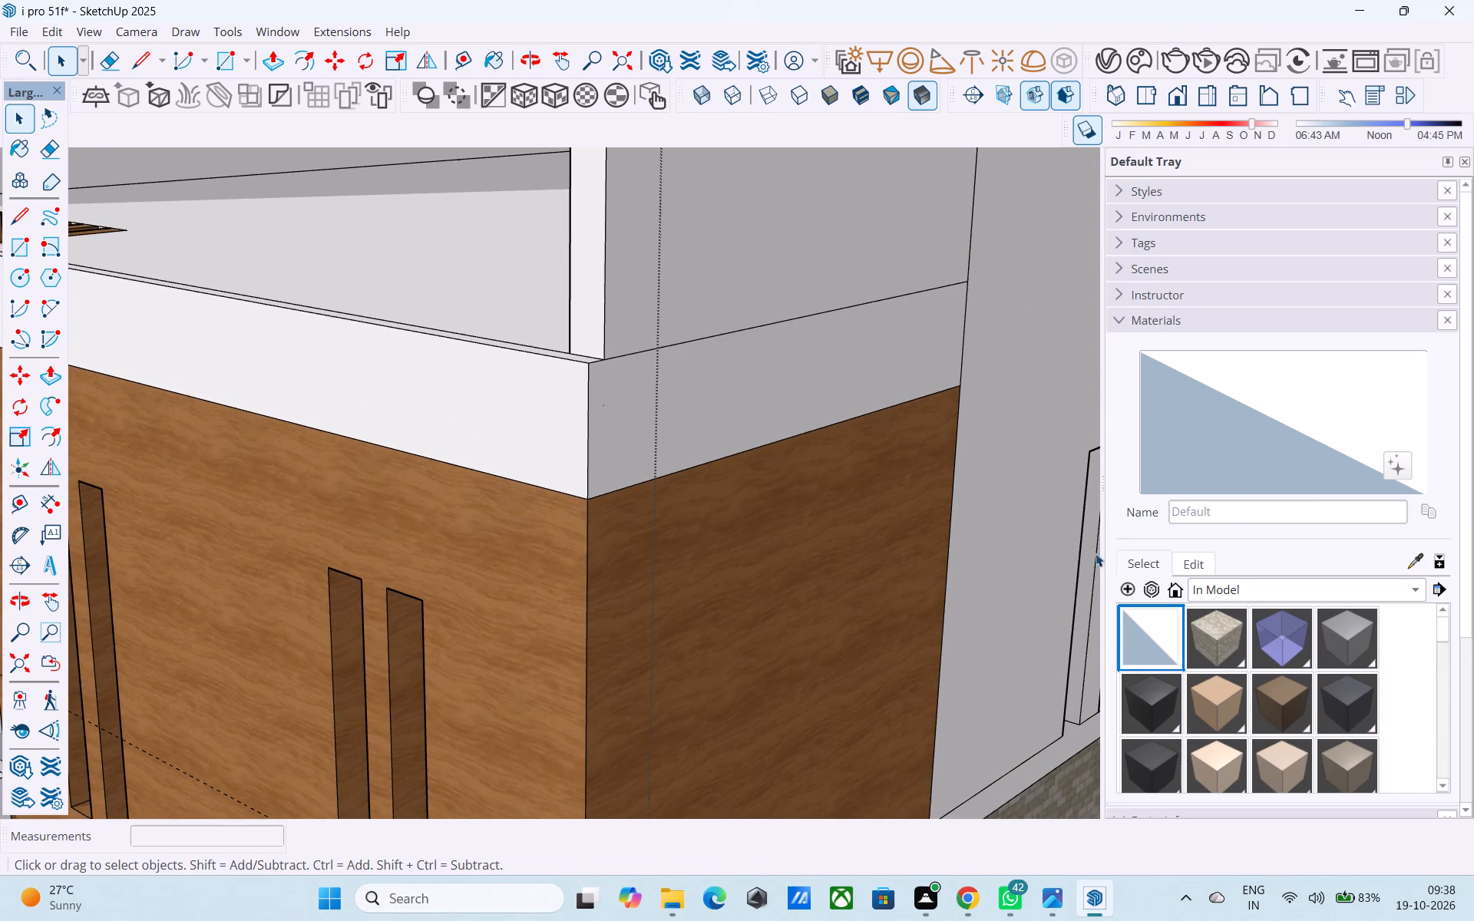
Erase the lower band lines on both wood-clad faces so the wood cladding reaches roof level.
scroll(1025, 546, down, 5)
scroll(773, 543, up, 3)
key(e)
drag(768, 533, 763, 500)
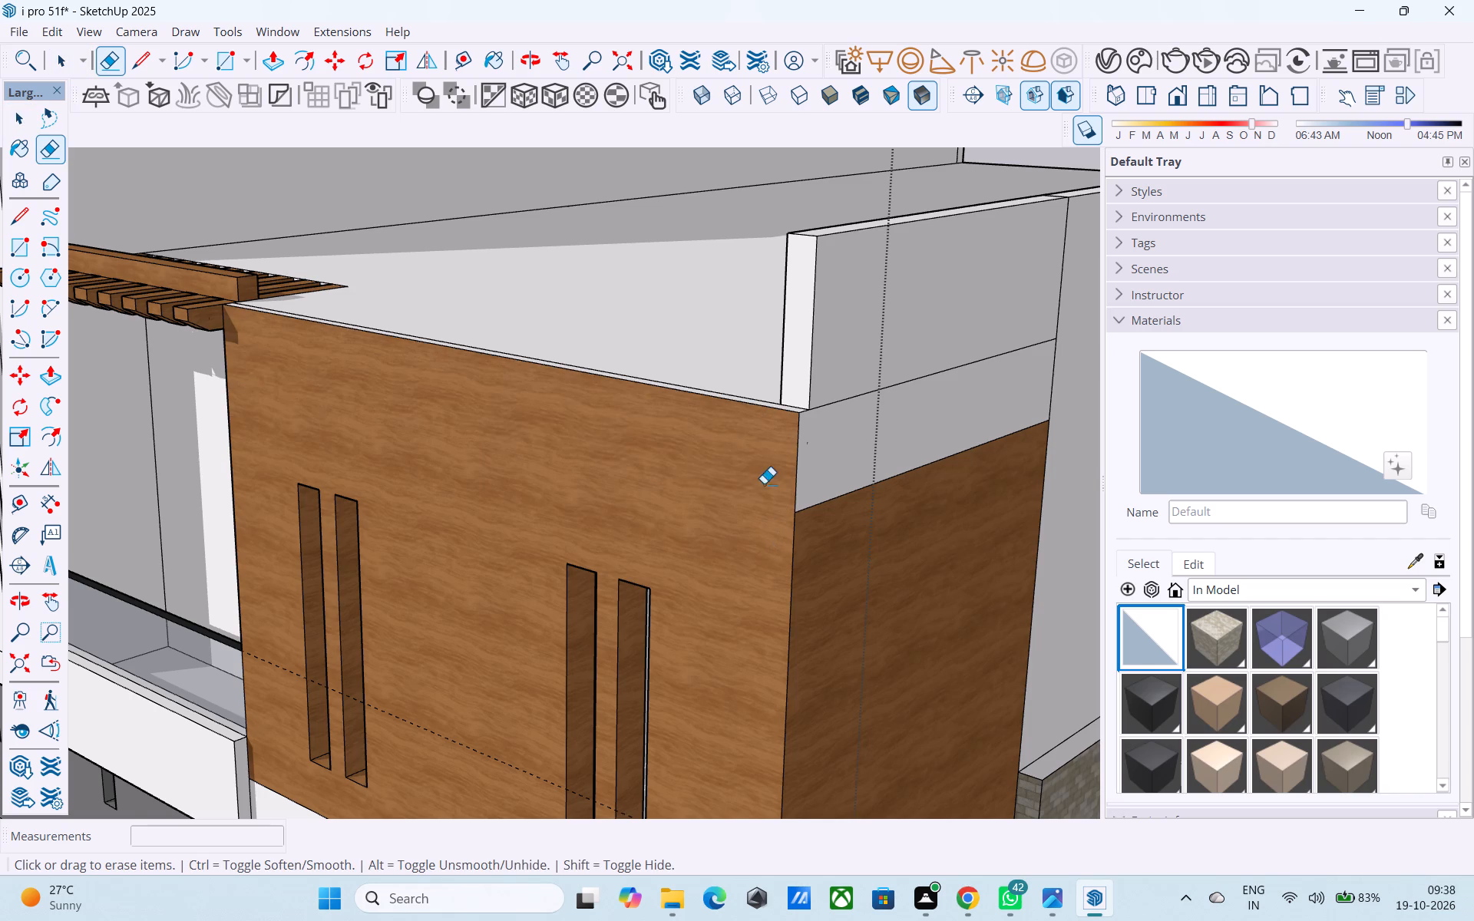
drag(850, 520, 811, 449)
Copy the vertical inner edge at the side parapet's front end a short way back along its inner face.
scroll(749, 491, down, 5)
middle_drag(743, 494, 865, 622)
scroll(237, 520, down, 6)
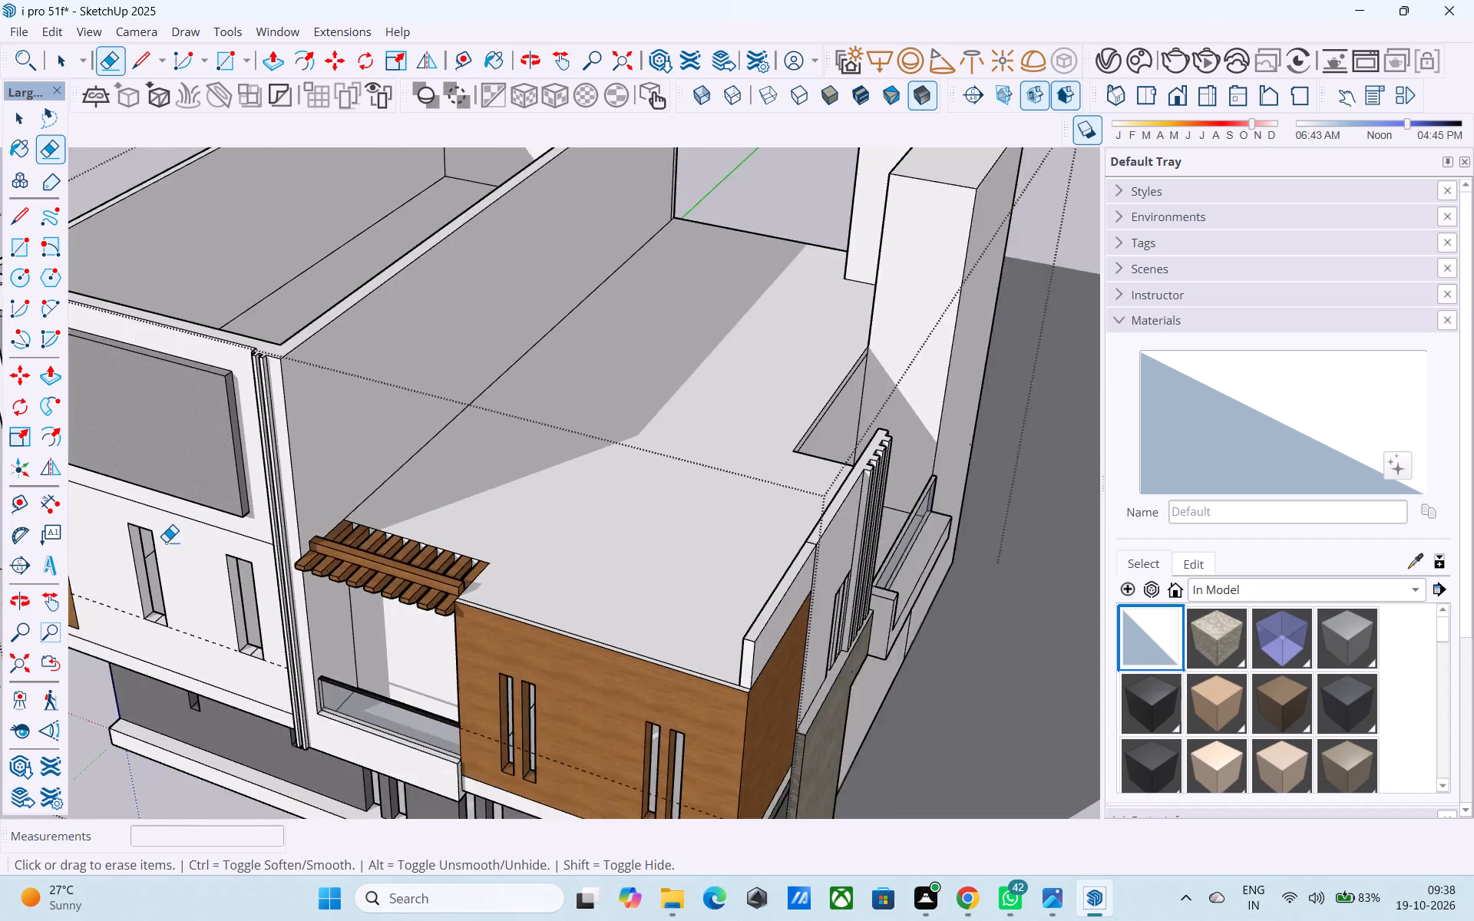
scroll(166, 542, down, 2)
middle_drag(398, 549, 859, 541)
scroll(951, 447, up, 9)
key(space)
scroll(547, 459, down, 4)
scroll(867, 474, up, 6)
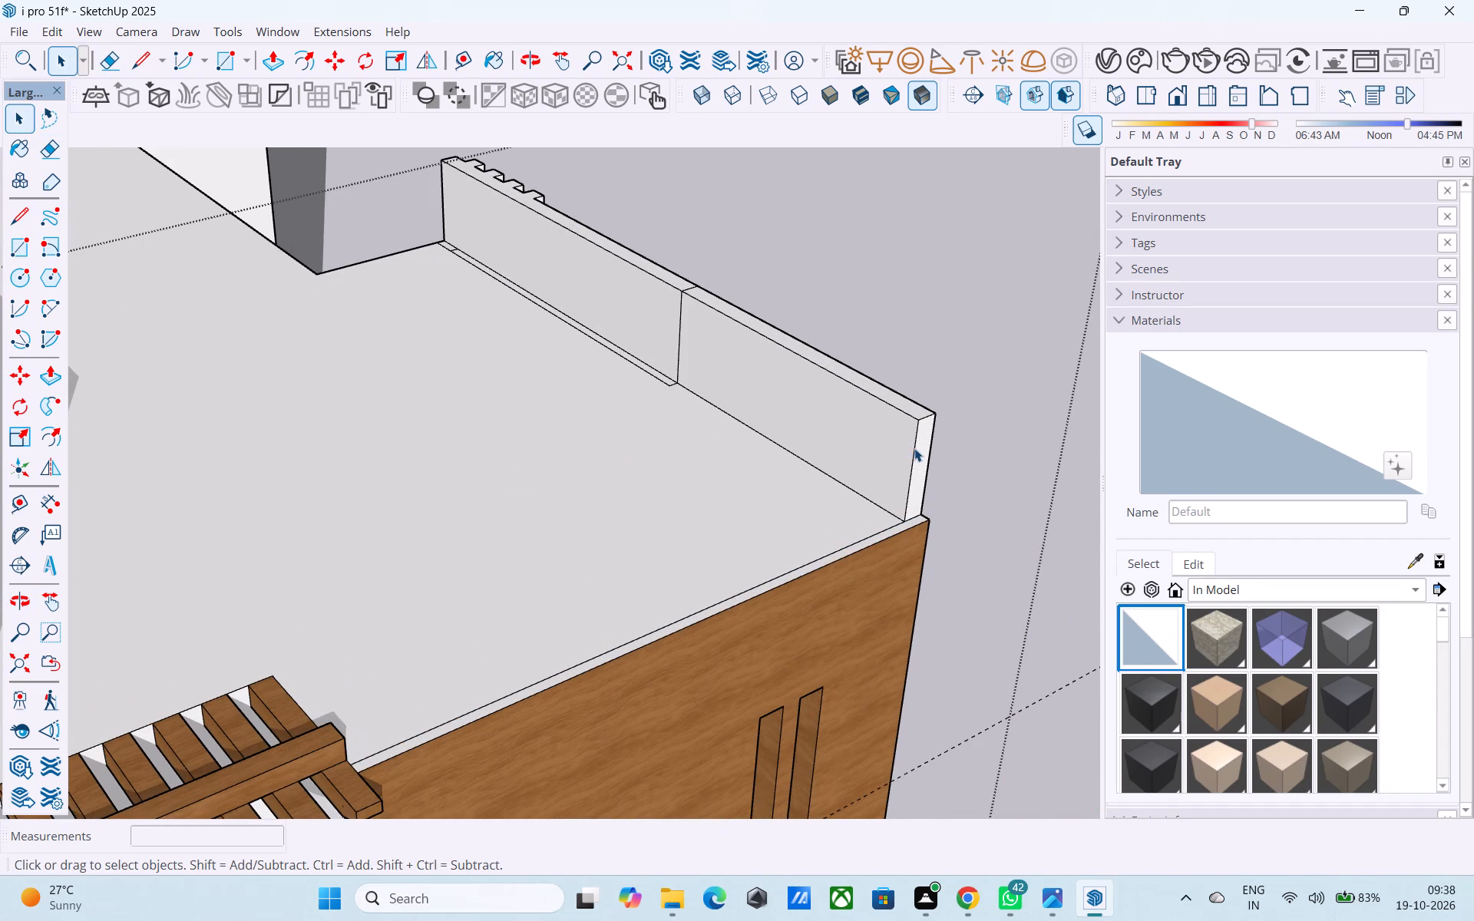
click(914, 448)
key(m)
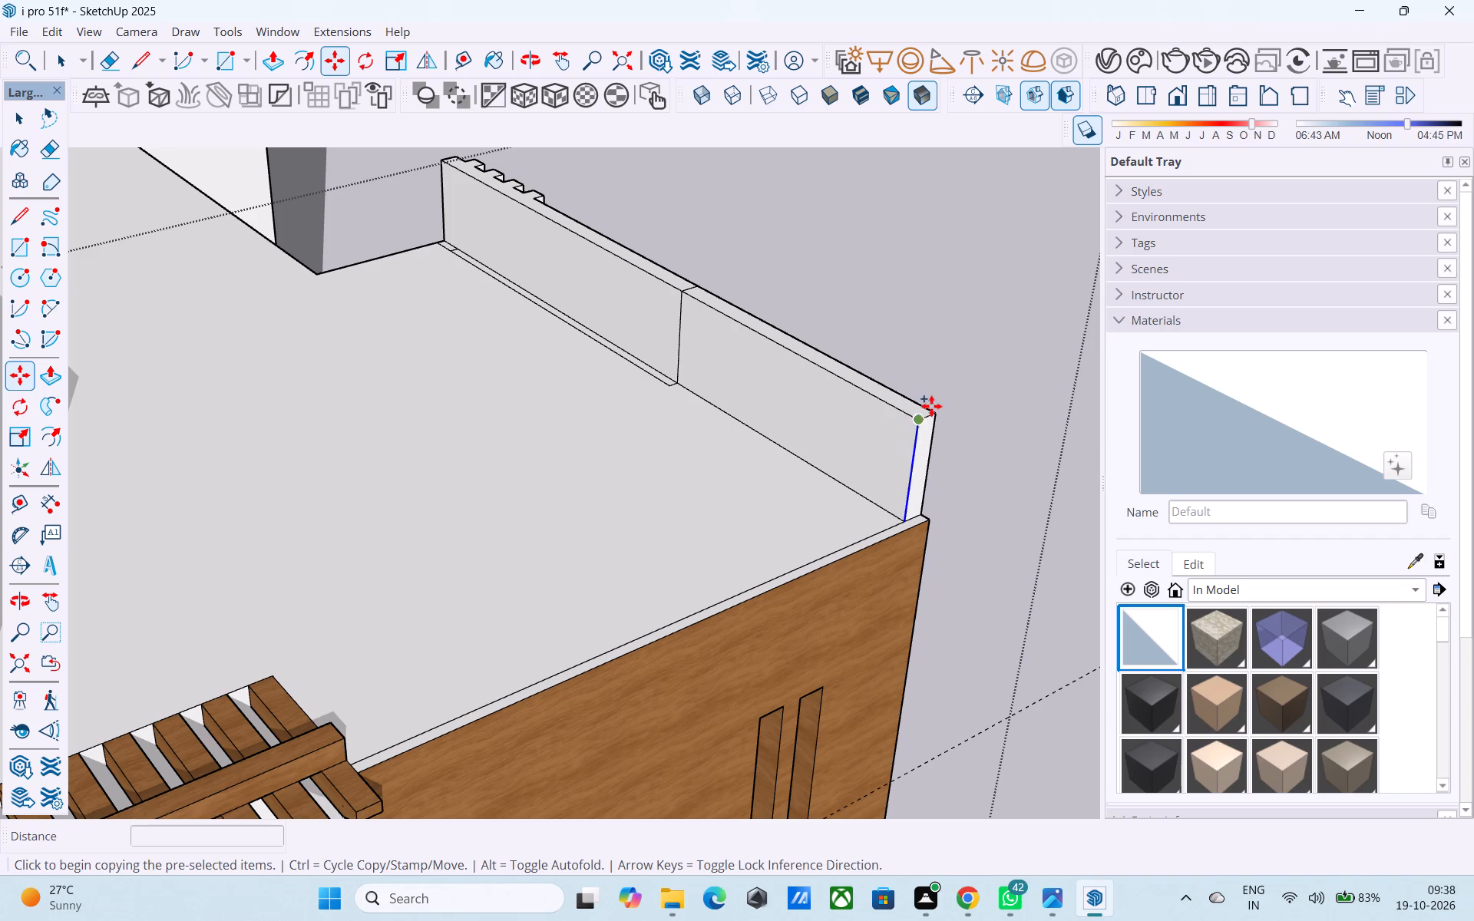
click(921, 427)
click(896, 403)
Pull the narrow strip at the side parapet's front end 13' 6" across the roof to form the front parapet.
scroll(906, 437, up, 2)
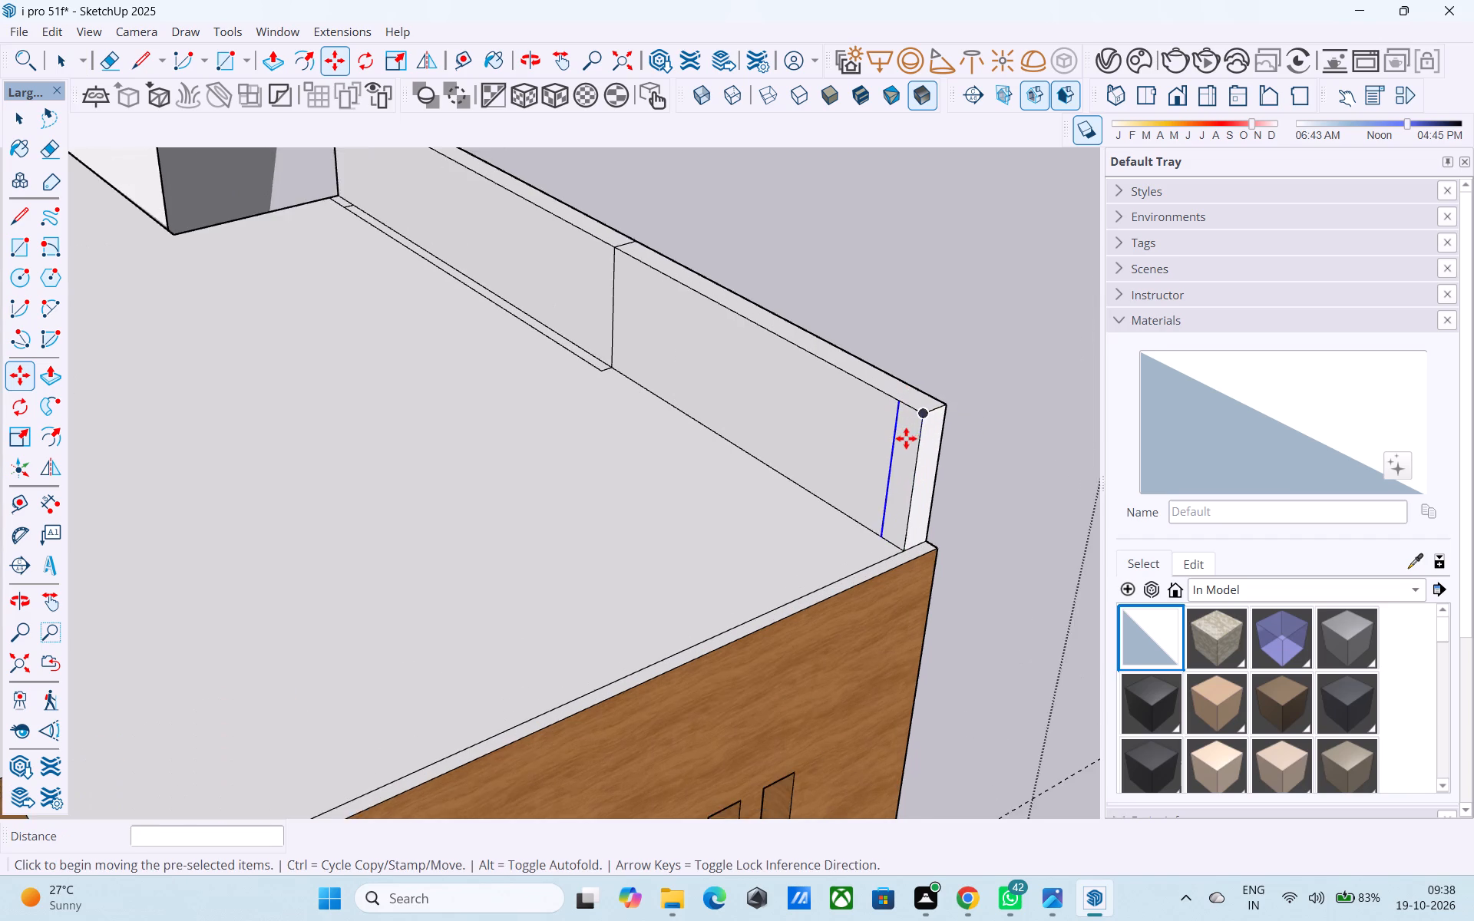
scroll(906, 438, up, 4)
key(space)
click(907, 443)
key(p)
click(907, 443)
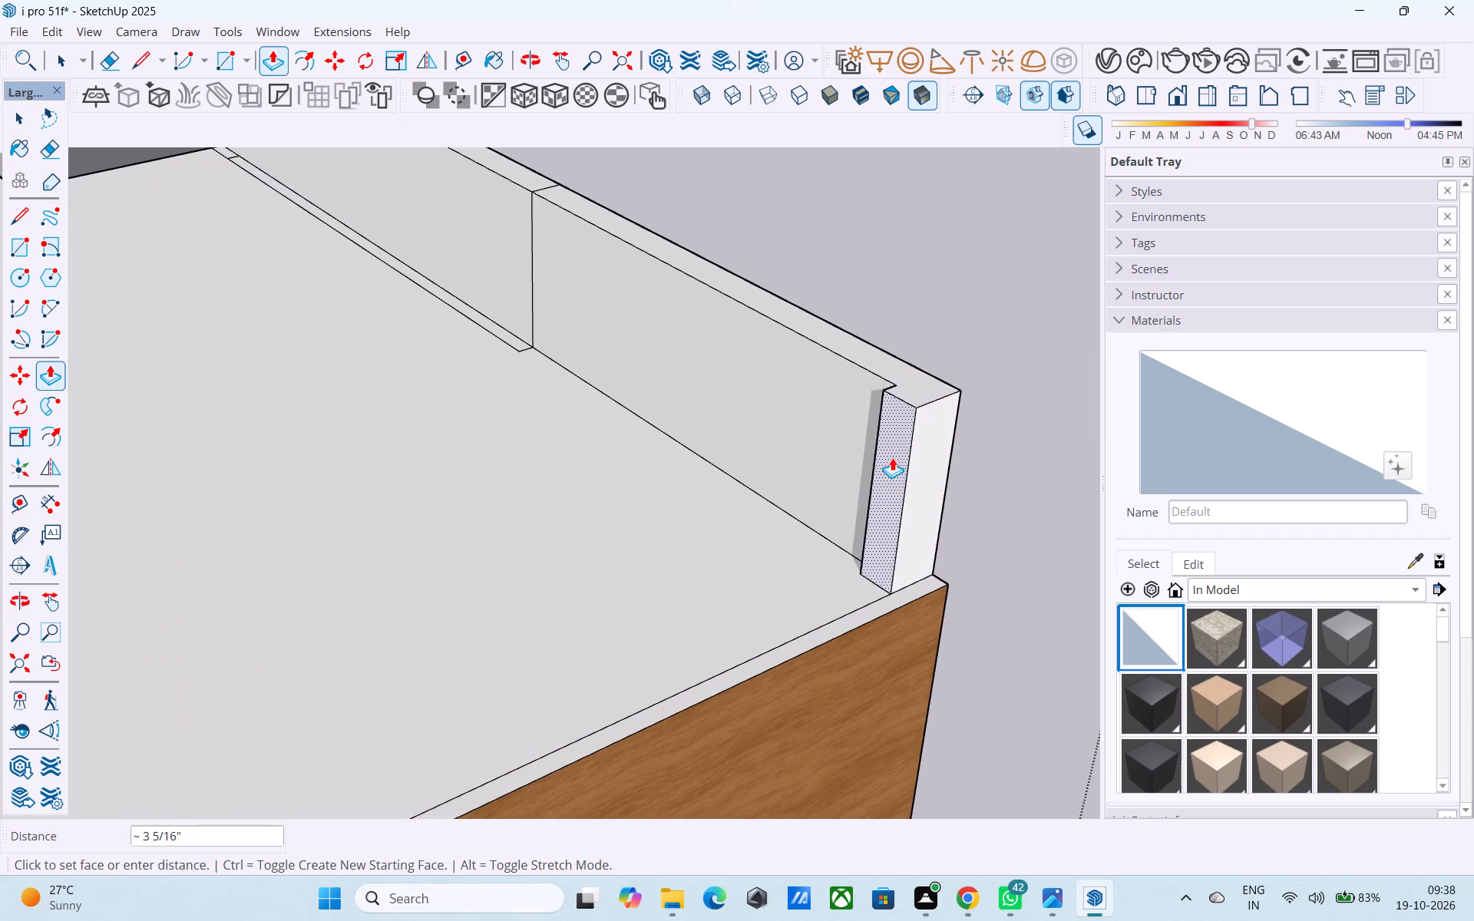
scroll(892, 457, down, 10)
middle_drag(475, 606, 123, 514)
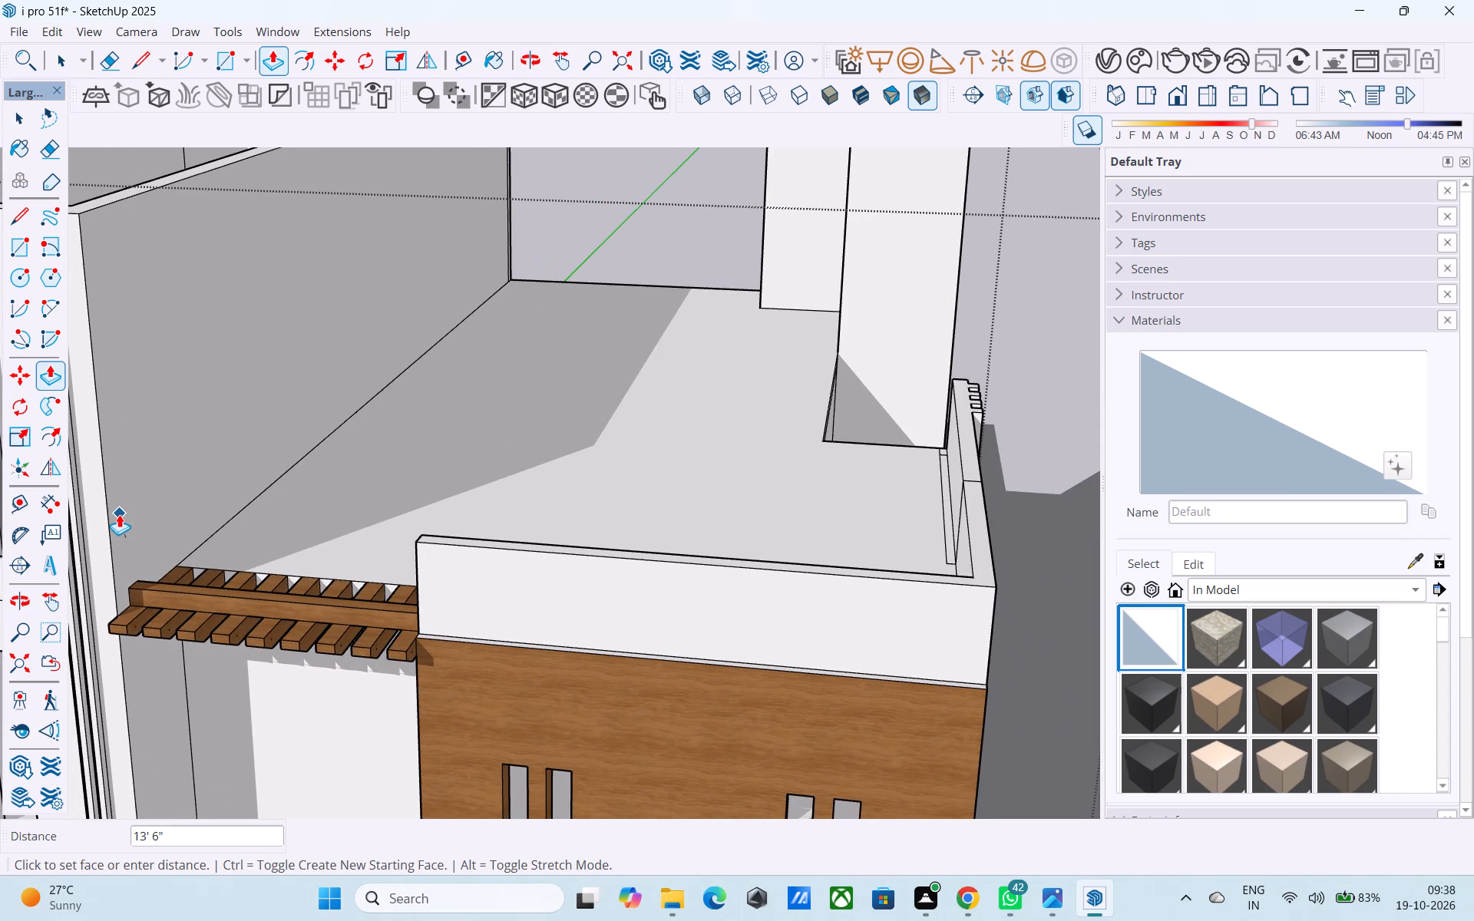
click(119, 514)
Pull the front parapet's outer face out 3", flush with the wood-clad front face.
middle_drag(558, 576, 398, 527)
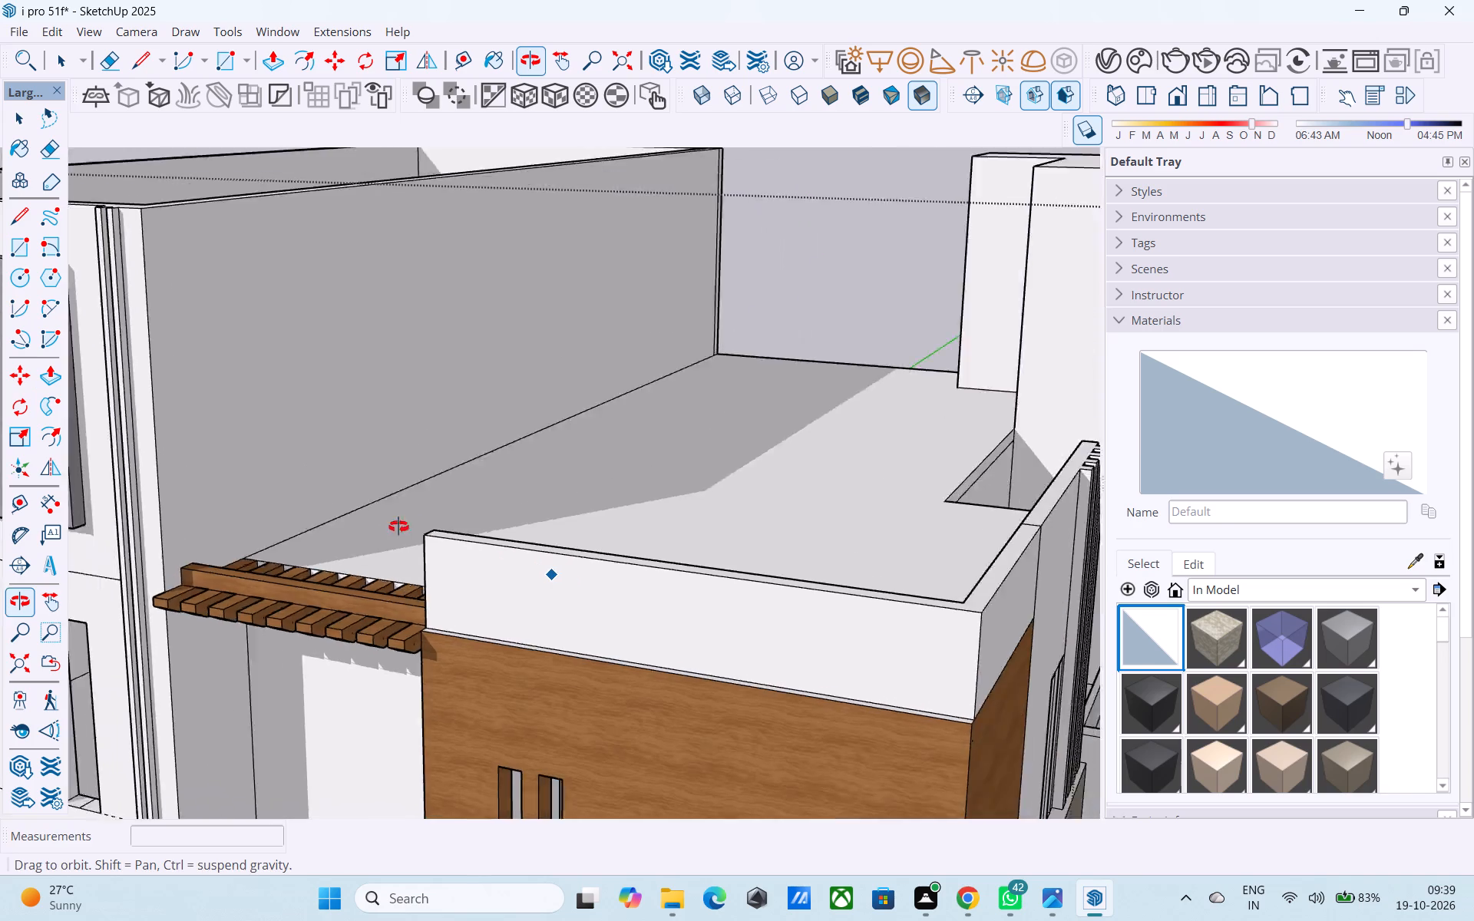
middle_drag(398, 527, 352, 515)
scroll(307, 508, down, 5)
scroll(719, 672, up, 11)
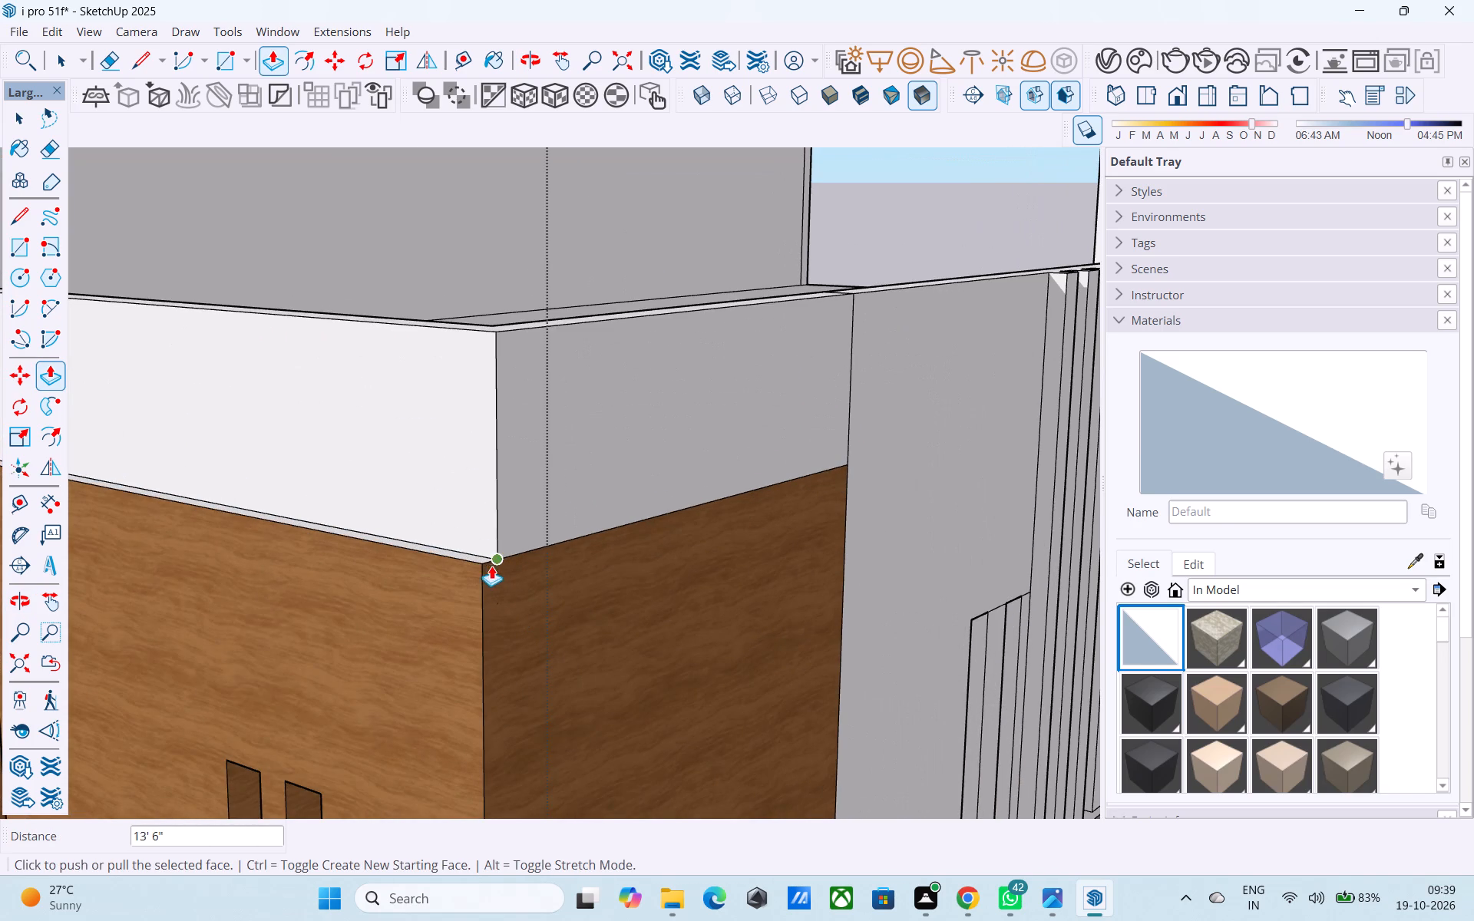
key(space)
click(476, 528)
key(p)
click(476, 528)
click(478, 599)
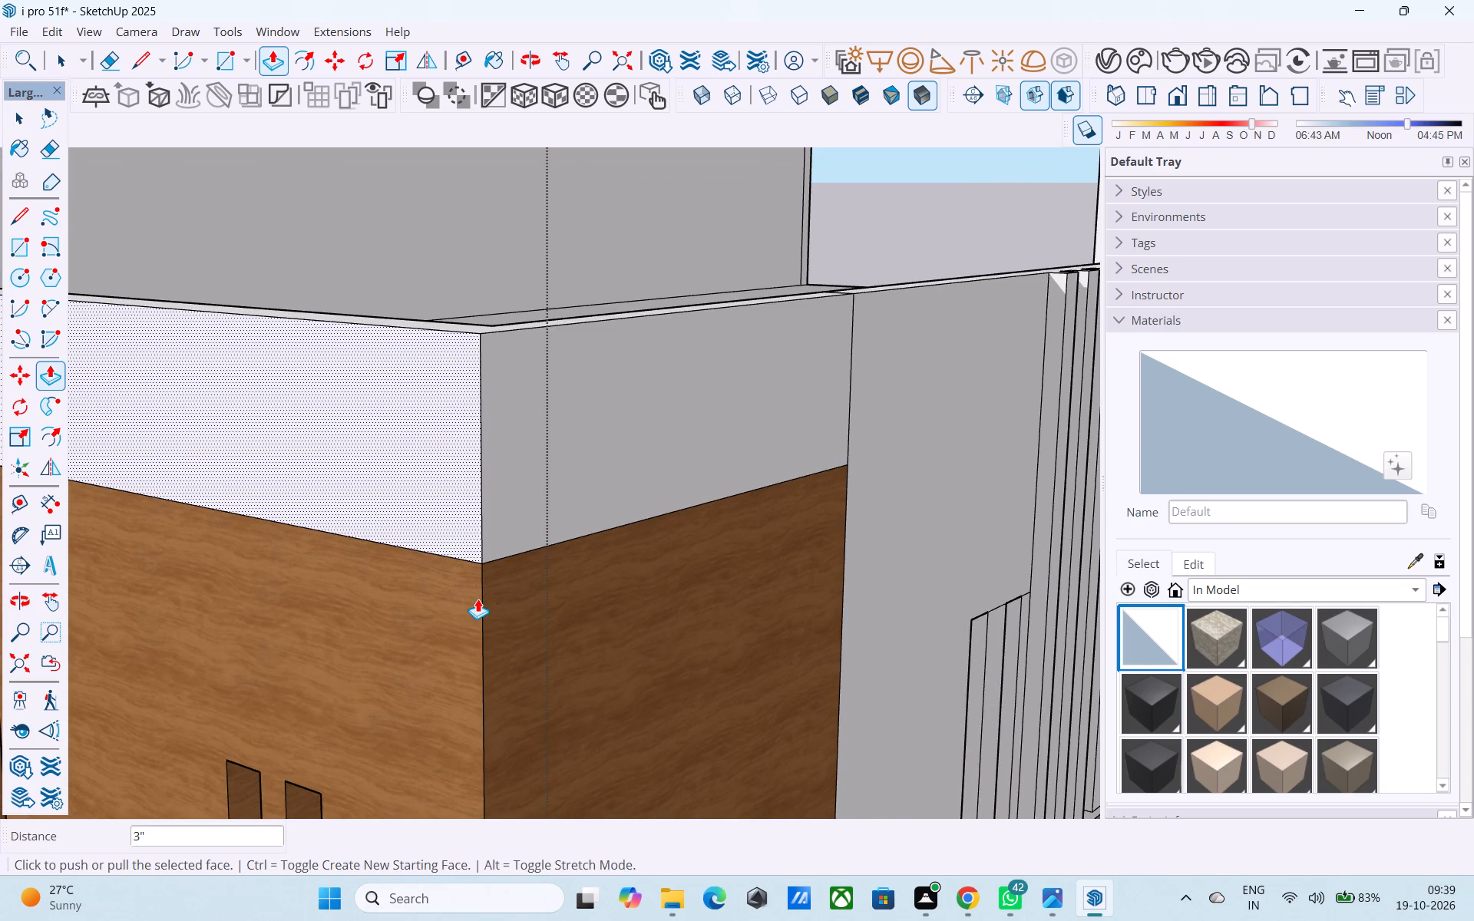
key(space)
Push the front parapet's inner face 3" toward the facade.
scroll(642, 523, down, 5)
middle_drag(653, 541, 97, 787)
scroll(588, 434, up, 2)
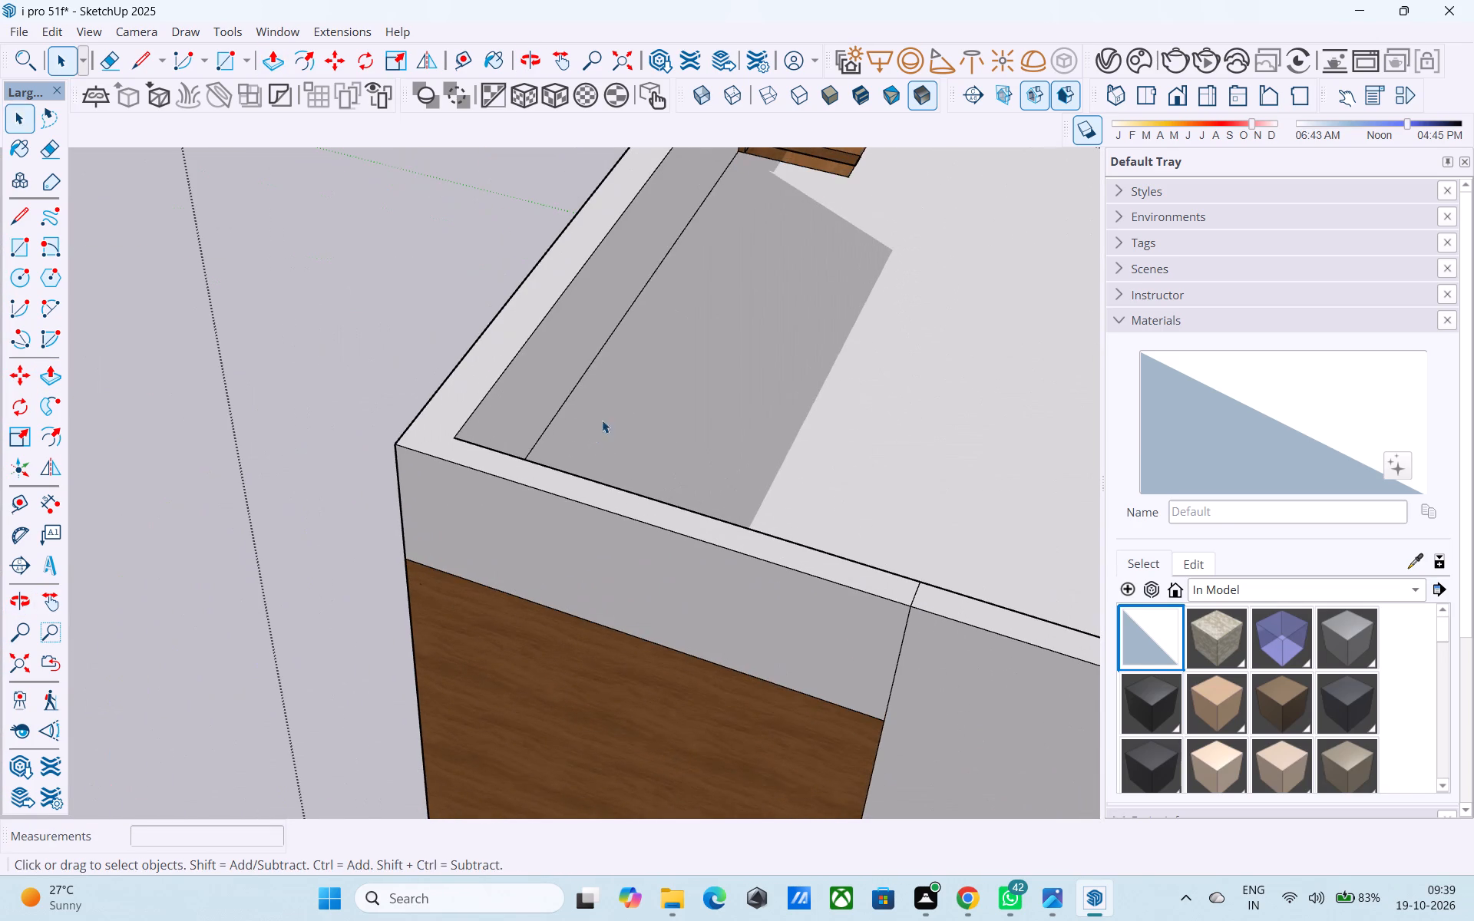
click(577, 381)
click(572, 378)
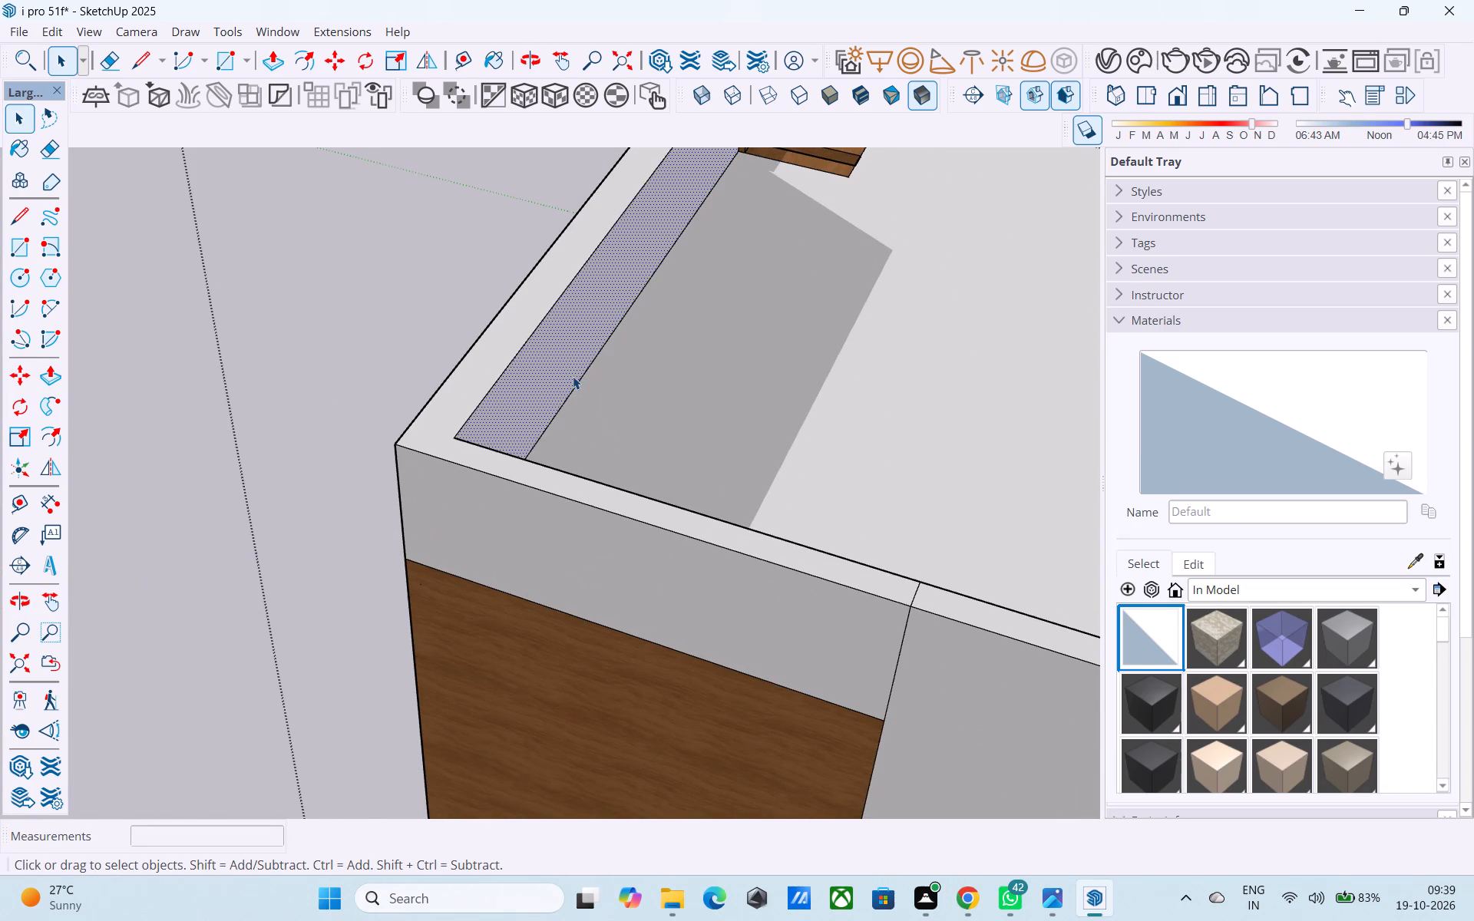
key(p)
click(573, 376)
text(3")
key(Return)
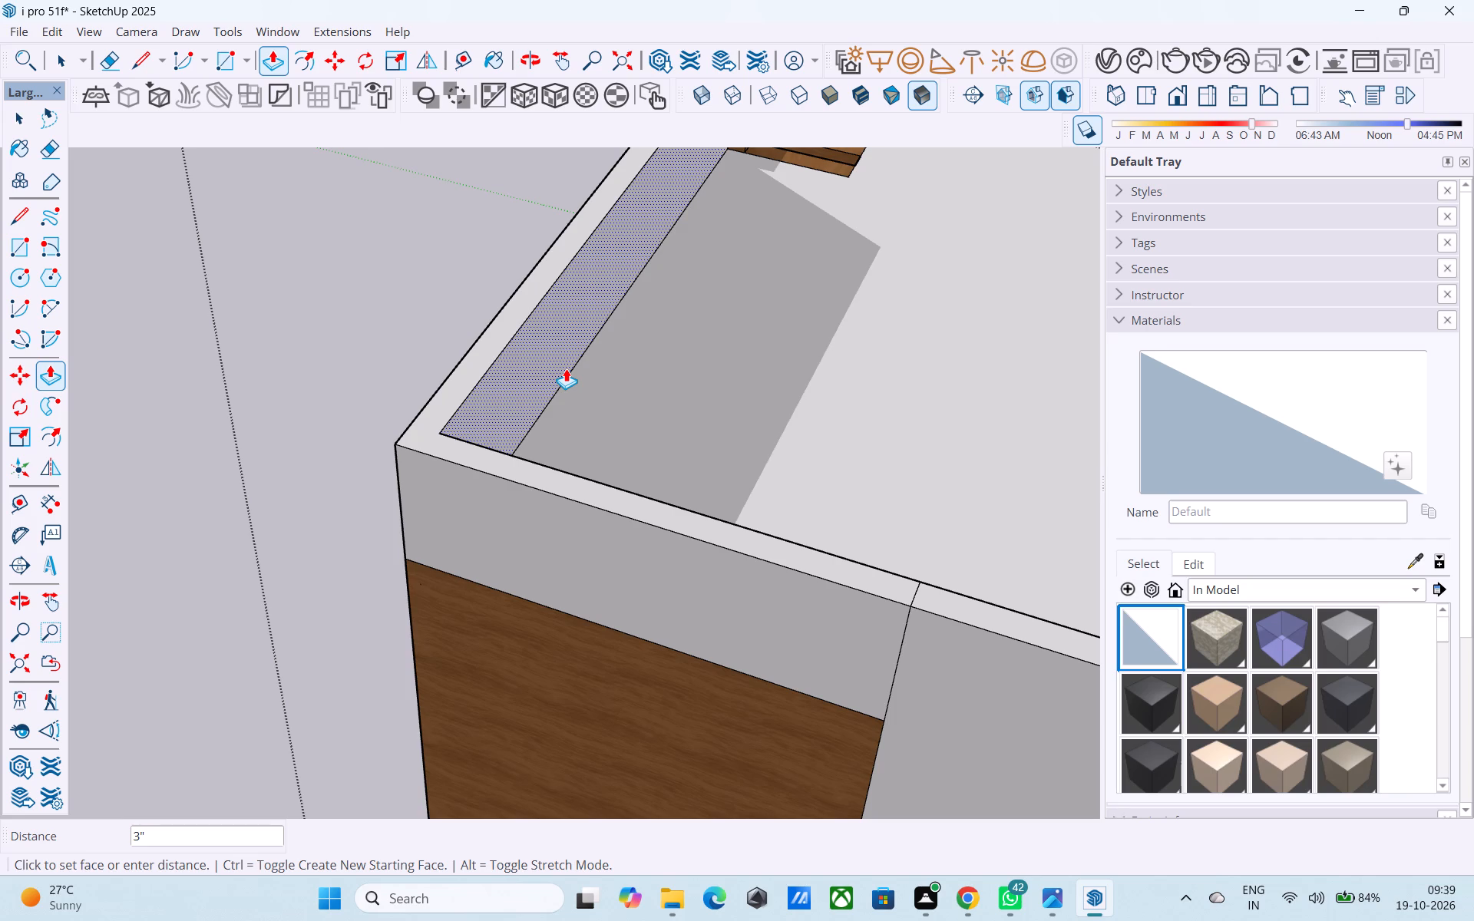
scroll(553, 524, down, 5)
key(space)
Examine the corner block's new parapets and side facade from several angles.
scroll(553, 524, down, 4)
scroll(732, 327, down, 2)
shift+middle_drag(732, 327, 727, 348)
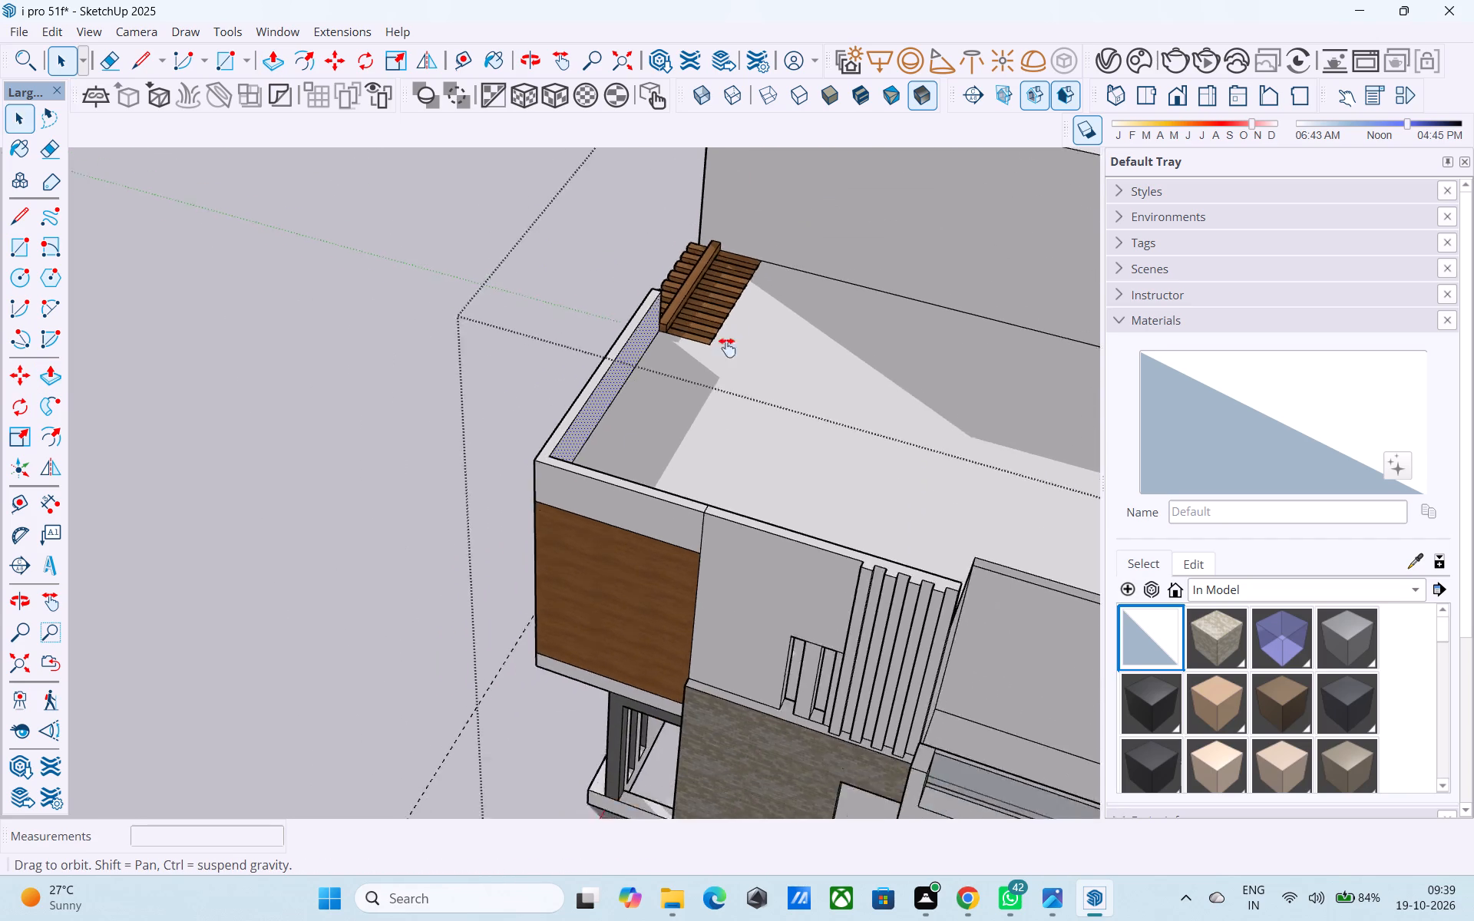
shift+middle_drag(727, 348, 620, 378)
scroll(567, 335, up, 8)
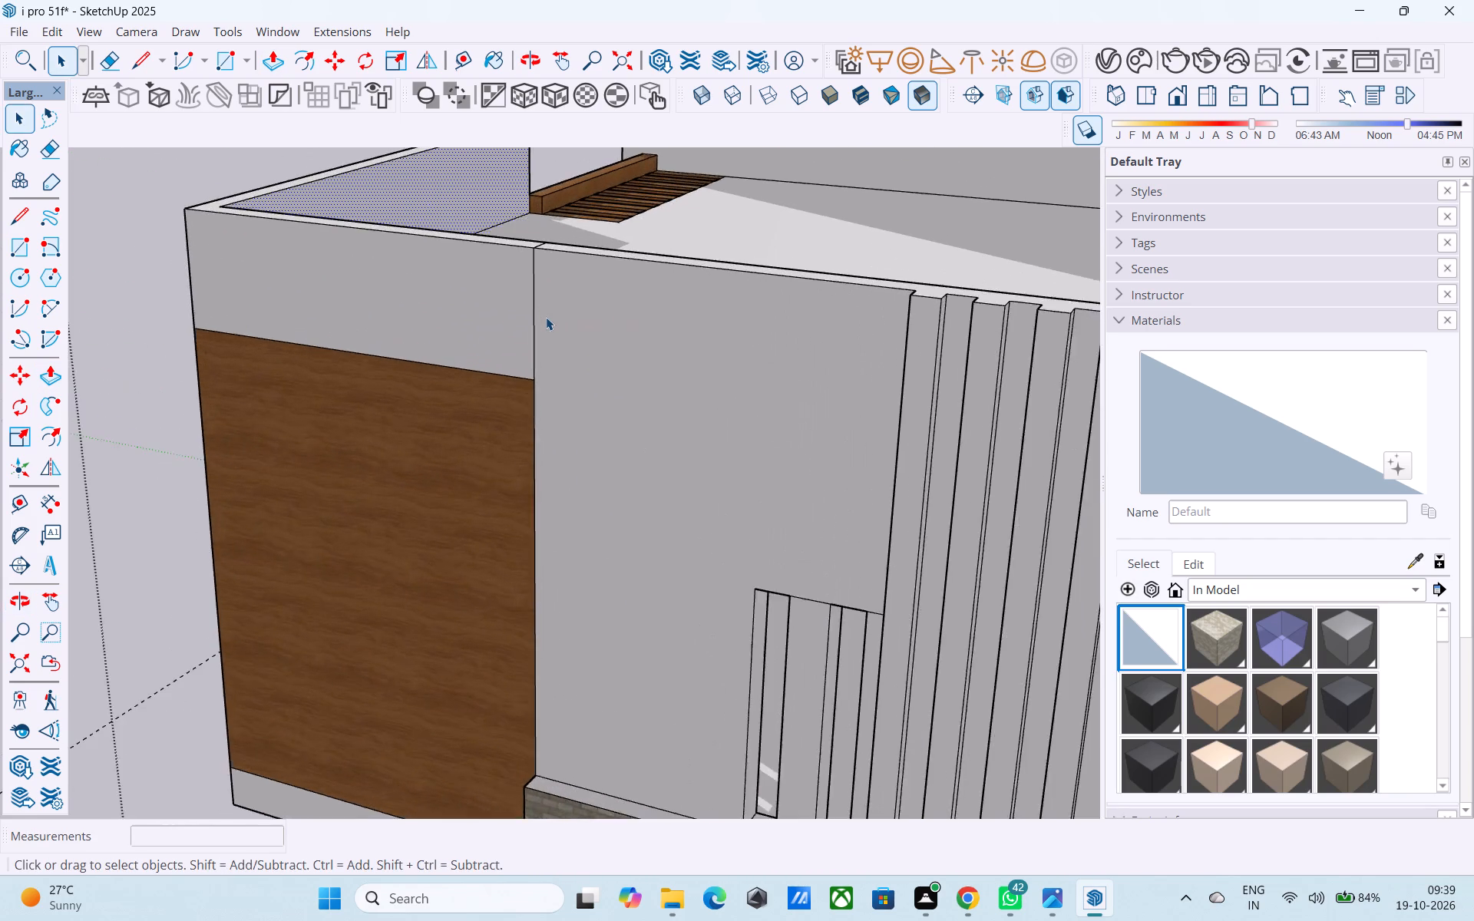
scroll(546, 317, up, 7)
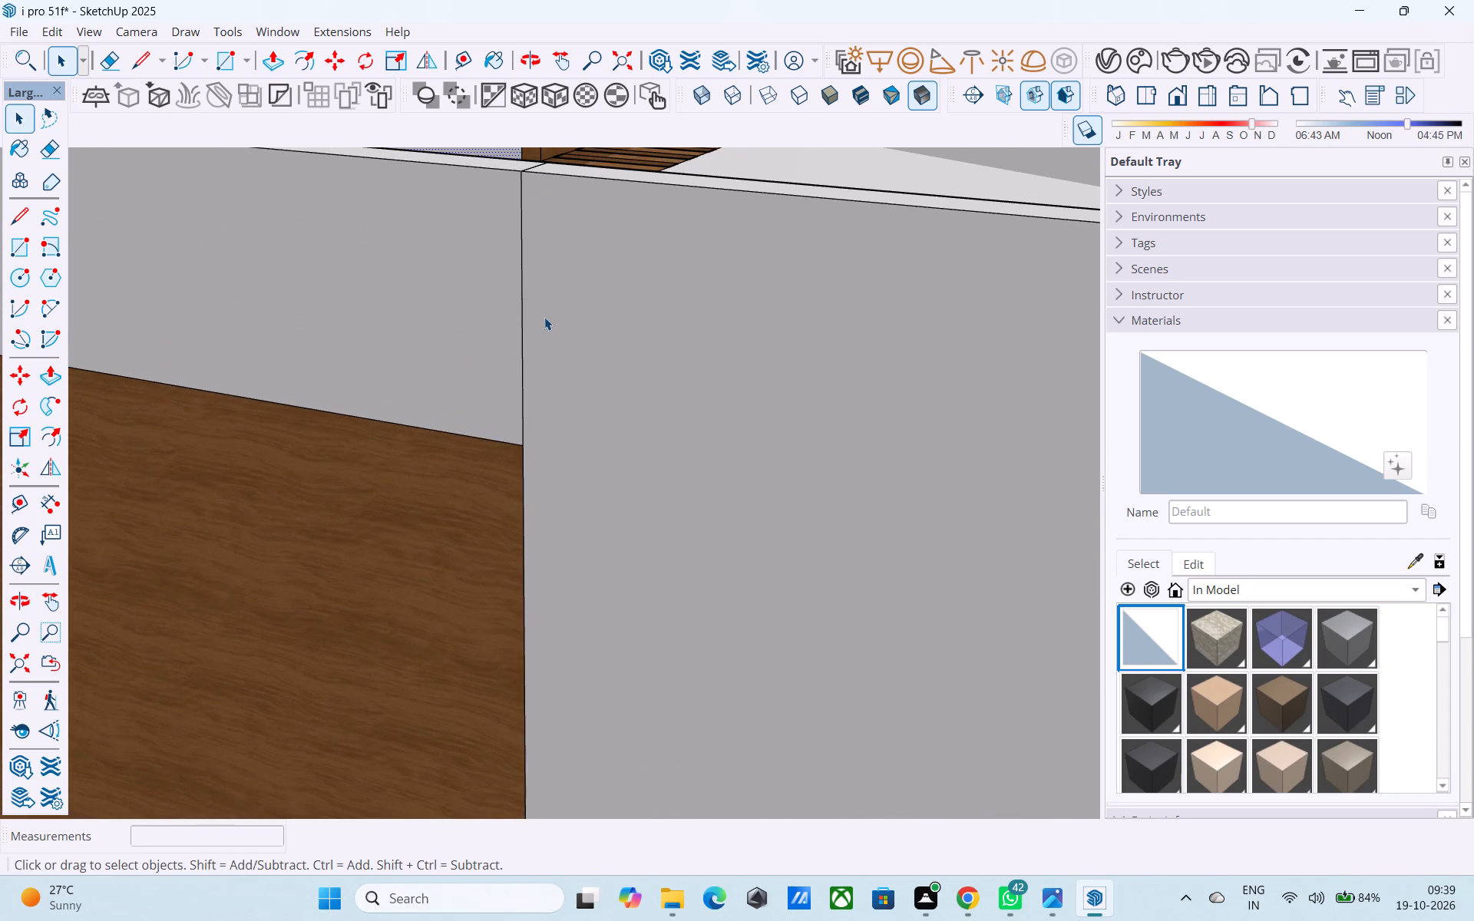
scroll(544, 317, down, 12)
middle_drag(514, 457, 571, 456)
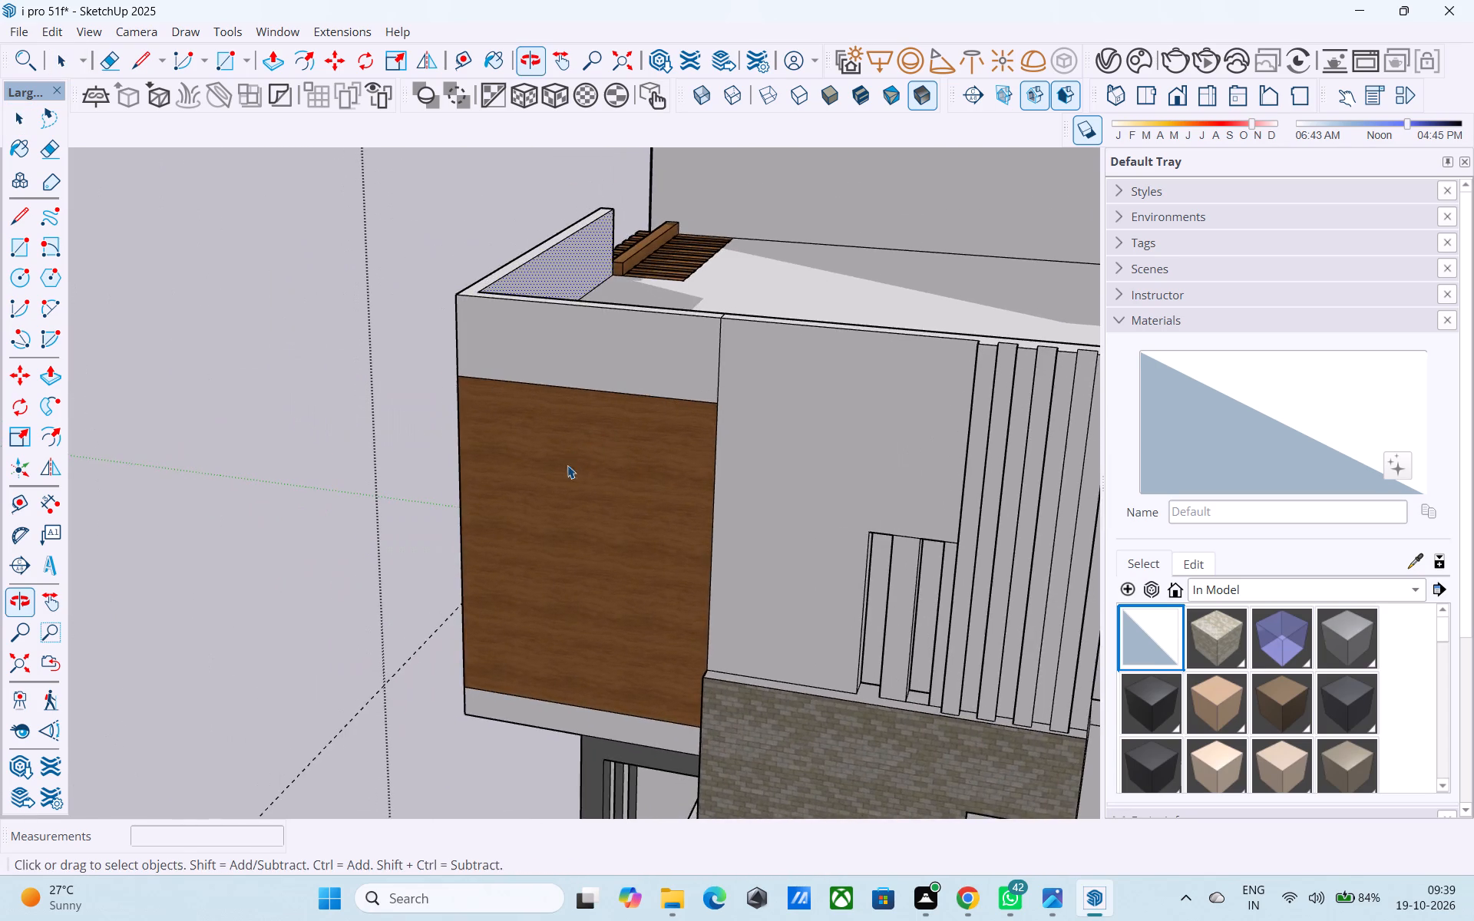
scroll(468, 497, down, 4)
middle_drag(793, 406, 834, 417)
scroll(762, 423, up, 4)
middle_drag(554, 405, 669, 477)
scroll(736, 490, up, 2)
scroll(519, 403, down, 5)
scroll(649, 496, up, 7)
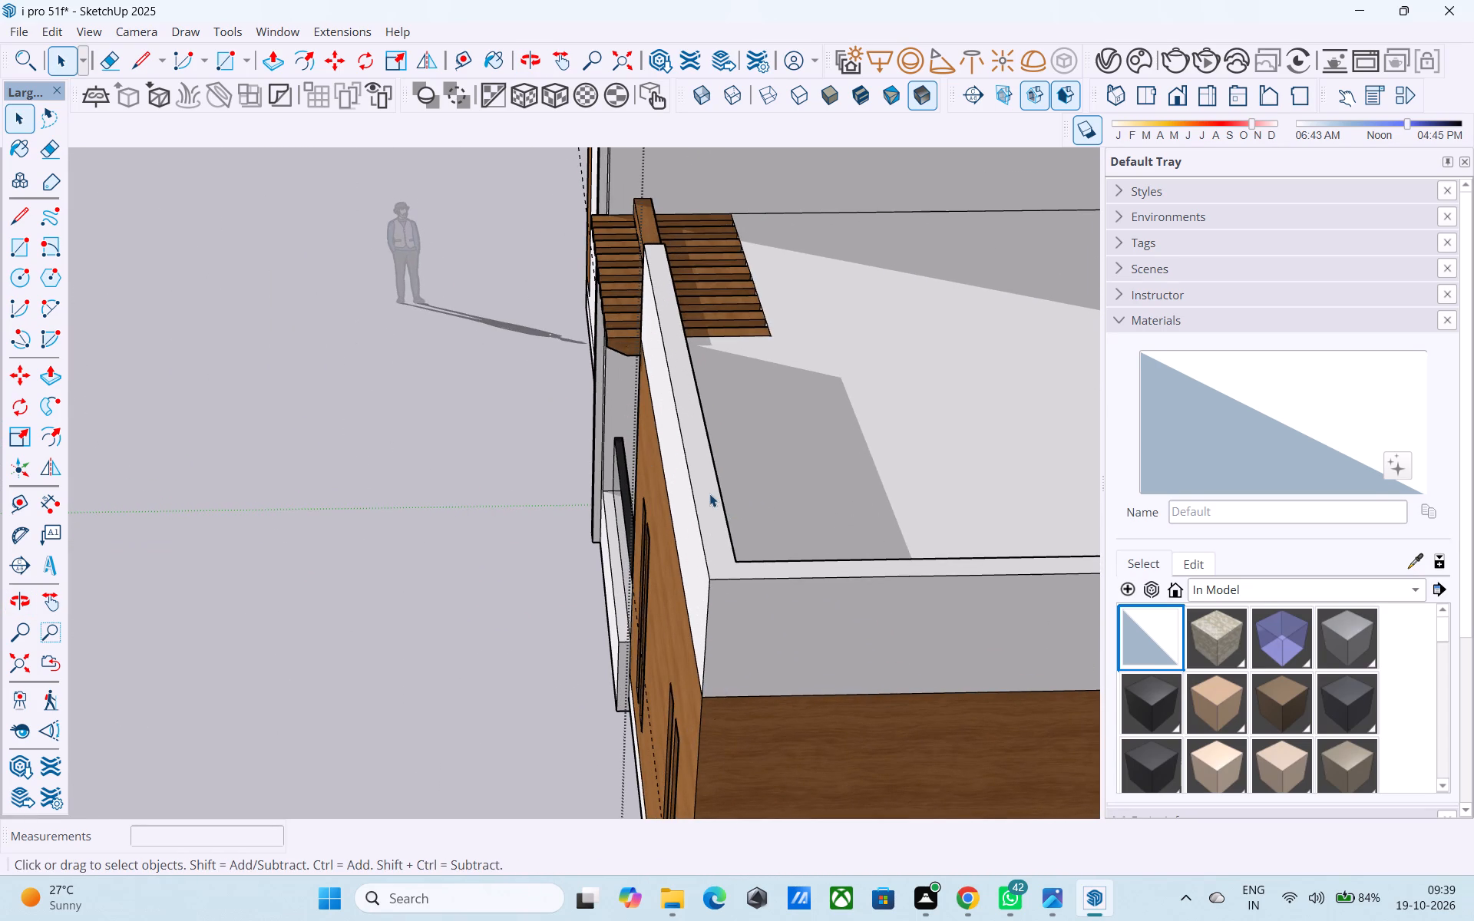
Lower the top face of the wood-clad corner block's parapets by 1.5'.
click(709, 494)
scroll(527, 516, down, 6)
key(p)
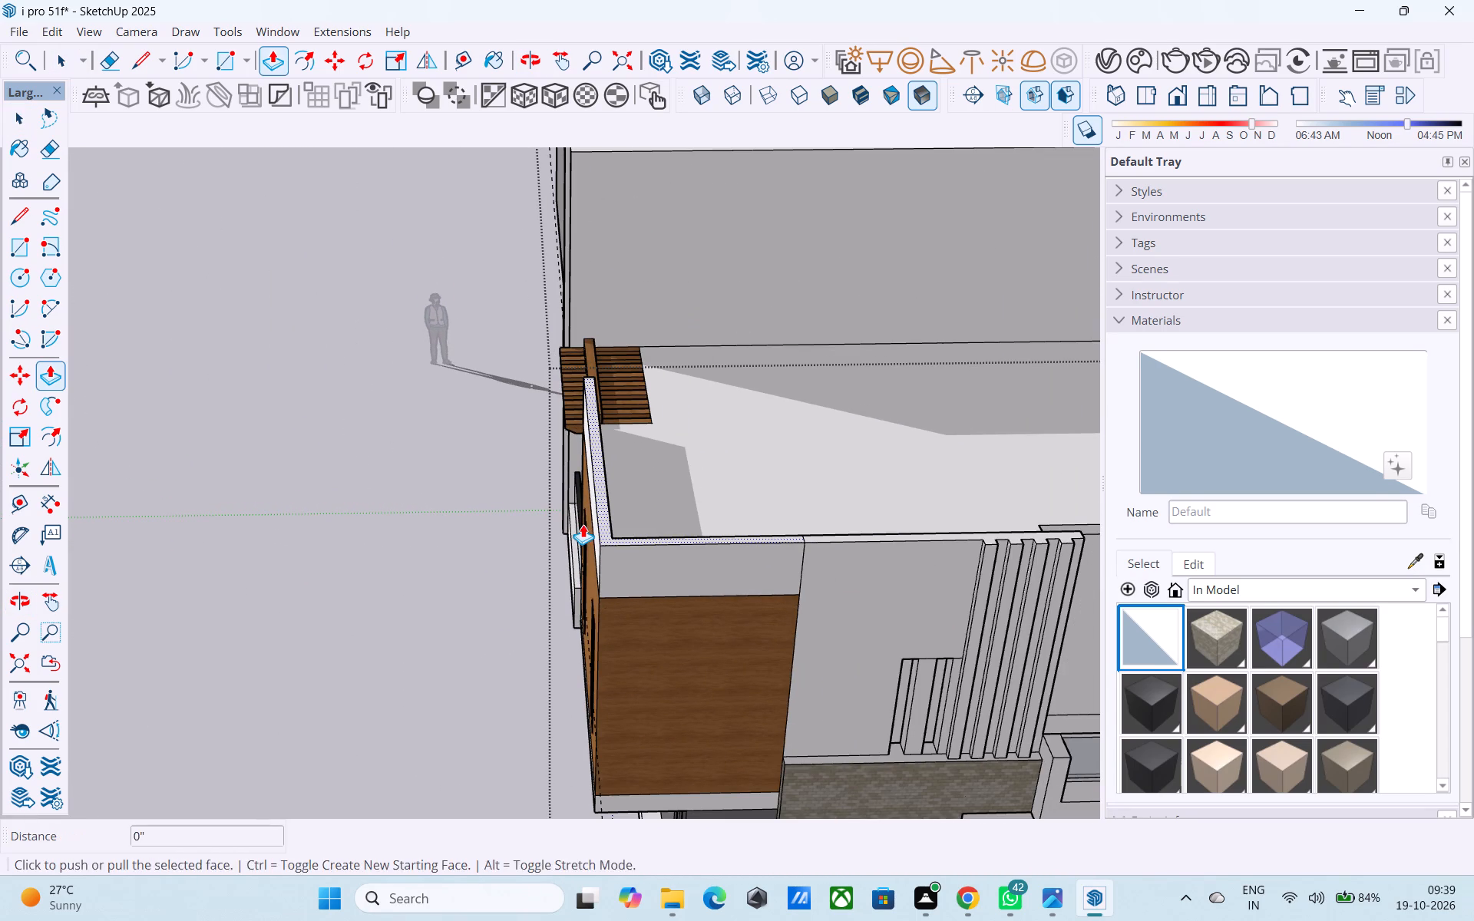
click(583, 524)
text(1')
key(Return)
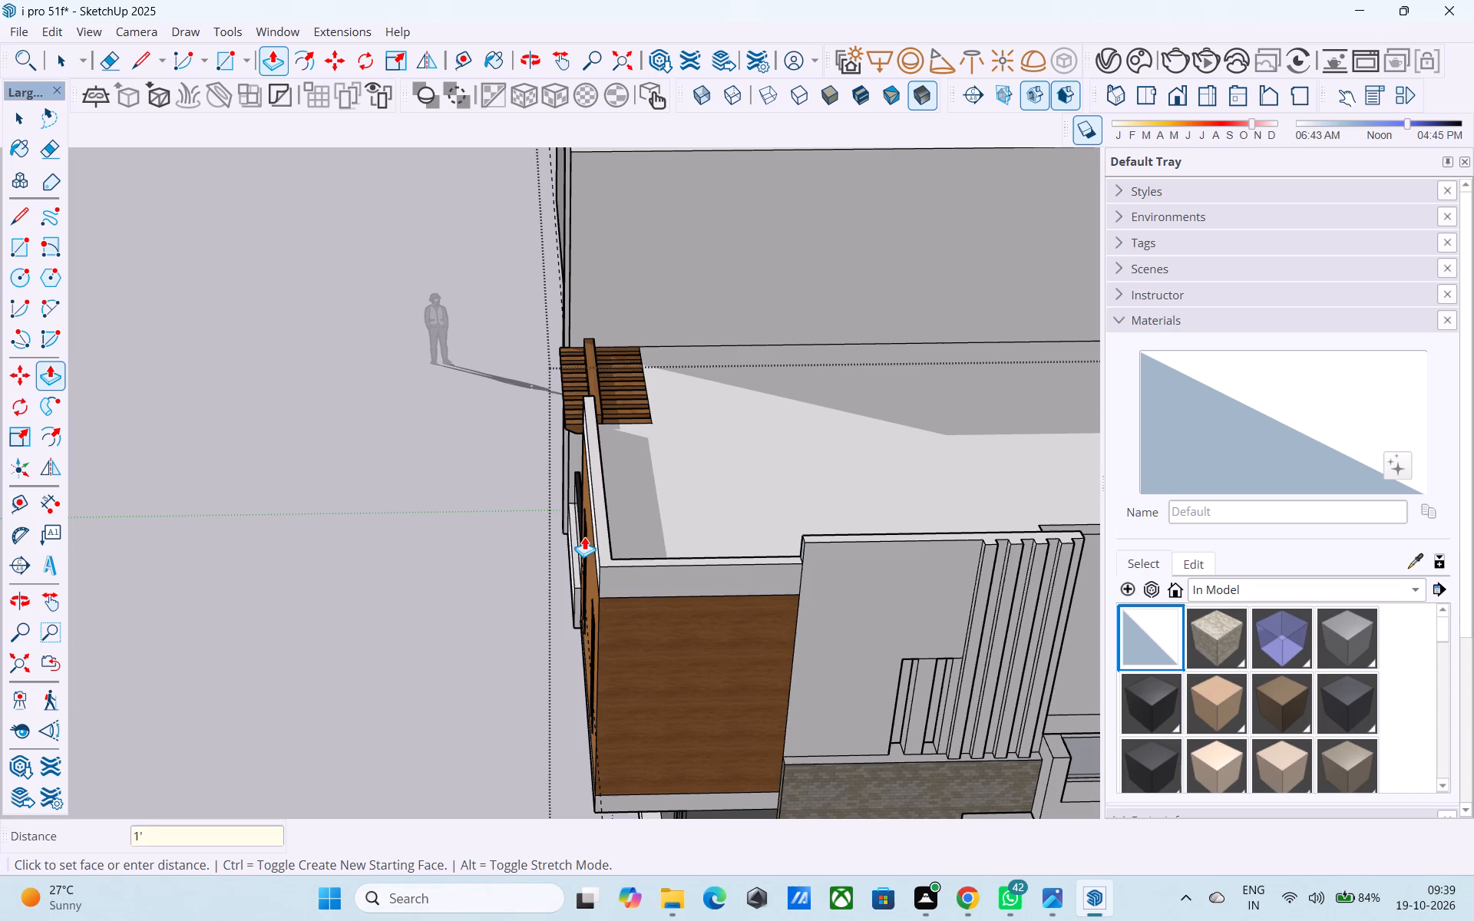
text(2')
key(Return)
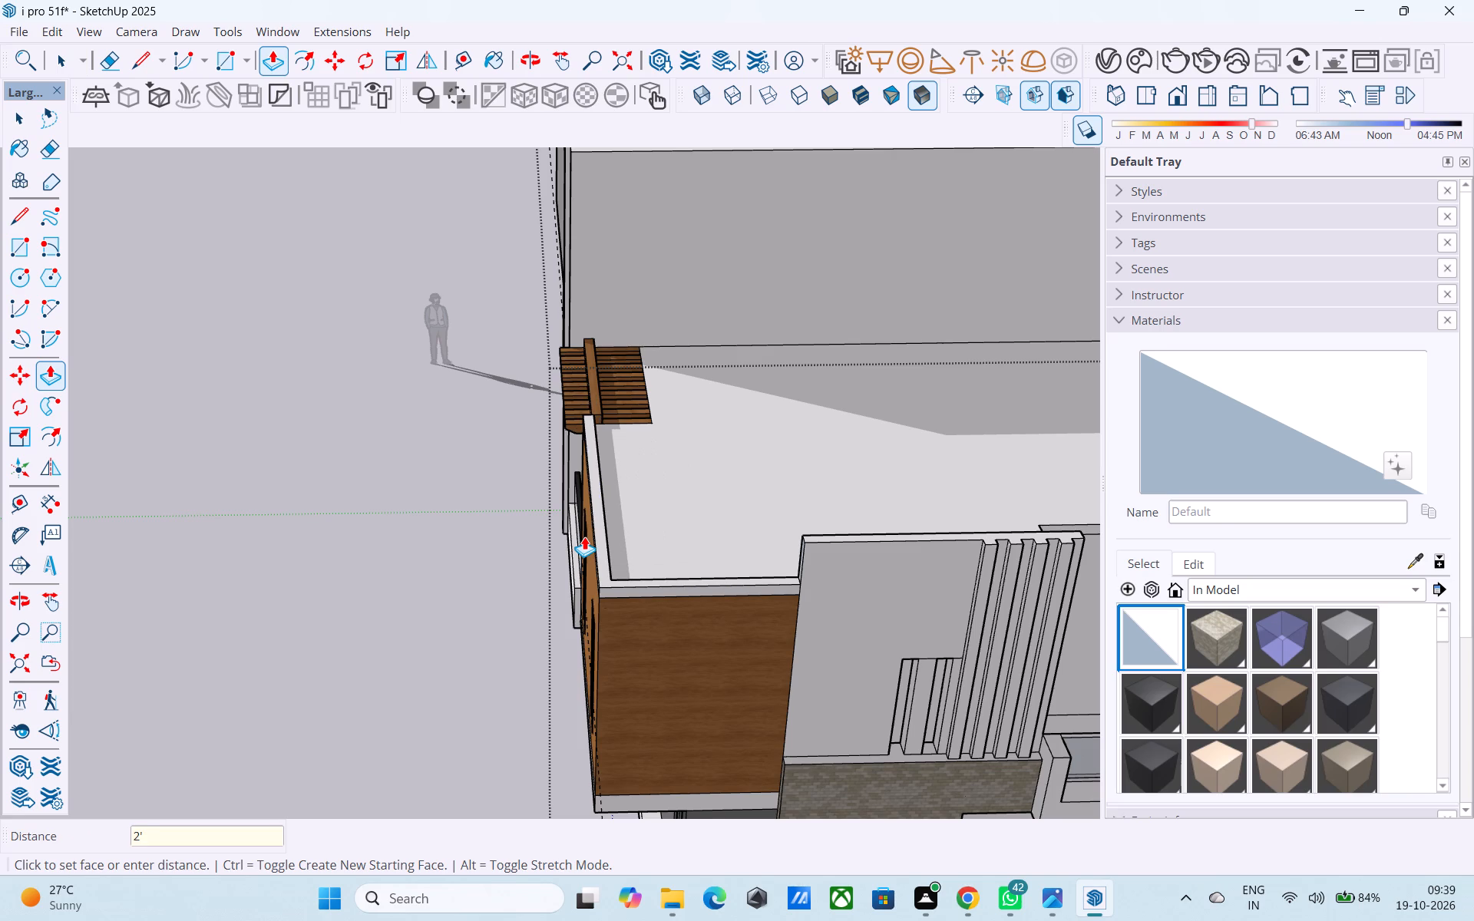
text(1.5')
key(Return)
key(space)
Reverse the blue-tinted end face of the taller ribbed wall above the adjoining low parapet.
scroll(584, 538, down, 5)
middle_drag(563, 588, 815, 467)
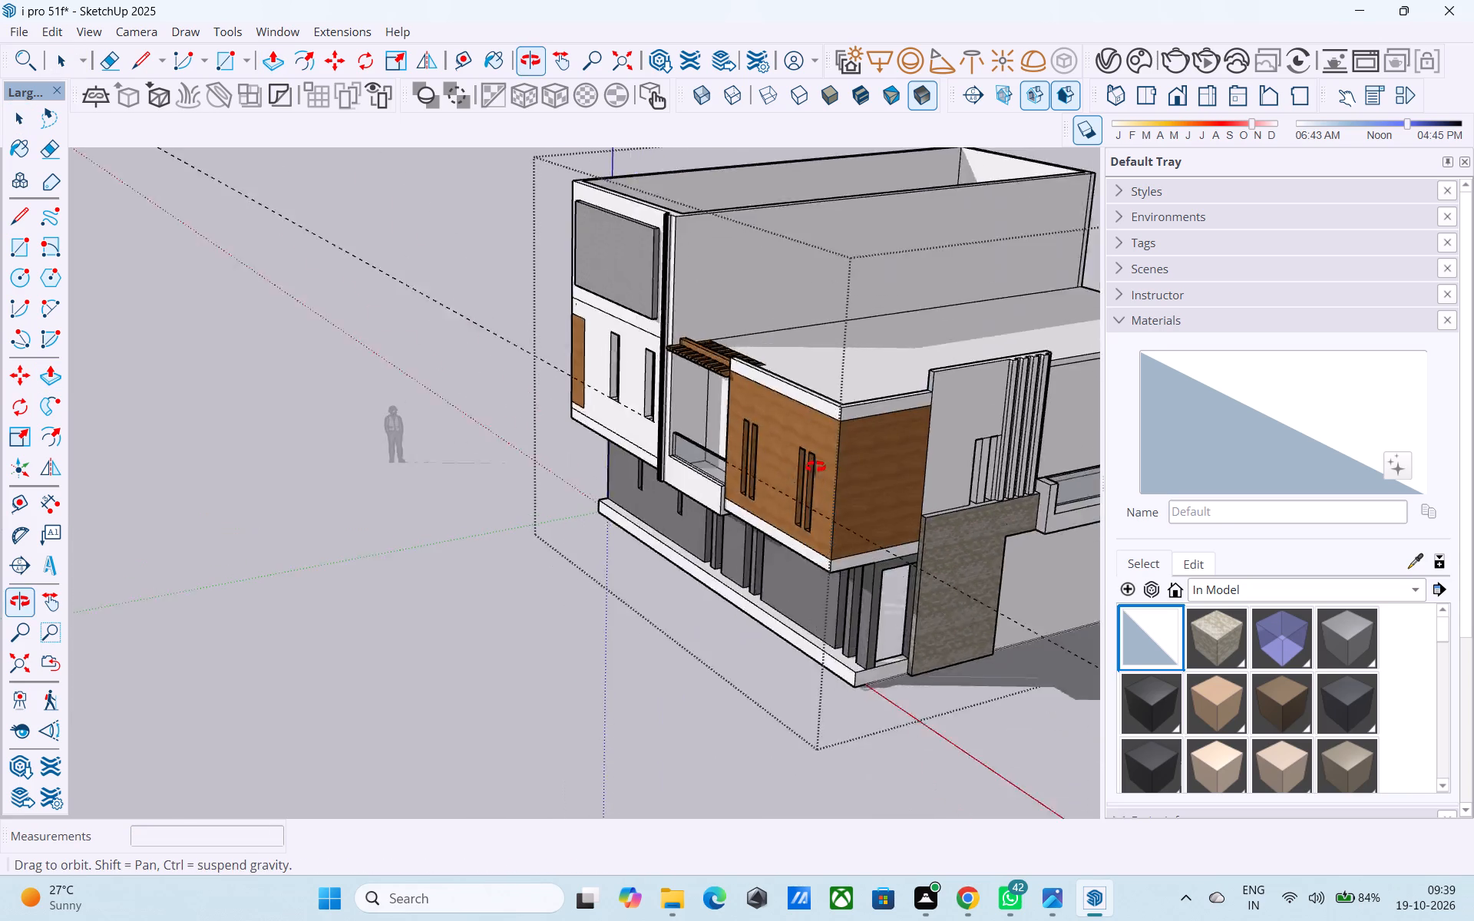
middle_drag(815, 467, 837, 447)
scroll(391, 490, down, 3)
scroll(805, 272, up, 9)
middle_drag(944, 487, 989, 477)
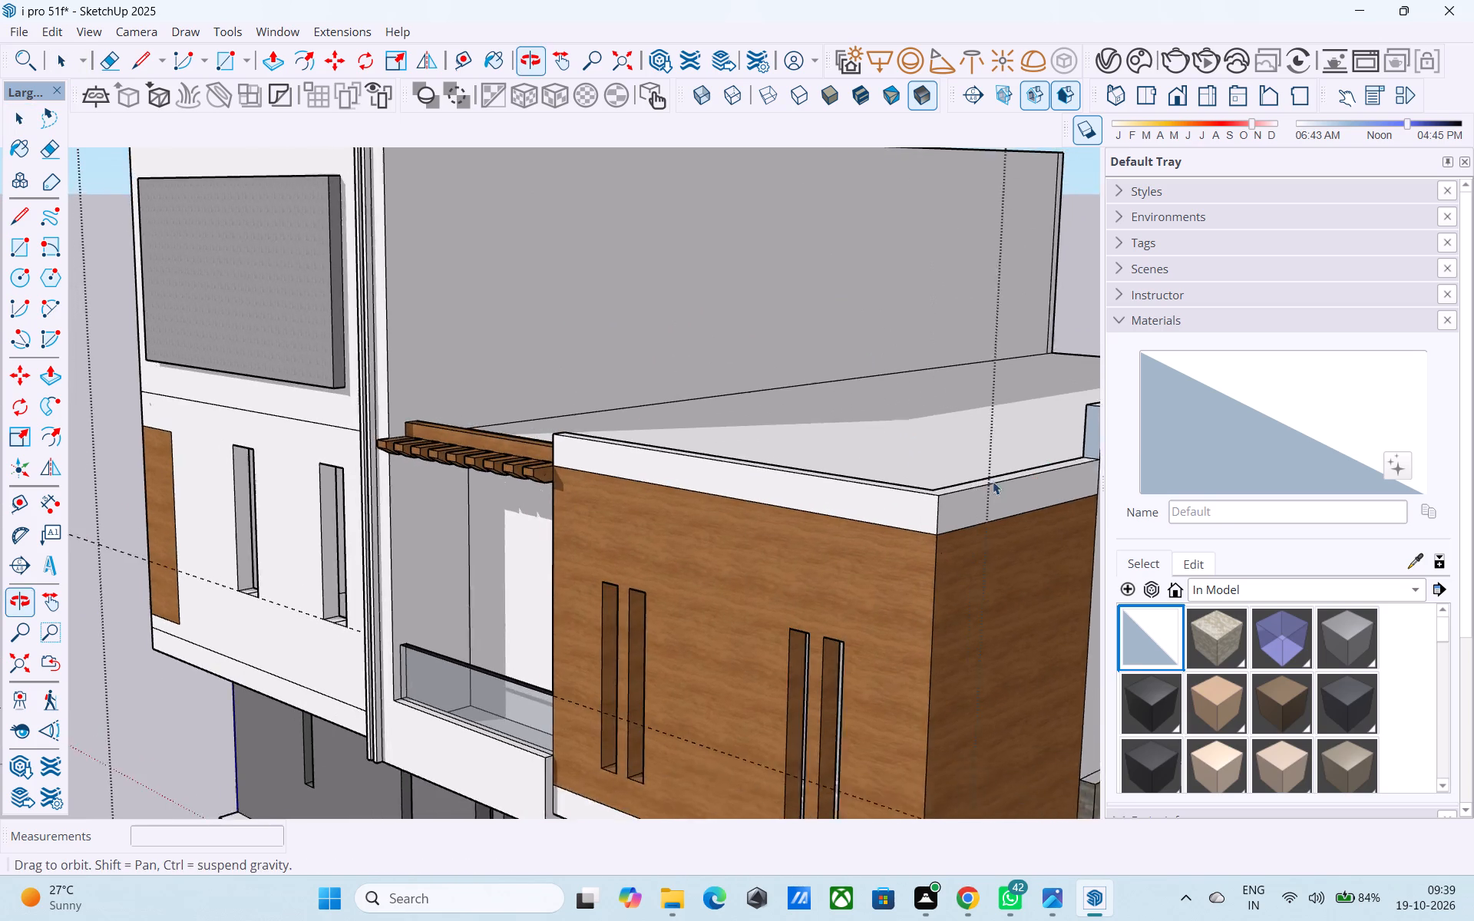
scroll(621, 463, down, 4)
middle_drag(871, 465, 882, 460)
scroll(1056, 457, up, 12)
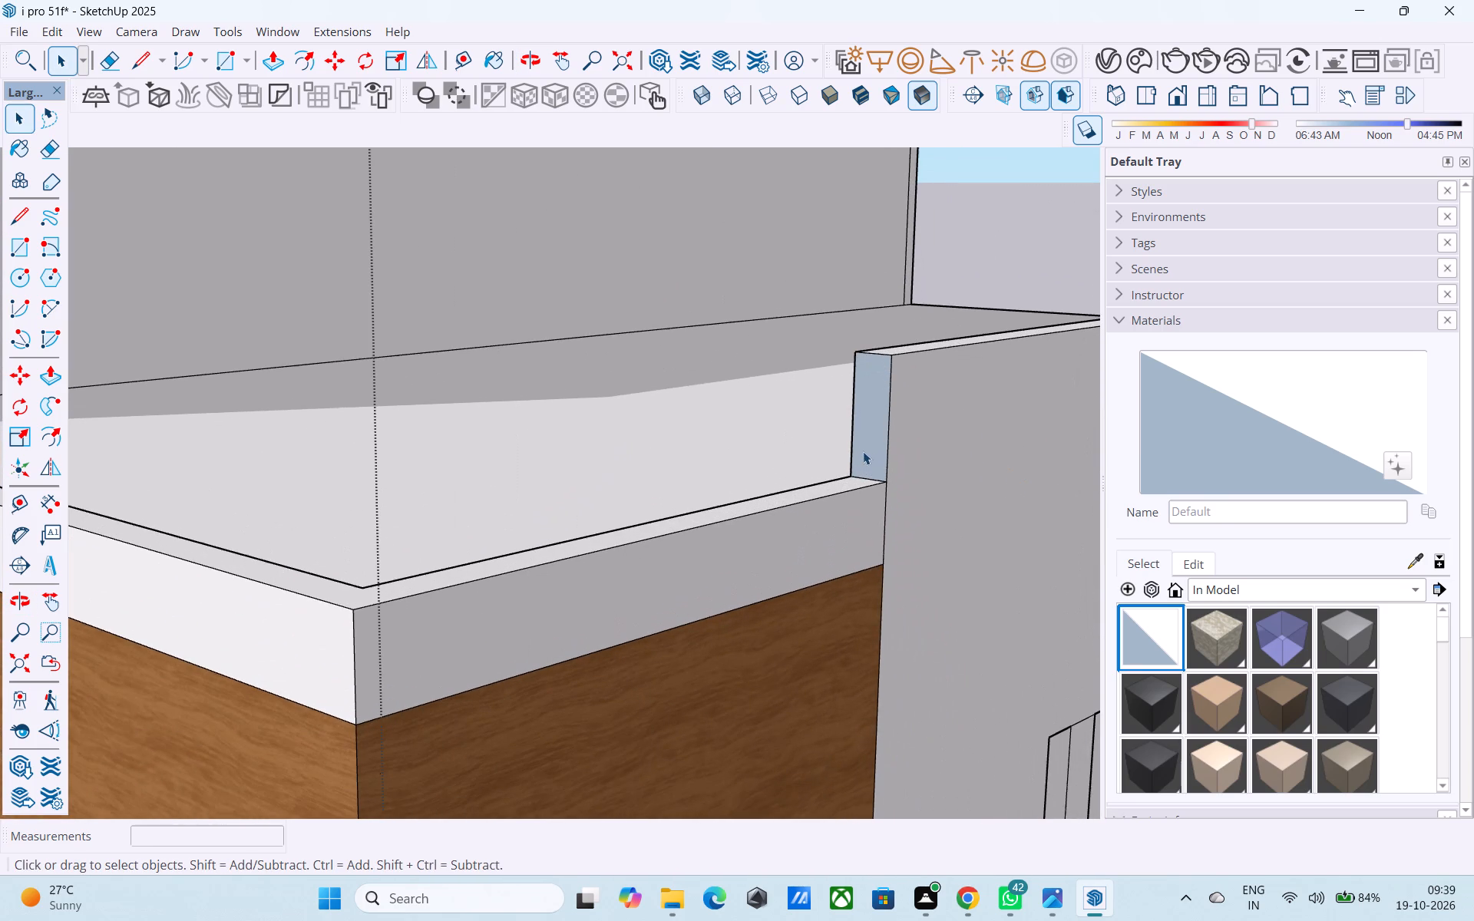
click(863, 451)
right_click(863, 451)
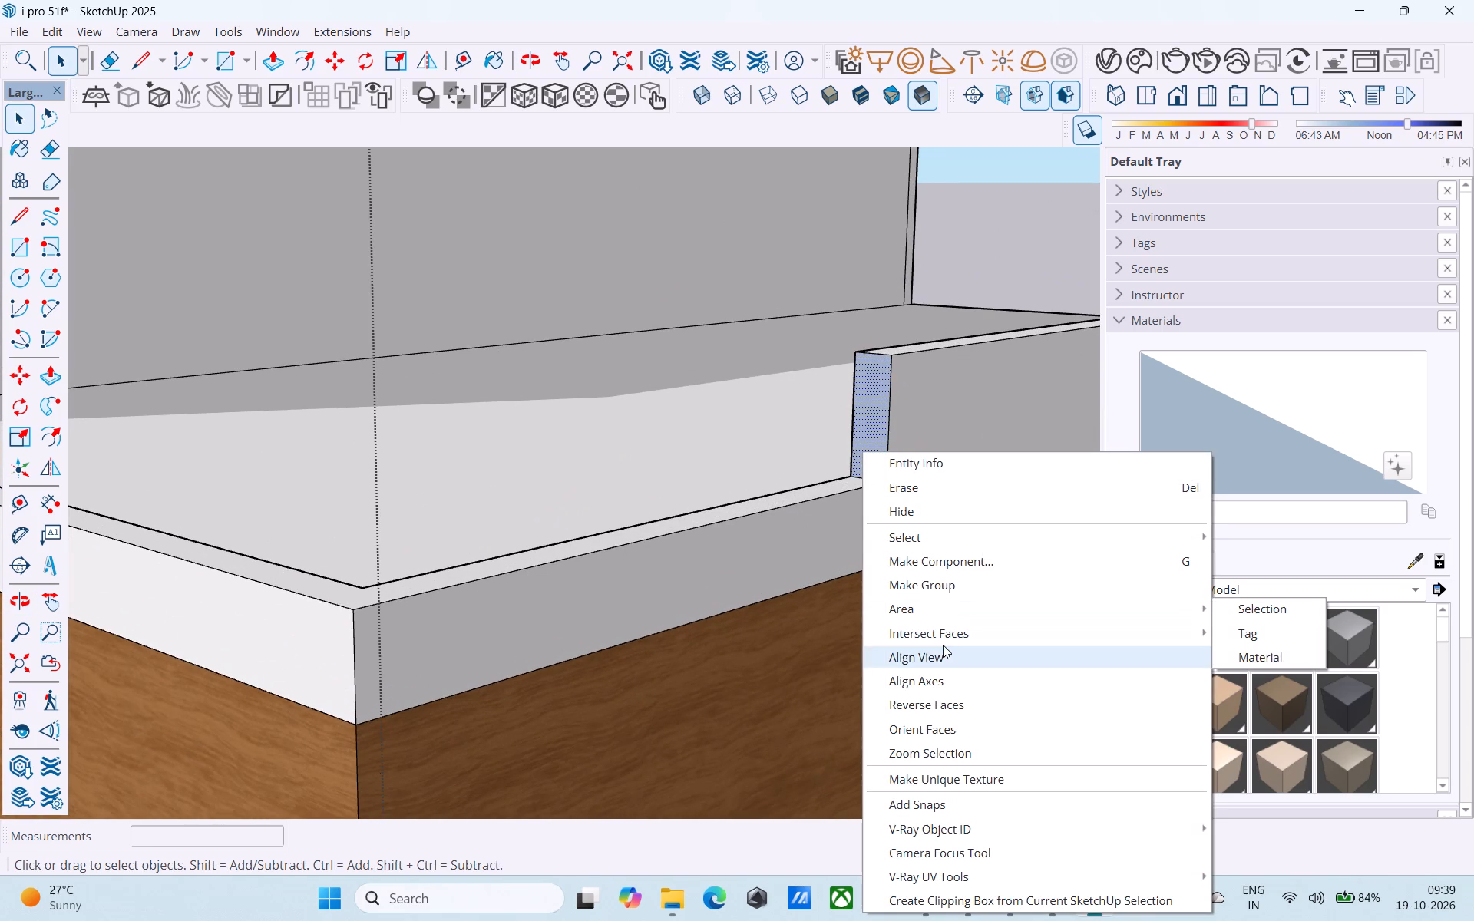
click(930, 698)
Split the taller wall's exposed end face in half with a line from the middle of its top edge to its base.
scroll(887, 632, down, 5)
middle_drag(887, 631, 871, 622)
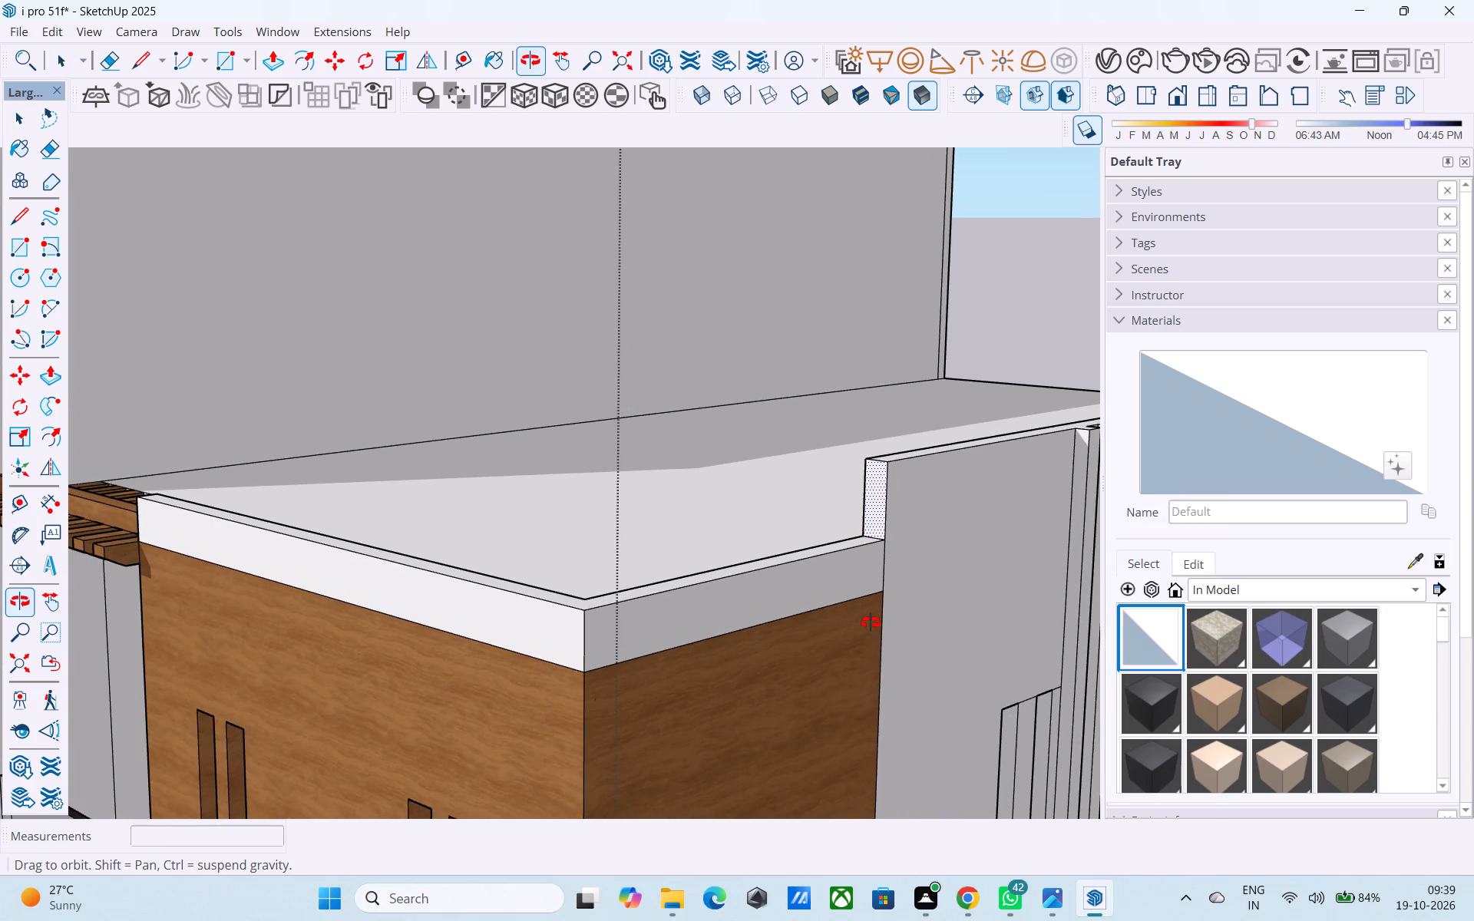
middle_drag(871, 622, 1079, 743)
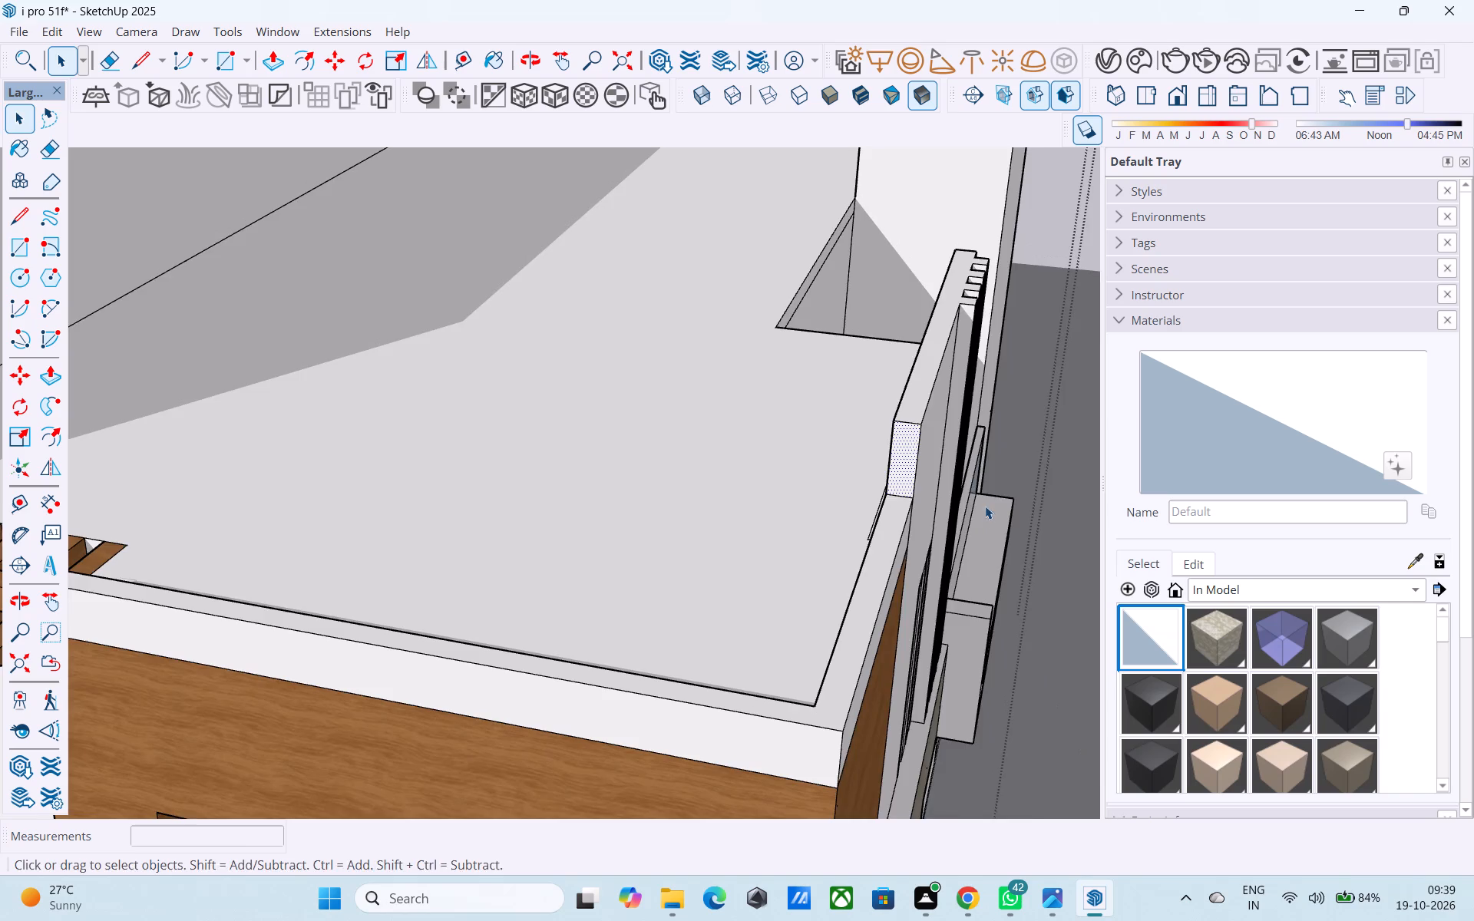
middle_drag(985, 497, 1017, 507)
scroll(974, 454, down, 1)
middle_drag(959, 449, 864, 408)
middle_drag(673, 298, 620, 655)
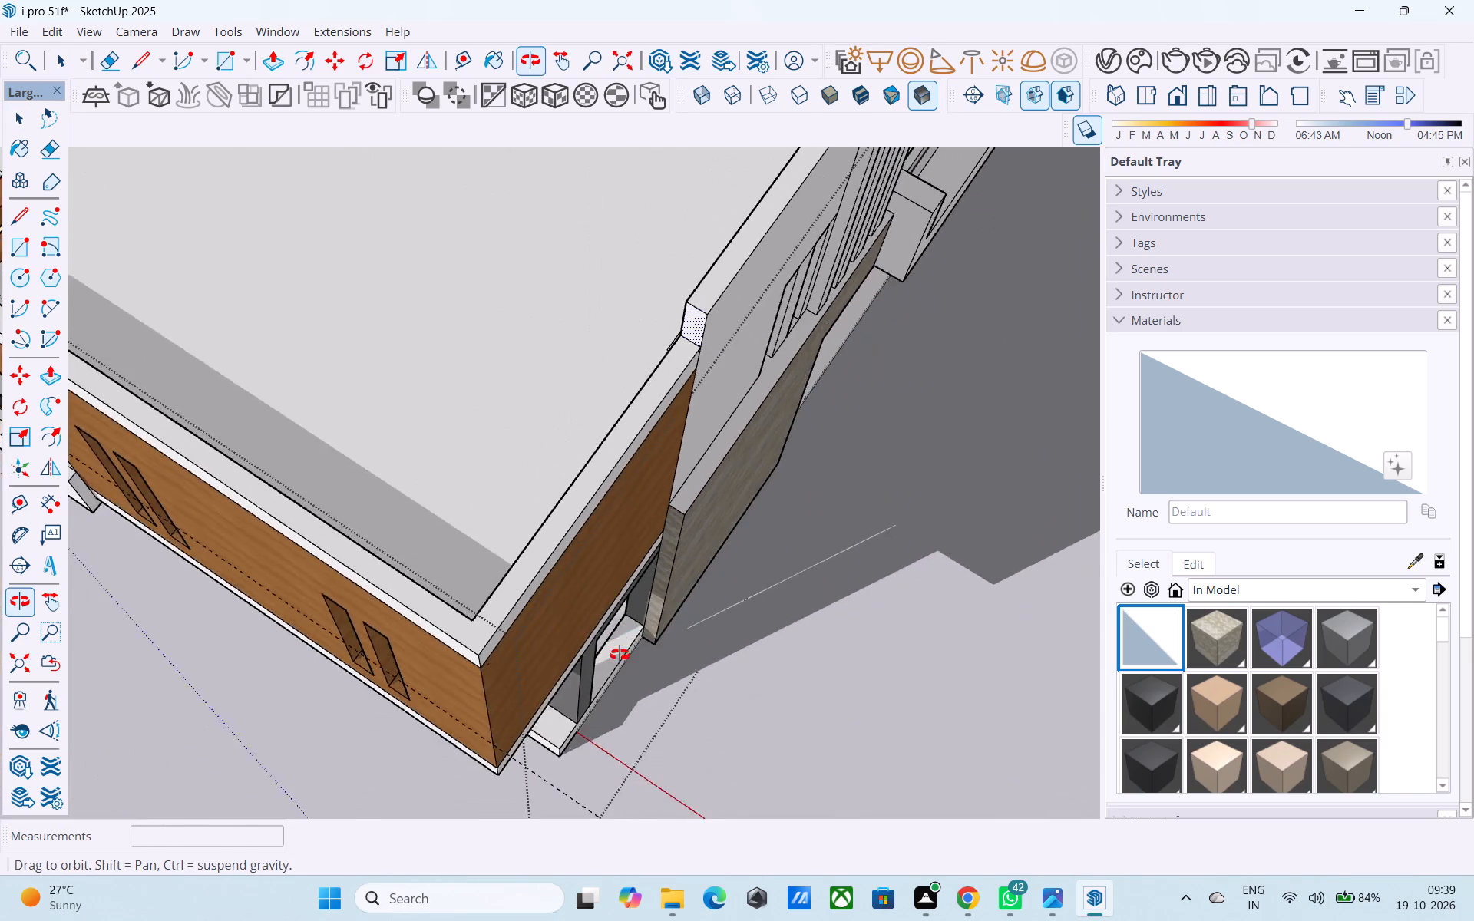
middle_drag(620, 655, 825, 522)
scroll(693, 327, up, 4)
scroll(577, 233, up, 3)
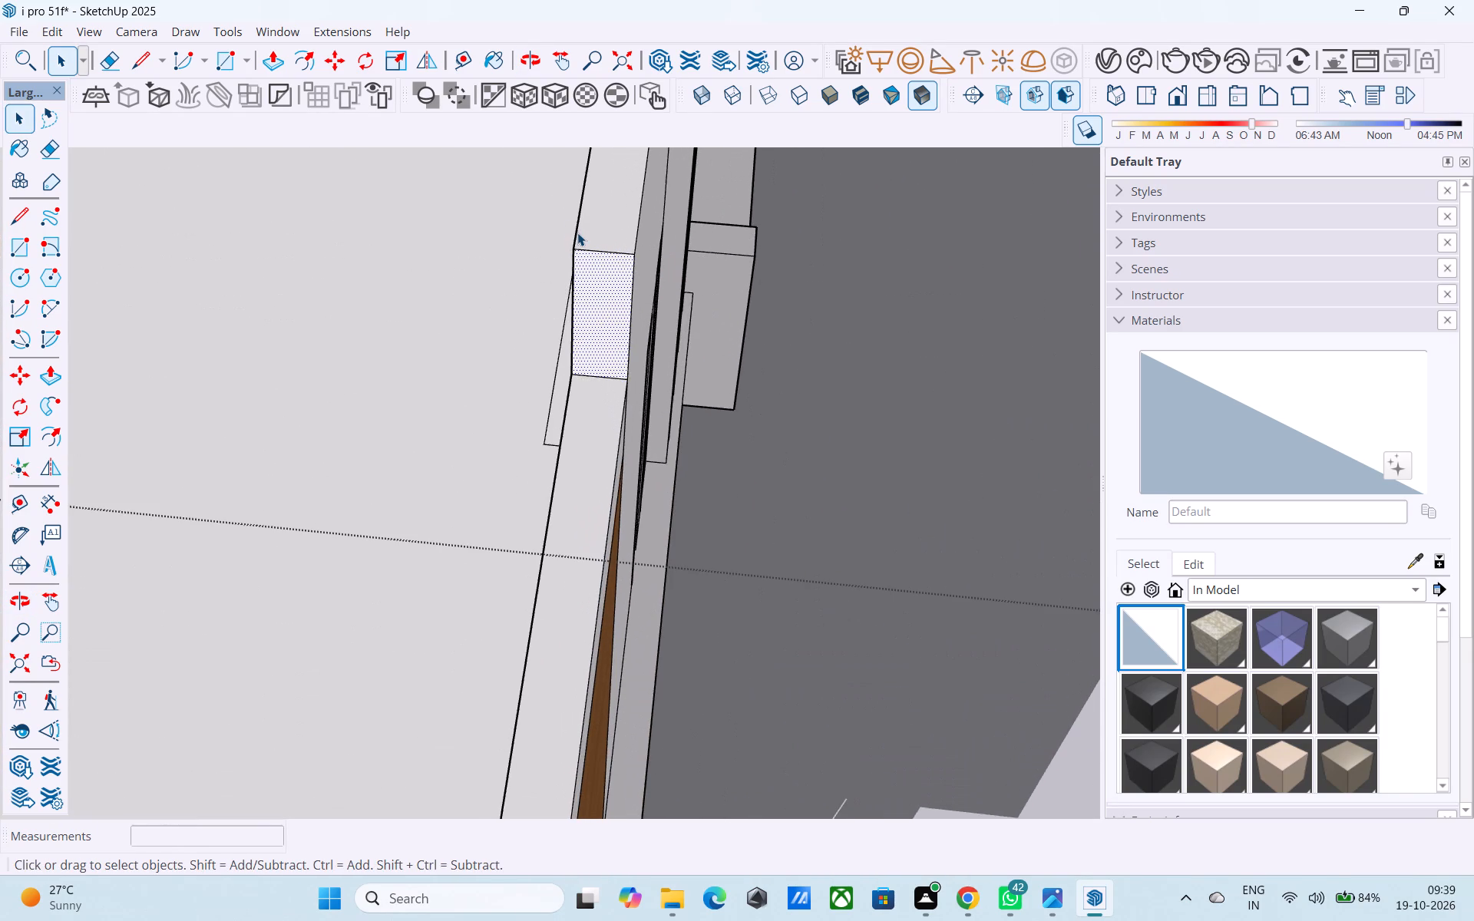
key(l)
click(605, 253)
scroll(604, 253, down, 6)
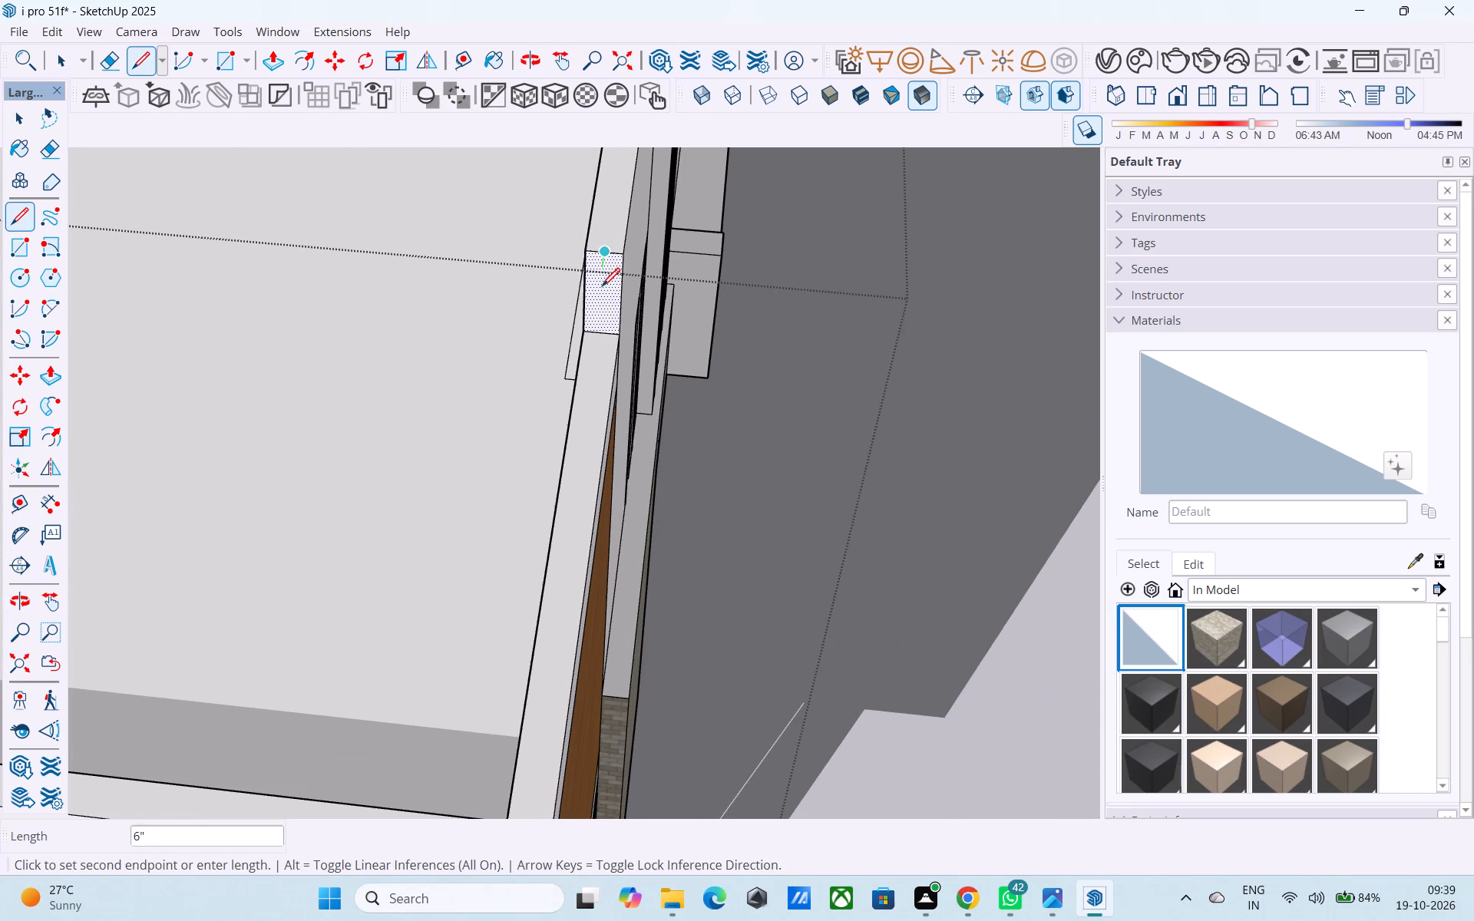
click(600, 333)
key(space)
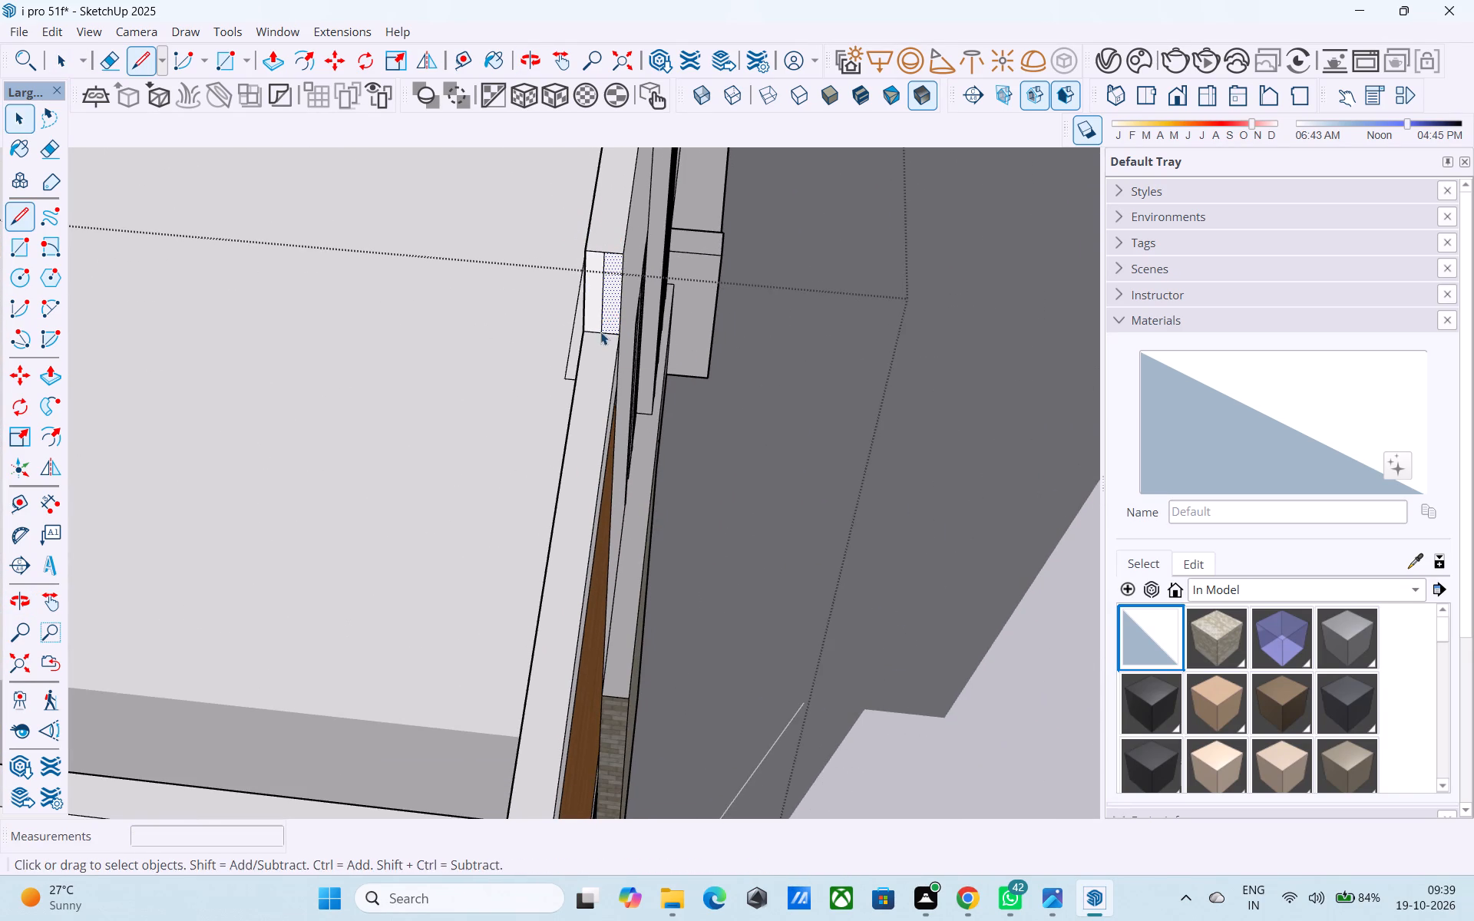
Draw two parallel upright rectangles, 1' 6" by about 8', along the low parapet from the end face's outer edge and its dividing line.
key(r)
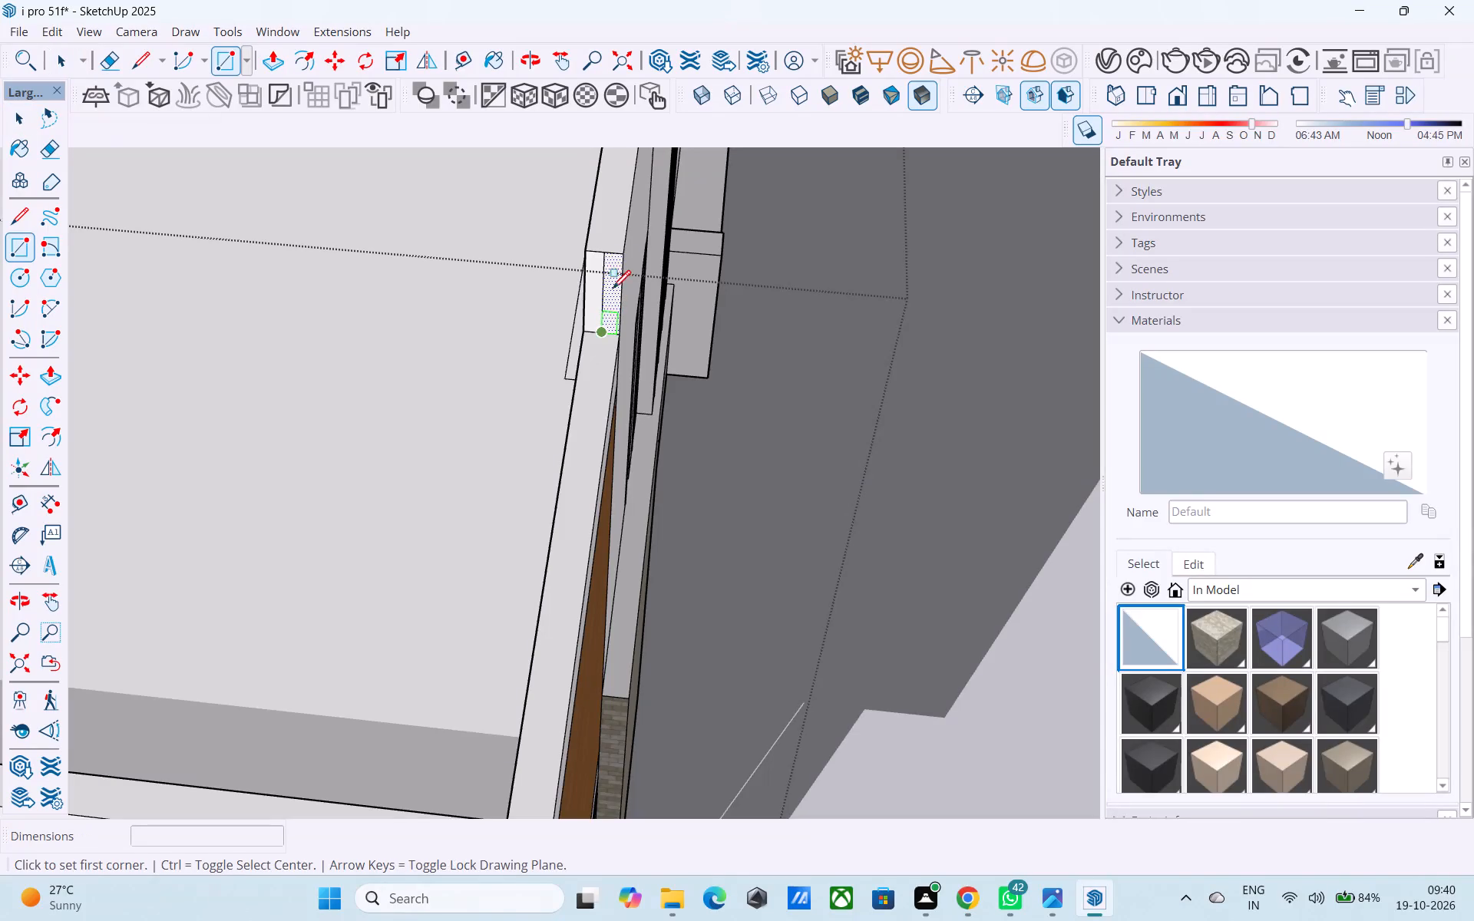
click(620, 259)
scroll(620, 259, down, 6)
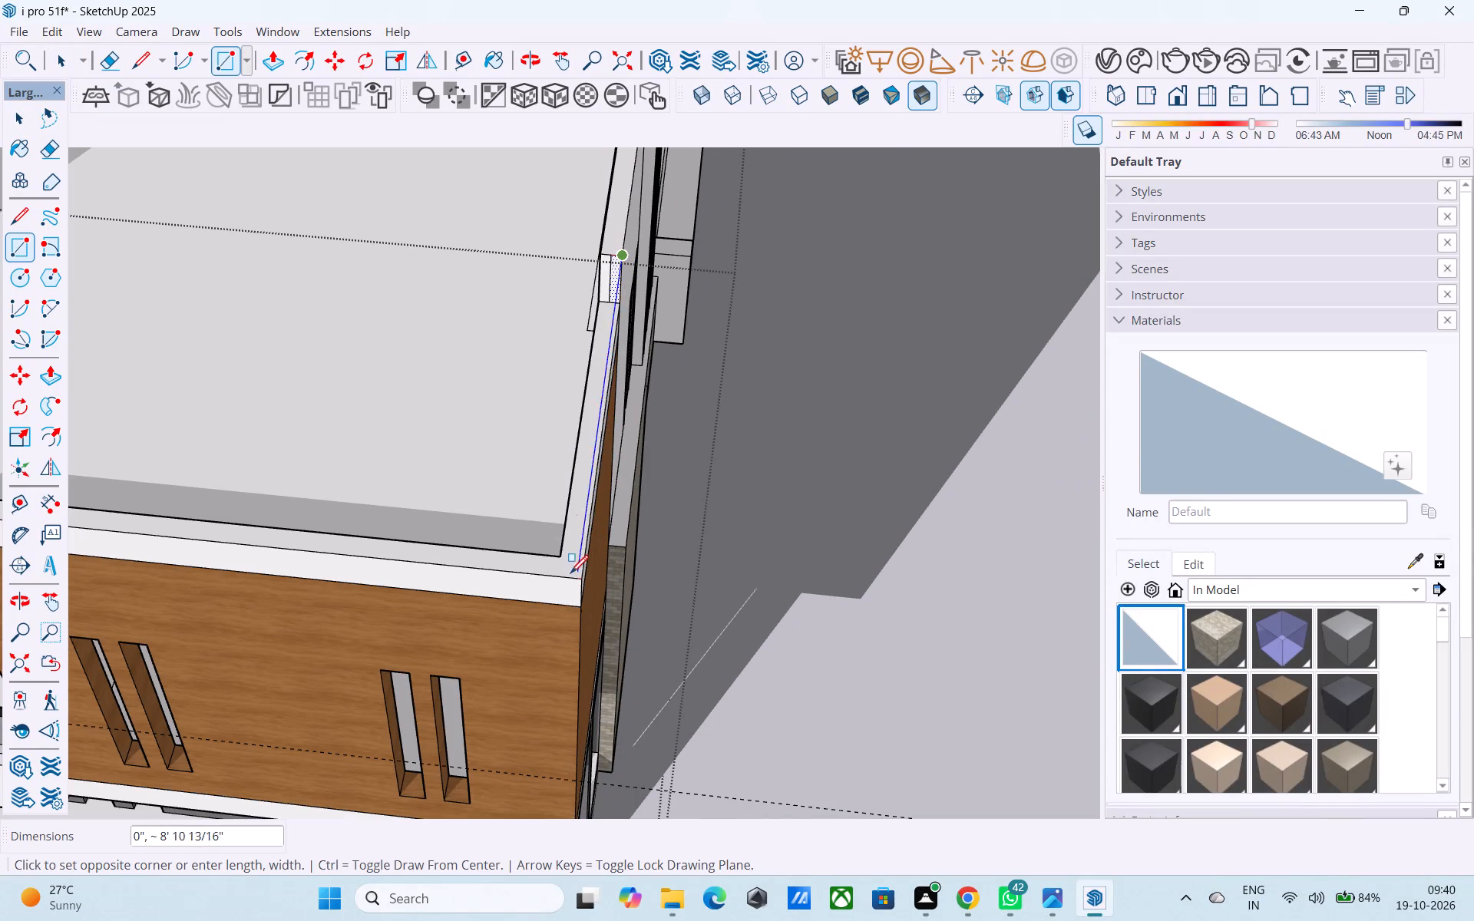
click(574, 584)
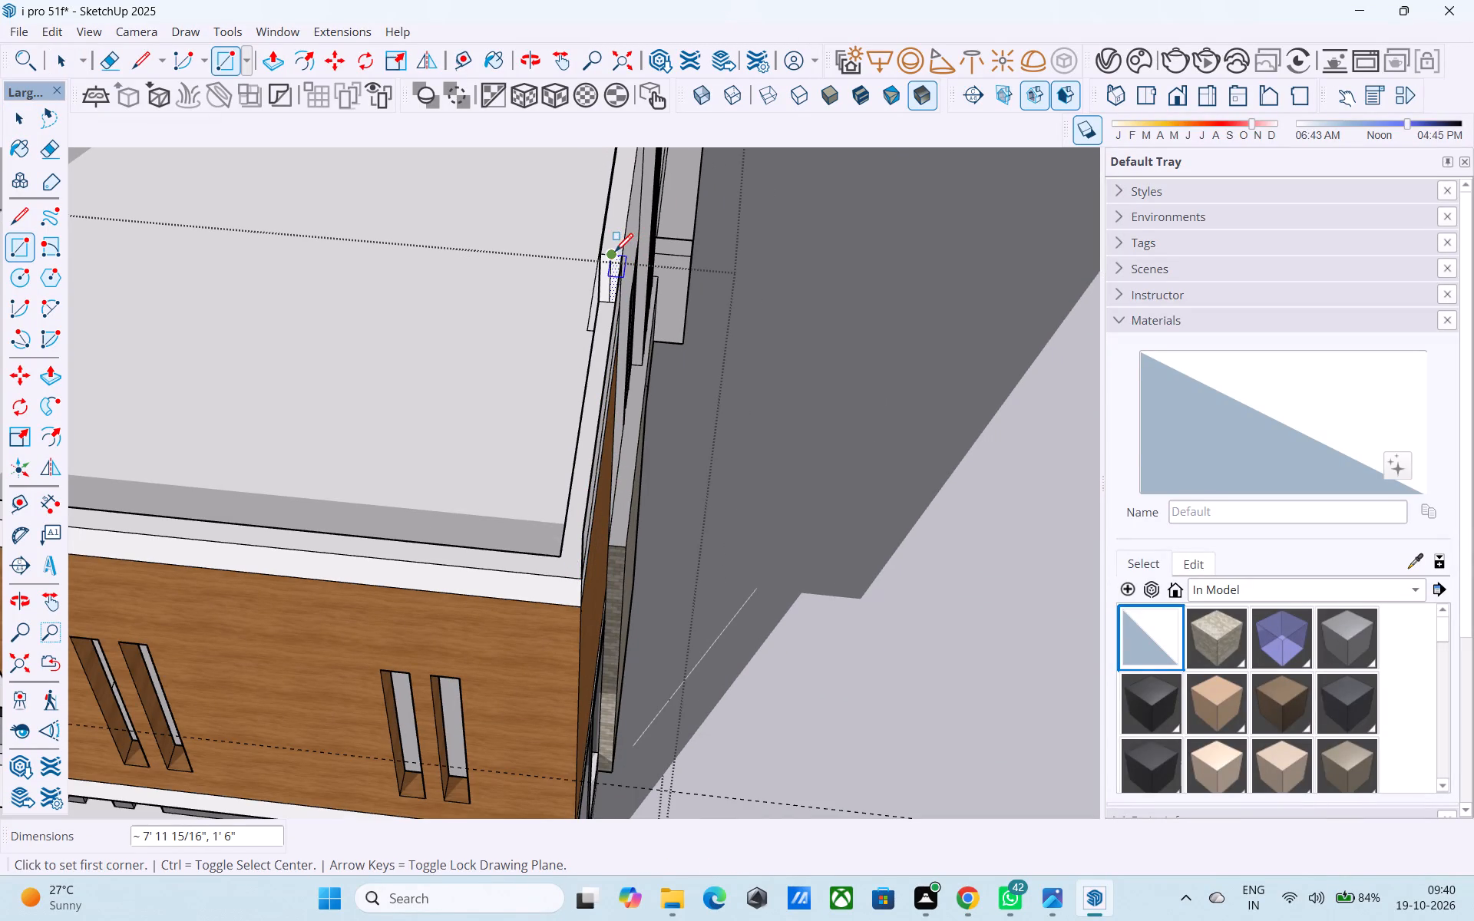
click(615, 253)
click(568, 579)
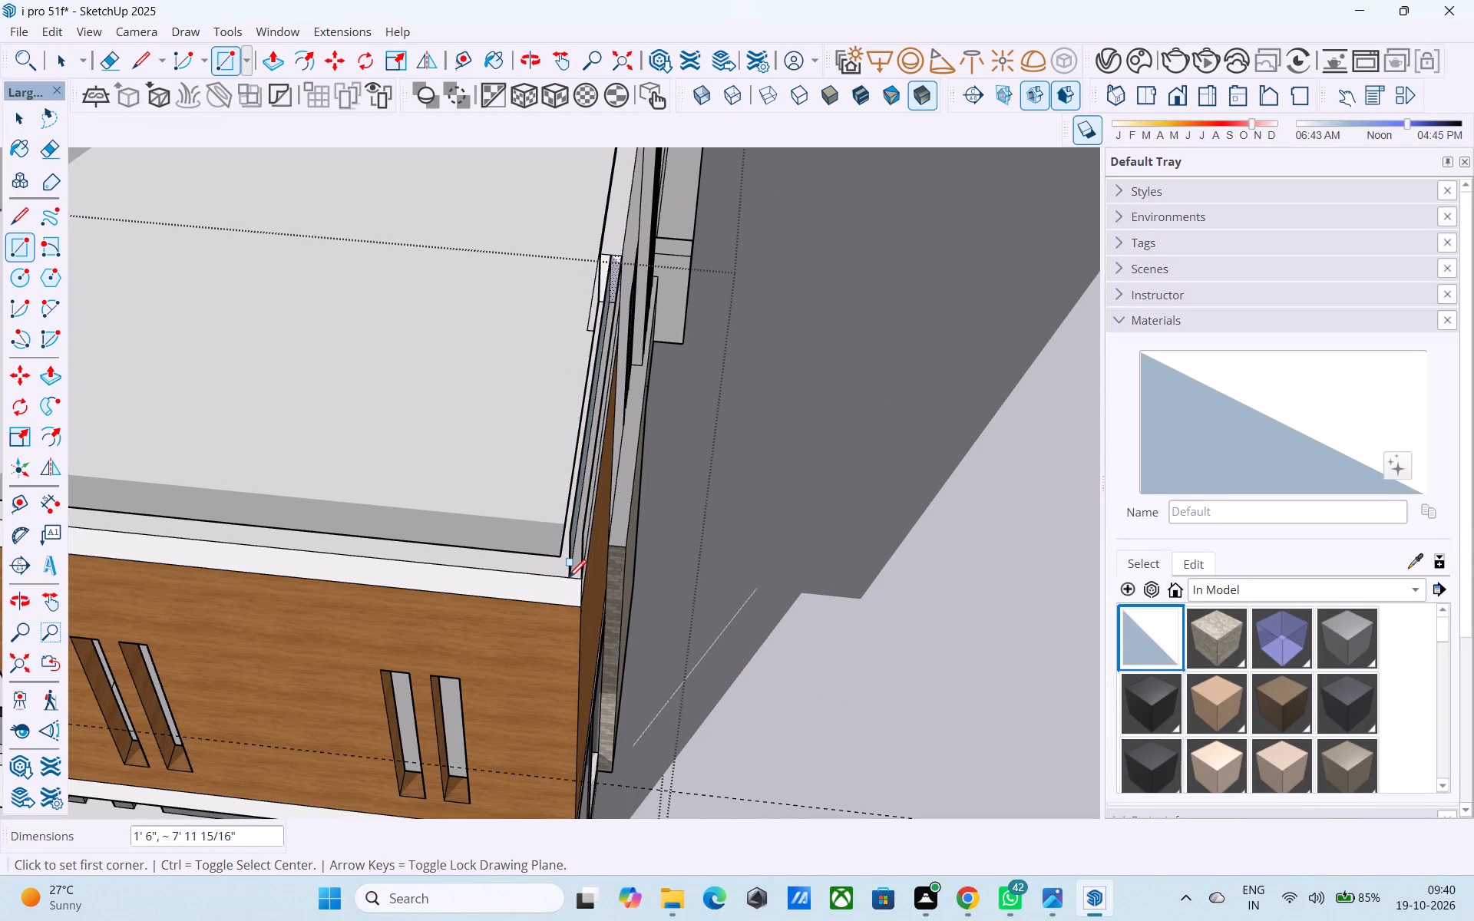
key(space)
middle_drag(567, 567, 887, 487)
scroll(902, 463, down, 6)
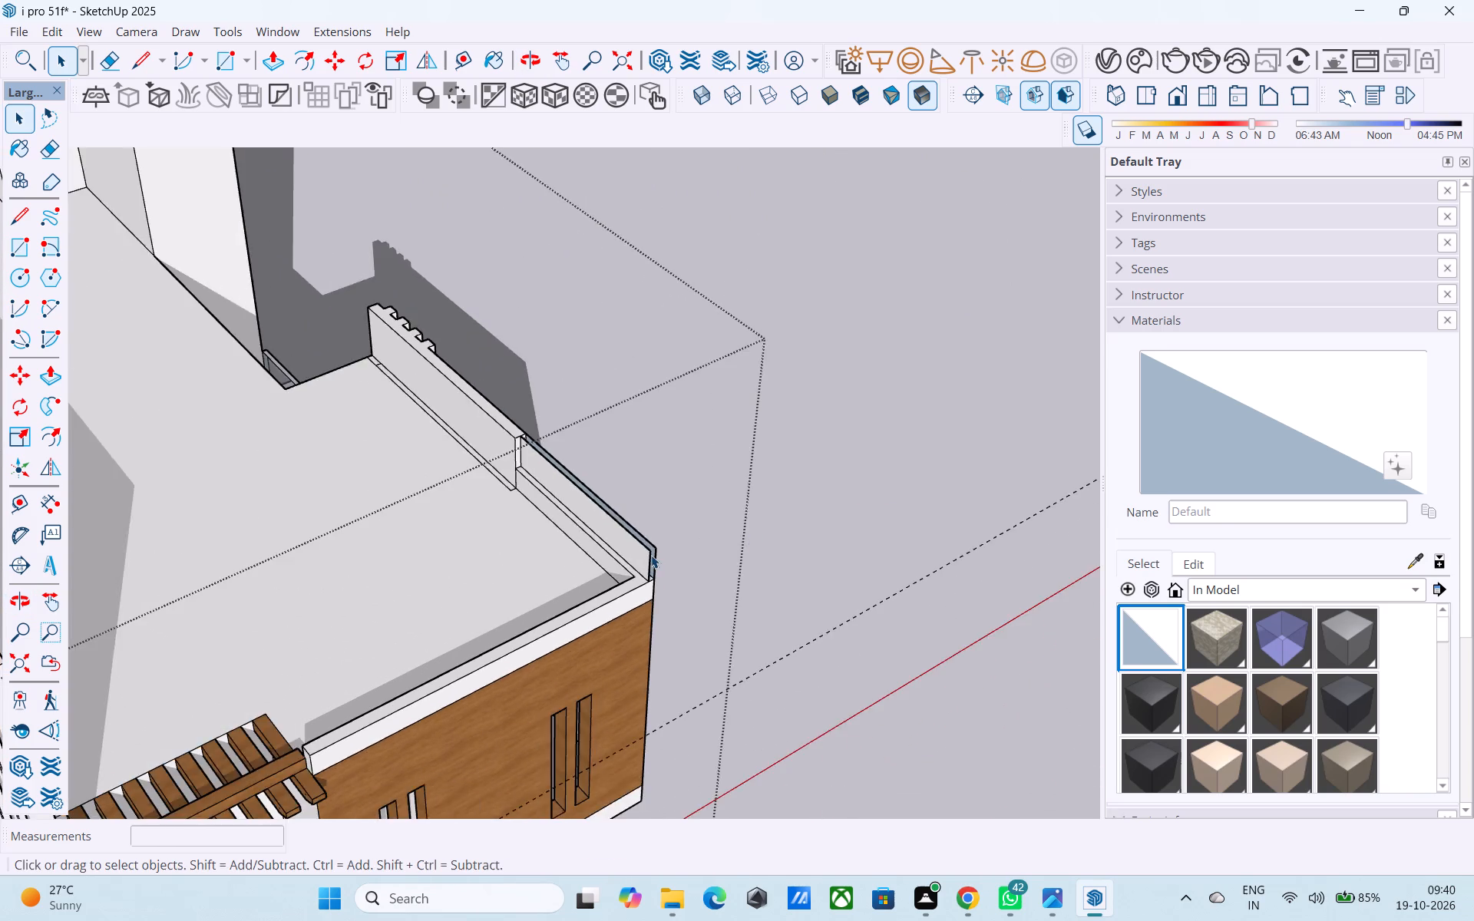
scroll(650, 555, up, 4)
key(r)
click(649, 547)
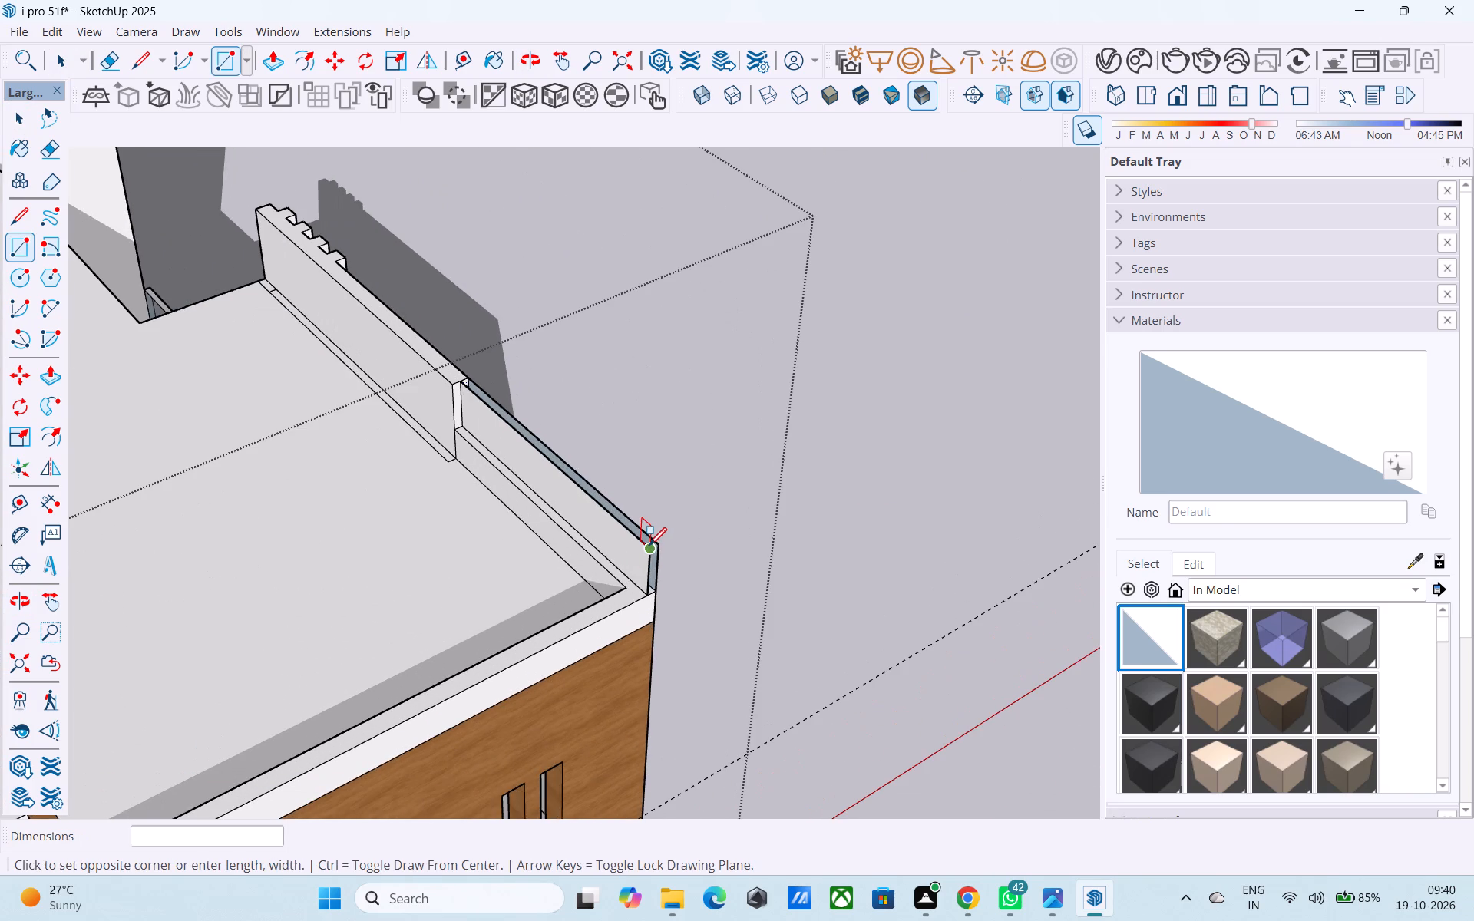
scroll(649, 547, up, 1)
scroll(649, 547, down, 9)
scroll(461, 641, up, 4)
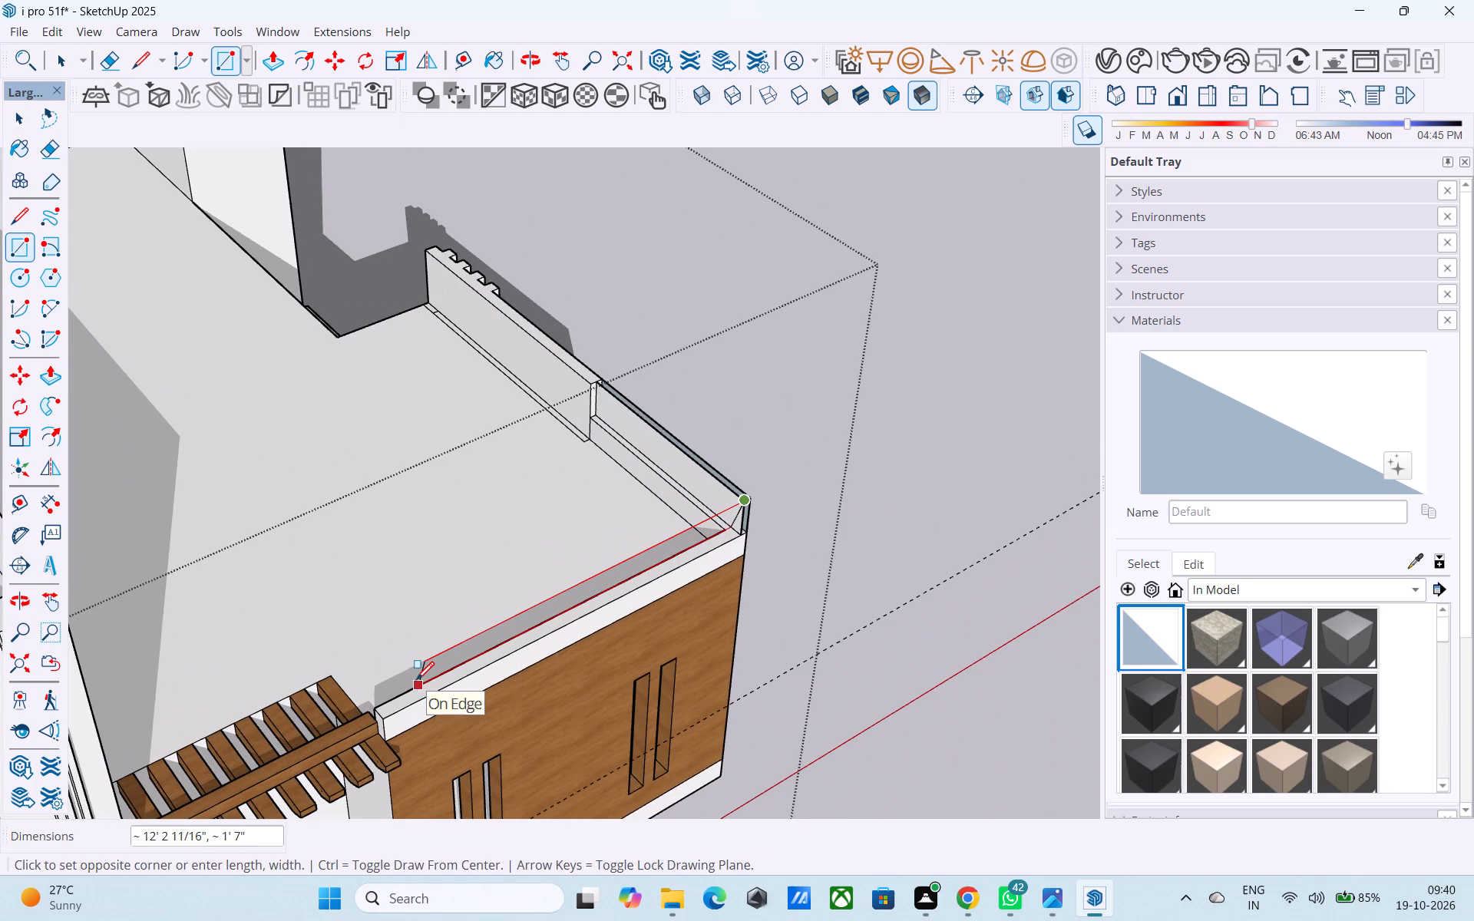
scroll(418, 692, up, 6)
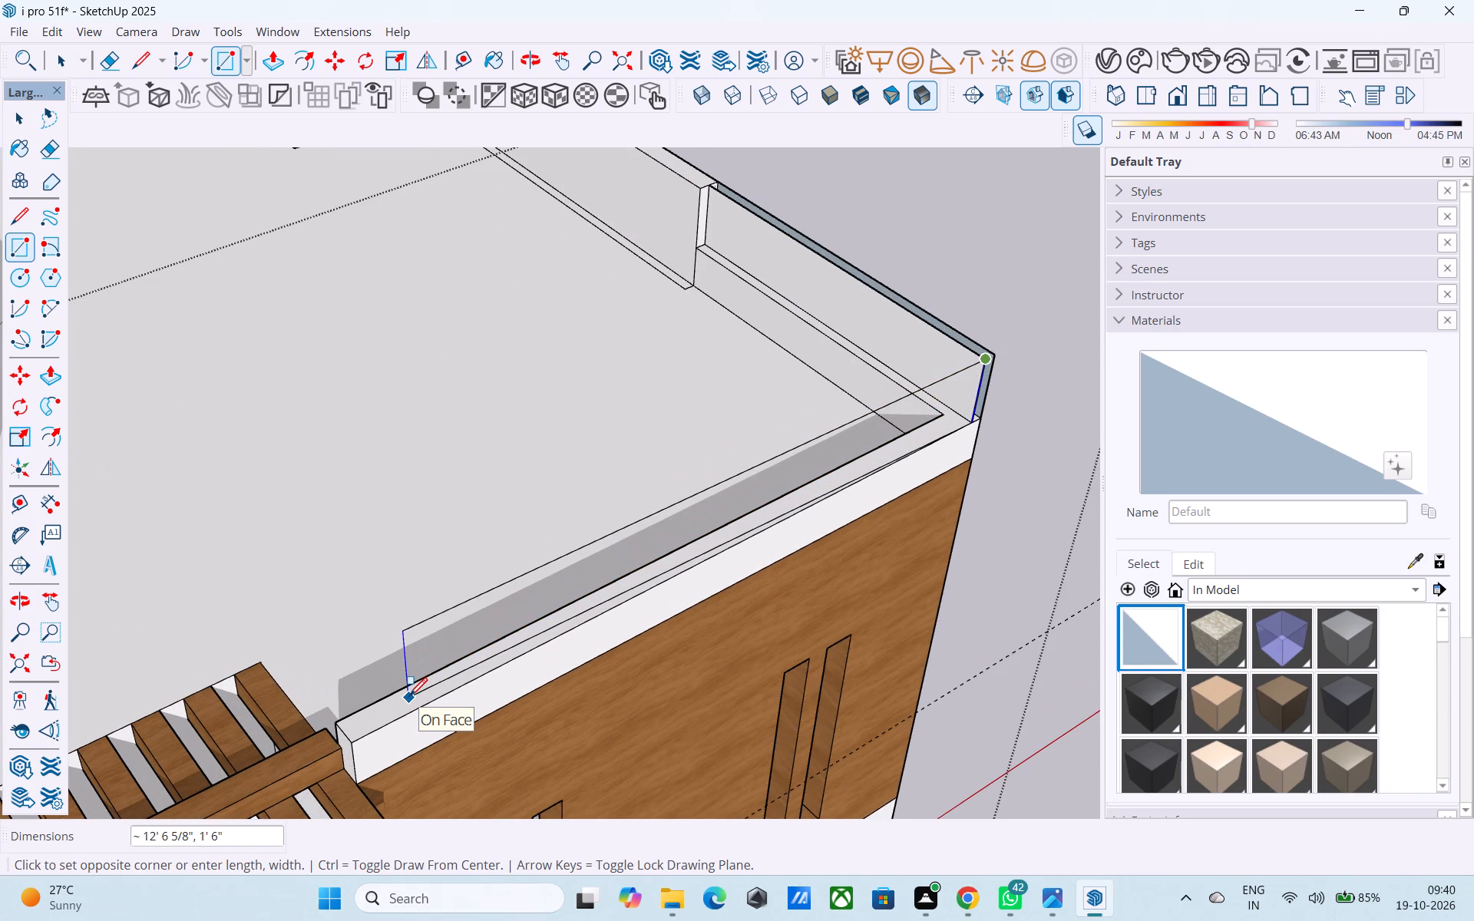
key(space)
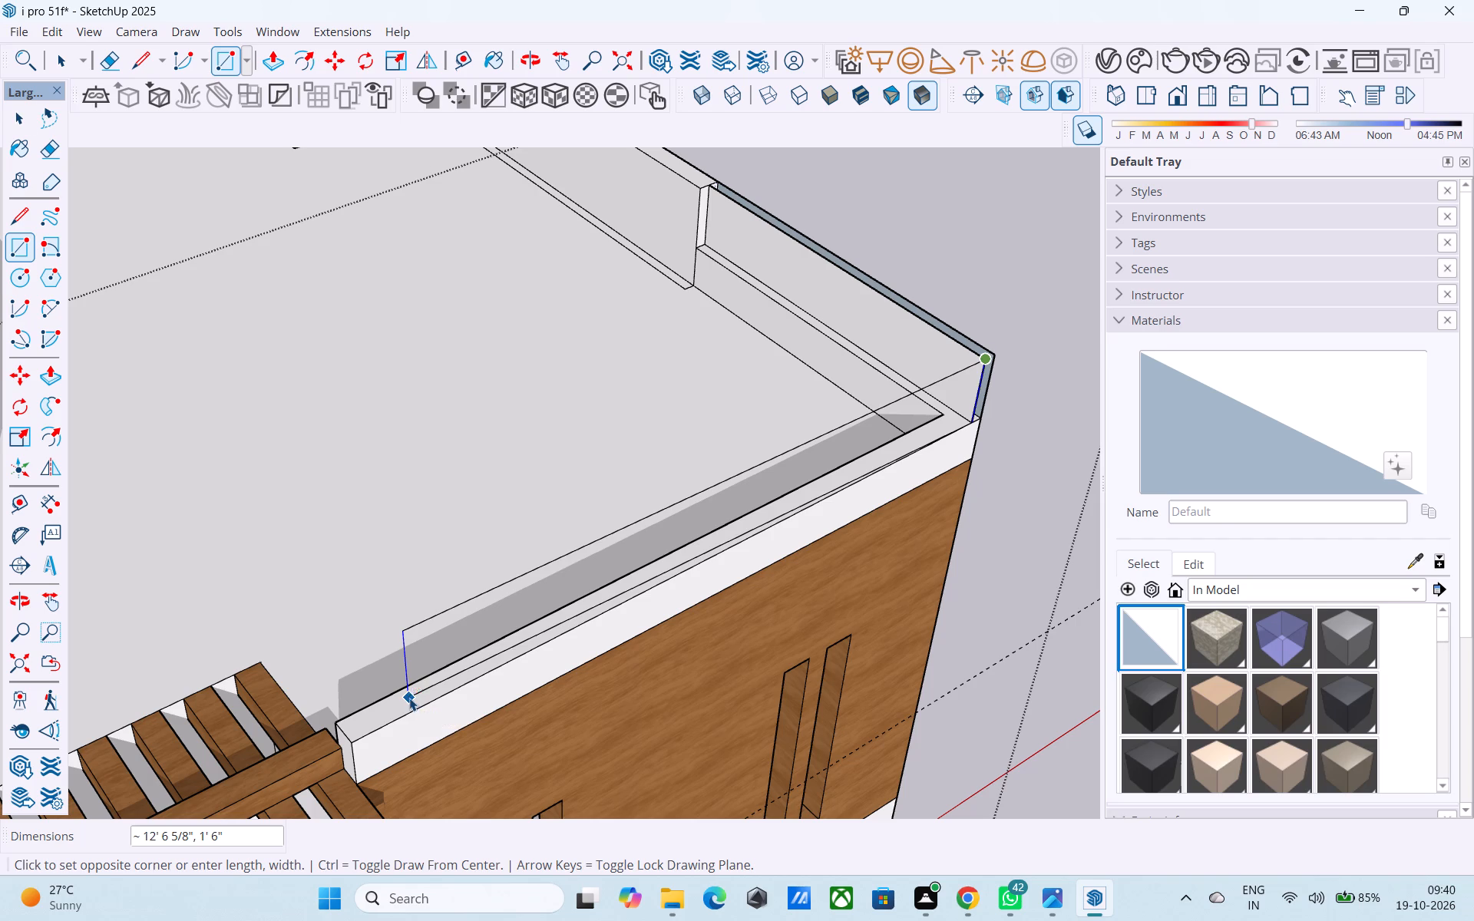
Copy the inner vertical edge at the pergola end of the long parapet 3" along the parapet.
middle_drag(408, 695, 1144, 675)
scroll(579, 597, down, 5)
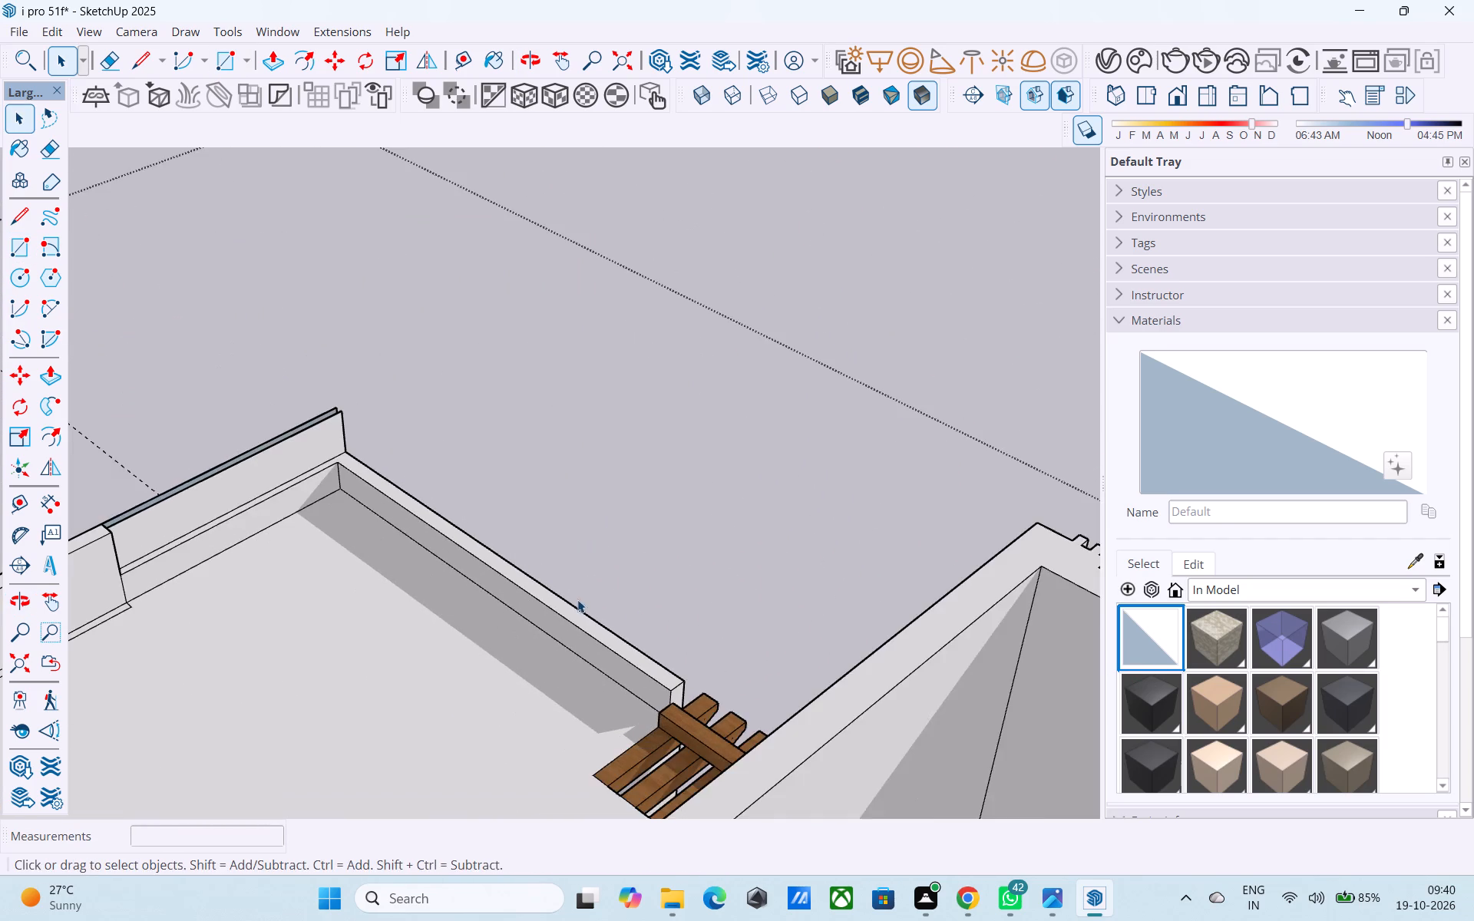
middle_drag(589, 612, 852, 619)
scroll(728, 682, up, 9)
middle_drag(676, 600, 643, 599)
scroll(700, 605, up, 4)
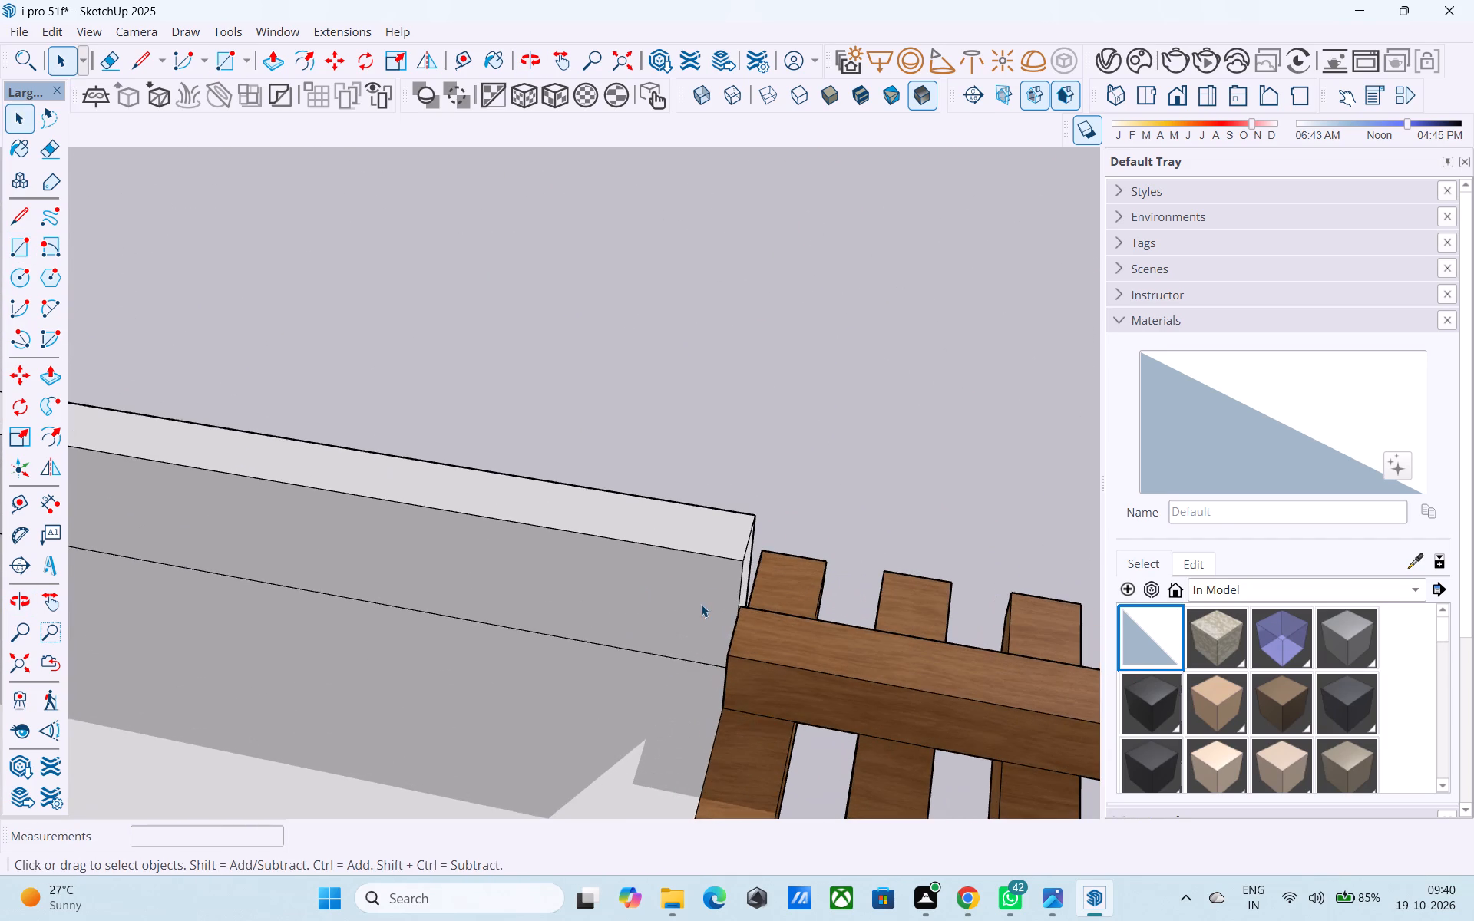
click(742, 581)
key(m)
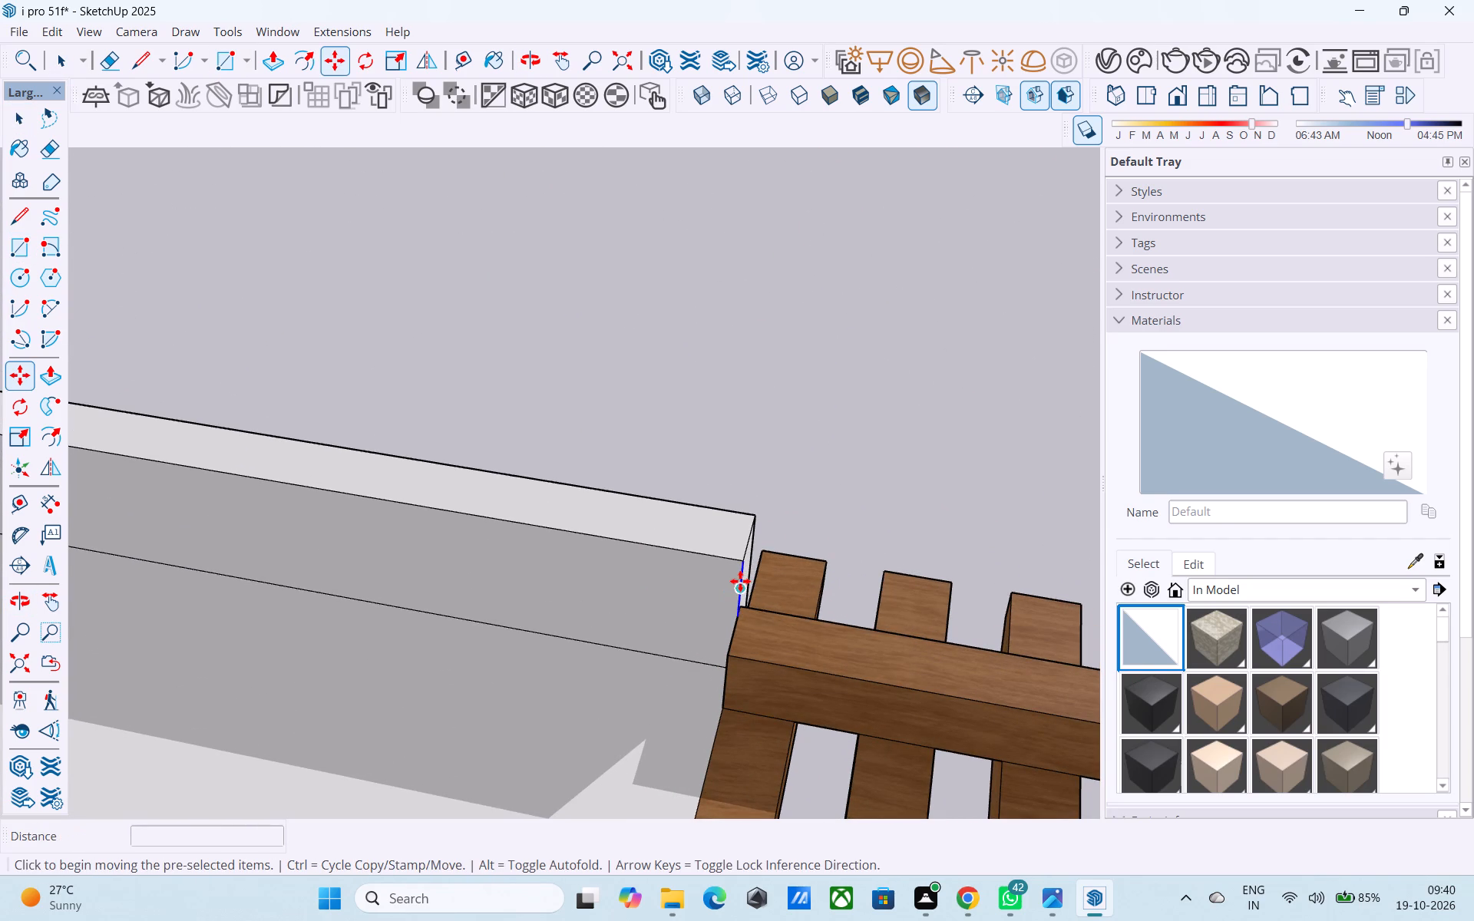
click(739, 557)
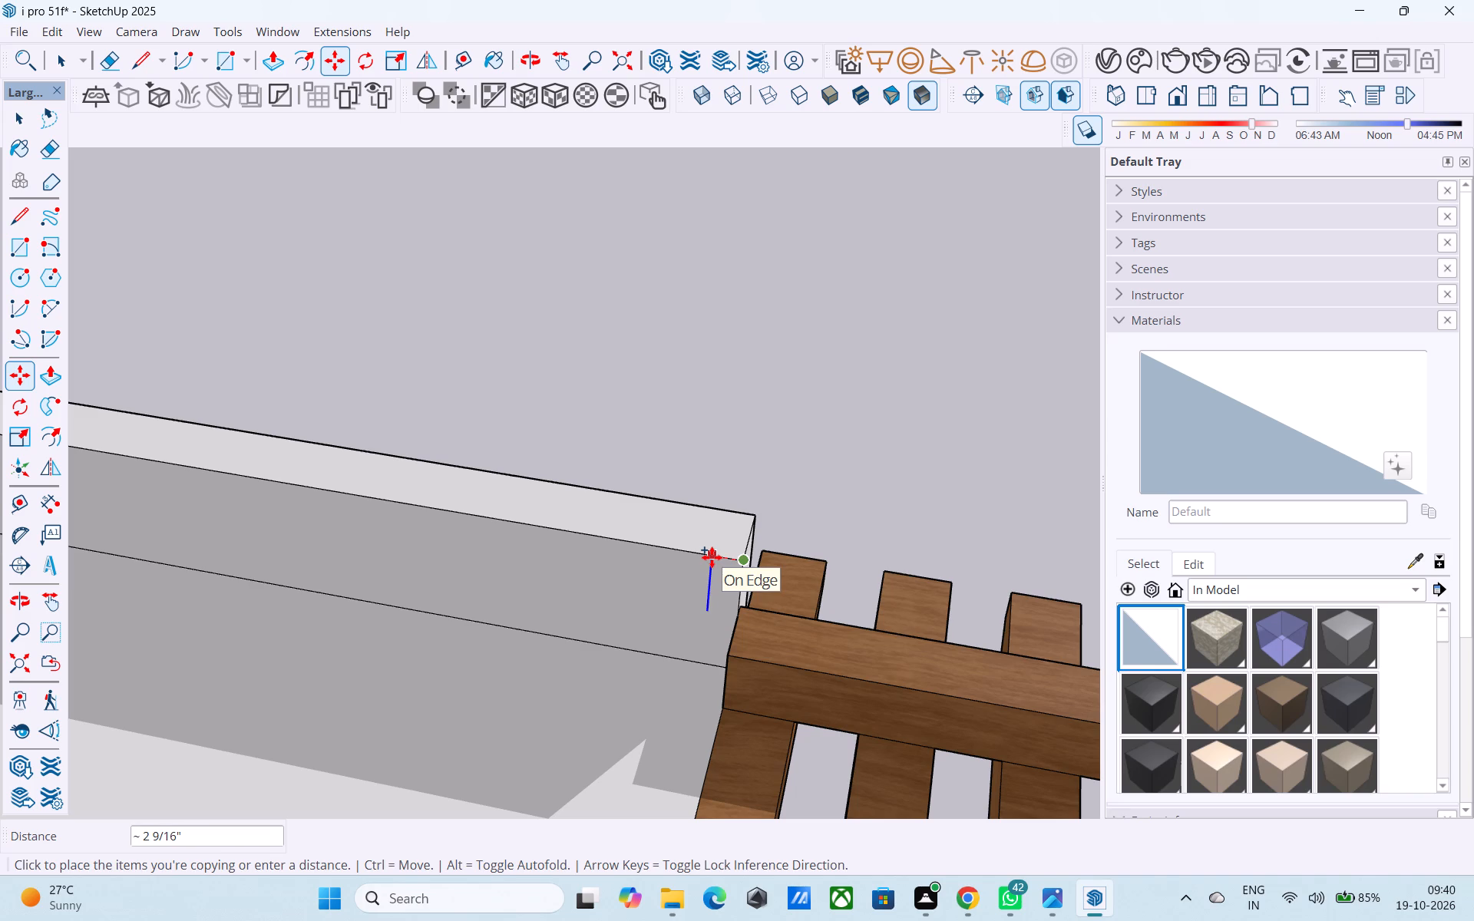
text(3")
key(Return)
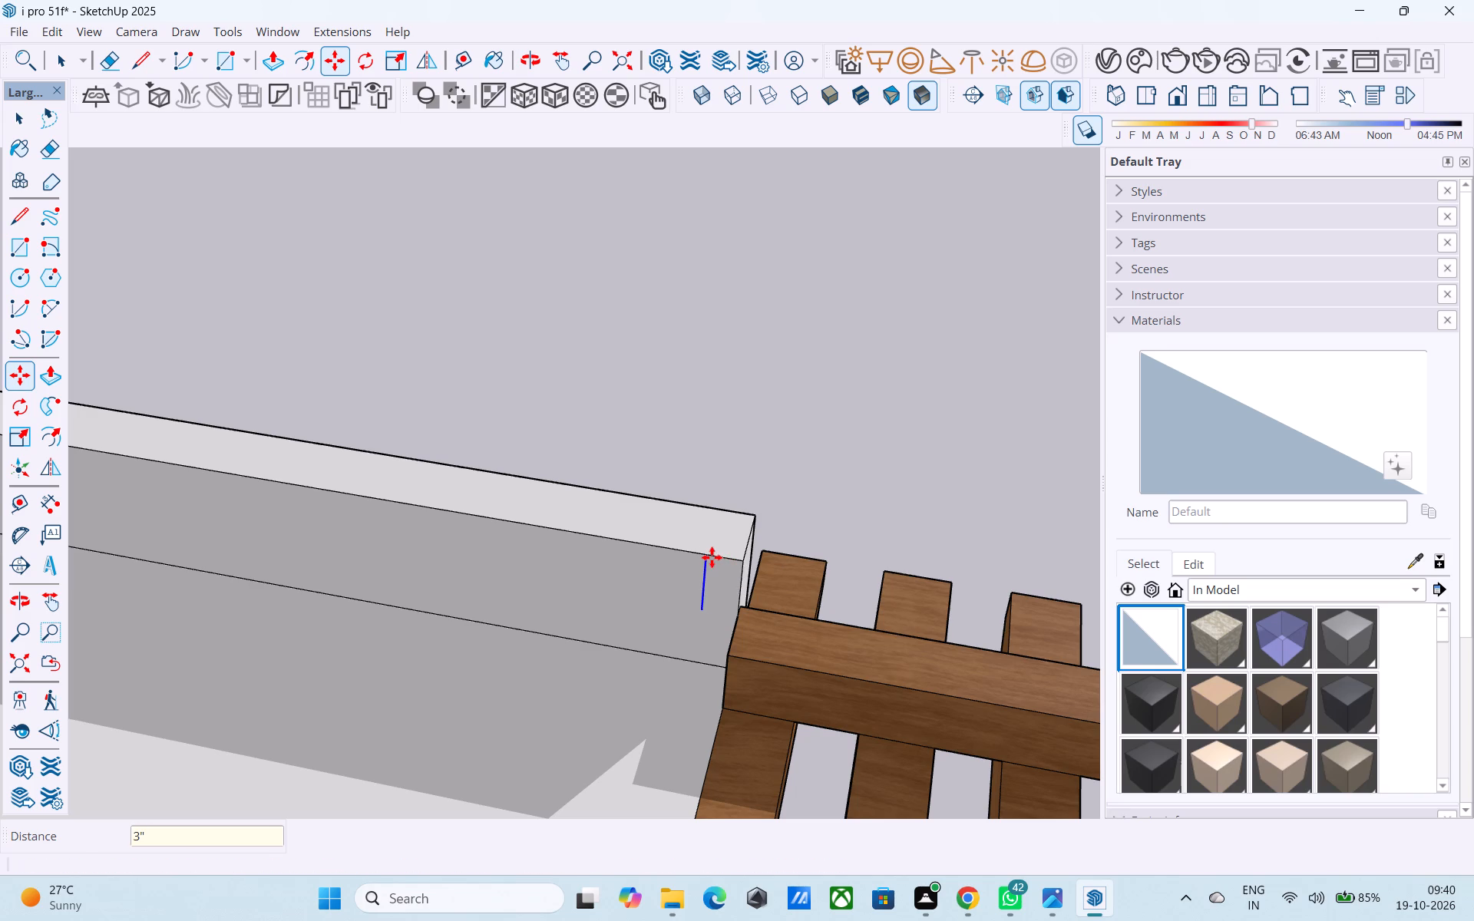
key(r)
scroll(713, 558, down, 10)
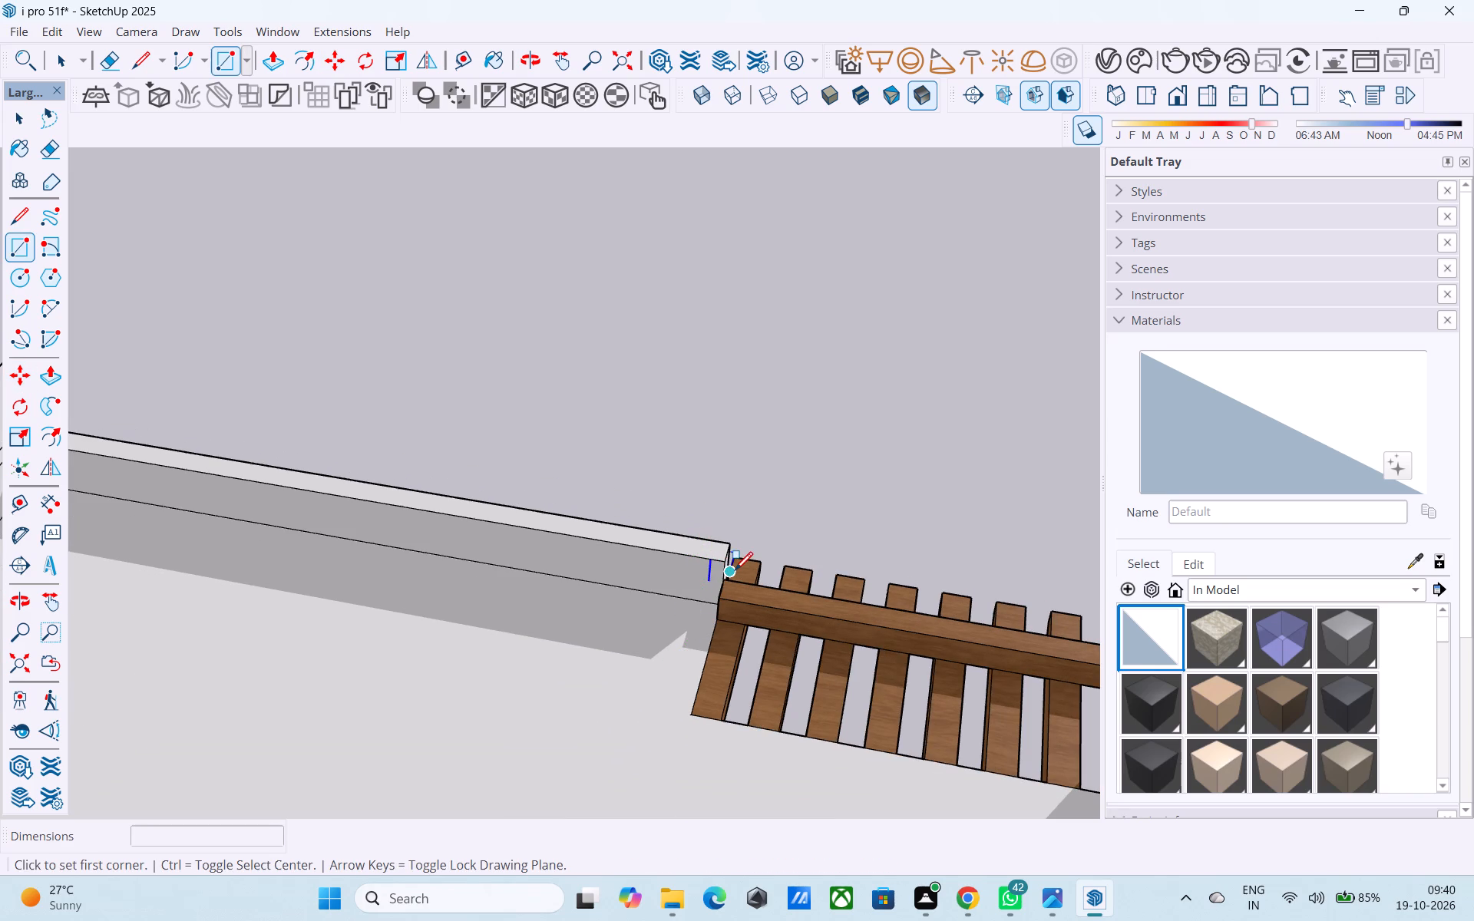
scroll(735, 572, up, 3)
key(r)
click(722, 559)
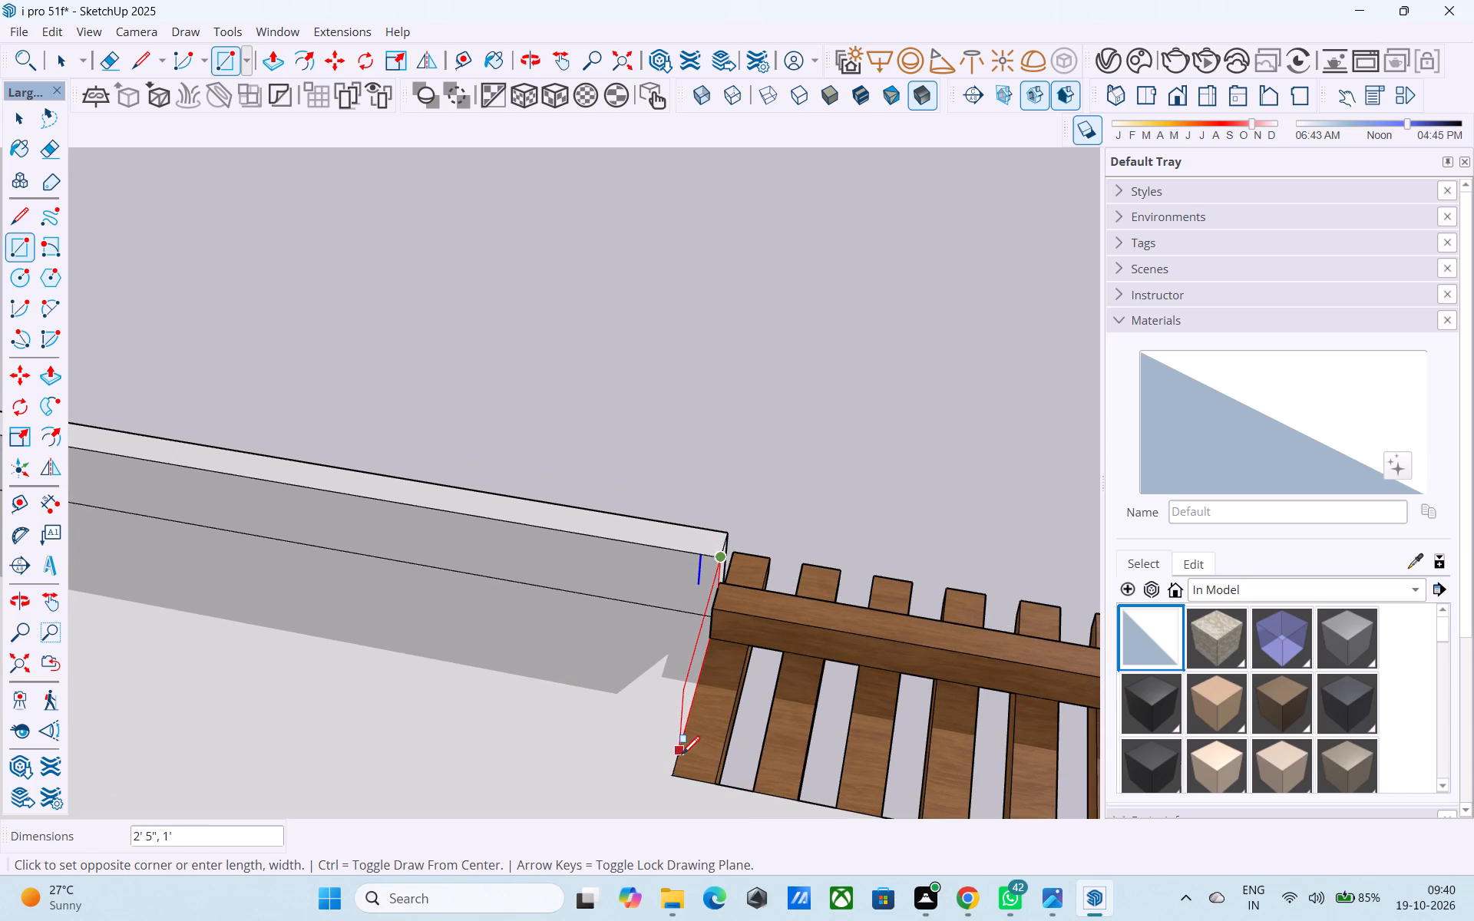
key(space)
Draw a line down from the copied edge to close off a narrow strip on the long parapet's inner face beside the pergola.
middle_drag(666, 651, 716, 637)
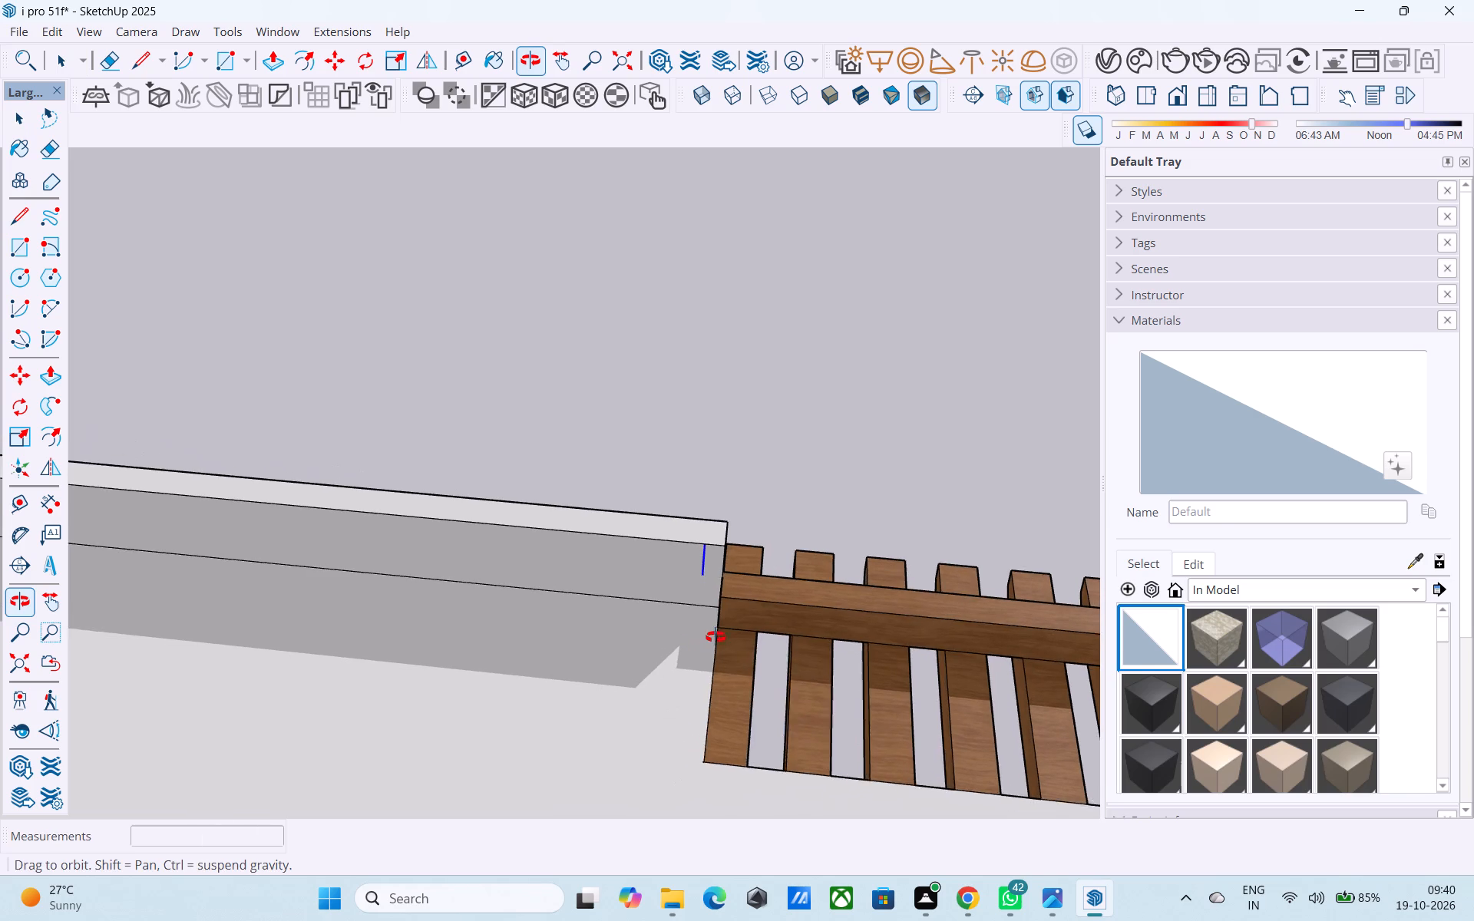
middle_drag(716, 637, 724, 637)
key(l)
click(708, 563)
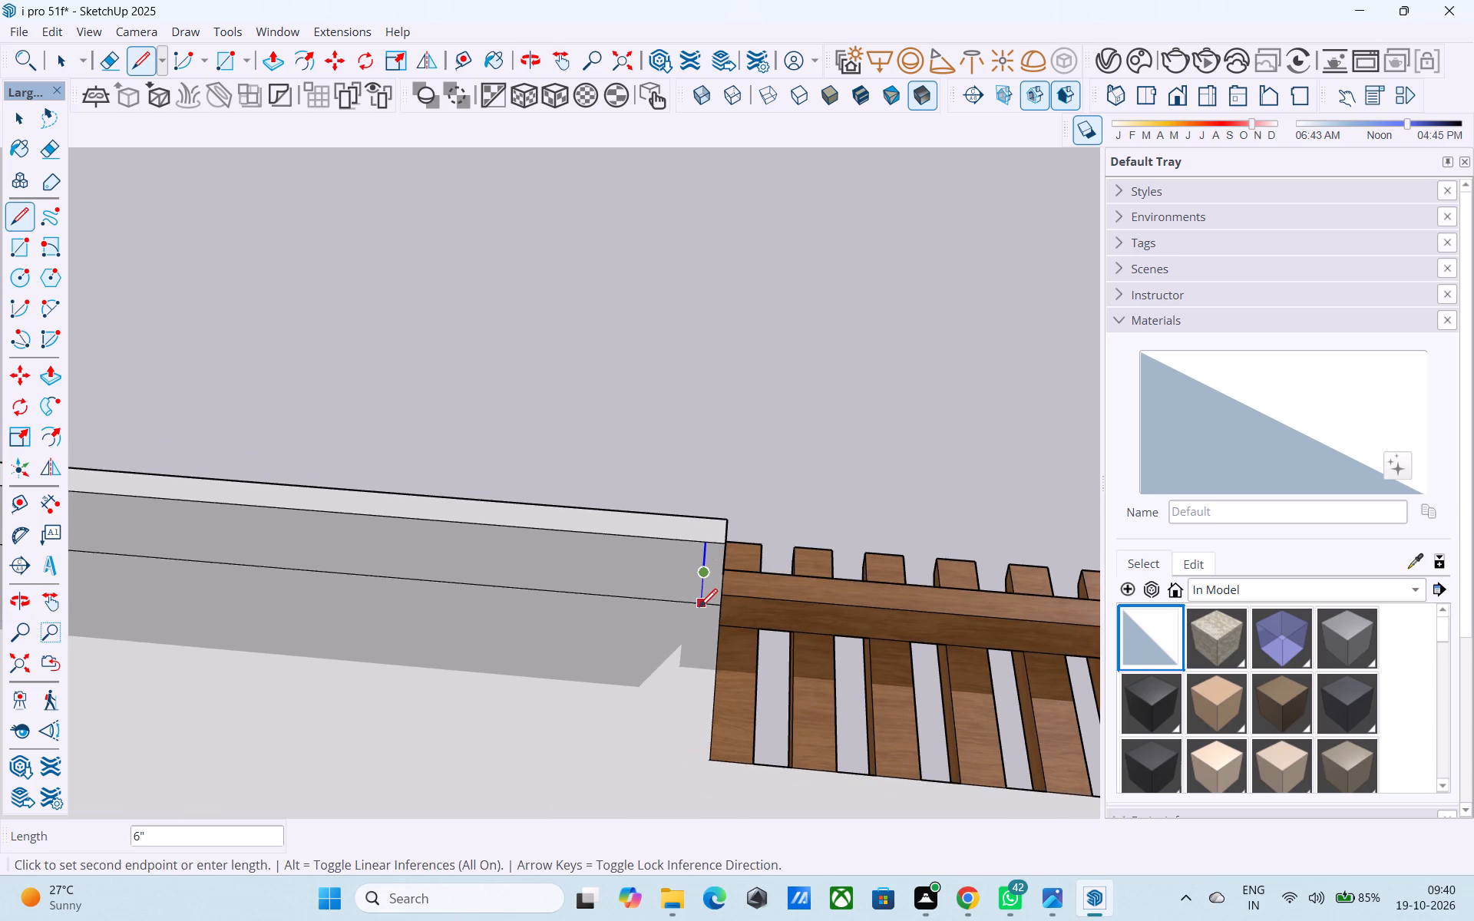
click(699, 609)
key(space)
Pull the narrow strip inward along the pergola's end by 4 3/4" and a further 2' 4 1/8" or so to form a return parapet.
click(715, 575)
key(p)
click(715, 575)
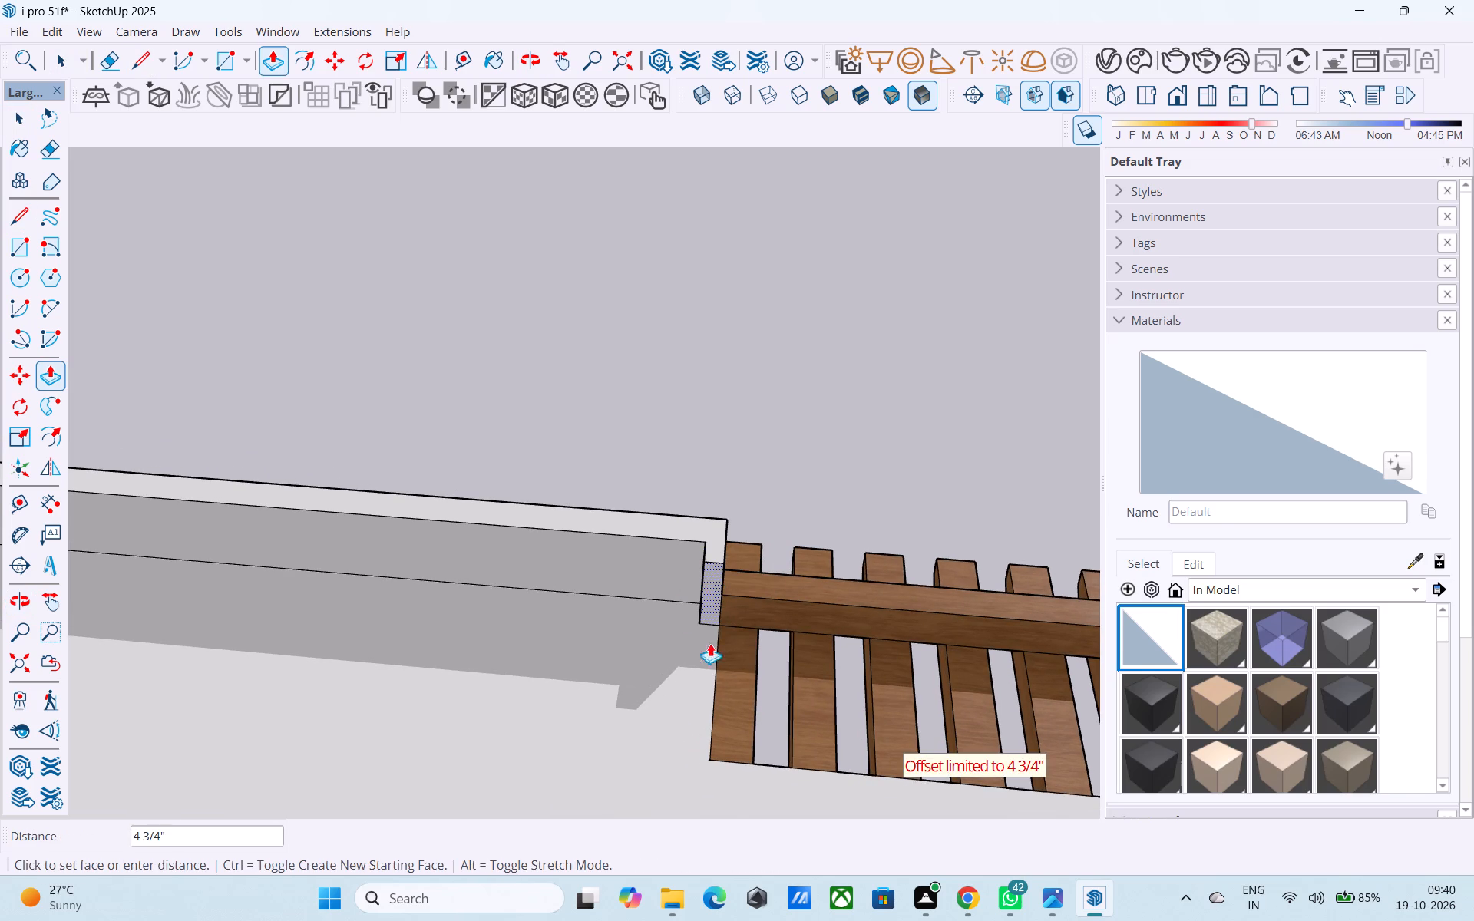
click(696, 739)
click(705, 563)
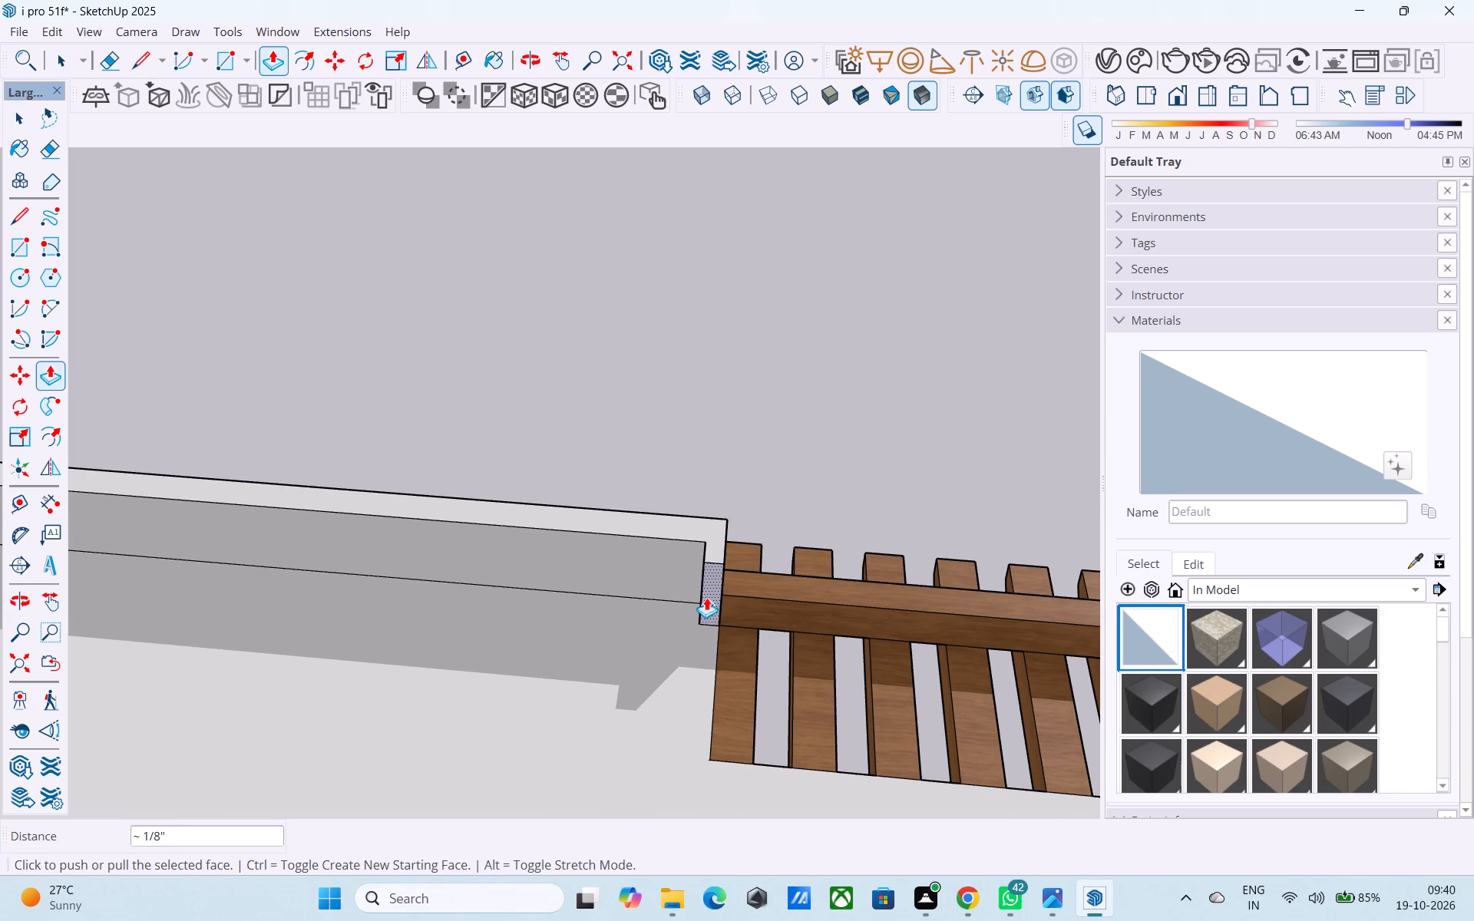
click(706, 575)
click(766, 764)
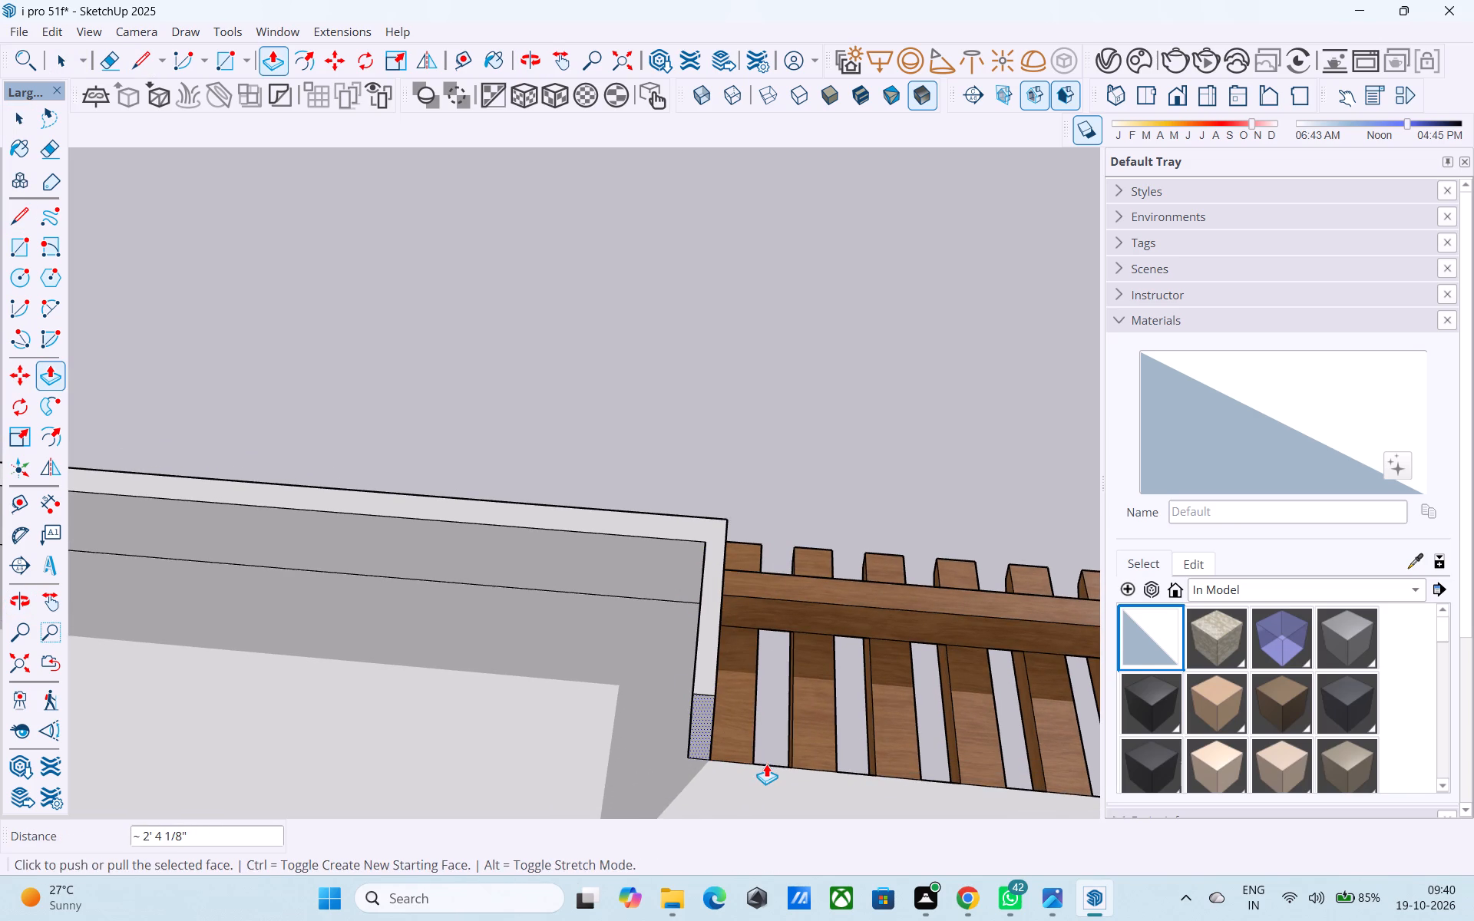
key(space)
middle_drag(706, 704, 702, 733)
scroll(703, 730, down, 7)
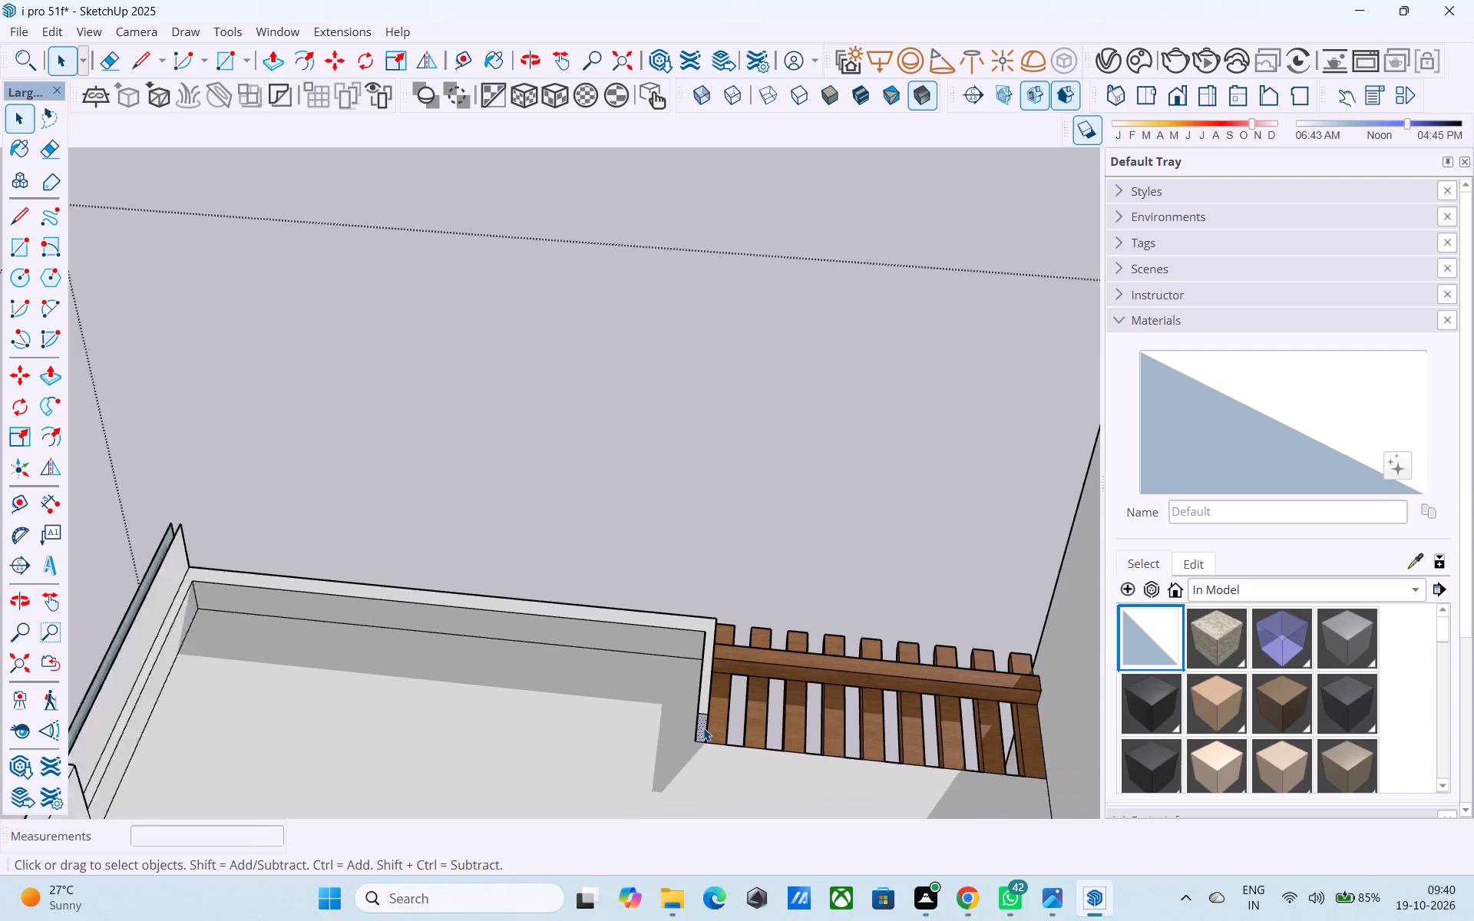
Raise a 1.5' vertical line at the return parapet's outer corner and draw an upright rectangle along its pergola-side edge.
scroll(703, 728, down, 2)
scroll(703, 728, up, 5)
middle_drag(709, 643, 712, 585)
scroll(718, 579, up, 1)
middle_drag(718, 578, 692, 563)
scroll(719, 576, up, 4)
middle_drag(721, 573, 706, 563)
key(l)
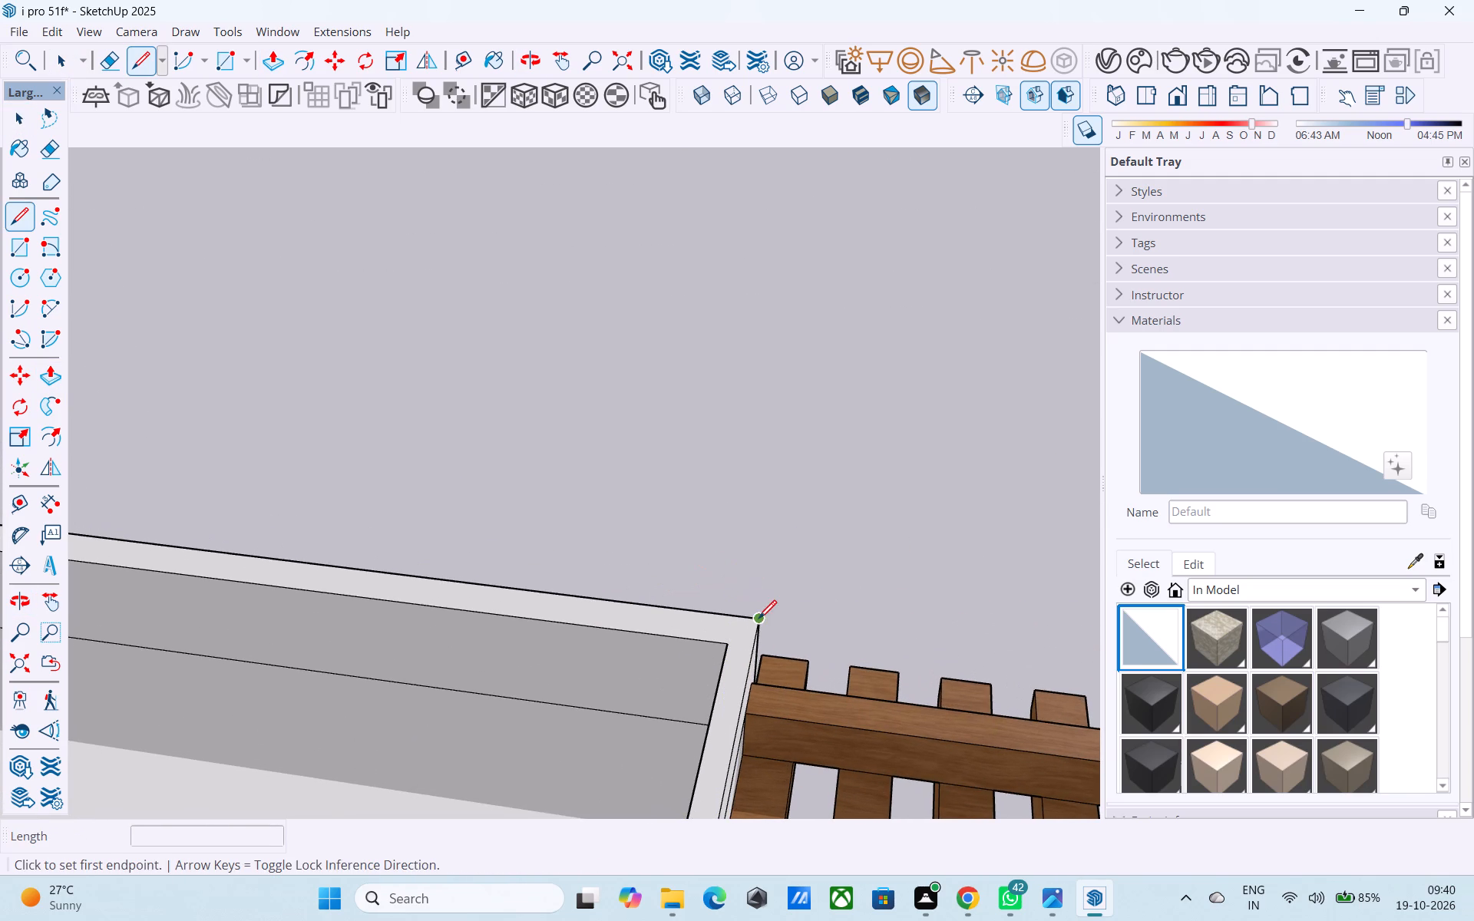
click(758, 620)
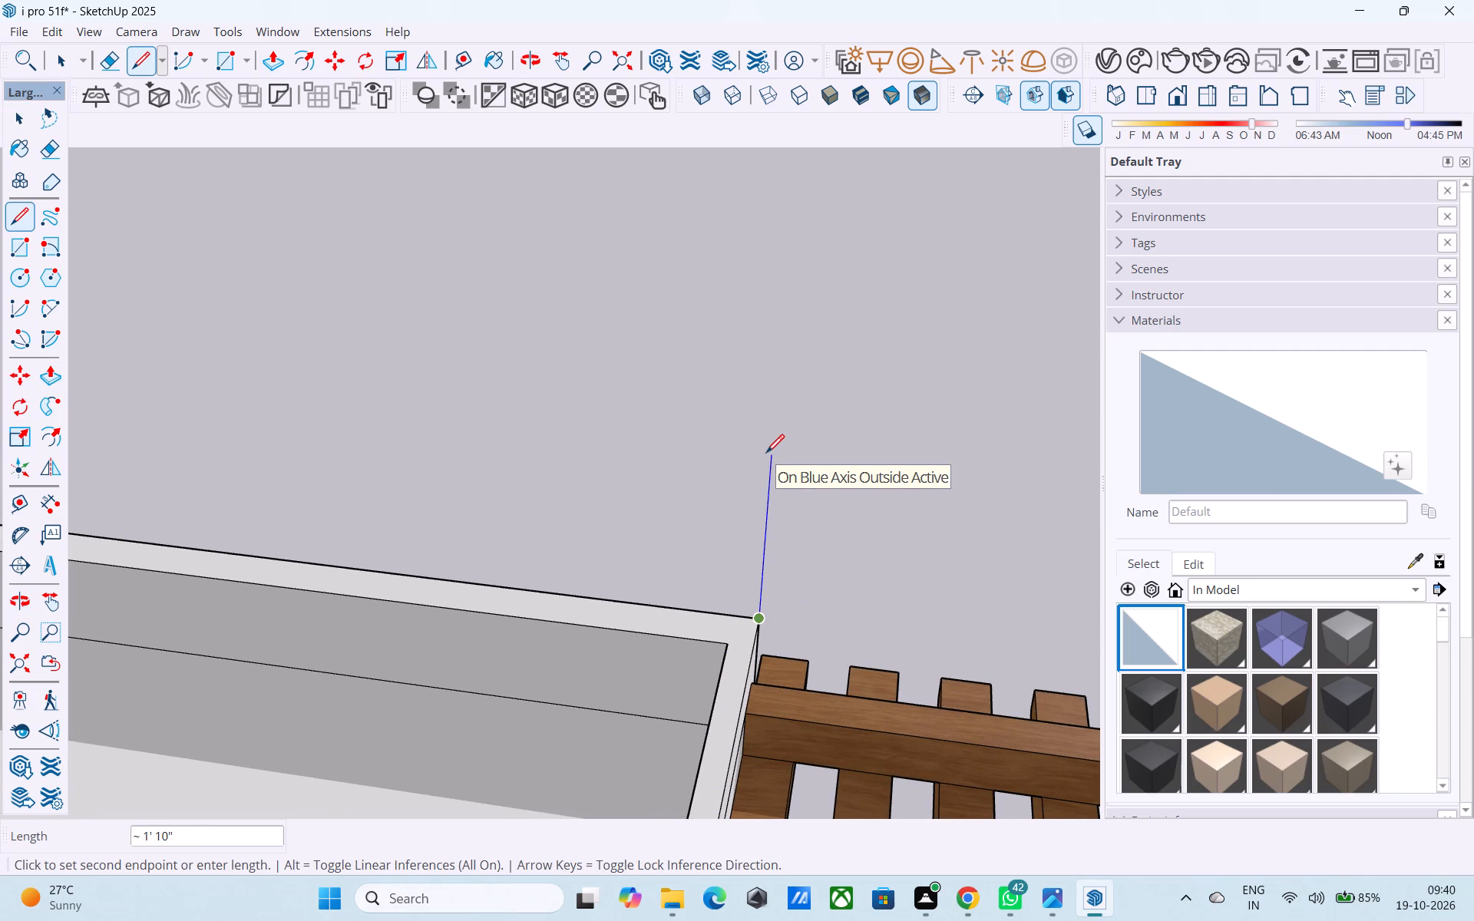
text(1.5')
key(Return)
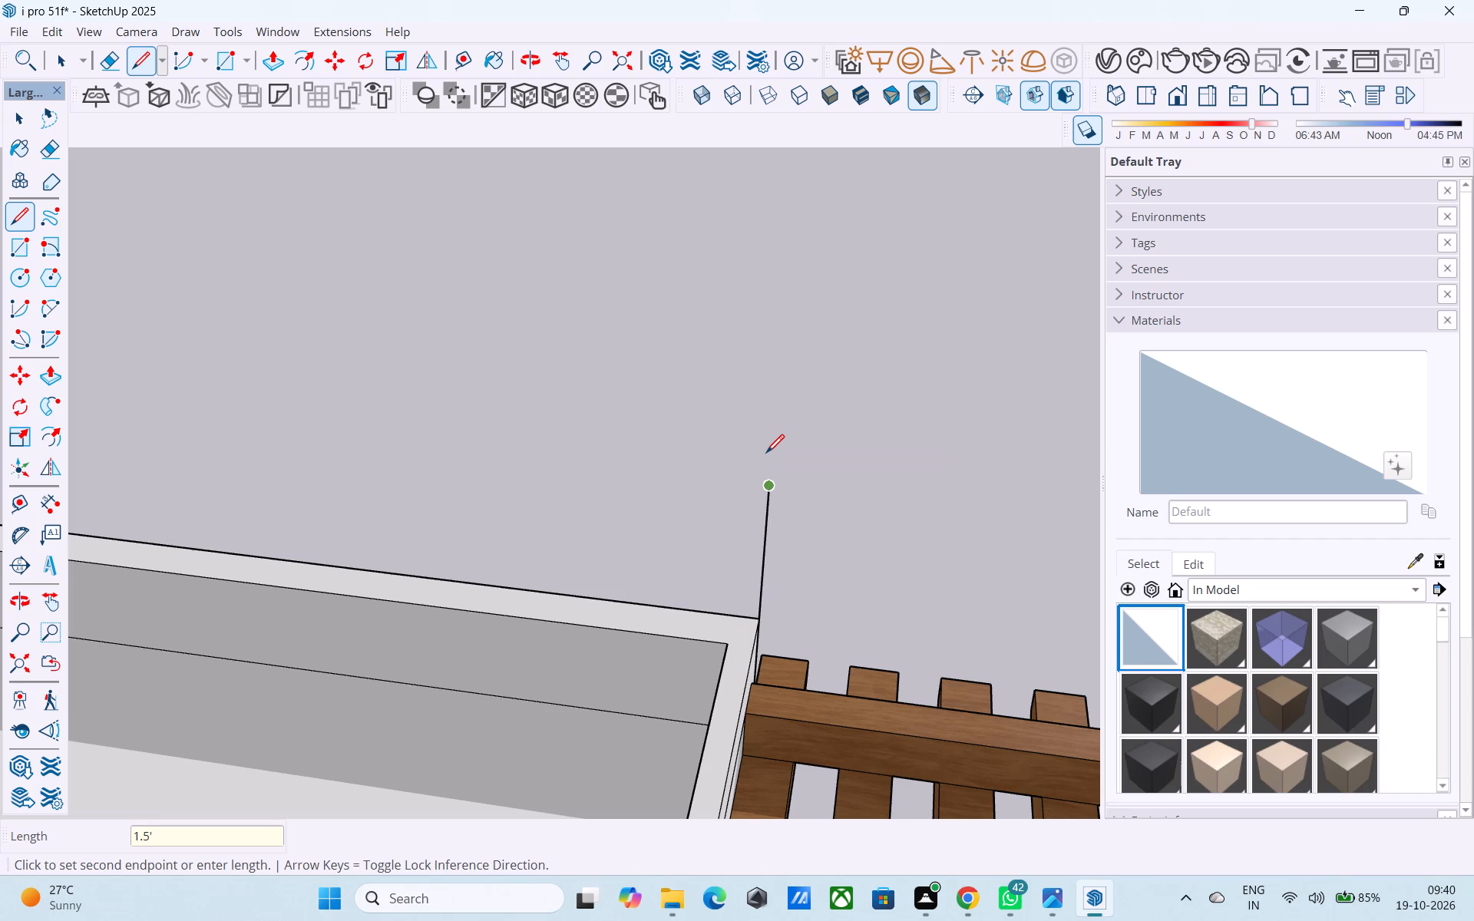
scroll(765, 432, down, 4)
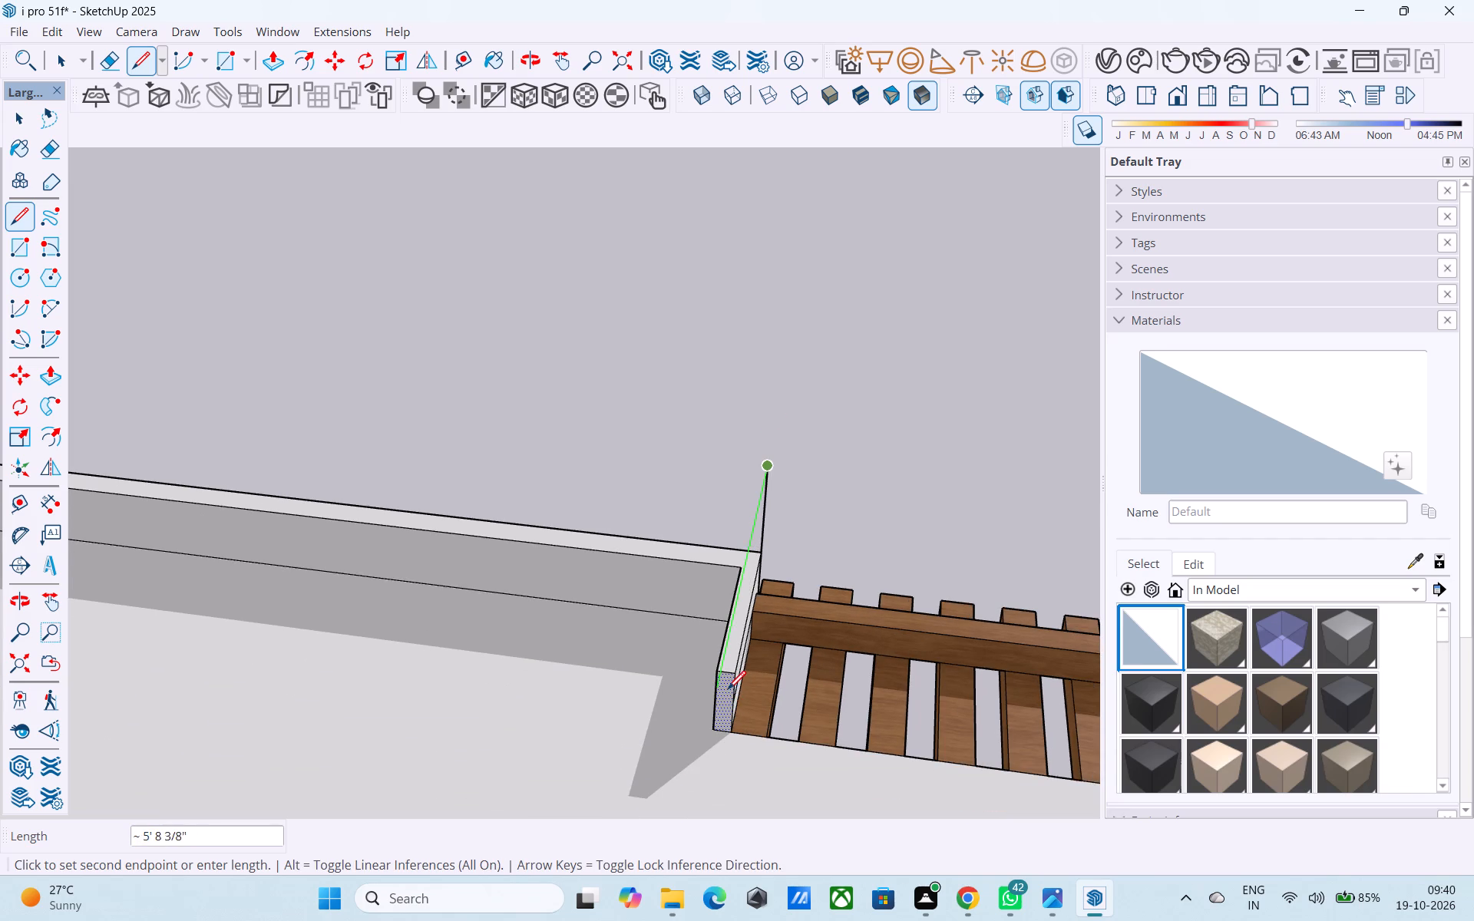
key(r)
click(768, 468)
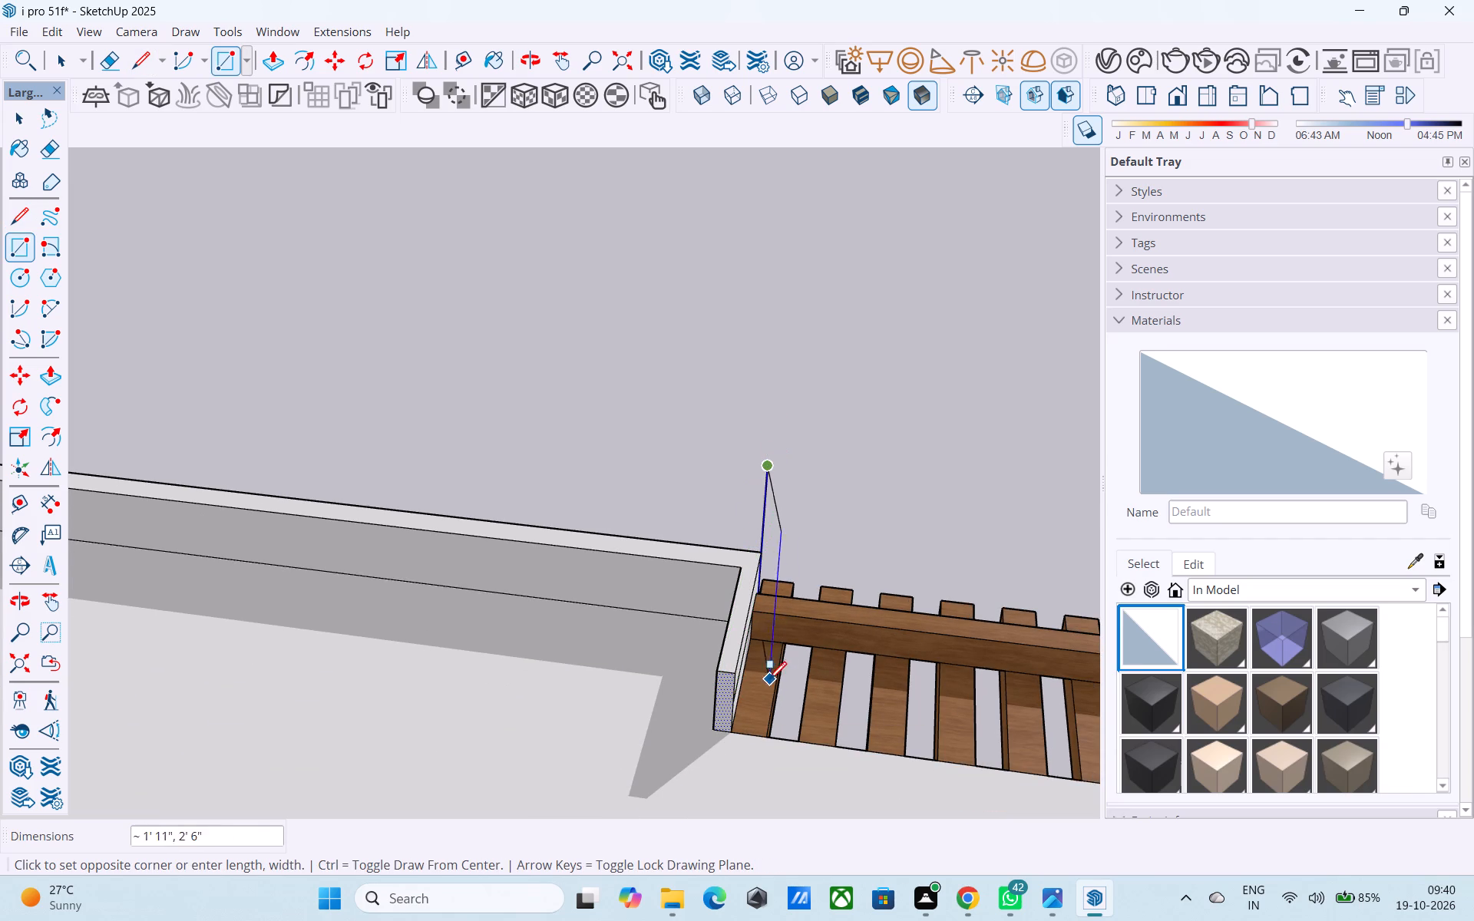
click(740, 668)
key(space)
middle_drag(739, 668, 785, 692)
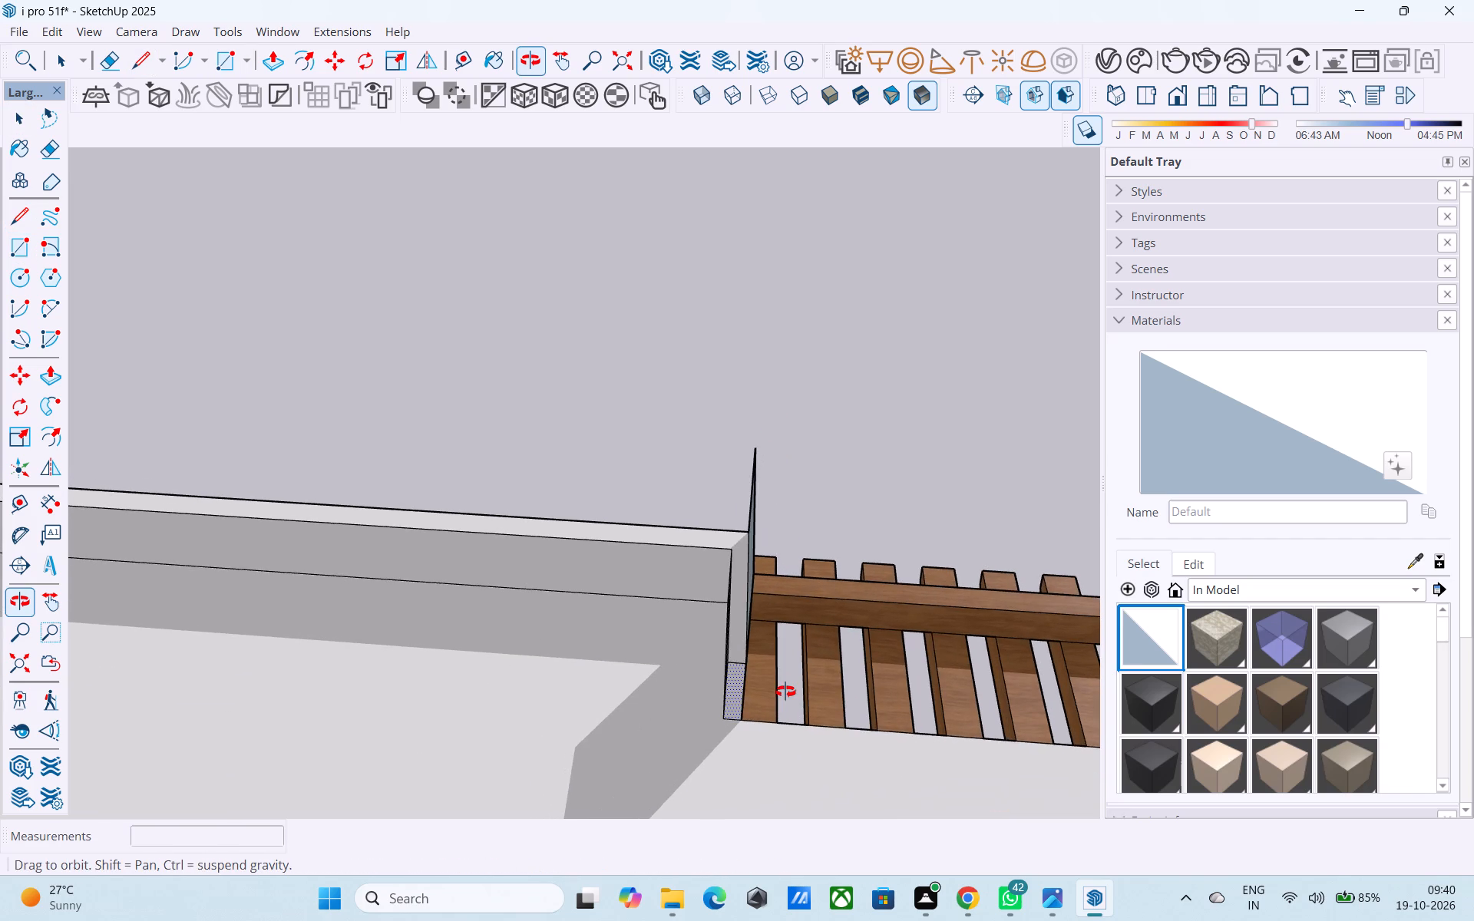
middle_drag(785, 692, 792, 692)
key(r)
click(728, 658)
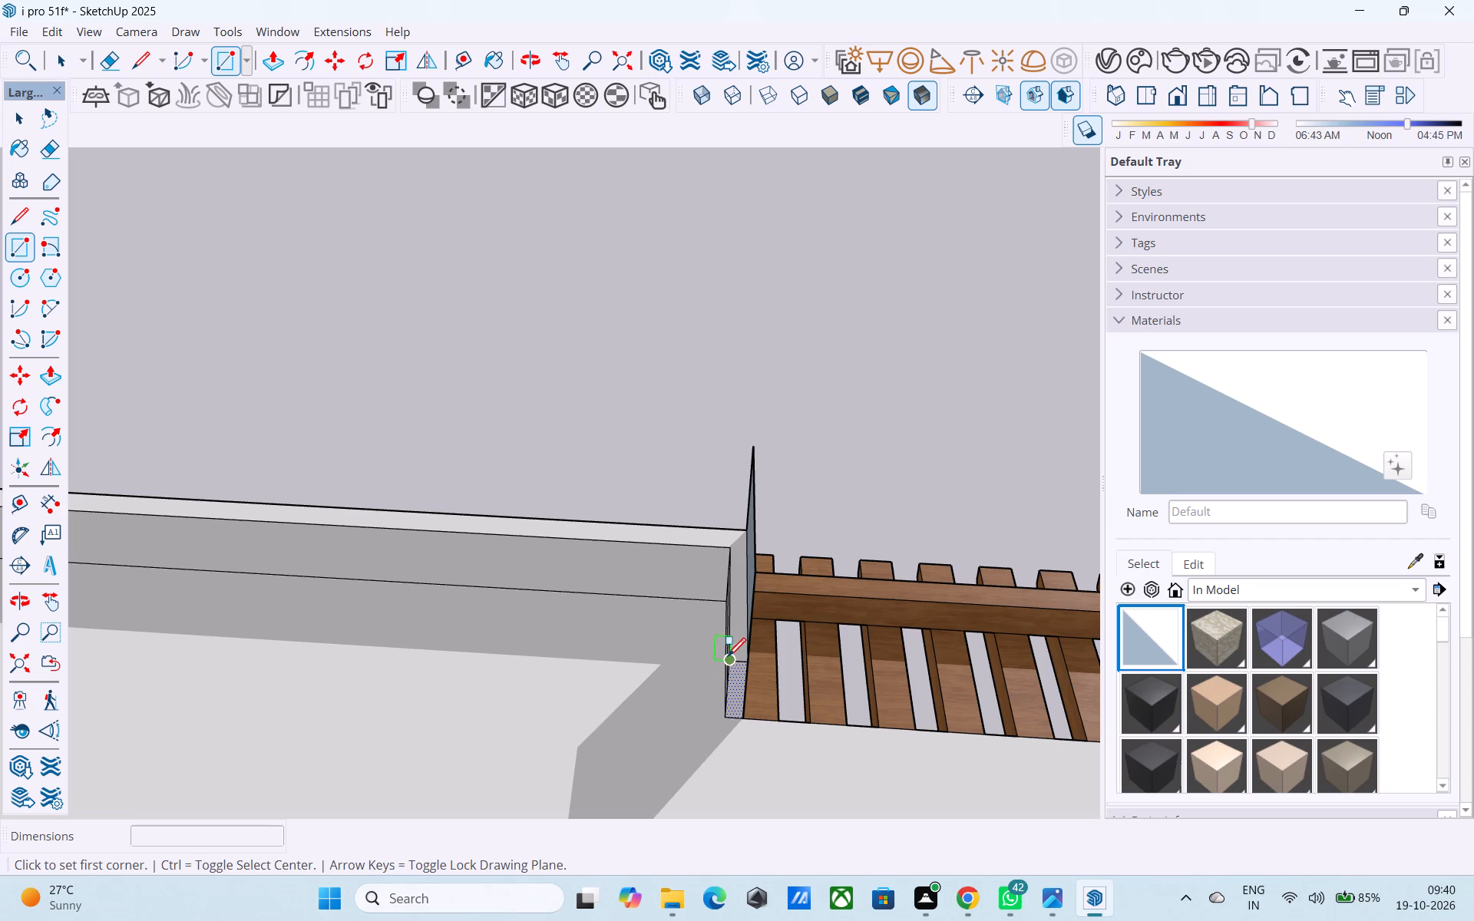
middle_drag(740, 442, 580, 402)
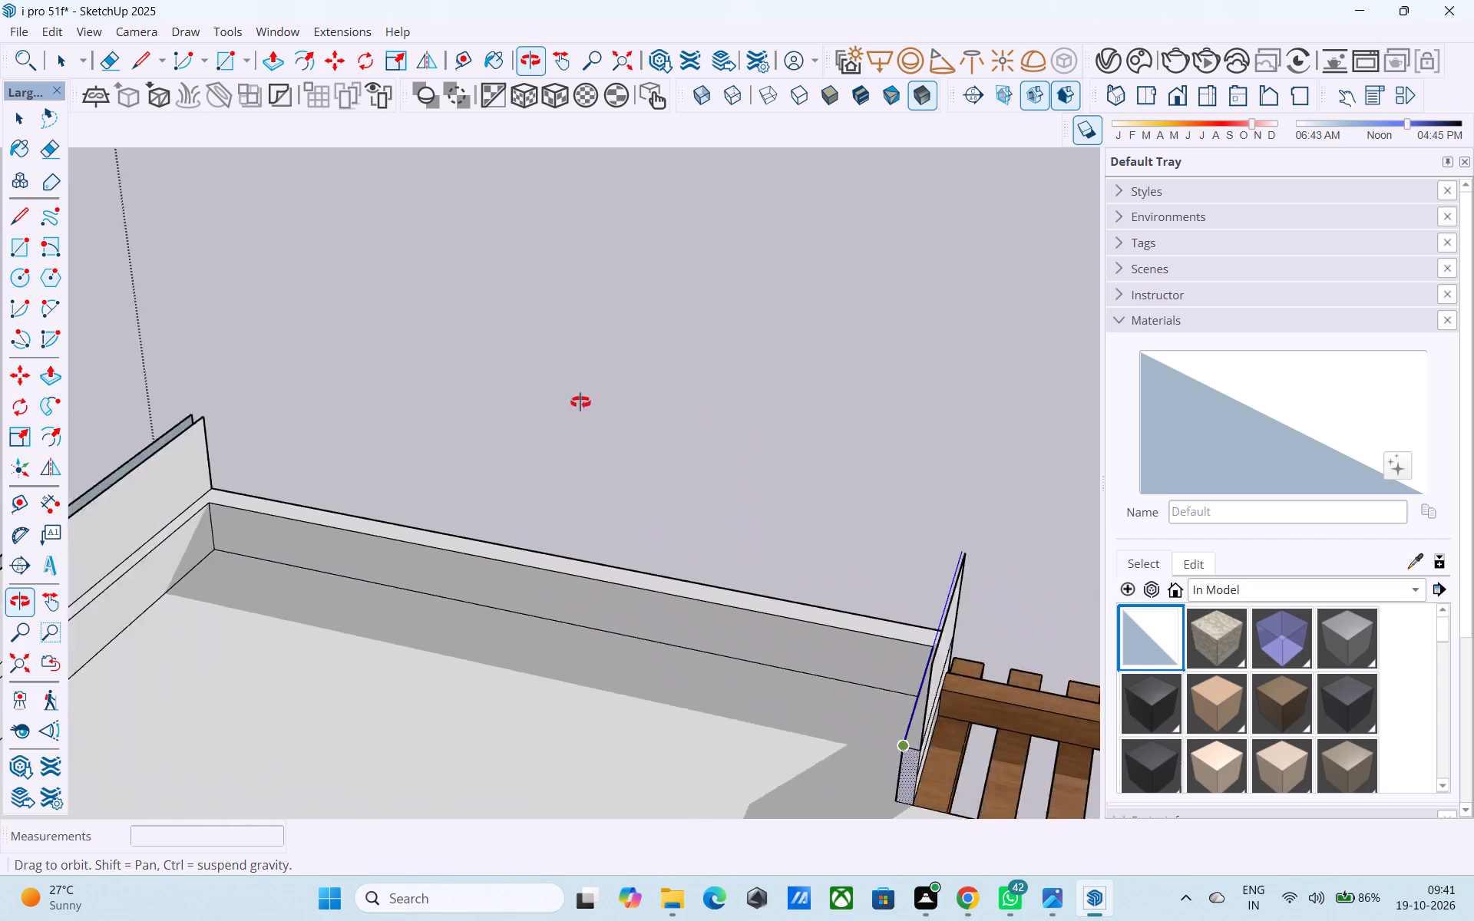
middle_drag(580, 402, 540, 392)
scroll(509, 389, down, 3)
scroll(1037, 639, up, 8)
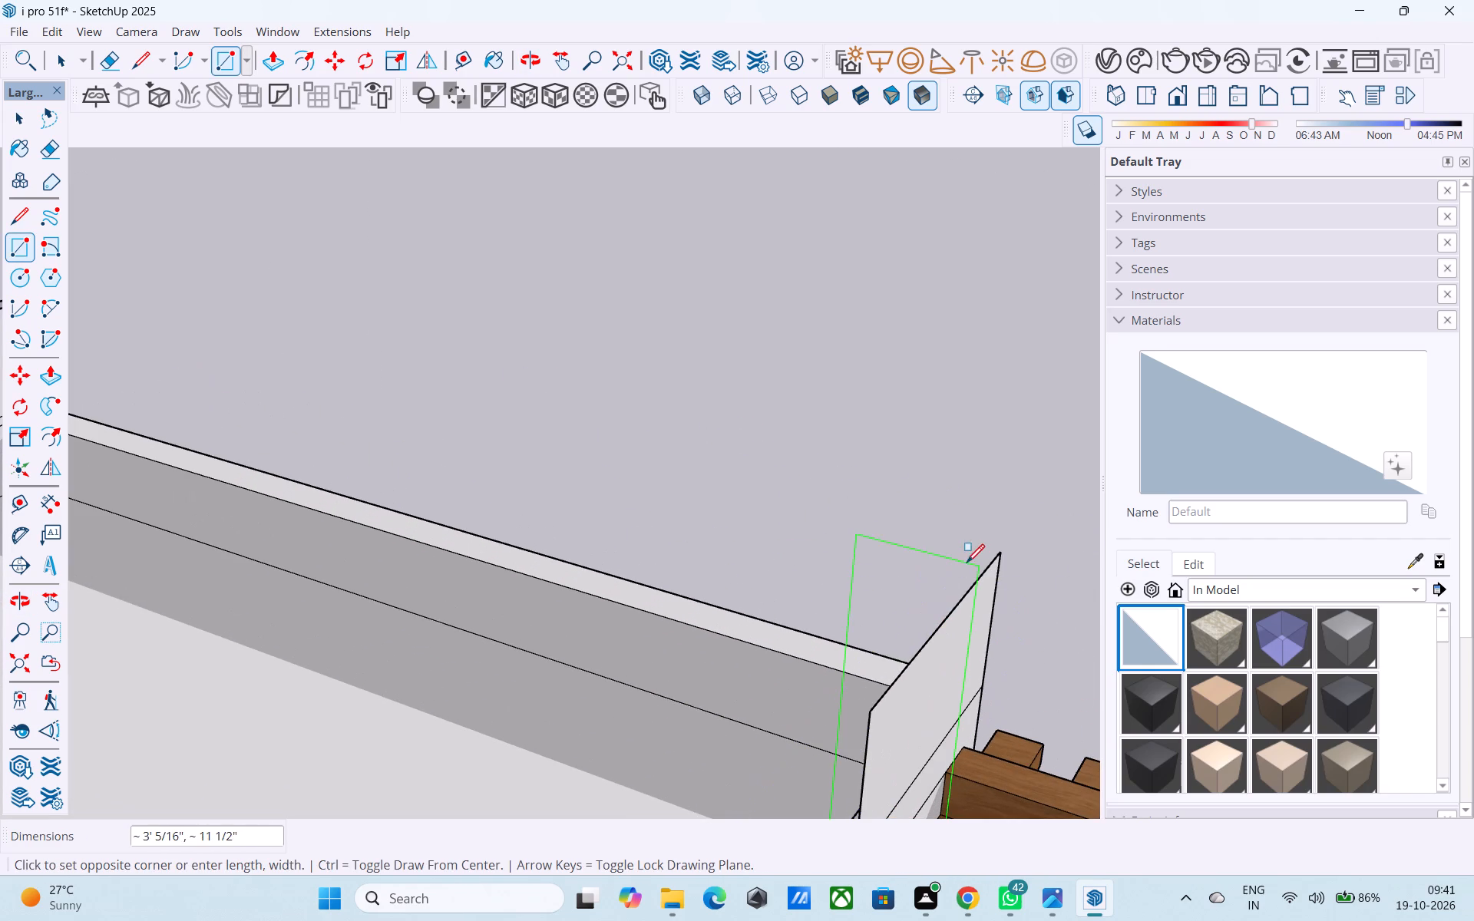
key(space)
Draw a 3" line from the upright face's top outer corner and a second parallel upright rectangle along the return's inner edge.
key(l)
click(993, 556)
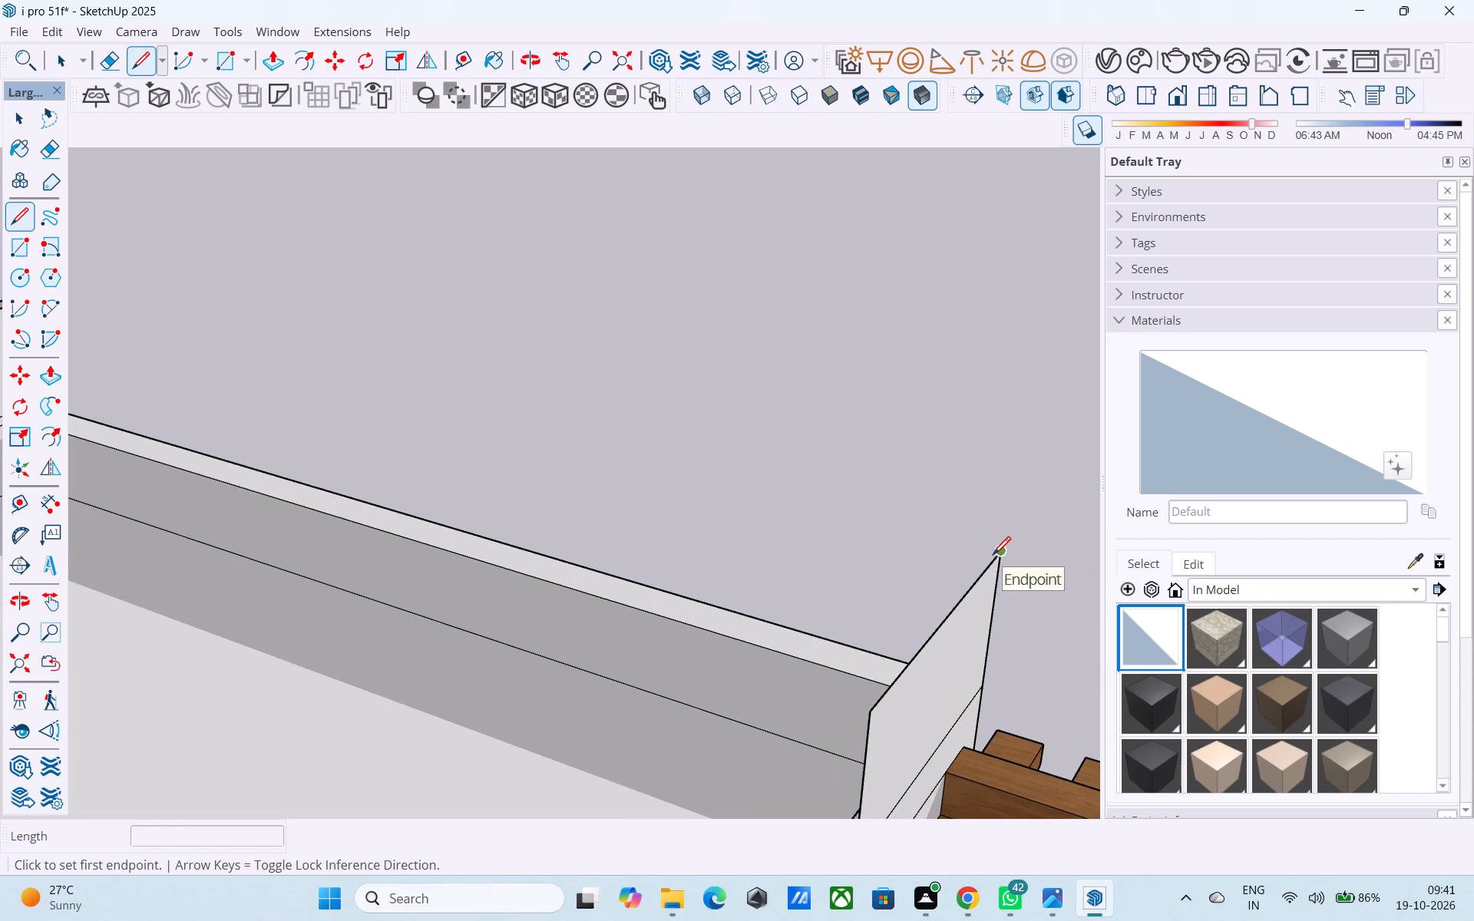
text(3")
key(Return)
key(r)
click(976, 547)
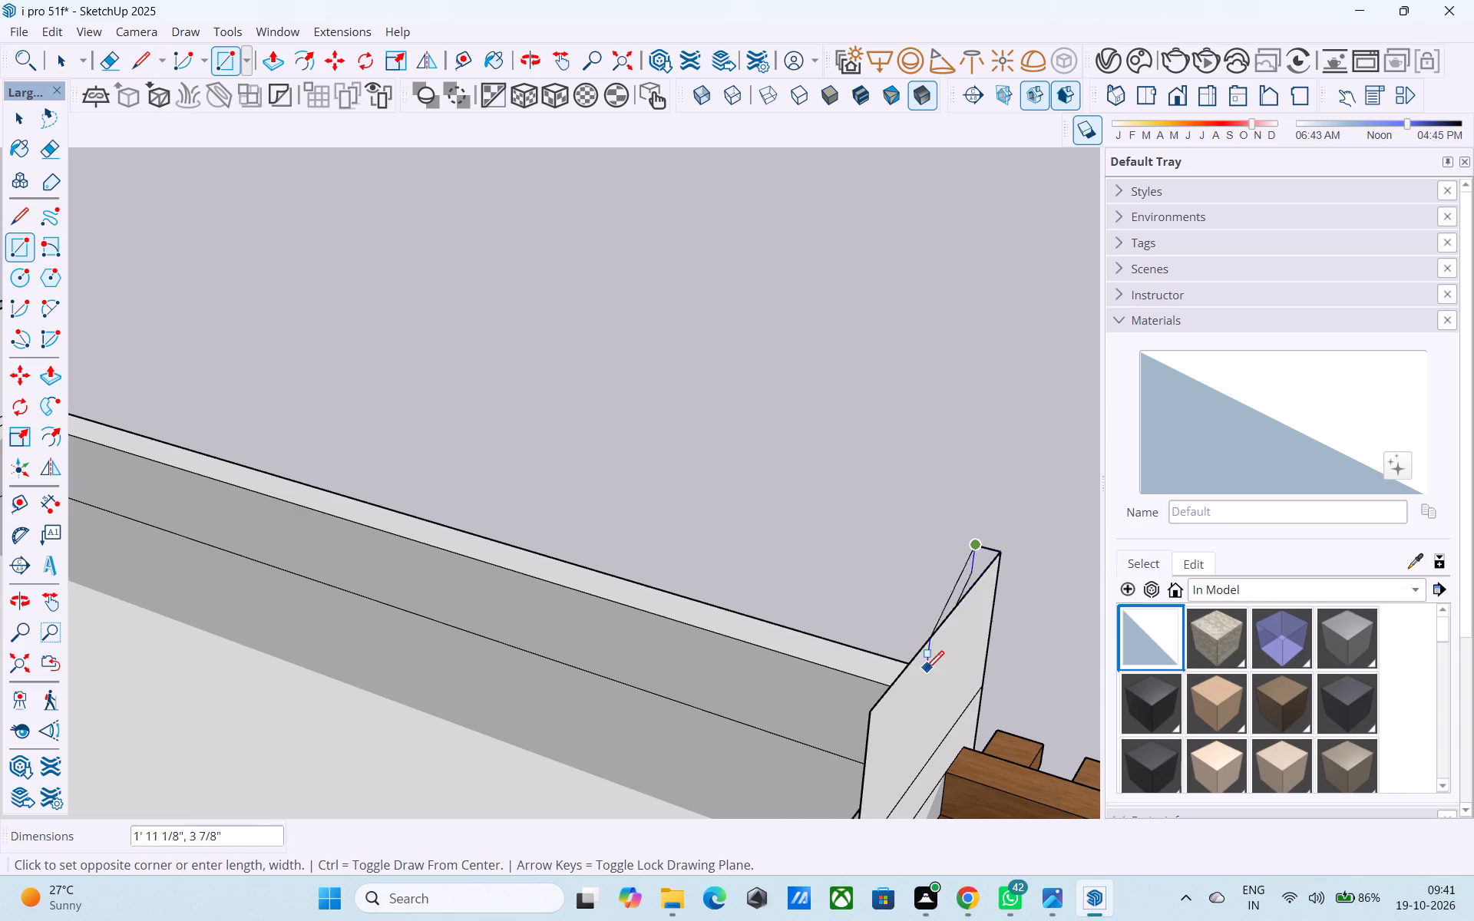
scroll(925, 671, down, 3)
middle_drag(911, 689, 964, 662)
click(873, 803)
key(space)
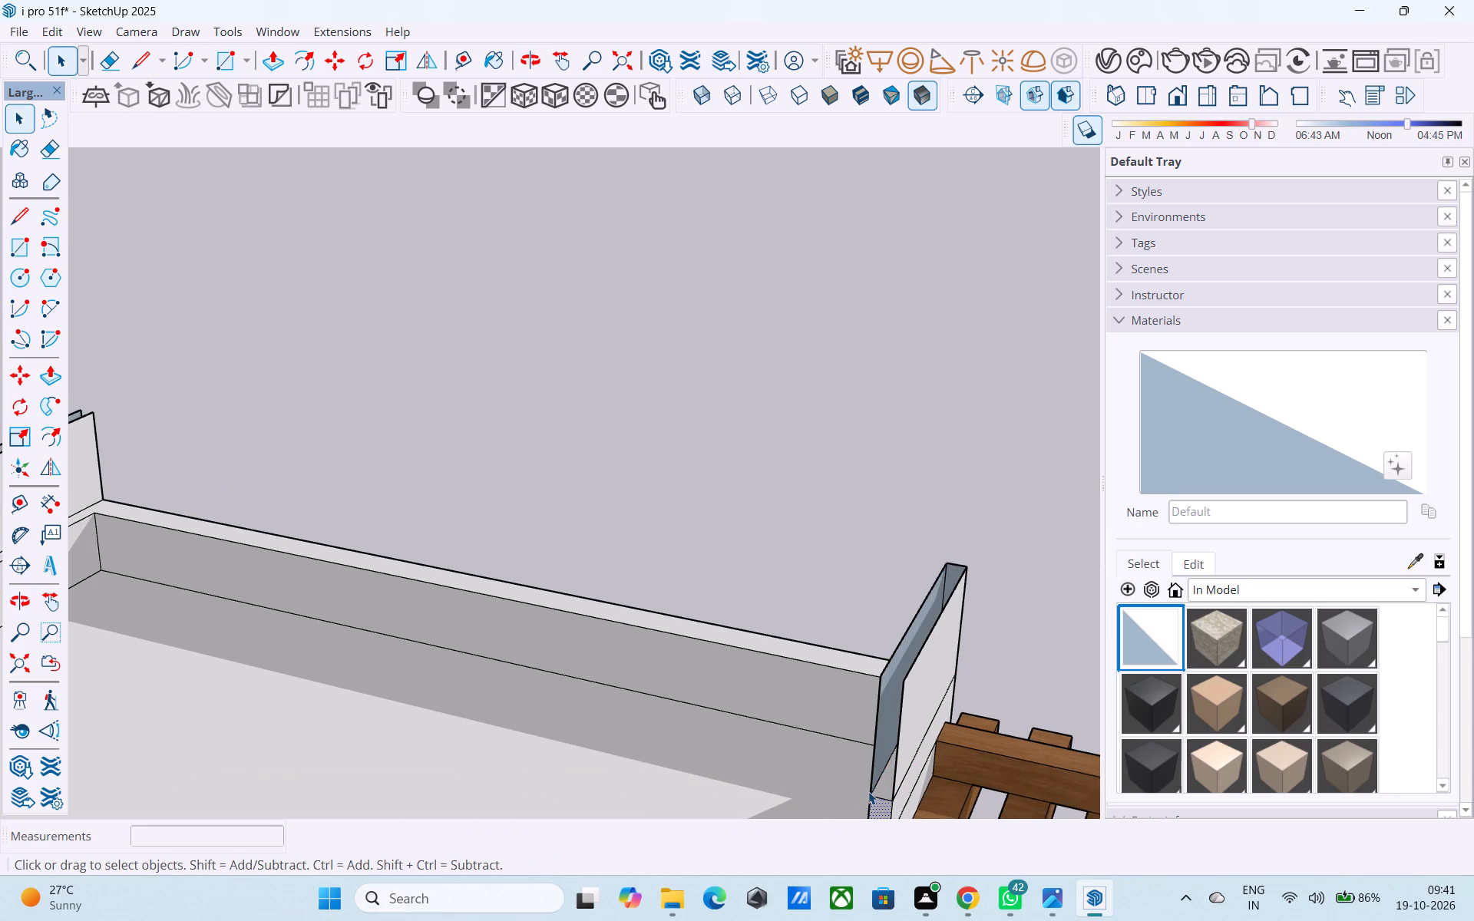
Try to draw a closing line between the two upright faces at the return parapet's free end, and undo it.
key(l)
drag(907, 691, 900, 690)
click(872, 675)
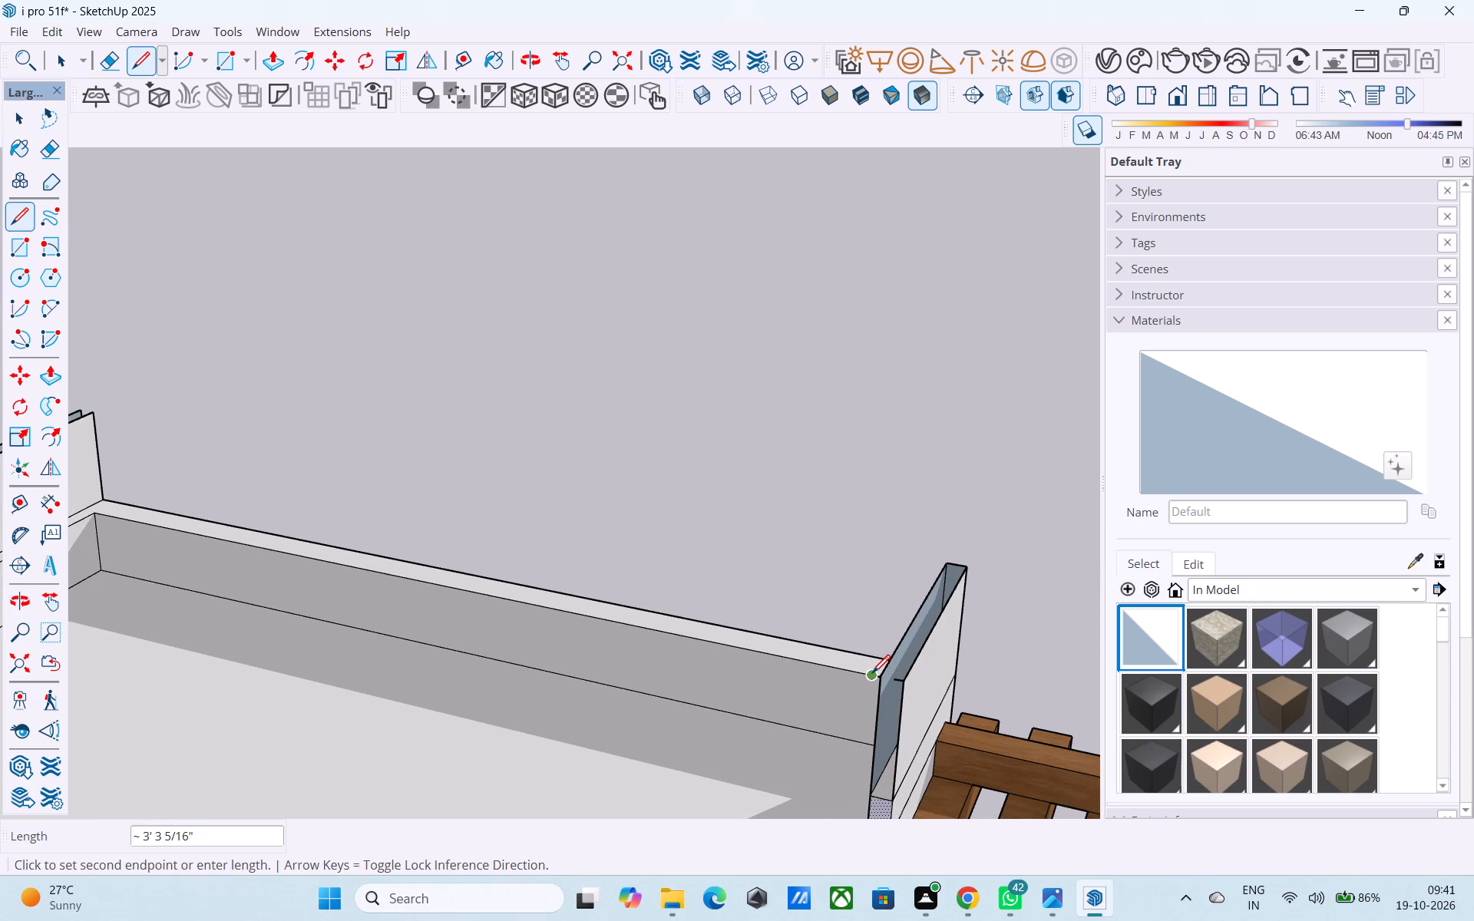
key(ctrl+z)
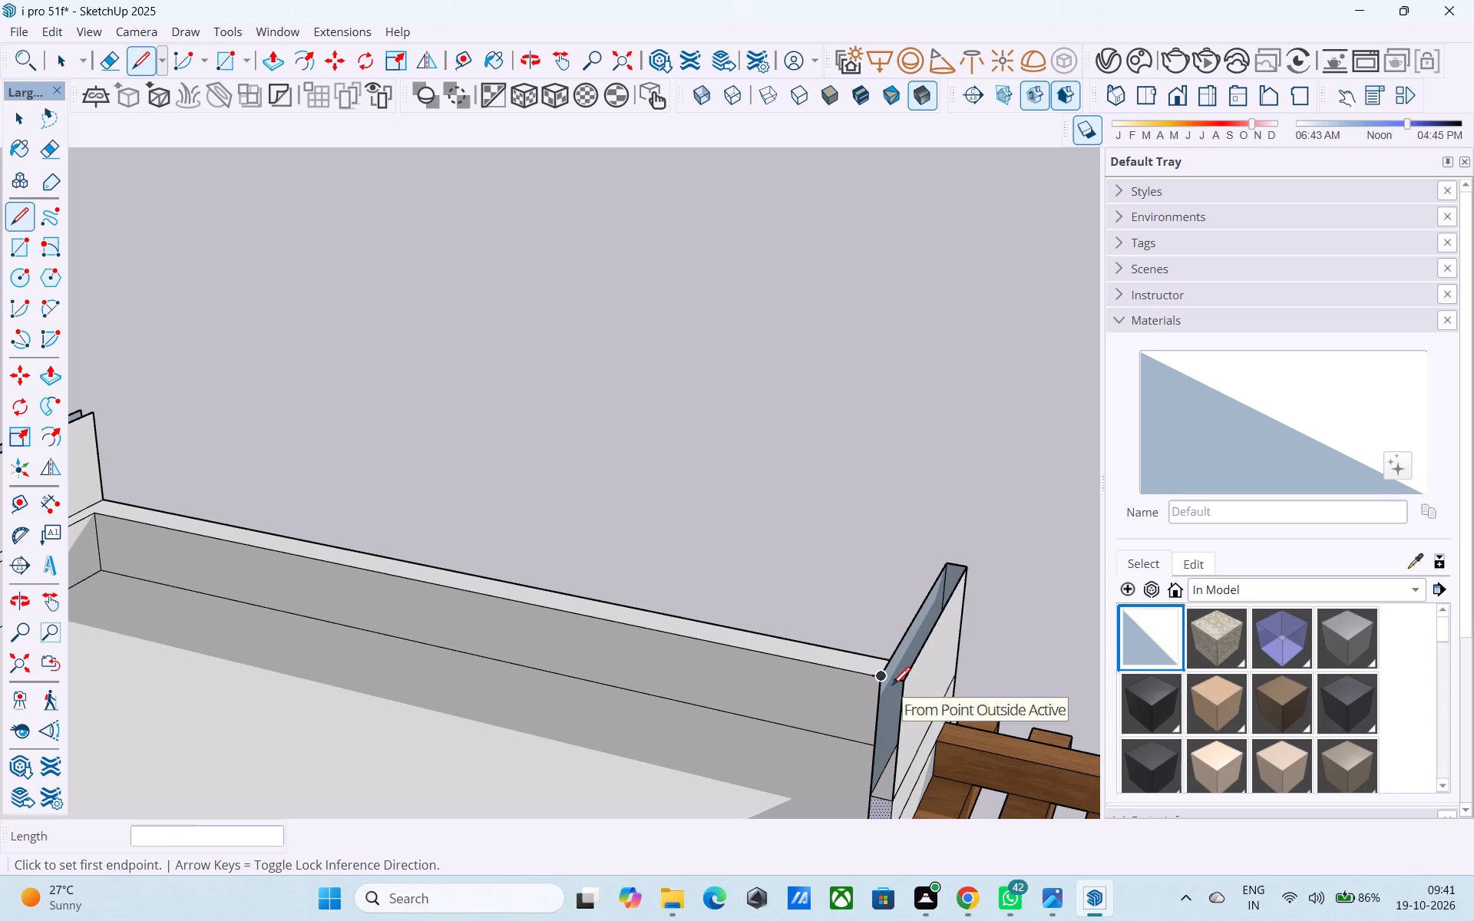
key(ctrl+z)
Draw a short line joining the two upright faces at the return parapet's free end to close its top and end.
click(907, 685)
click(882, 683)
key(space)
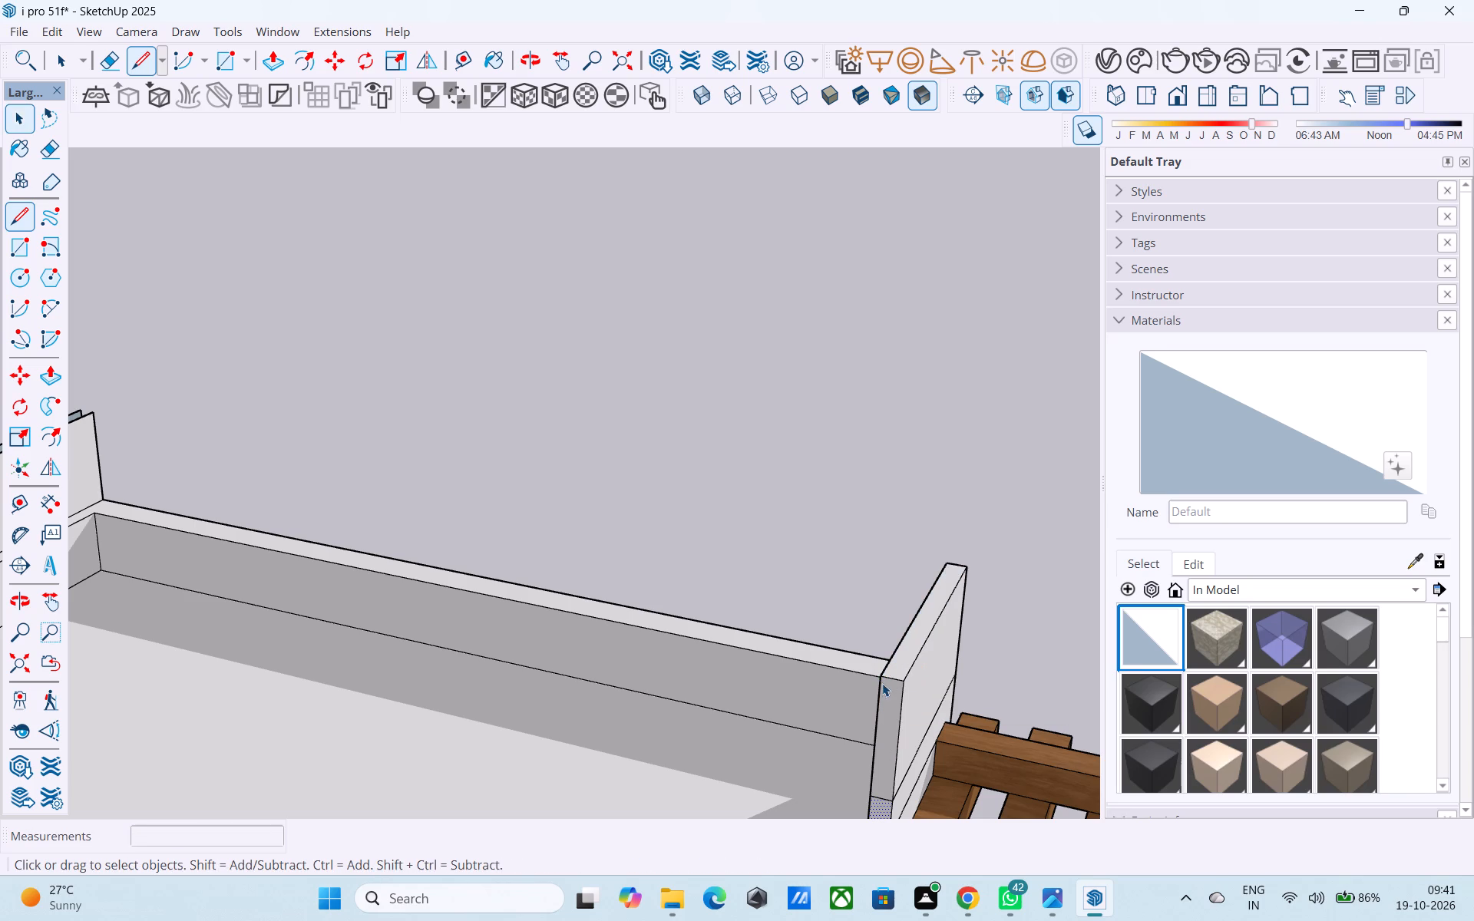
Draw a short line across the outer top corner of the low parapet's two upright faces to close their top and end.
scroll(892, 745, down, 4)
middle_drag(884, 754, 808, 815)
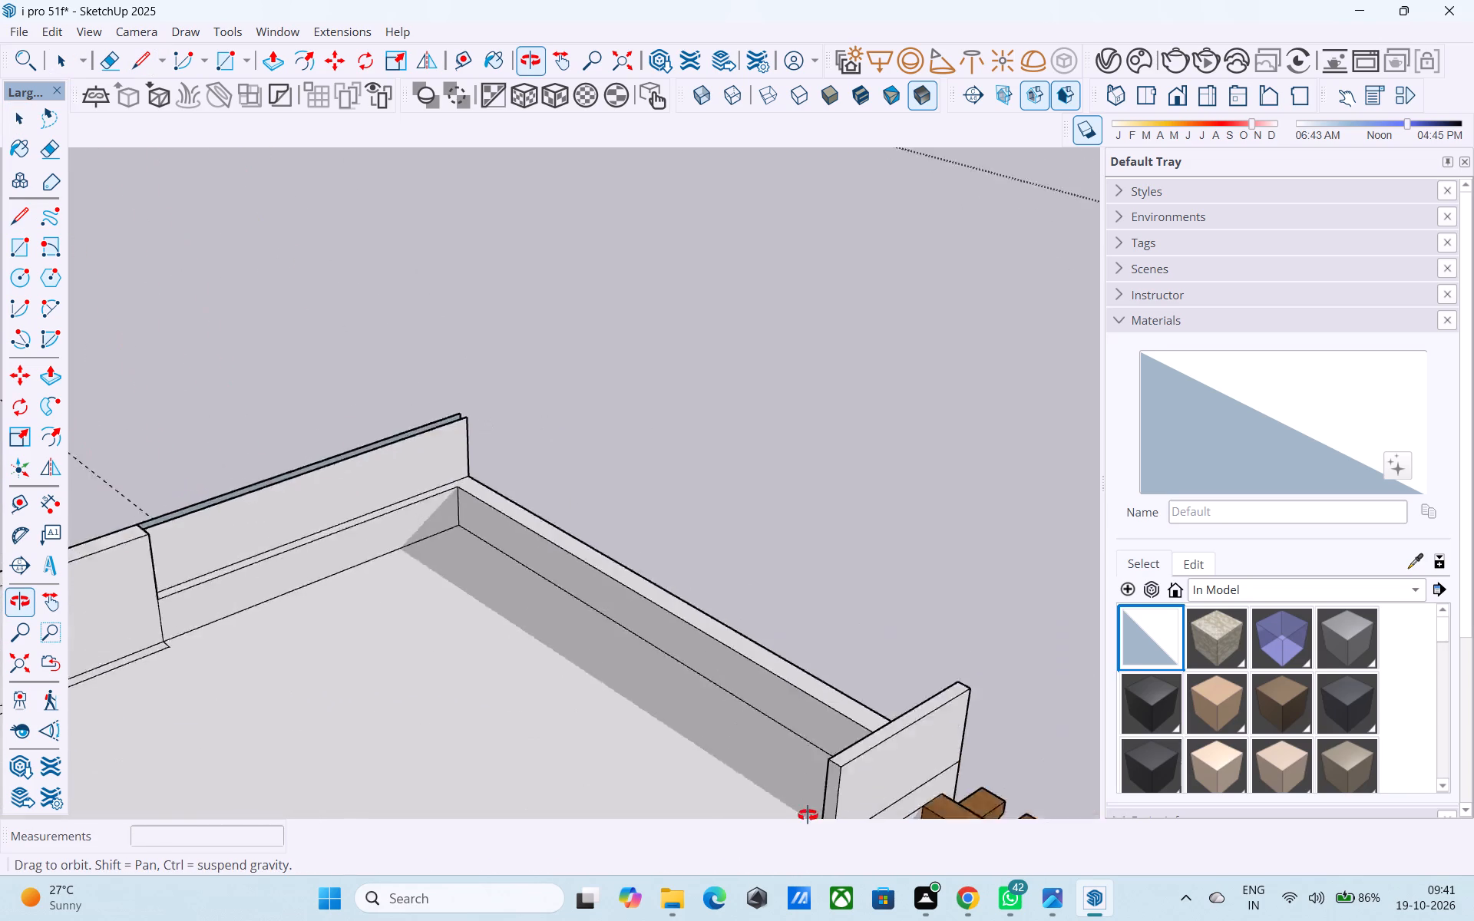
middle_drag(808, 815, 492, 913)
scroll(610, 674, down, 3)
middle_drag(511, 674, 218, 672)
middle_drag(868, 464, 663, 480)
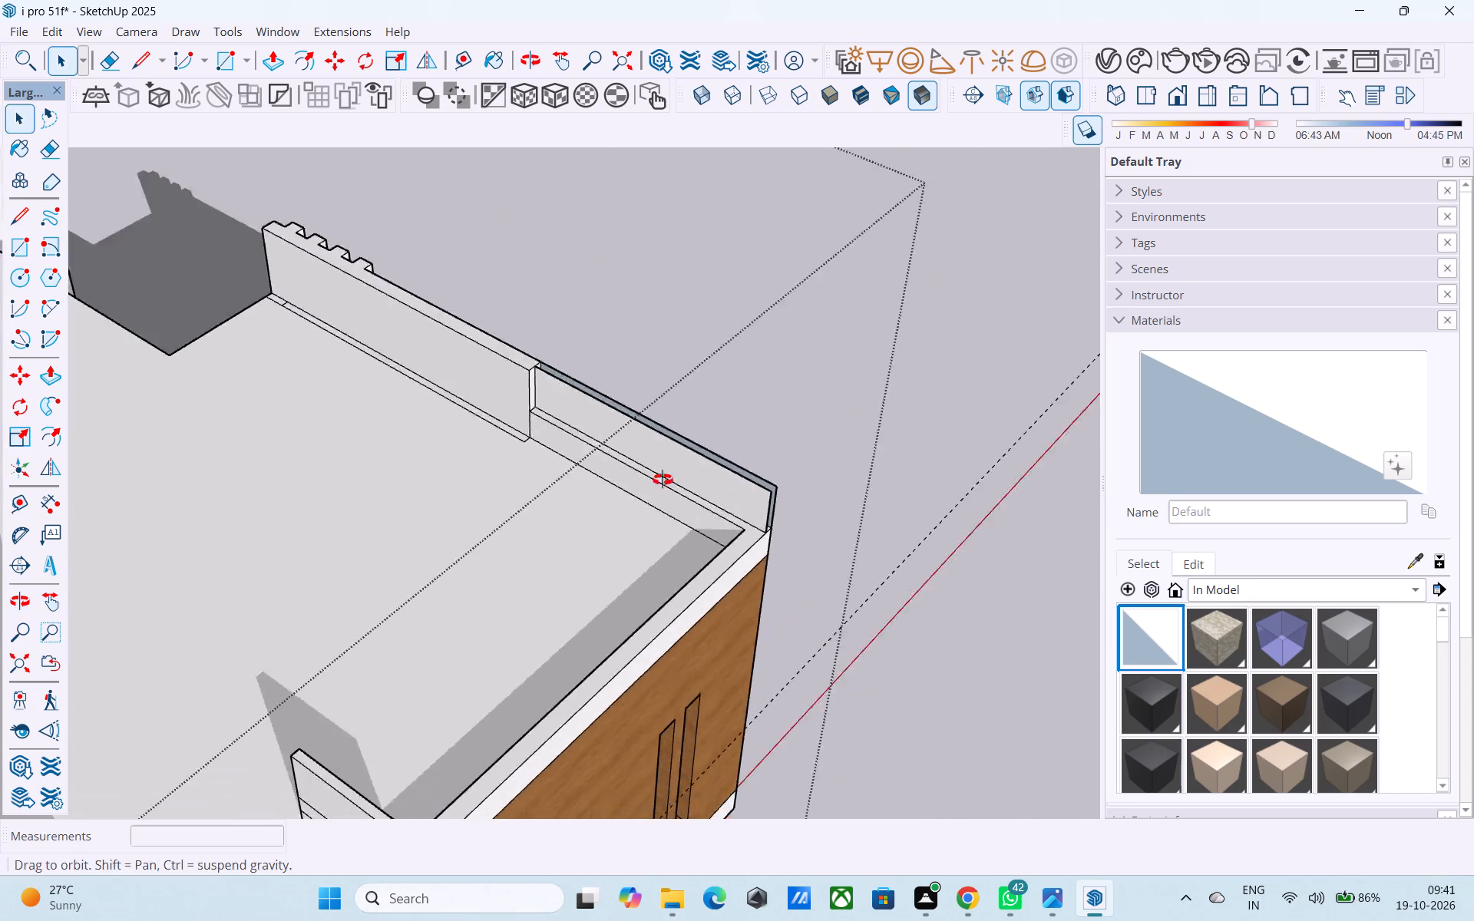
middle_drag(663, 480, 634, 480)
scroll(829, 536, up, 8)
key(l)
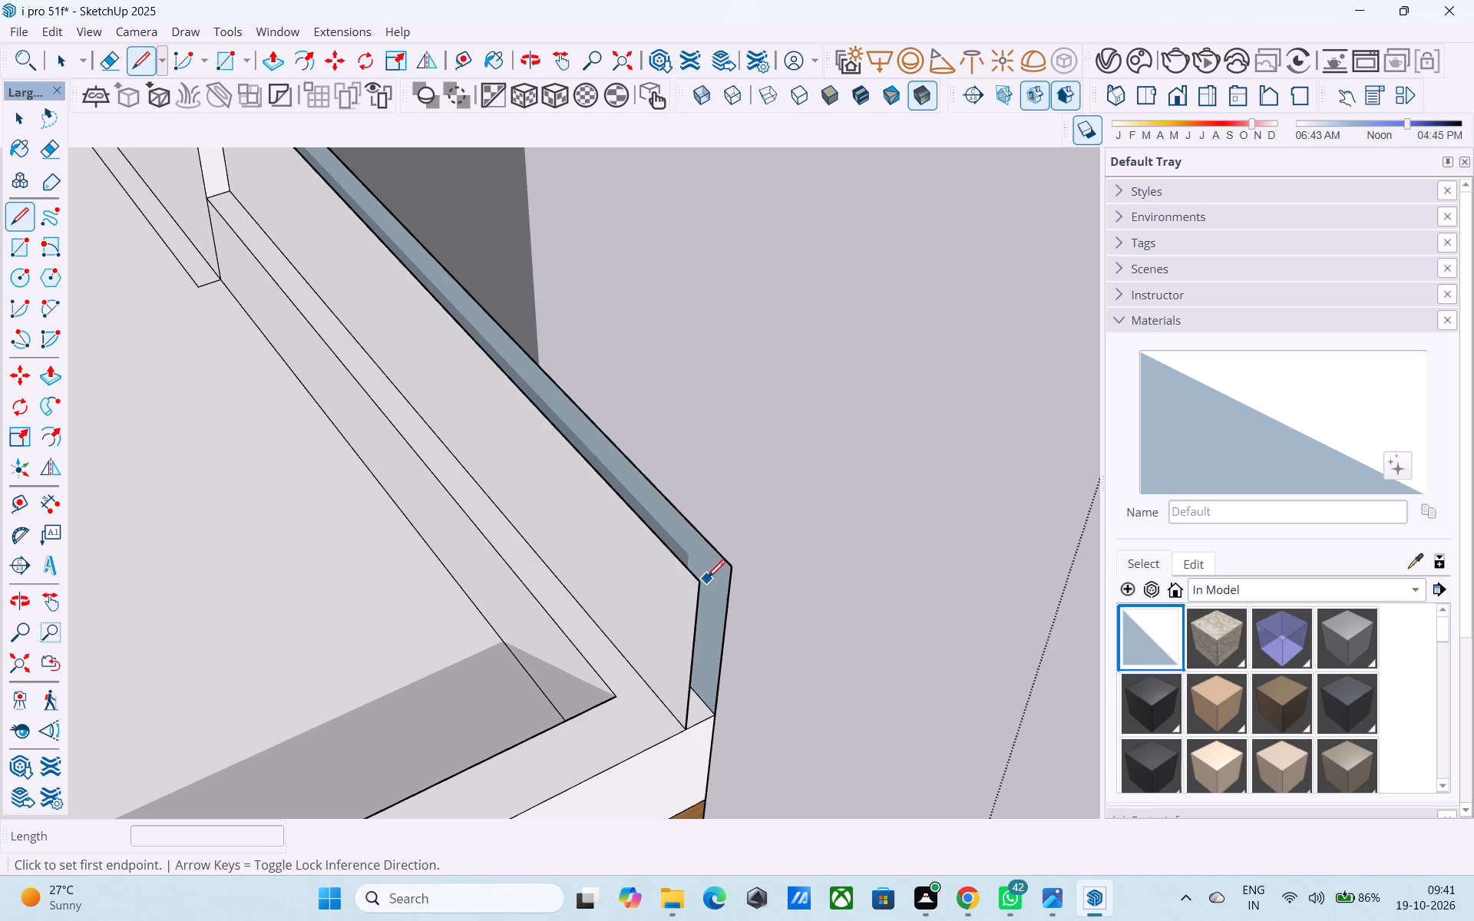
click(706, 579)
click(729, 567)
Draw a 1' 6" by 13' 6" upright rectangle along the long parapet's outer edge, from the return parapet to the opposite corner.
scroll(772, 547, down, 11)
middle_drag(767, 566, 762, 561)
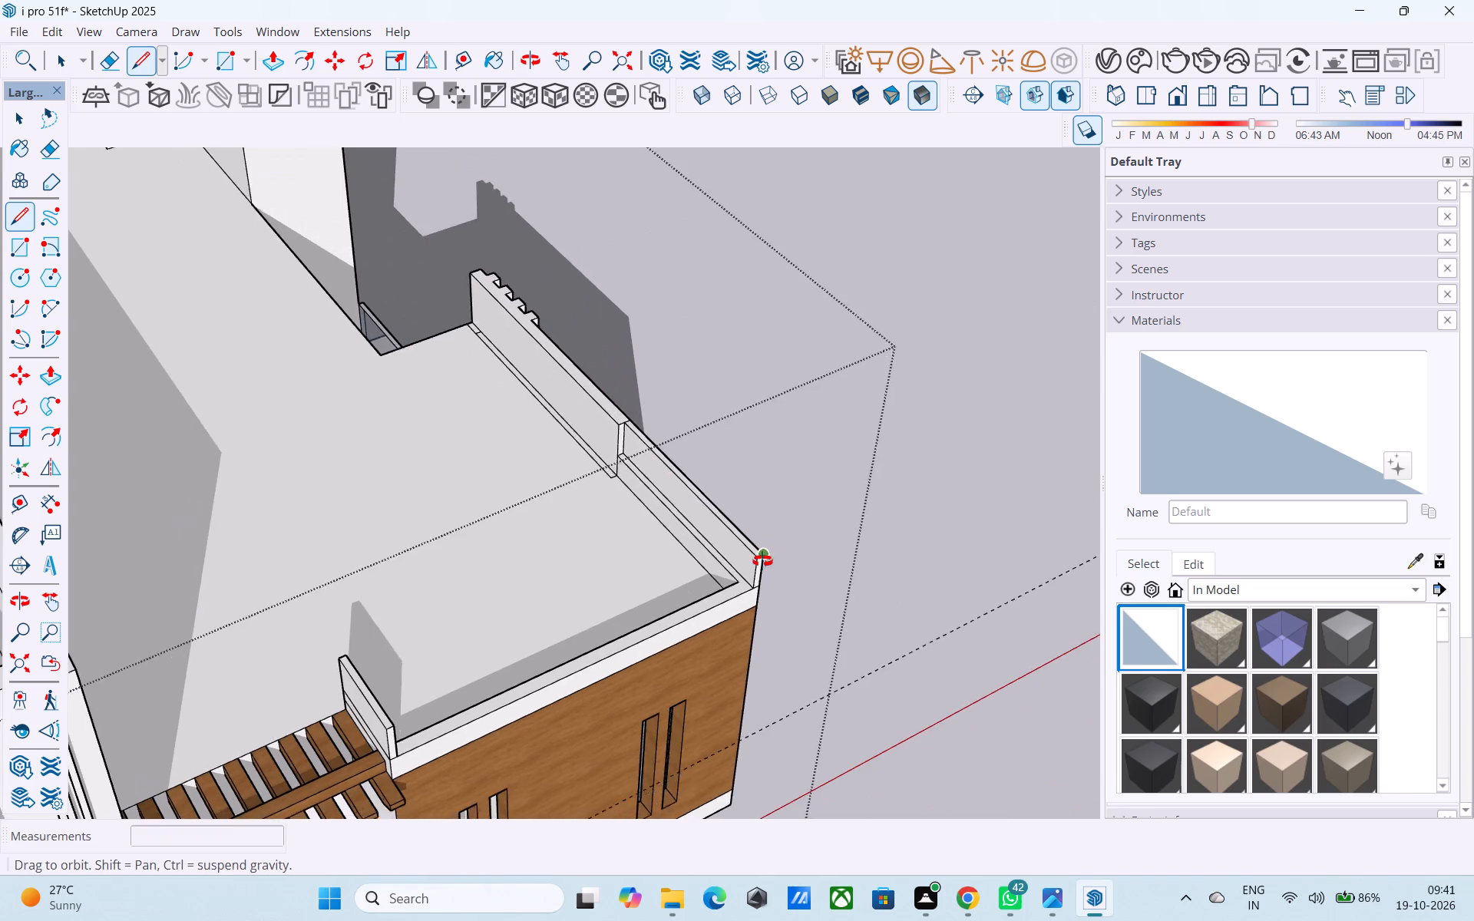
middle_drag(762, 561, 758, 547)
key(r)
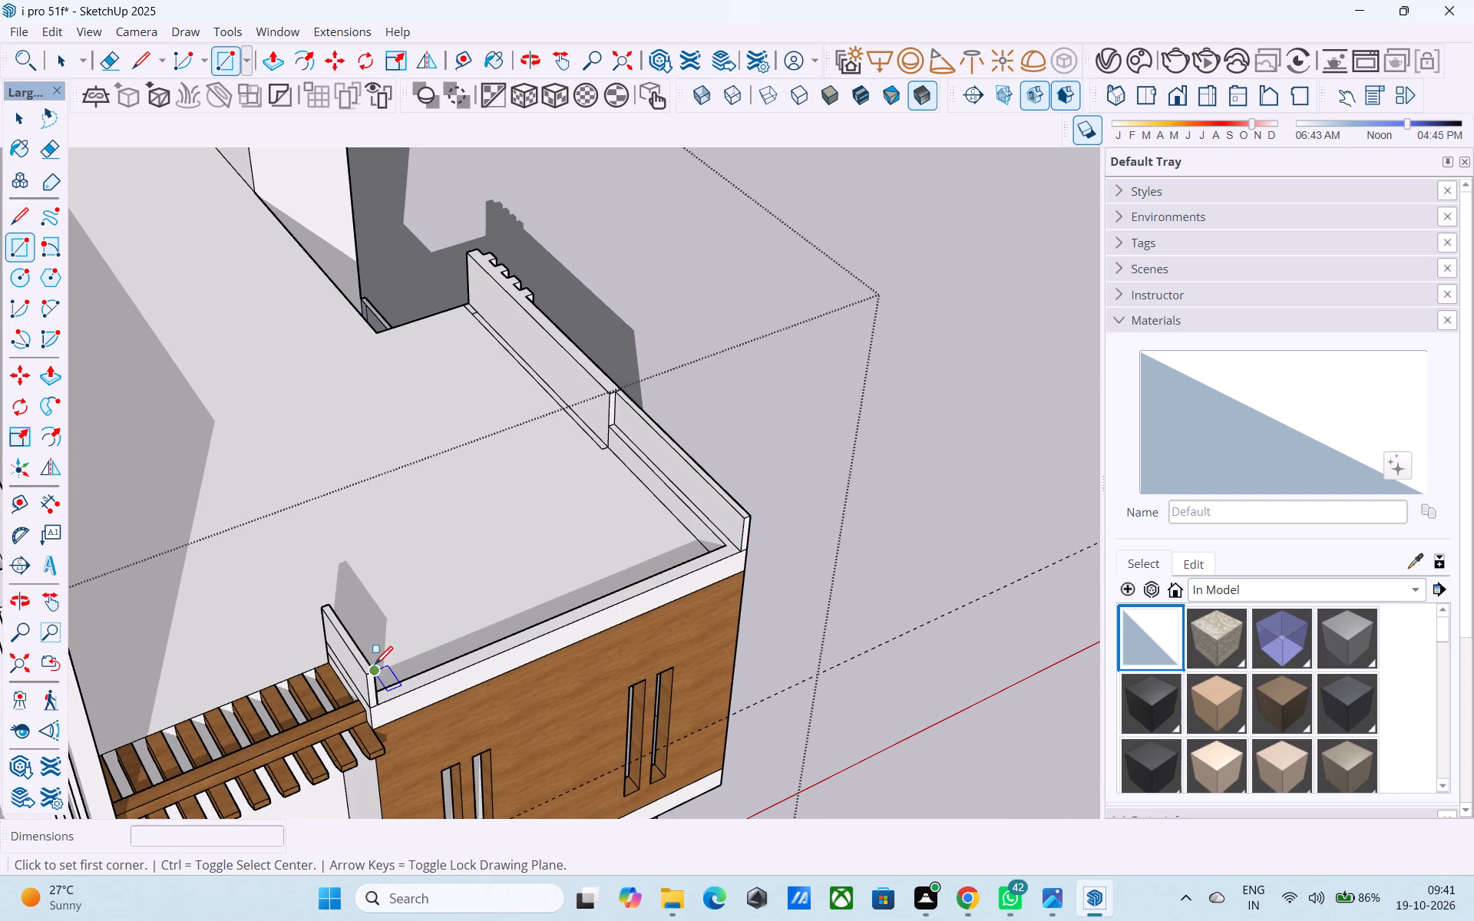
click(375, 666)
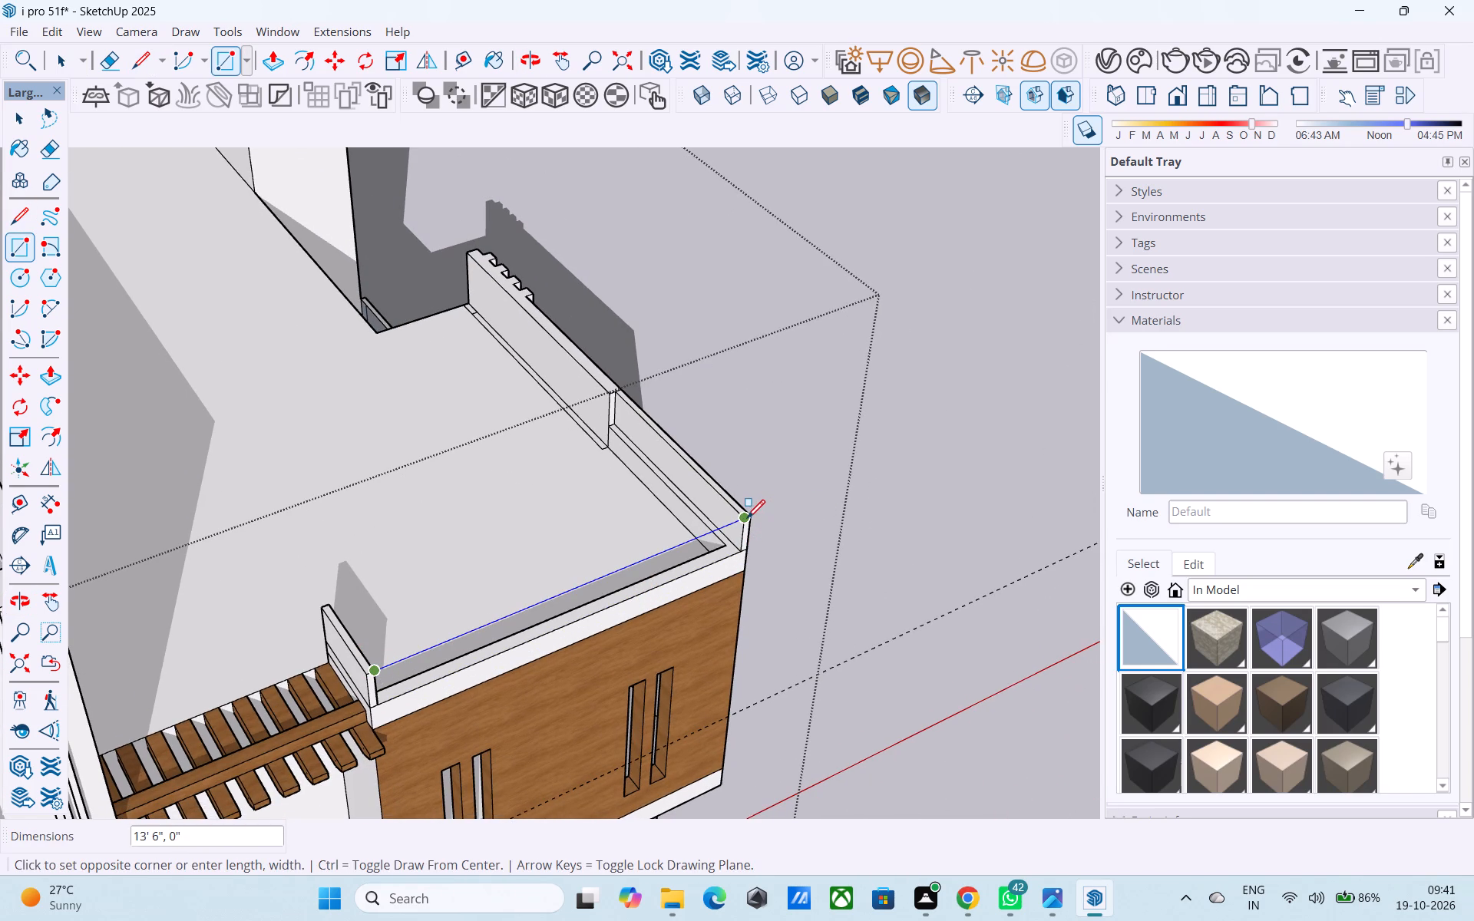
click(747, 520)
scroll(739, 562, down, 1)
scroll(739, 562, up, 2)
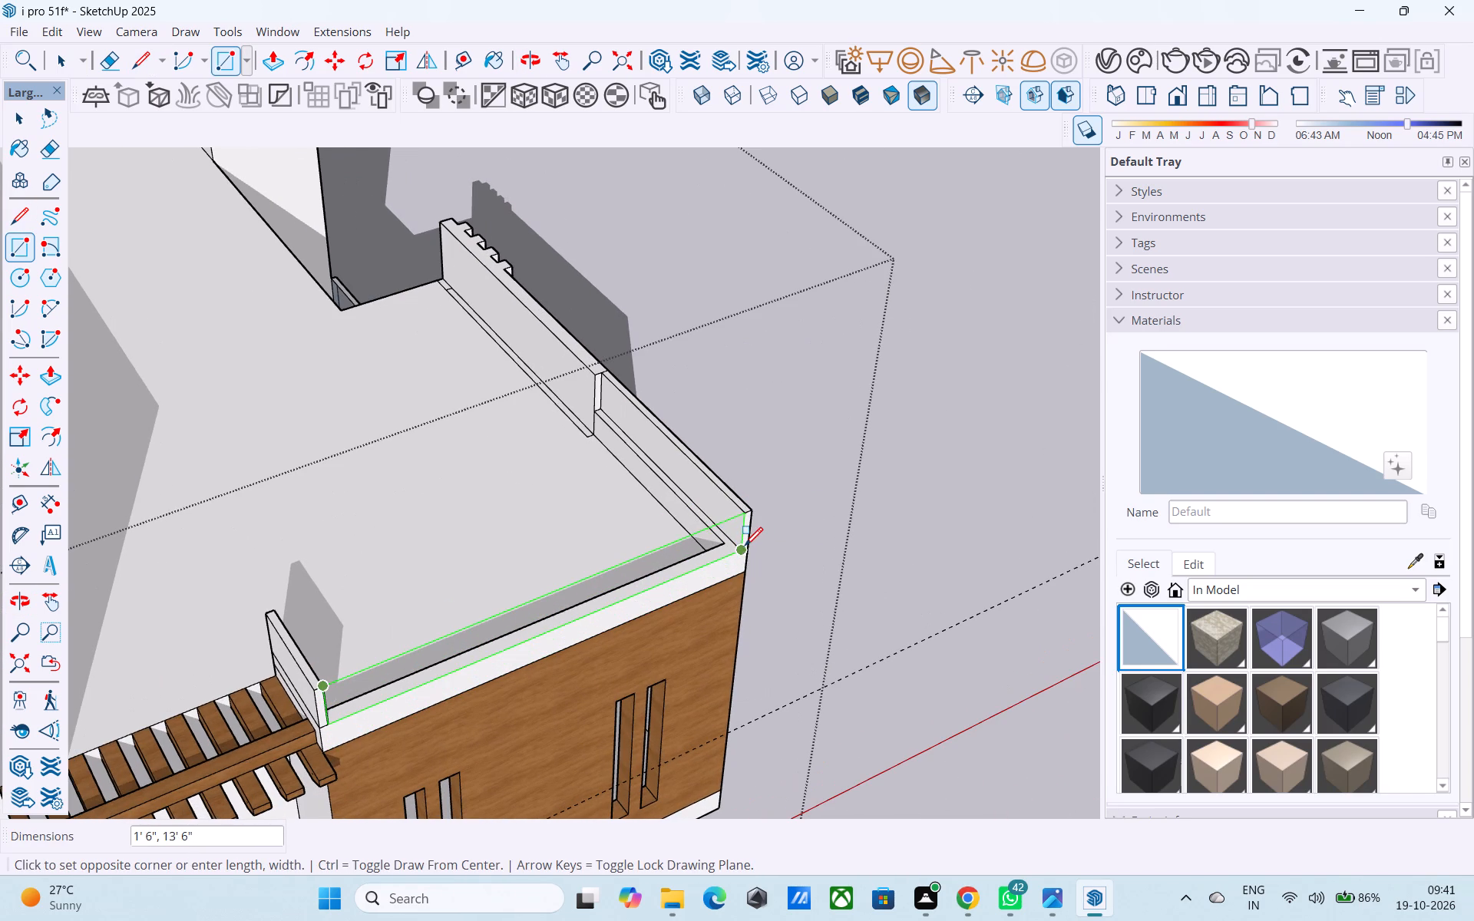
click(745, 547)
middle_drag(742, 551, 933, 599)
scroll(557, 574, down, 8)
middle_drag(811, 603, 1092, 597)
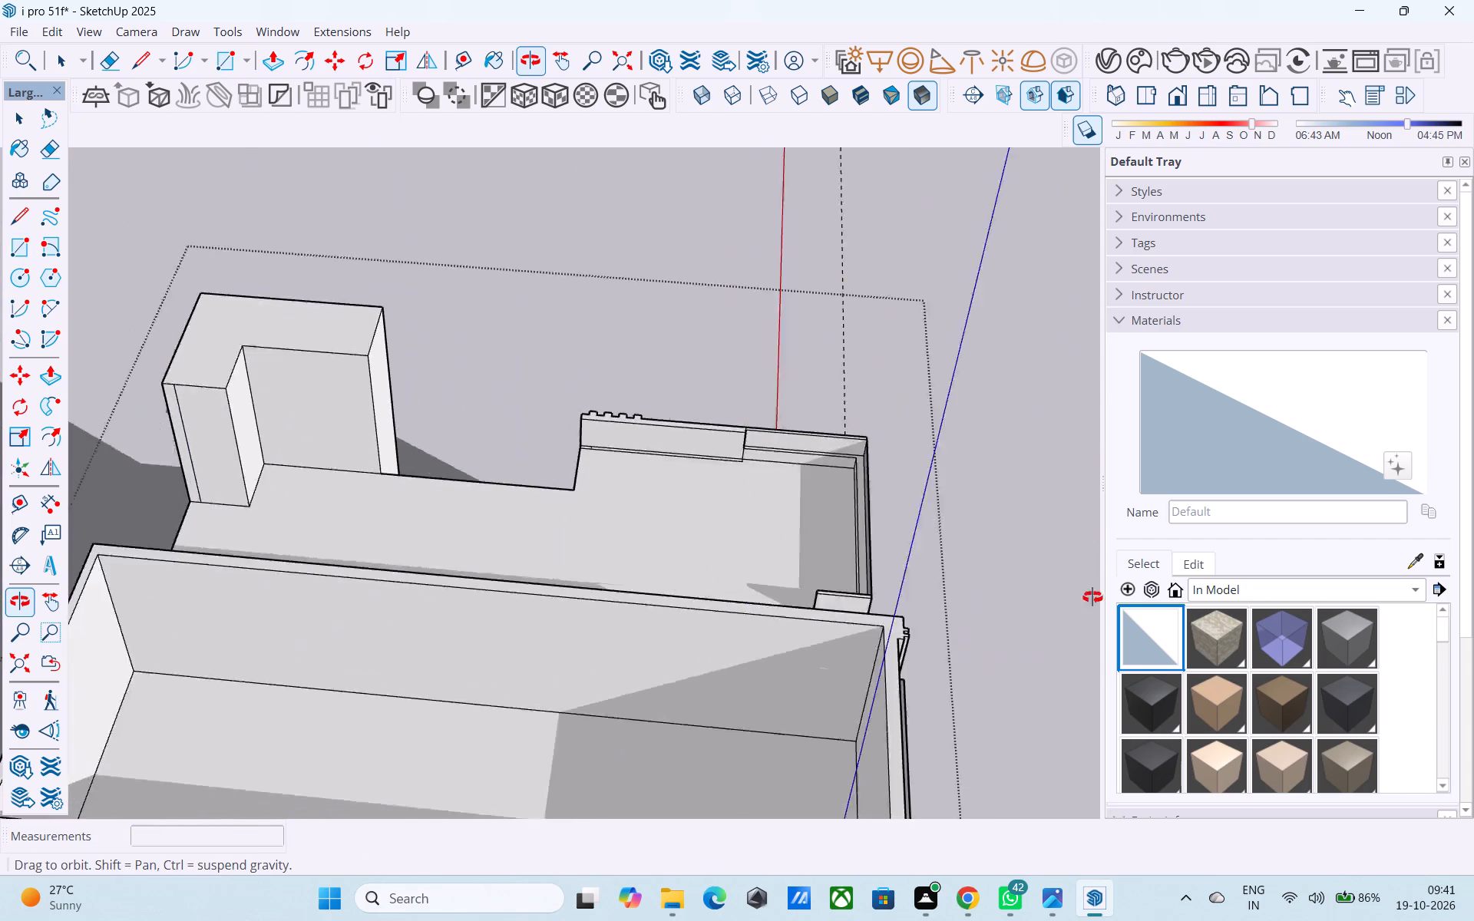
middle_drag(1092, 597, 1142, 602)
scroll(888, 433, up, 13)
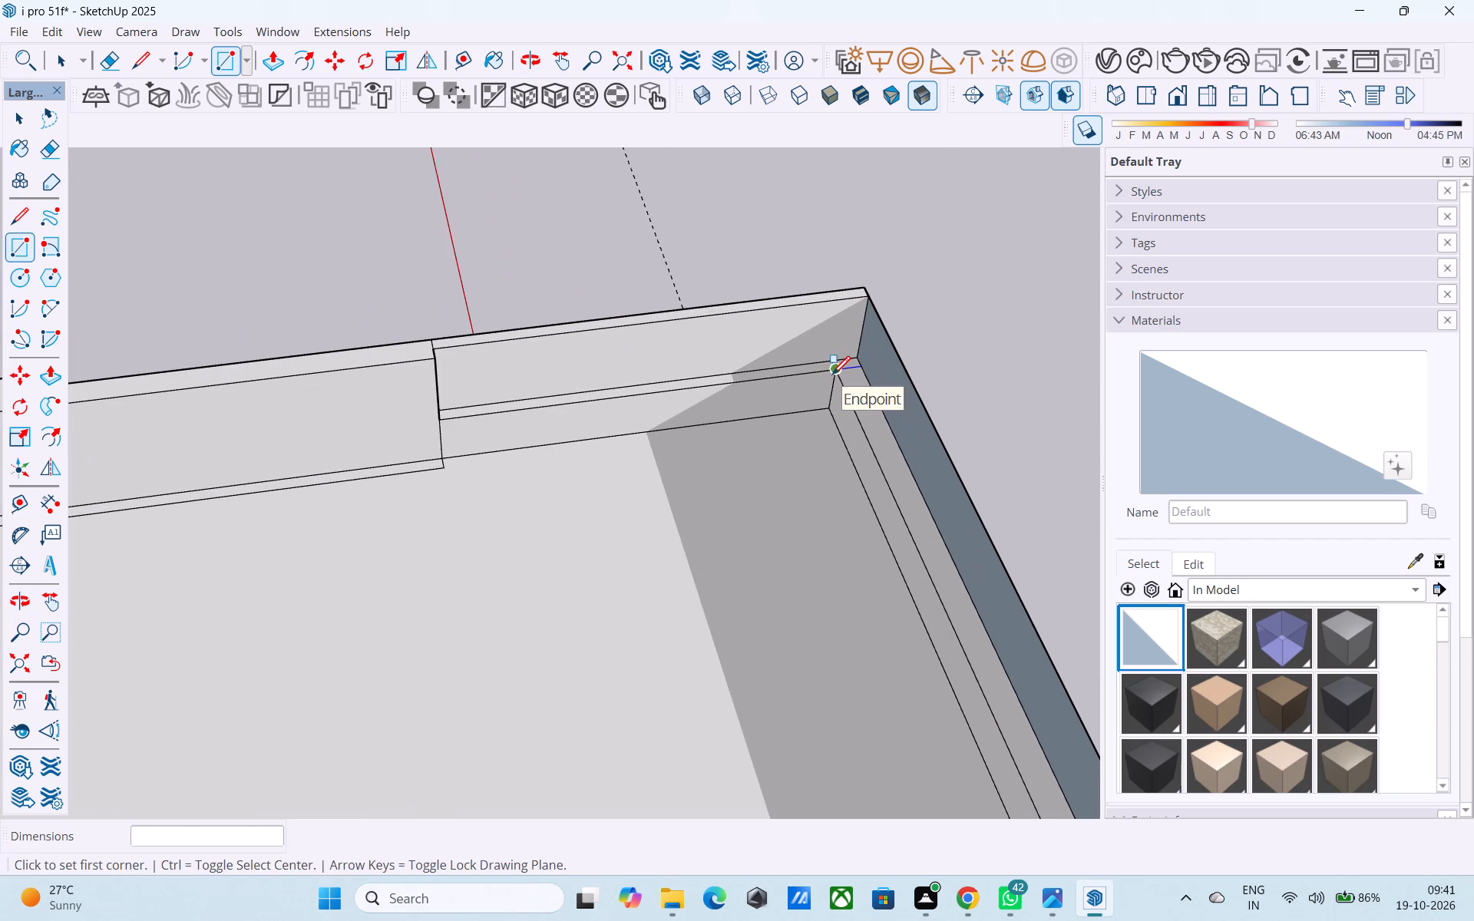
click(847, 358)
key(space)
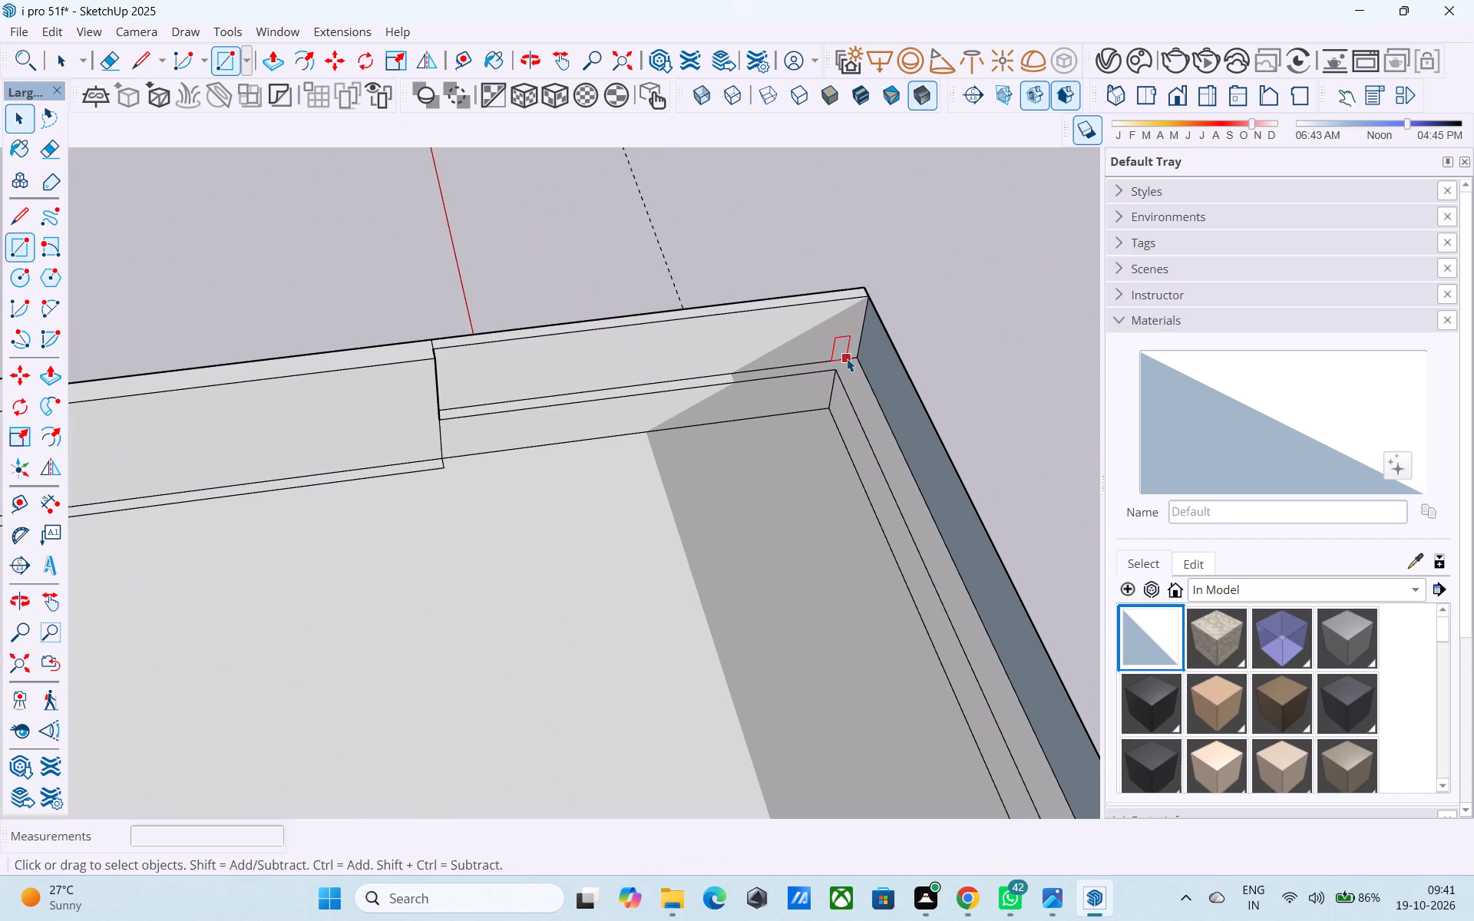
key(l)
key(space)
Copy the vertical edge at the raised corner a short distance inward along the low parapet's inner face.
click(863, 323)
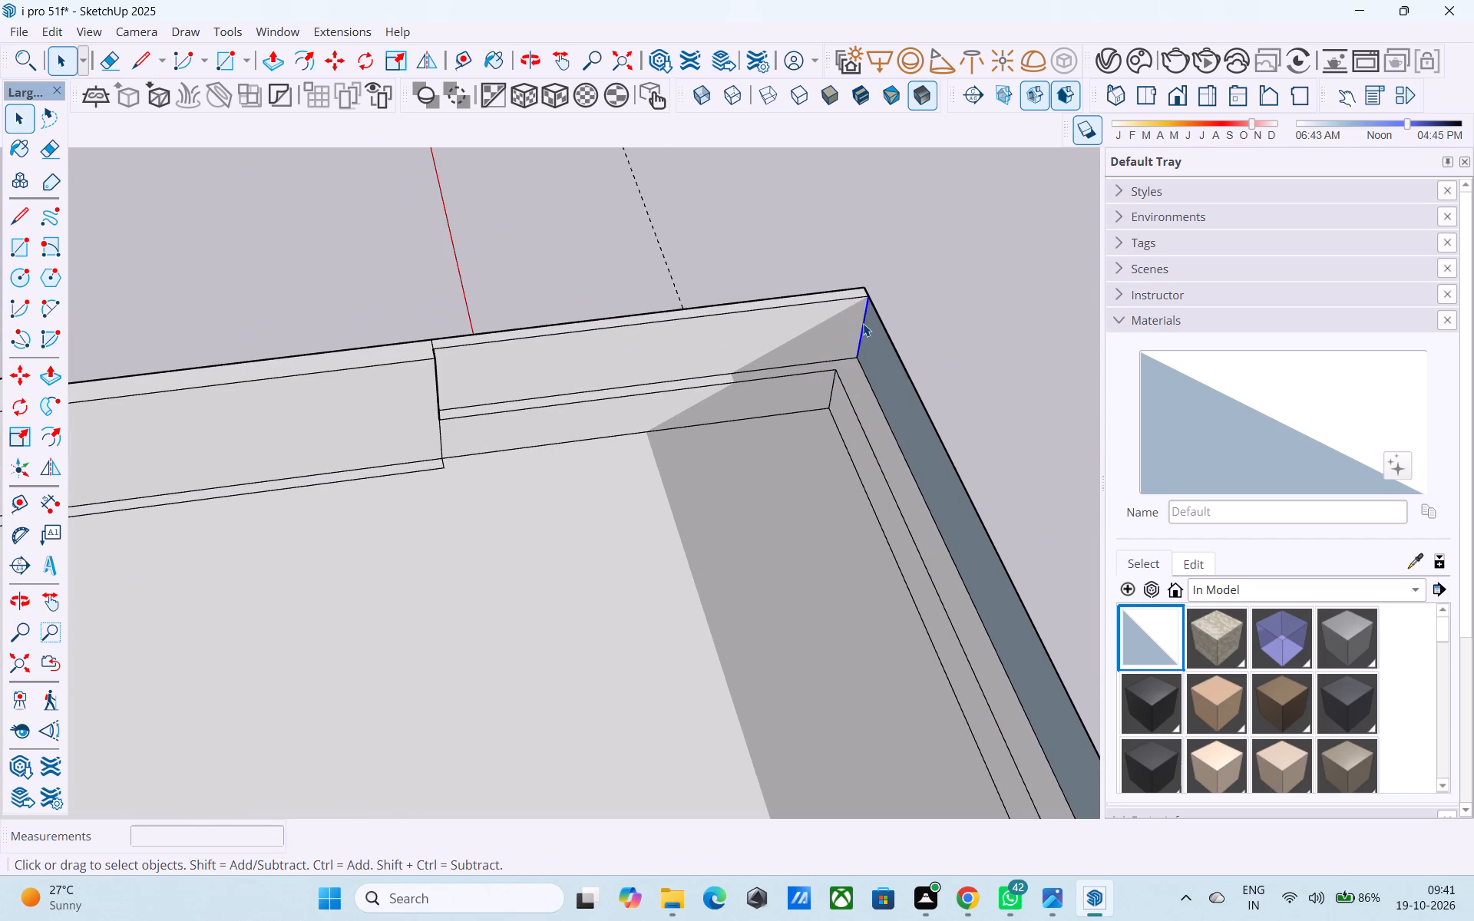
key(m)
click(871, 304)
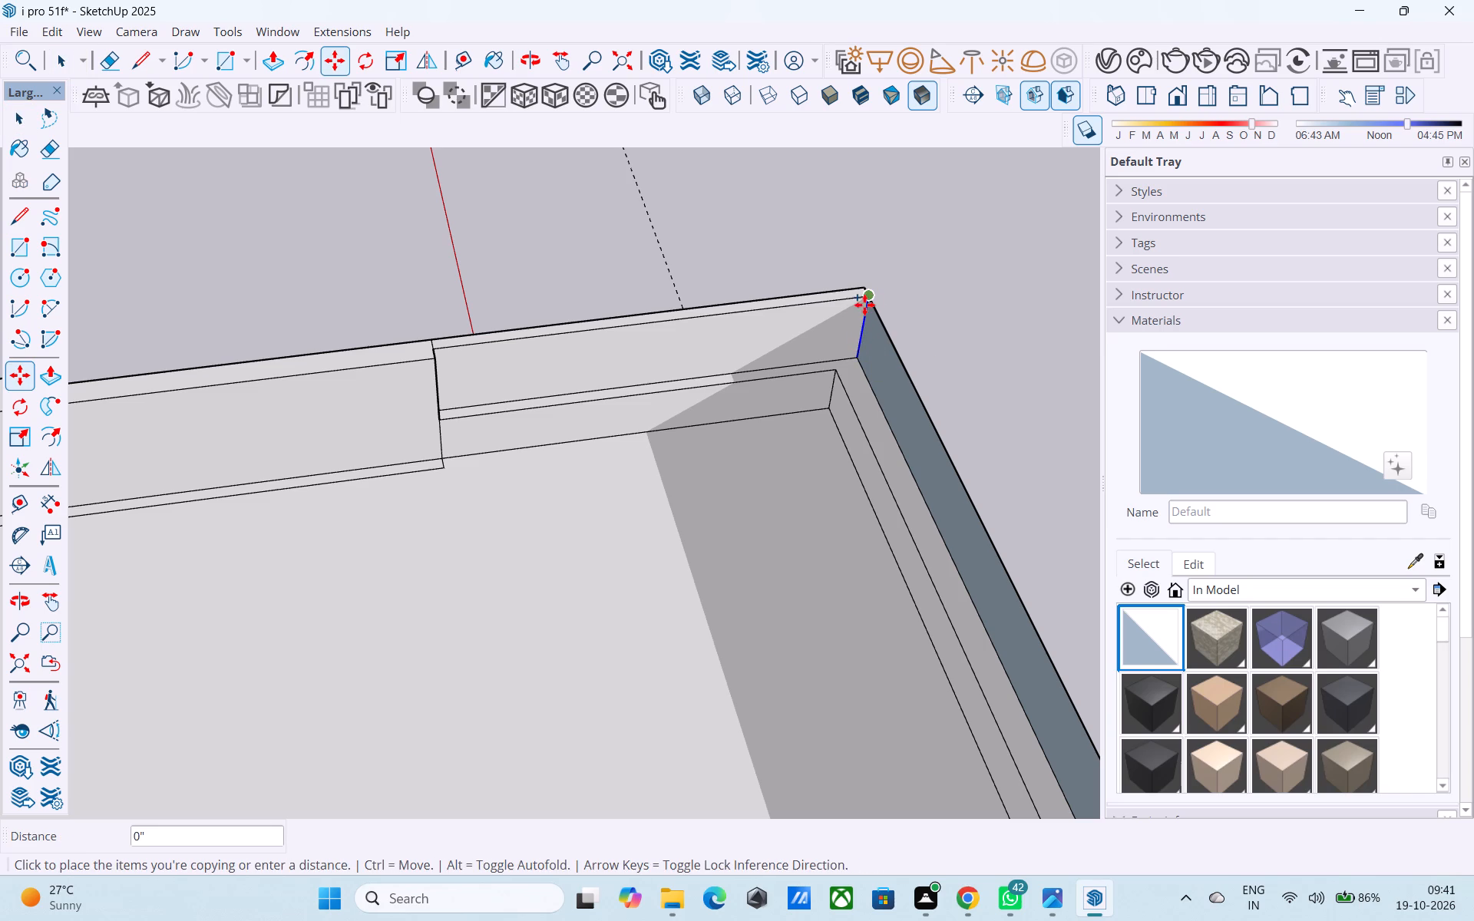
click(856, 305)
Draw a 13' 6" by 1' 6" upright rectangle from the copied edge to the return, forming the long parapet's inner face.
key(r)
click(861, 299)
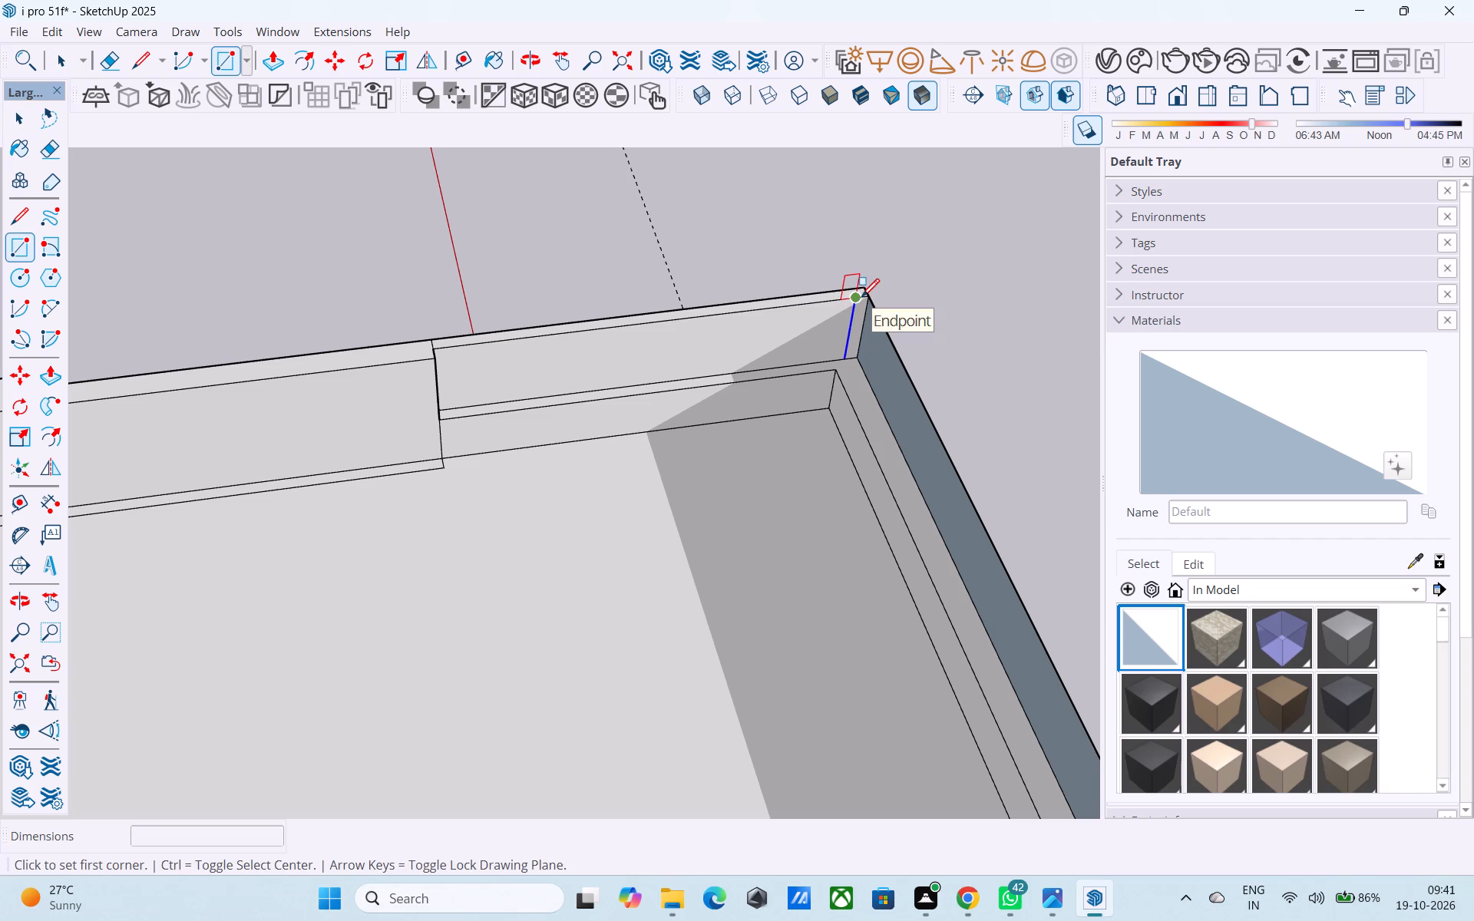
scroll(867, 315, down, 7)
middle_drag(864, 378, 693, 345)
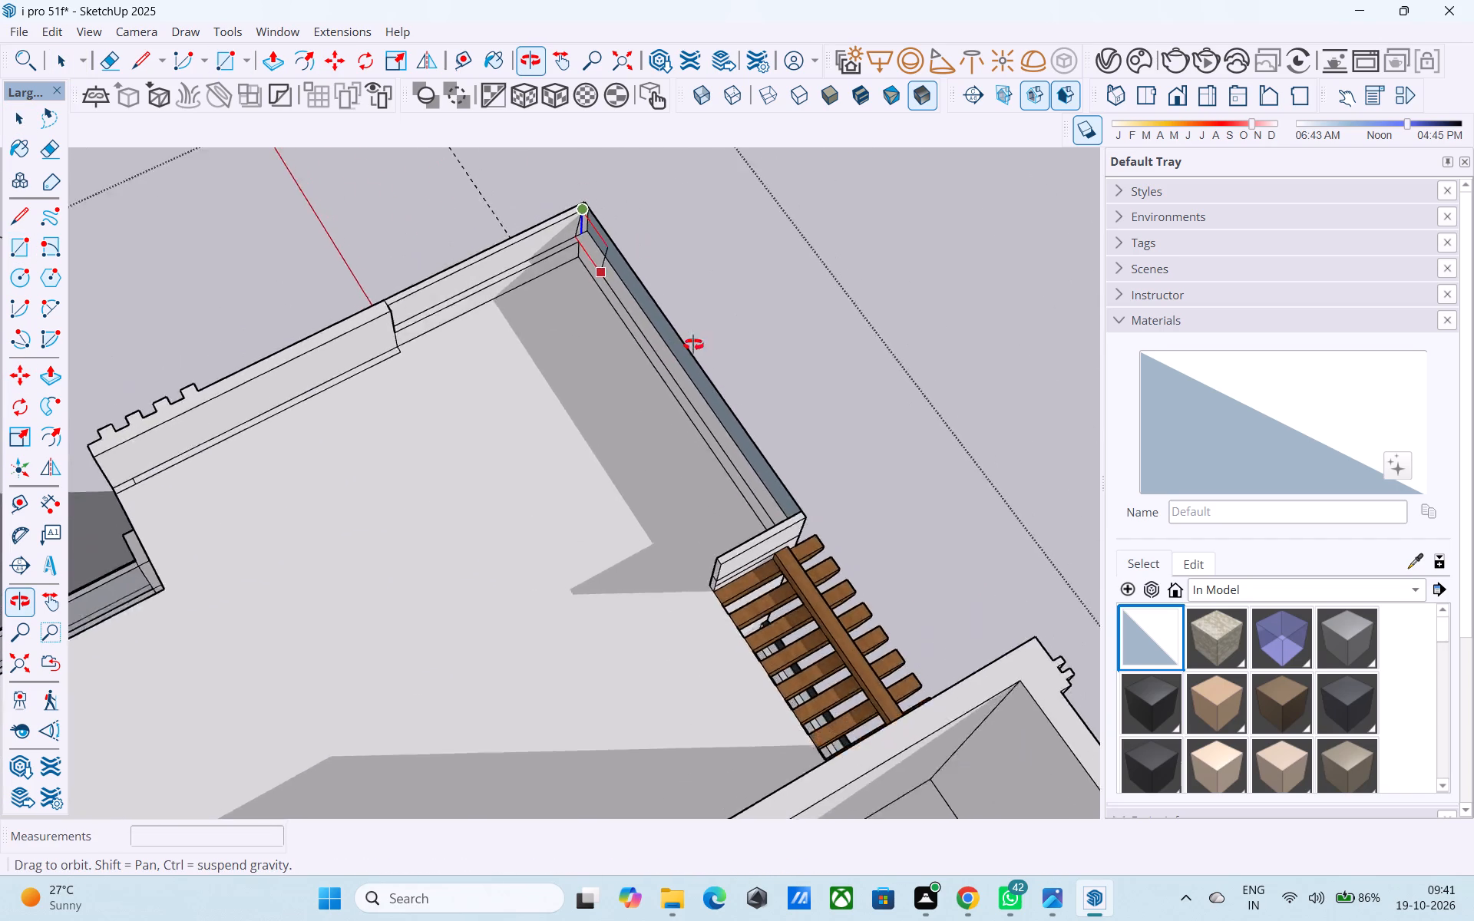
middle_drag(693, 345, 772, 345)
scroll(827, 521, up, 4)
middle_drag(820, 509, 1069, 471)
middle_drag(953, 395, 734, 722)
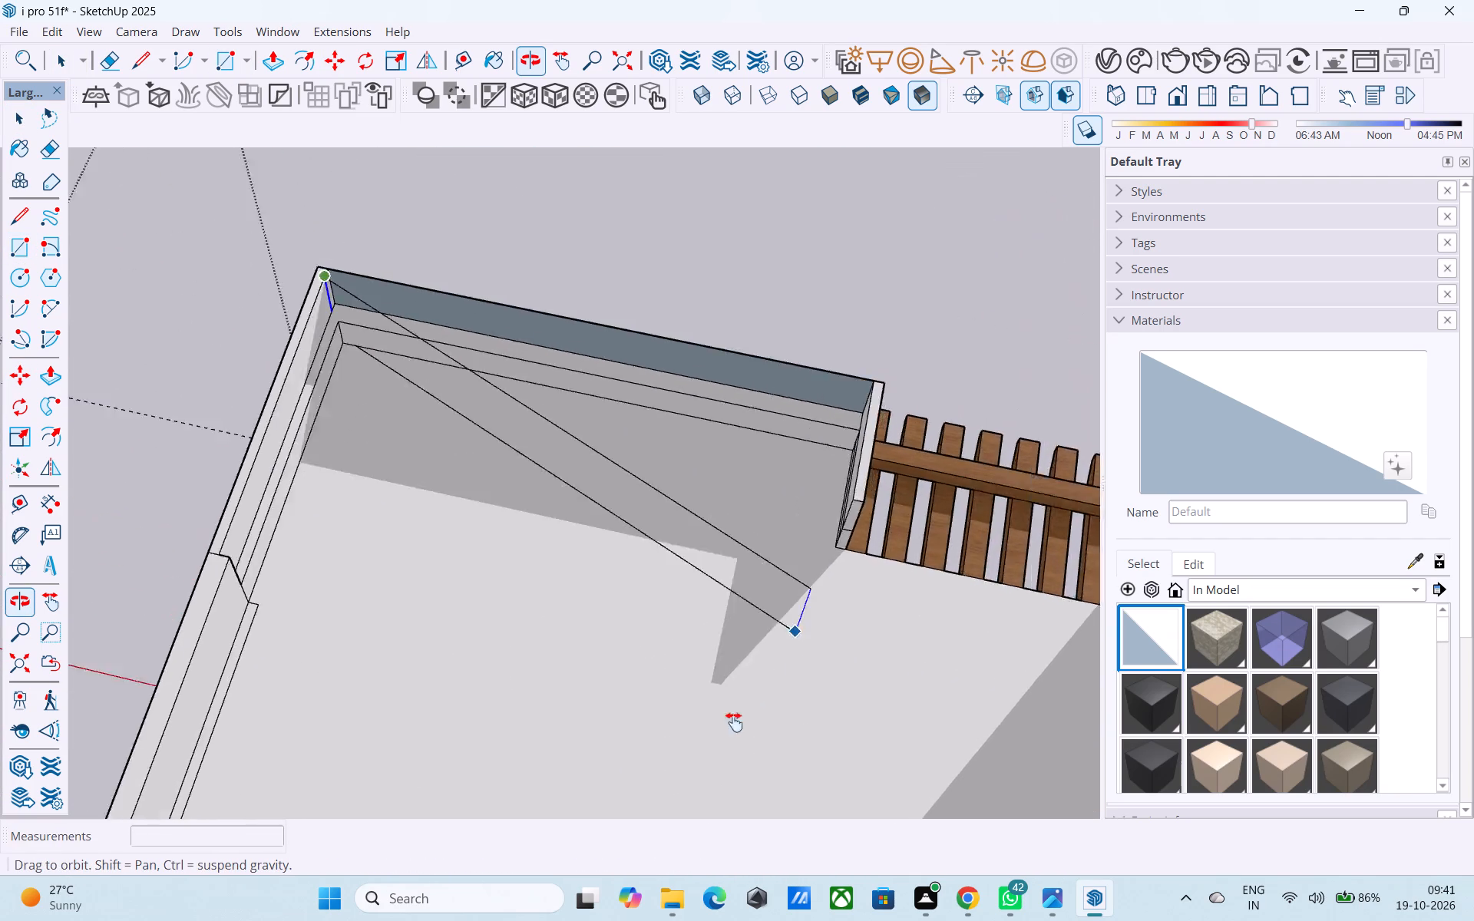
middle_drag(734, 722, 861, 766)
scroll(858, 581, up, 9)
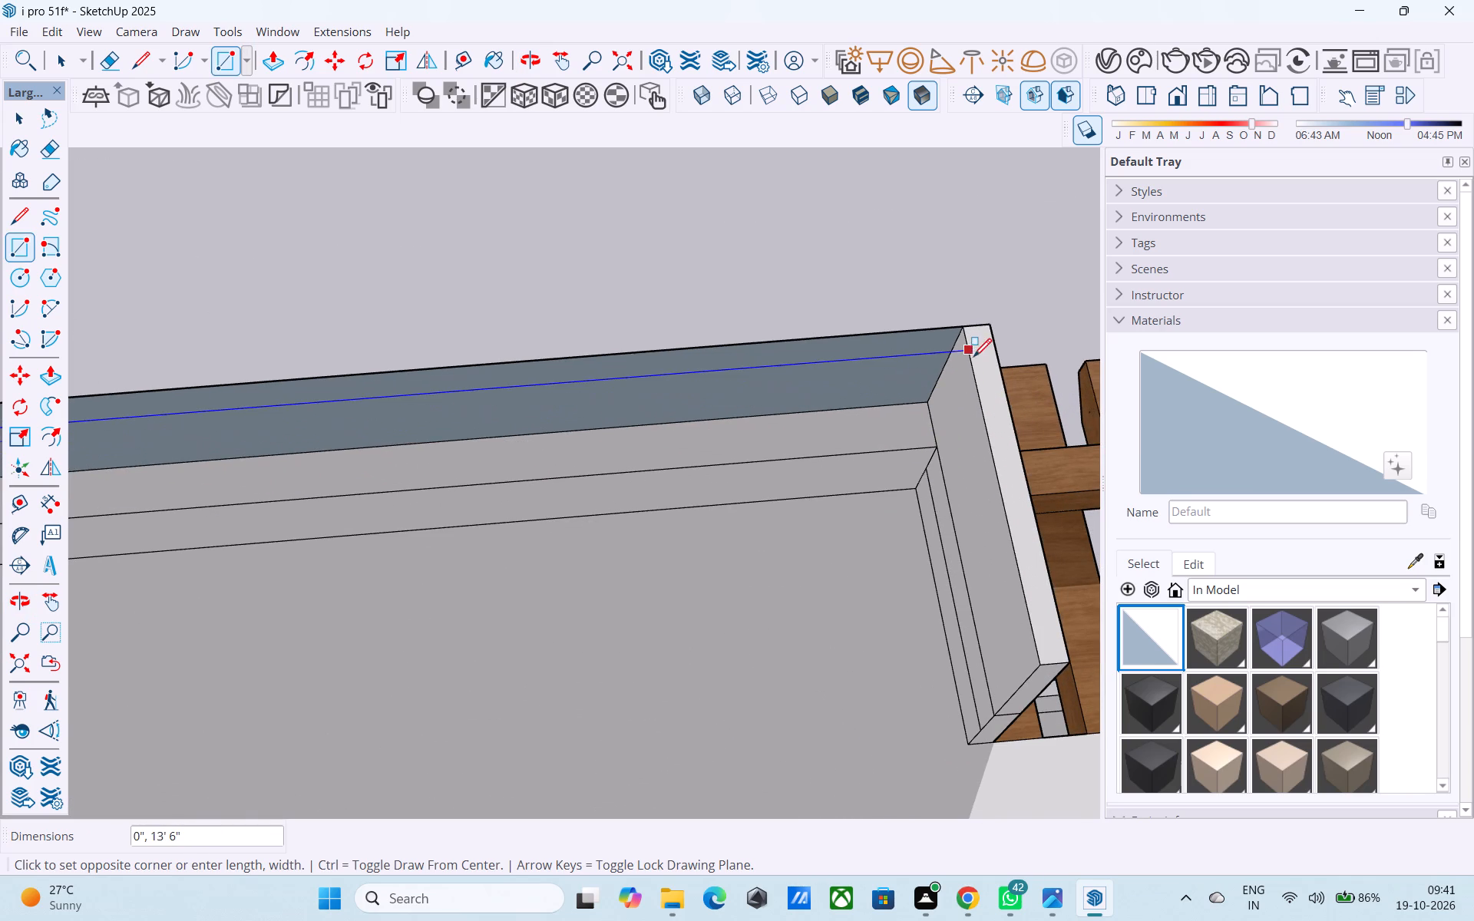
click(930, 419)
key(space)
Reverse the long parapet's new inner face so that its front side points inward.
click(920, 416)
right_click(920, 416)
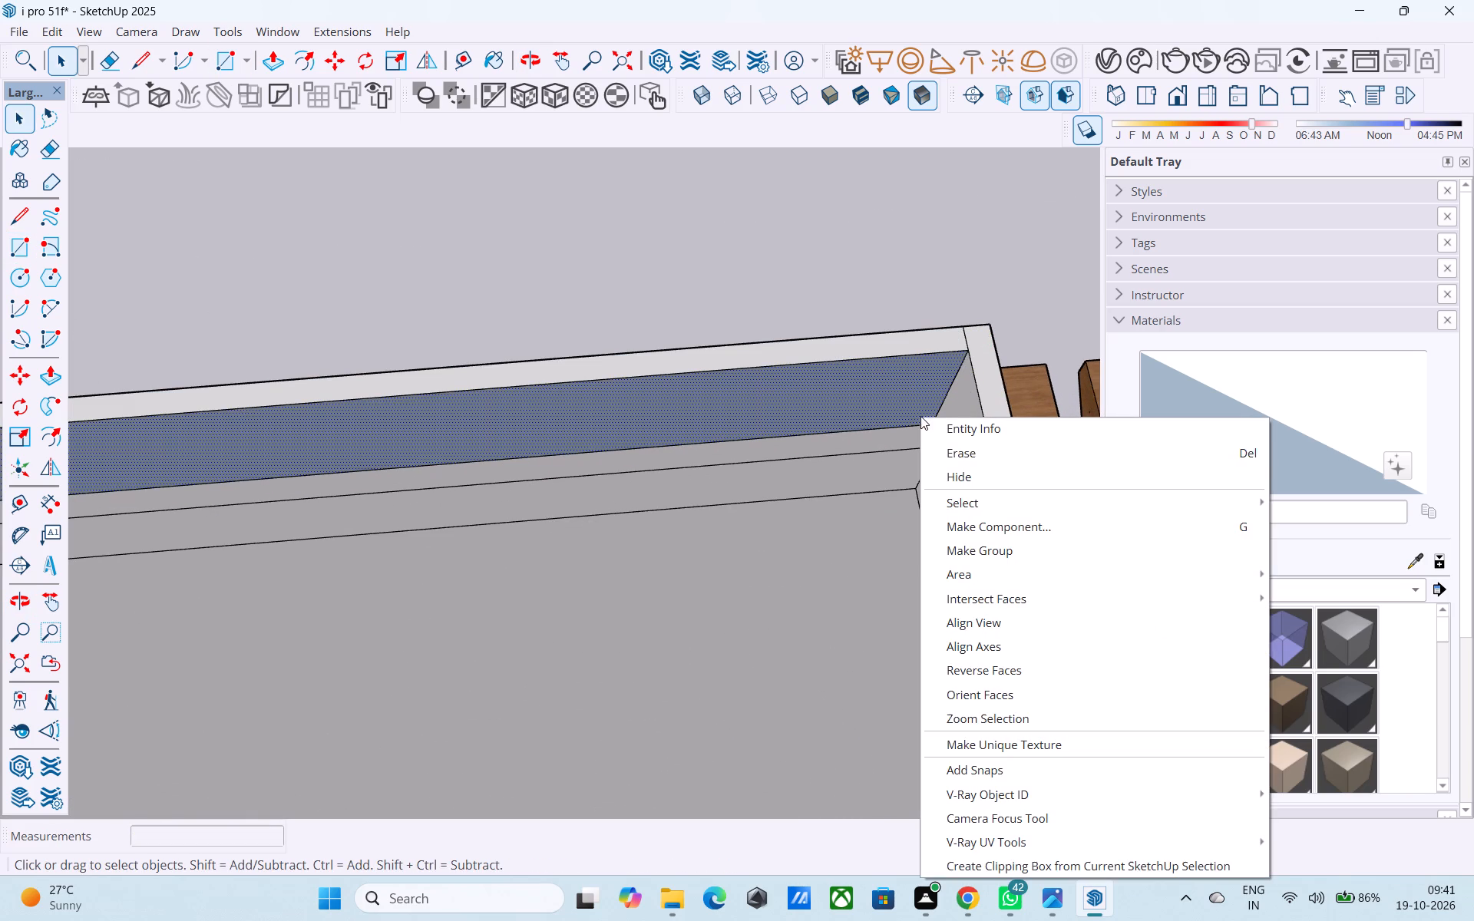
click(974, 675)
Erase the seam line across the parapet top at the corner beside the pergola.
scroll(968, 677, down, 4)
middle_click(968, 677)
scroll(964, 688, down, 4)
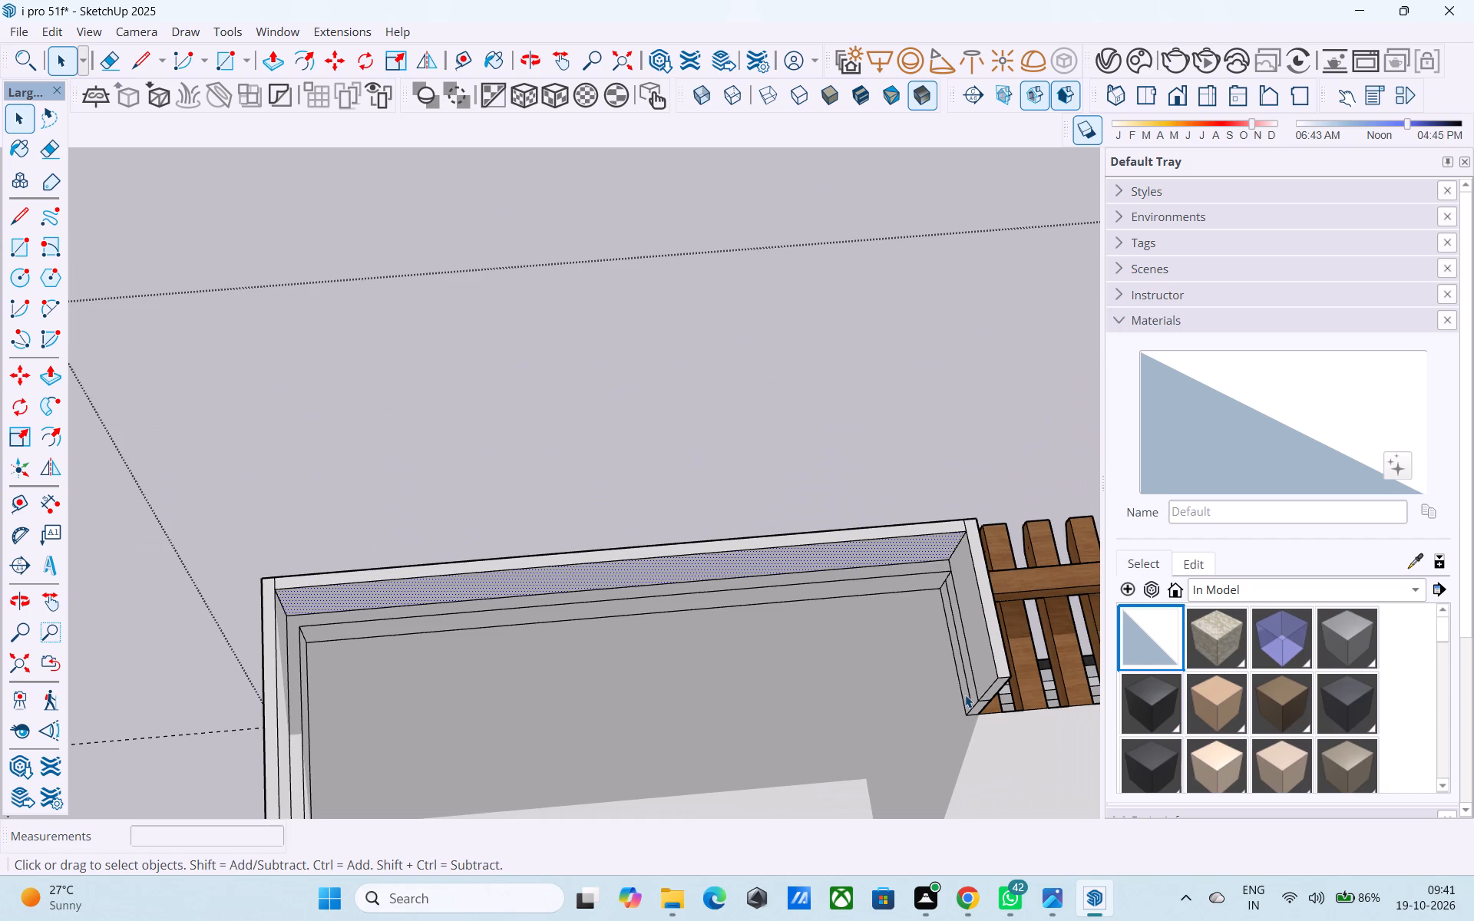
key(e)
scroll(954, 611, up, 3)
scroll(961, 515, up, 3)
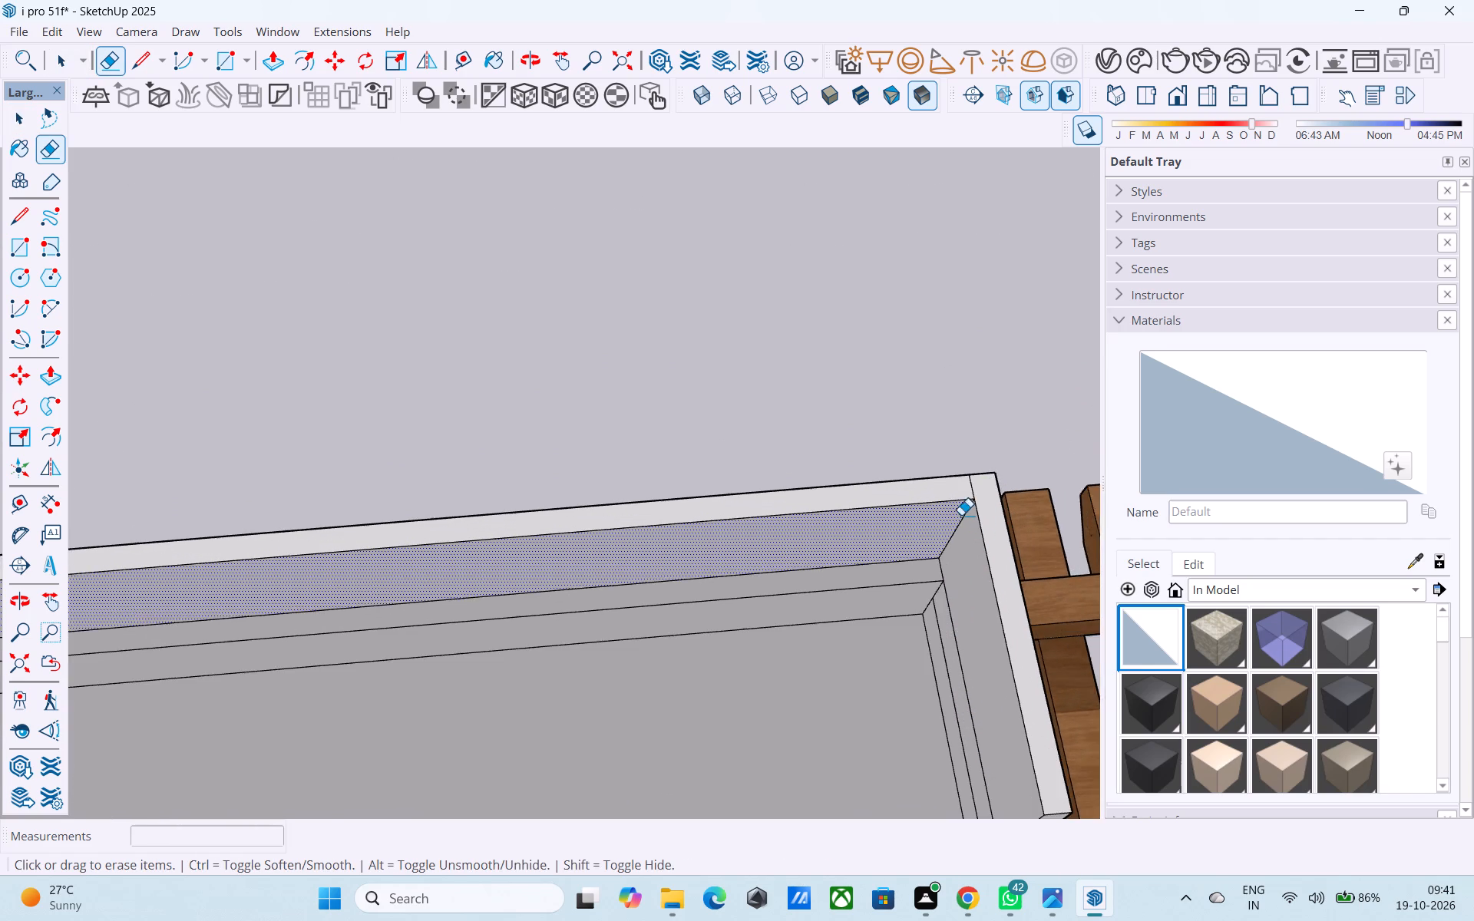
scroll(961, 515, up, 4)
click(980, 480)
scroll(1052, 576, down, 9)
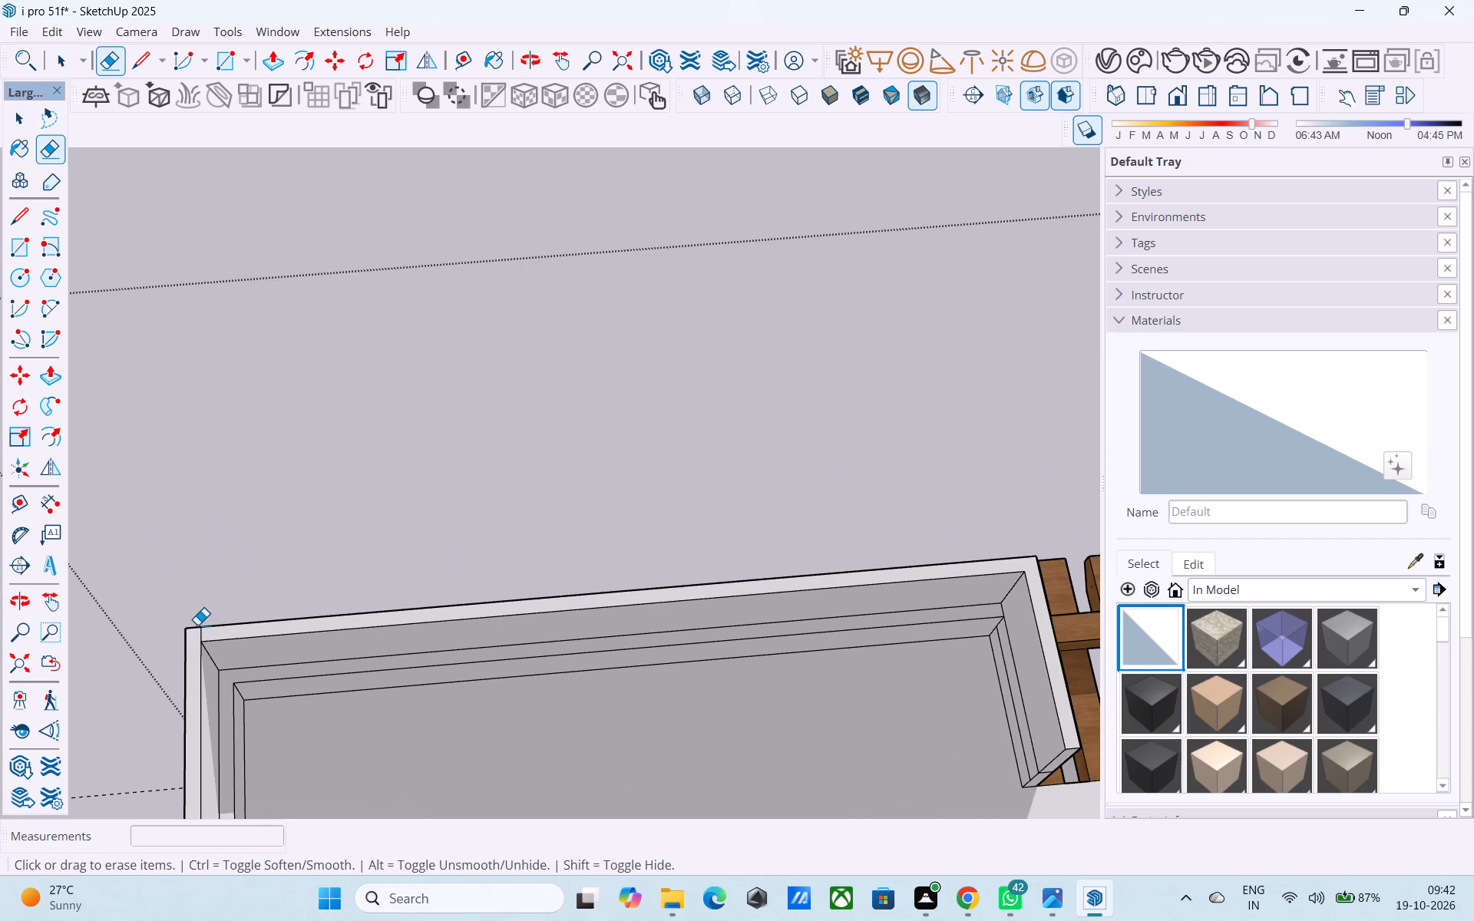
Erase the seam line across the parapet top at the long parapet's corner farthest from the pergola.
scroll(197, 625, up, 6)
click(203, 637)
Paint the outer faces of the raised parapet's long front and short side with Glass_Basic_01.
scroll(272, 653, down, 7)
middle_drag(334, 705, 400, 668)
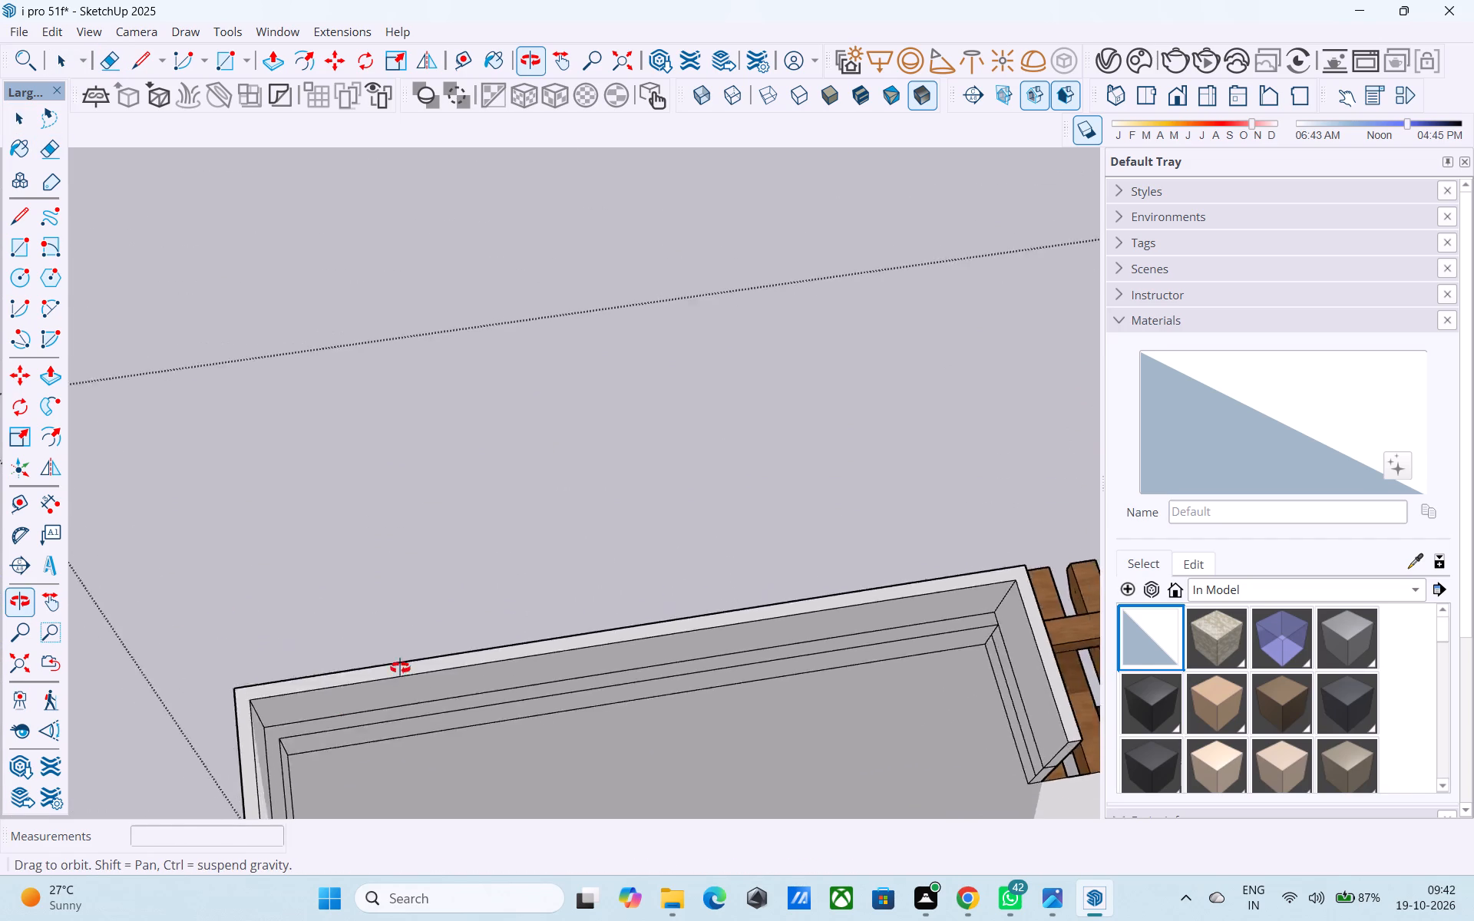
middle_drag(400, 668, 1006, 523)
middle_drag(698, 604, 702, 456)
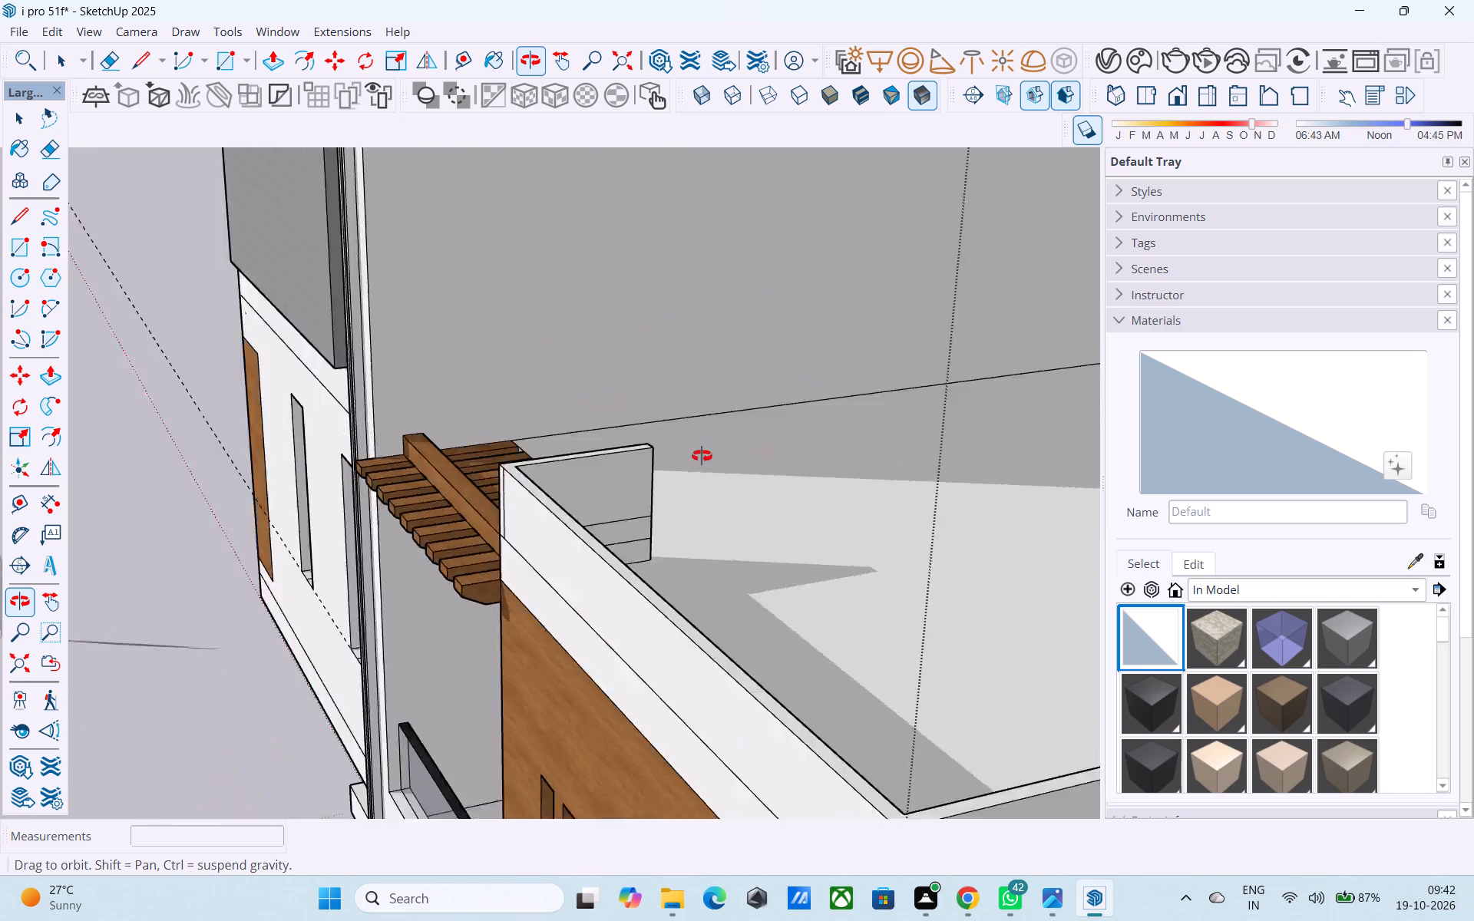
middle_drag(702, 456, 892, 459)
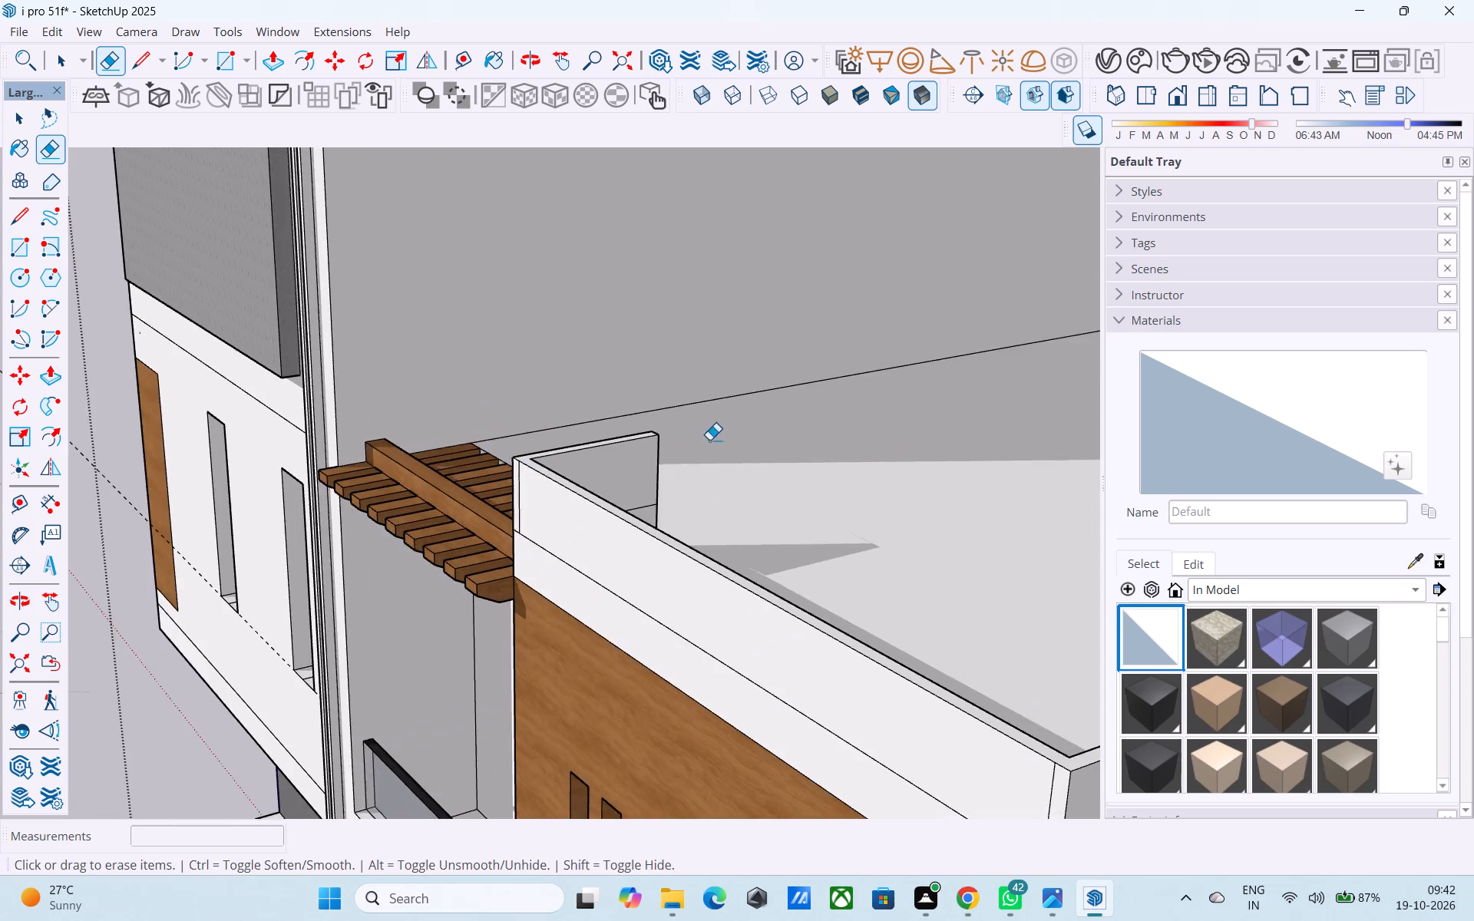
scroll(702, 445, down, 5)
click(1291, 643)
click(818, 599)
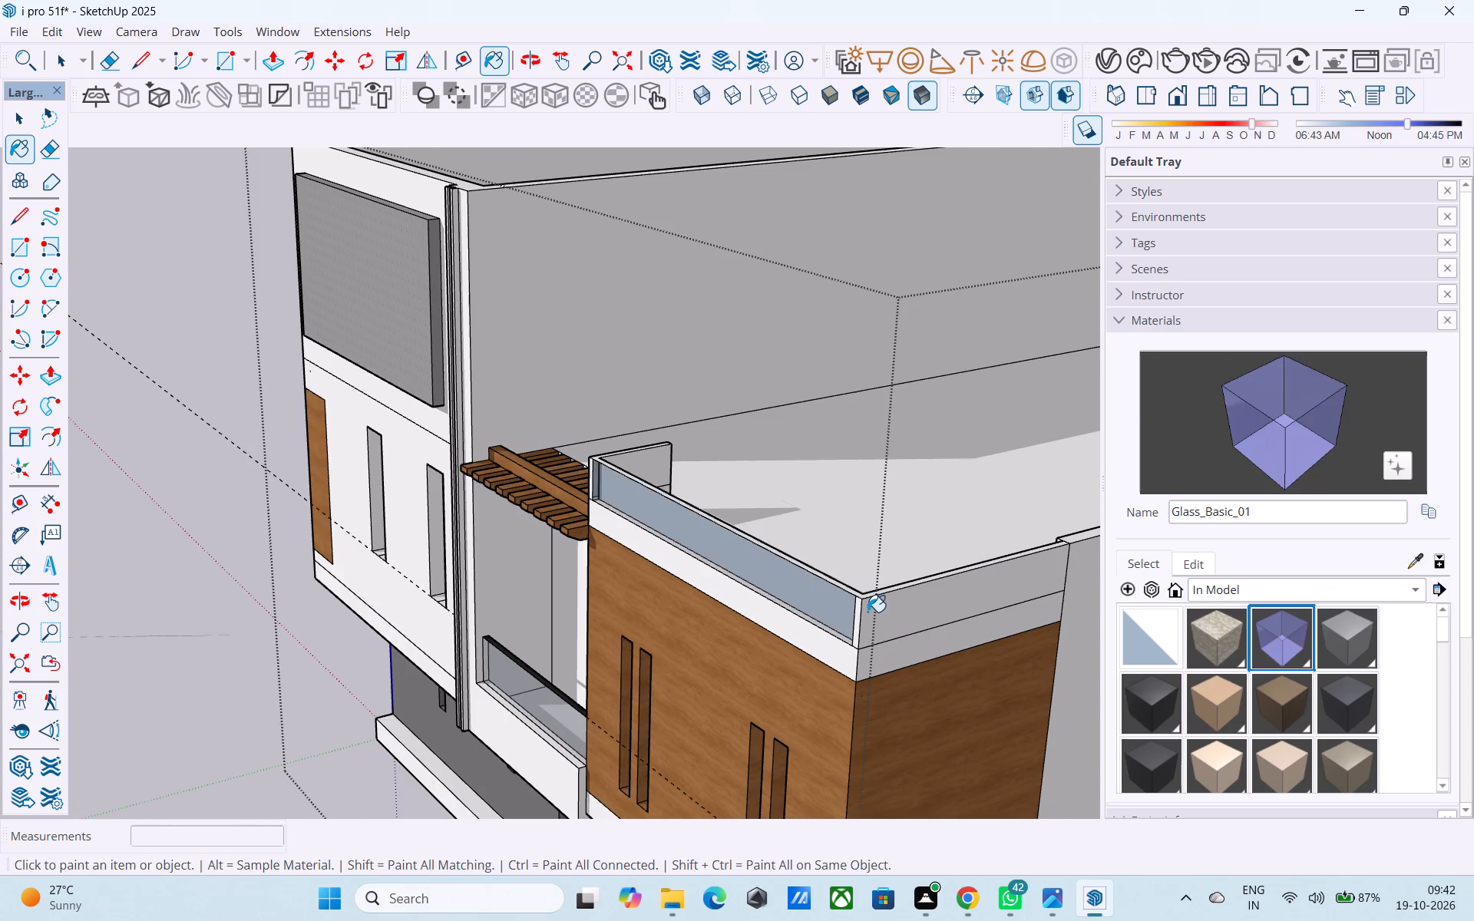
click(868, 612)
Erase the extra vertical edge beside the outer corner where the long and short glass parapets meet.
scroll(856, 616, up, 7)
key(e)
drag(856, 616, 848, 614)
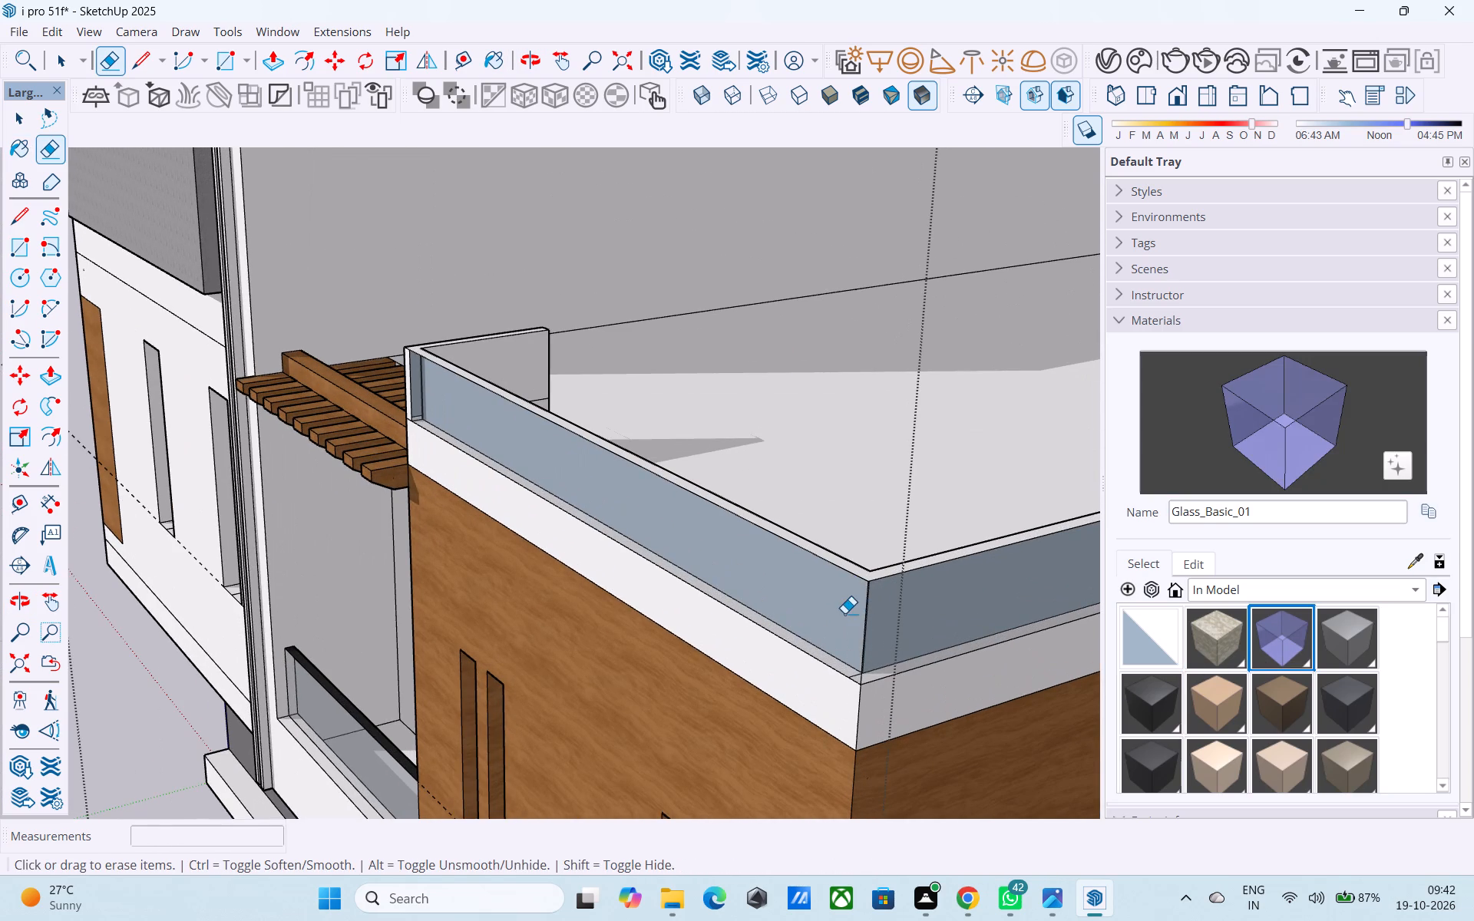
key(space)
Paint the inner faces of the long and short raised parapets with Glass_Basic_01.
middle_drag(871, 637, 464, 676)
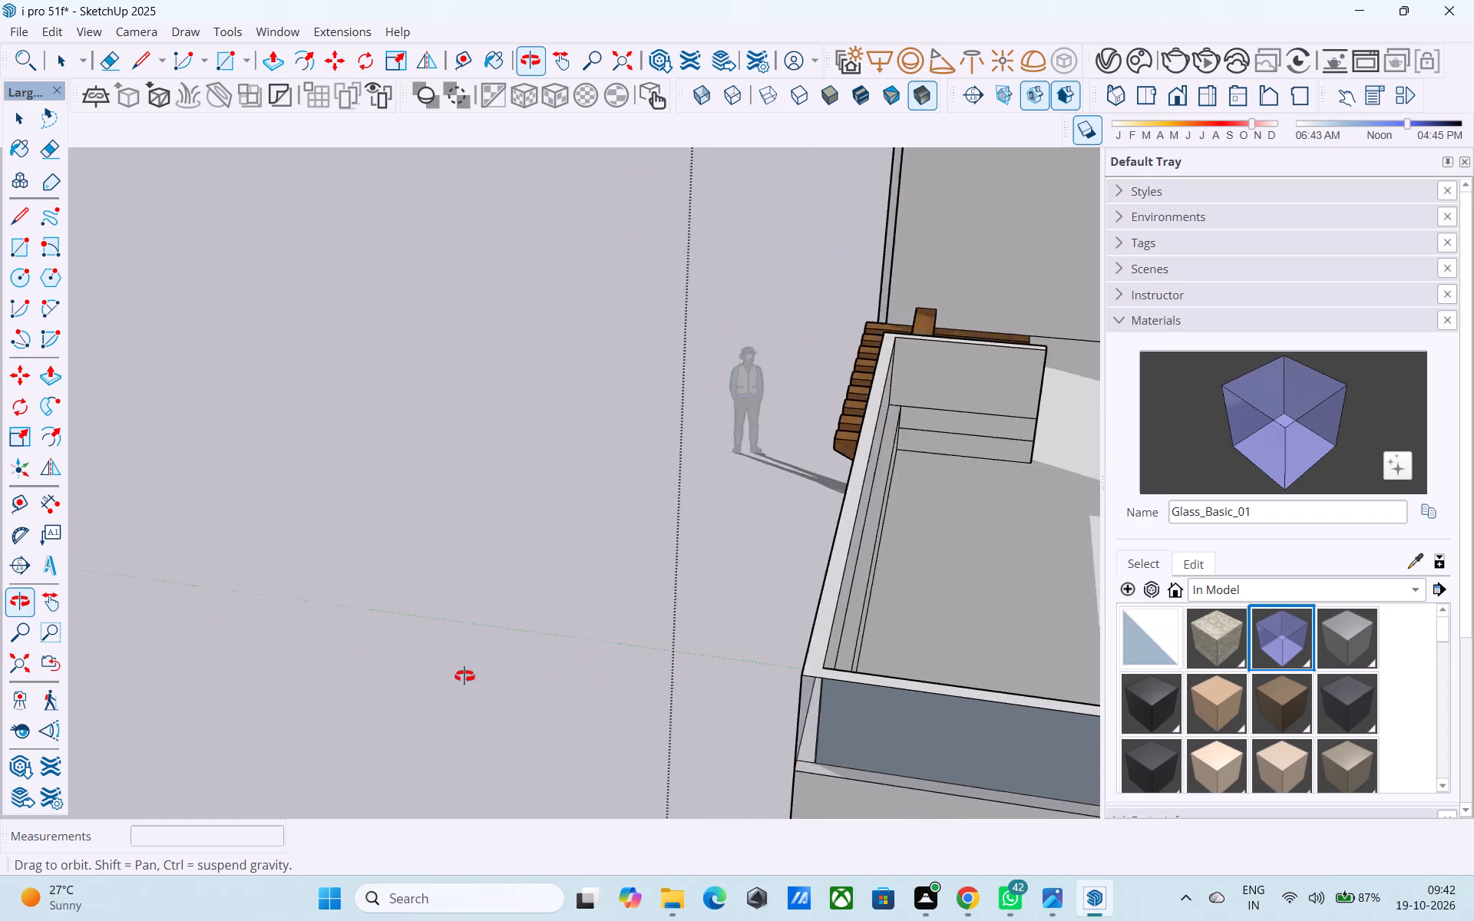
middle_drag(464, 676, 363, 696)
click(1258, 431)
click(819, 692)
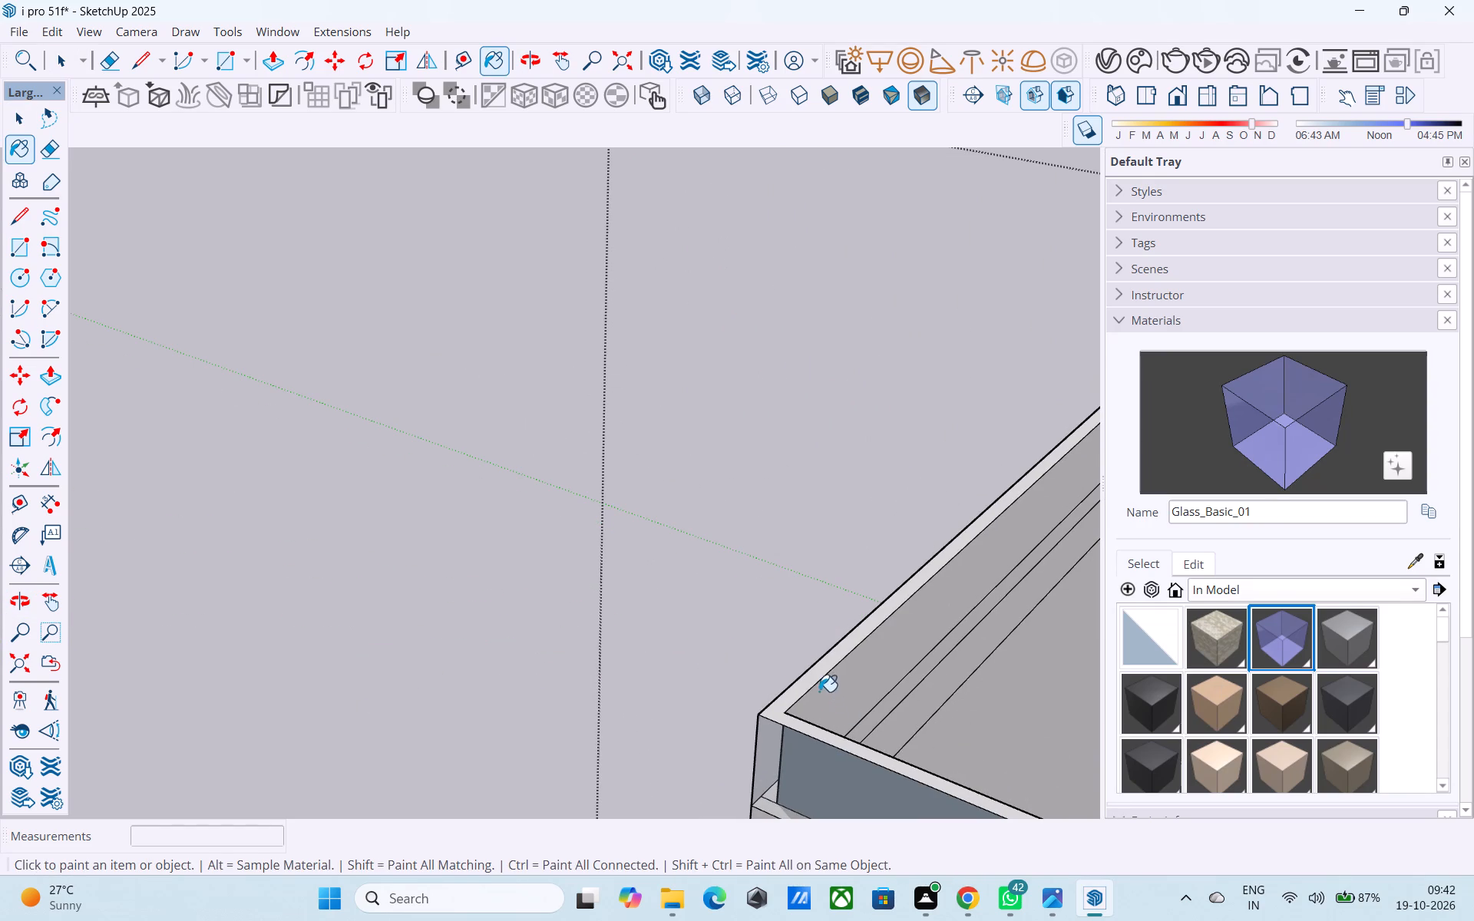
middle_drag(907, 695, 508, 610)
scroll(512, 605, down, 5)
middle_drag(620, 777, 504, 761)
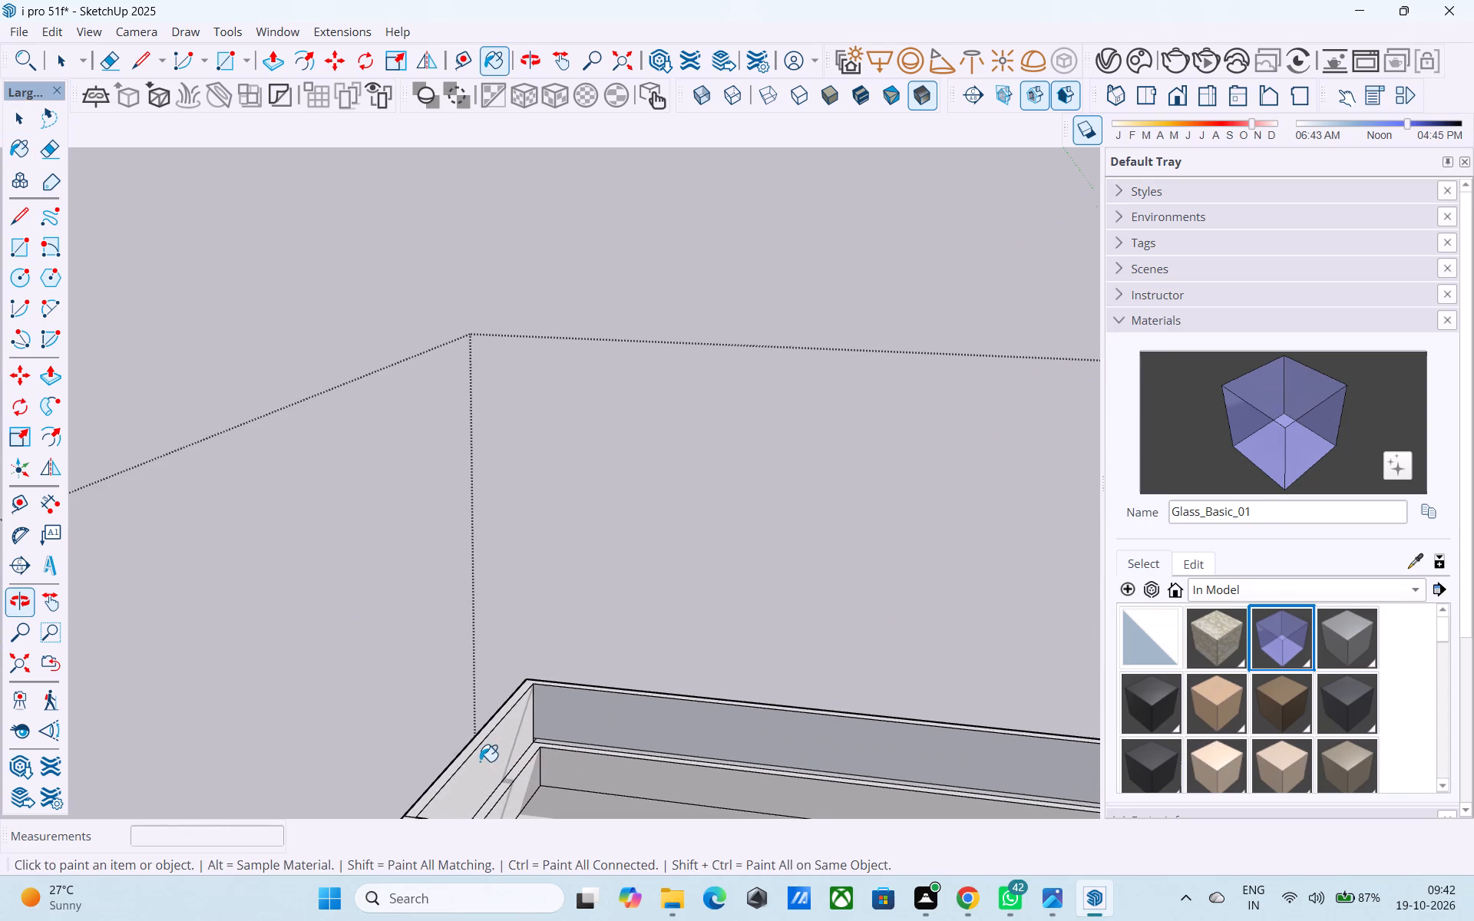
click(480, 761)
Paint both faces of the parapet return beside the pergola with Glass_Basic_01.
scroll(497, 764, down, 1)
middle_drag(527, 774, 1046, 781)
scroll(883, 639, up, 7)
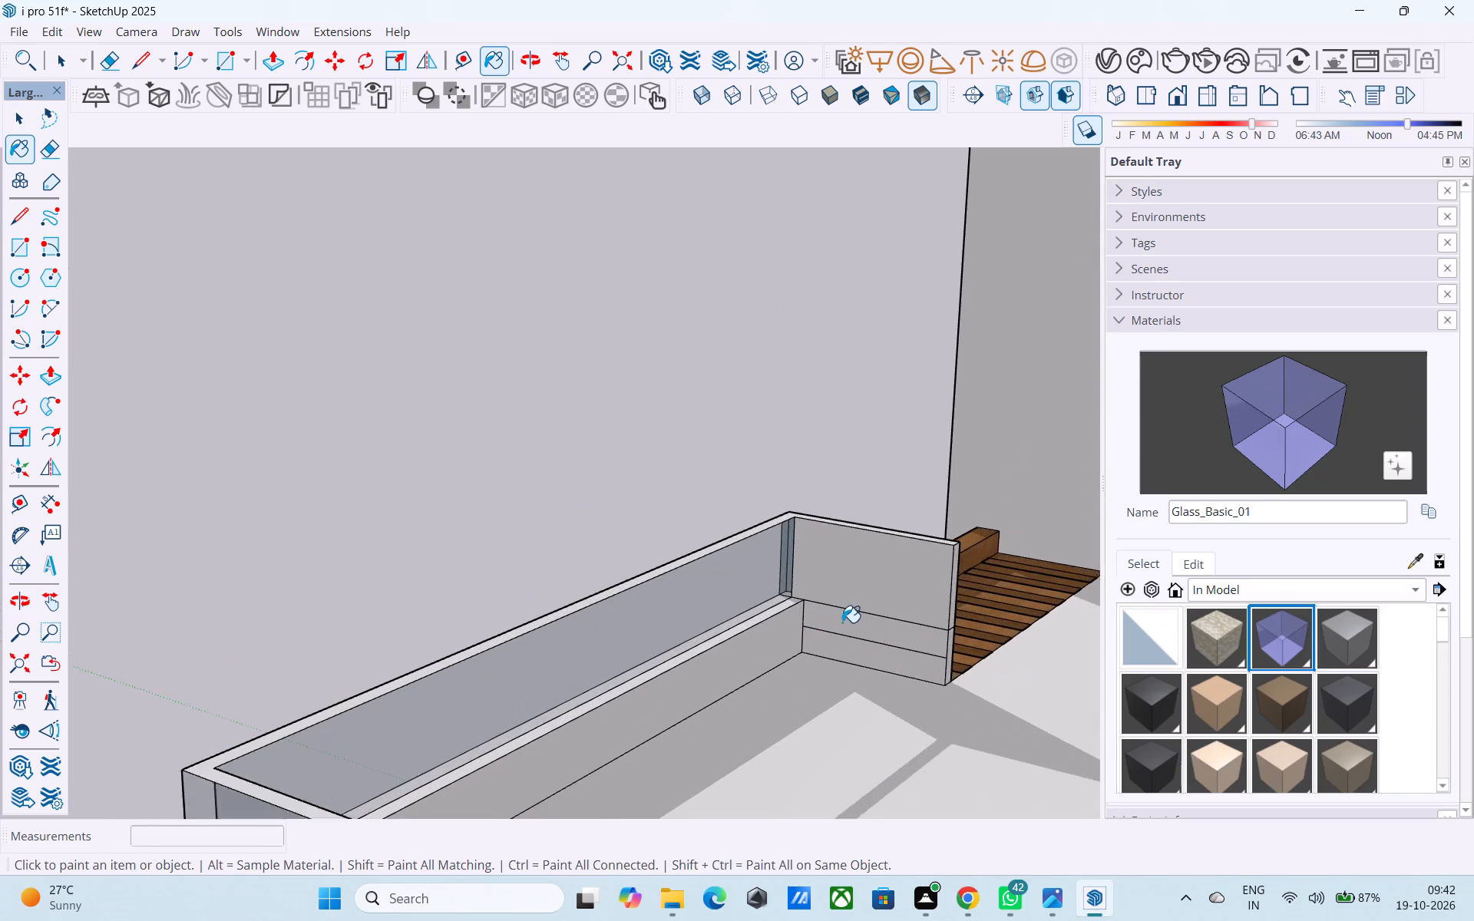
scroll(842, 622, up, 1)
click(859, 582)
middle_drag(859, 582, 242, 630)
middle_drag(616, 722, 583, 710)
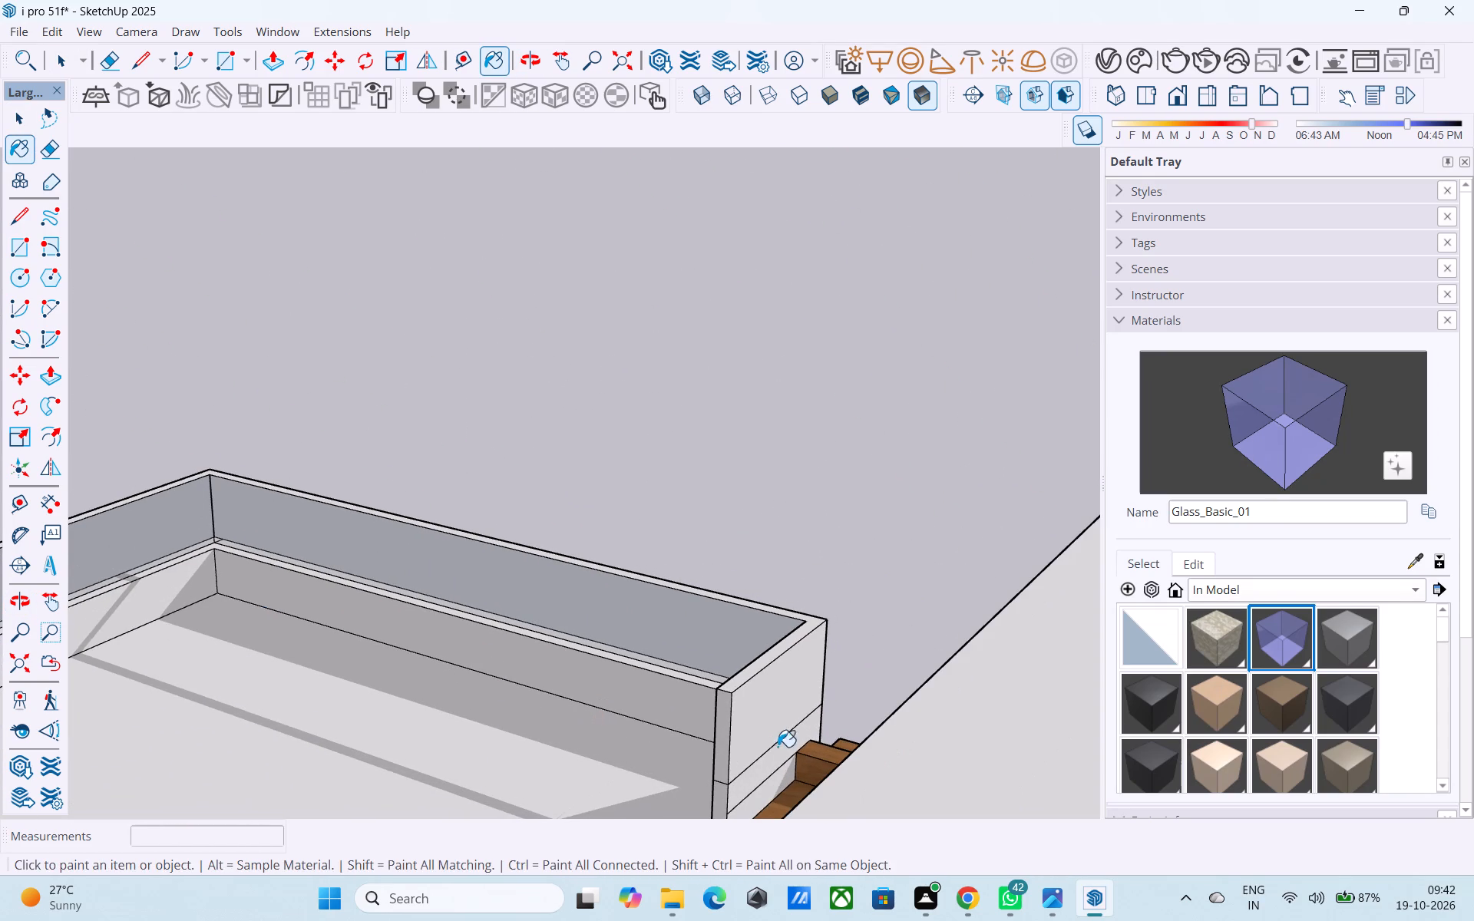
click(772, 715)
Paint the narrow unpainted strip on the long parapet's outer face at the pergola corner with Glass_Basic_01.
middle_drag(770, 717, 642, 687)
middle_drag(739, 697, 861, 765)
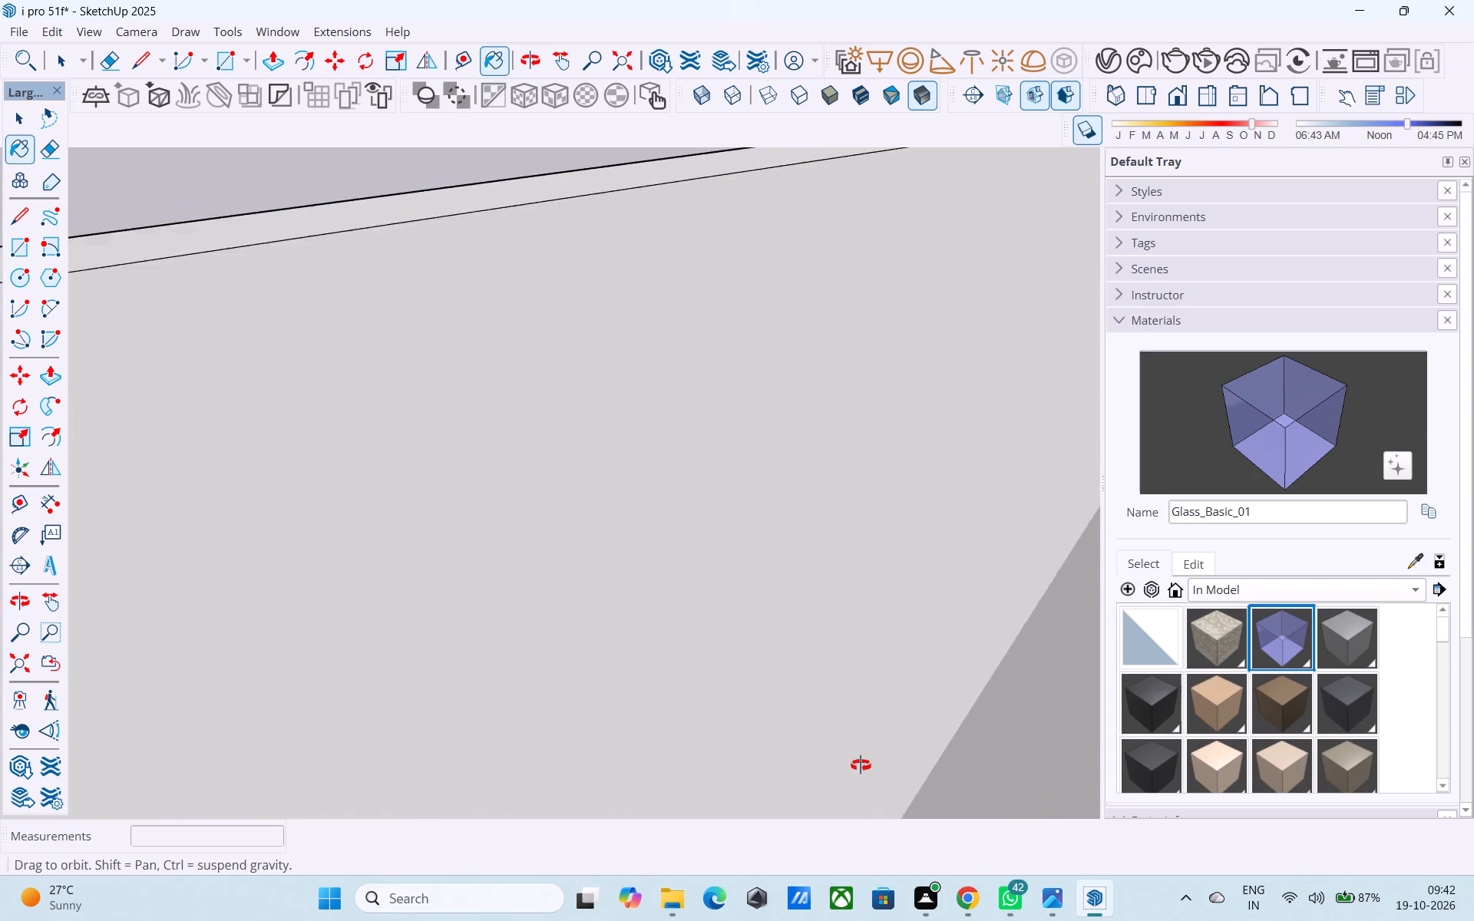
middle_drag(861, 765, 1178, 781)
scroll(892, 711, down, 12)
middle_drag(389, 712, 791, 731)
scroll(694, 695, up, 3)
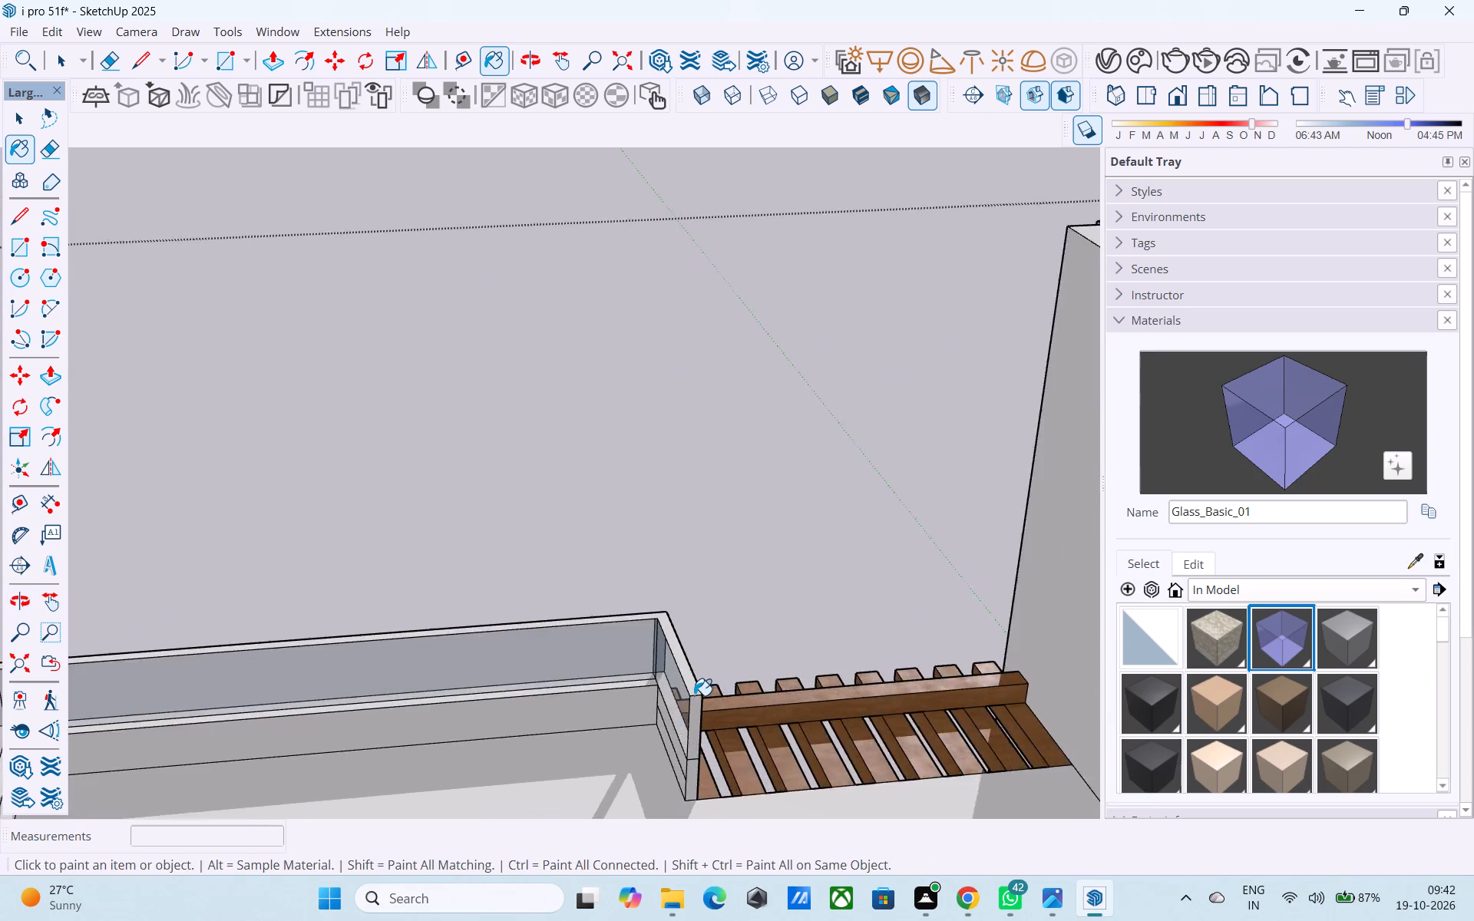
scroll(694, 695, up, 20)
scroll(694, 695, up, 2)
middle_drag(588, 572, 523, 536)
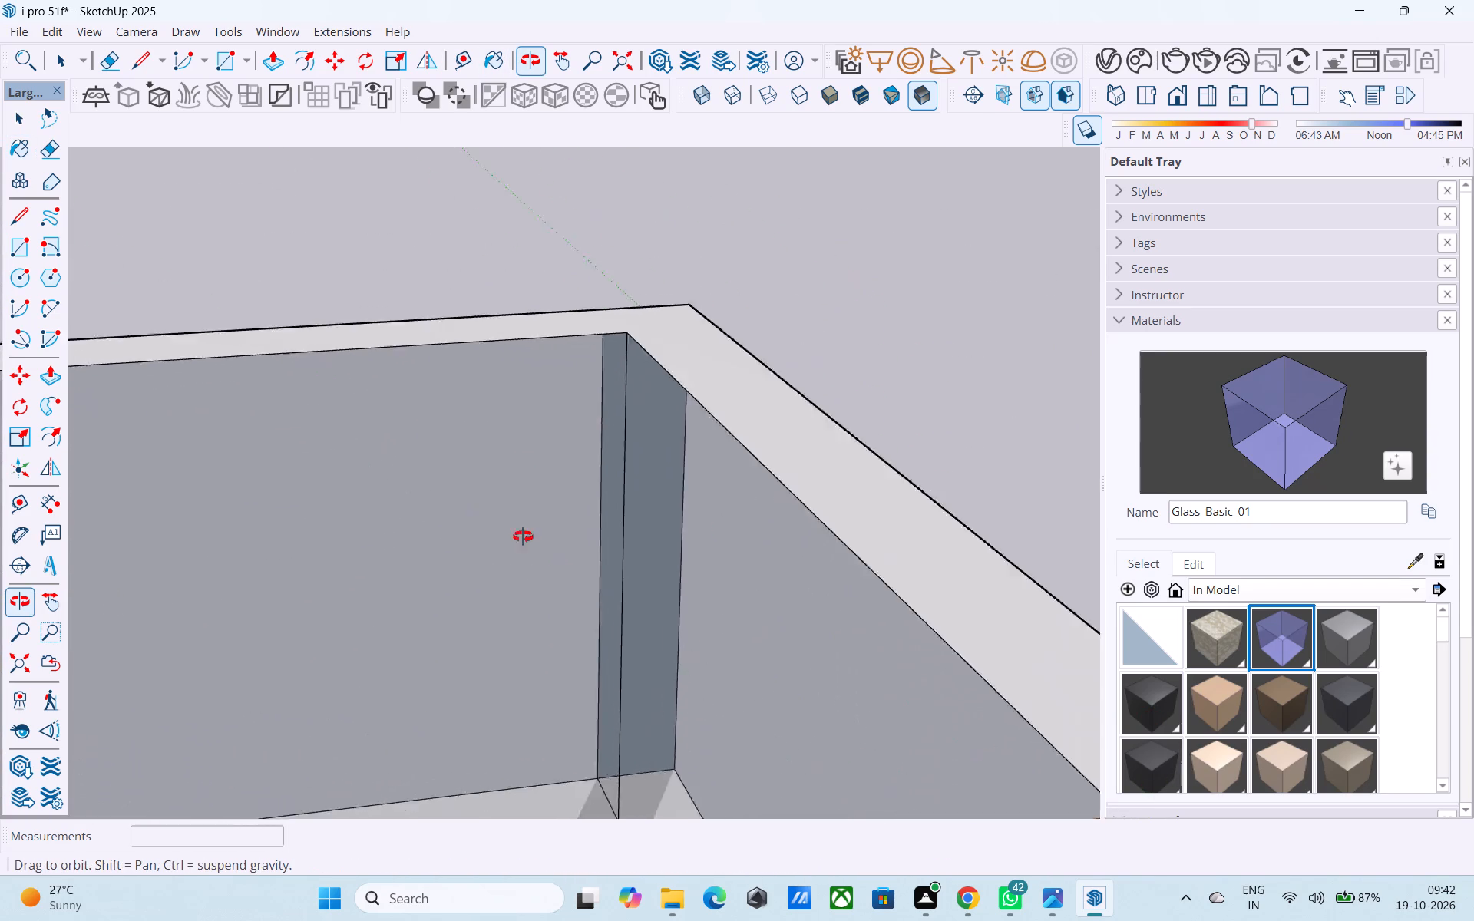
middle_drag(523, 536, 263, 462)
scroll(504, 521, up, 5)
middle_drag(628, 487, 278, 498)
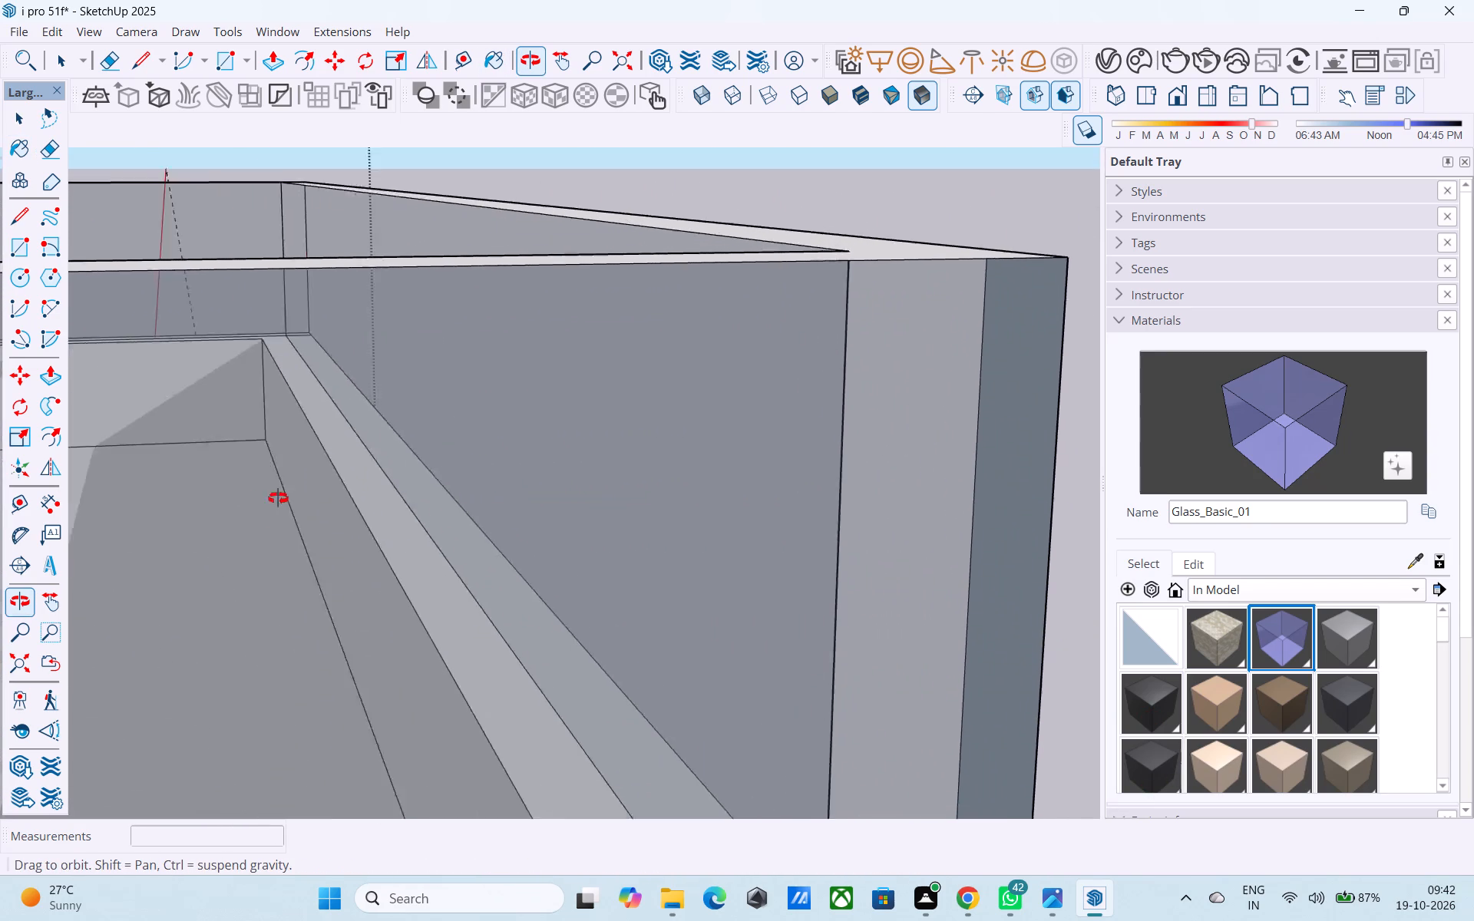
middle_drag(278, 498, 242, 502)
middle_drag(737, 498, 760, 557)
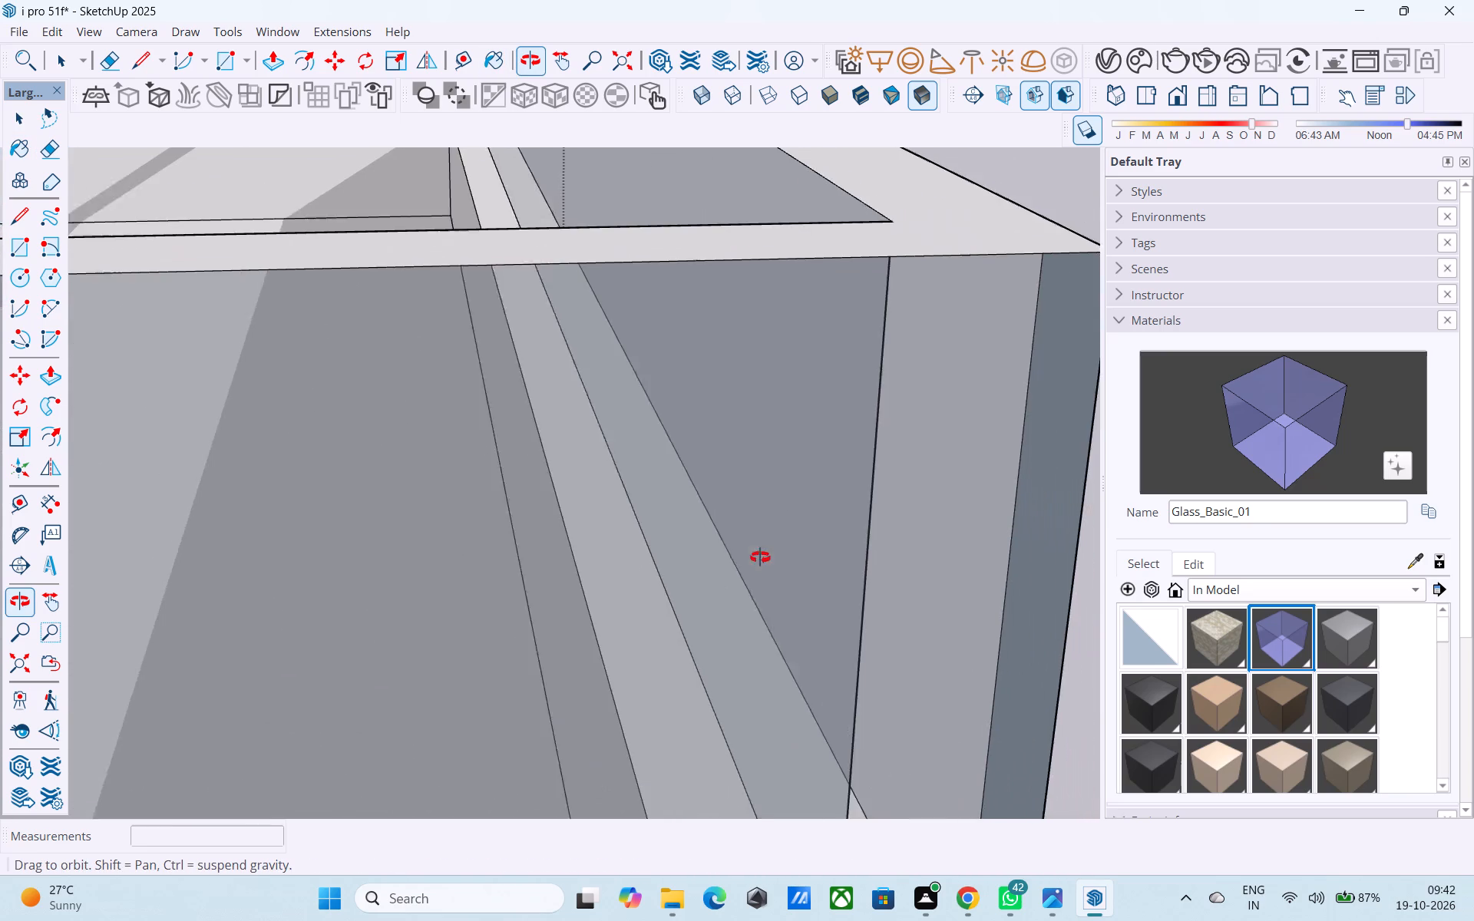
middle_drag(760, 557, 770, 559)
scroll(968, 488, down, 8)
middle_drag(860, 464, 592, 418)
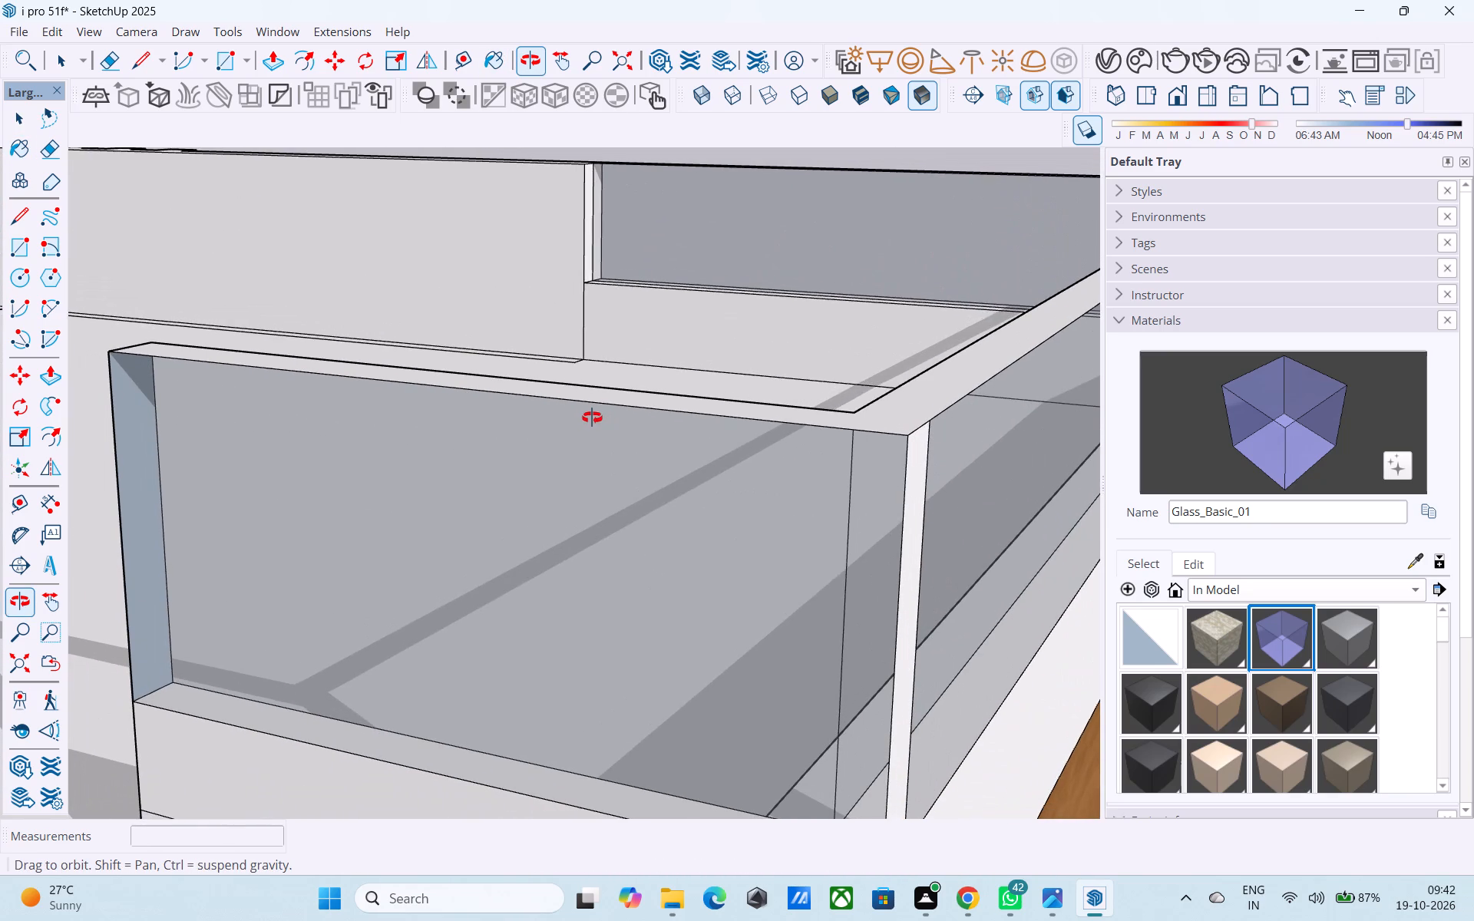
middle_drag(592, 418, 594, 419)
scroll(887, 494, up, 3)
click(926, 478)
Erase the vertical edge dividing the narrow corner strip from the long glass parapet face.
scroll(926, 479, up, 2)
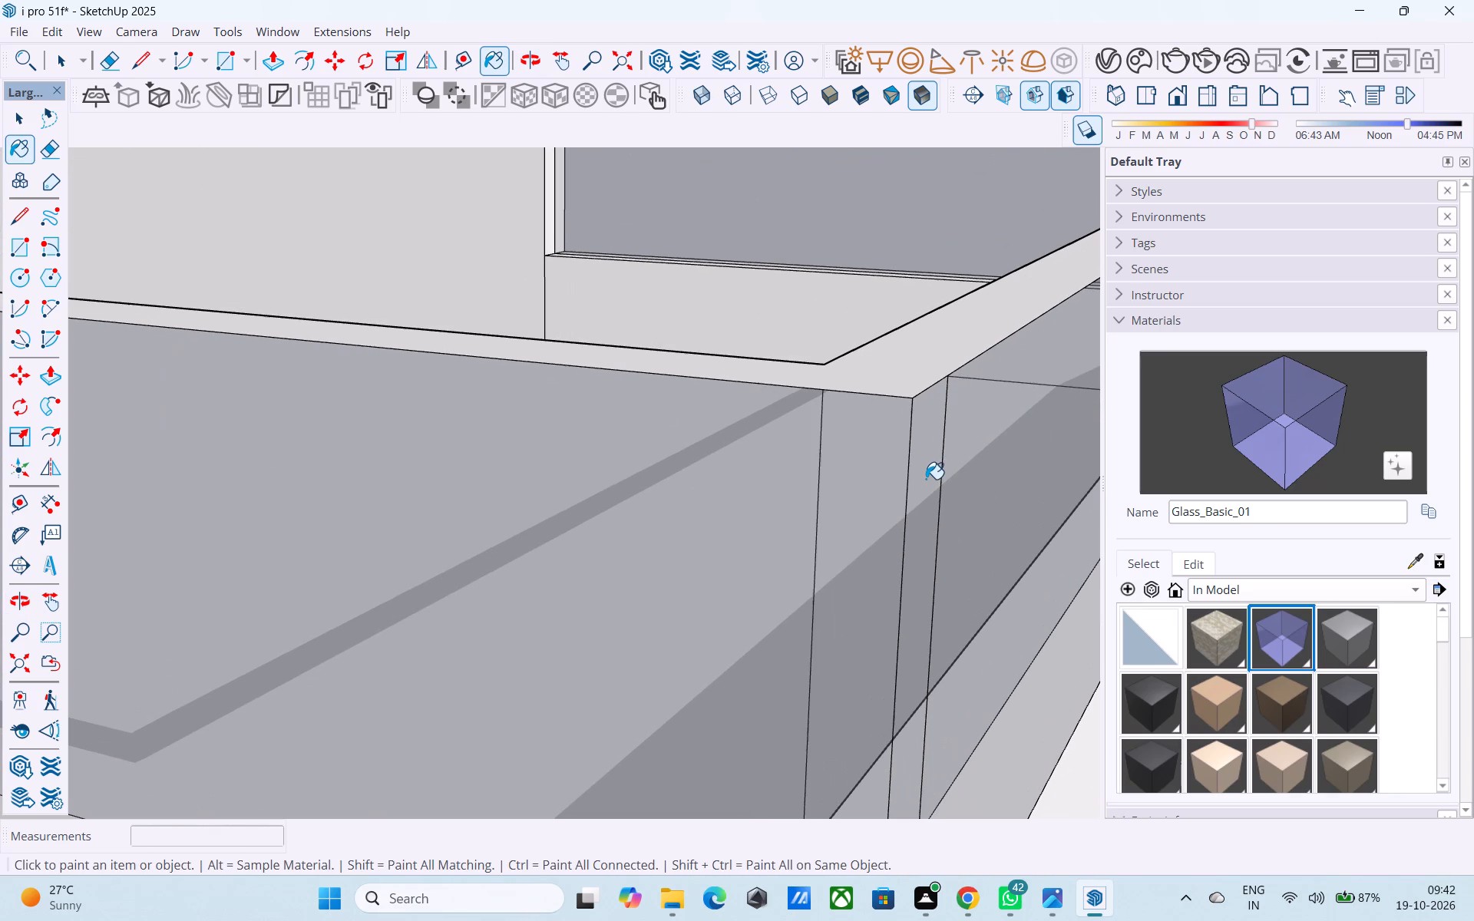
key(e)
drag(926, 478, 961, 455)
Erase the seam line across the white base's top beneath the glass at the pergola corner.
scroll(955, 460, down, 7)
middle_drag(914, 511, 926, 576)
scroll(909, 719, up, 19)
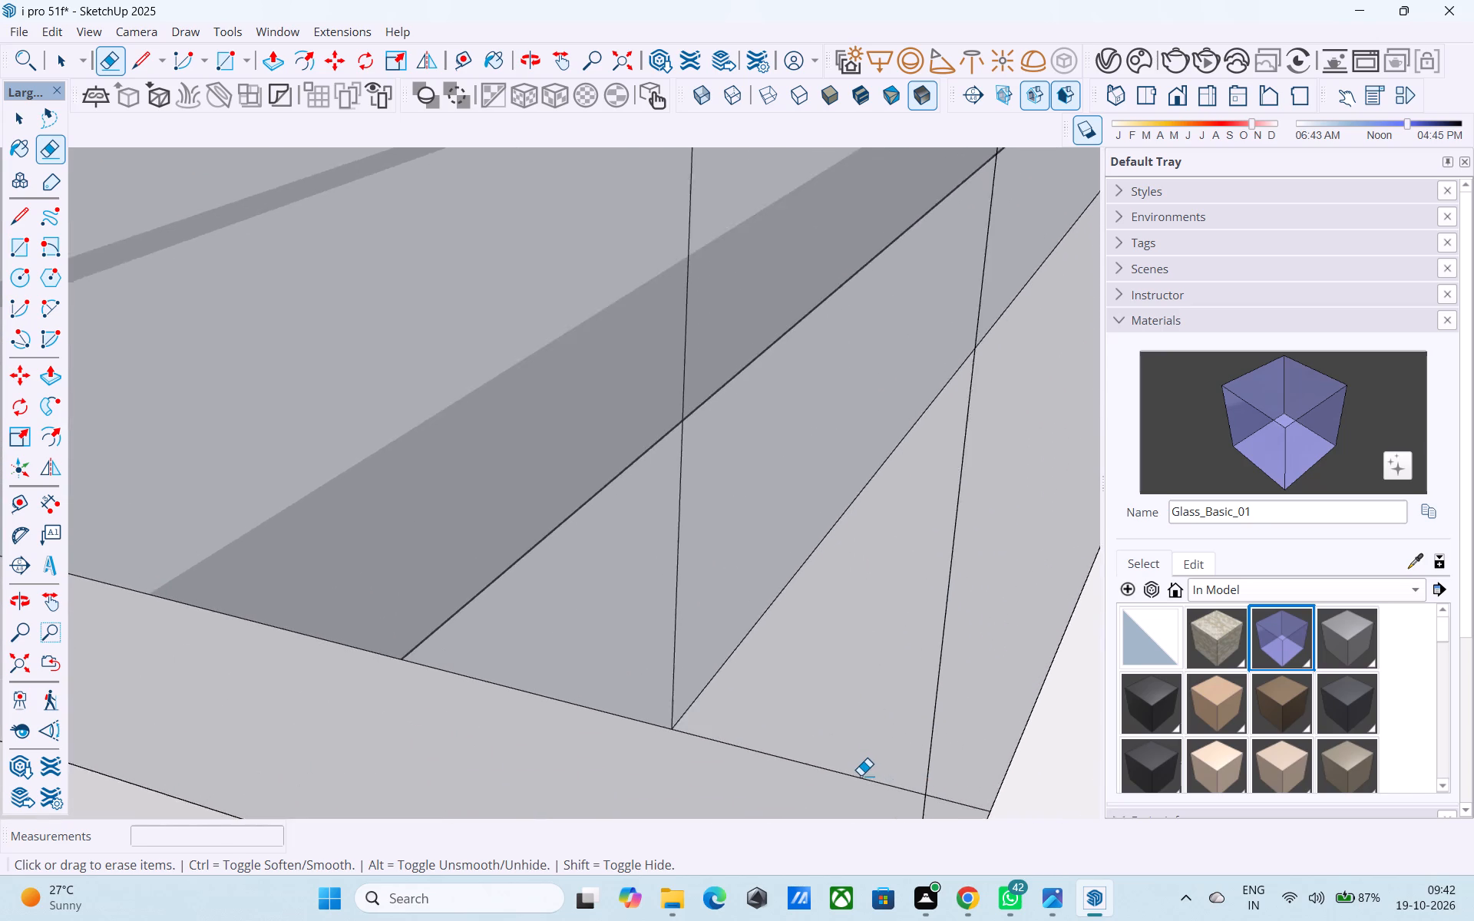
scroll(861, 775, up, 20)
scroll(861, 775, up, 5)
middle_drag(849, 699, 1137, 687)
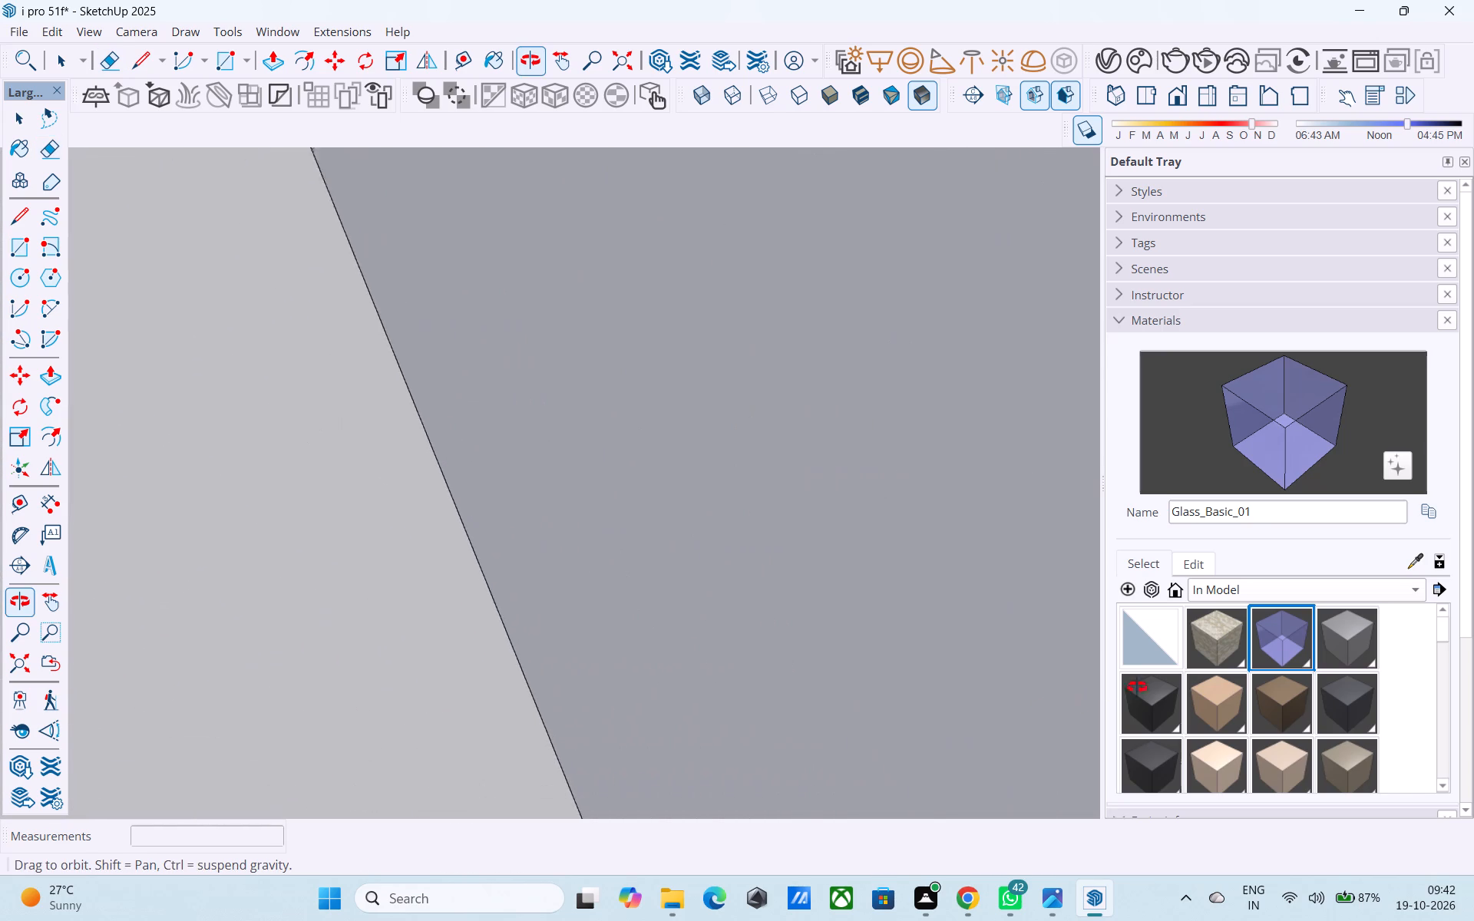
middle_drag(1137, 687, 1140, 687)
scroll(603, 617, down, 4)
shift+middle_drag(600, 616, 1114, 534)
shift+middle_drag(542, 718, 1026, 446)
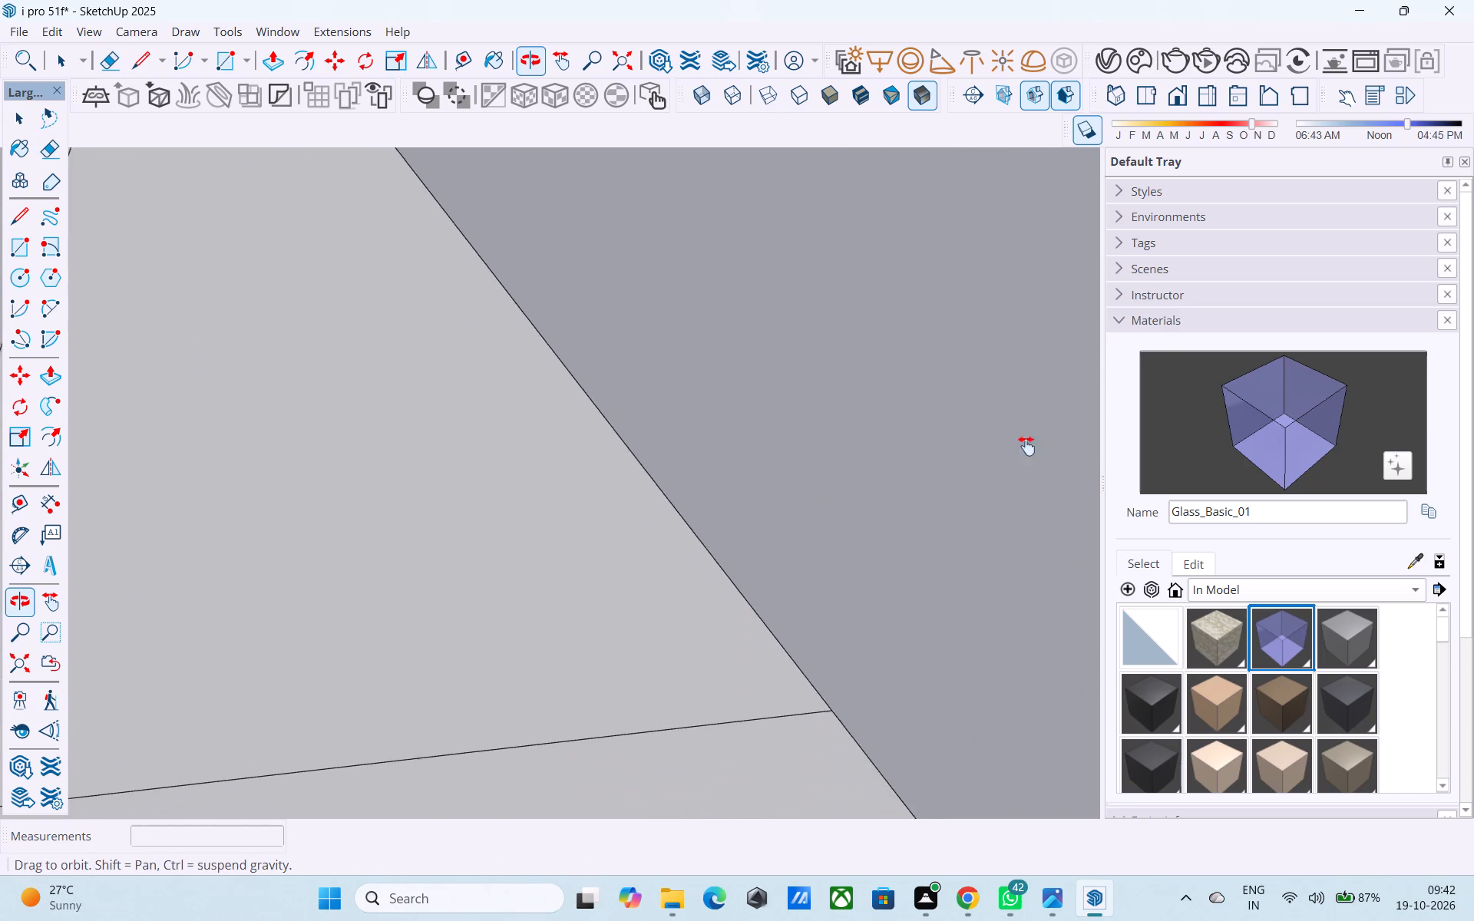
shift+middle_drag(1026, 446, 1033, 449)
shift+middle_drag(284, 805, 1066, 479)
shift+middle_drag(269, 852, 437, 797)
middle_drag(408, 719, 622, 720)
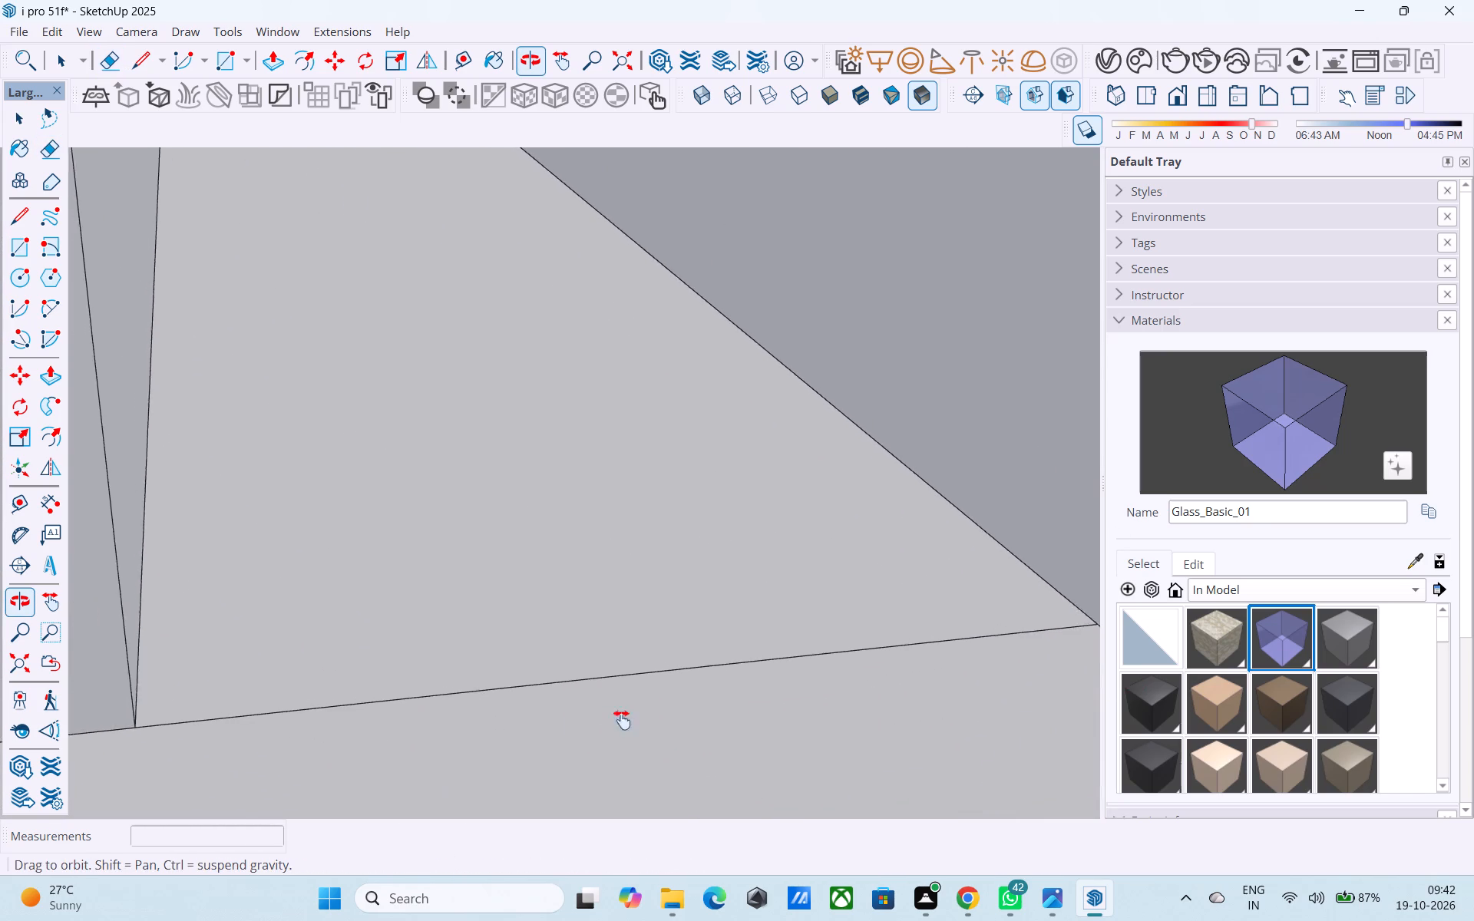
middle_drag(622, 720, 771, 731)
scroll(490, 670, up, 20)
scroll(490, 670, up, 2)
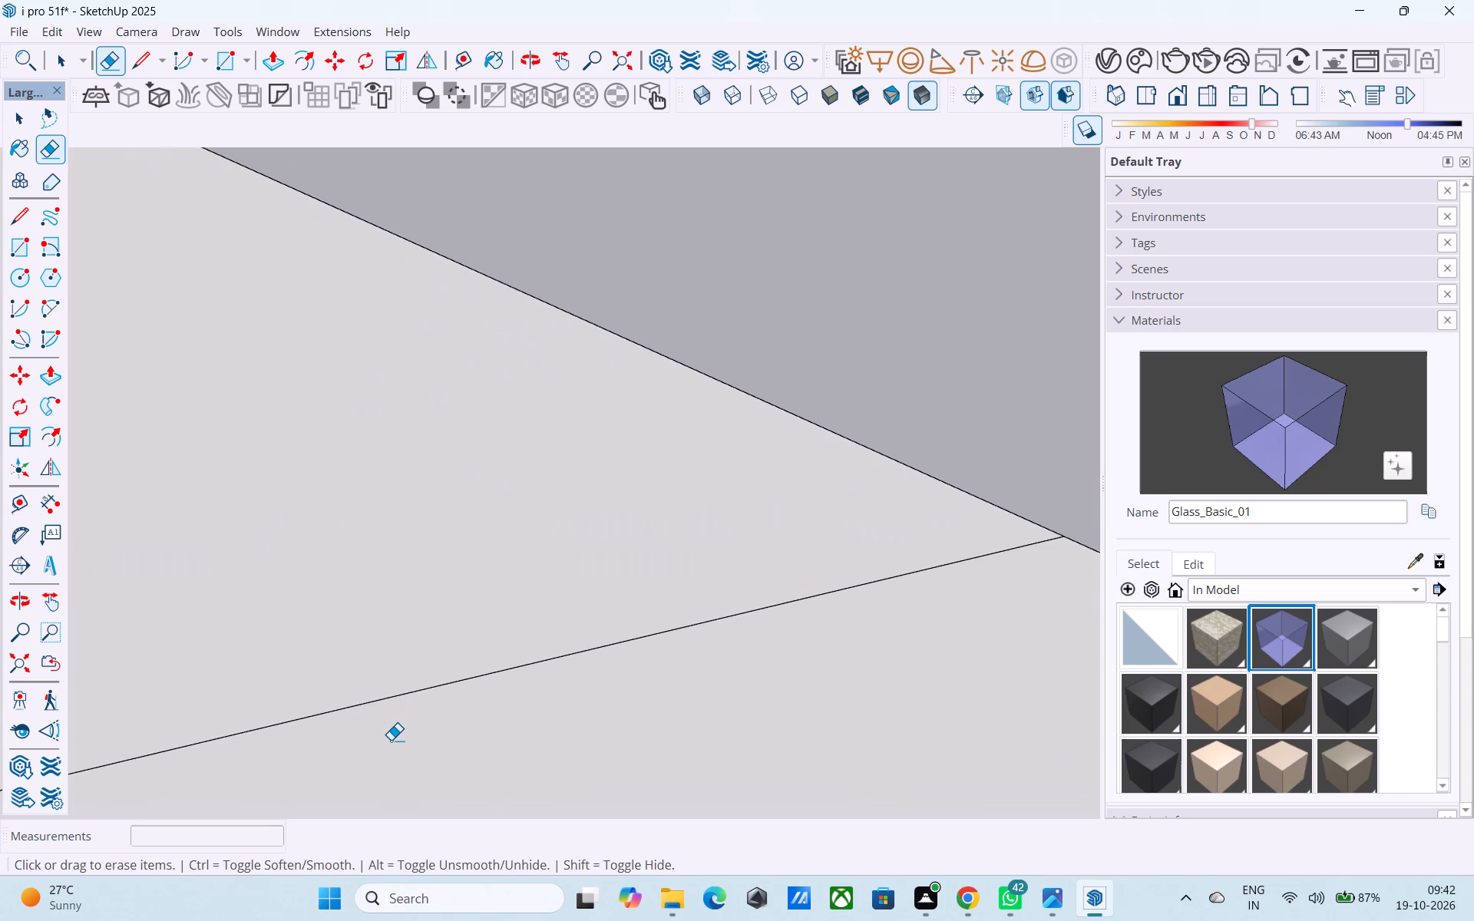
key(e)
drag(389, 741, 333, 660)
Erase the seam line across the white base's top at the far end of the long glass parapet.
shift+middle_drag(322, 639, 329, 619)
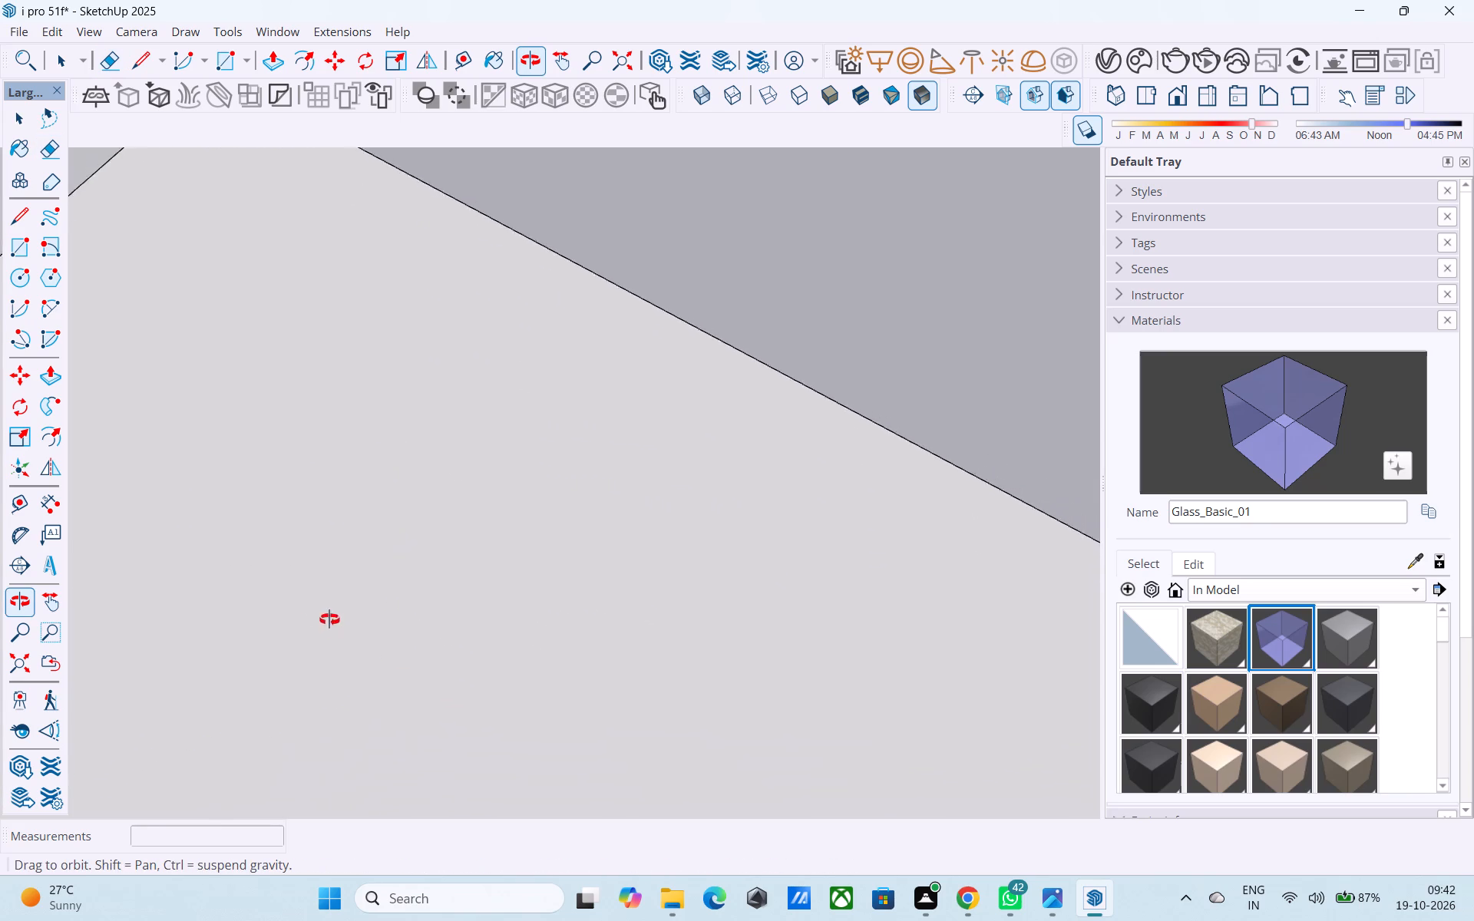
shift+middle_drag(329, 619, 290, 583)
scroll(290, 398, up, 11)
scroll(386, 223, up, 7)
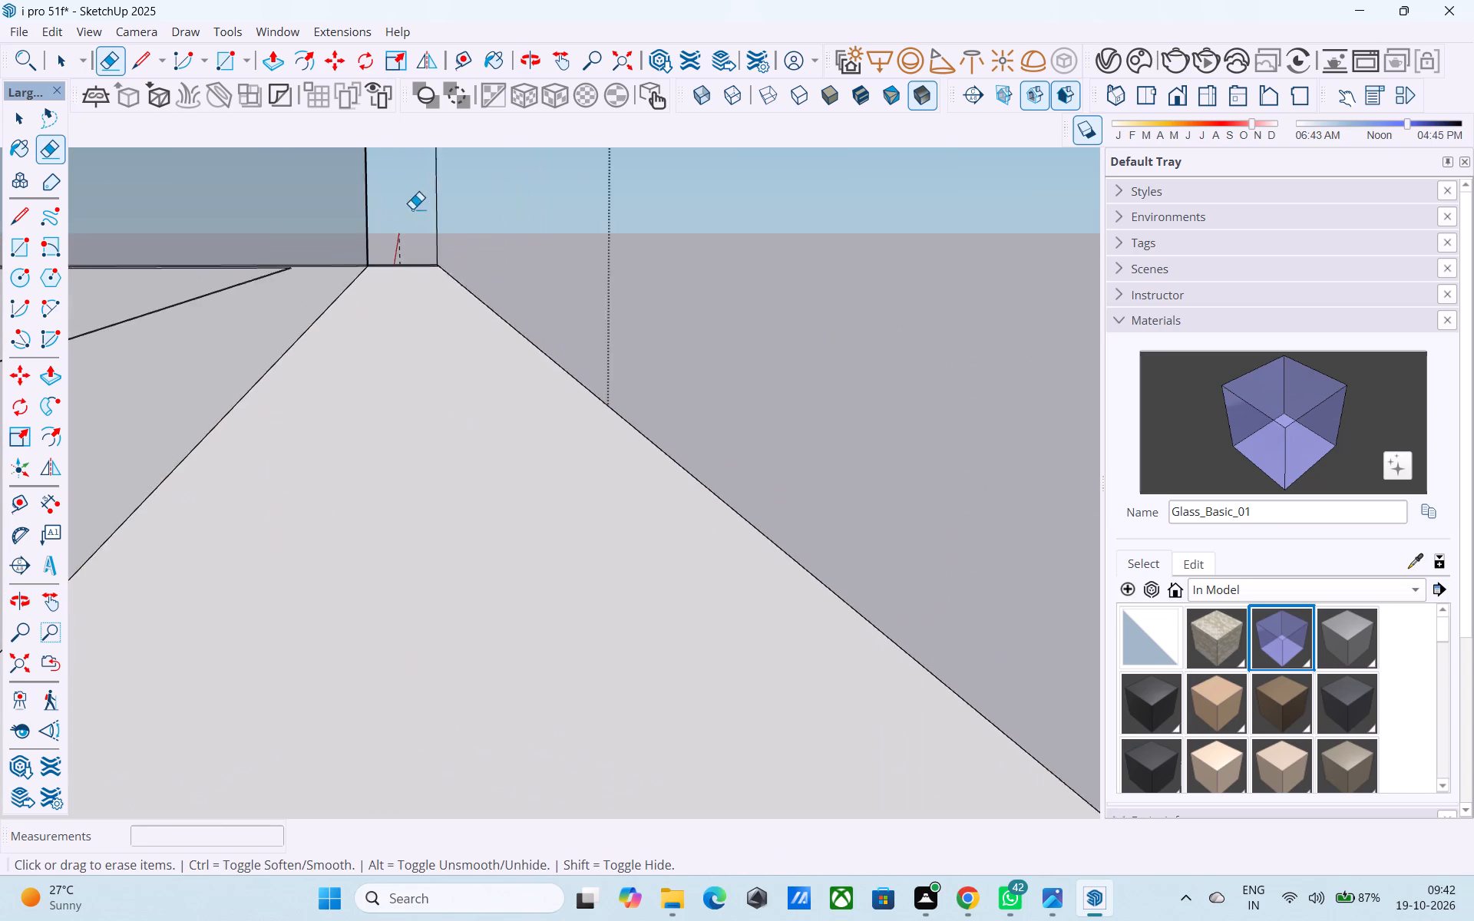
scroll(412, 209, up, 20)
middle_drag(383, 332, 371, 480)
scroll(382, 338, up, 1)
scroll(382, 398, down, 5)
scroll(417, 216, up, 8)
drag(426, 177, 418, 170)
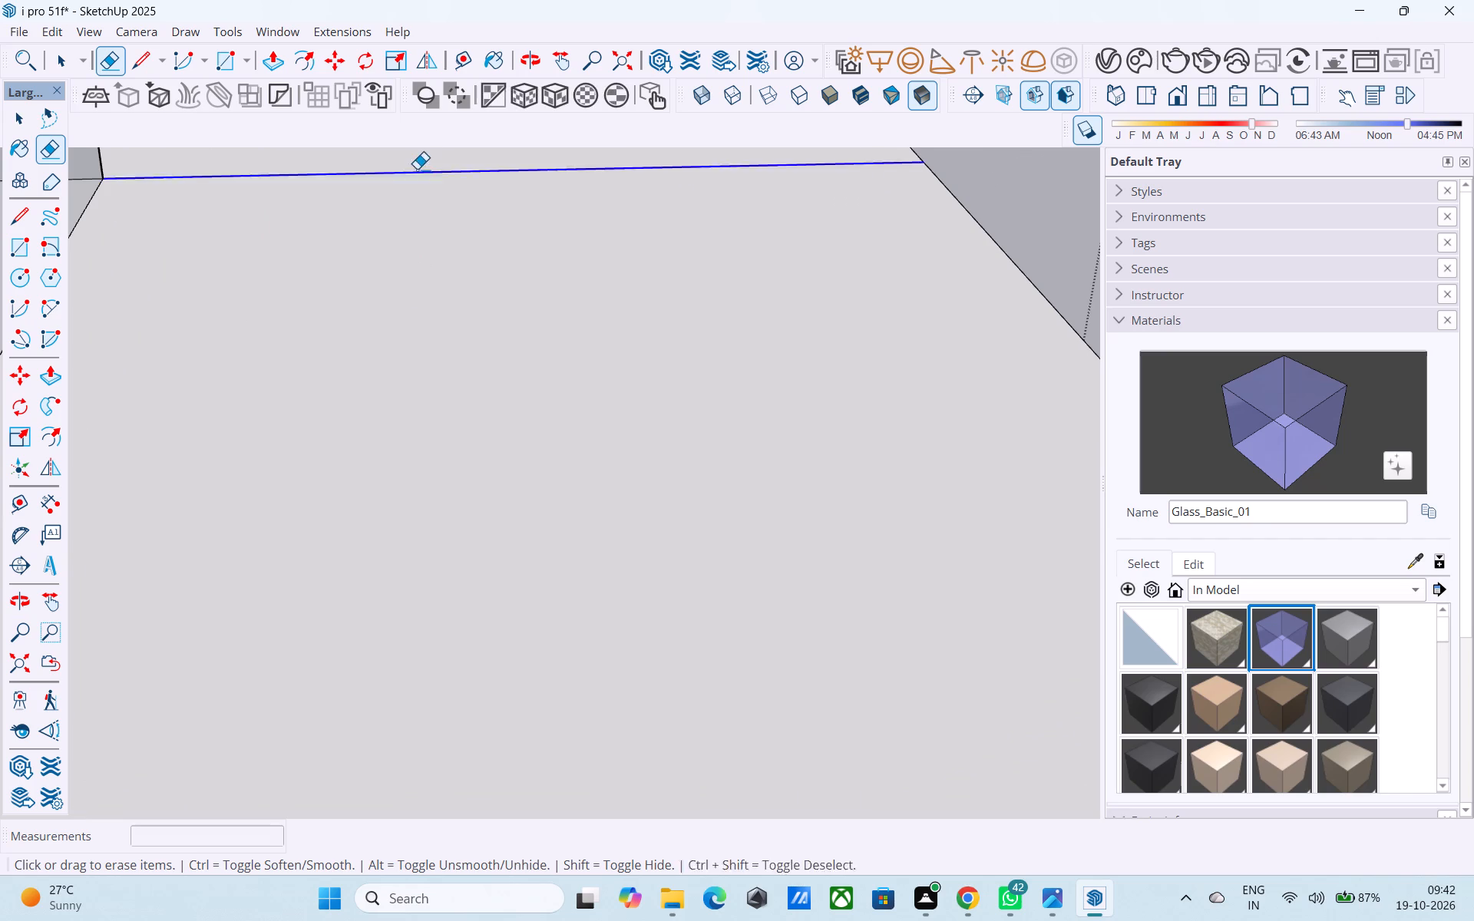
Examine the glass parapet above the wood-clad block up close and within the whole house.
middle_drag(431, 234, 116, 203)
middle_drag(257, 369, 211, 322)
scroll(371, 382, down, 3)
scroll(371, 384, up, 1)
scroll(371, 385, down, 5)
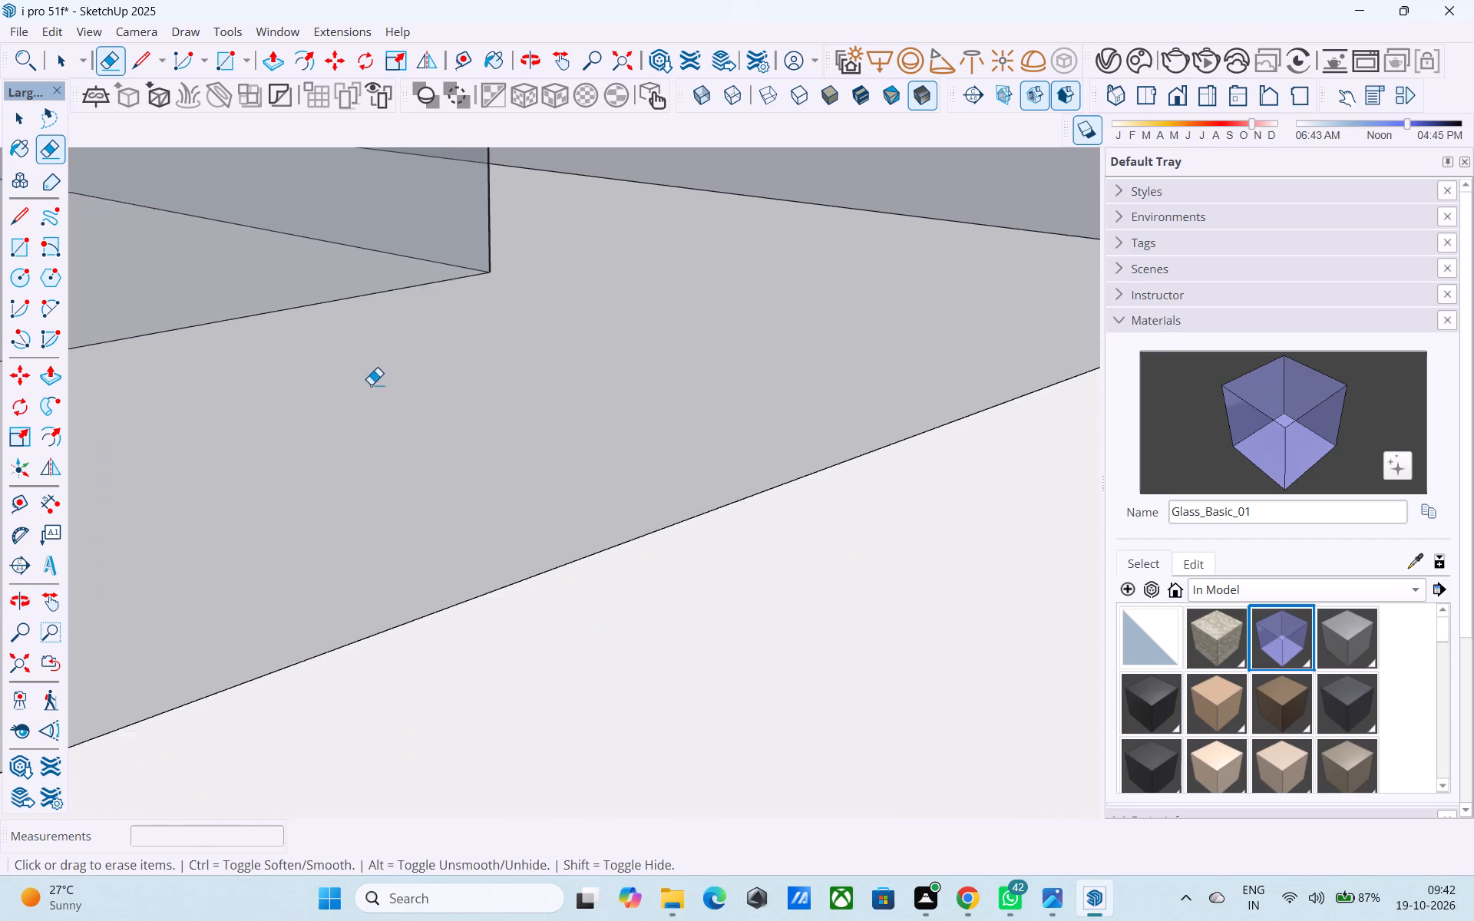
scroll(371, 385, down, 20)
scroll(371, 385, down, 16)
scroll(742, 523, up, 1)
scroll(743, 525, down, 8)
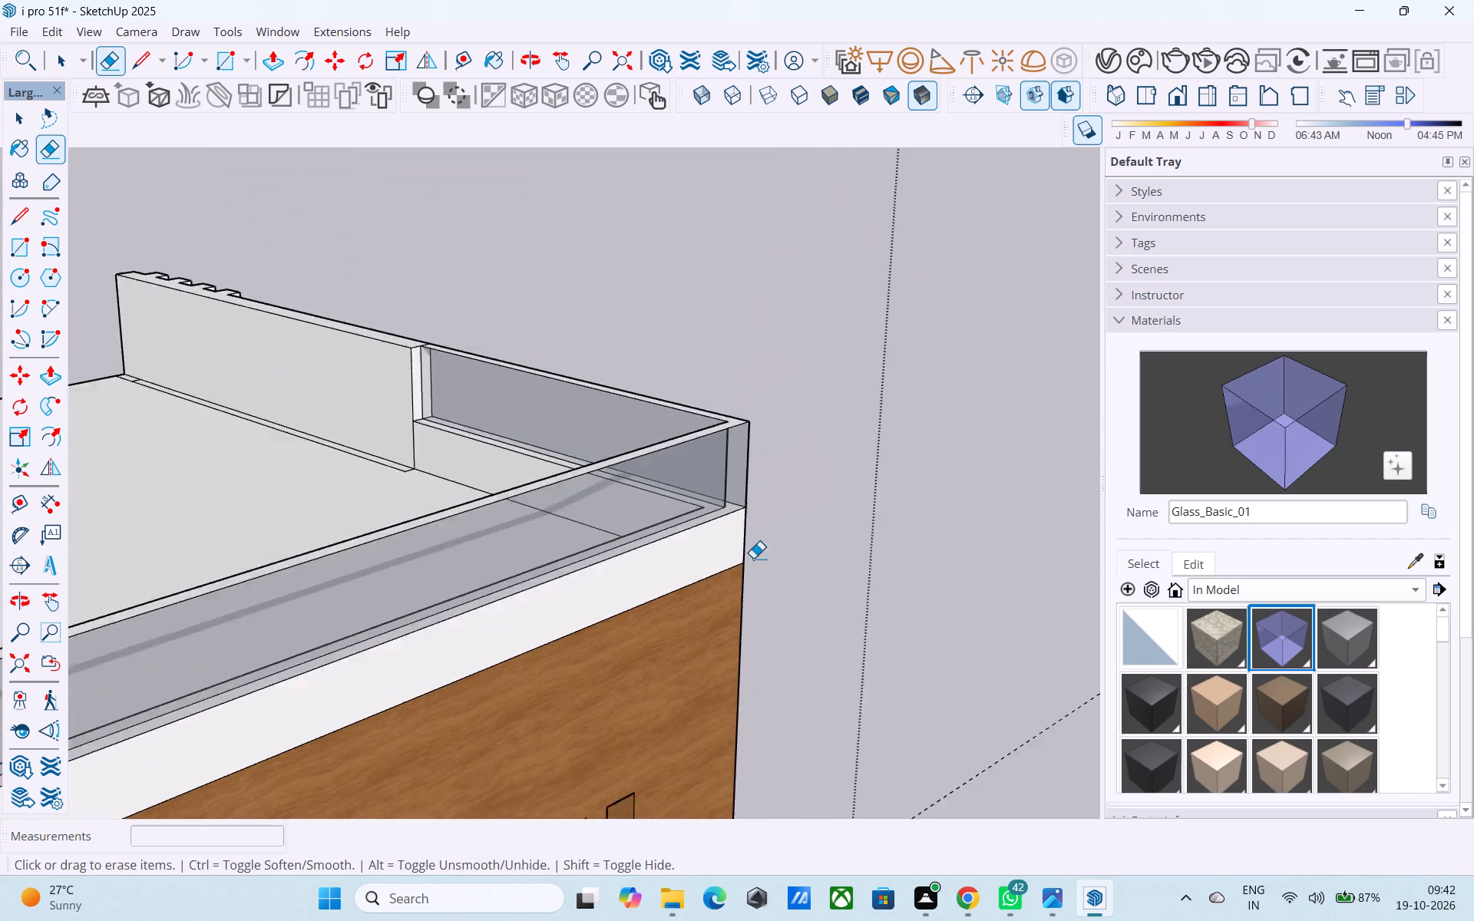
scroll(753, 558, down, 6)
middle_drag(736, 566, 573, 556)
key(space)
scroll(591, 523, down, 10)
middle_drag(727, 550, 342, 543)
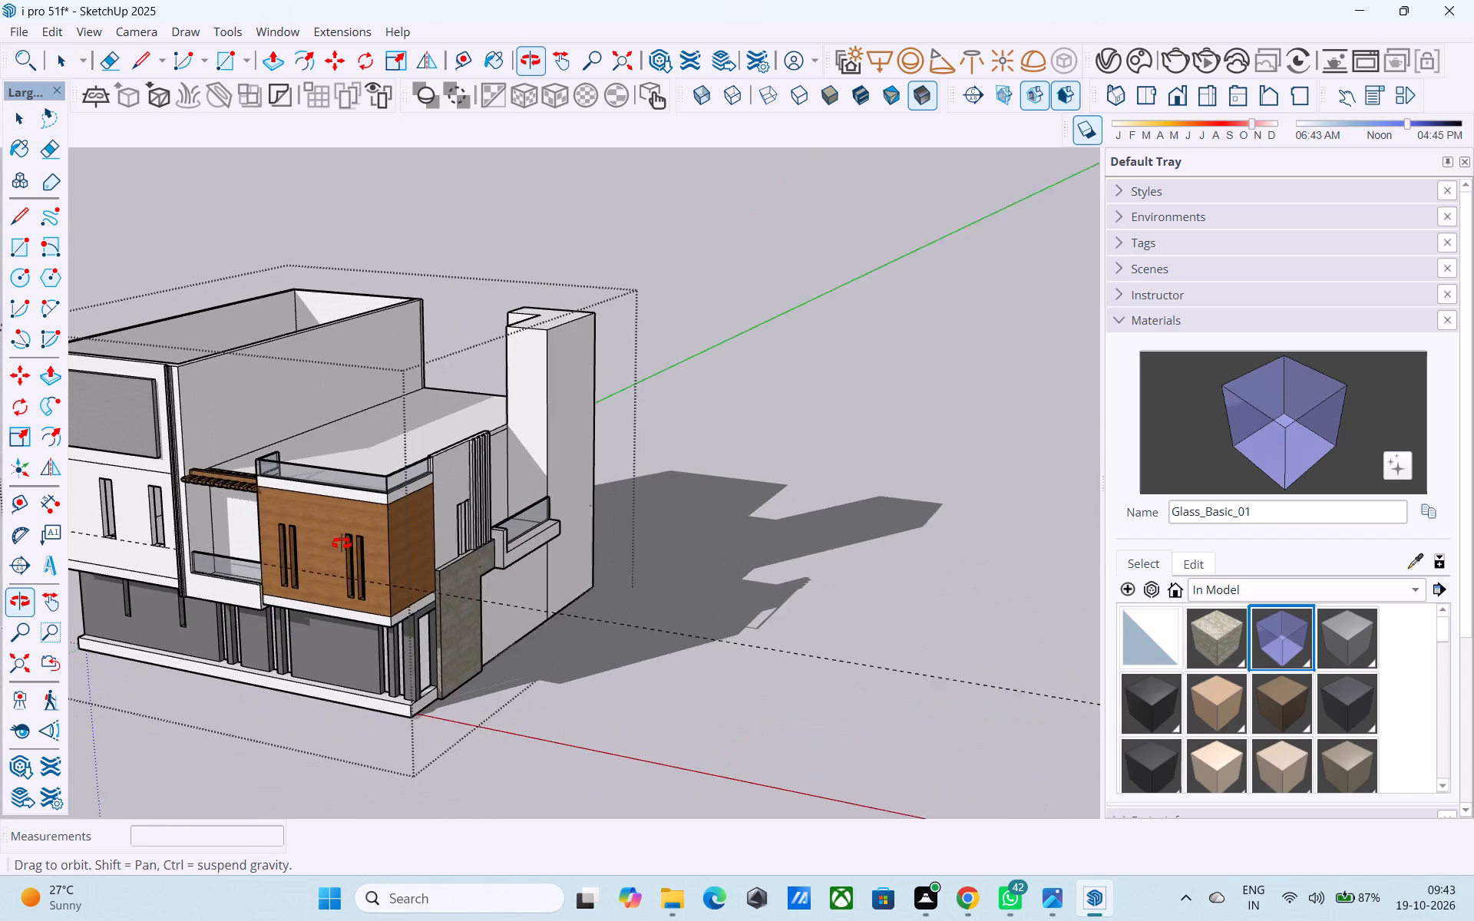
middle_drag(342, 543, 339, 543)
scroll(362, 543, down, 3)
scroll(699, 440, up, 2)
scroll(659, 434, down, 4)
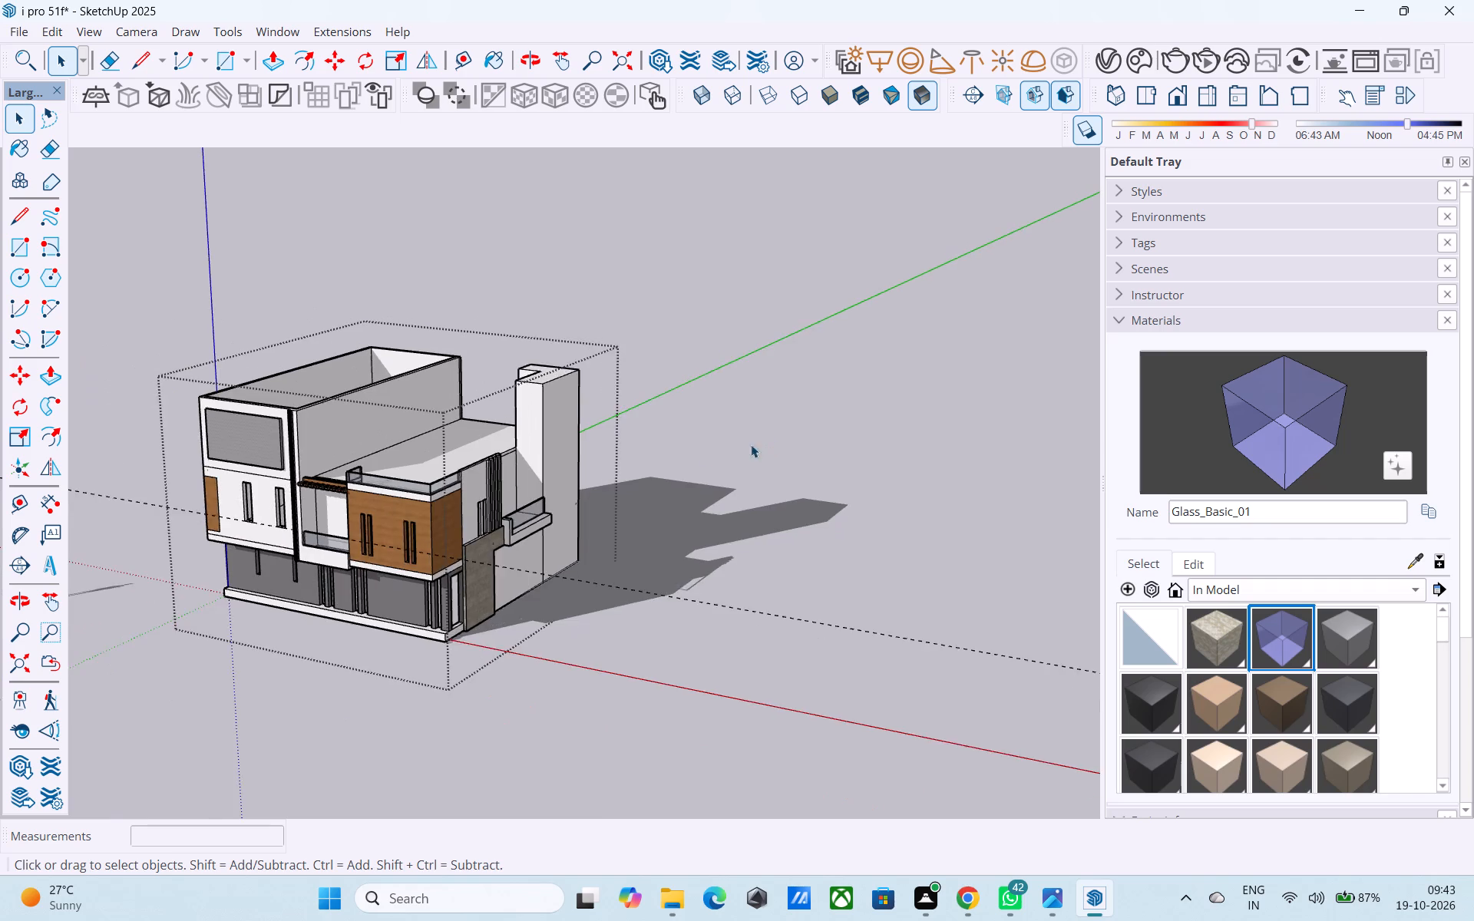
scroll(435, 457, up, 6)
middle_drag(379, 472, 402, 431)
scroll(398, 461, up, 6)
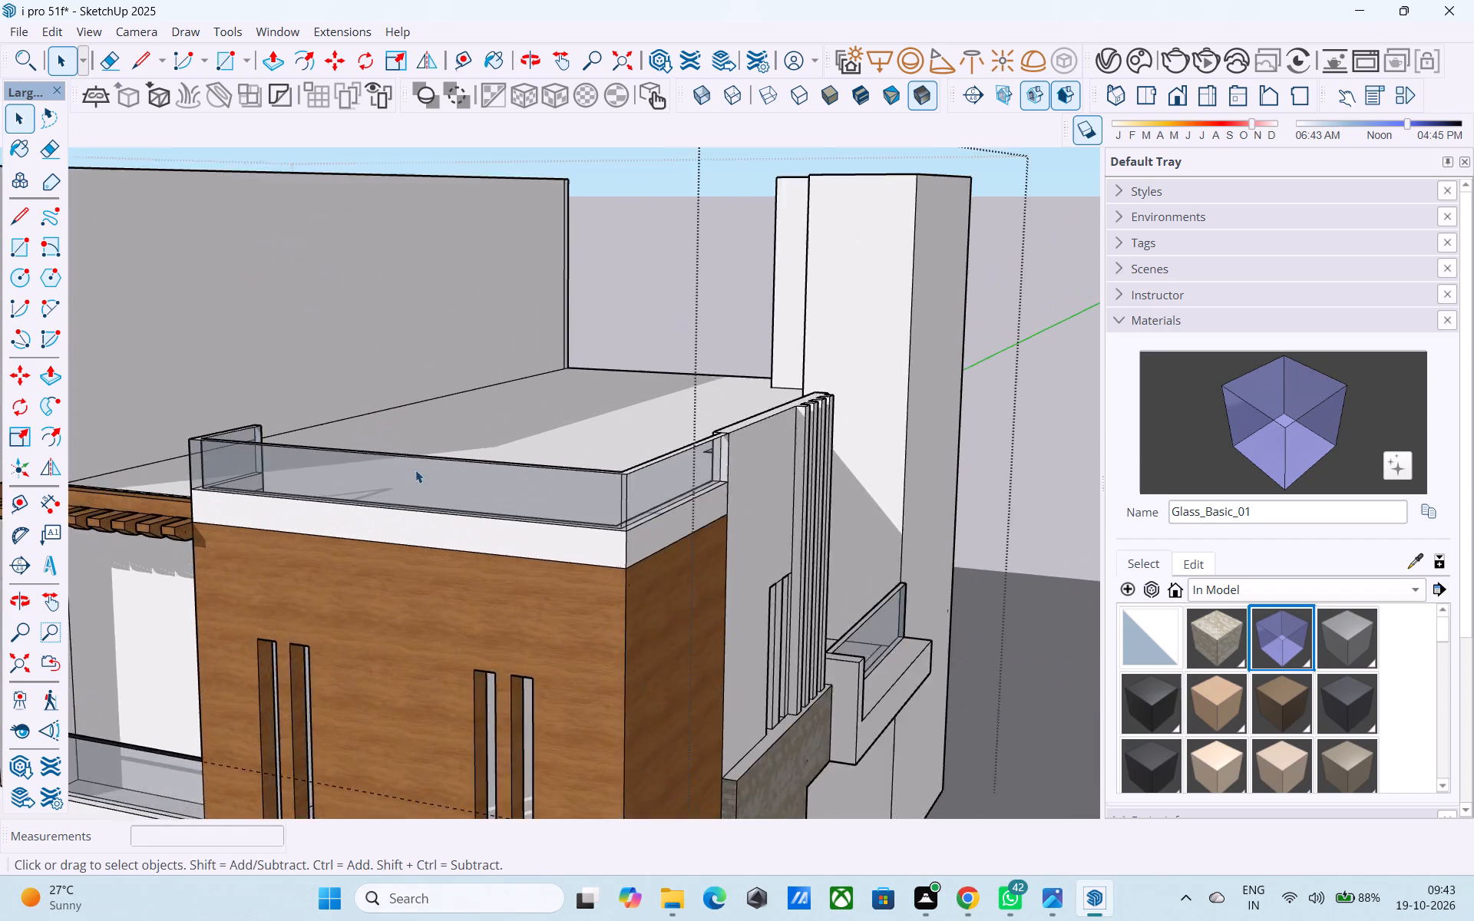
scroll(415, 470, up, 8)
middle_drag(540, 540, 412, 531)
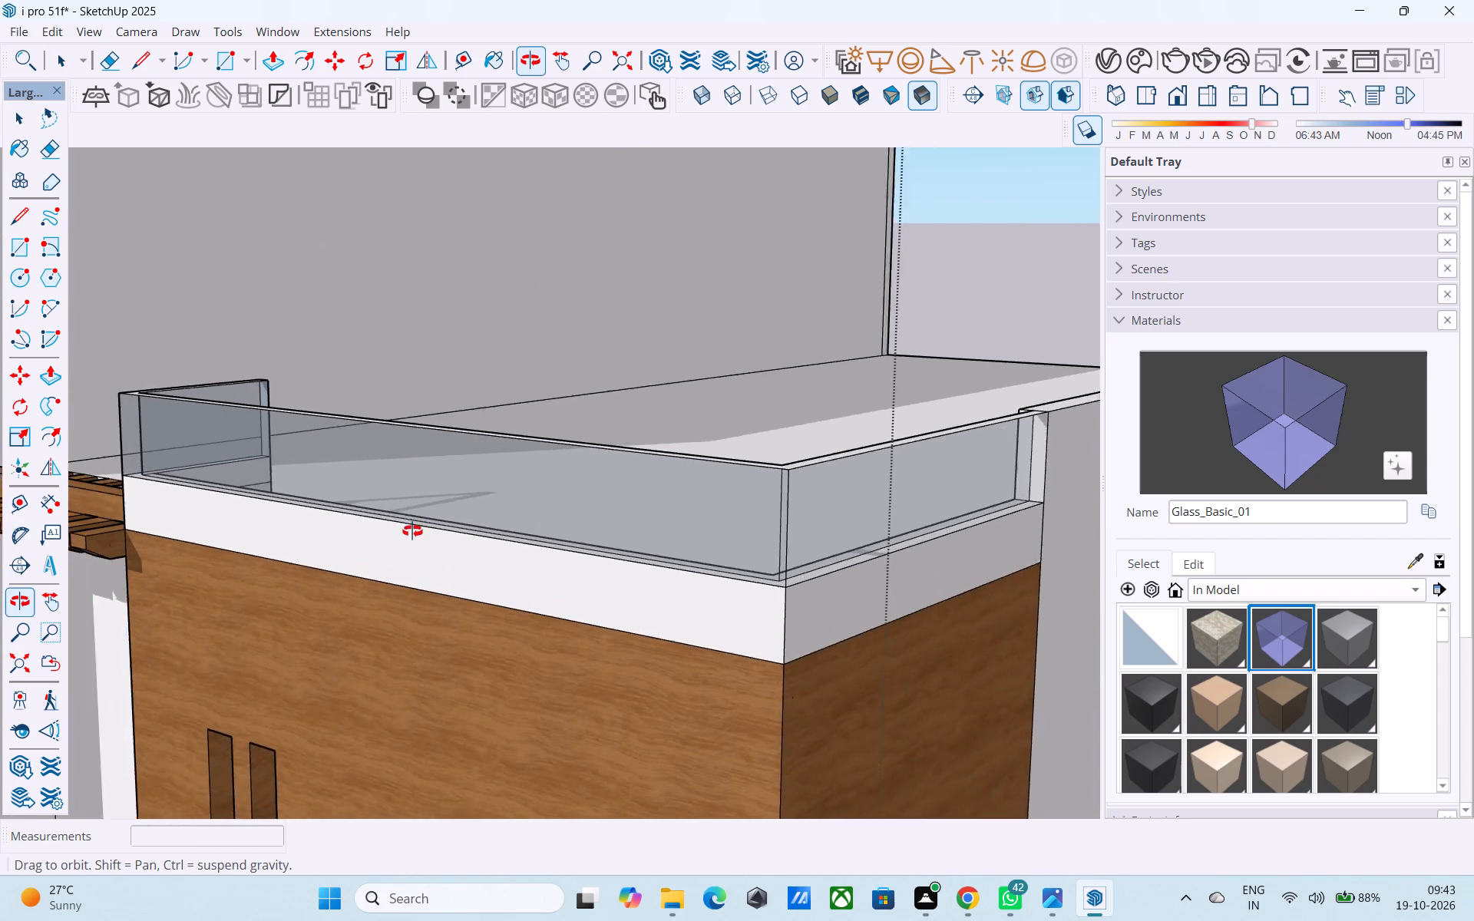
middle_drag(412, 531, 365, 523)
scroll(364, 523, down, 5)
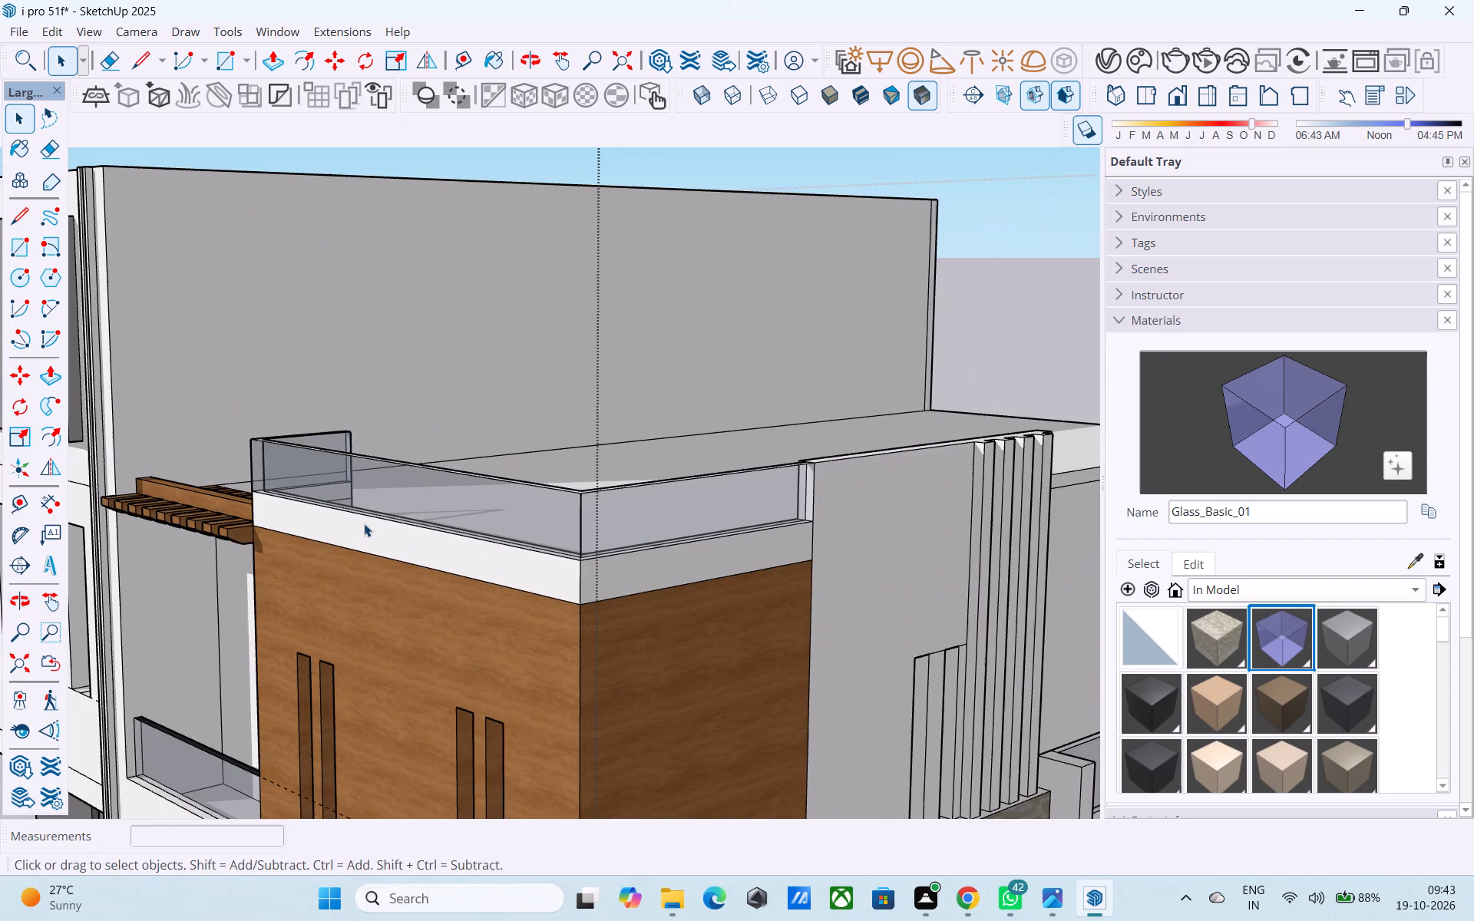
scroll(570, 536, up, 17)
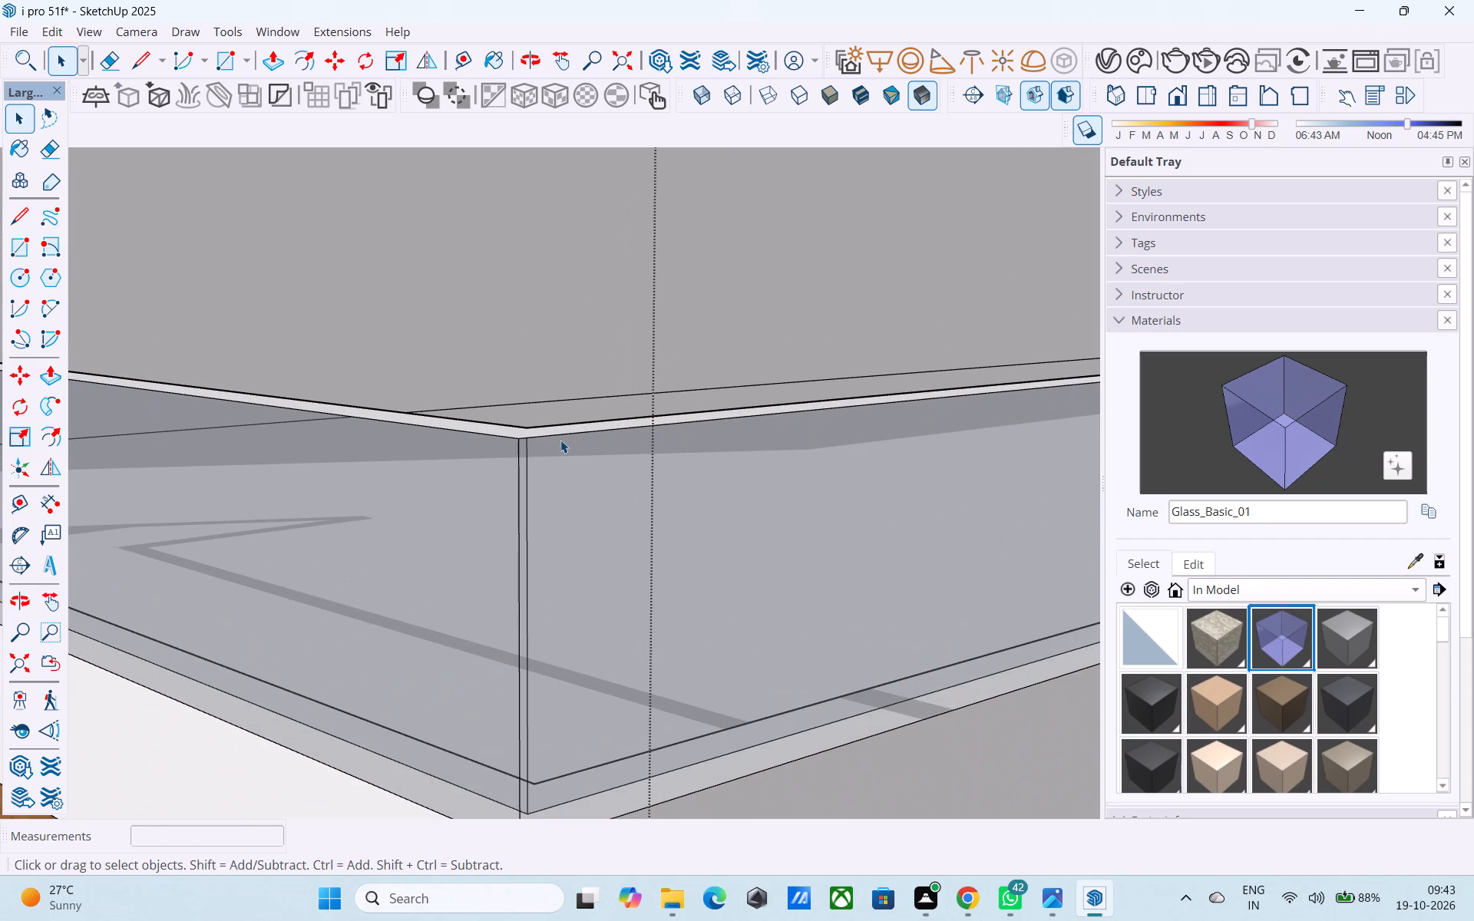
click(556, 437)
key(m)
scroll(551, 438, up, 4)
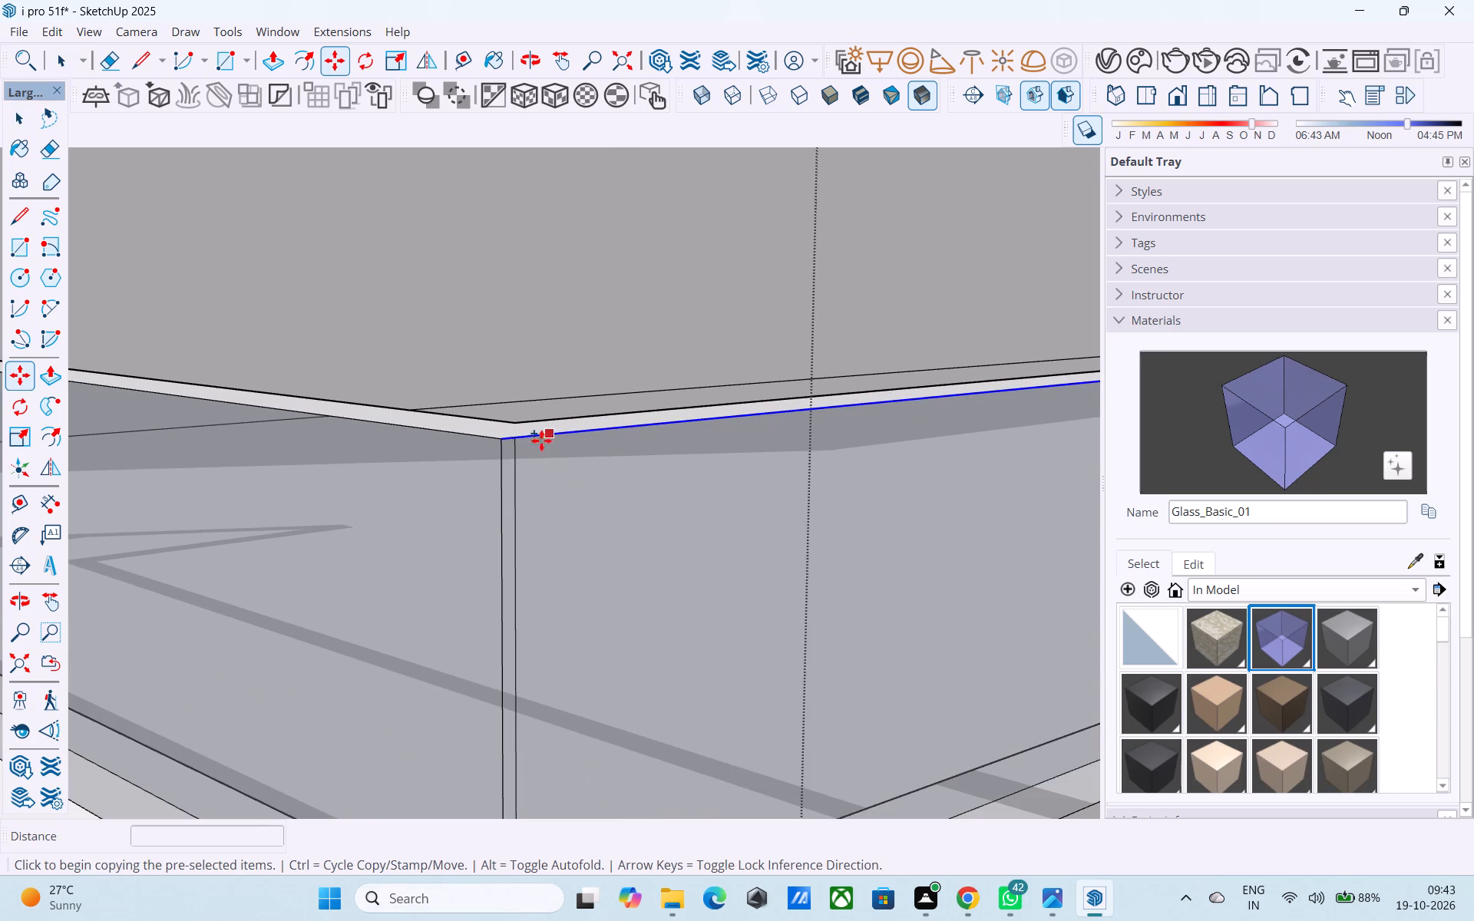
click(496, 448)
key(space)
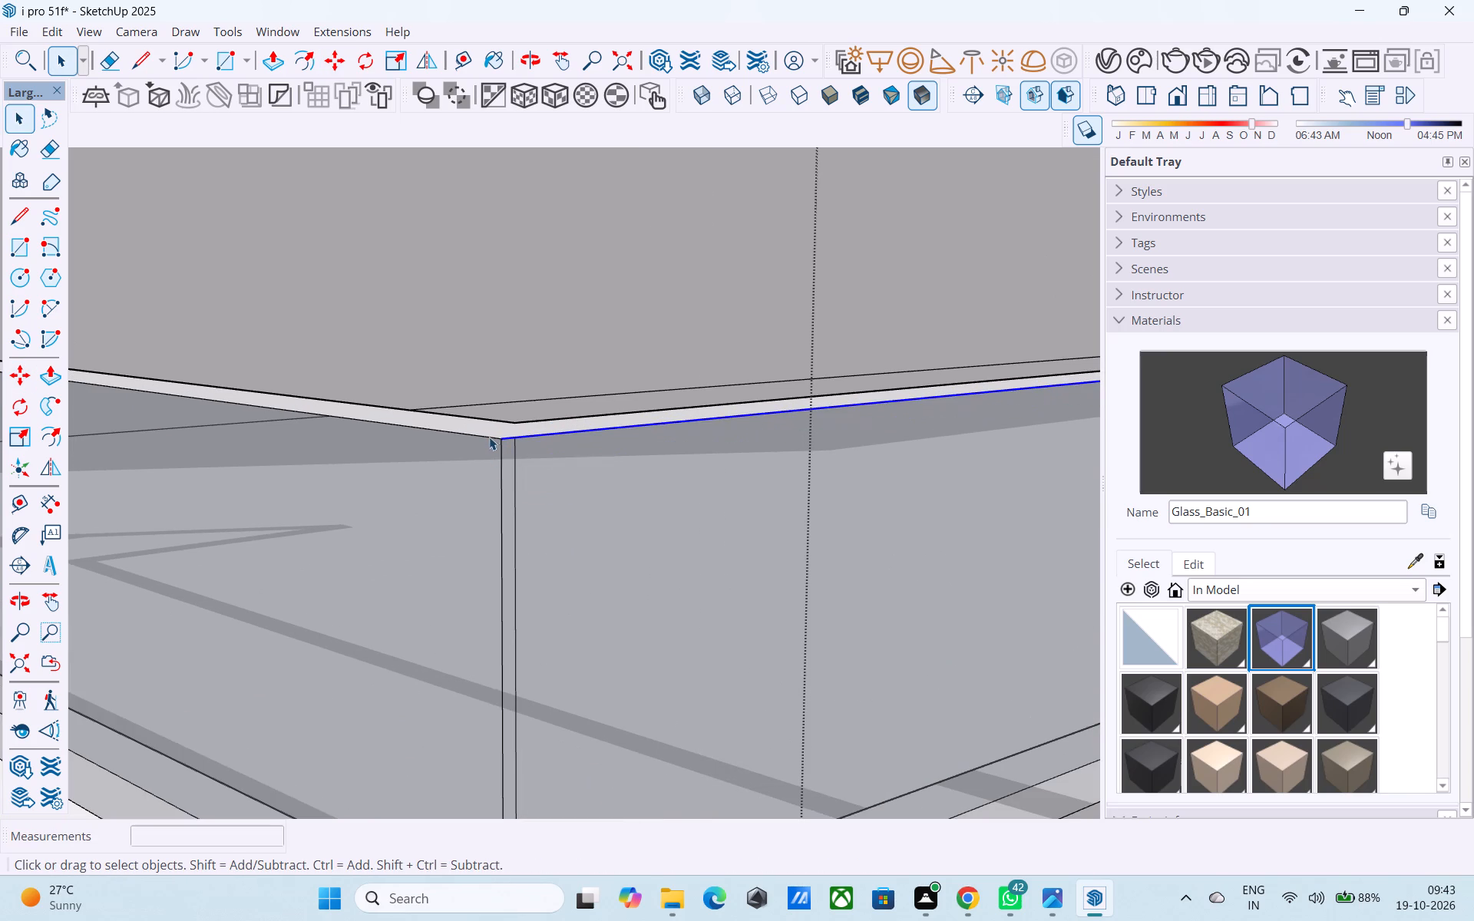
Copy the two upper outer edges of the corner glass parapet 1" downward to outline a thin top-rail band.
click(490, 437)
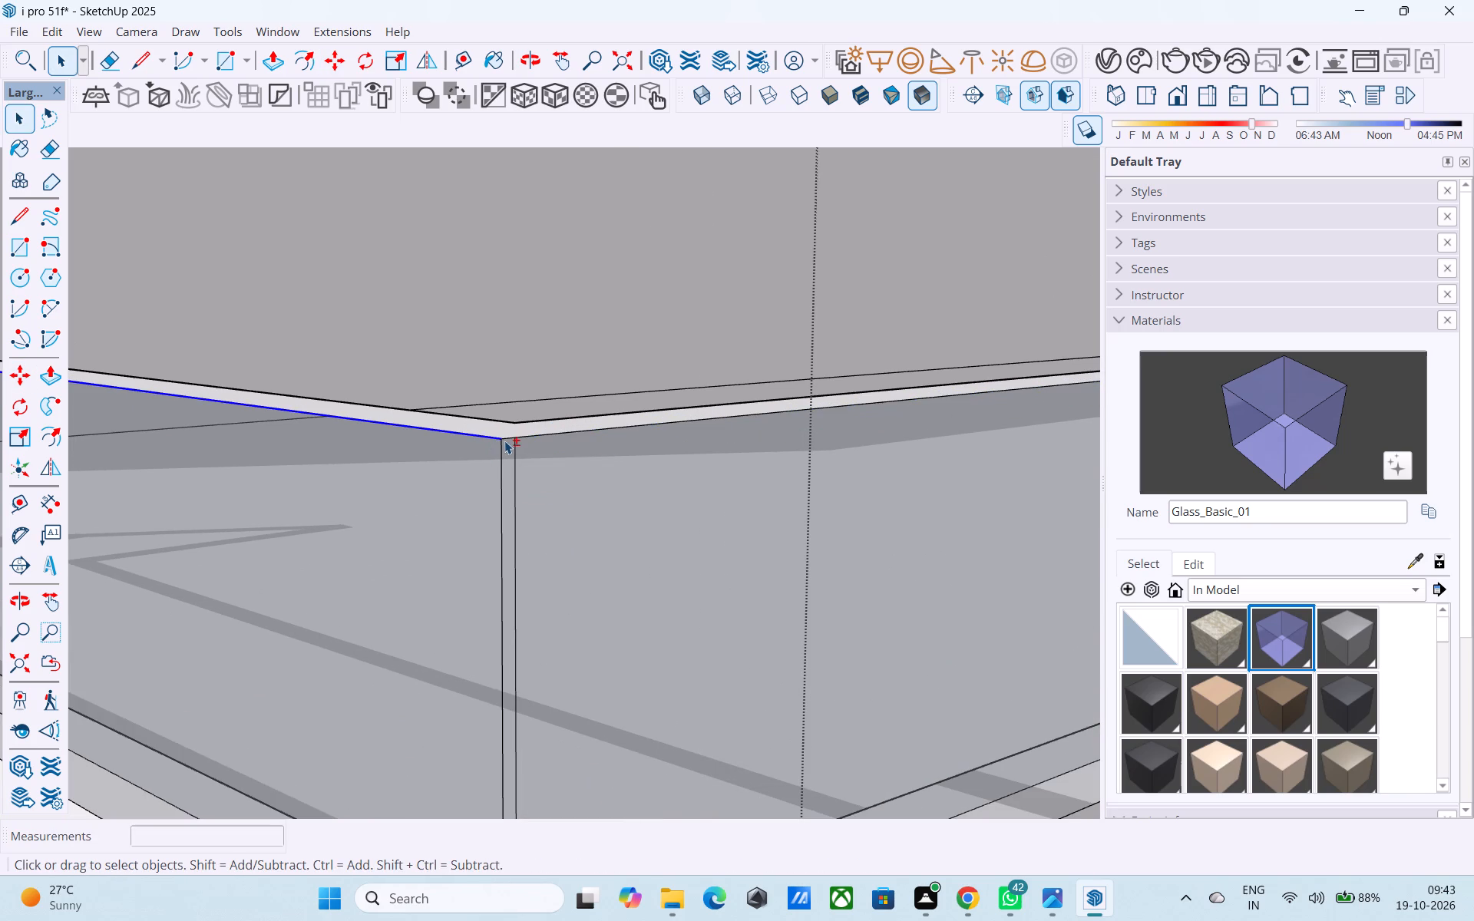
shift+click(504, 439)
key(m)
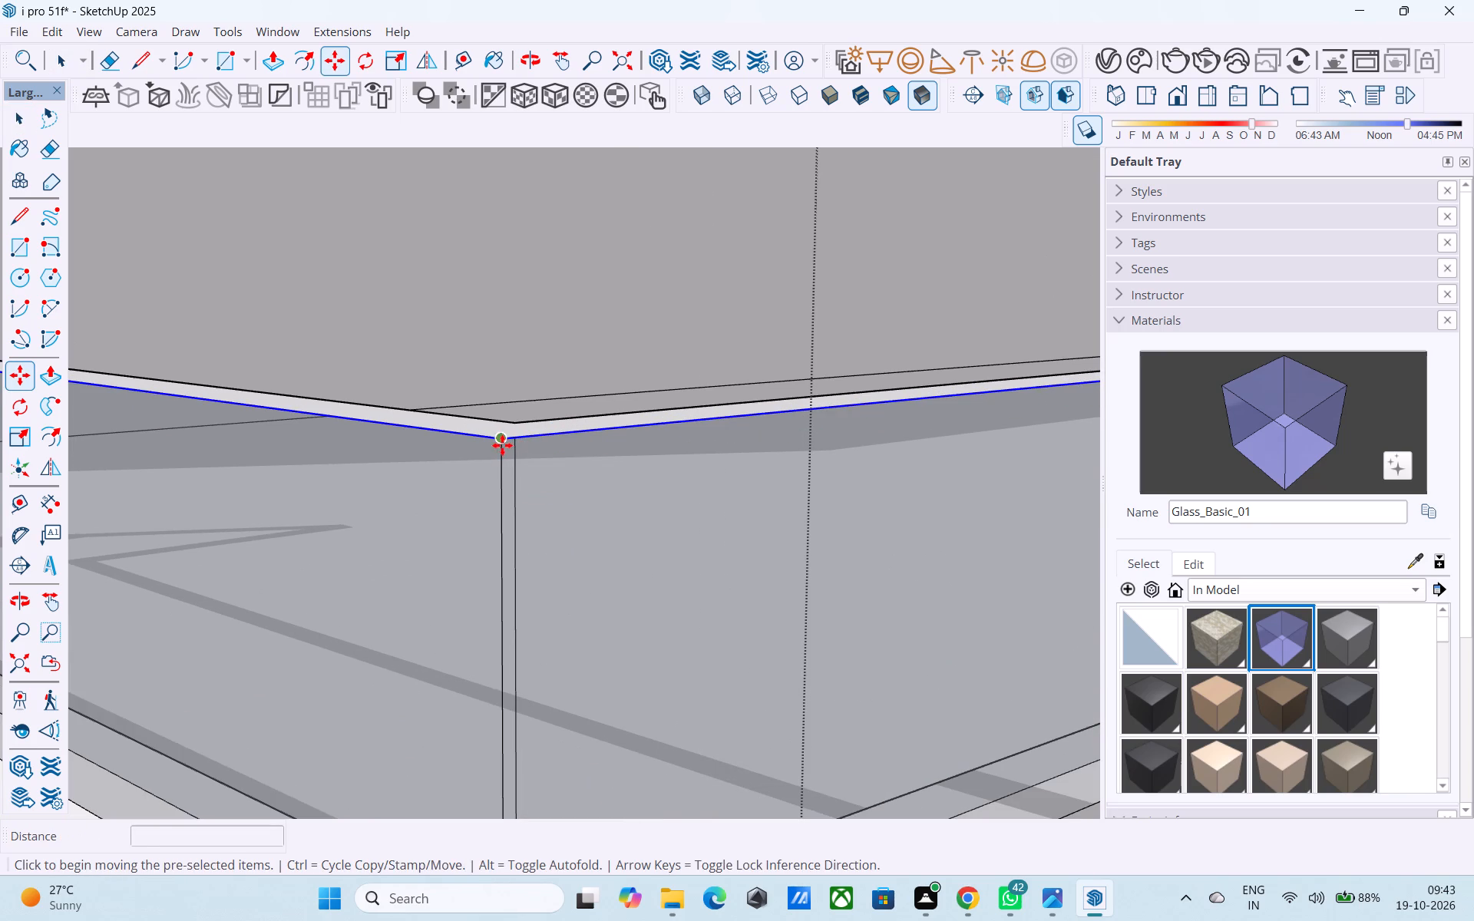
click(501, 443)
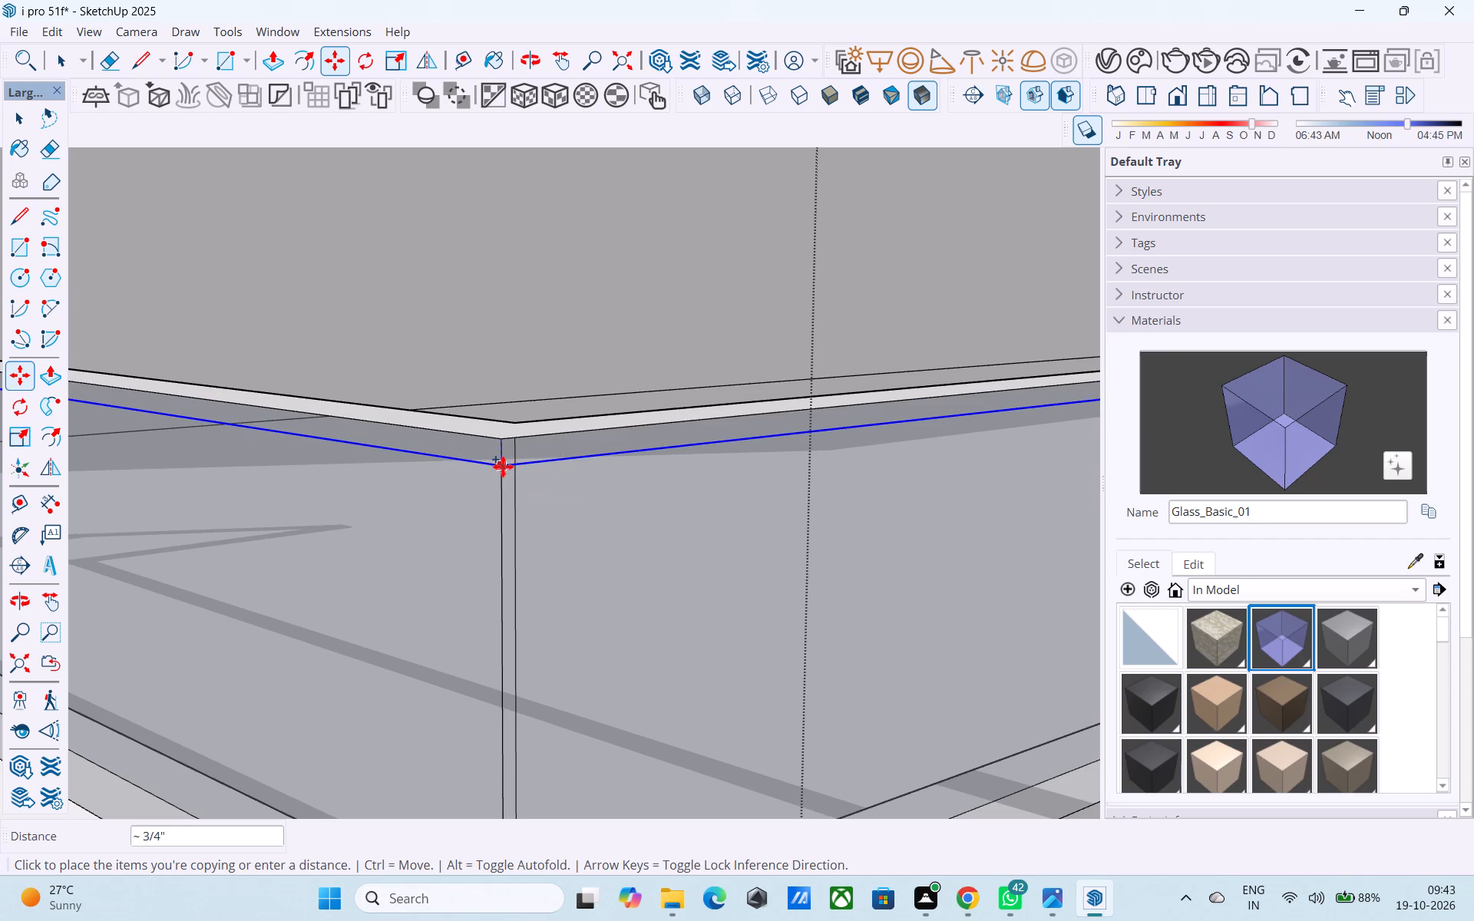
text(2")
key(Return)
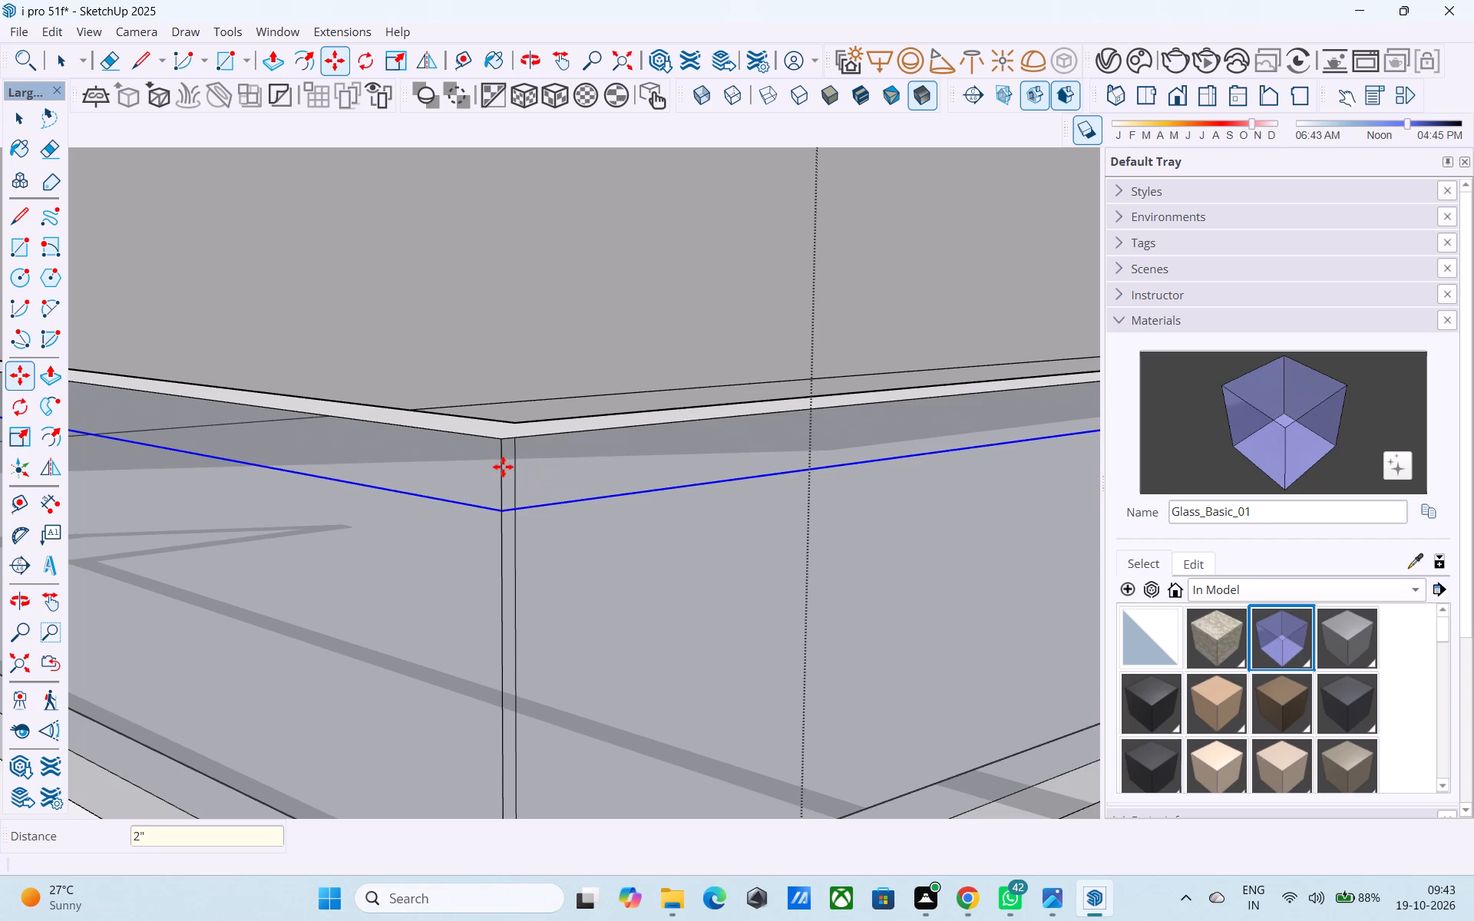
text(1")
key(Return)
key(space)
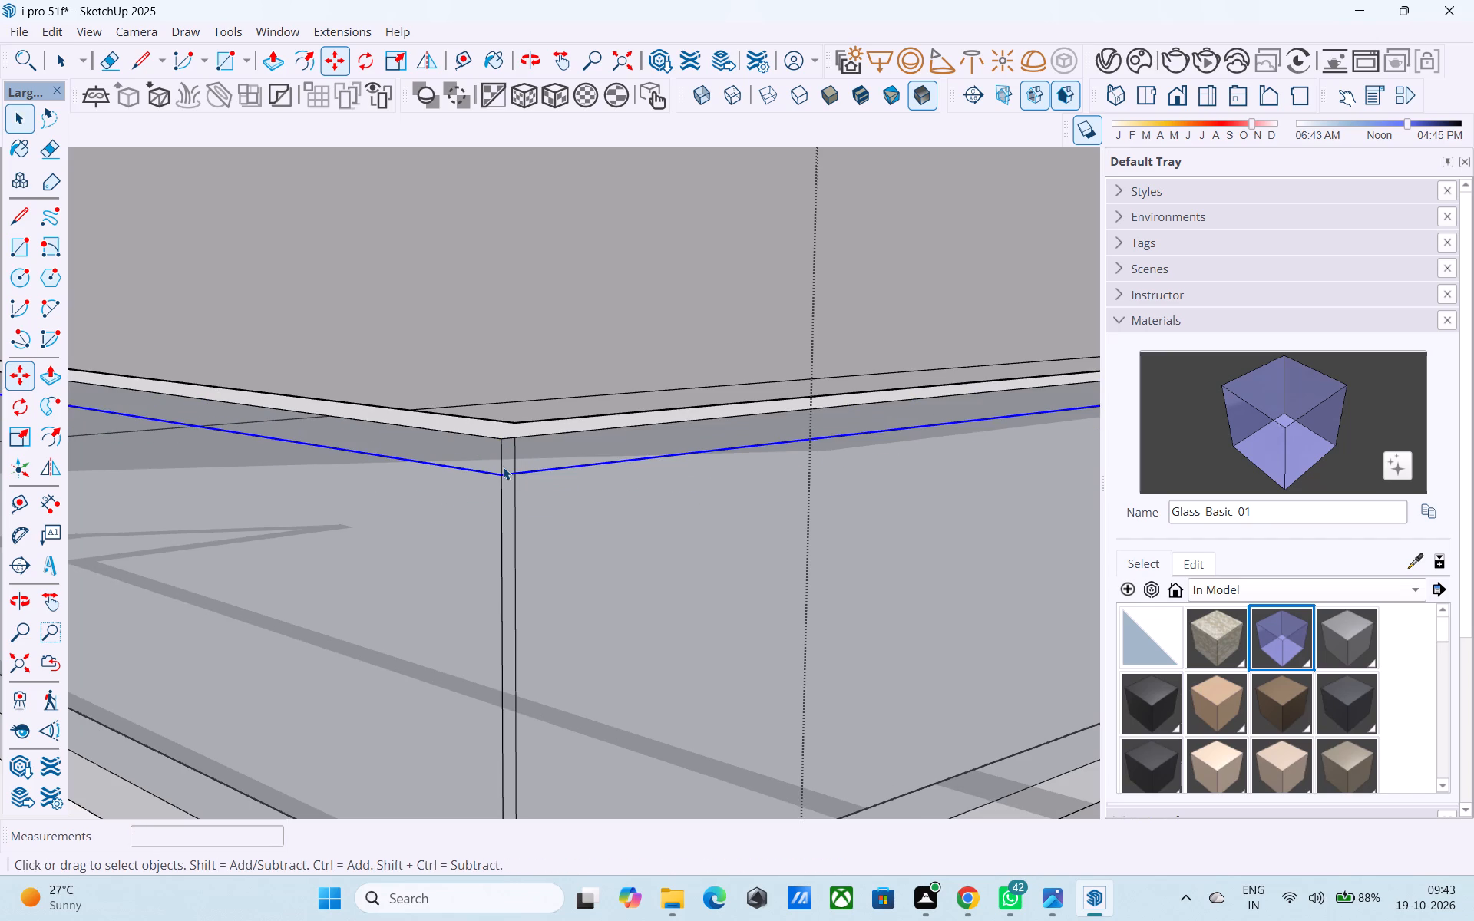
Push/Pull the thin top band outward 2" on both sides of the glass parapet's corner.
click(521, 460)
key(p)
click(517, 462)
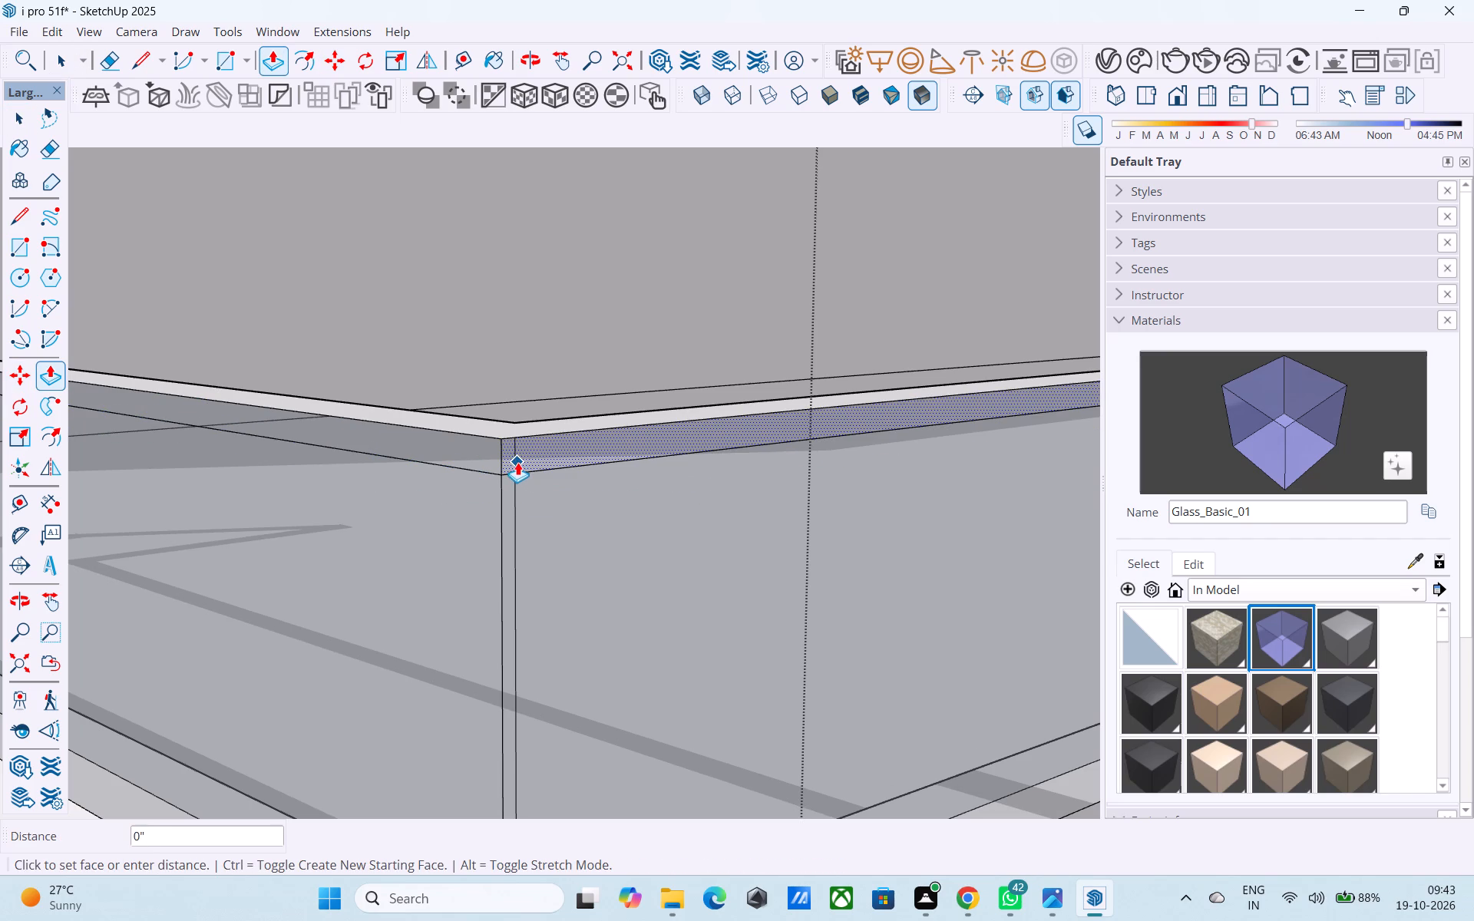
key(2)
key(shift+quotedbl)
key(Return)
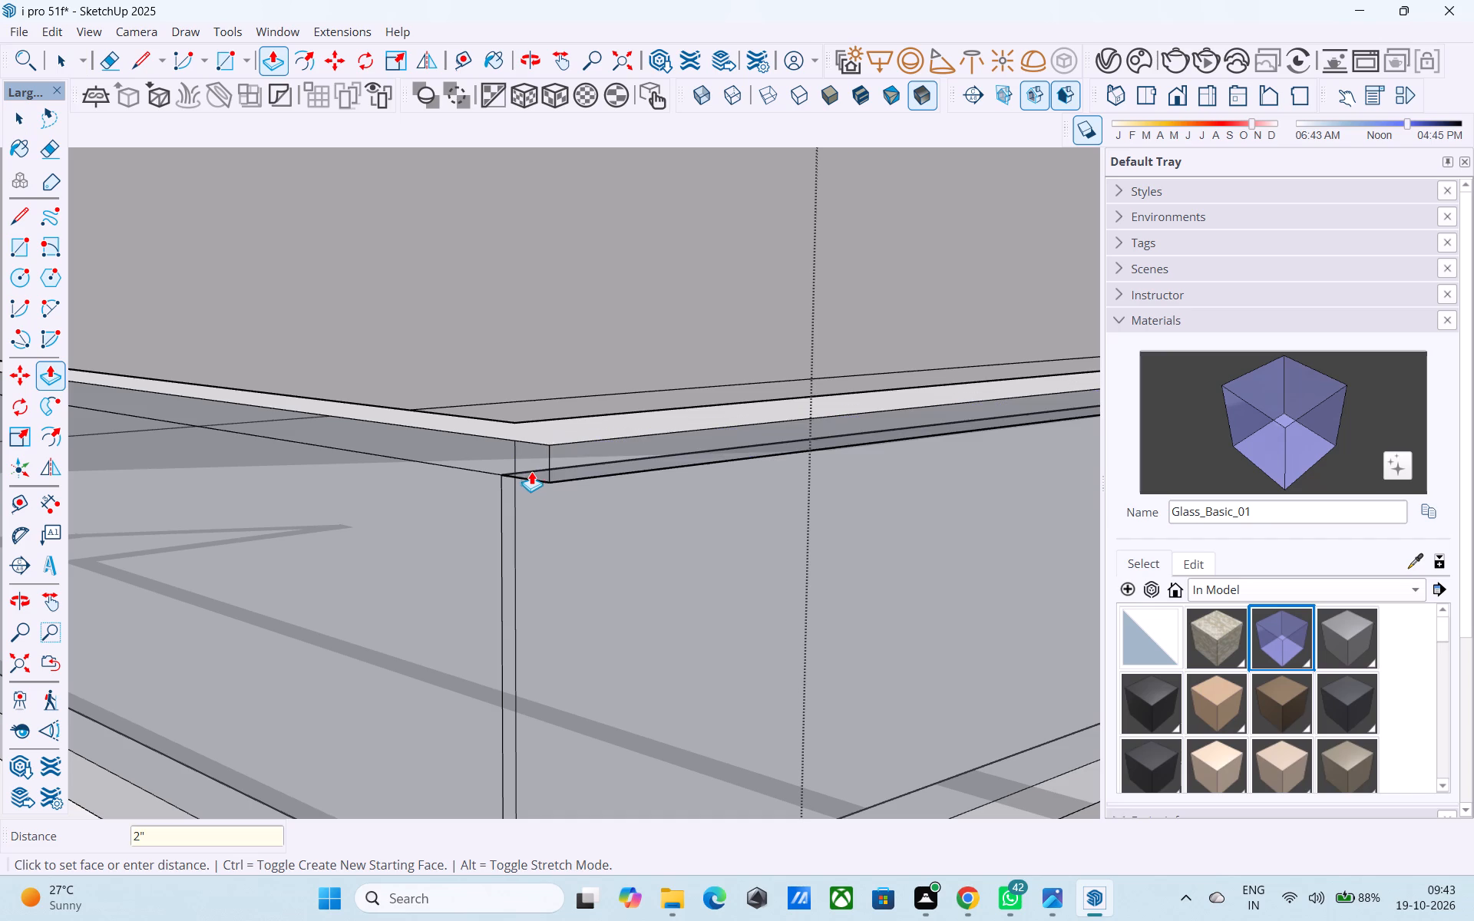
double_click(501, 457)
key(space)
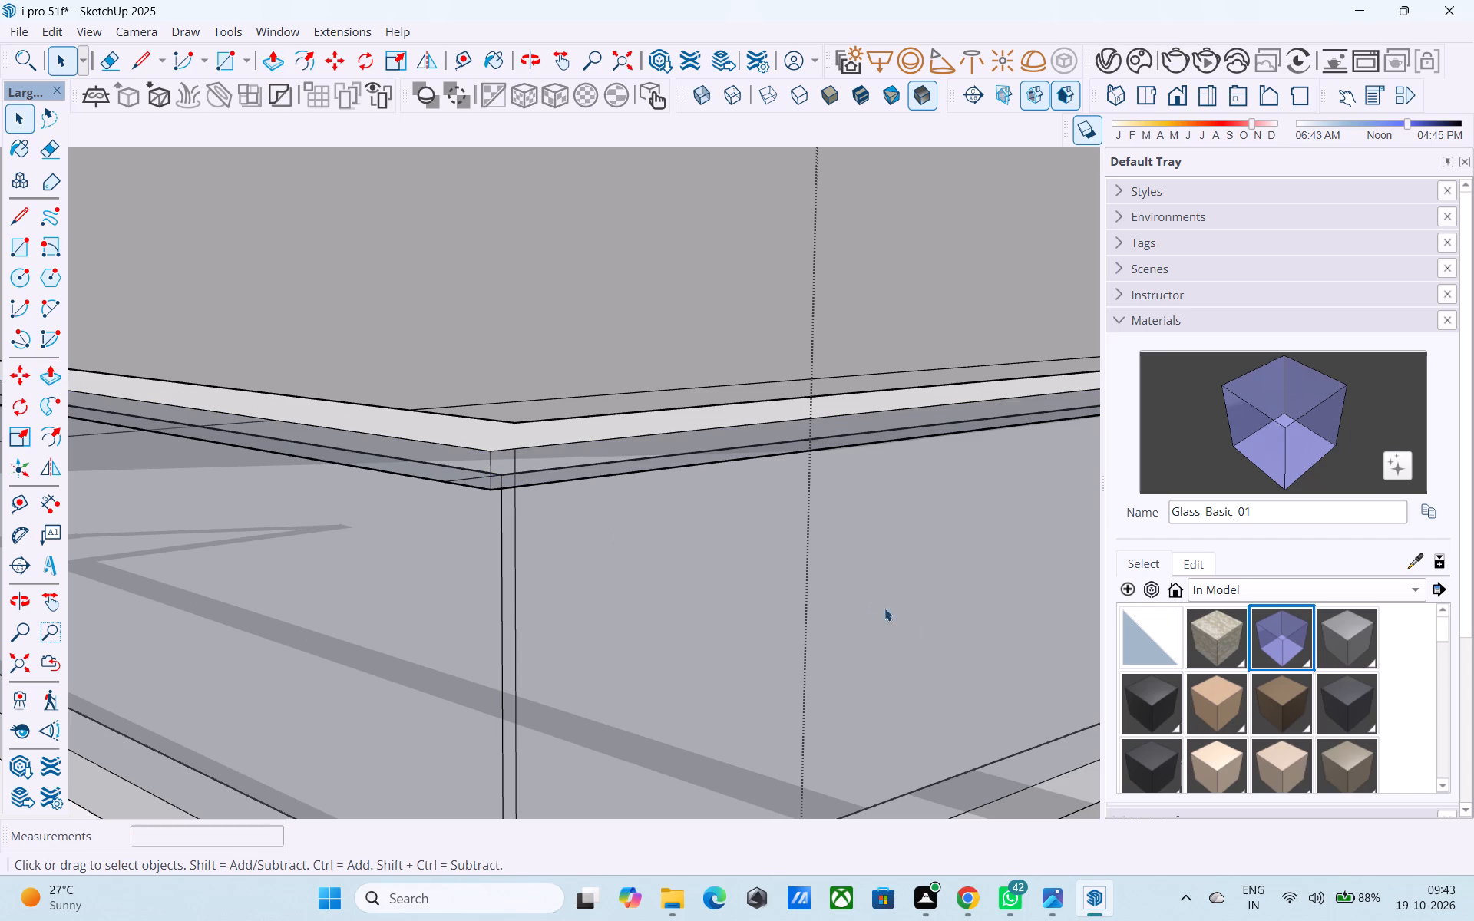
Paint the projecting top rail's two outer faces and its wall-side end face with M08_Obsidian_Black.
click(1143, 698)
click(479, 472)
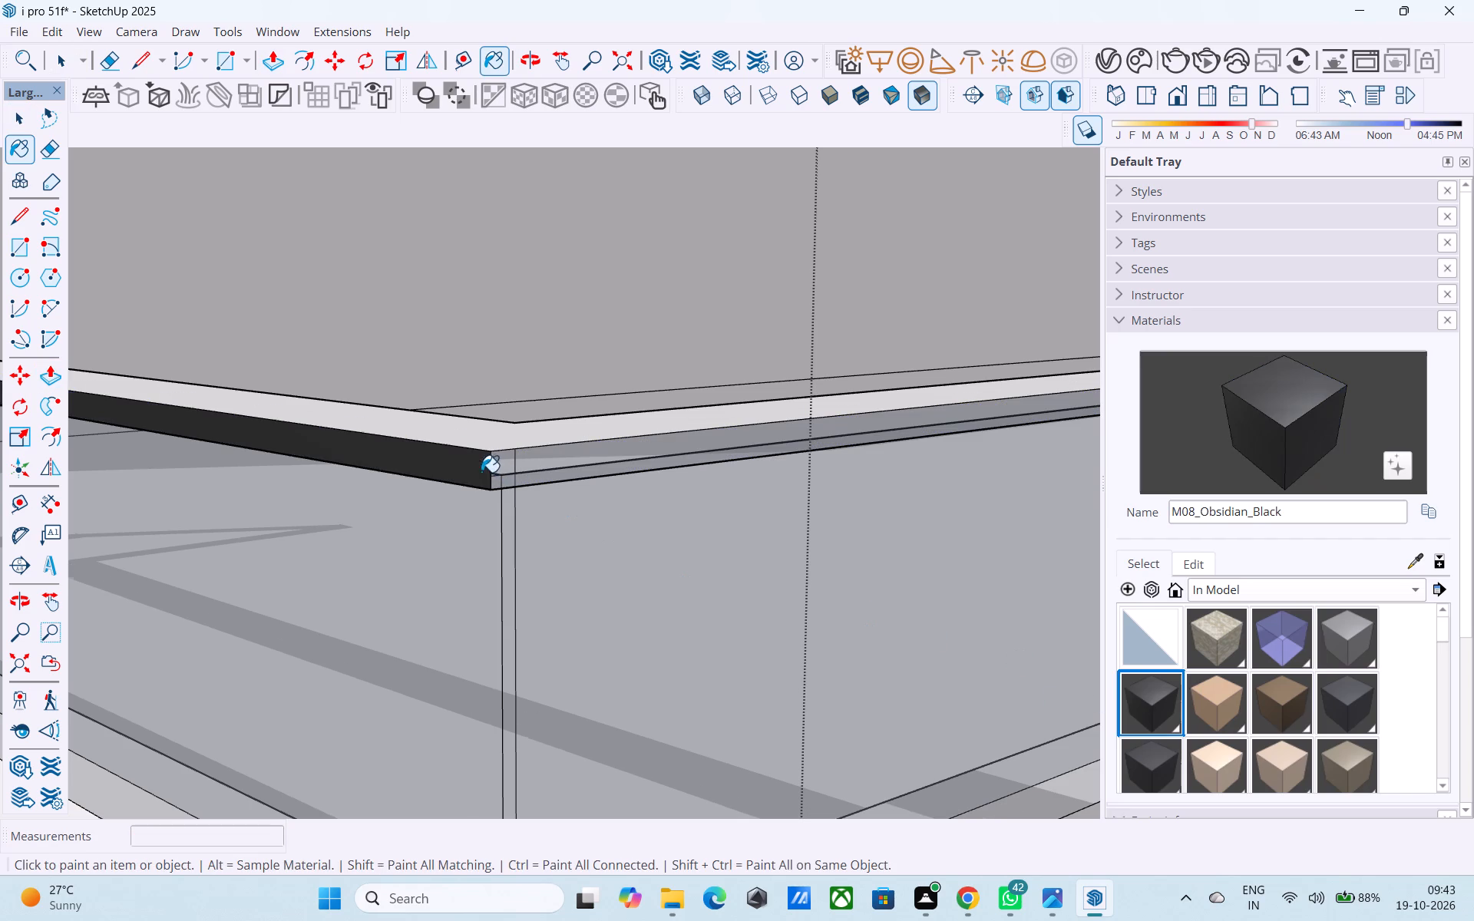
click(504, 471)
scroll(499, 481, down, 20)
scroll(499, 481, down, 1)
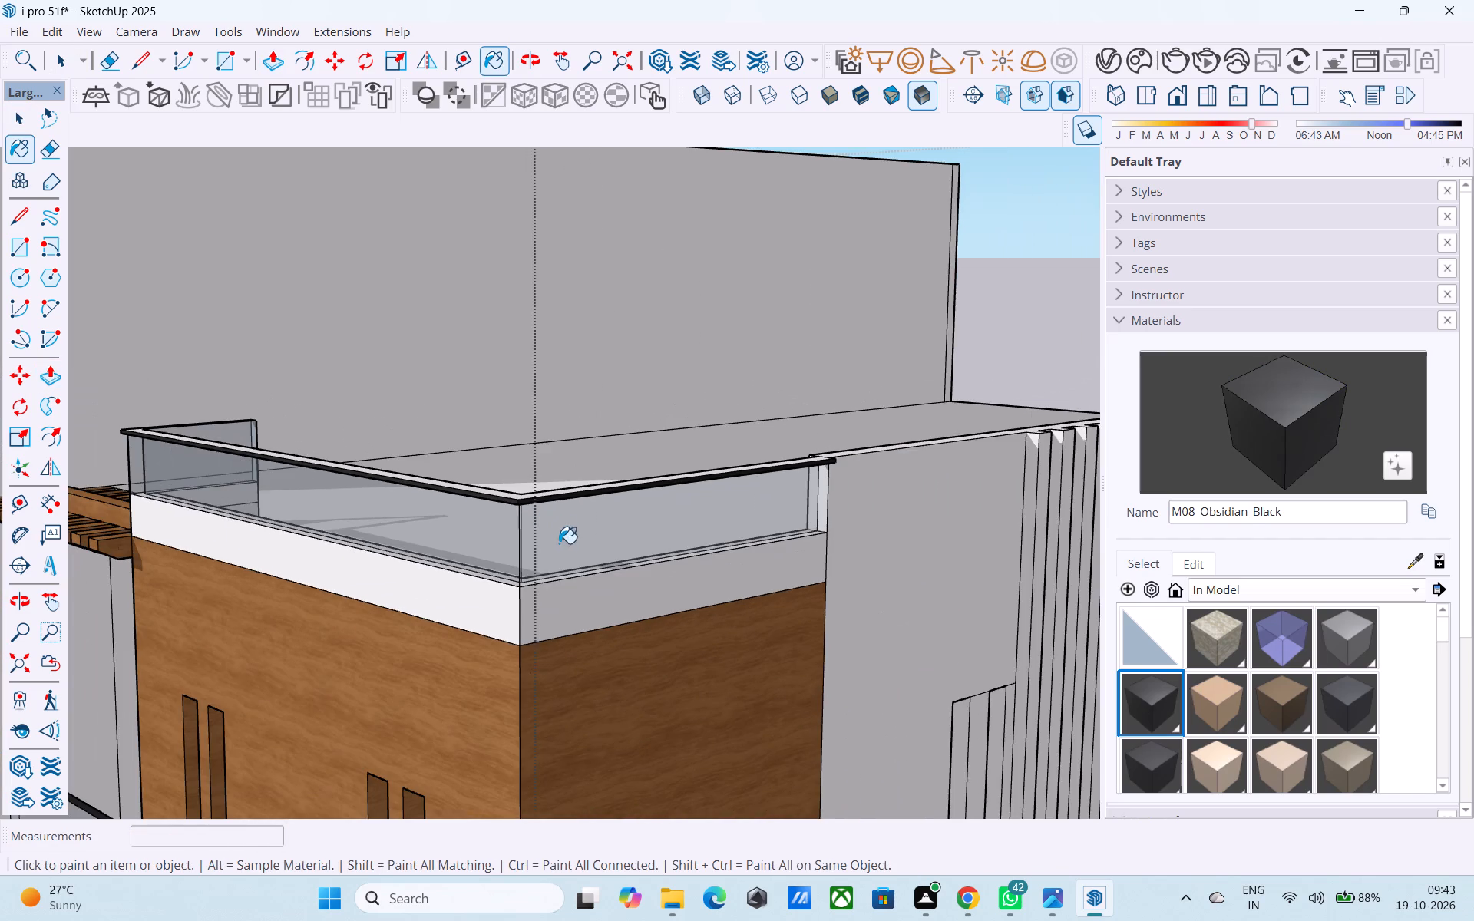
middle_drag(559, 542, 665, 547)
middle_drag(731, 536, 170, 558)
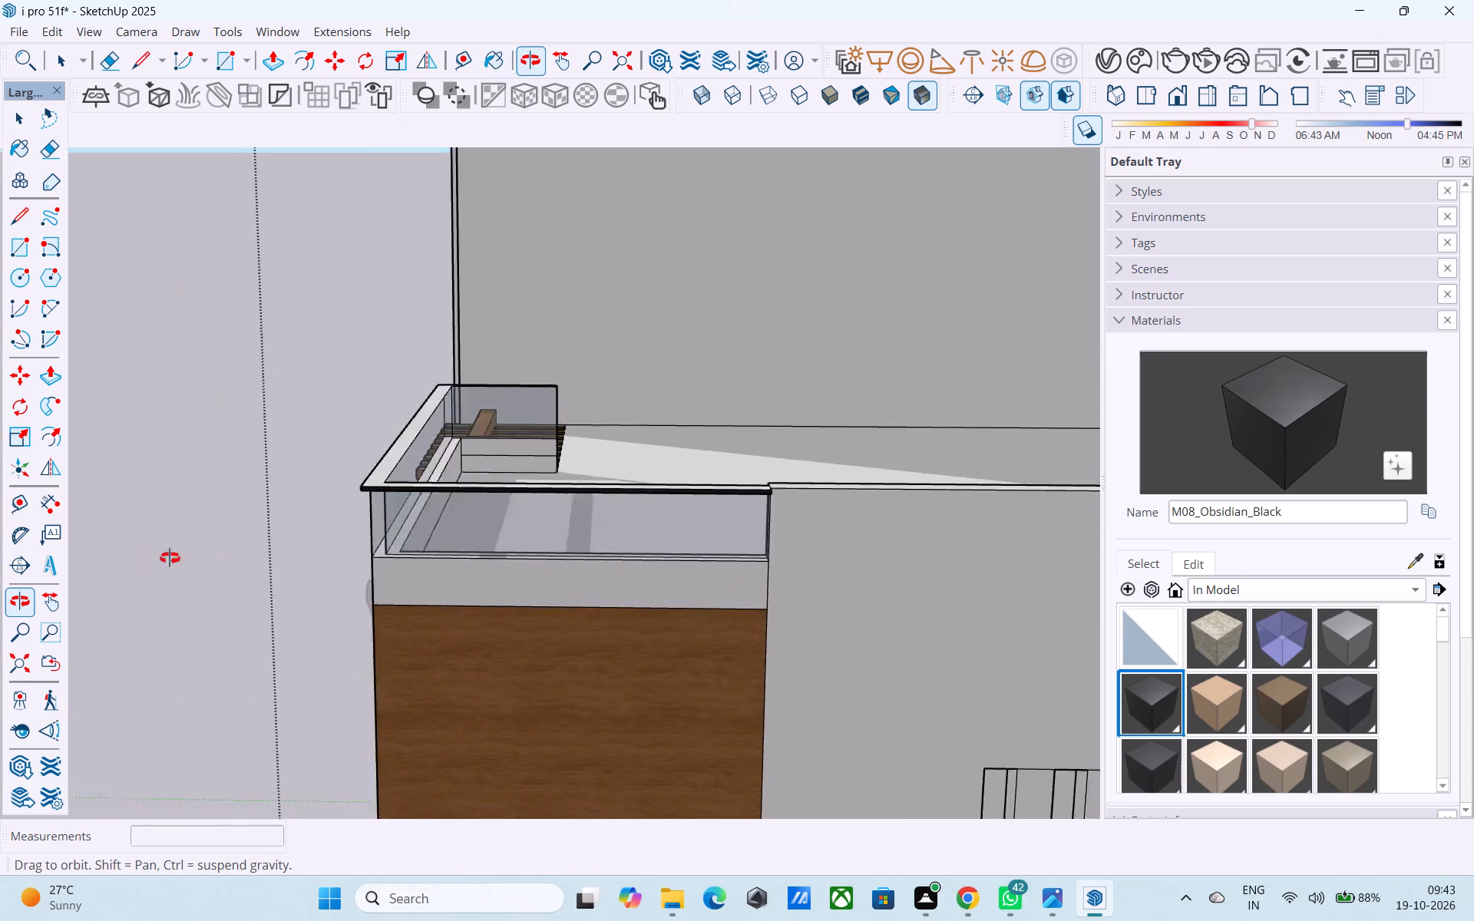
middle_drag(170, 558, 78, 561)
middle_drag(587, 556, 352, 573)
scroll(669, 553, up, 18)
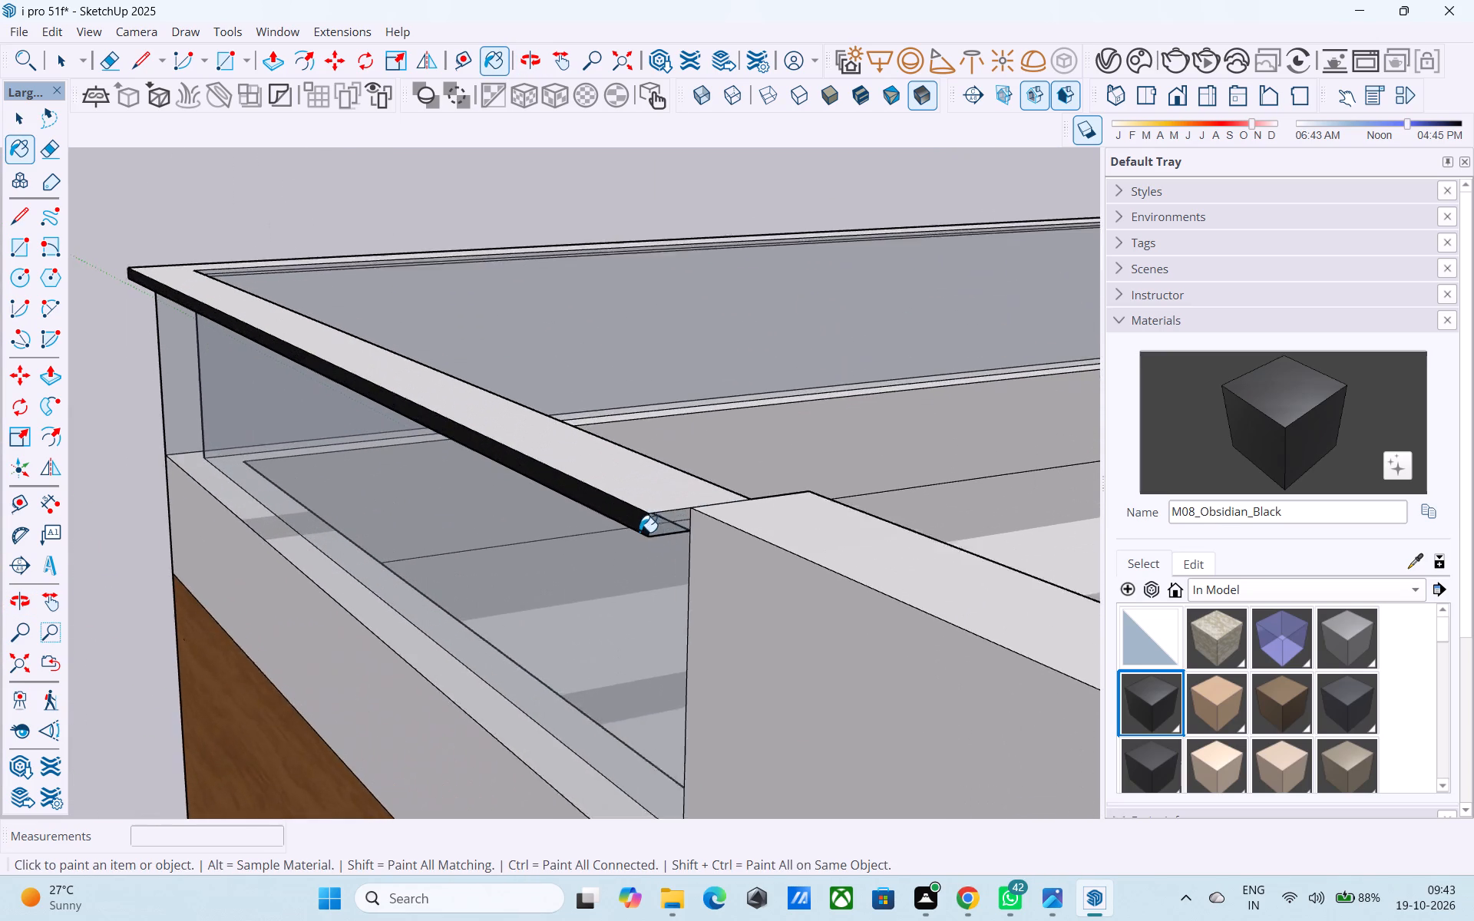
scroll(640, 532, up, 2)
click(679, 517)
Examine the painted parapet rail up close and the facade as a whole.
scroll(551, 561, down, 2)
middle_drag(523, 583, 765, 582)
scroll(834, 535, down, 9)
middle_drag(529, 593, 587, 599)
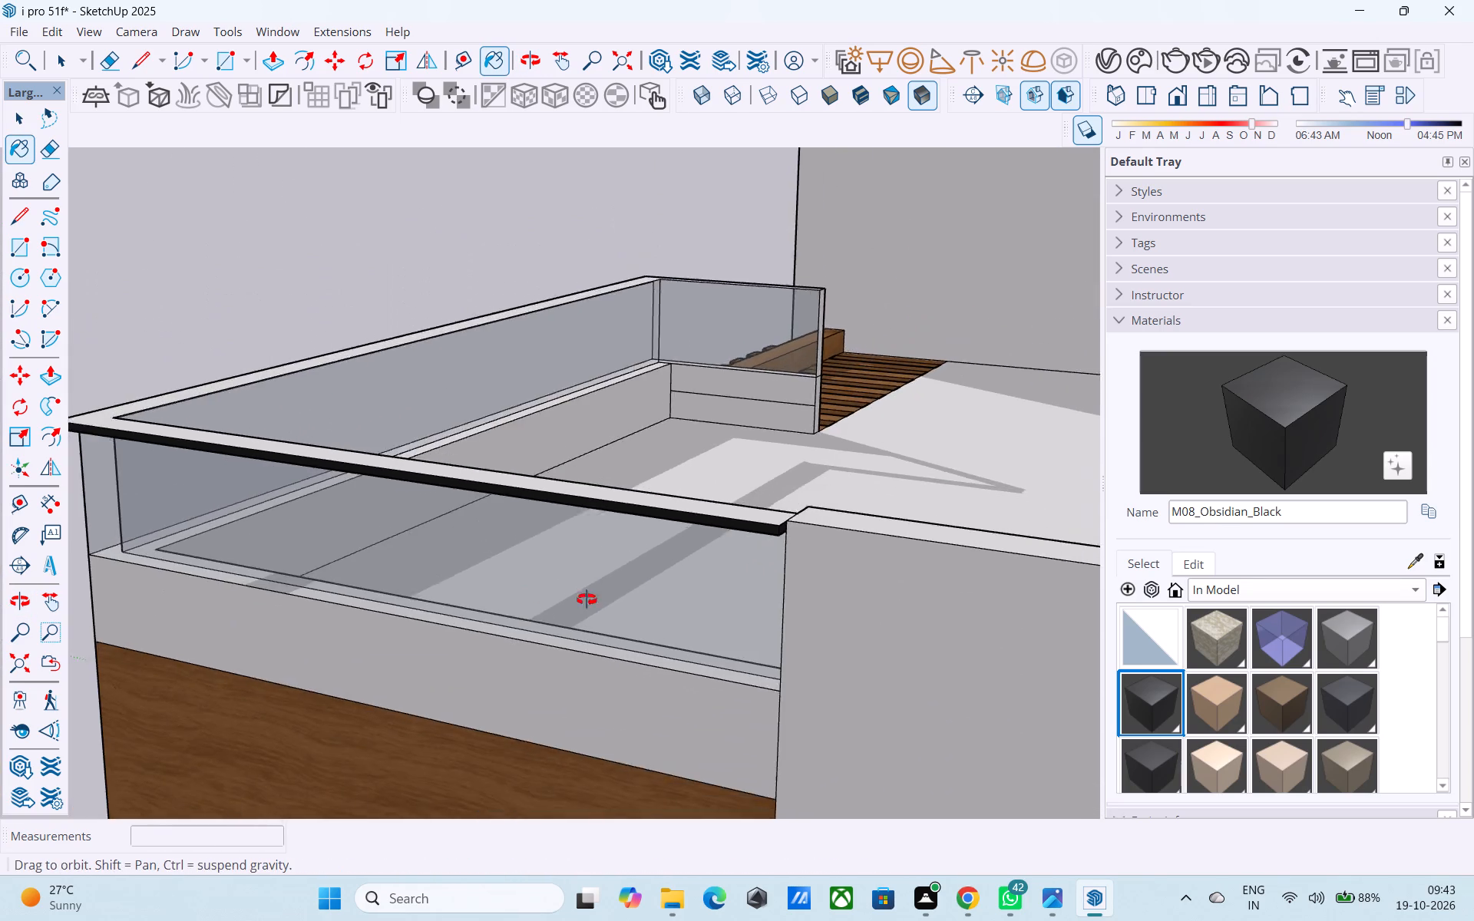
middle_drag(587, 599, 854, 584)
scroll(906, 548, down, 5)
scroll(450, 629, down, 4)
middle_drag(308, 629, 525, 581)
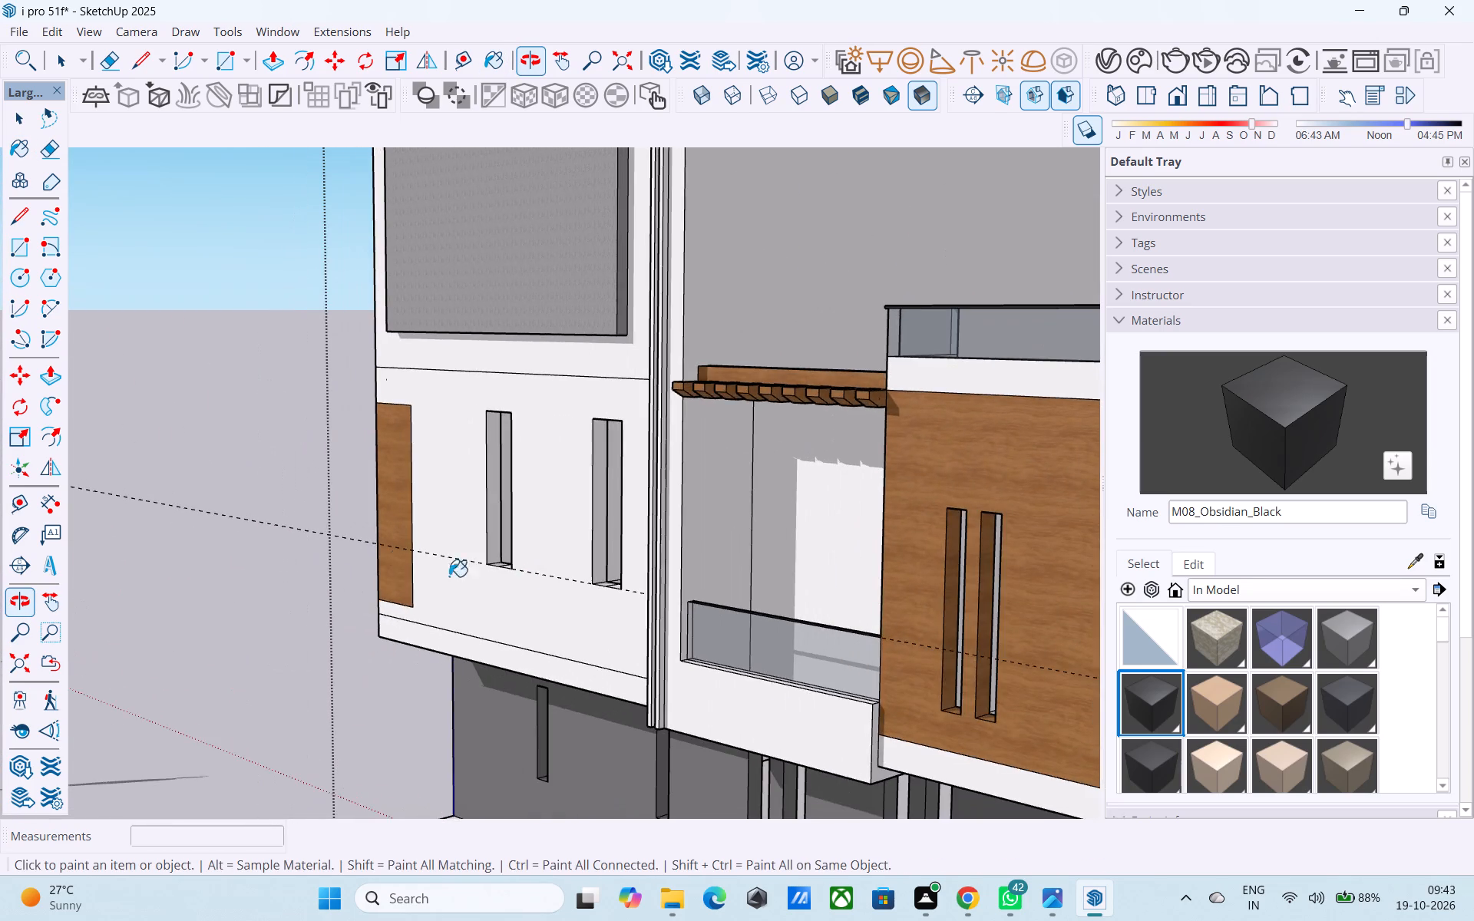
scroll(258, 566, down, 8)
key(space)
scroll(619, 507, down, 1)
middle_drag(619, 506, 374, 526)
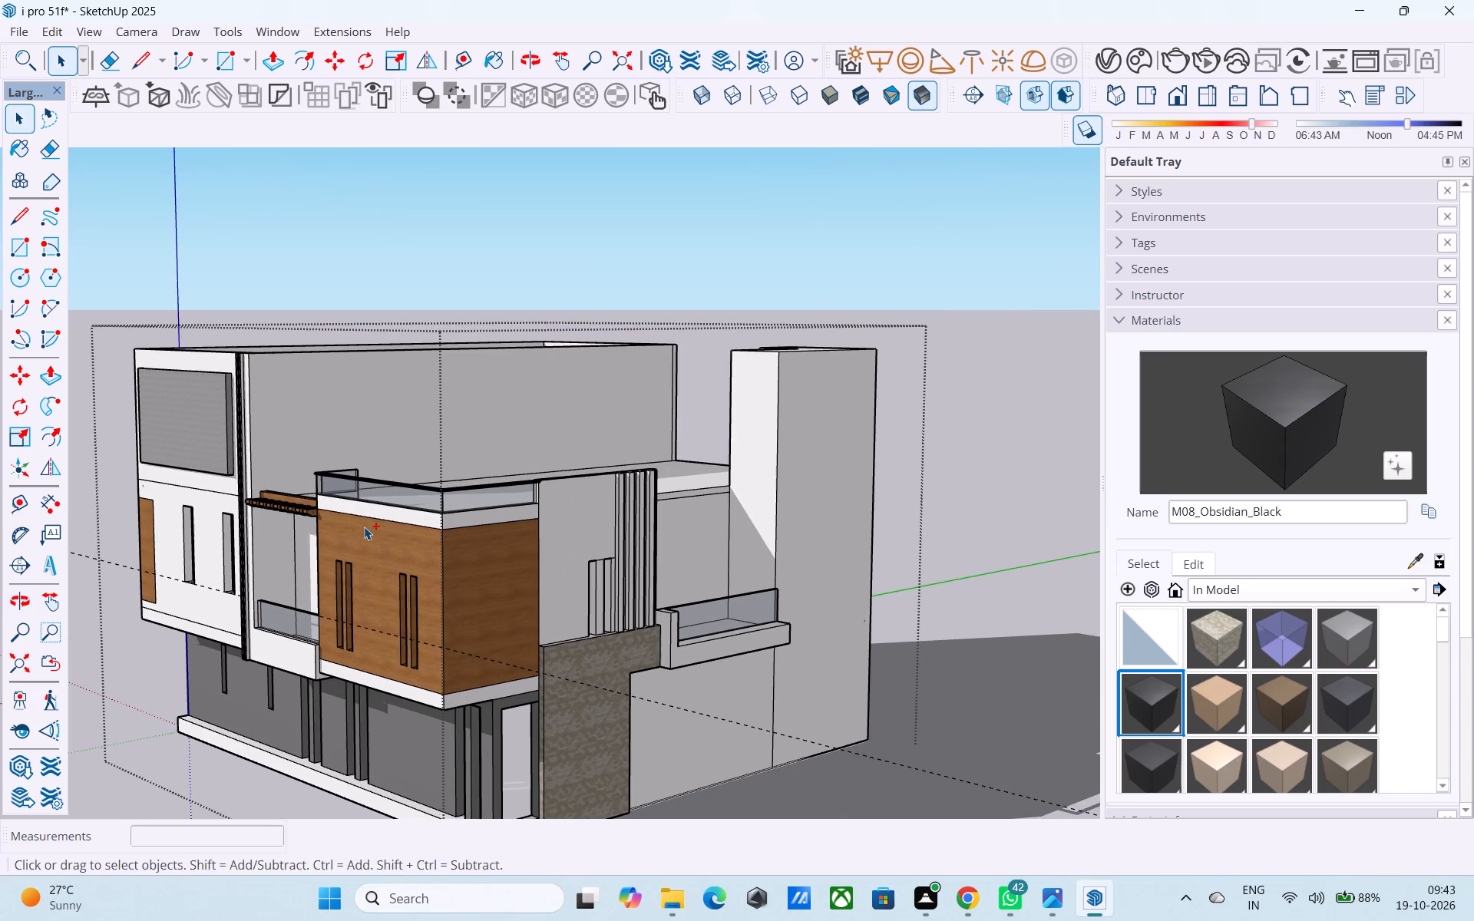
Save the model.
key(ctrl+s)
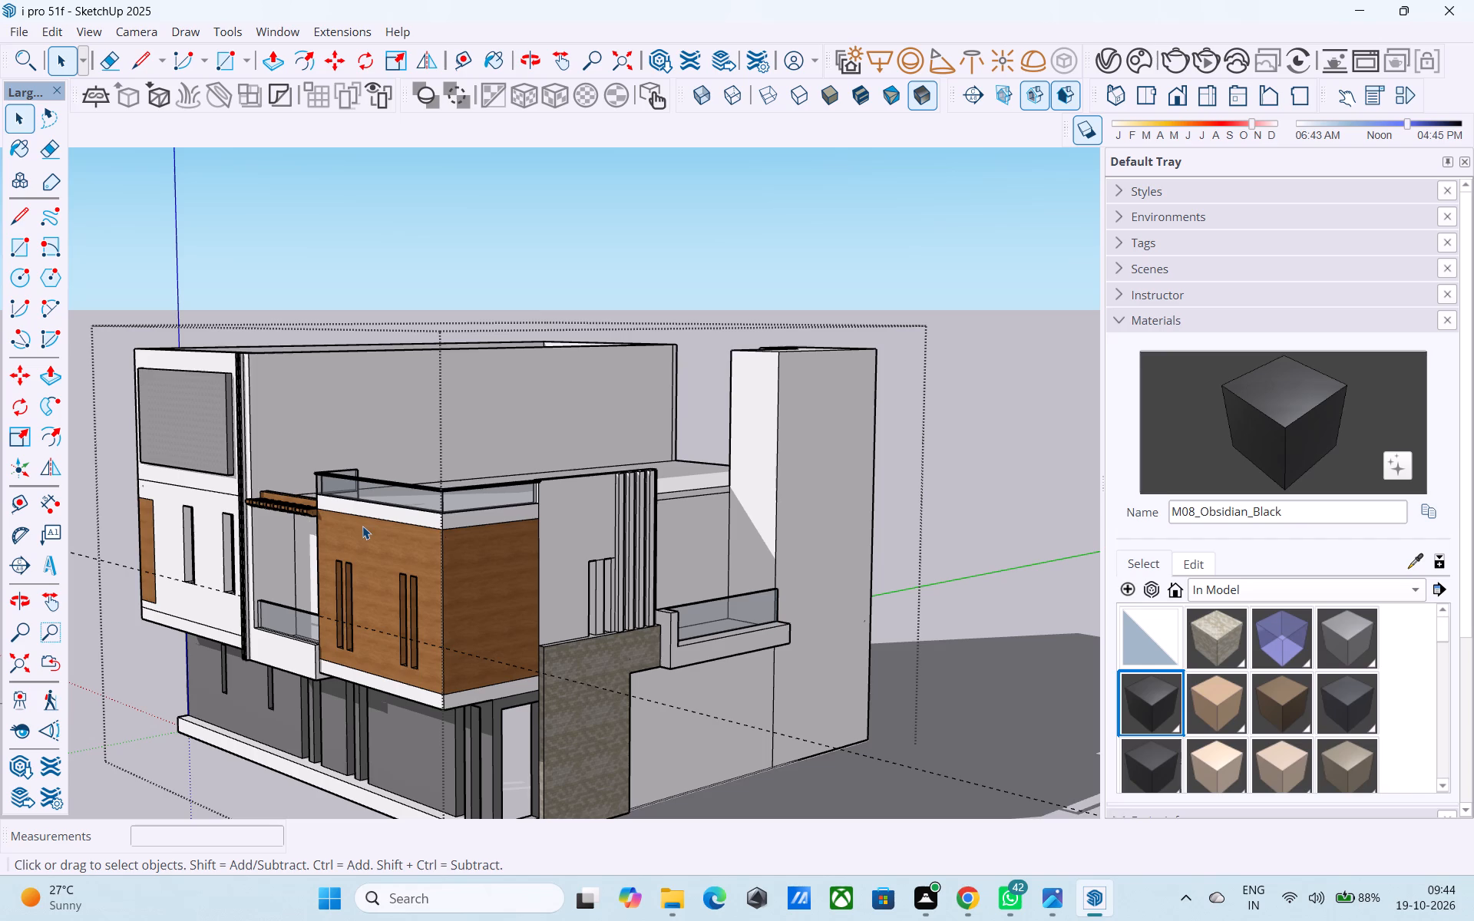
Push the ground-floor wall beneath the side glass balcony inward in two passes, the second about 1' 9 5/8" deep.
scroll(356, 546, down, 4)
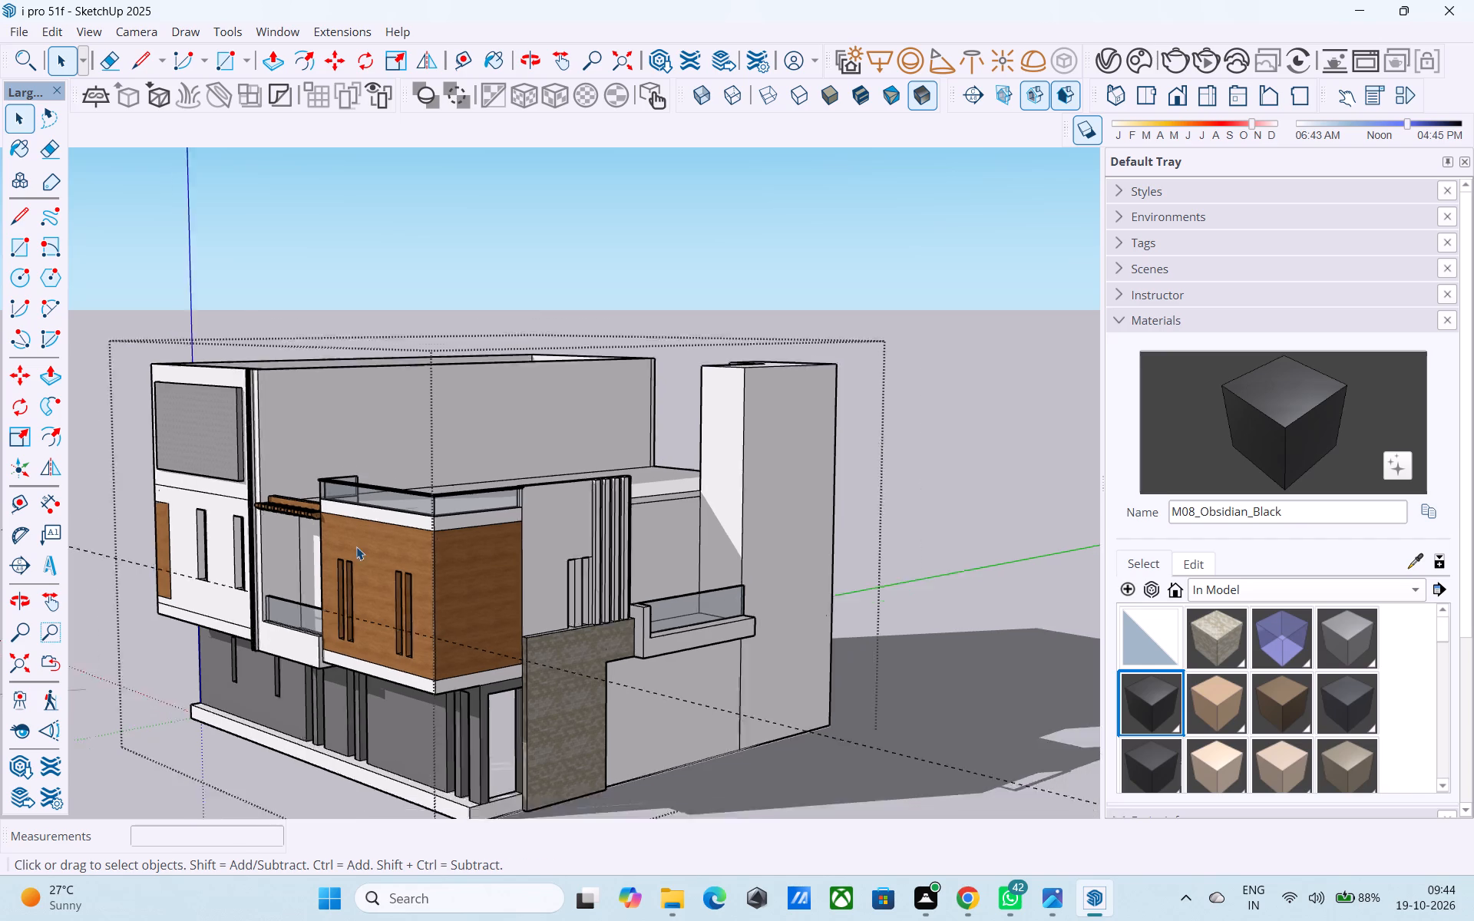
scroll(356, 546, down, 2)
middle_drag(358, 545, 339, 439)
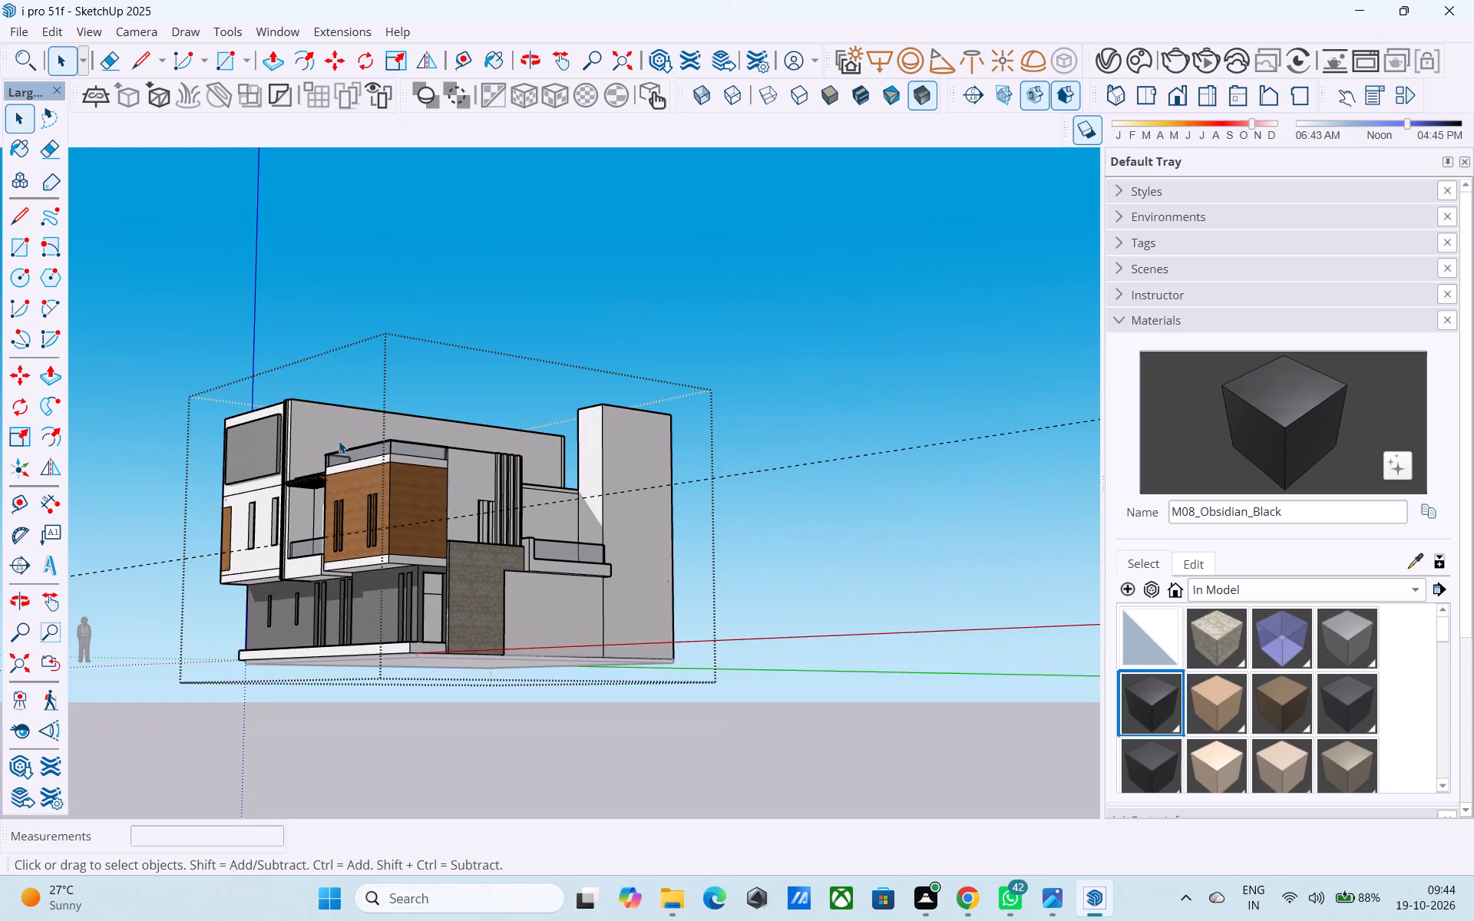
middle_drag(398, 515, 349, 514)
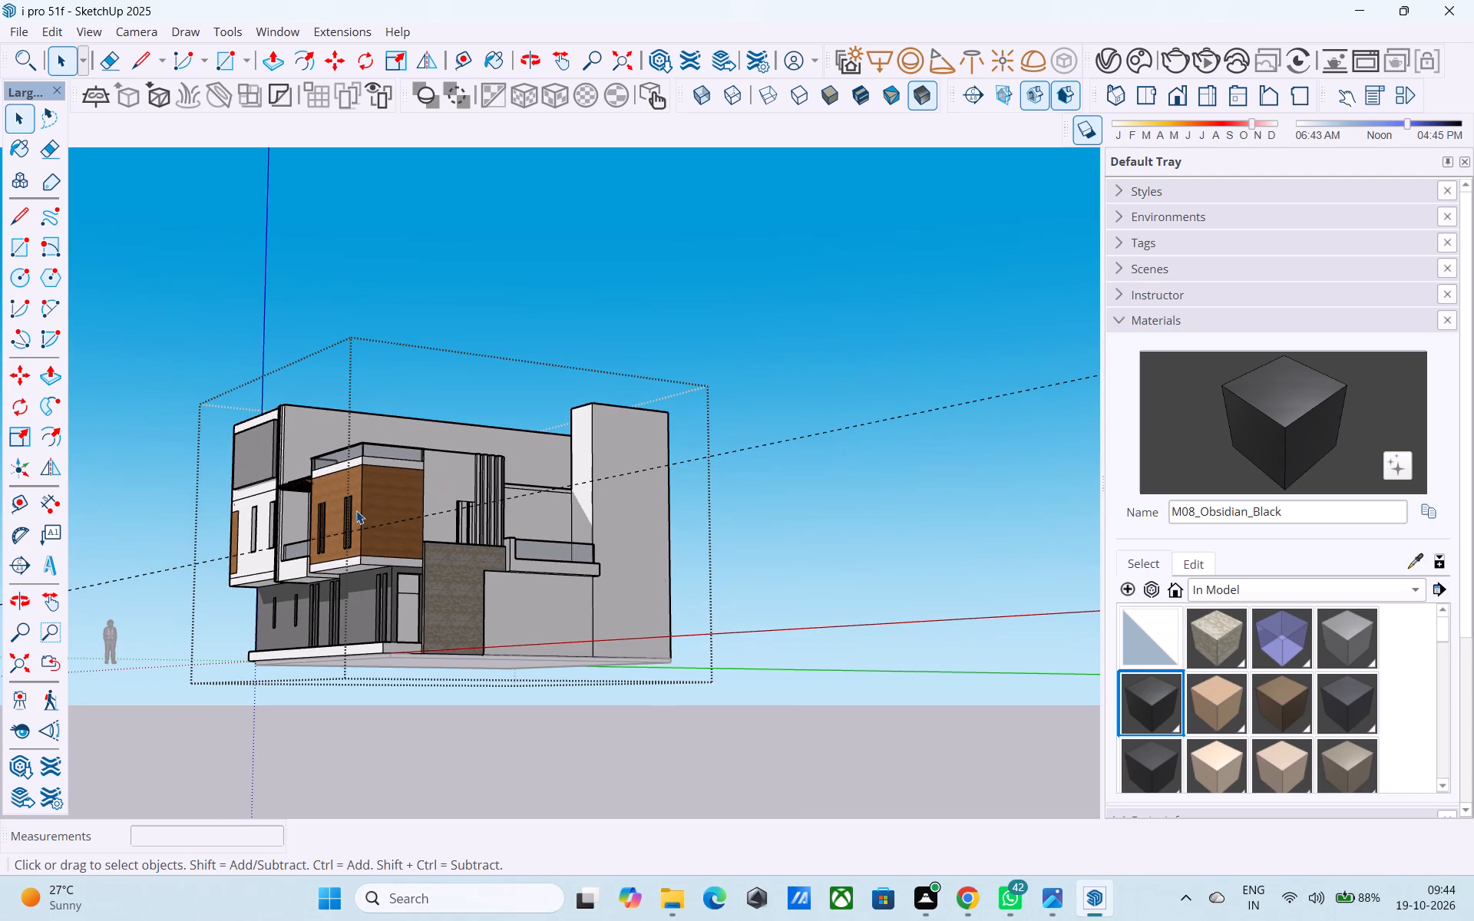
middle_drag(361, 522, 328, 529)
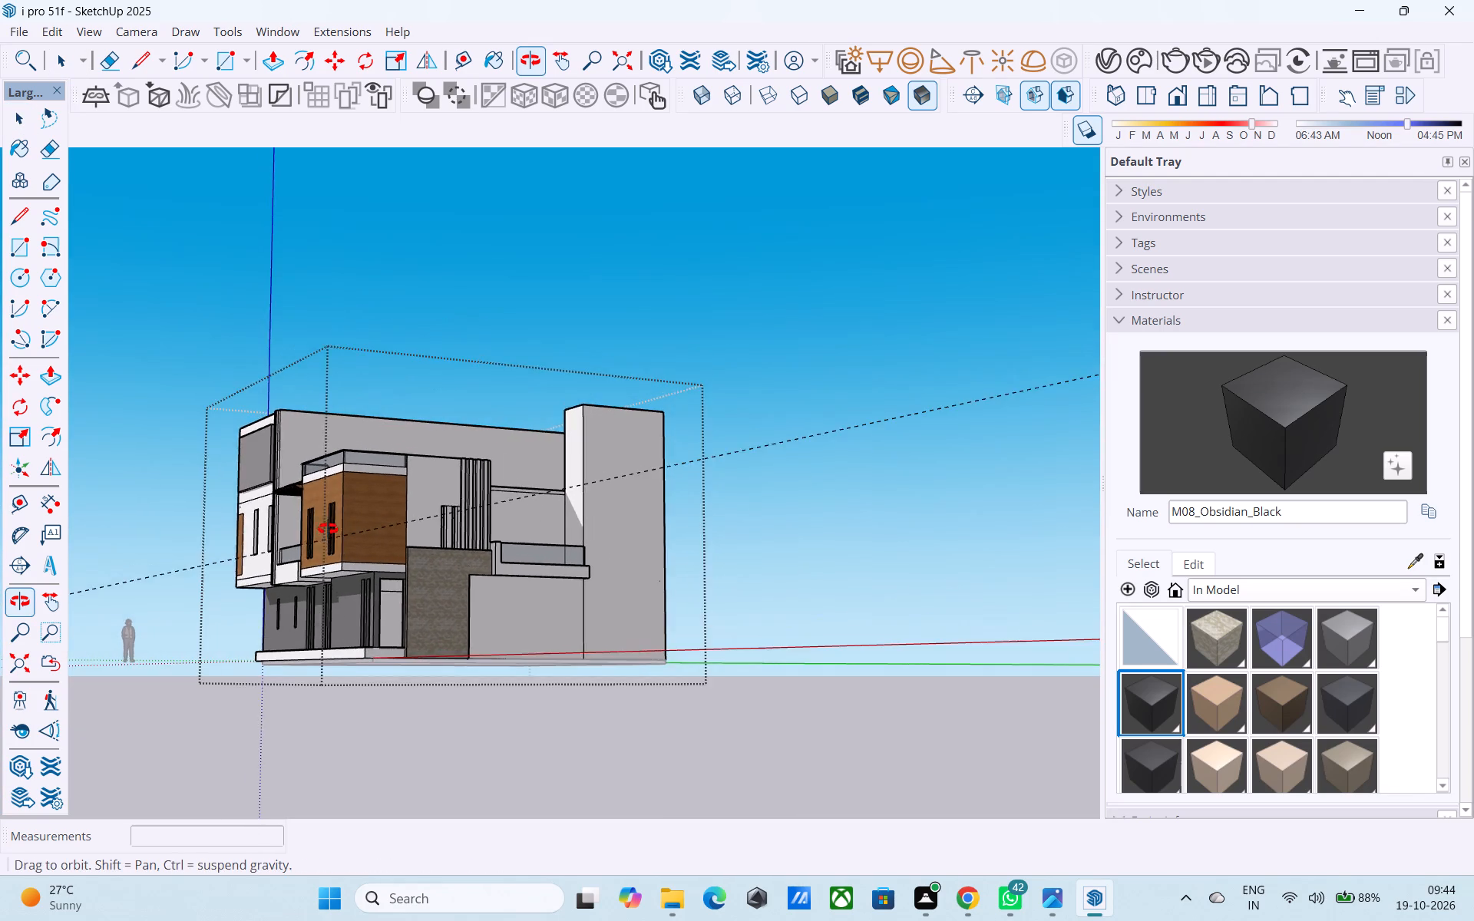
middle_drag(328, 529, 262, 573)
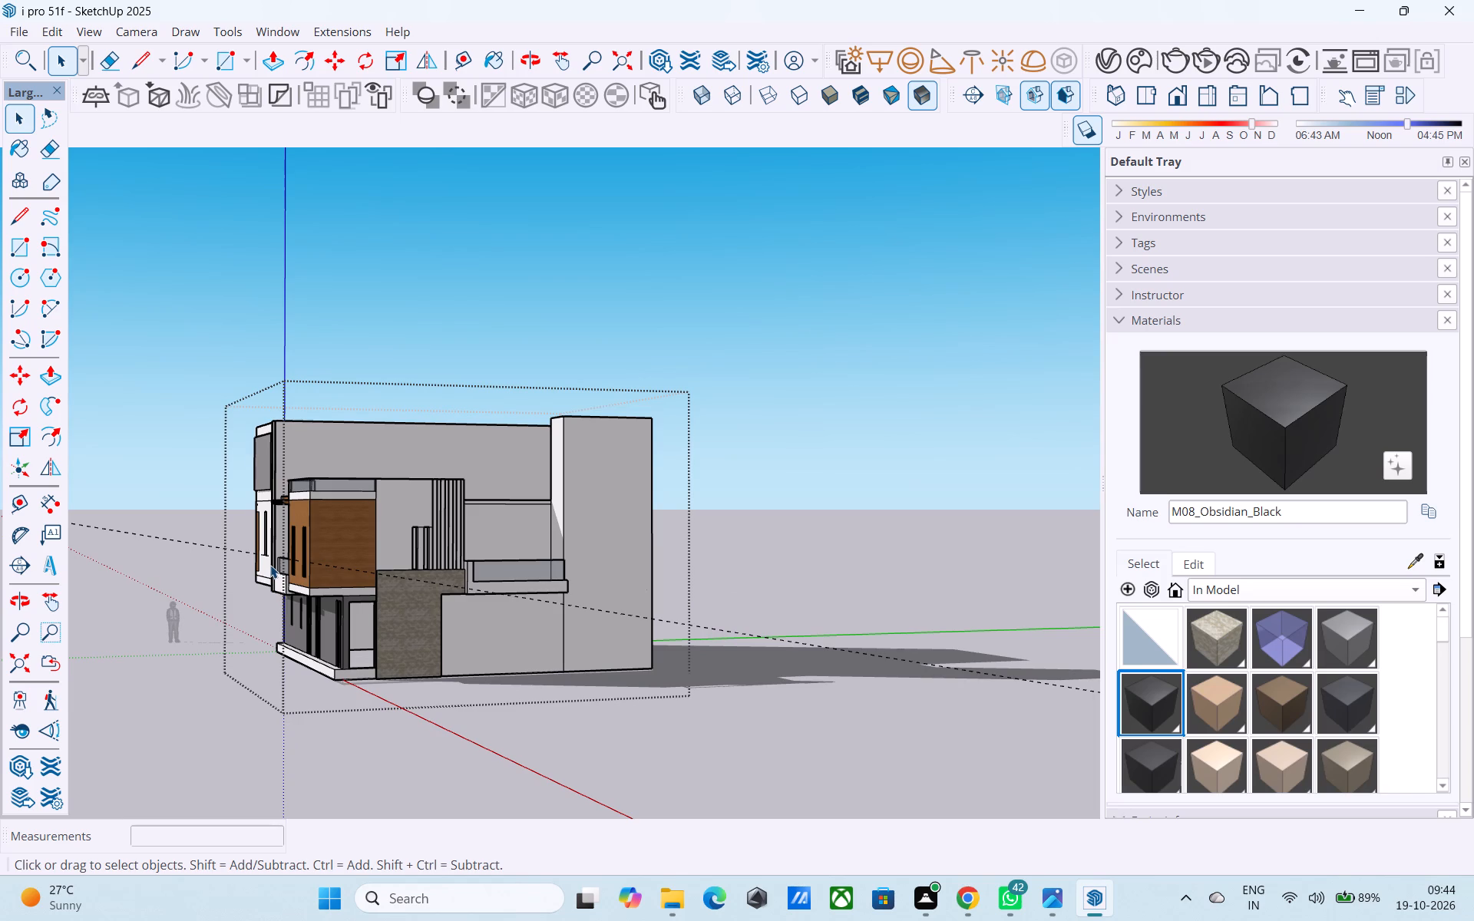
middle_drag(301, 596, 262, 598)
scroll(259, 600, up, 8)
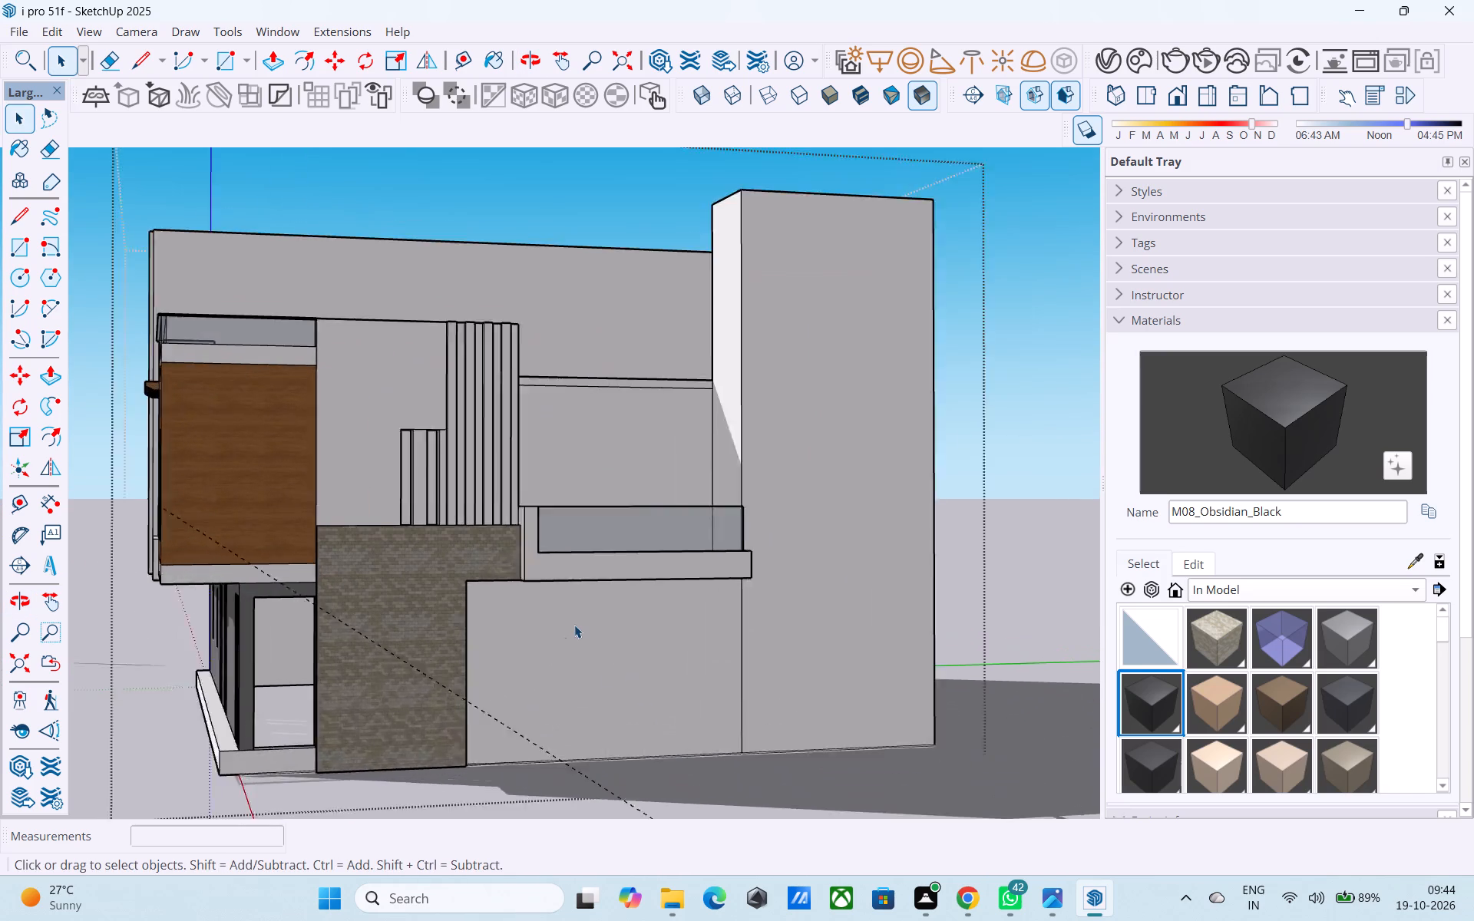
scroll(574, 625, up, 5)
middle_drag(573, 625, 521, 607)
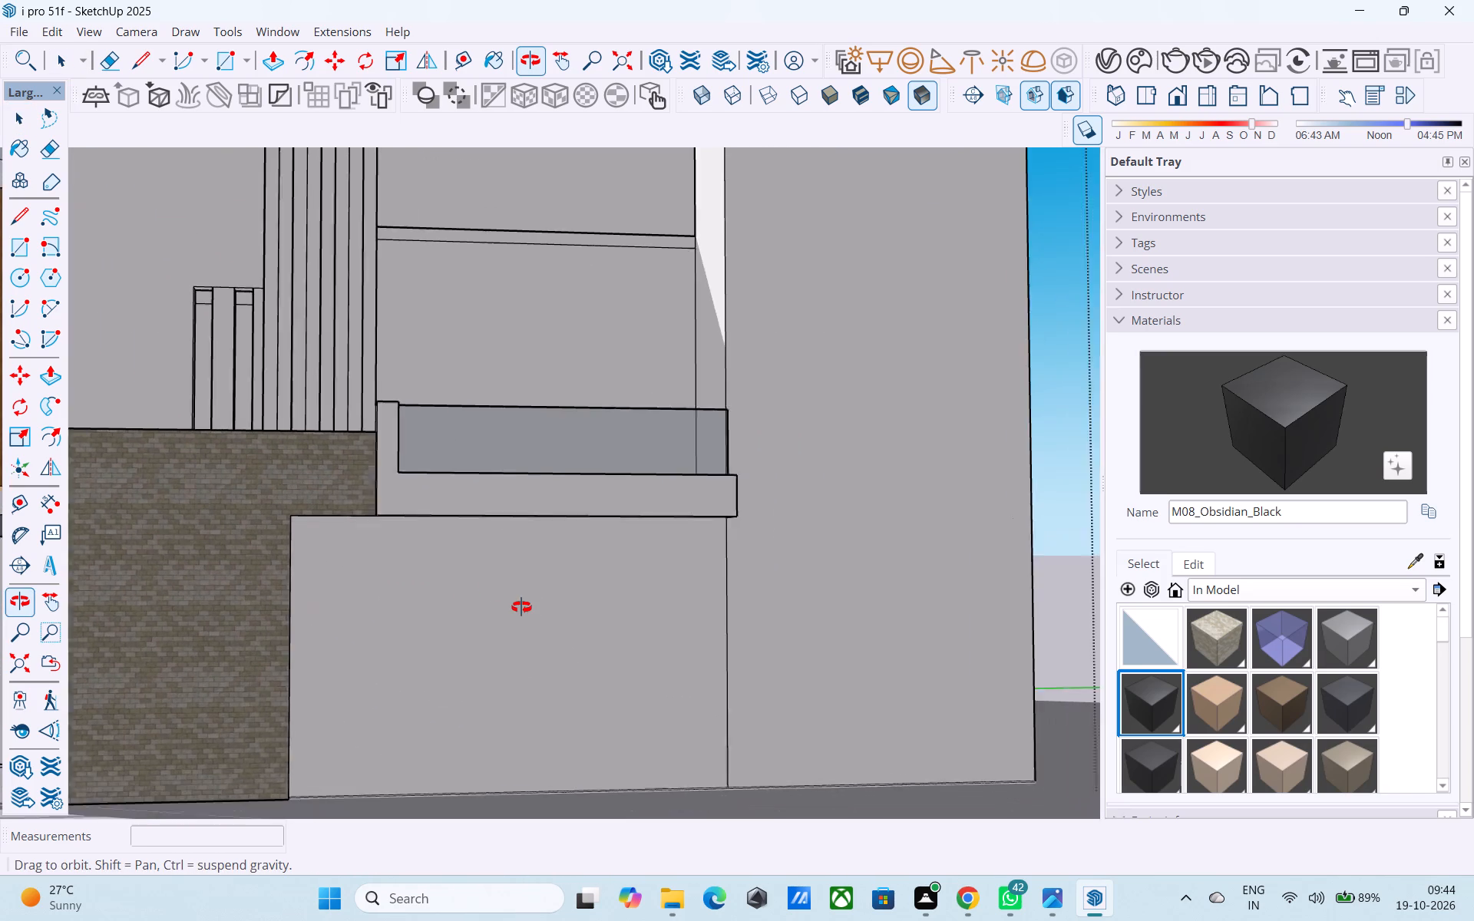
middle_drag(521, 607, 519, 609)
scroll(531, 642, up, 3)
click(533, 644)
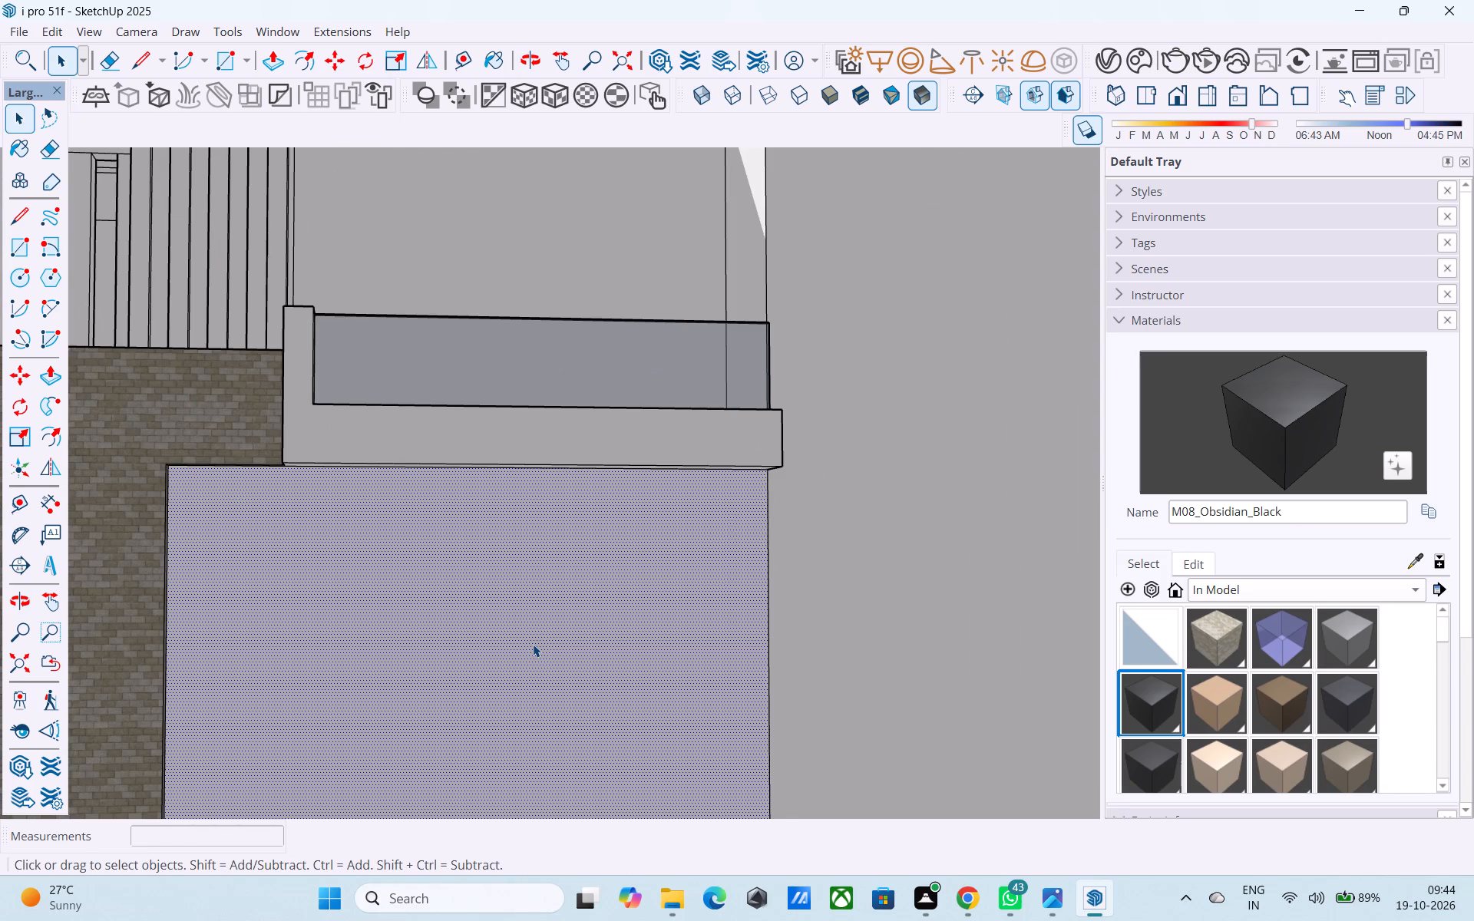
key(p)
click(533, 644)
click(495, 626)
scroll(499, 637, down, 5)
click(506, 667)
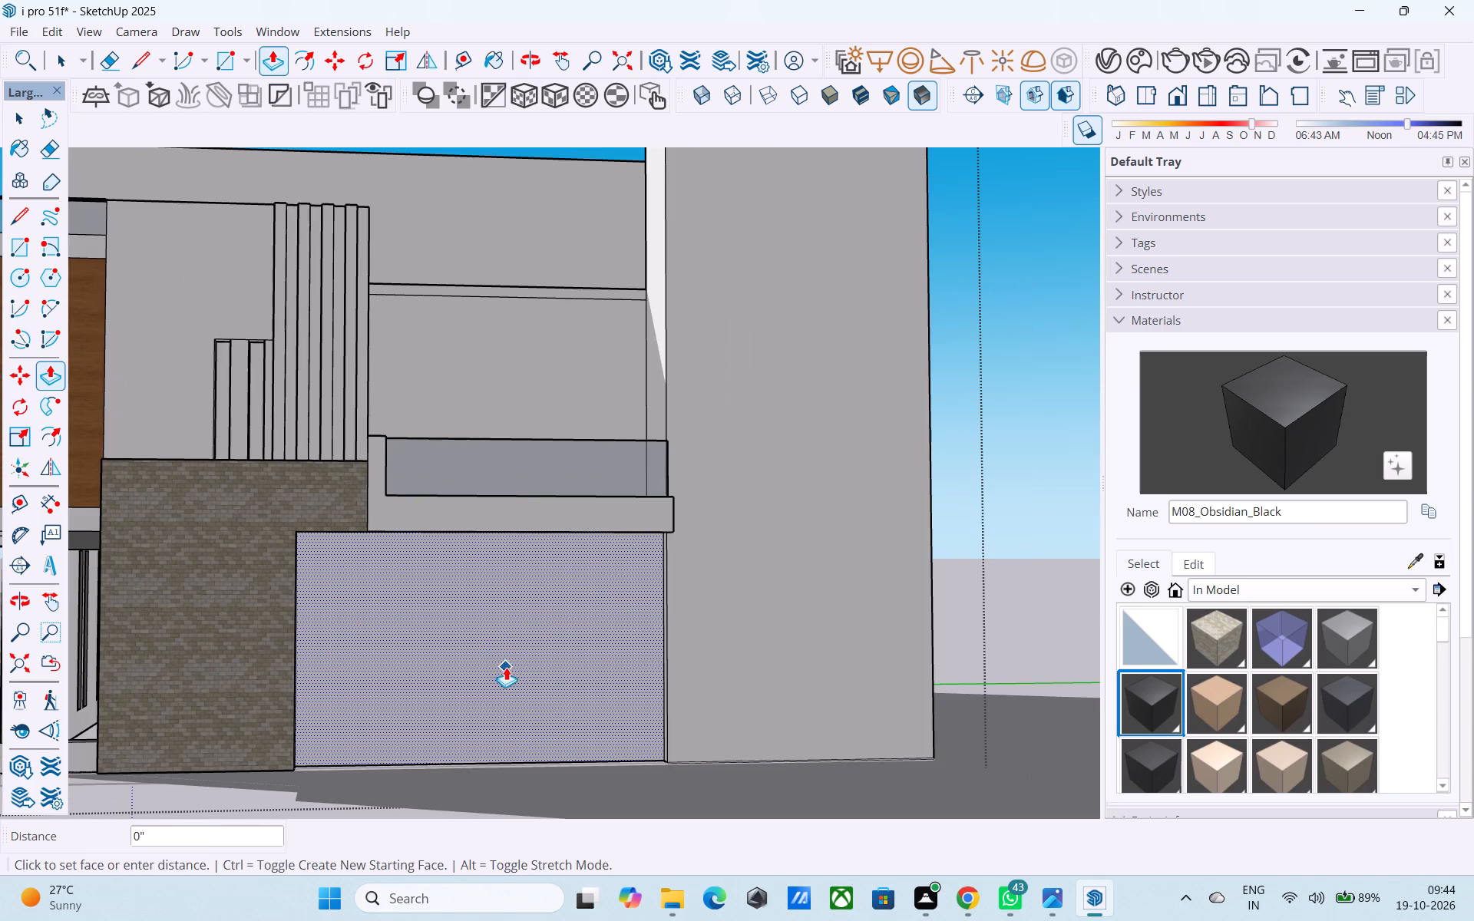
middle_drag(481, 653, 636, 683)
scroll(575, 573, down, 5)
scroll(739, 731, up, 3)
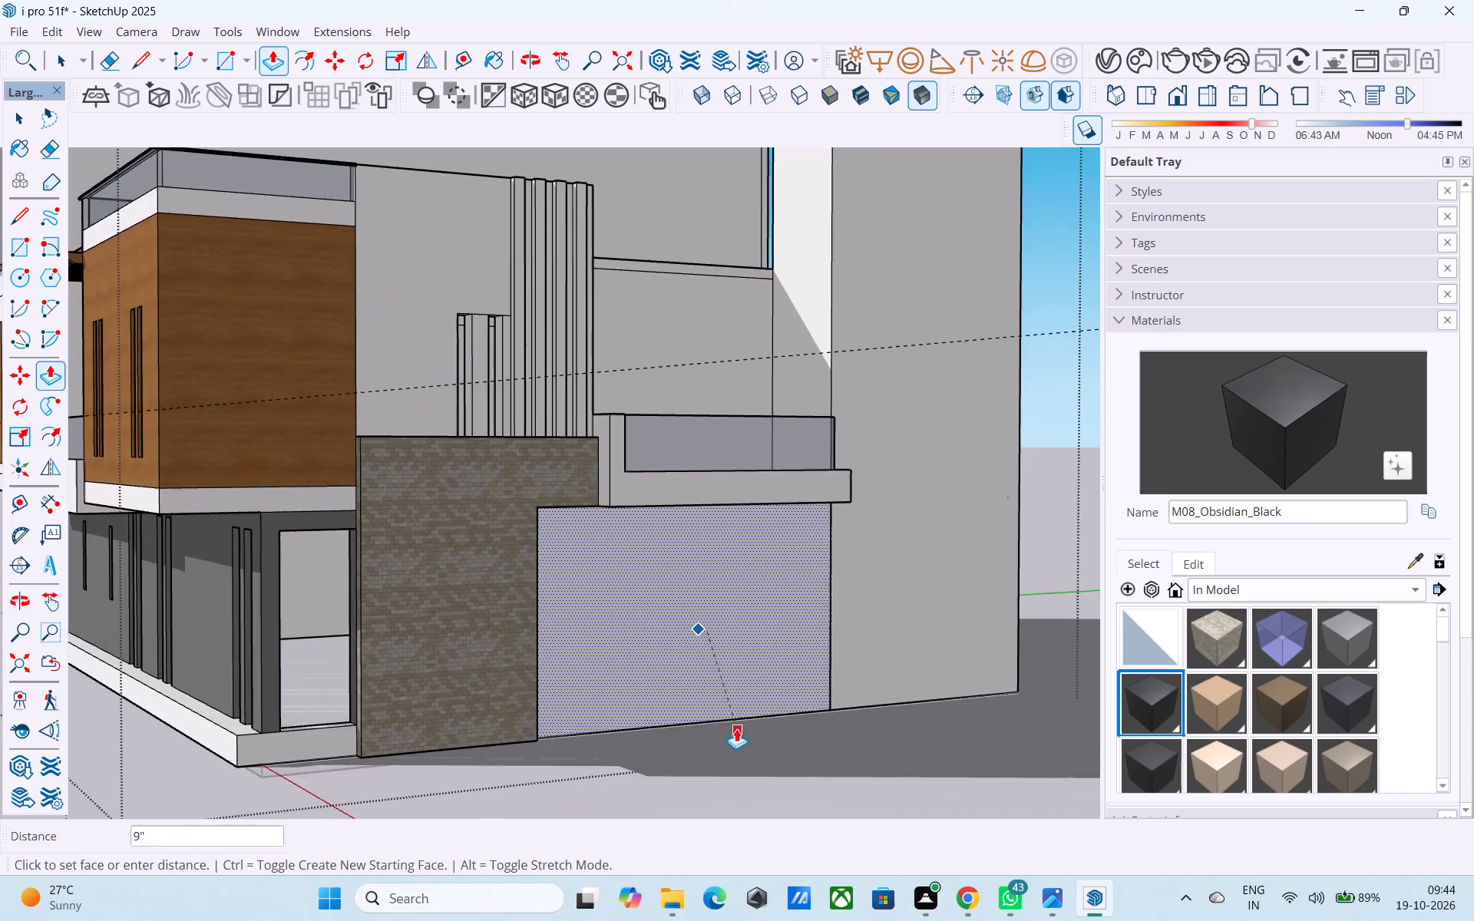
scroll(736, 728, up, 3)
middle_drag(728, 721, 834, 726)
click(743, 629)
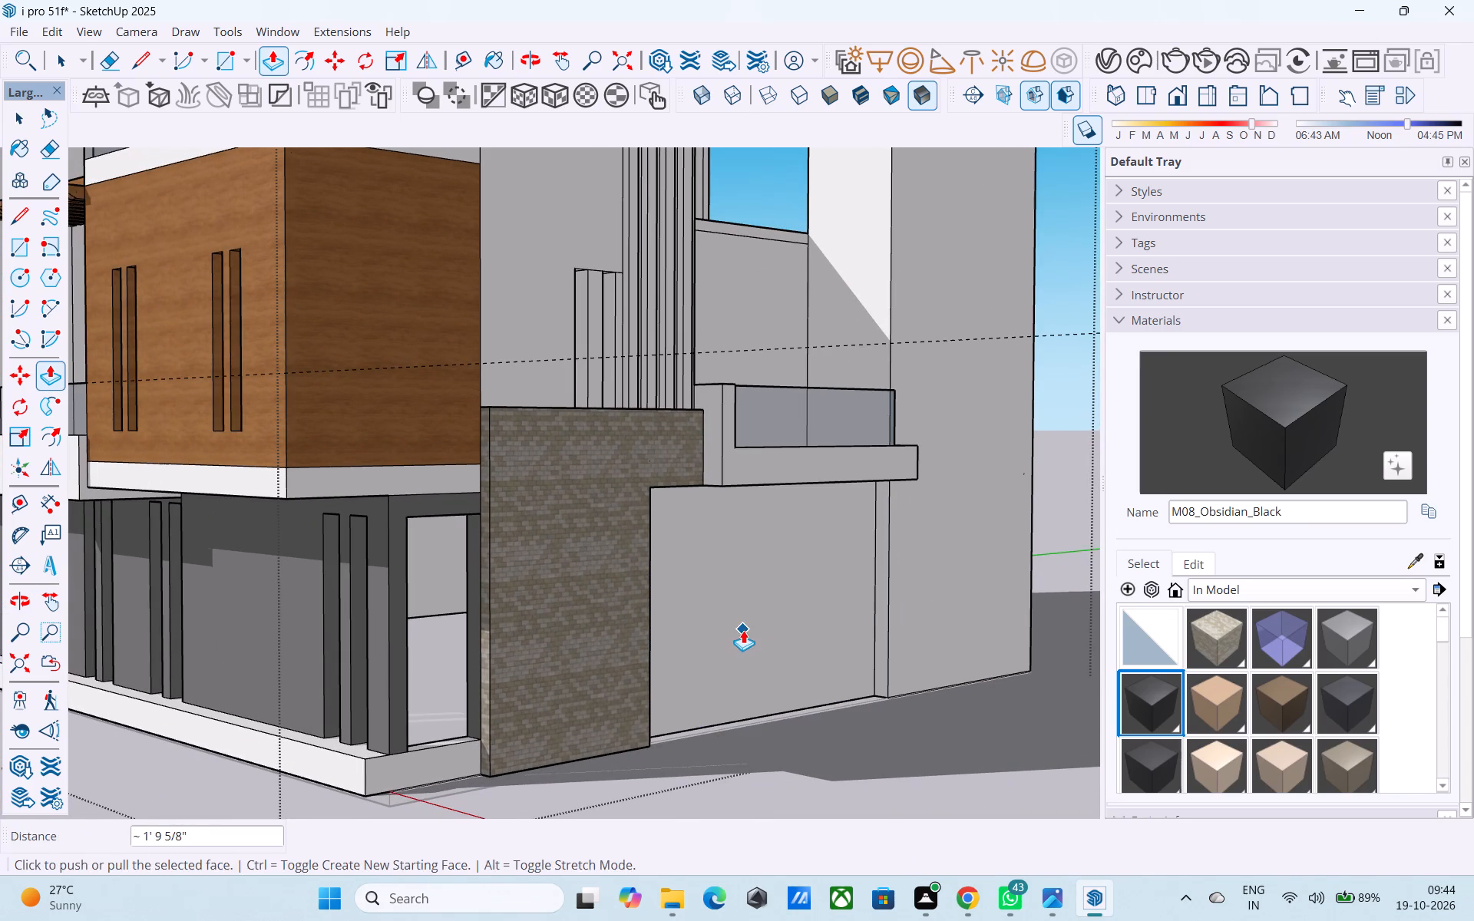
Push the same wall beneath the side balcony much farther inward to form a deep open recess beside the brick wall.
key(space)
click(743, 629)
key(p)
click(743, 630)
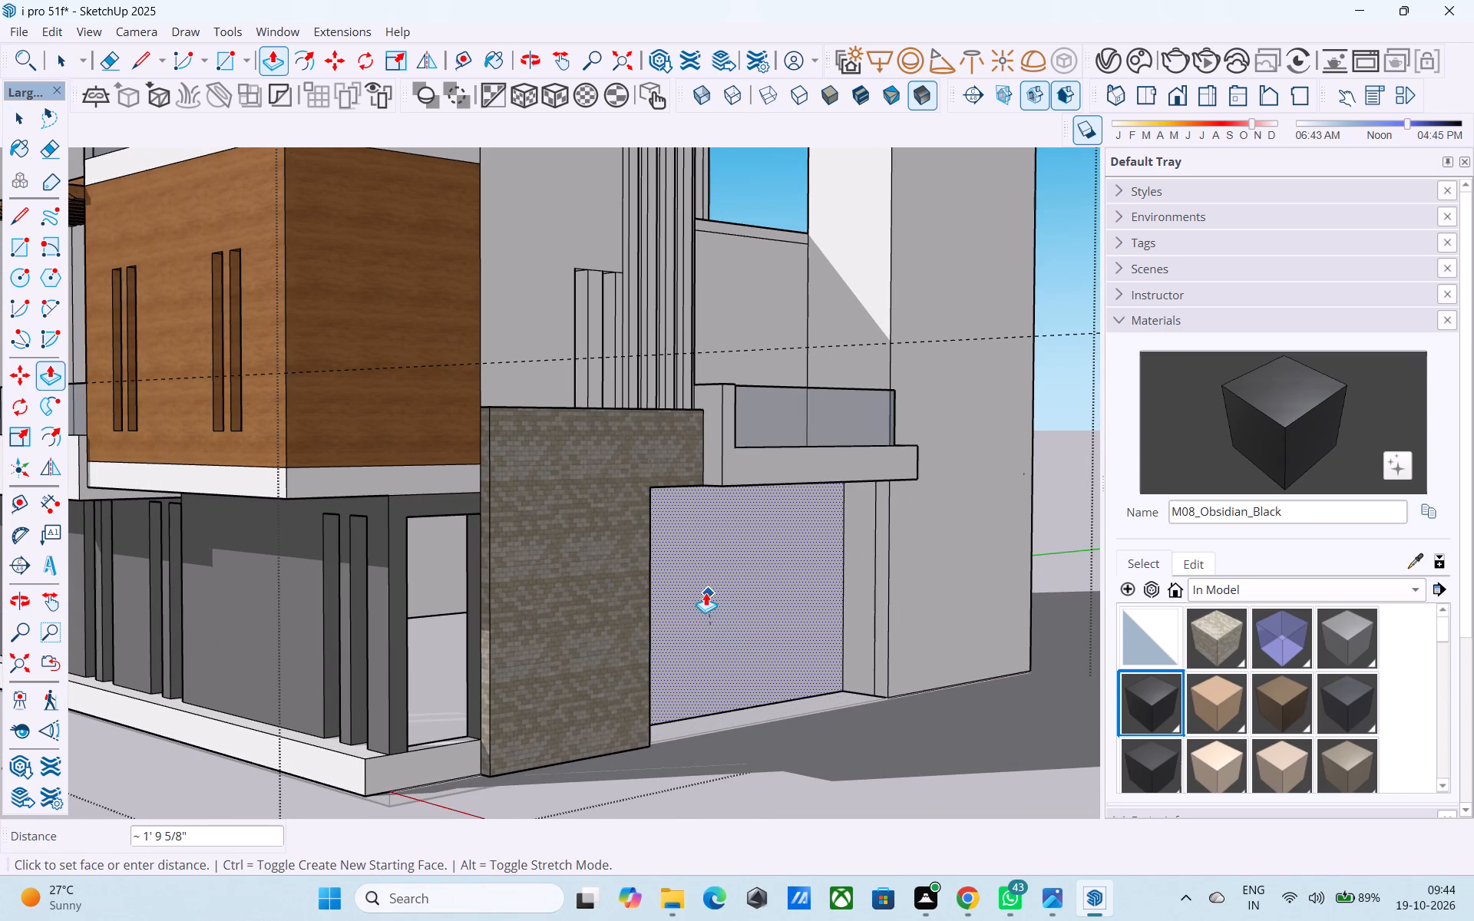
middle_drag(700, 592, 699, 582)
click(699, 582)
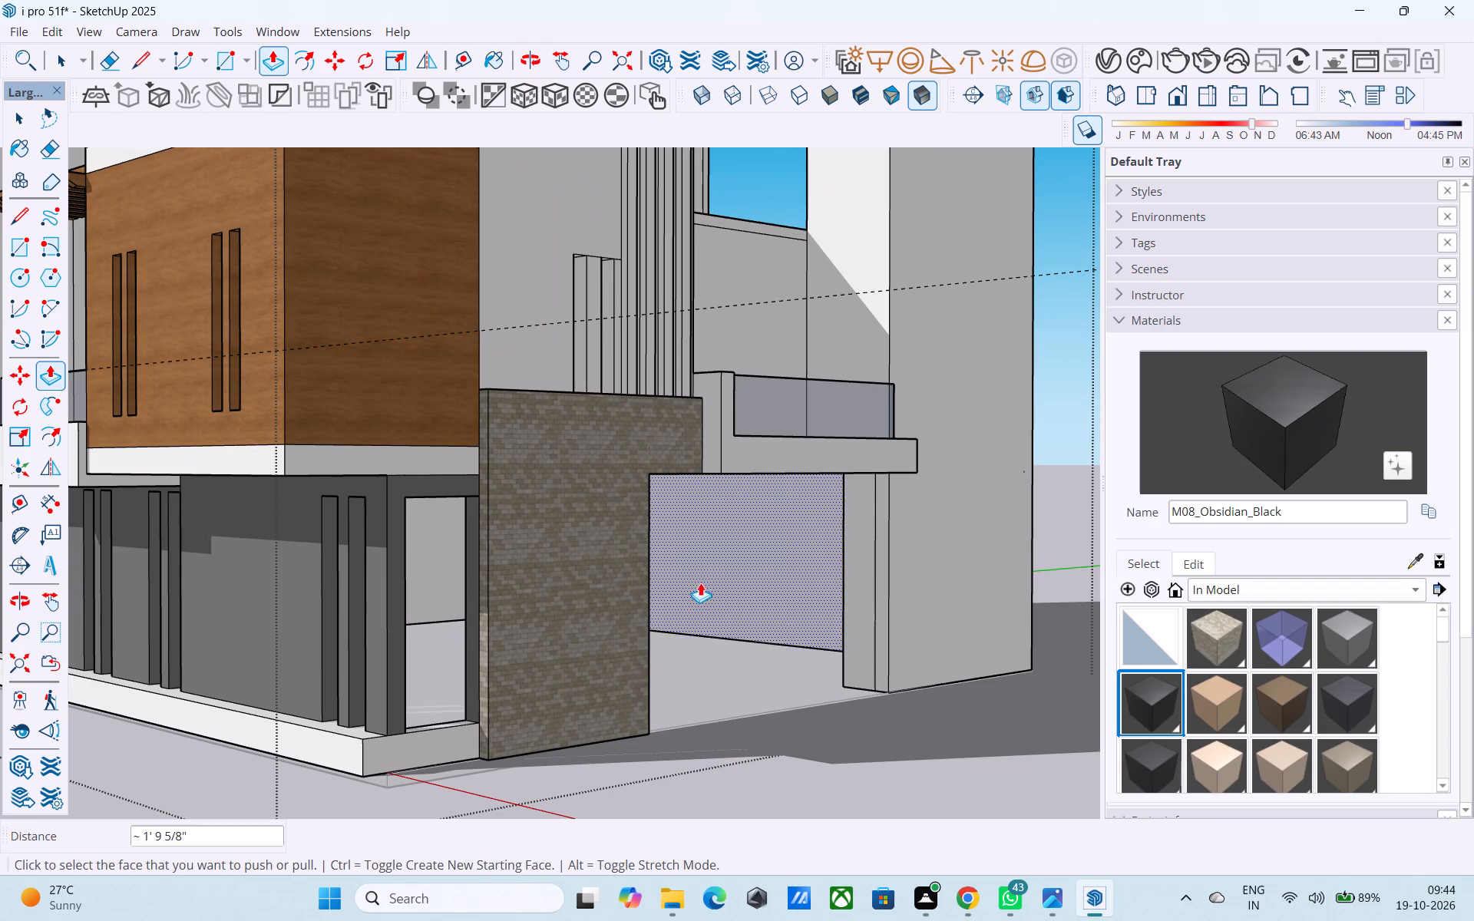
Examine the recess beneath the side balcony up close and within the whole house.
middle_drag(725, 602, 440, 615)
key(space)
scroll(435, 608, down, 5)
scroll(394, 629, up, 3)
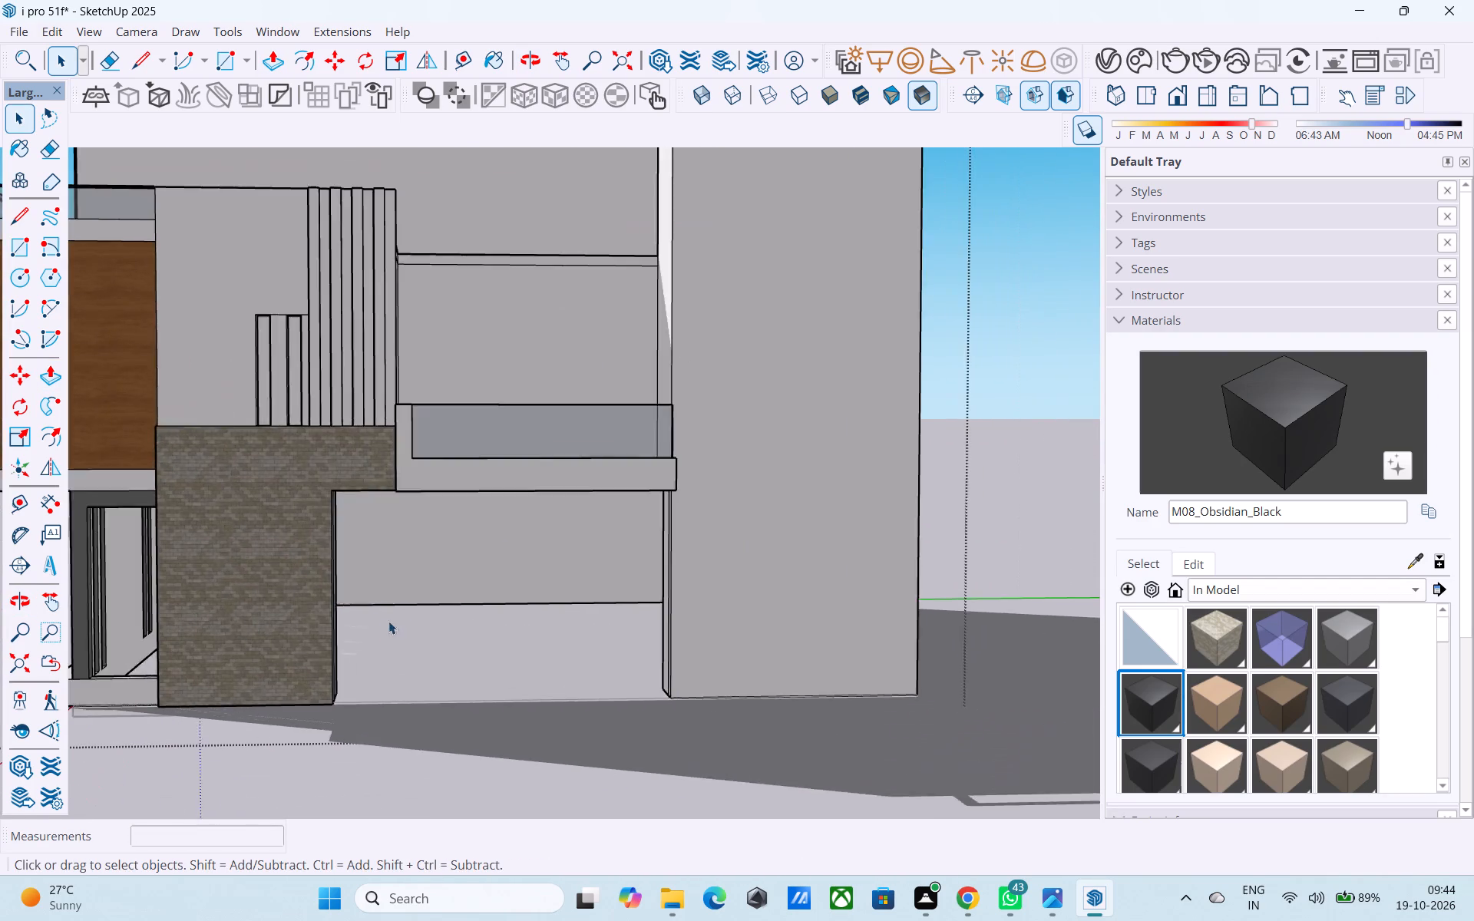
scroll(388, 621, up, 11)
middle_drag(319, 619, 0, 668)
scroll(419, 595, down, 1)
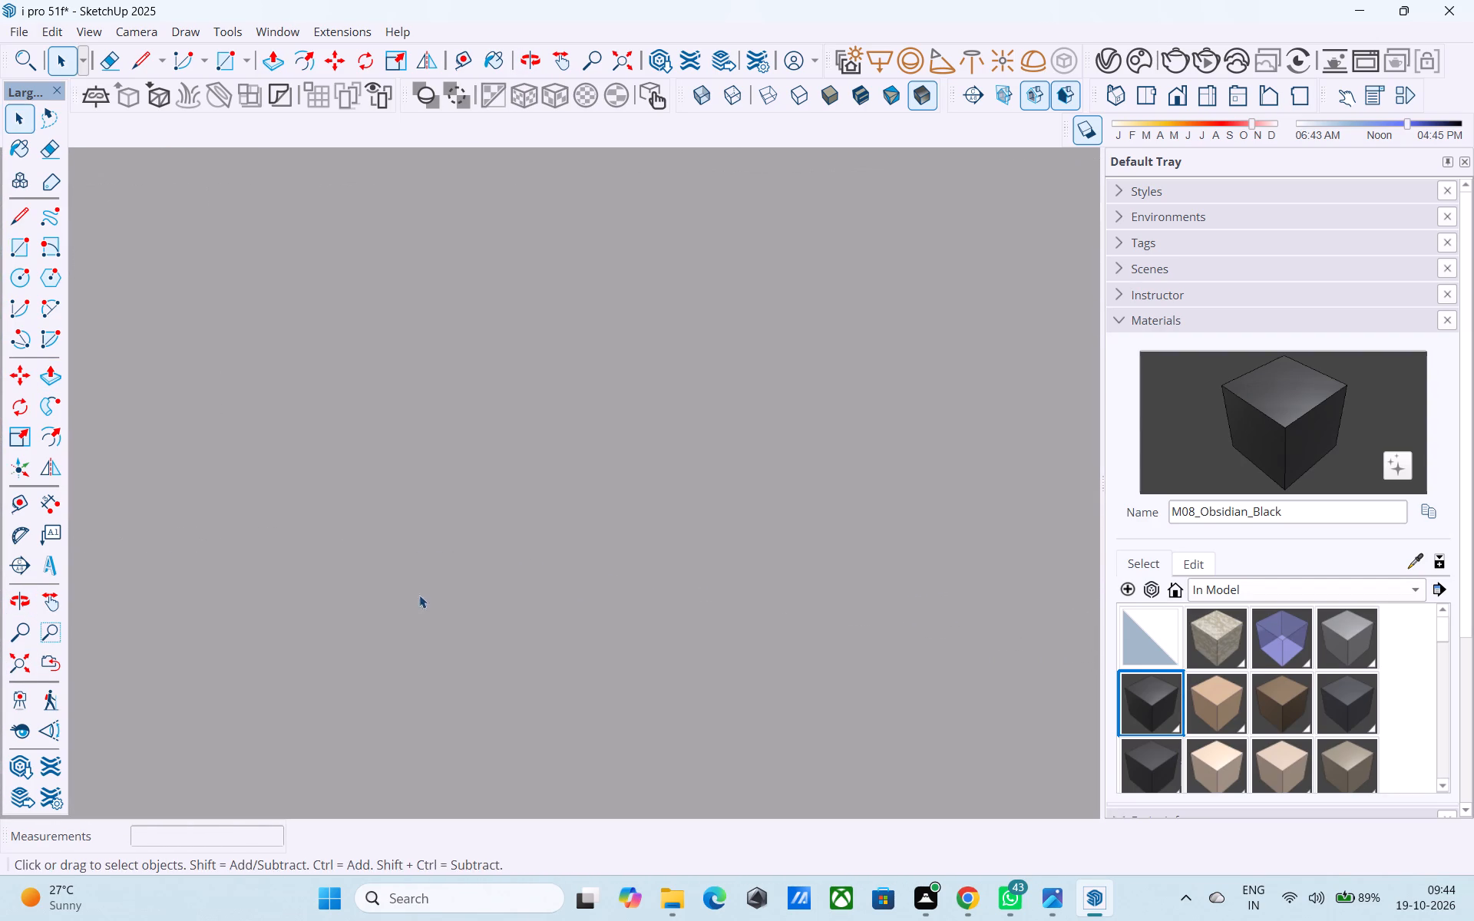
scroll(419, 595, down, 3)
middle_drag(337, 573, 884, 502)
scroll(642, 535, down, 20)
scroll(642, 535, down, 1)
key(space)
scroll(633, 612, down, 20)
scroll(633, 612, down, 20)
scroll(633, 612, down, 6)
scroll(646, 551, down, 20)
scroll(646, 551, down, 20)
scroll(646, 551, down, 6)
scroll(634, 607, down, 20)
scroll(634, 607, down, 20)
scroll(634, 607, down, 4)
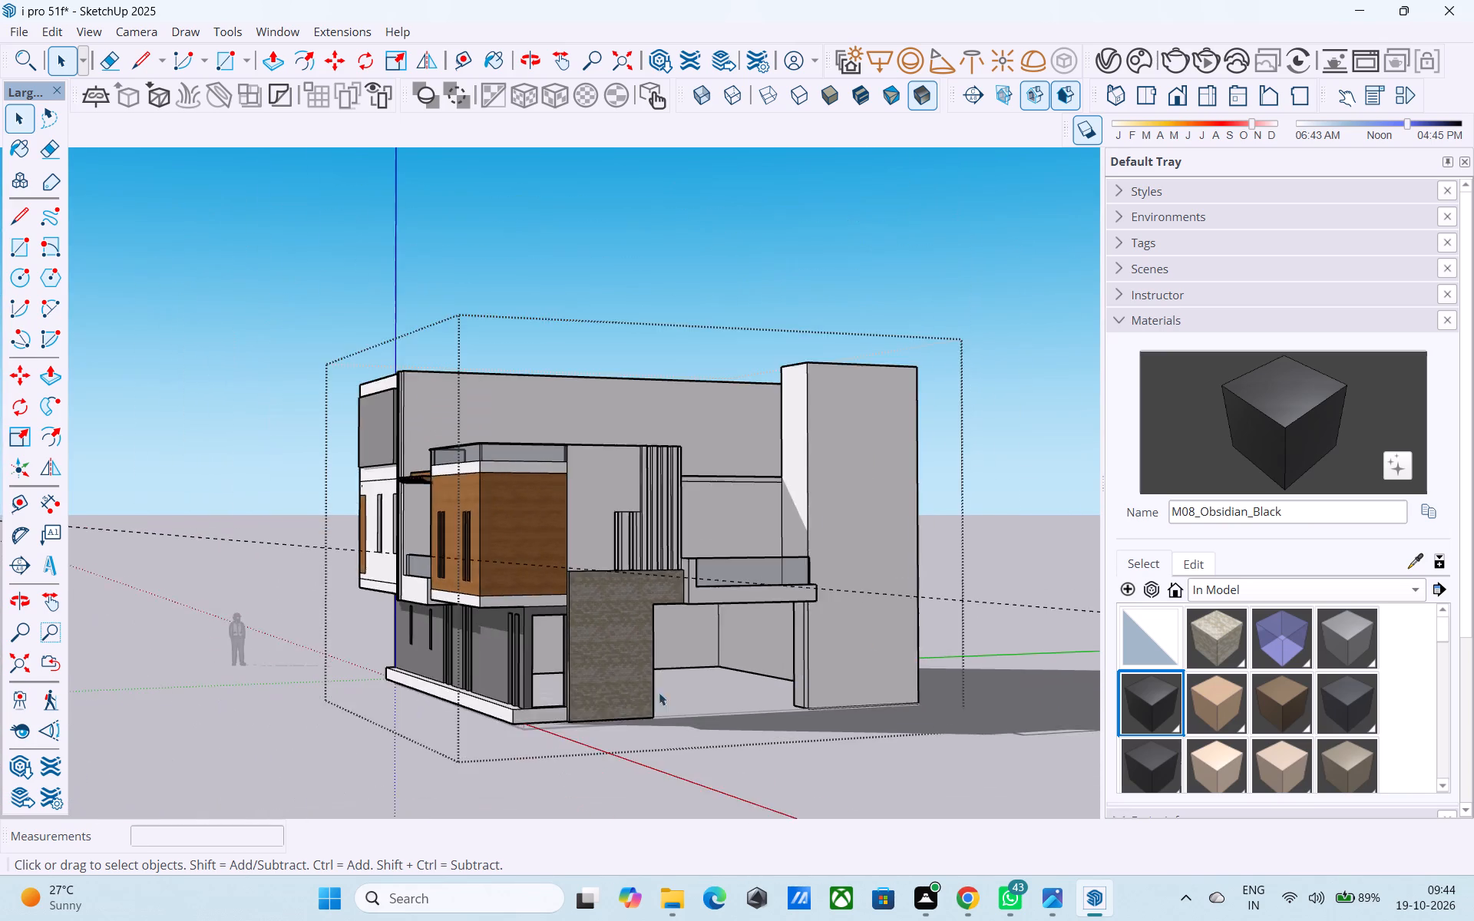
Place a horizontal guide 3' above the floor edge on the back wall of the front balcony beneath the pergola.
middle_drag(626, 704, 812, 679)
scroll(803, 646, up, 3)
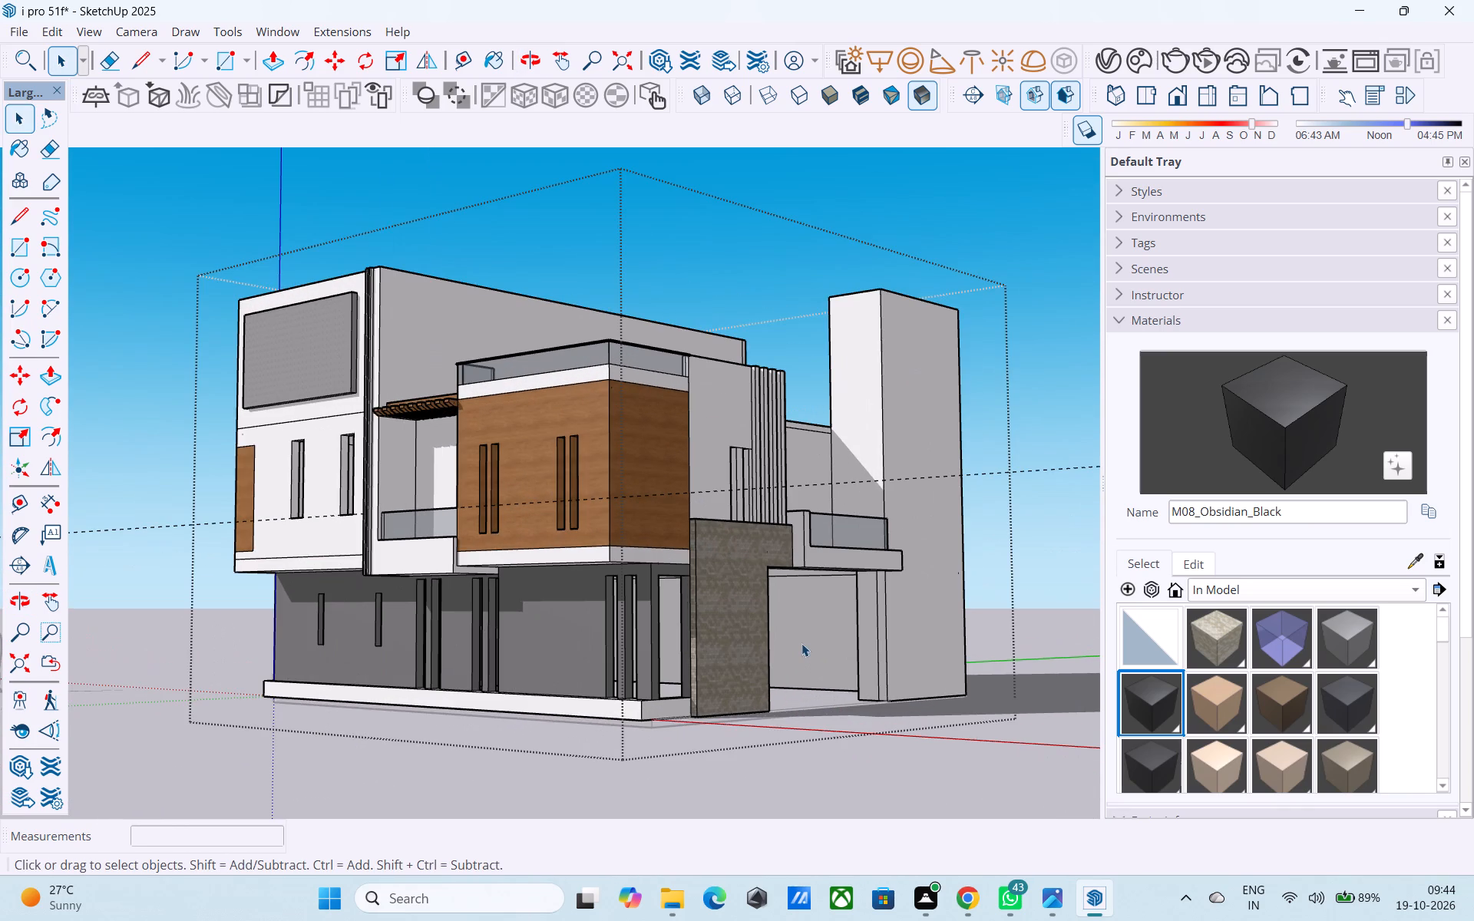
middle_drag(385, 509, 511, 589)
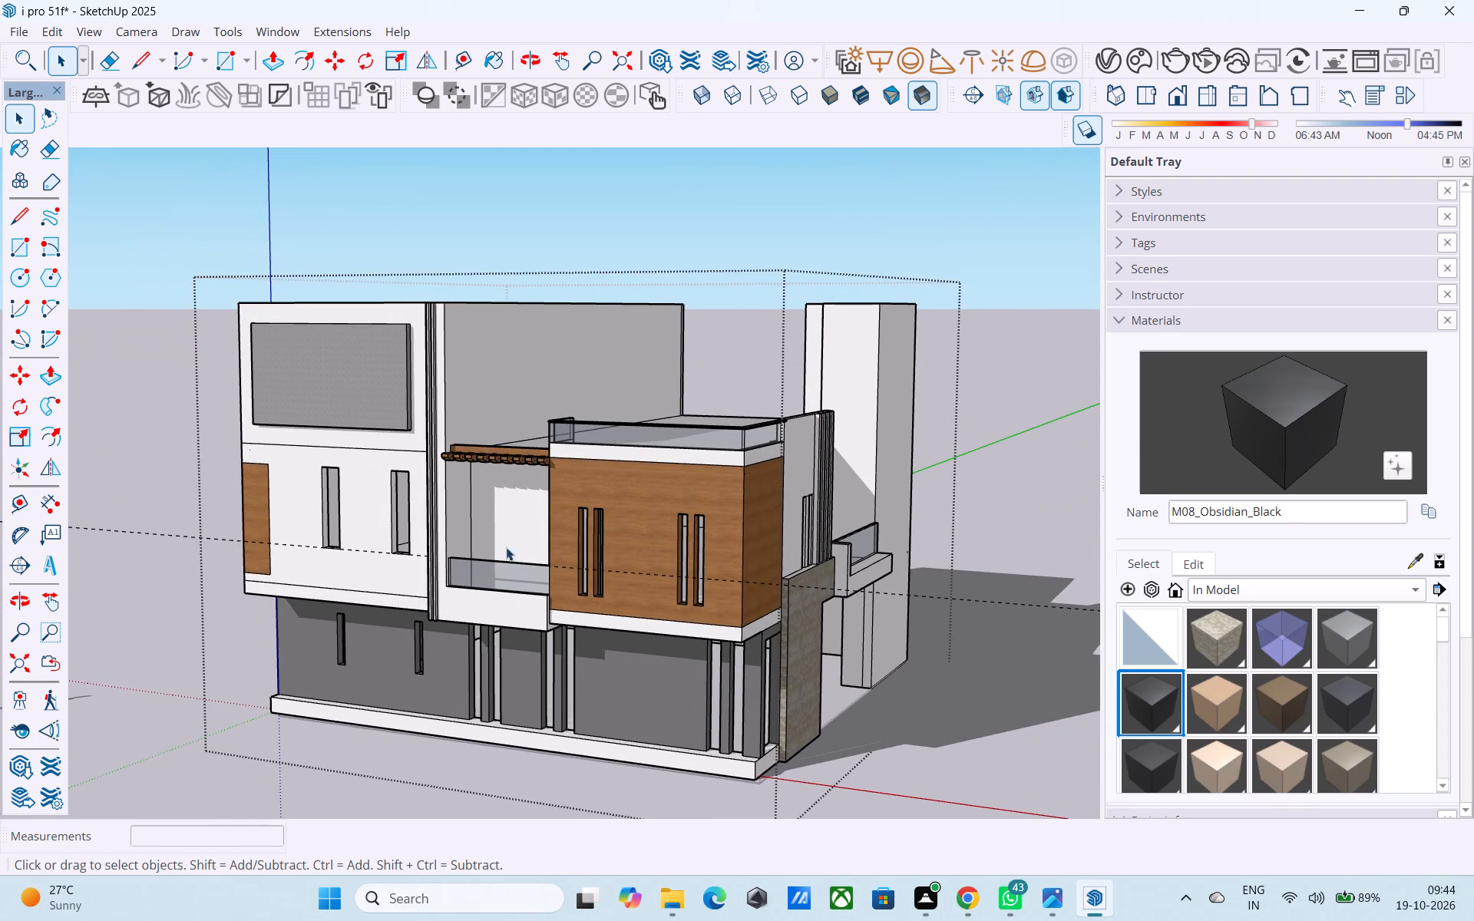
scroll(506, 553, up, 1)
middle_drag(506, 553, 586, 605)
scroll(534, 572, up, 3)
middle_drag(515, 596, 487, 690)
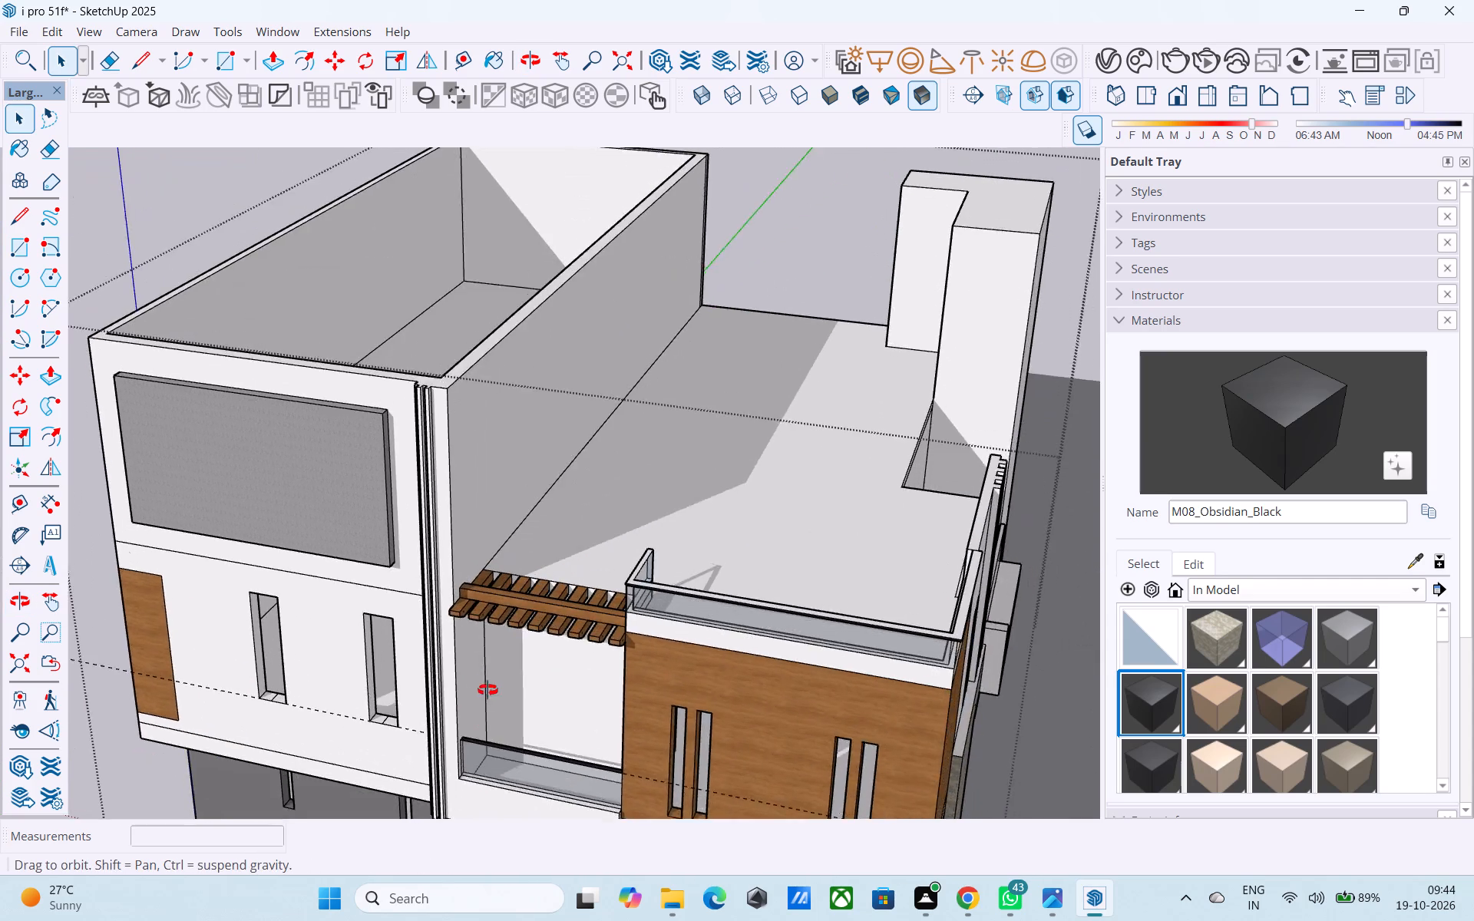
middle_drag(487, 690, 487, 728)
scroll(491, 772, up, 3)
scroll(542, 547, down, 5)
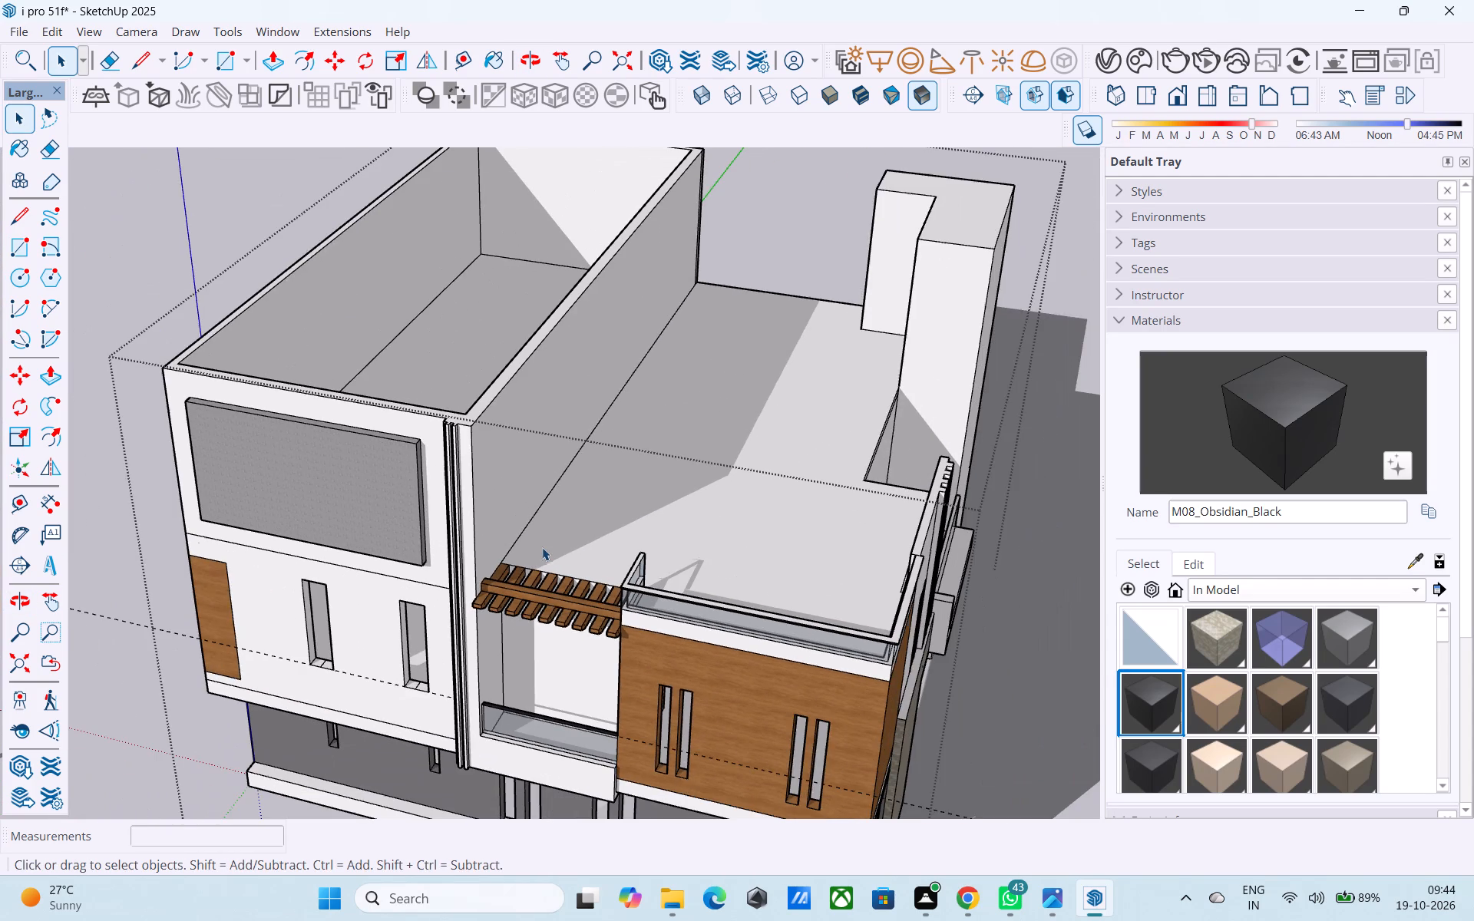
middle_drag(535, 648, 556, 655)
scroll(545, 738, up, 5)
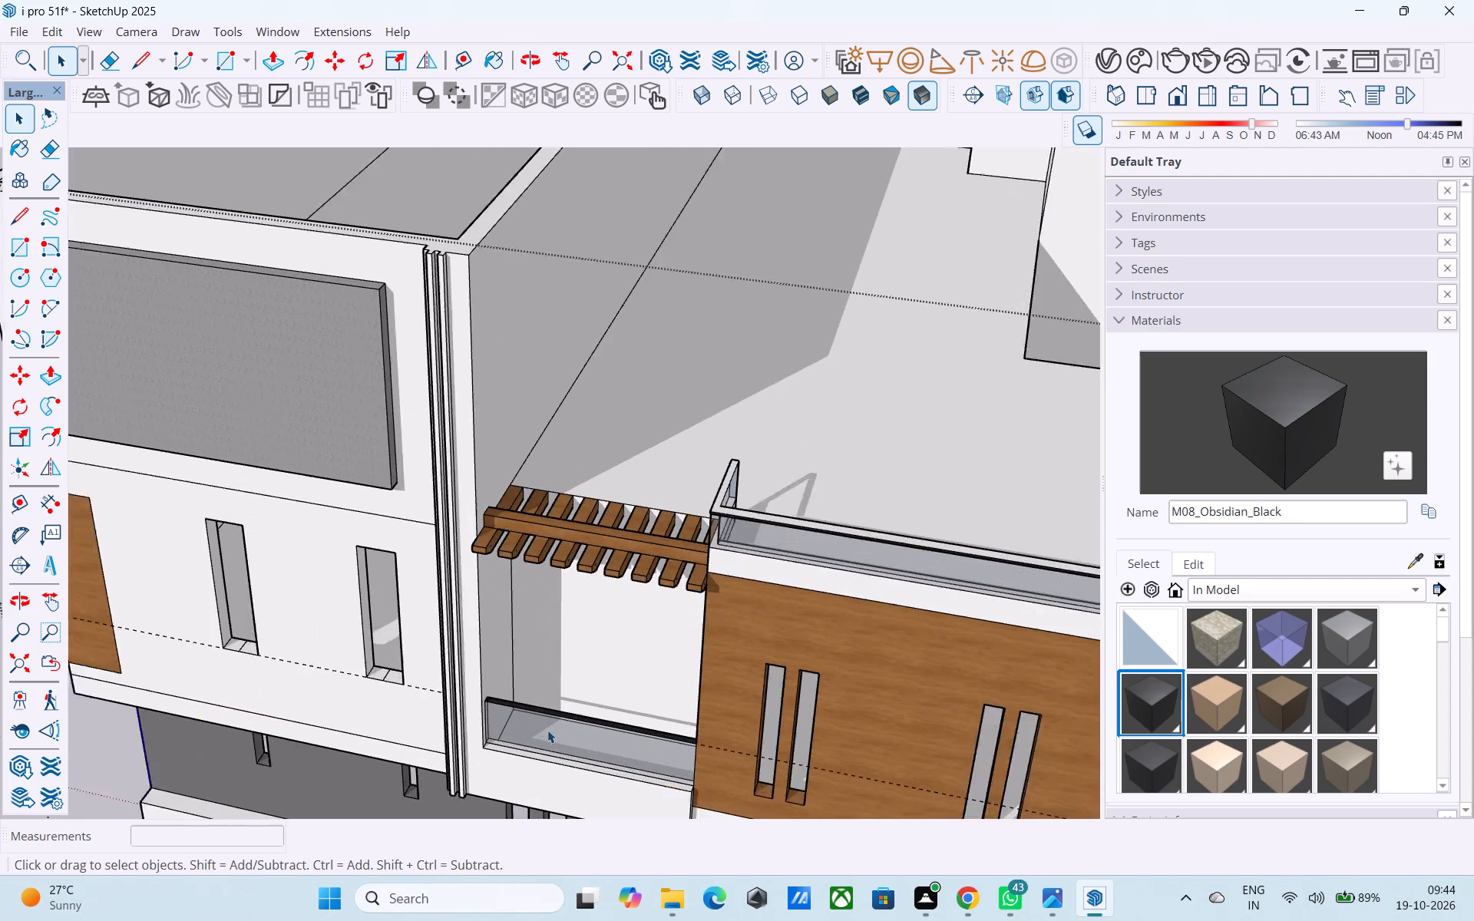
middle_drag(524, 699, 526, 746)
middle_drag(541, 742, 454, 670)
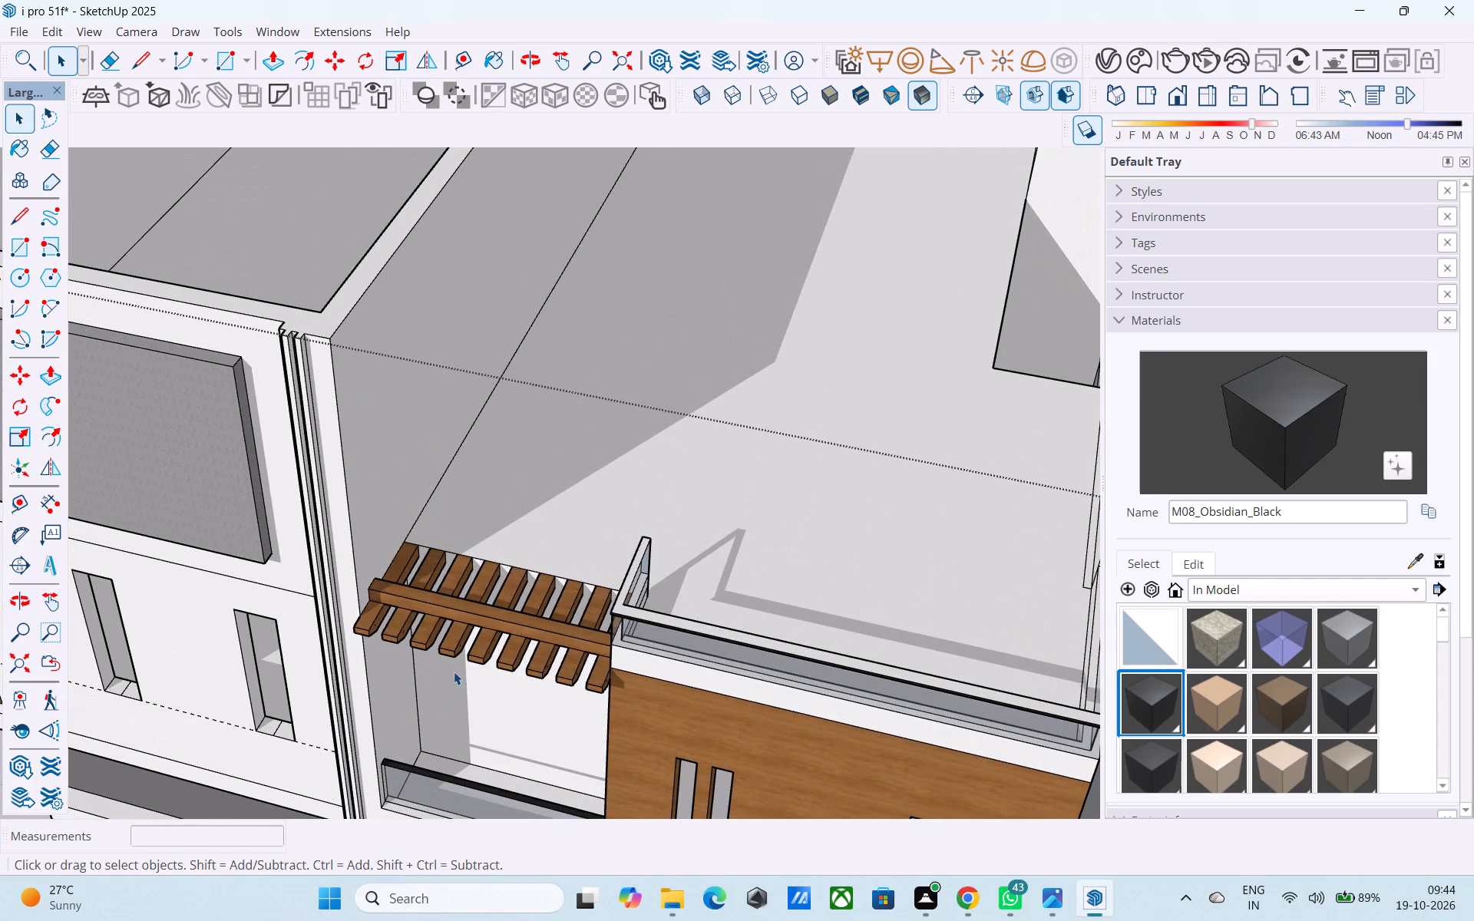
key(t)
click(464, 764)
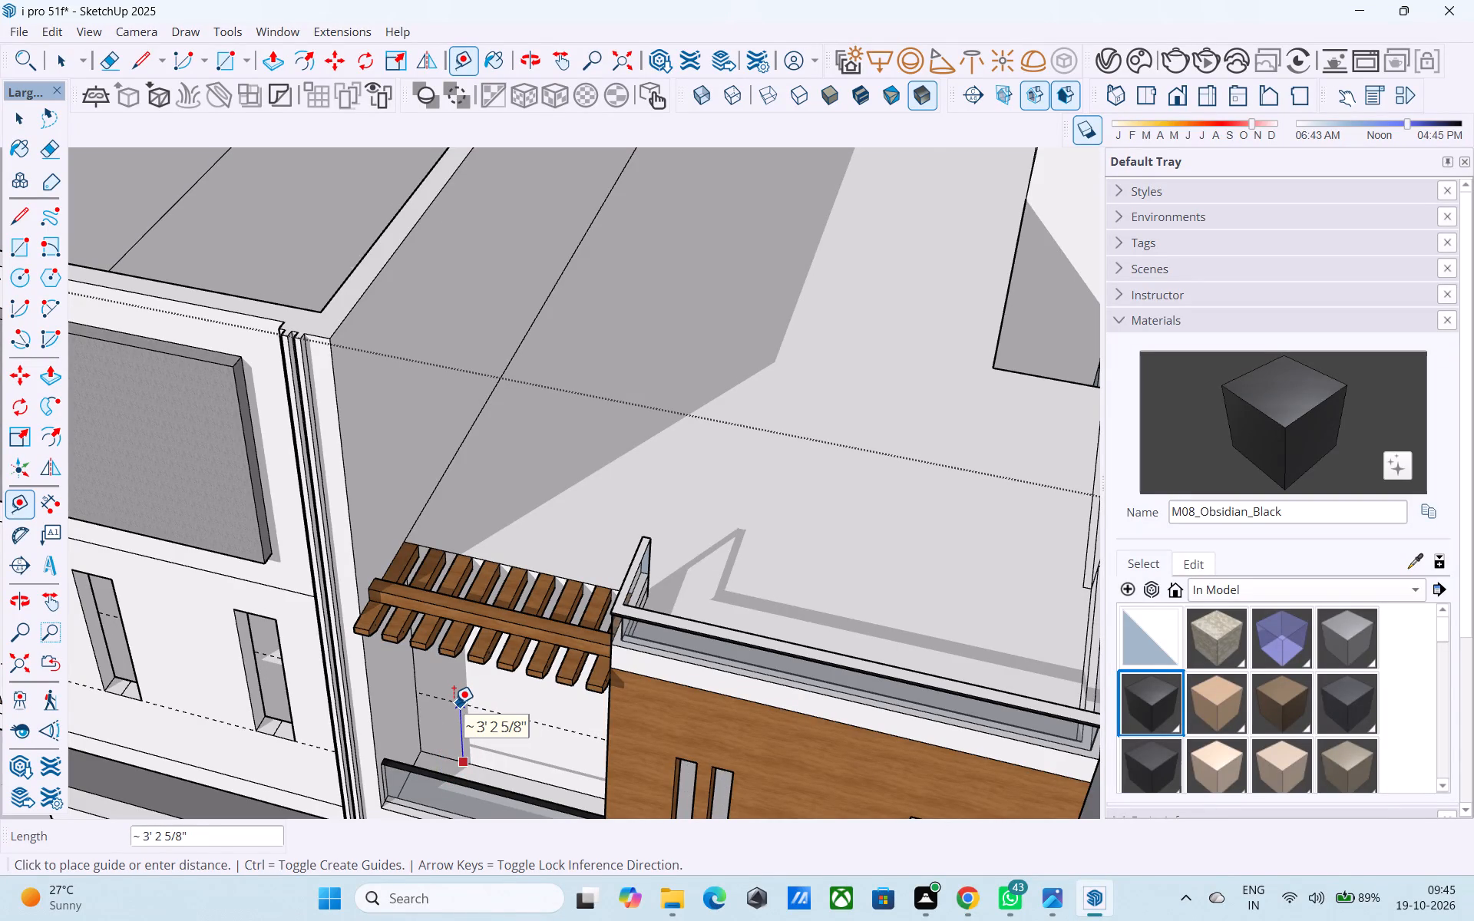
text(3')
key(Return)
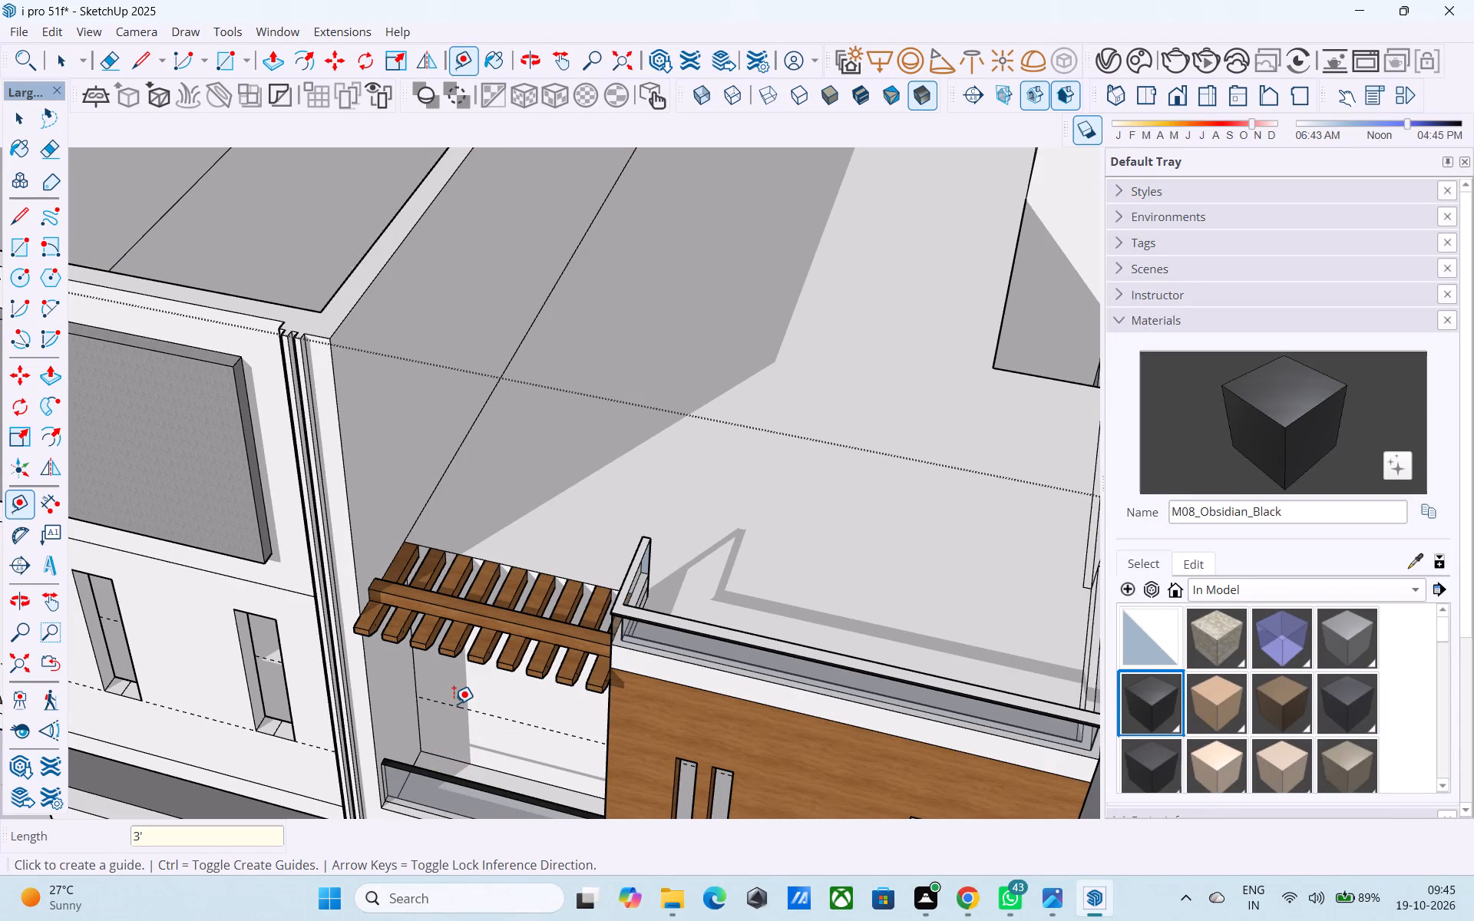
Draw a 3' by 3' window rectangle on the balcony's back wall, with its base on the 3' guide.
scroll(183, 920, down, 1)
scroll(513, 676, up, 2)
key(r)
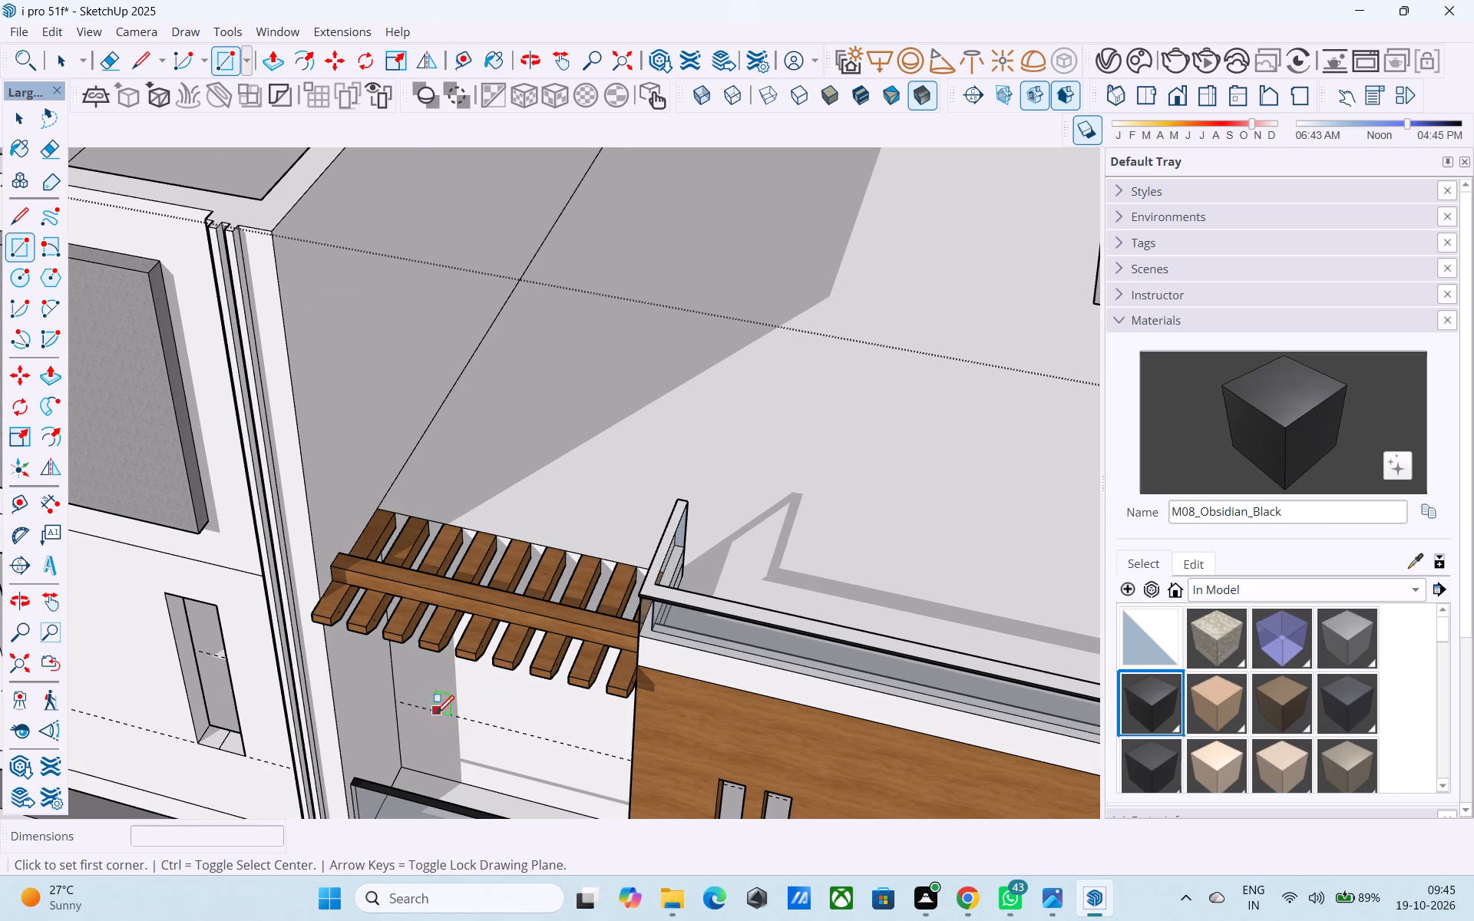
shift+middle_drag(436, 715, 415, 745)
scroll(454, 596, up, 4)
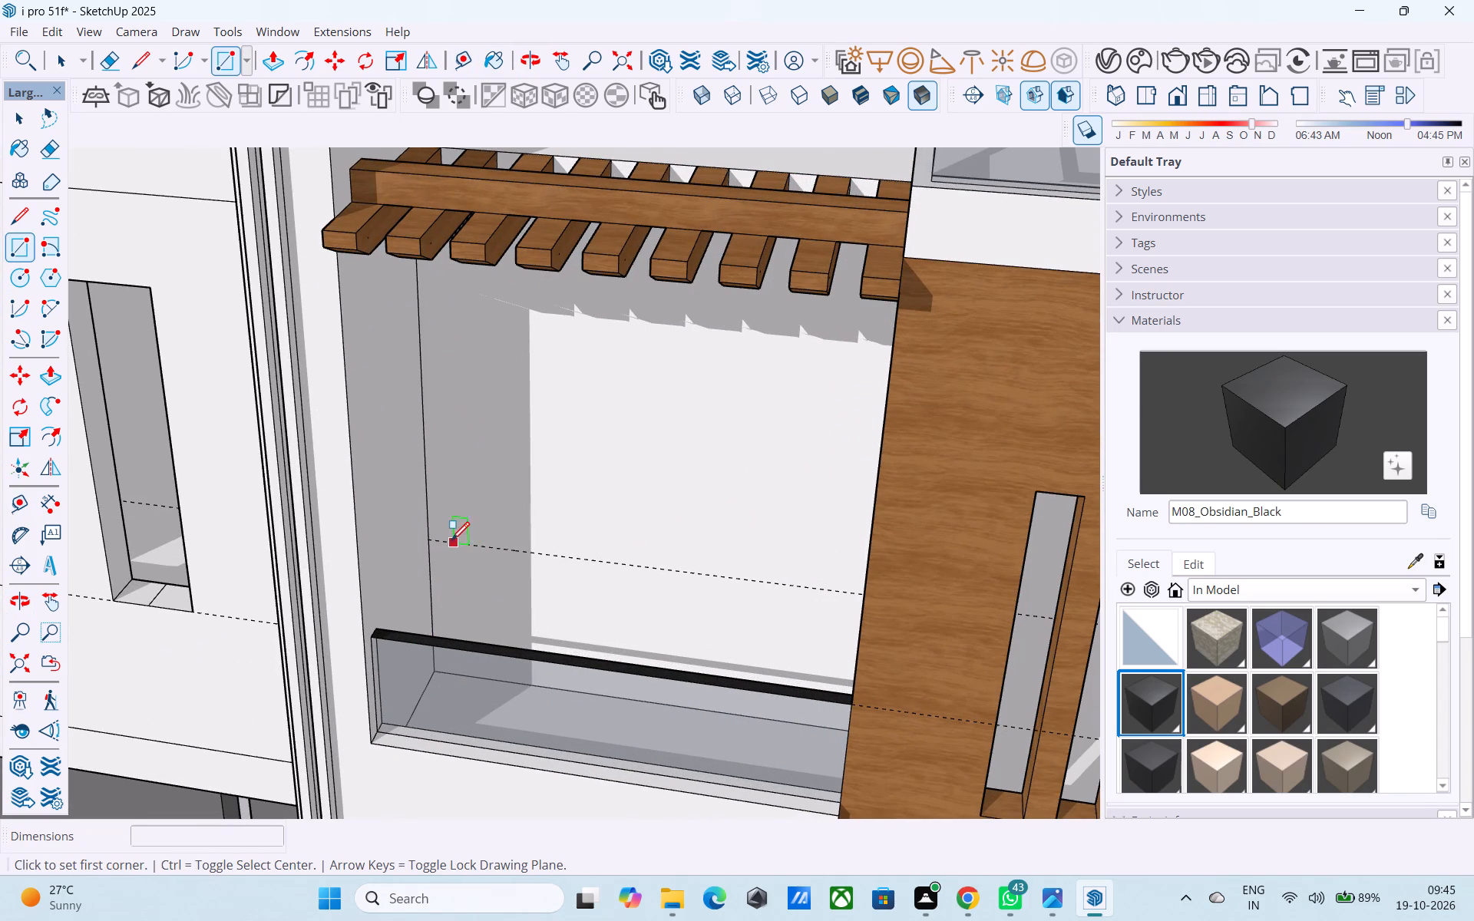
click(451, 540)
text(4',4')
key(Return)
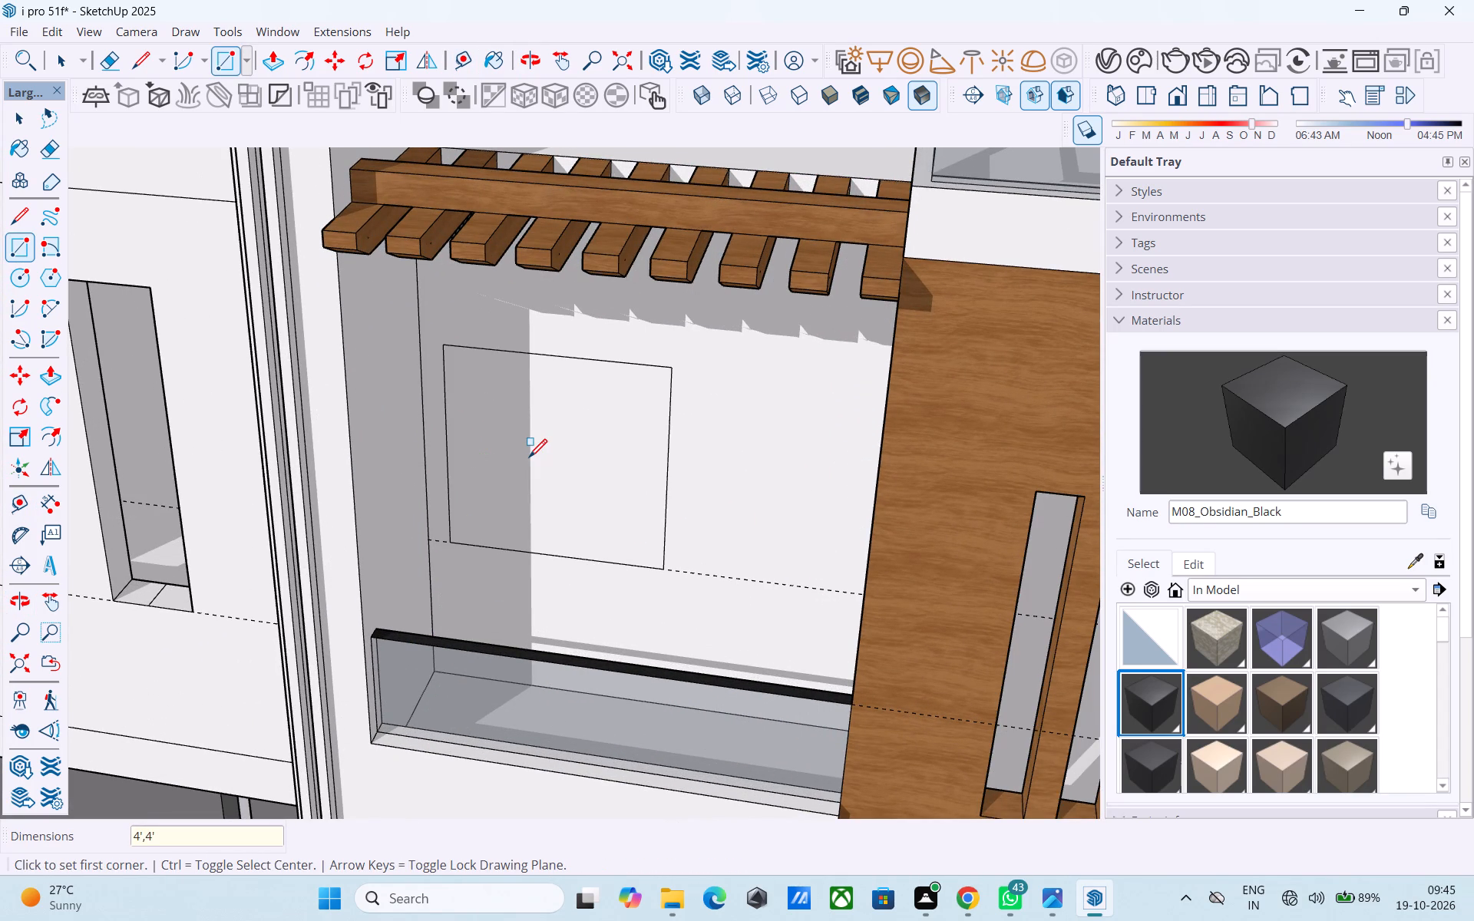
text(3',)
text(3')
key(Return)
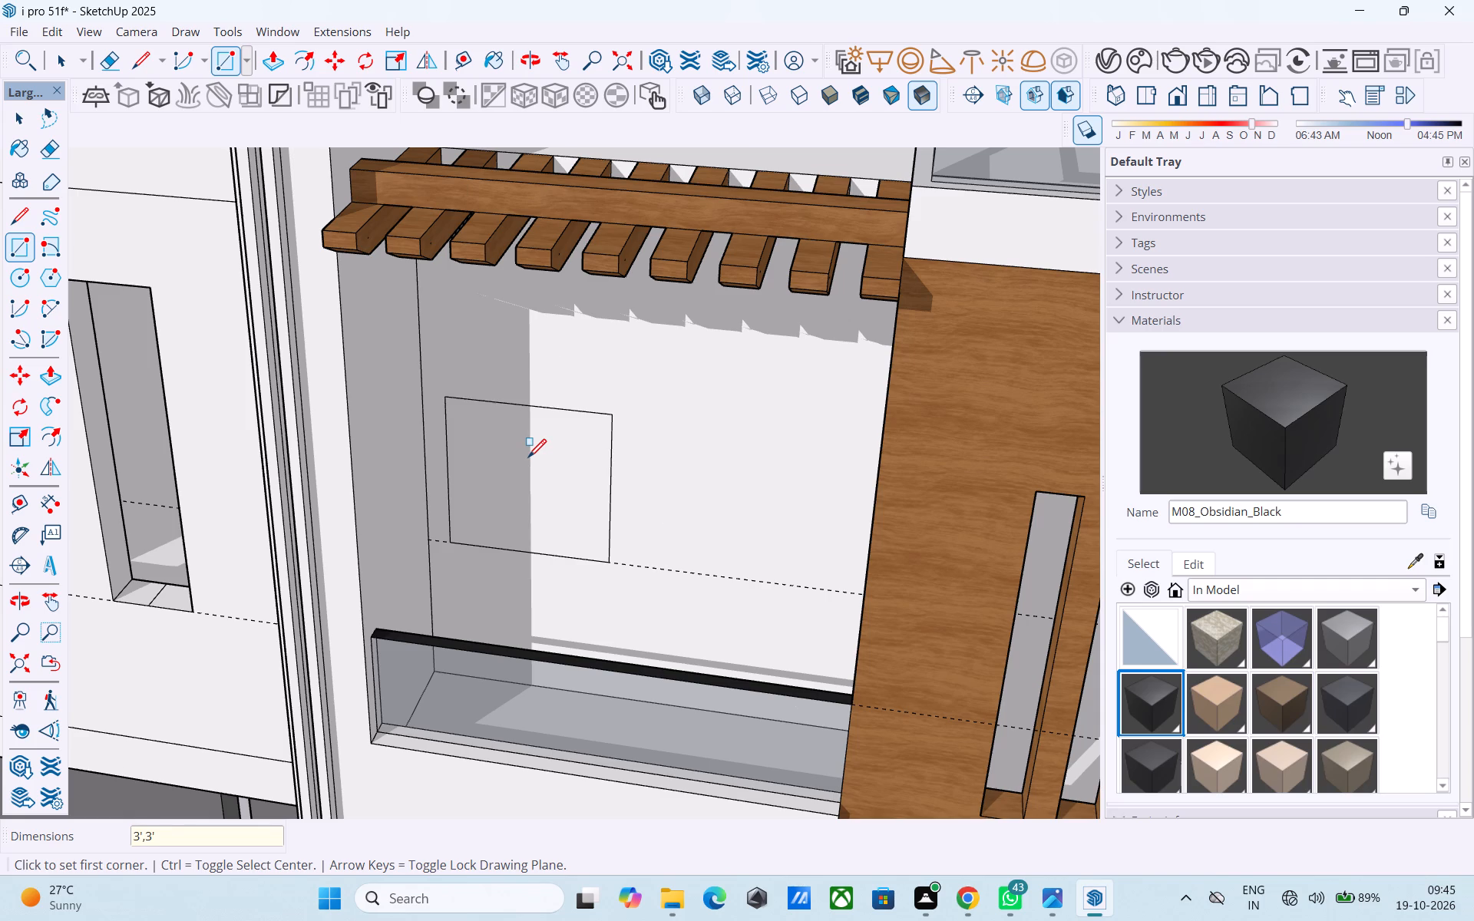
Offset the window rectangle's outline 2" inward to form a frame.
key(space)
click(528, 458)
key(f)
click(529, 457)
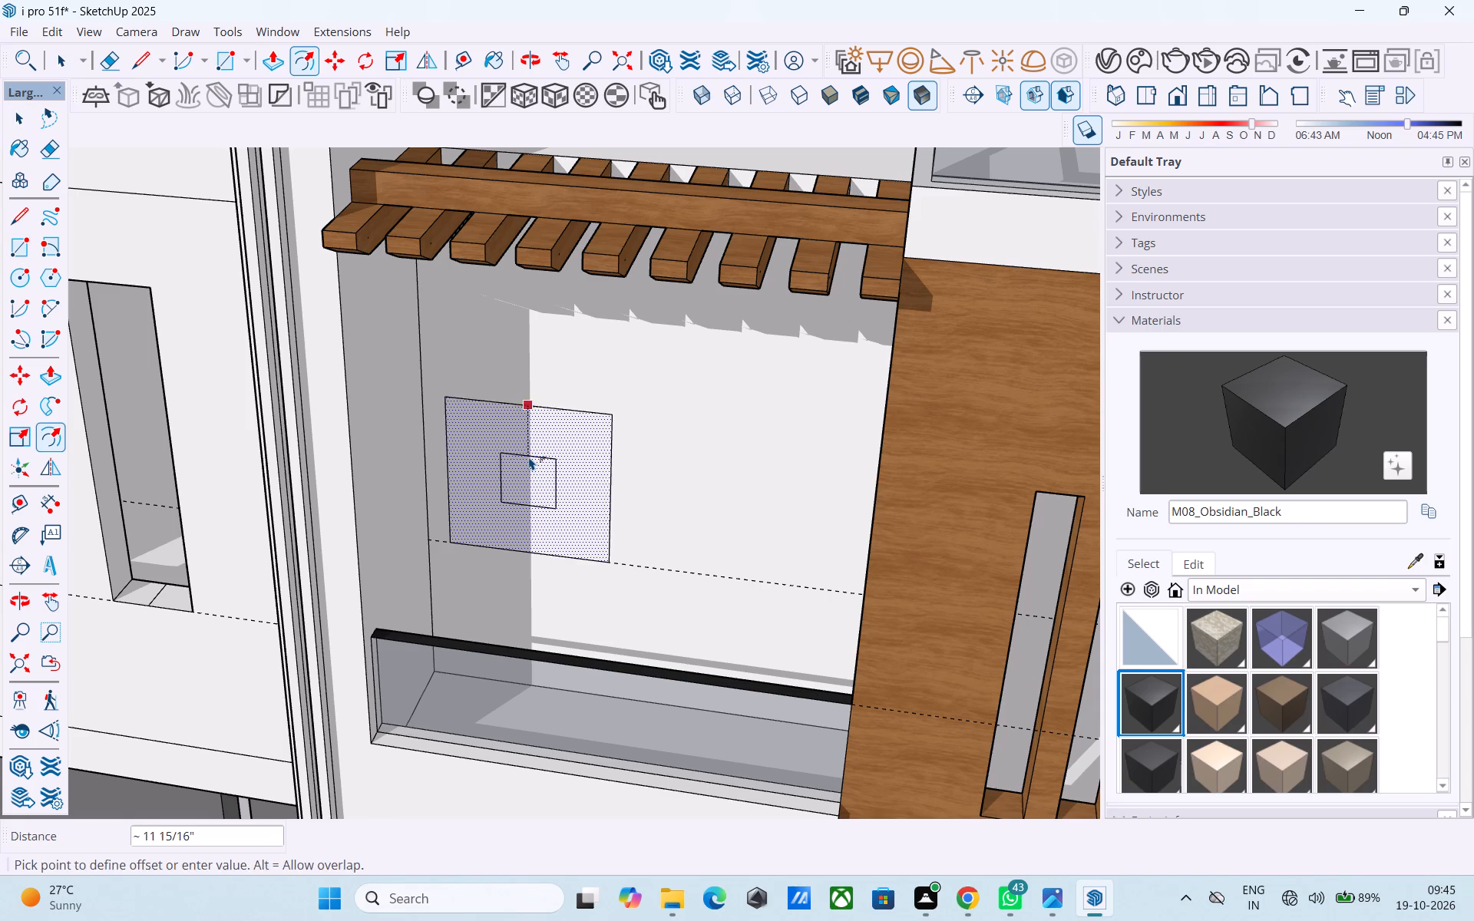
text(2")
key(Return)
key(space)
Place a vertical guide on the balcony's back wall, 6" from its corner beside the wood-clad block.
scroll(346, 447, down, 5)
middle_drag(674, 589, 768, 569)
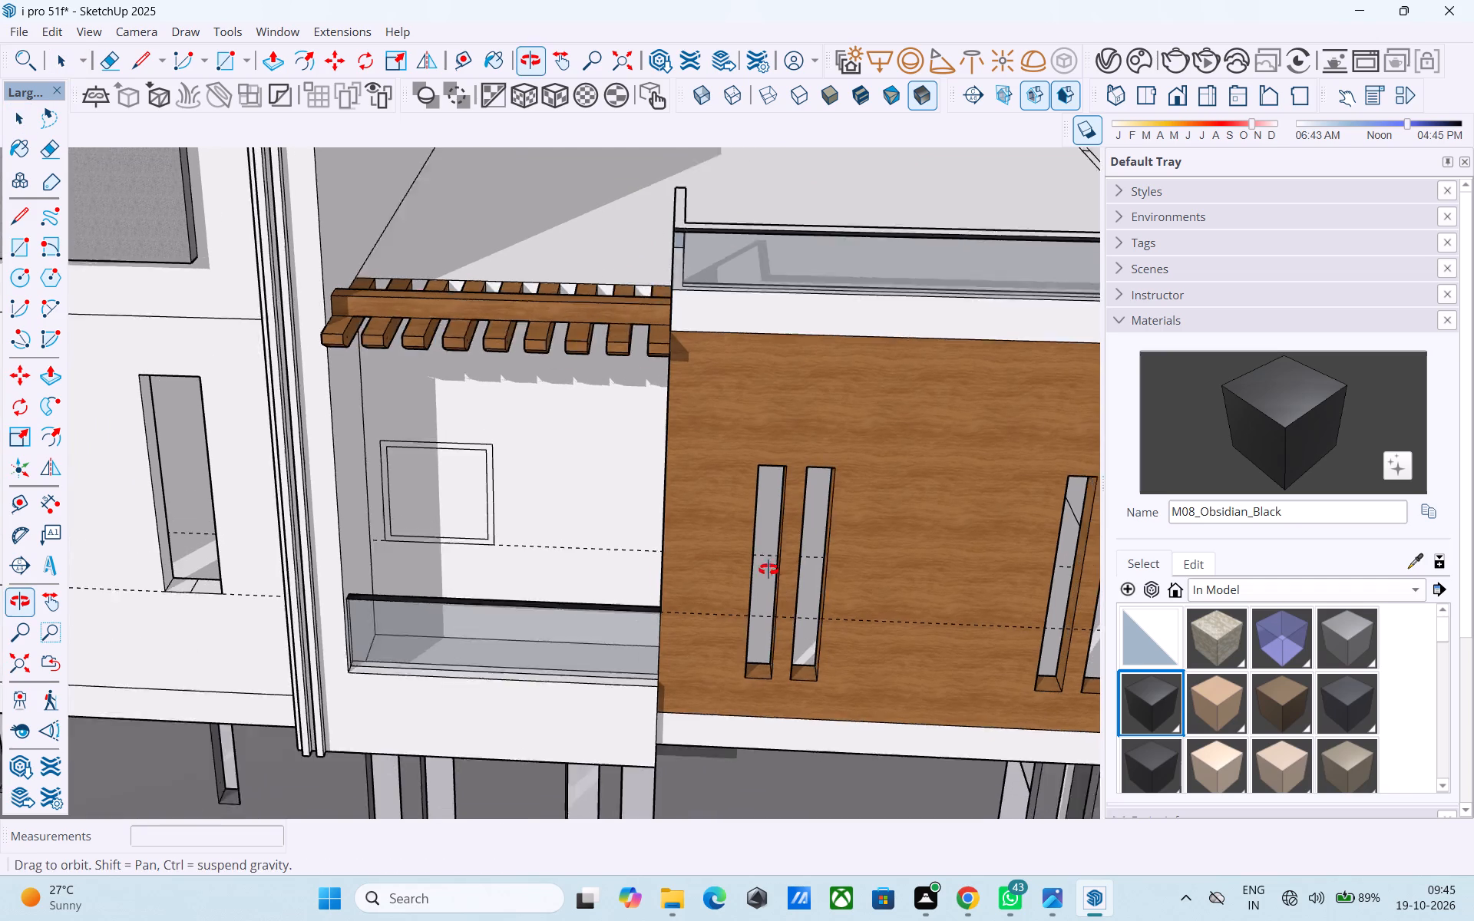
middle_drag(768, 569, 782, 569)
middle_drag(669, 464, 749, 490)
scroll(650, 444, up, 2)
middle_drag(570, 530, 580, 664)
scroll(607, 622, up, 3)
key(t)
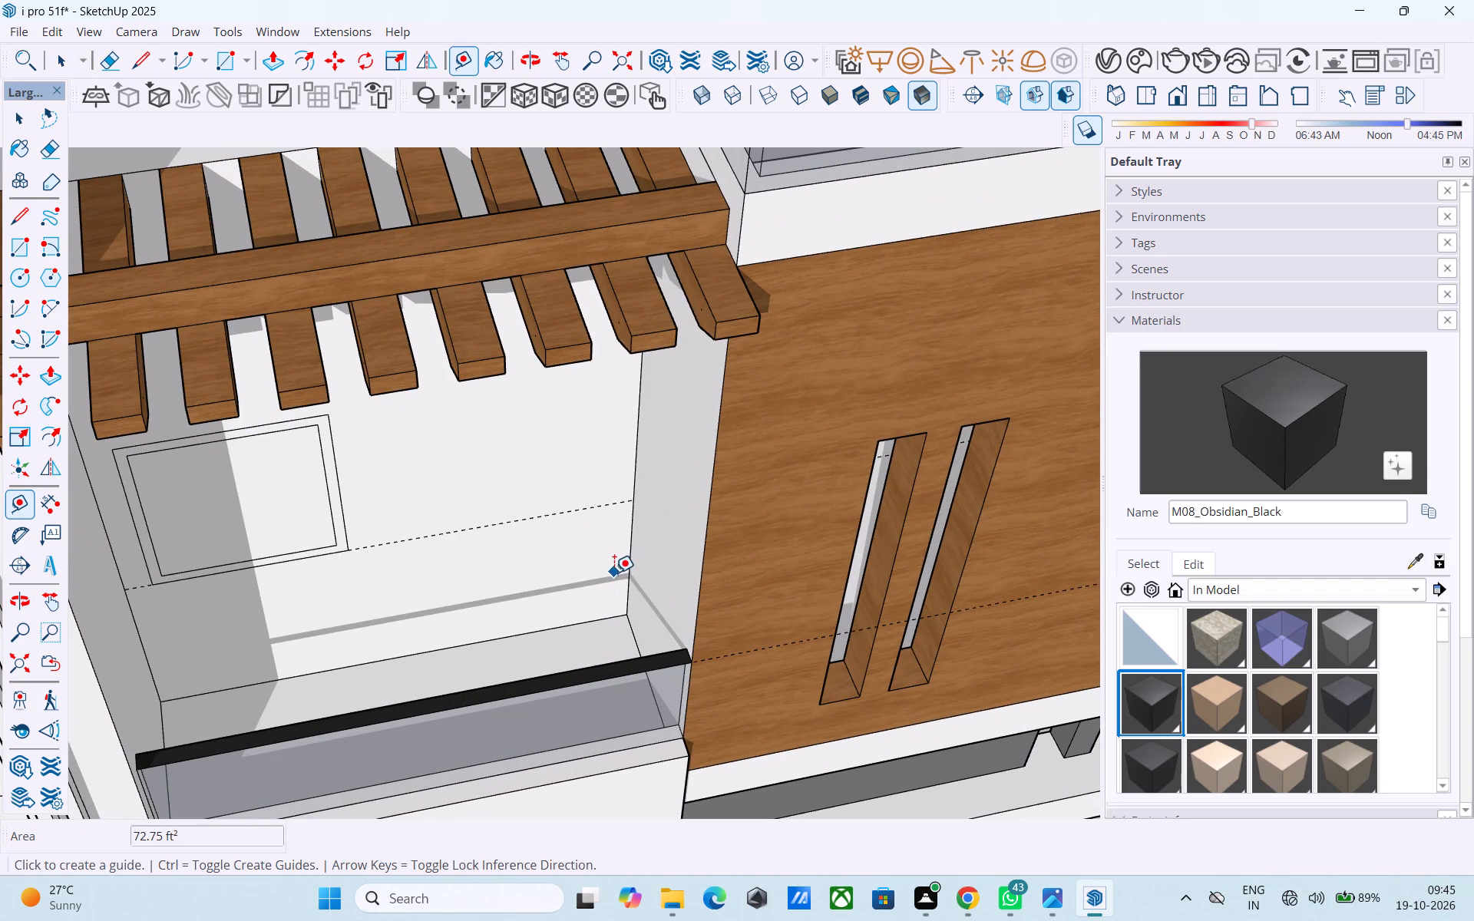
click(628, 561)
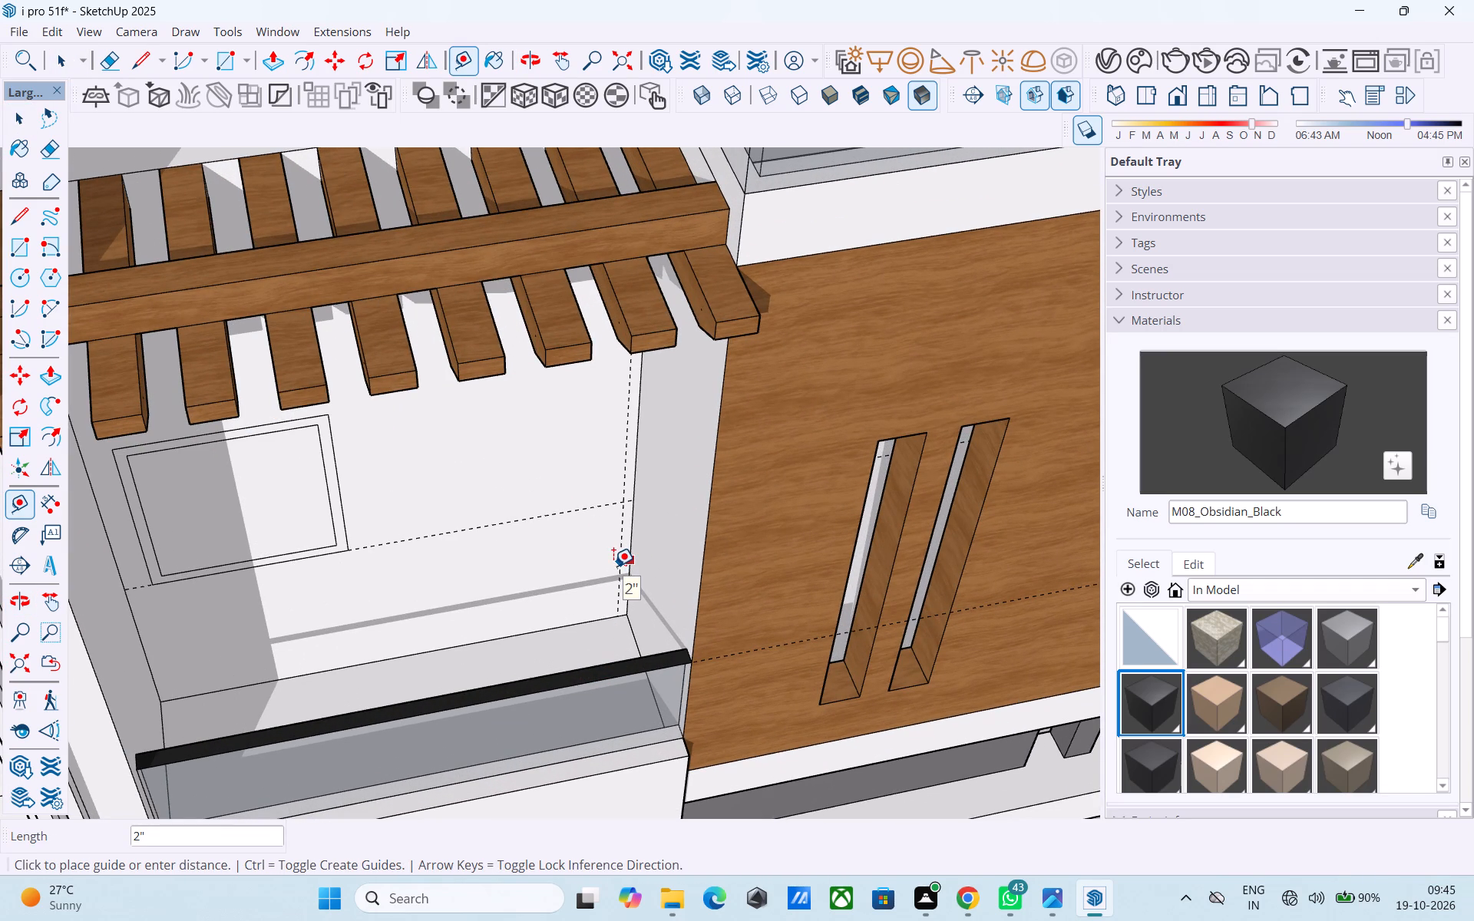
text(6")
key(Return)
key(space)
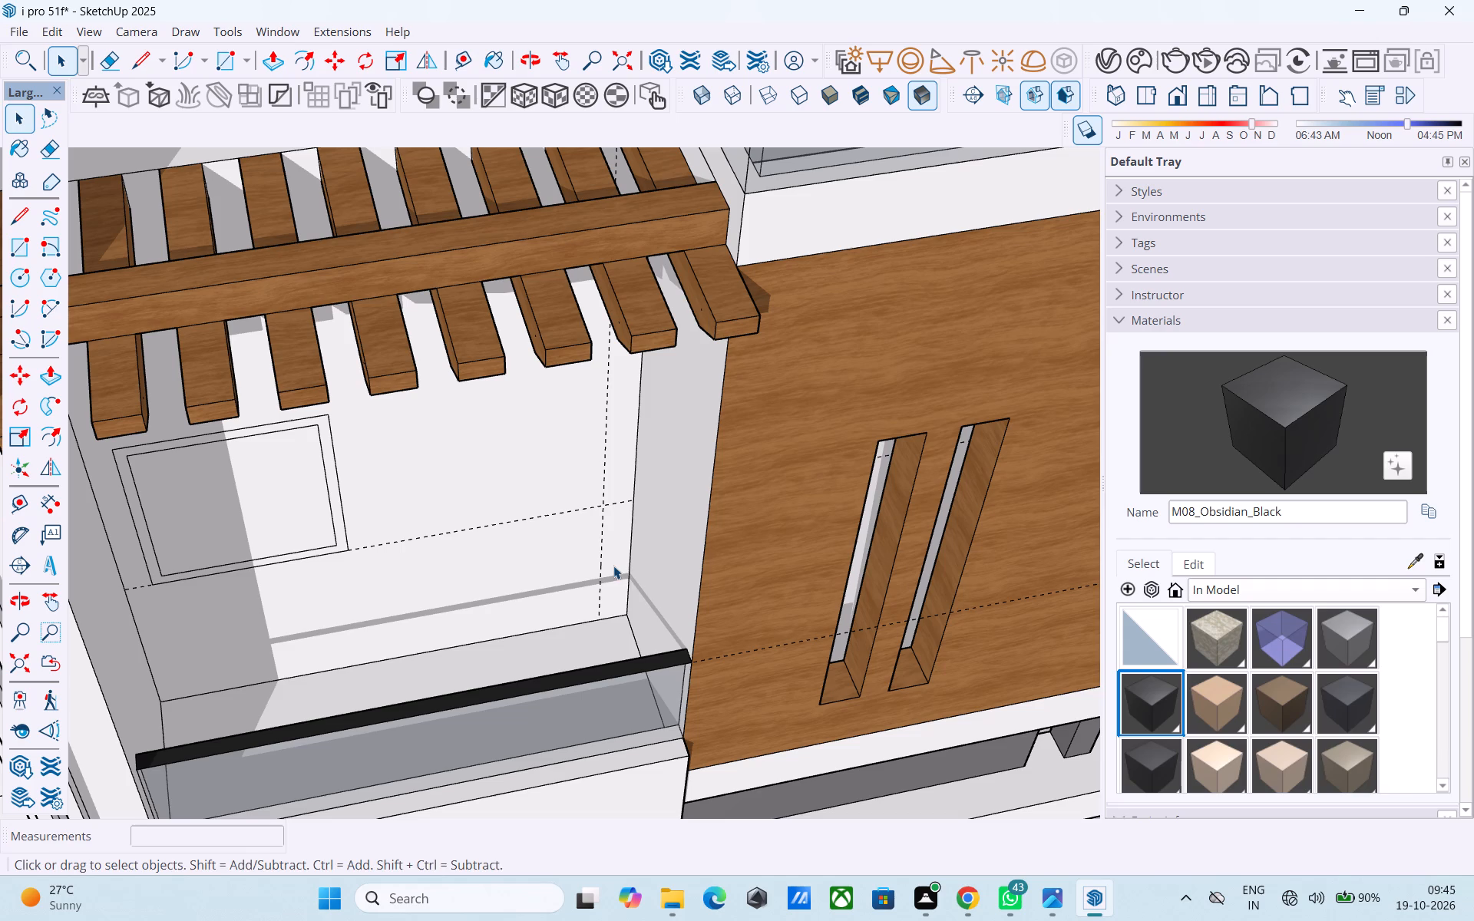
Draw a door rectangle 3' wide and 7' high on the back wall, starting where the 6" guide meets the floor.
key(r)
key(r)
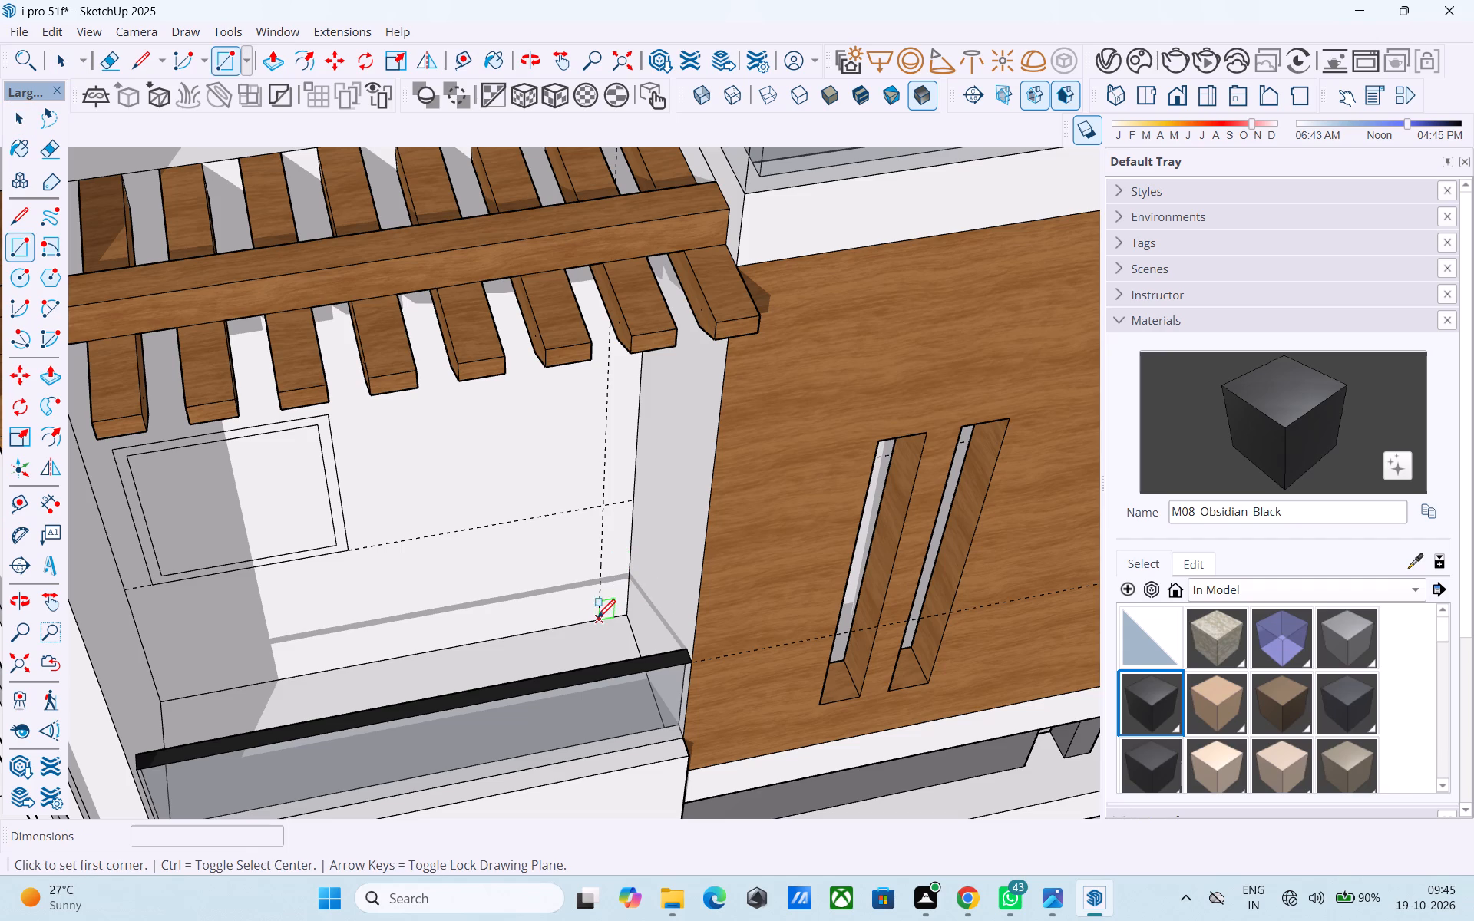
click(597, 618)
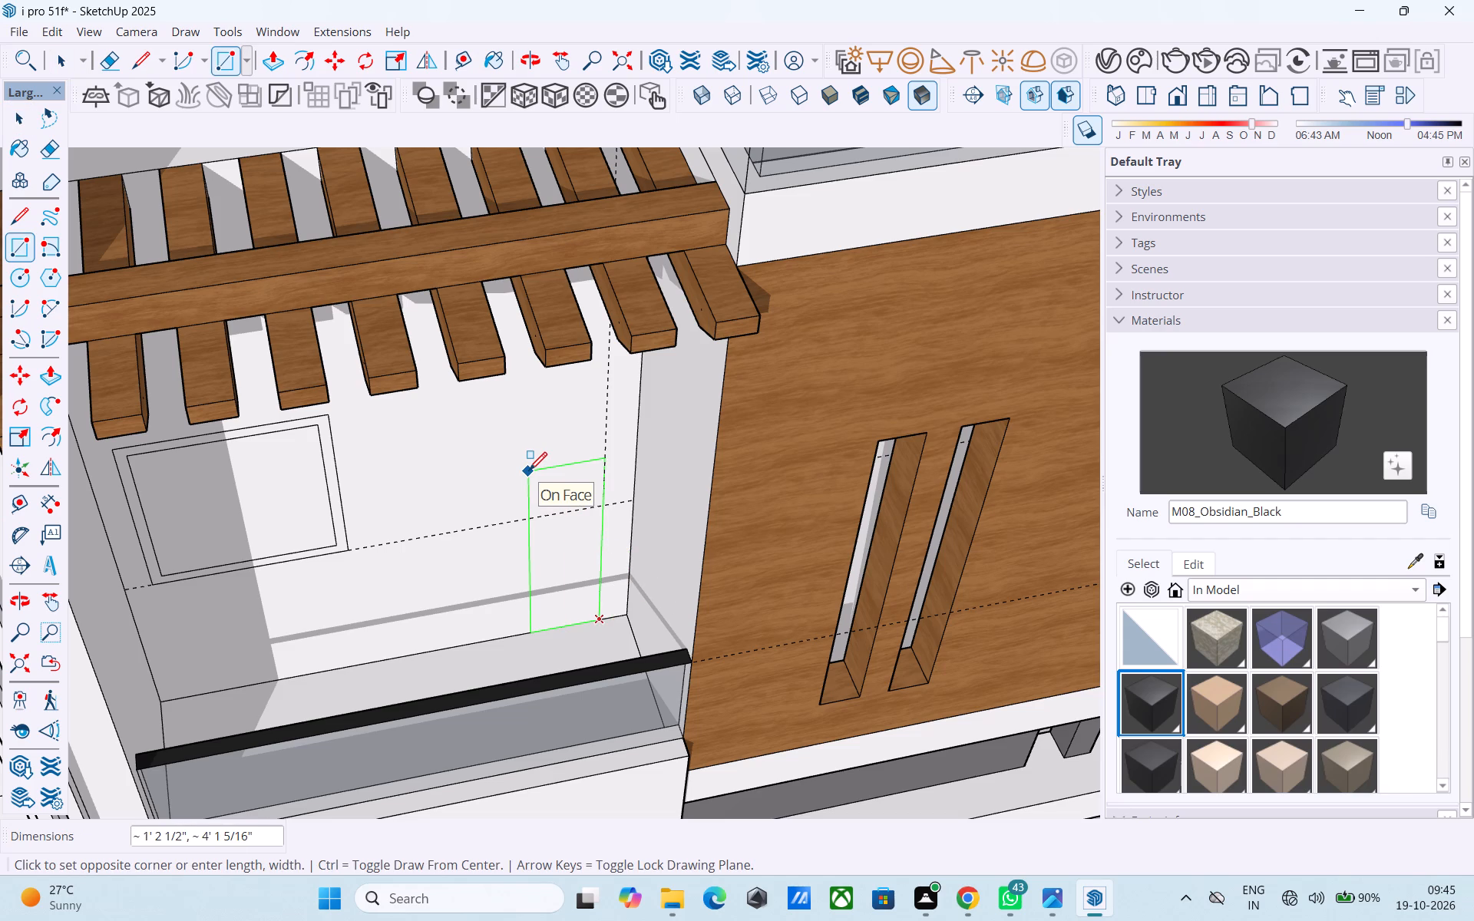
text(7',3')
key(Return)
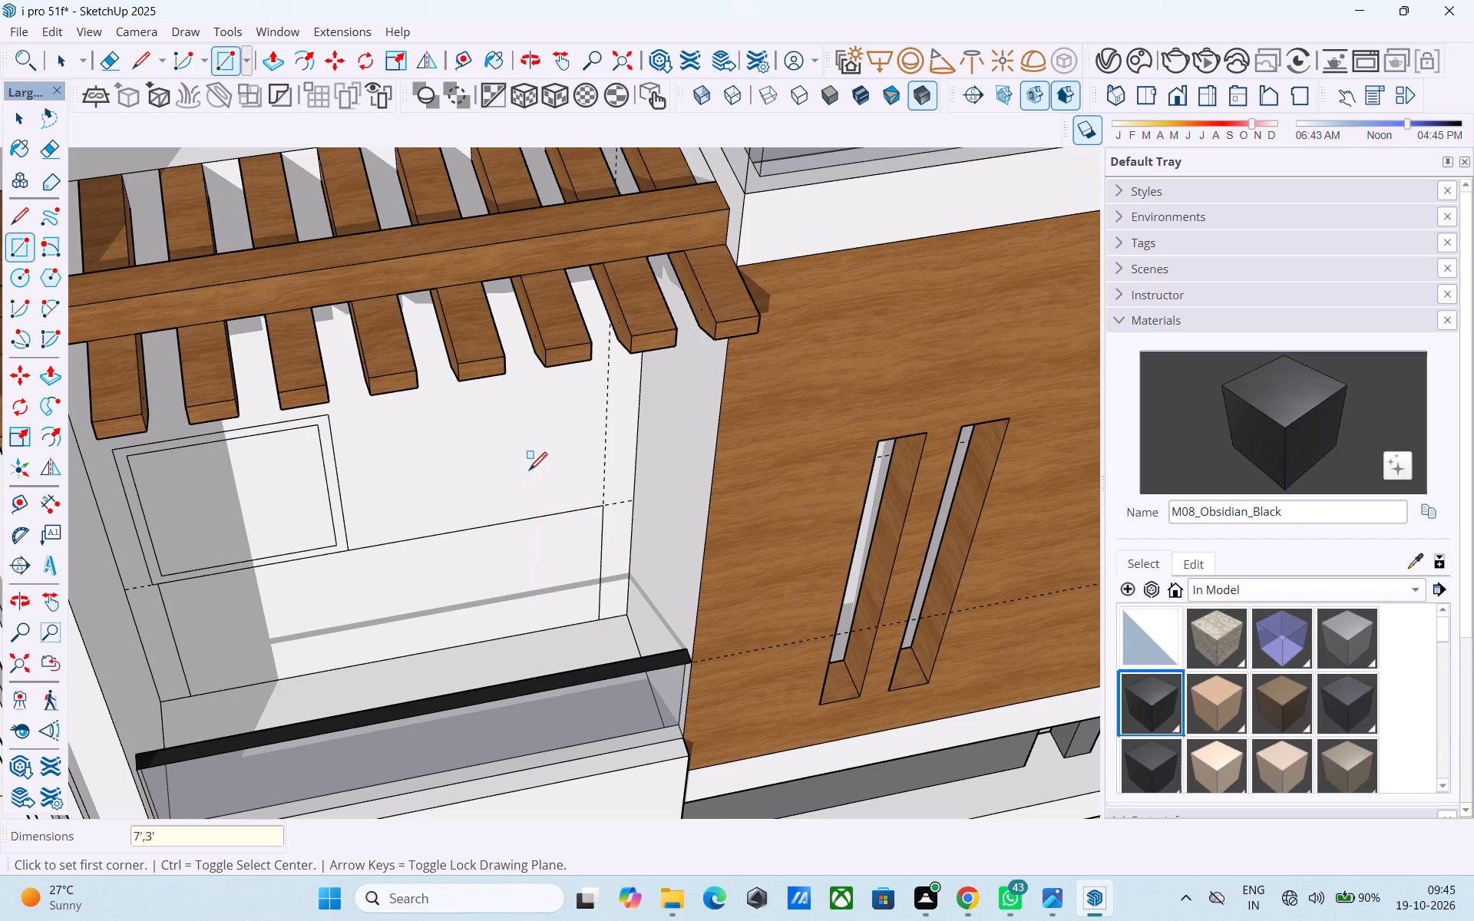
text(3',7')
key(Return)
Offset the door rectangle's outline 2" inward to form a frame.
key(space)
click(527, 472)
key(f)
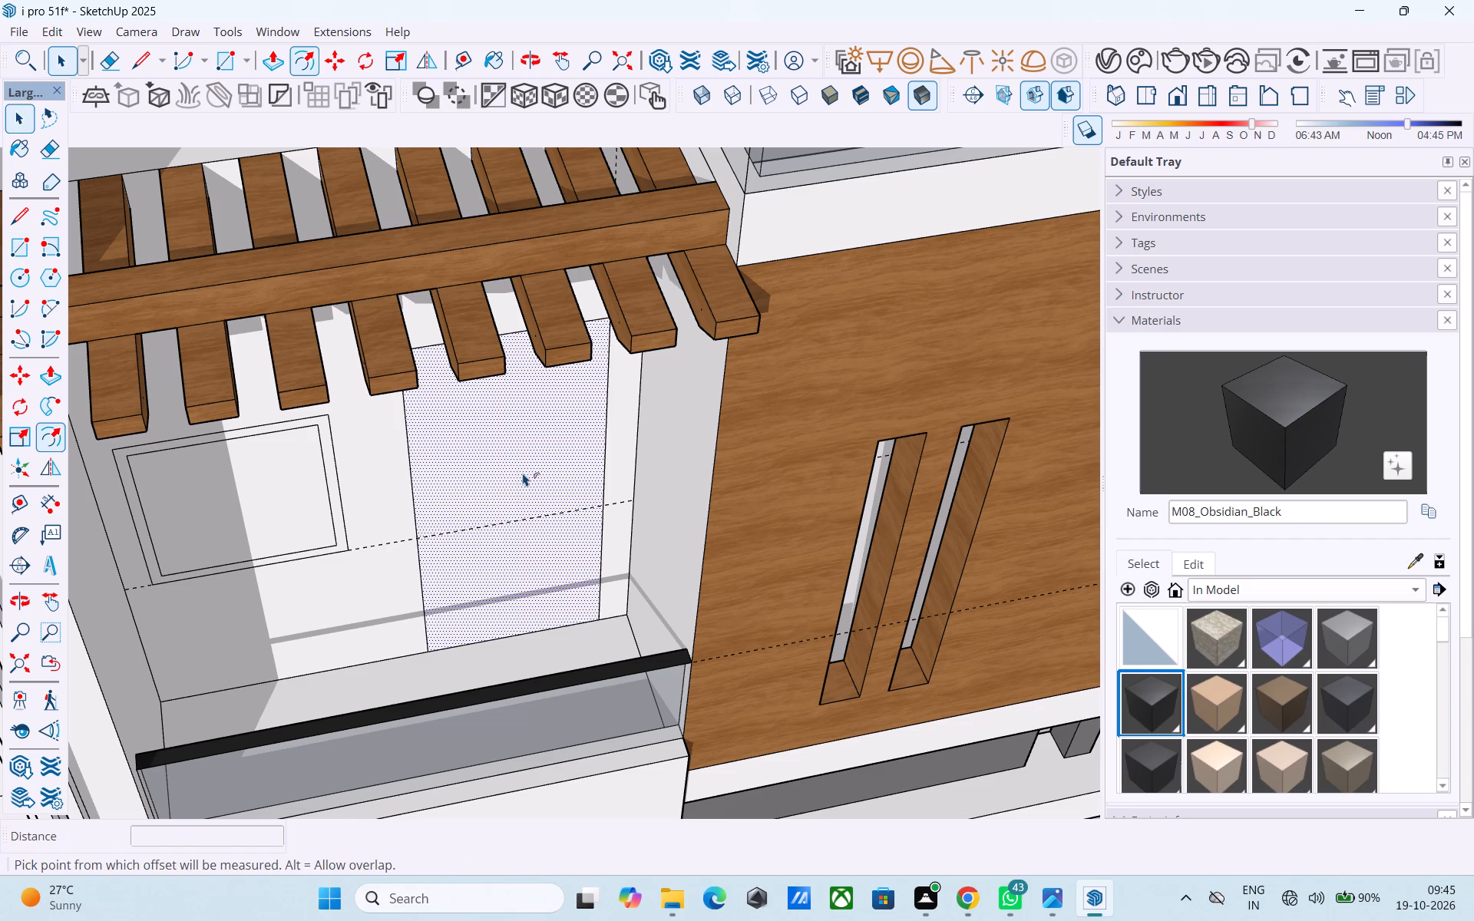
click(523, 473)
key(2)
key(shift+quotedbl)
key(Return)
key(space)
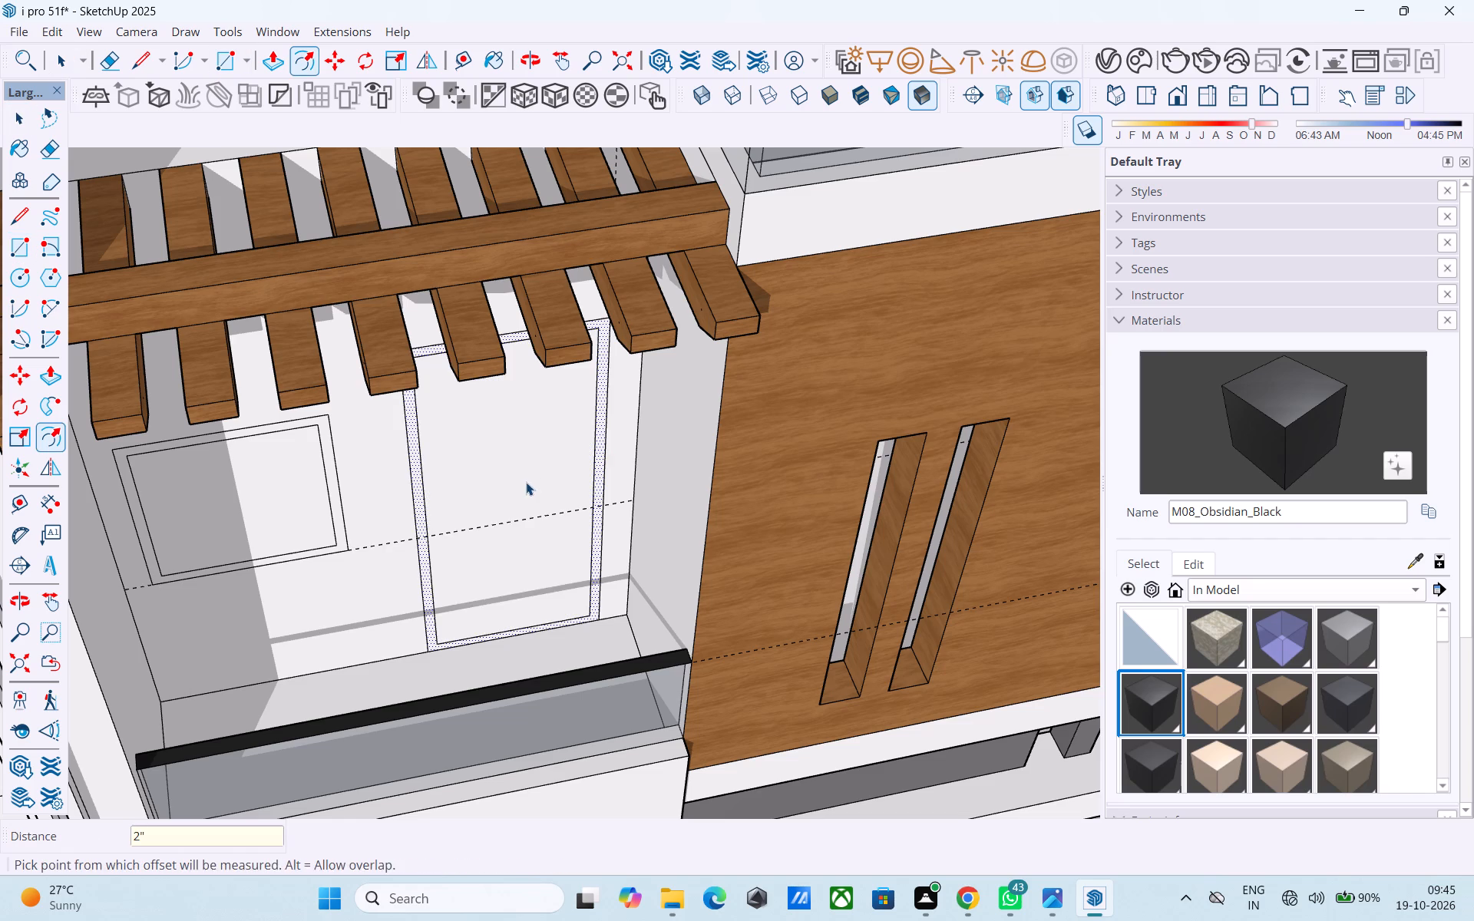
Push the door's inner panel 6" into the wall.
click(526, 480)
key(p)
click(526, 480)
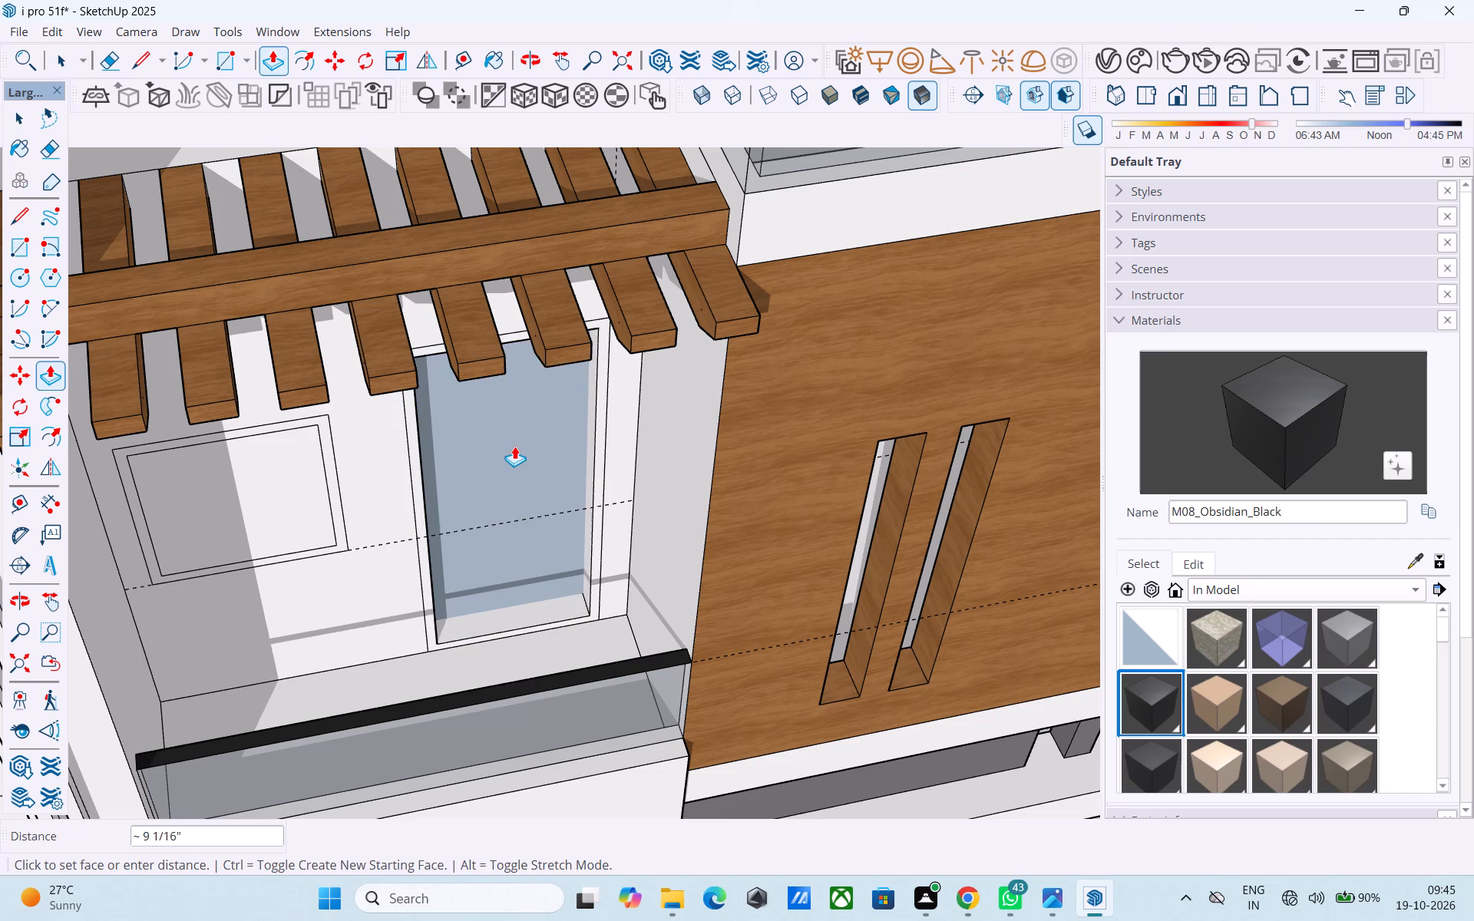
click(516, 408)
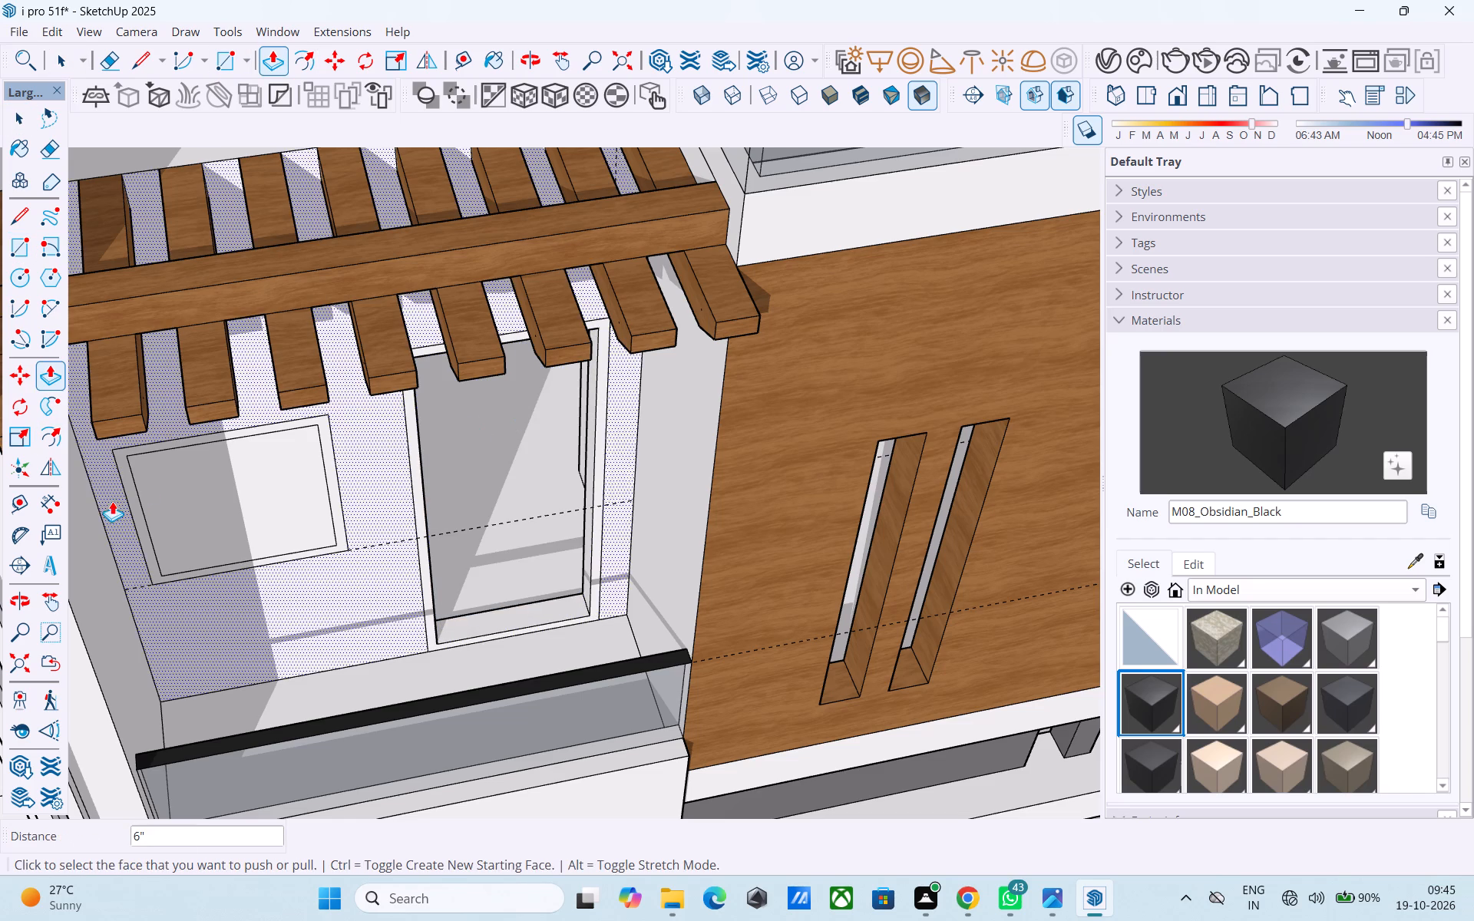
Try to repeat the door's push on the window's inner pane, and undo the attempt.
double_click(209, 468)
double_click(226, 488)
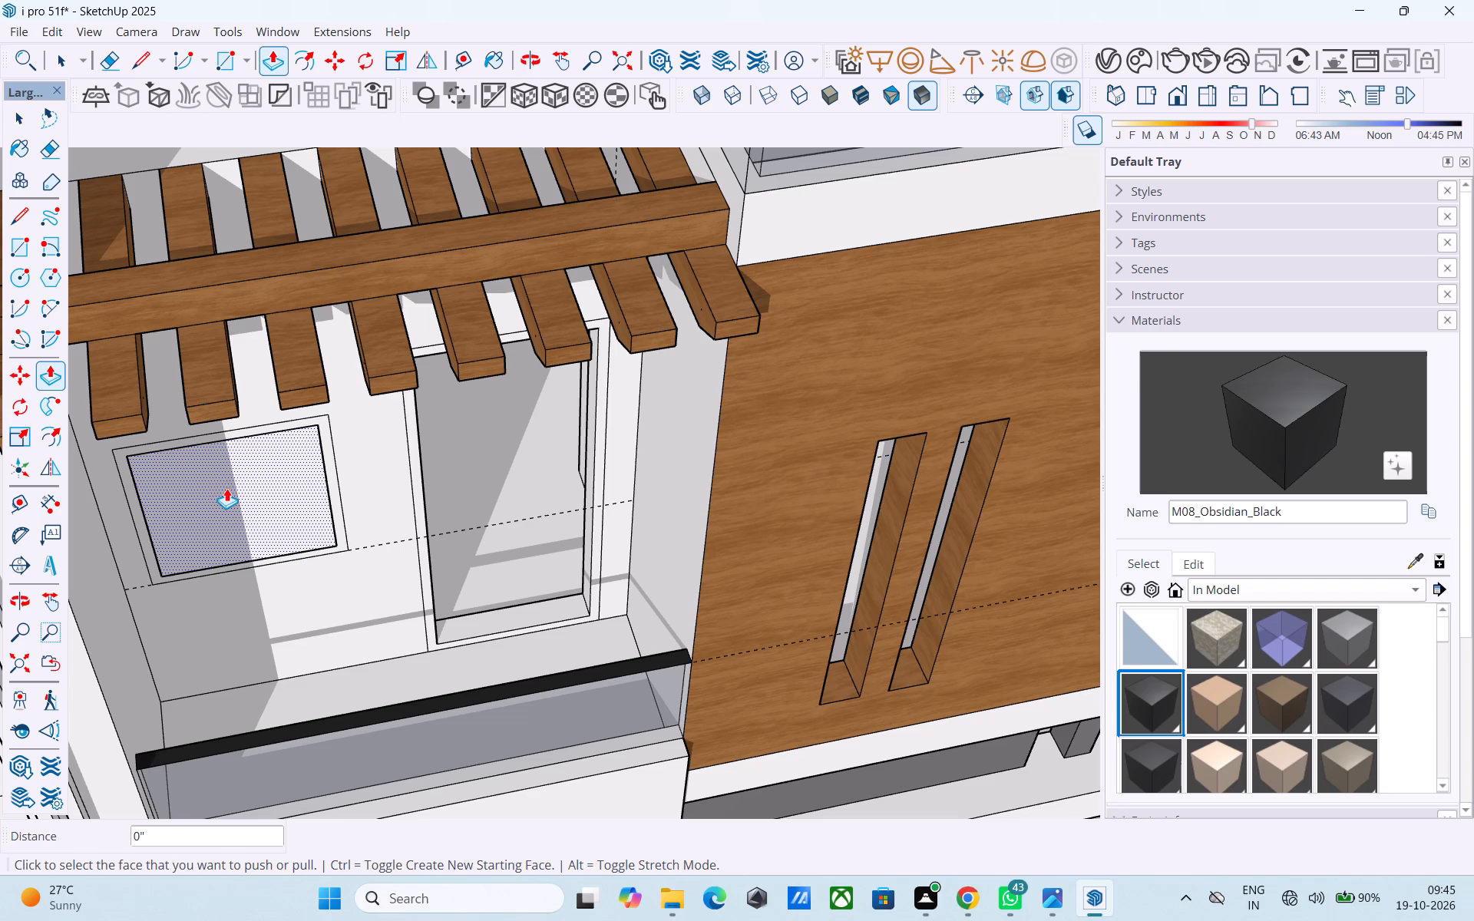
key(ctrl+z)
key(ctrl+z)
Push the window's inner pane about 6 7/8" into the wall, taking the depth from the door opening.
click(226, 488)
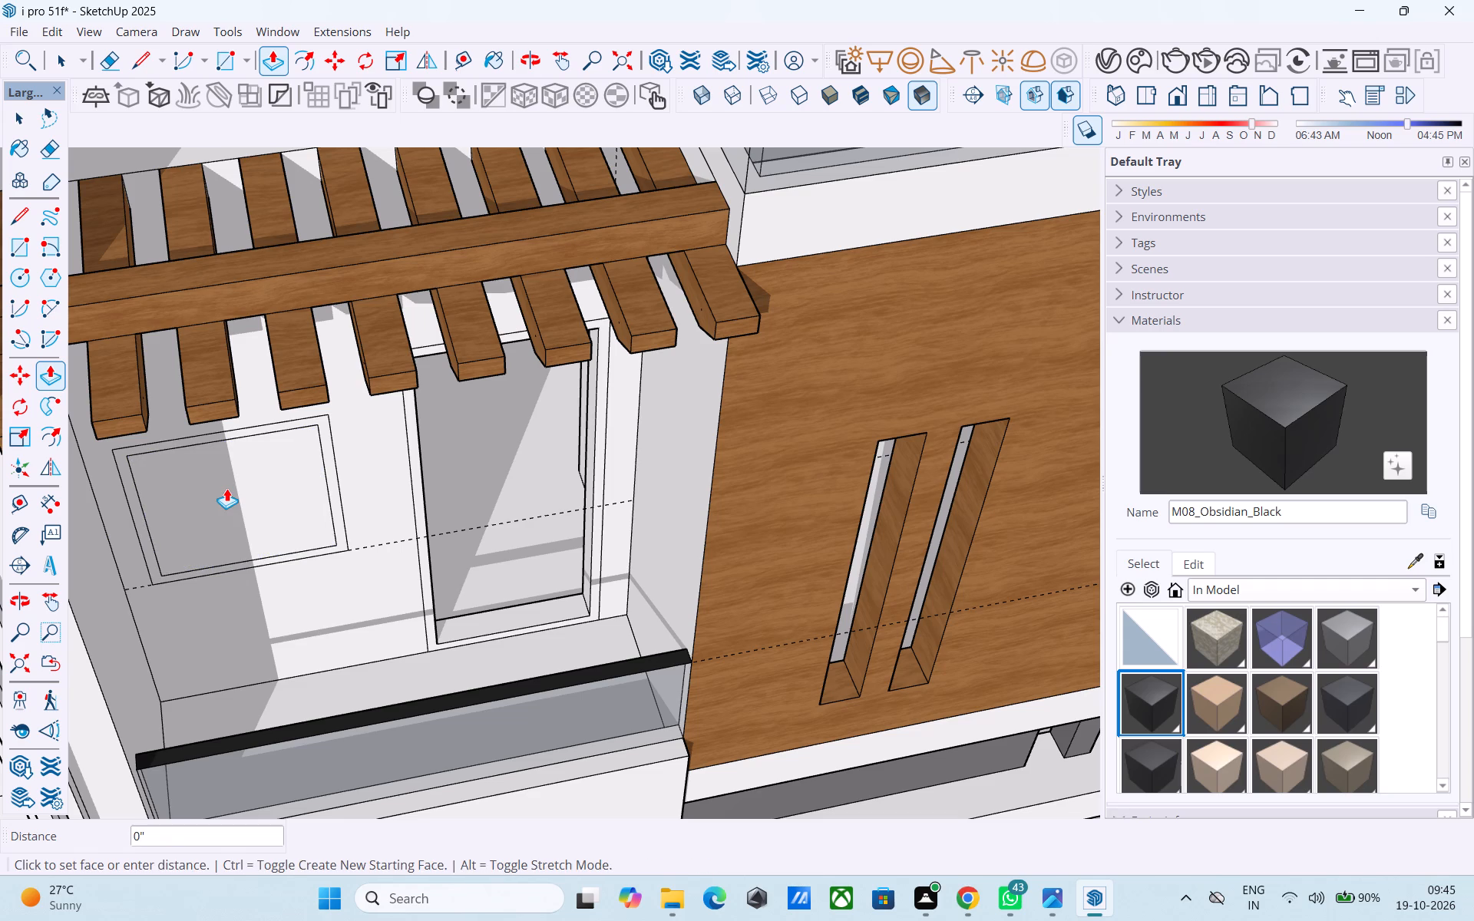
click(232, 490)
click(312, 512)
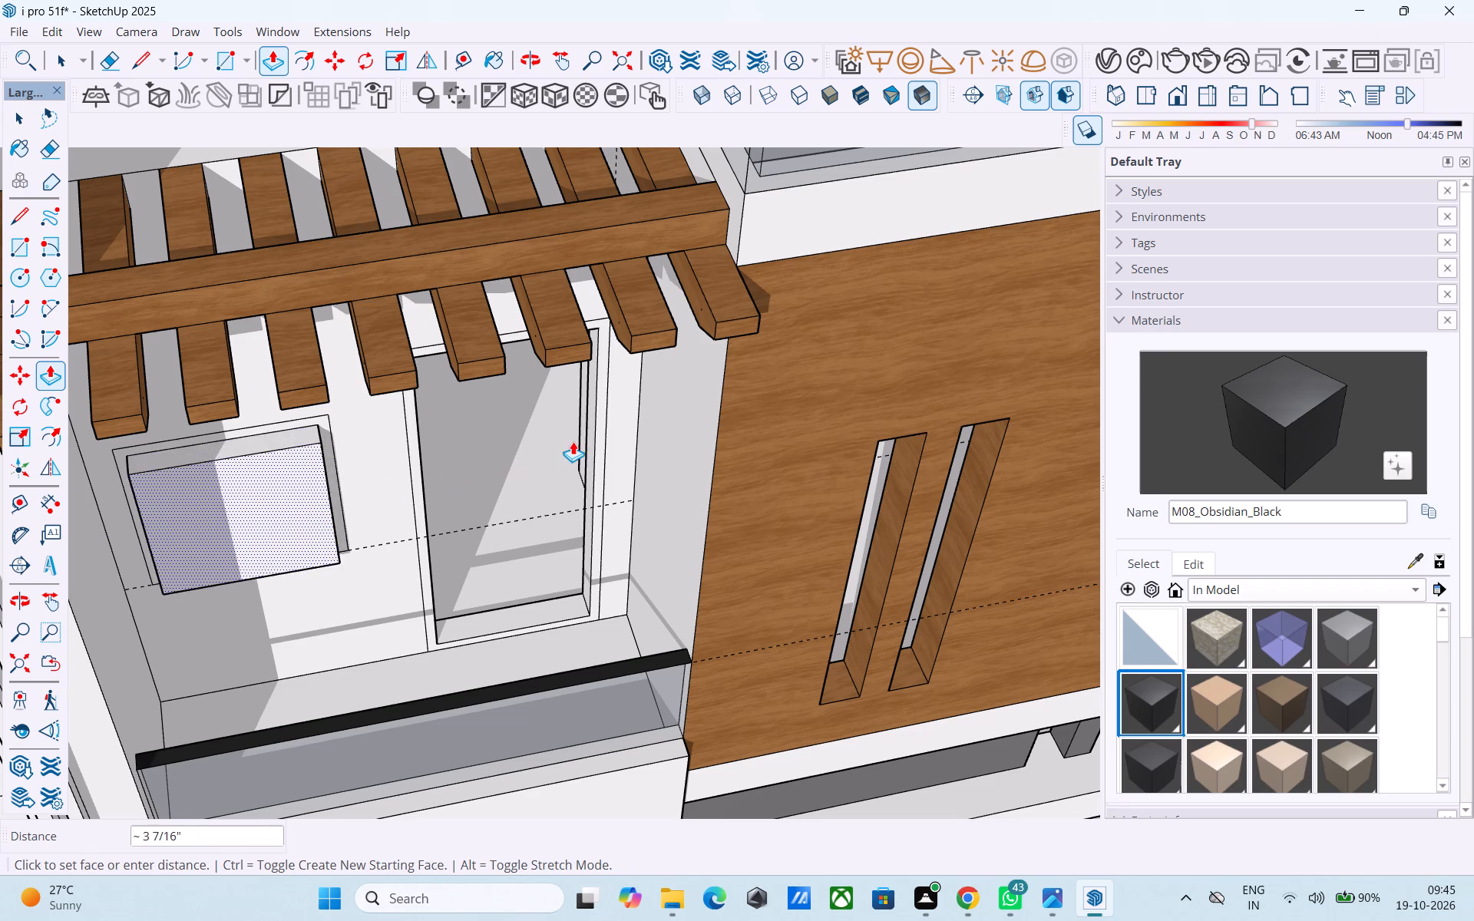
scroll(573, 441, up, 4)
click(593, 443)
Examine the new balcony door and window up close and within the whole facade.
scroll(631, 497, down, 9)
middle_drag(670, 663, 614, 576)
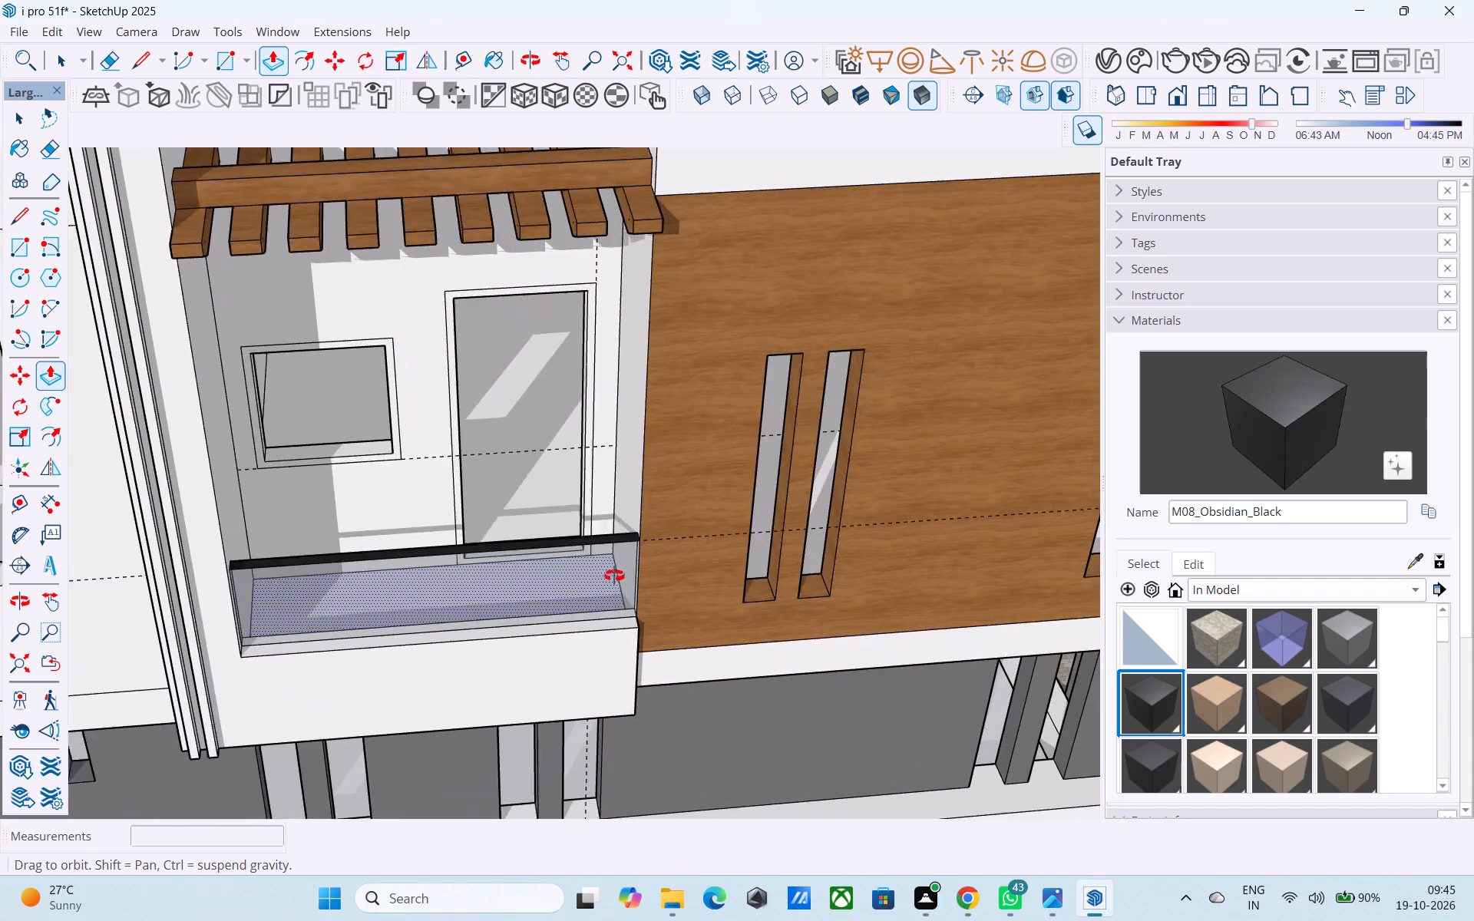
middle_drag(614, 576, 610, 533)
scroll(577, 618, down, 10)
middle_drag(621, 652, 427, 581)
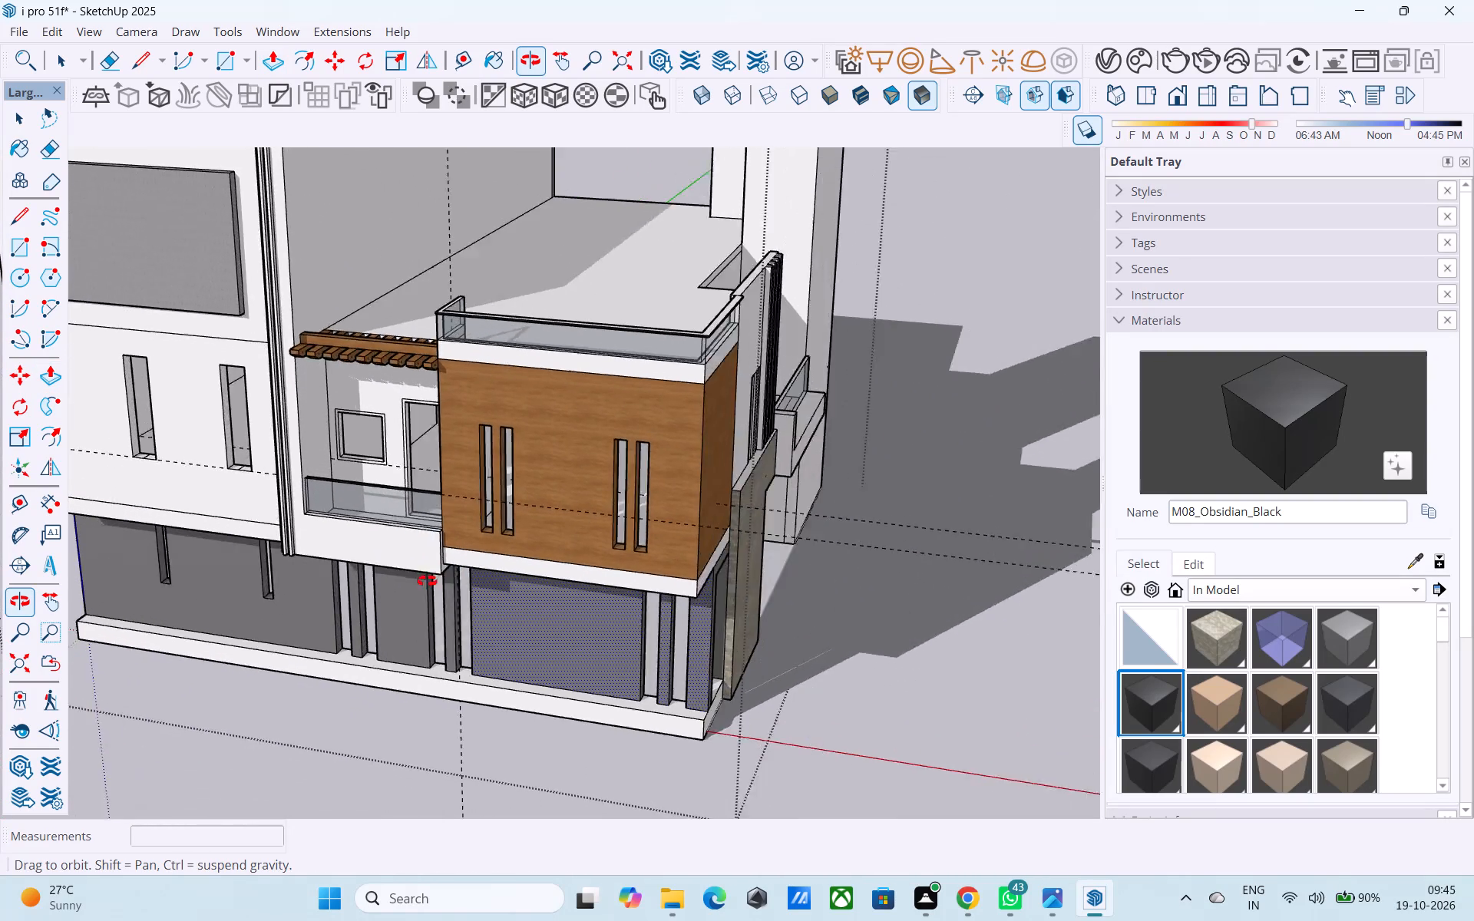
middle_drag(427, 581, 767, 512)
middle_drag(725, 503, 737, 566)
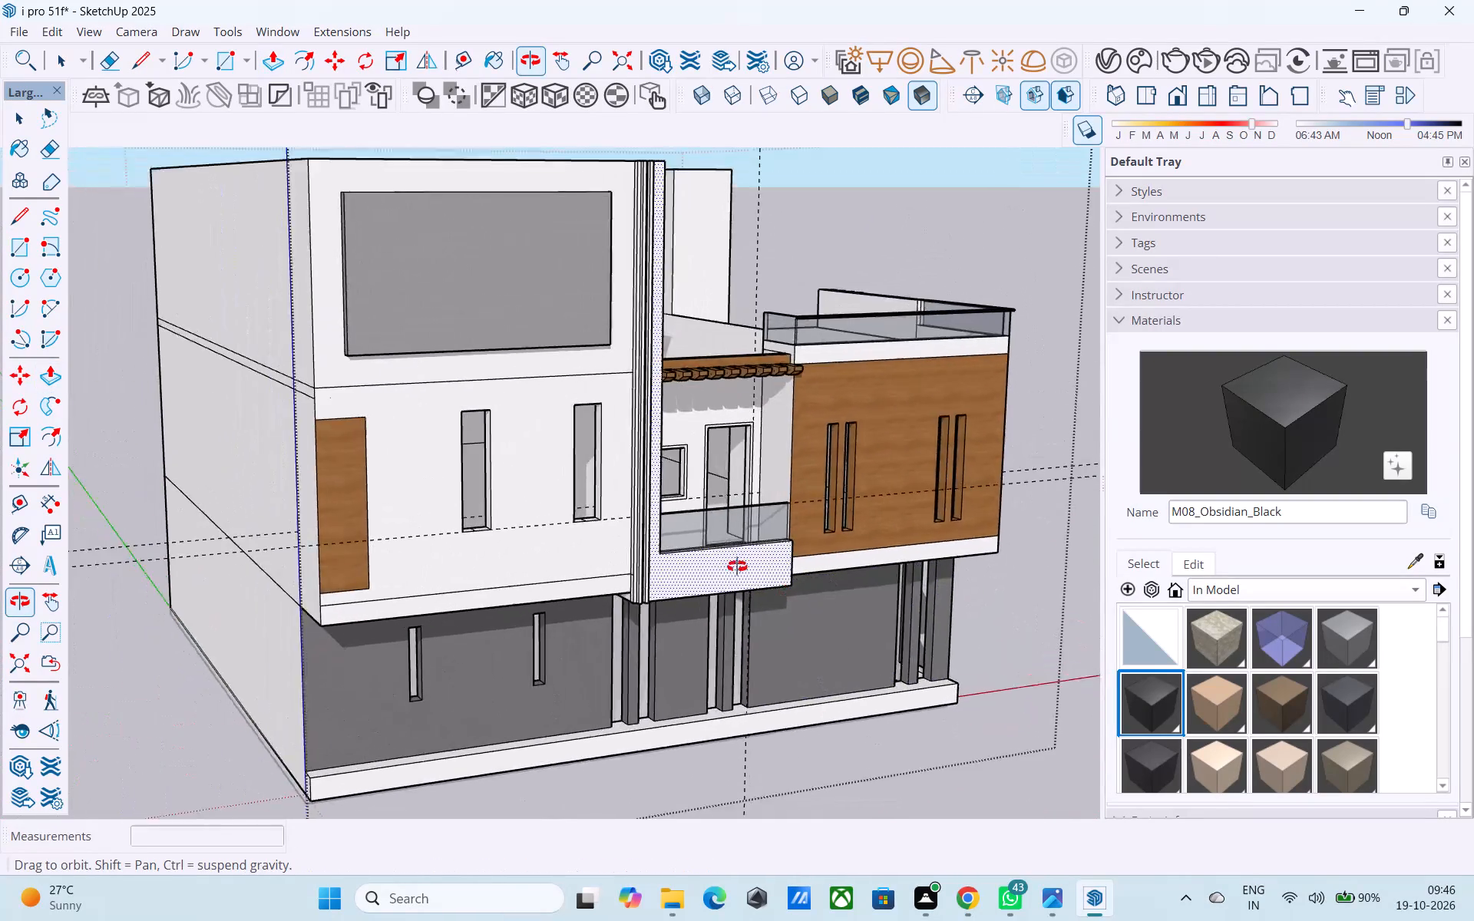
middle_drag(737, 566, 547, 429)
scroll(818, 624, down, 3)
middle_drag(818, 646, 729, 735)
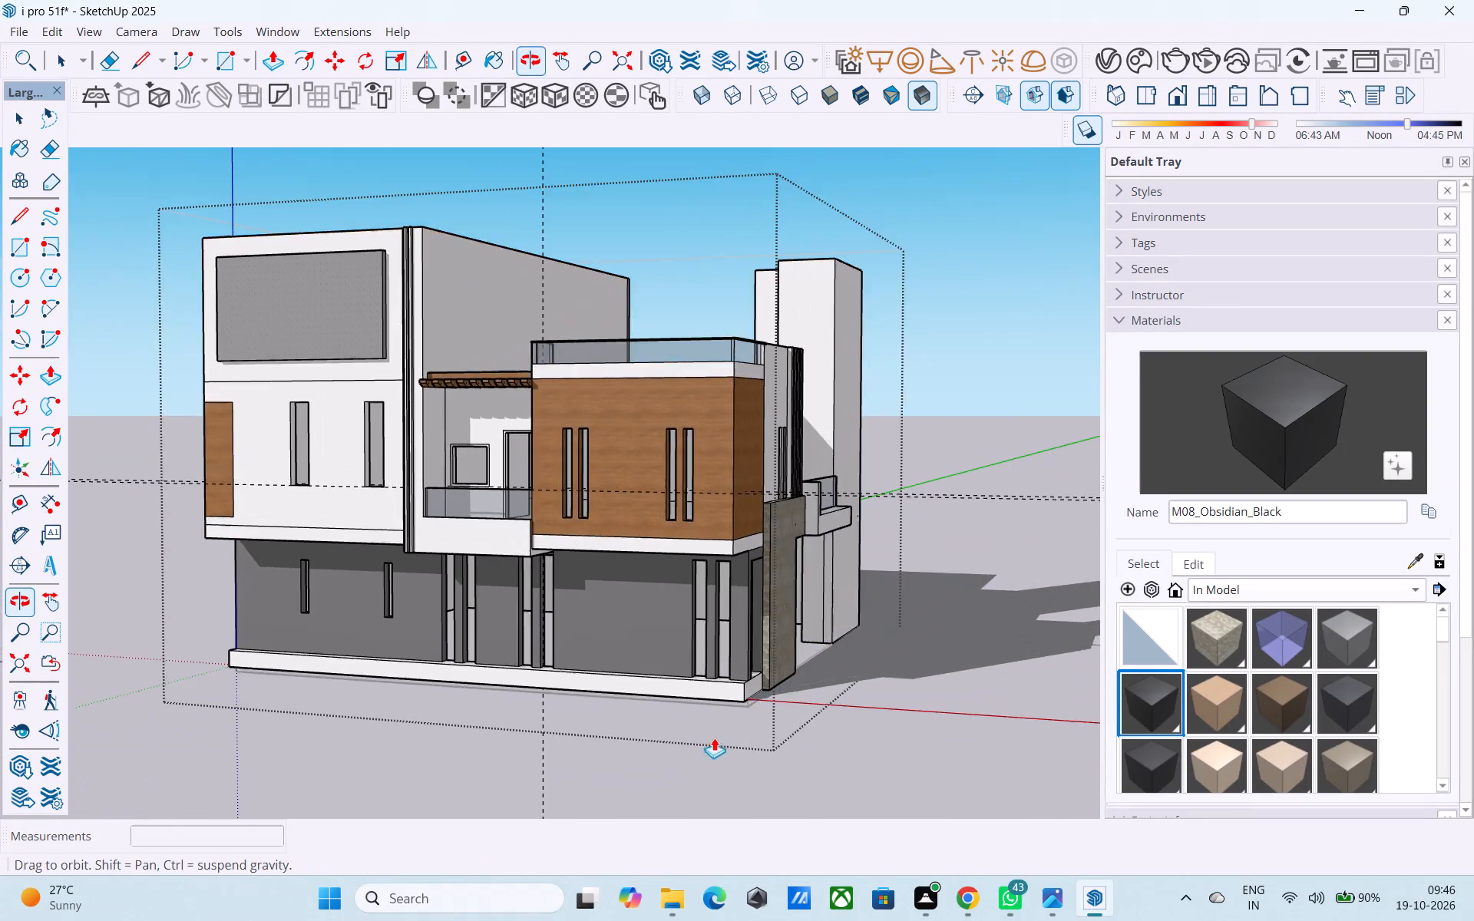
scroll(320, 371, up, 8)
middle_drag(568, 451, 471, 461)
scroll(546, 432, down, 6)
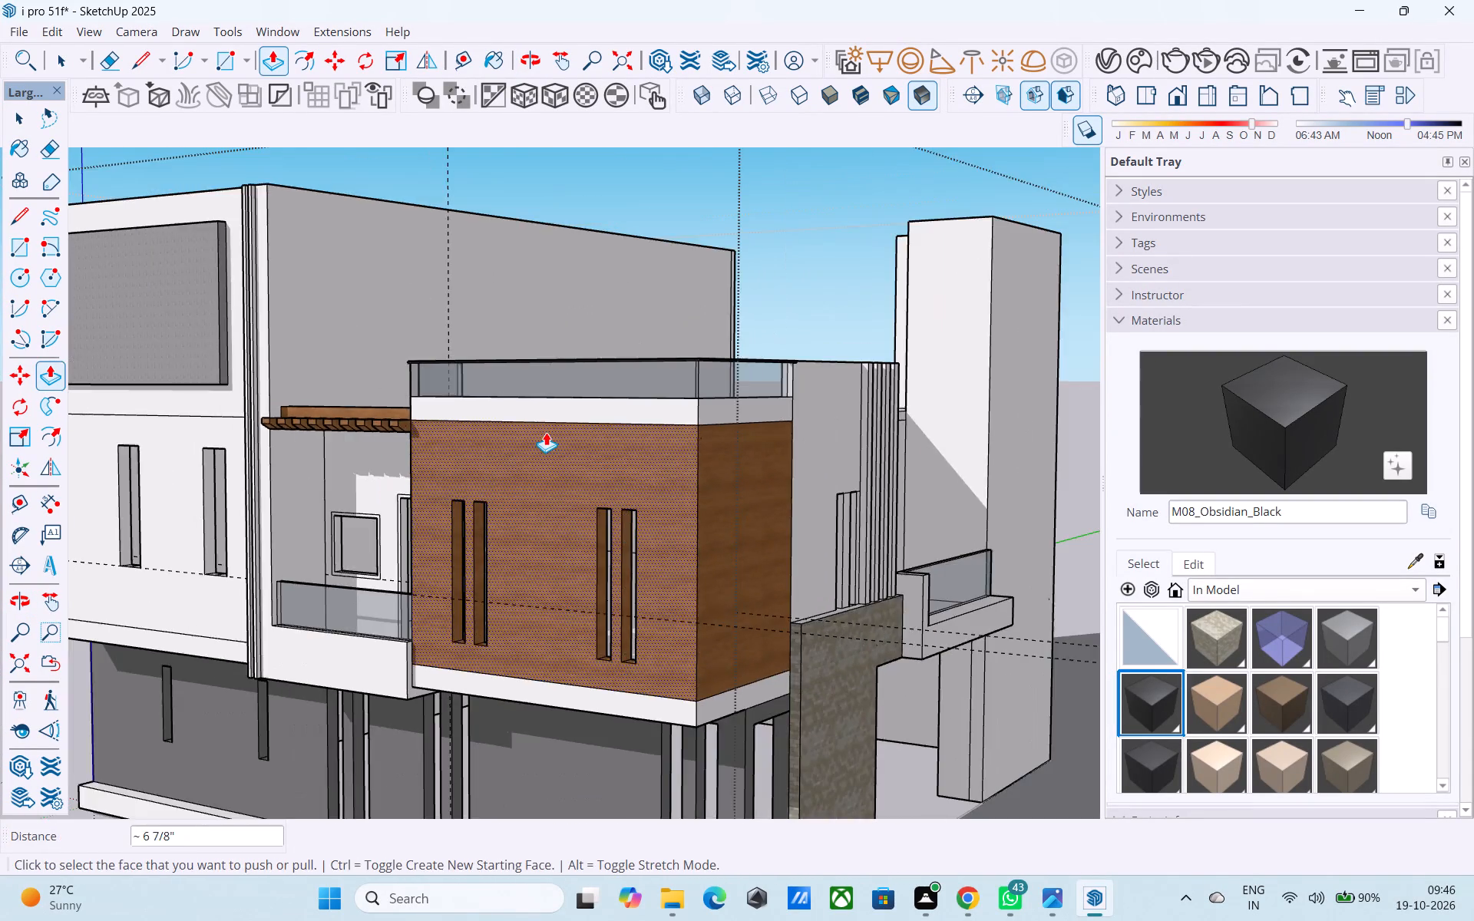
Leave the house group's editing mode and save the model.
key(space)
scroll(546, 432, down, 13)
click(838, 398)
middle_drag(542, 474, 517, 471)
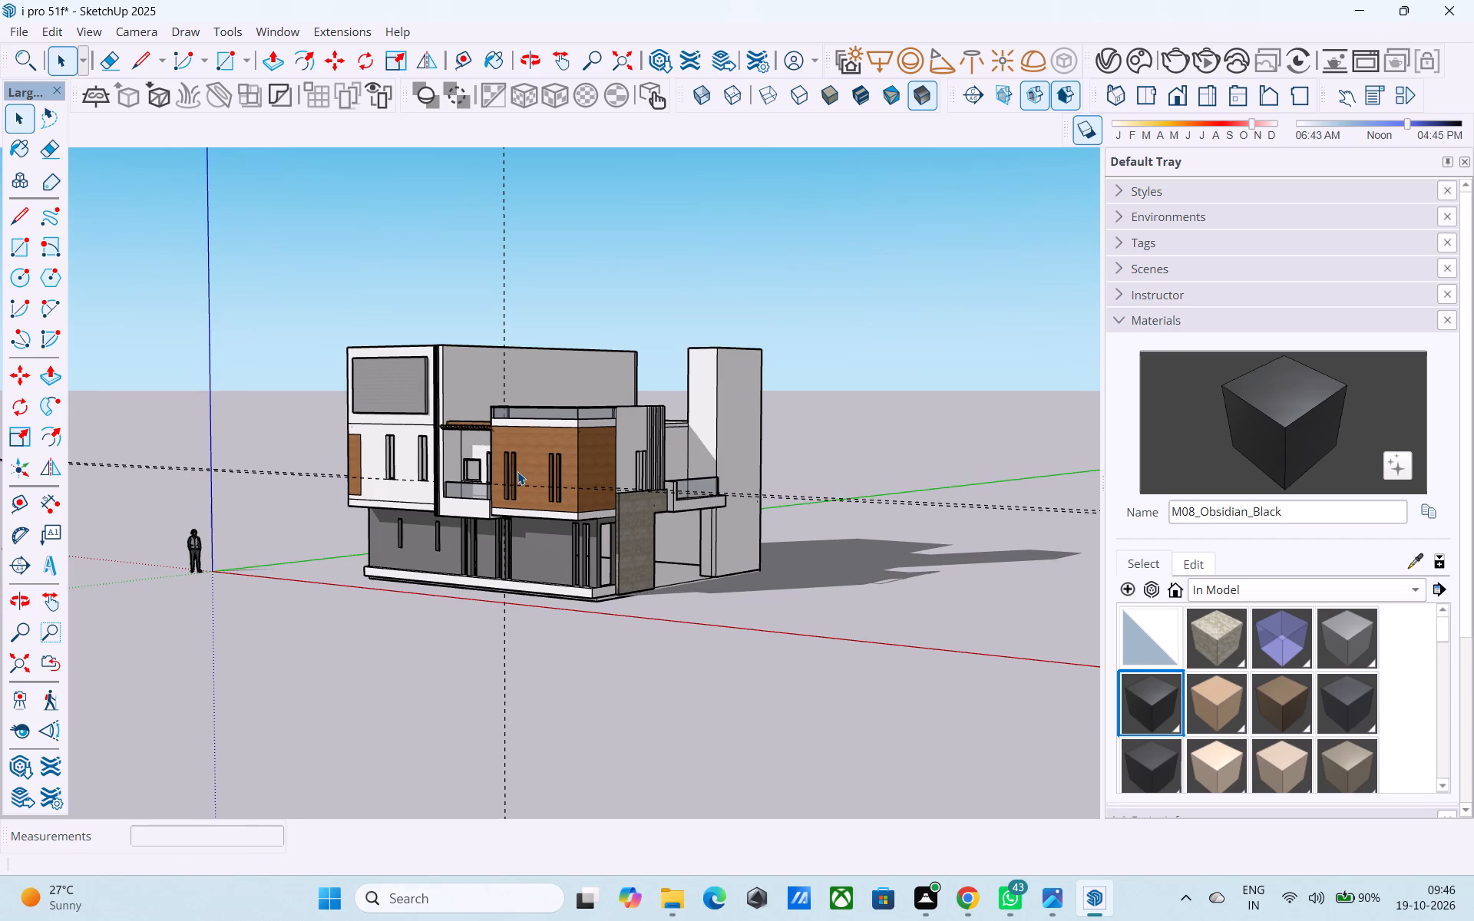
key(ctrl+s)
scroll(512, 467, up, 3)
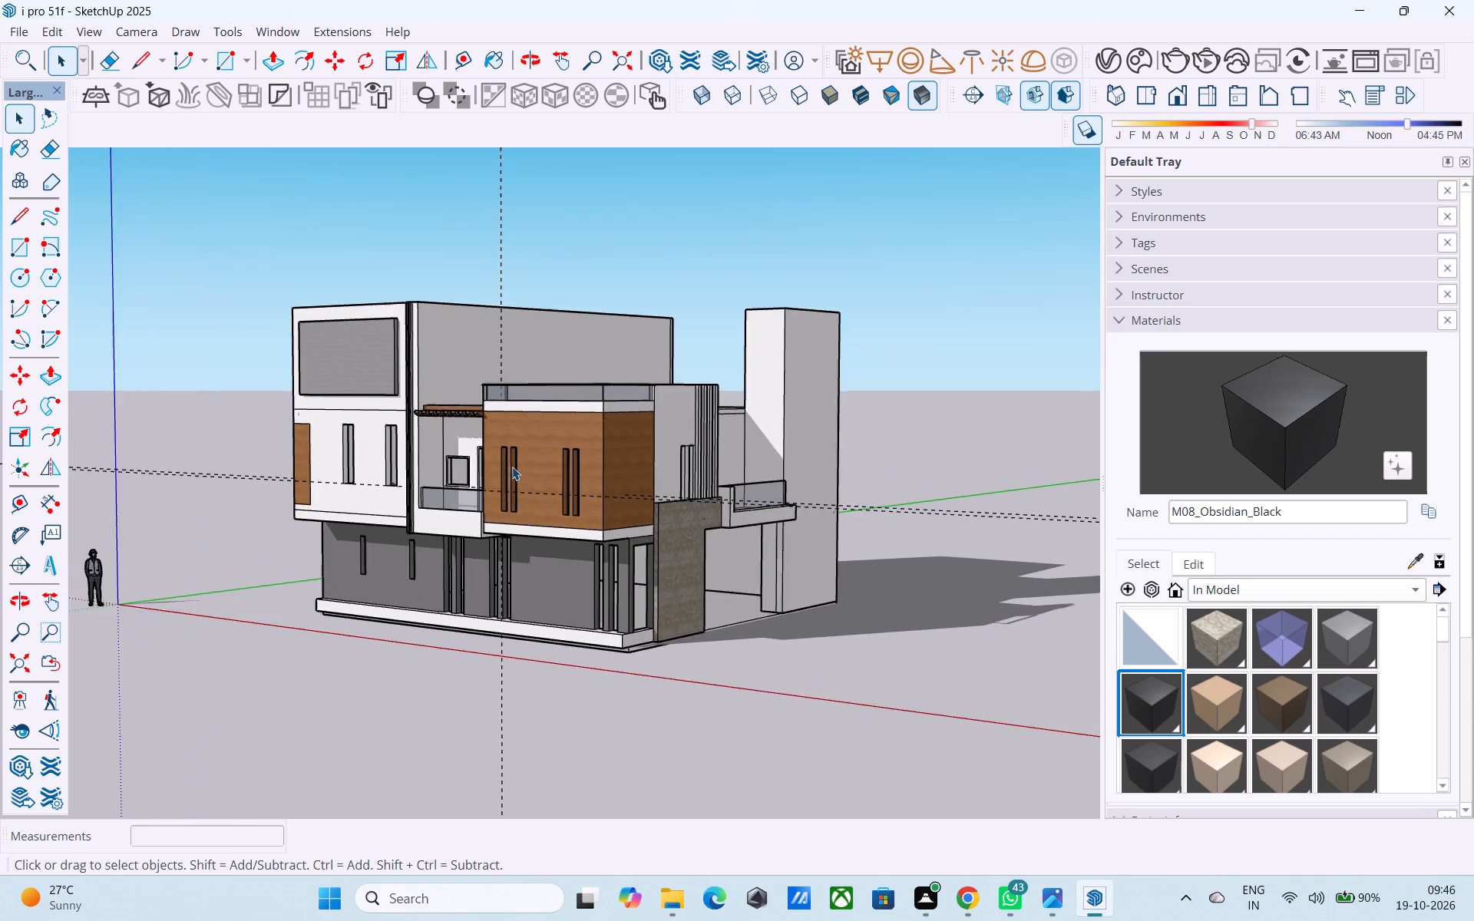
Examine the whole house from the front and side, focusing on the side balcony and the open area beneath it.
scroll(512, 467, down, 3)
middle_drag(512, 467, 512, 480)
middle_drag(511, 480, 581, 527)
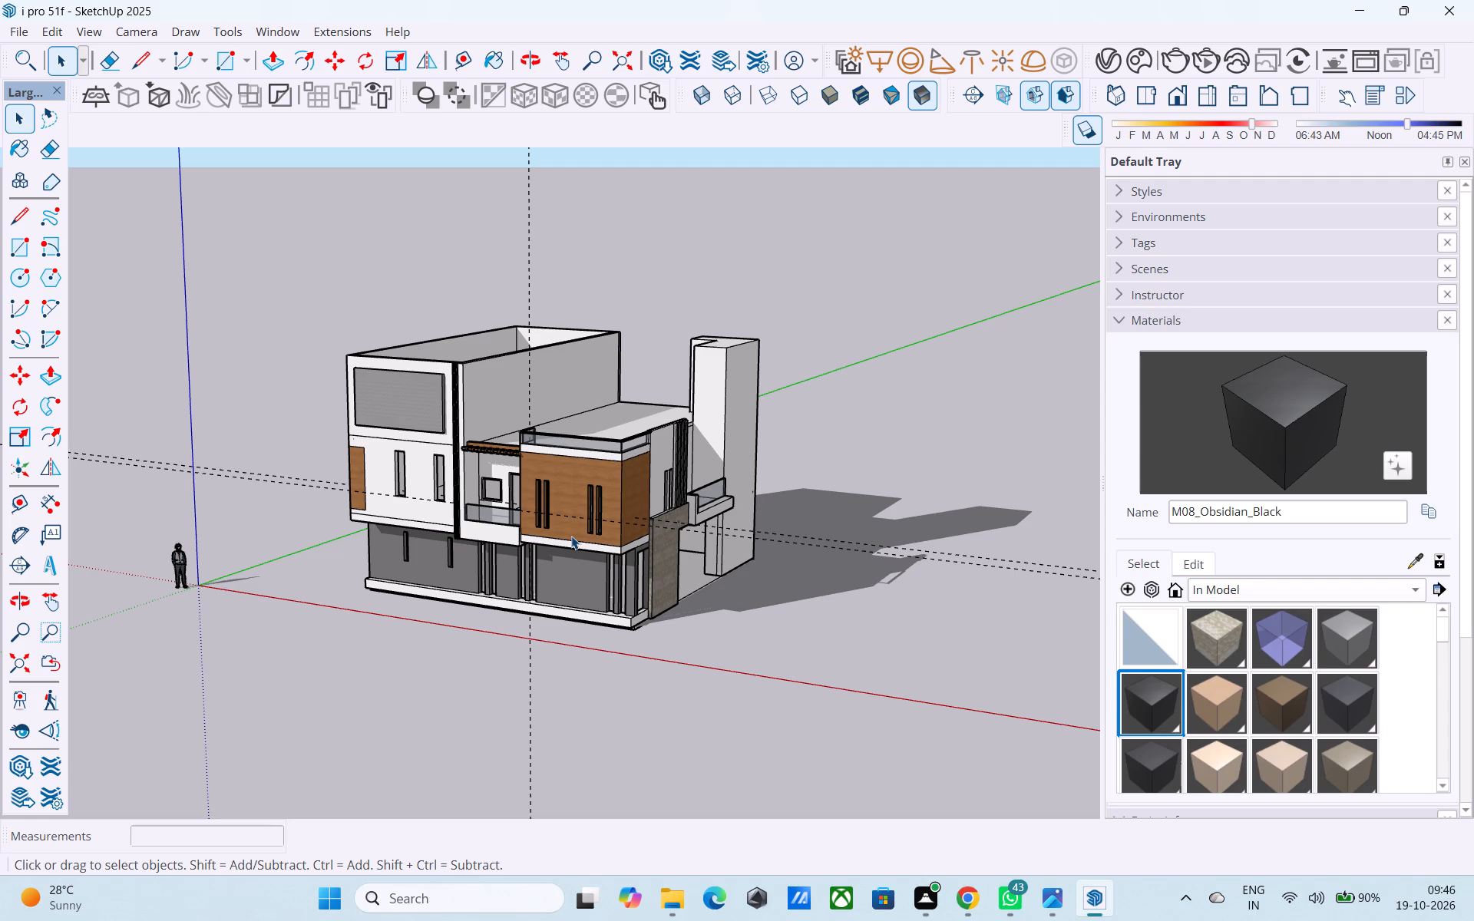
scroll(640, 566, down, 5)
middle_drag(633, 573, 616, 573)
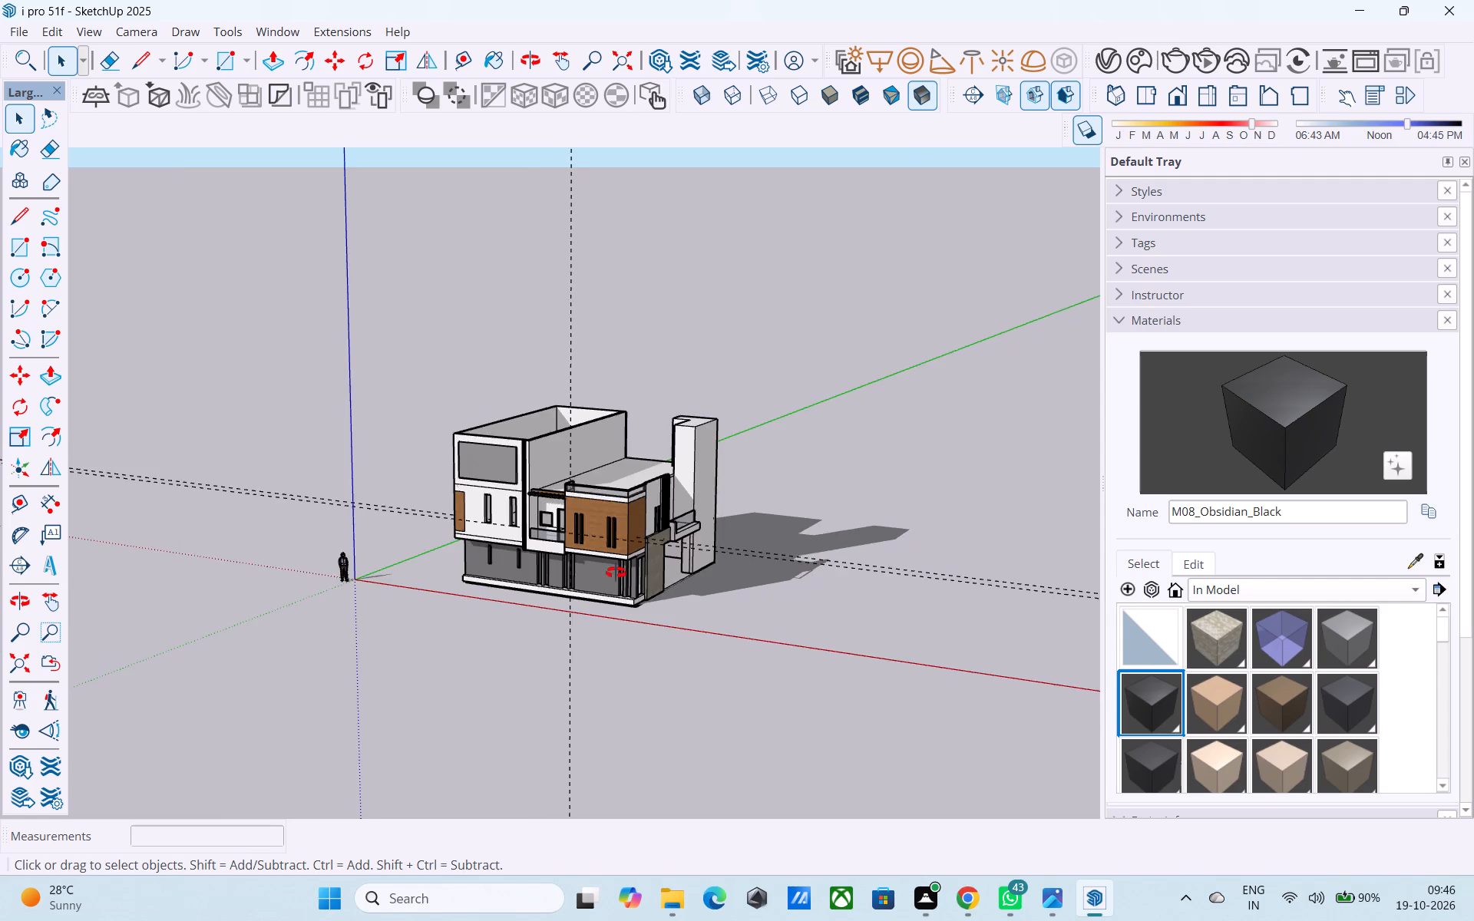
middle_drag(616, 573, 338, 657)
scroll(271, 649, down, 3)
scroll(580, 507, up, 11)
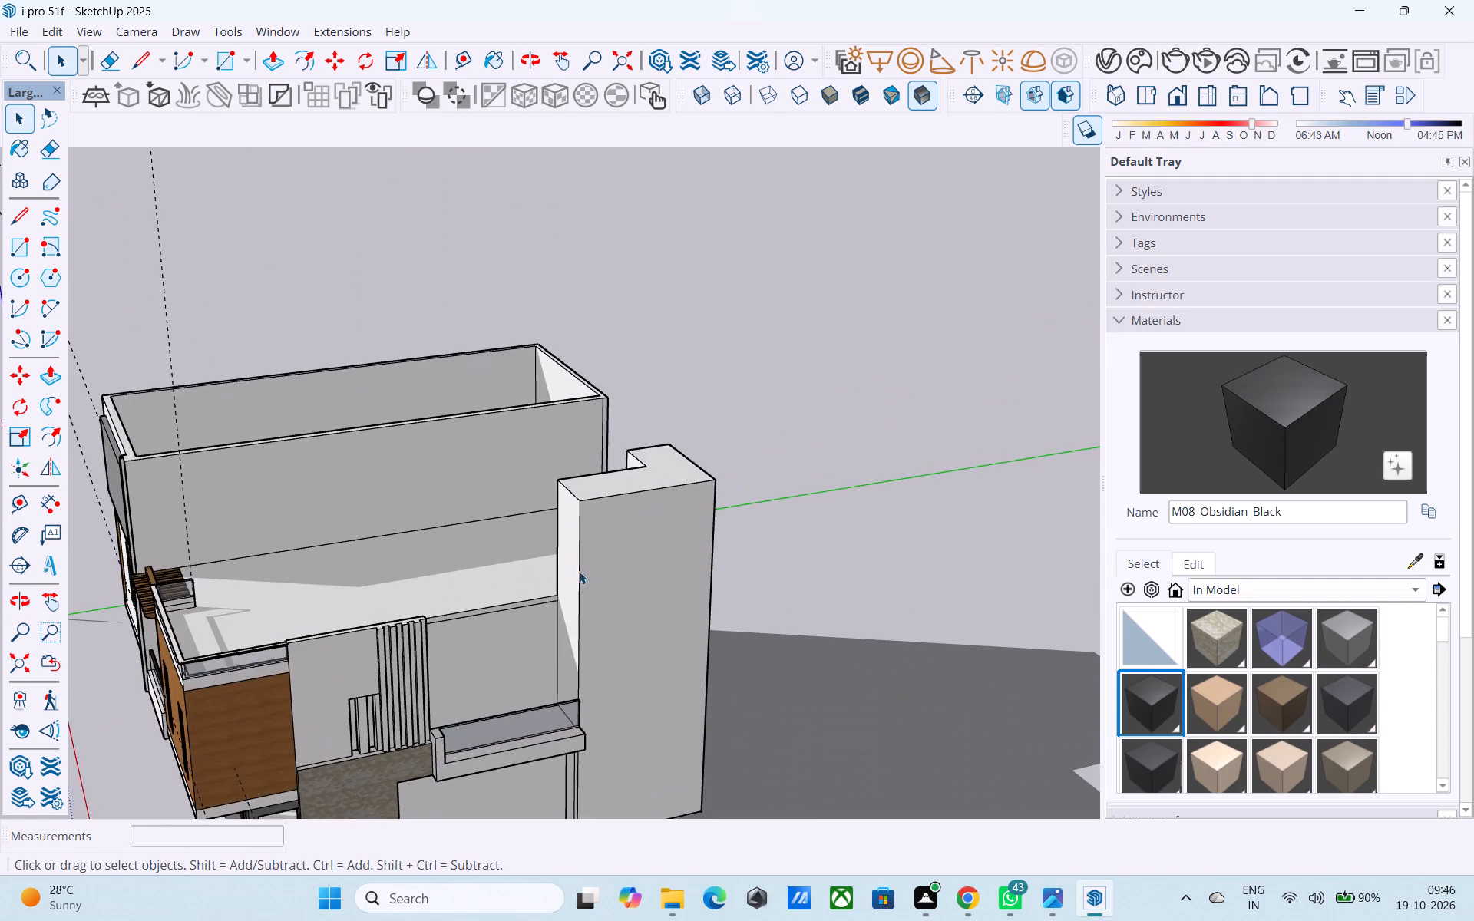
middle_drag(579, 571, 636, 504)
scroll(626, 576, up, 4)
scroll(871, 521, down, 6)
middle_drag(919, 523, 909, 465)
scroll(789, 527, up, 2)
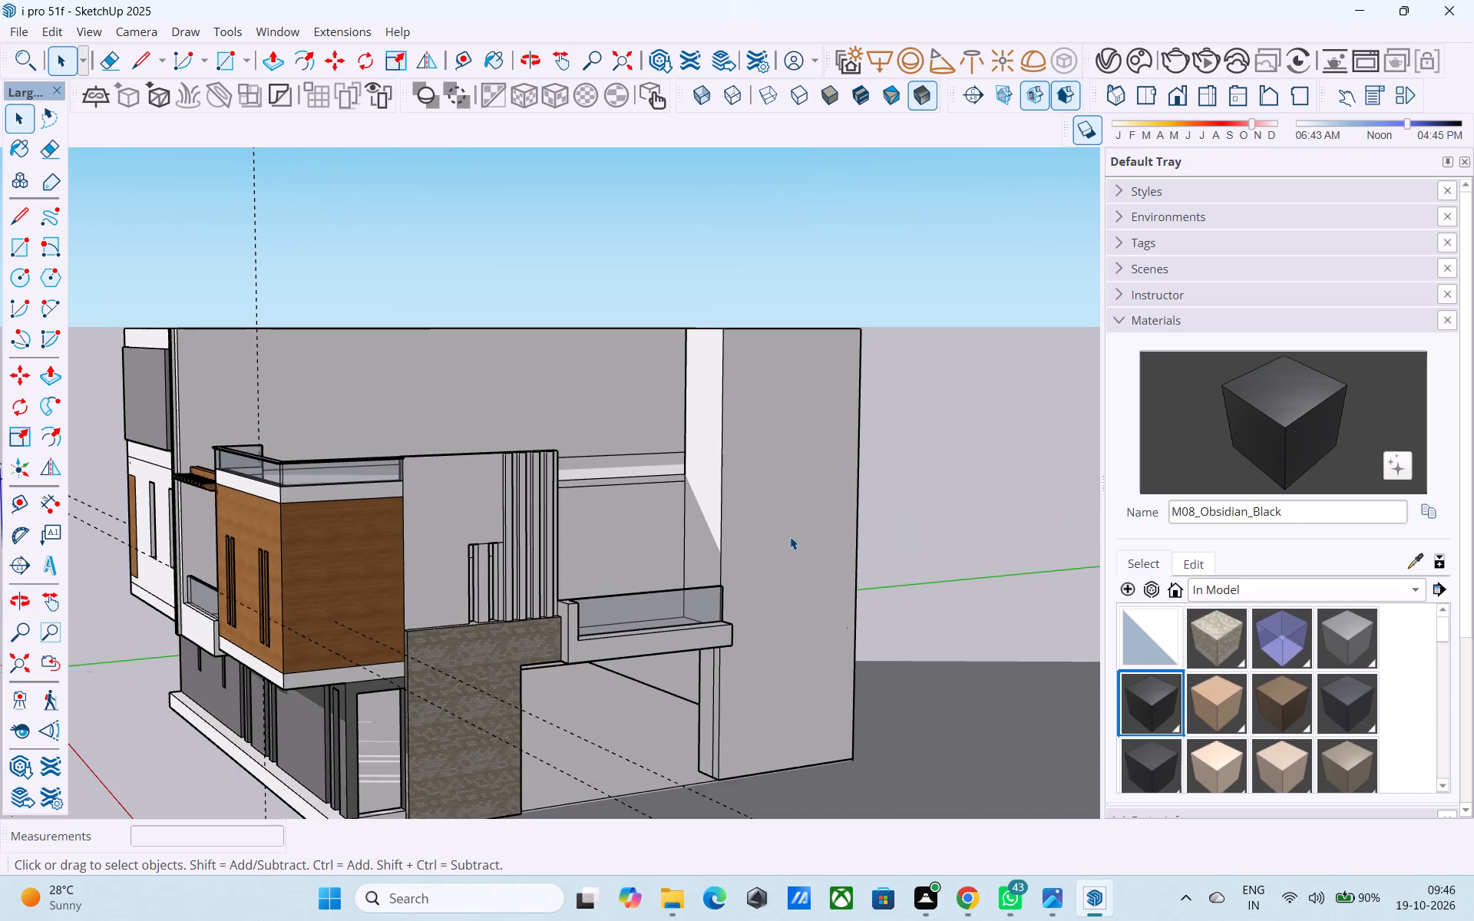
middle_drag(790, 536, 782, 503)
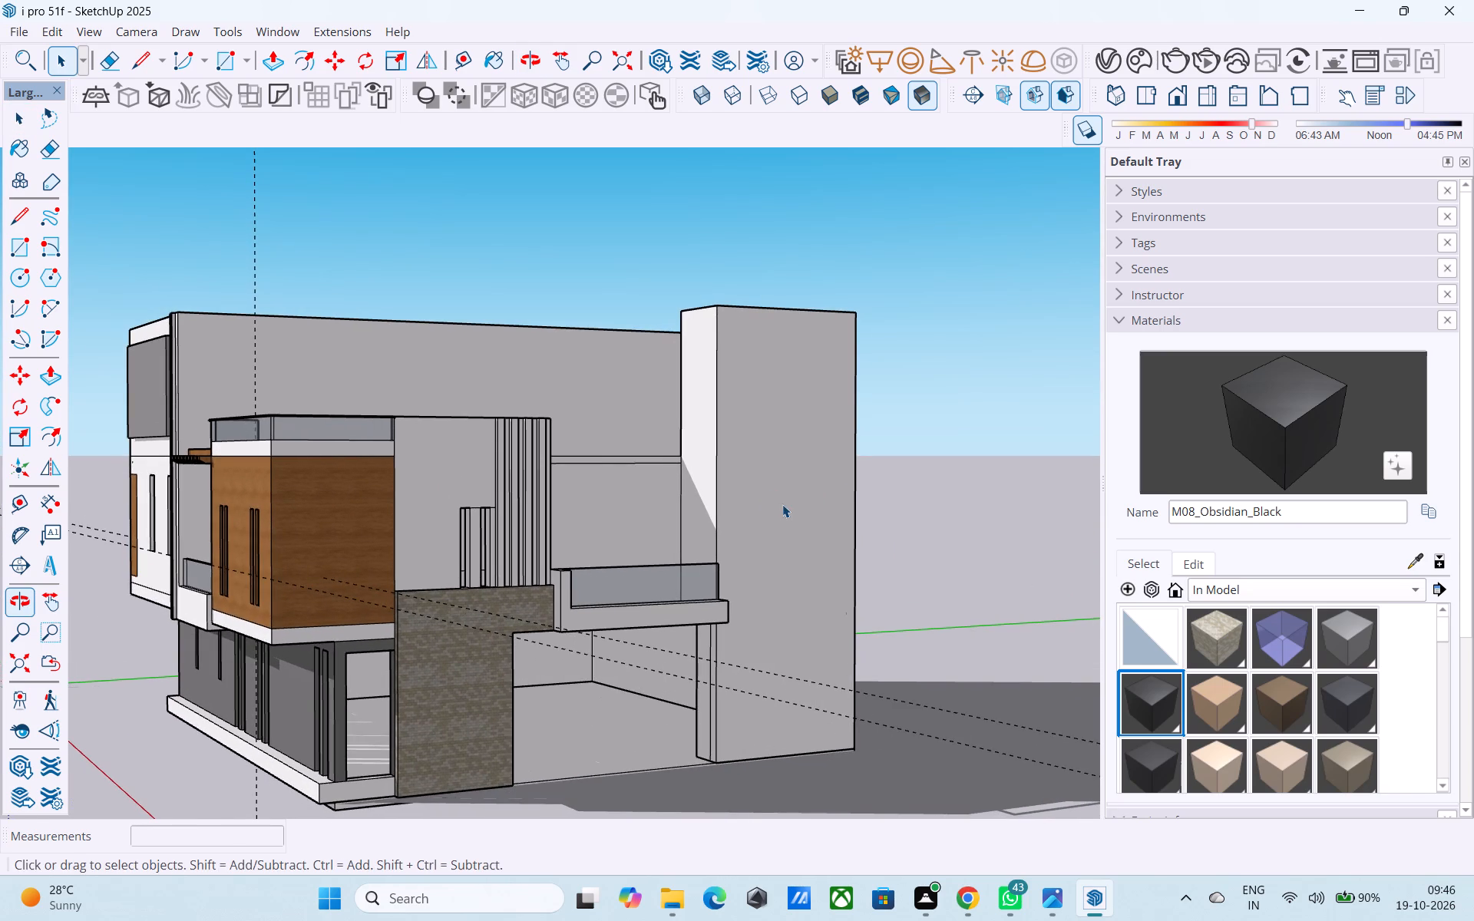
scroll(782, 504, up, 1)
scroll(771, 499, down, 4)
middle_drag(771, 499, 764, 502)
scroll(731, 560, up, 3)
scroll(720, 576, down, 1)
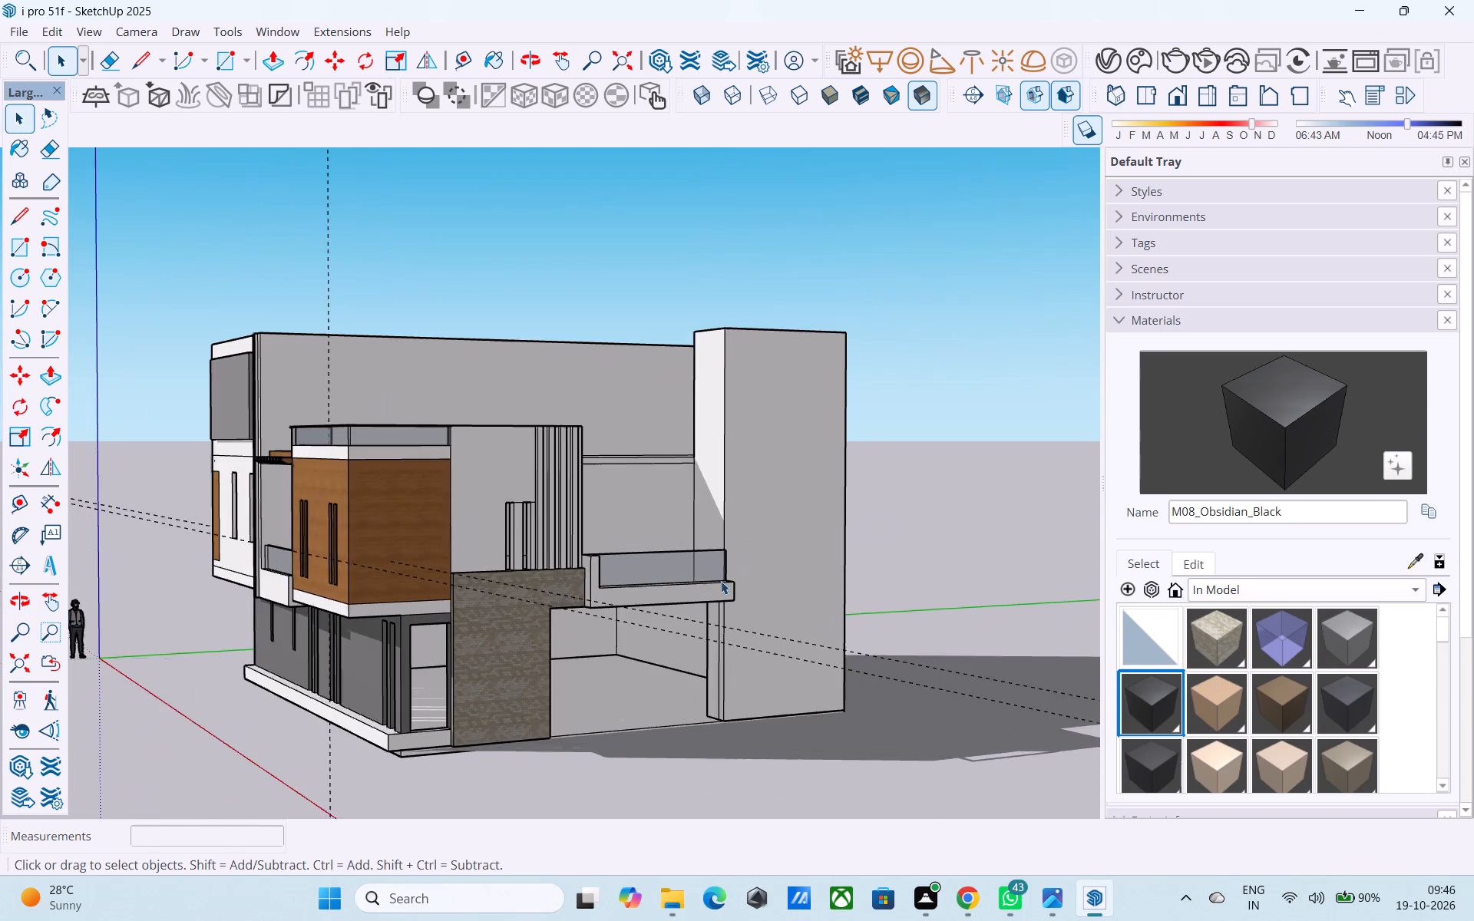
scroll(721, 581, down, 2)
middle_drag(714, 581, 694, 585)
scroll(696, 585, down, 1)
middle_drag(701, 606, 678, 596)
scroll(551, 701, up, 9)
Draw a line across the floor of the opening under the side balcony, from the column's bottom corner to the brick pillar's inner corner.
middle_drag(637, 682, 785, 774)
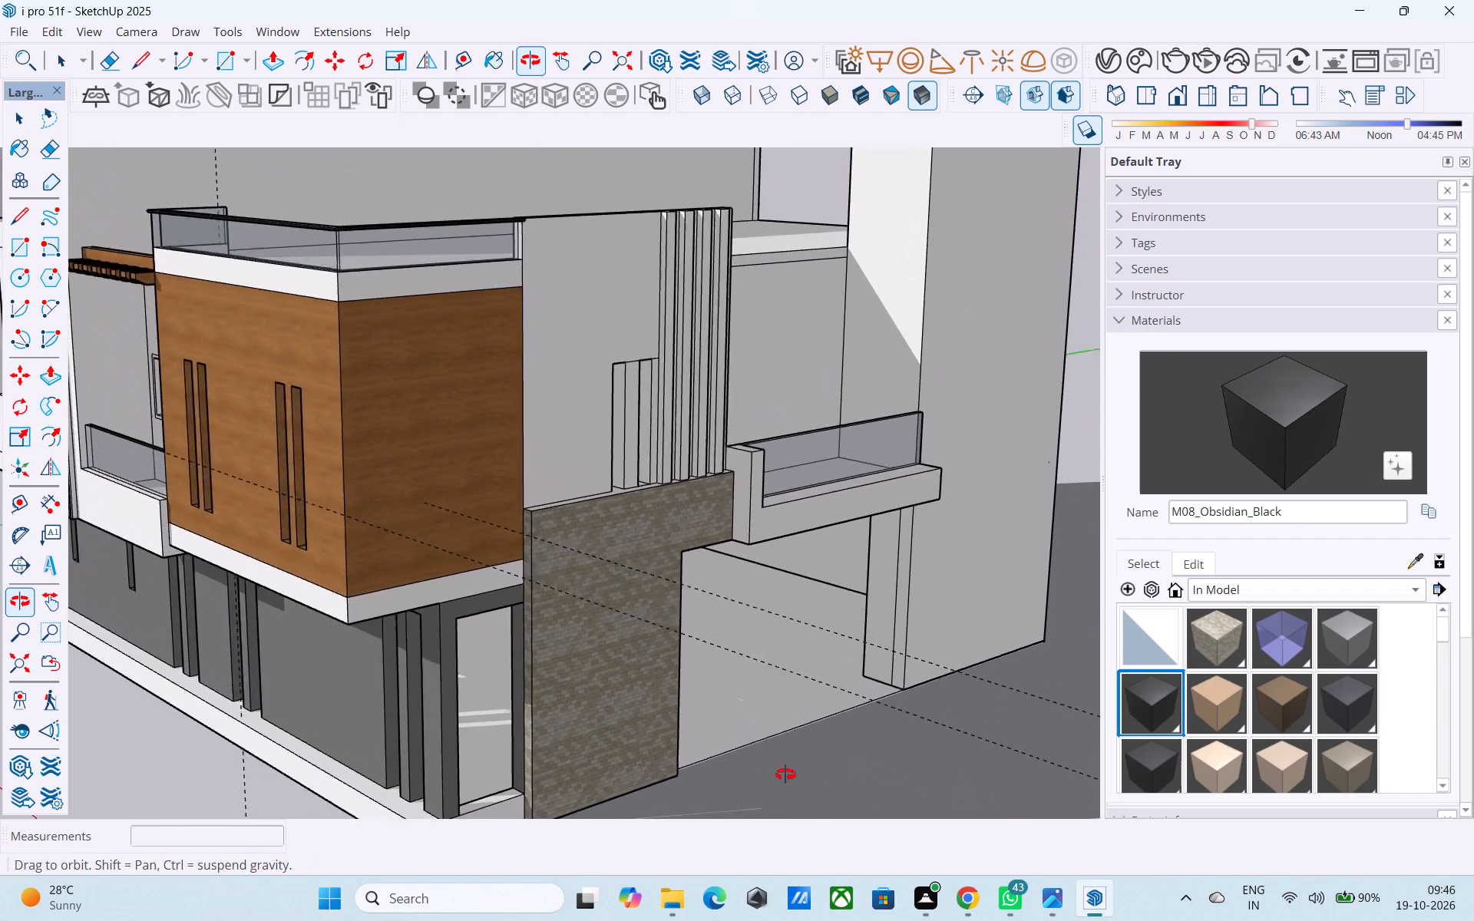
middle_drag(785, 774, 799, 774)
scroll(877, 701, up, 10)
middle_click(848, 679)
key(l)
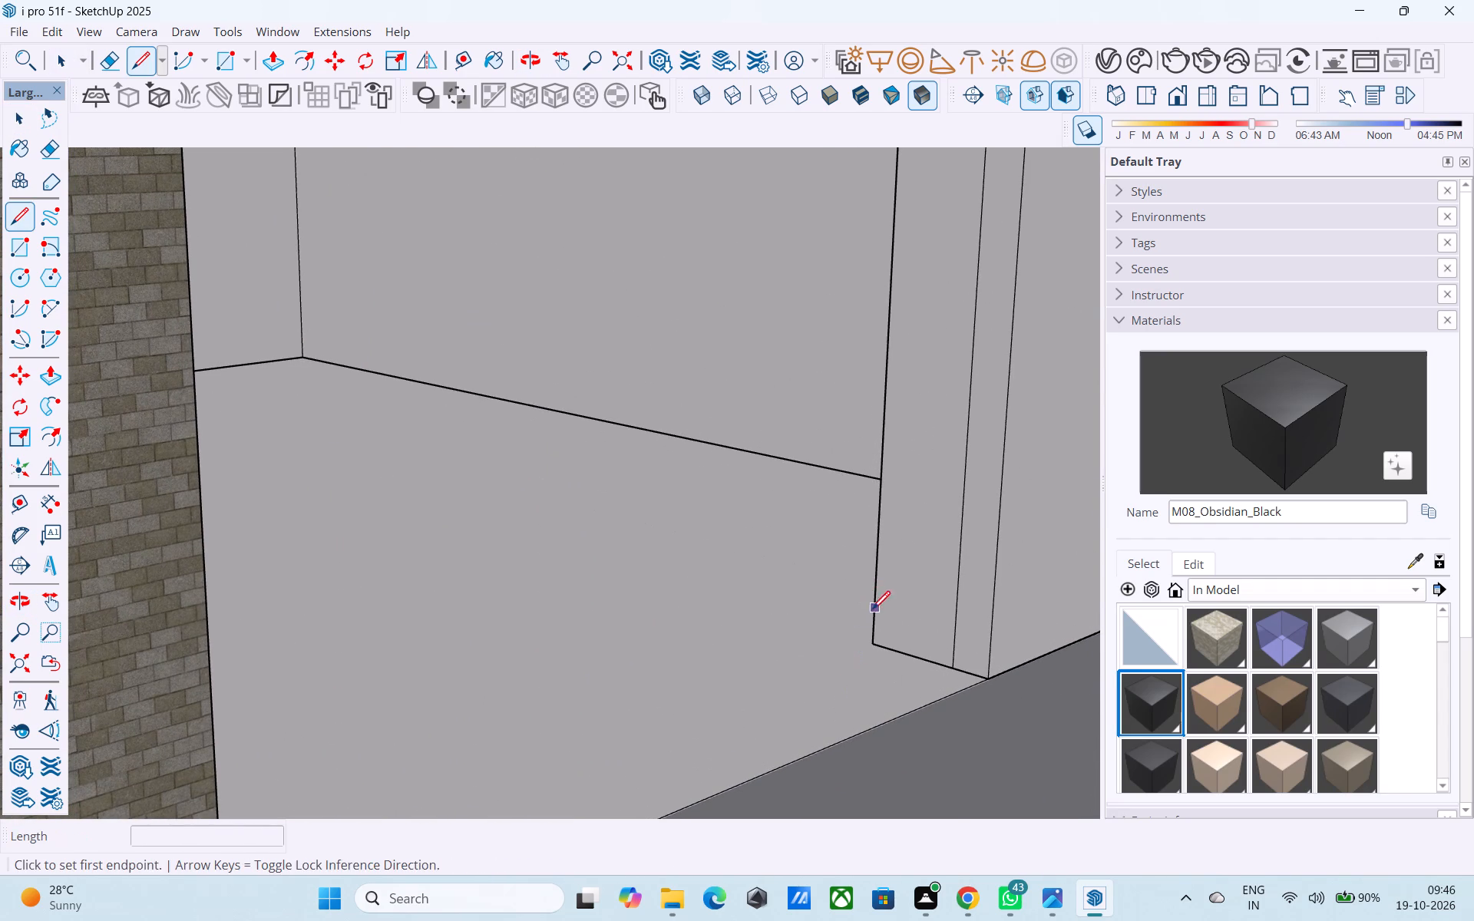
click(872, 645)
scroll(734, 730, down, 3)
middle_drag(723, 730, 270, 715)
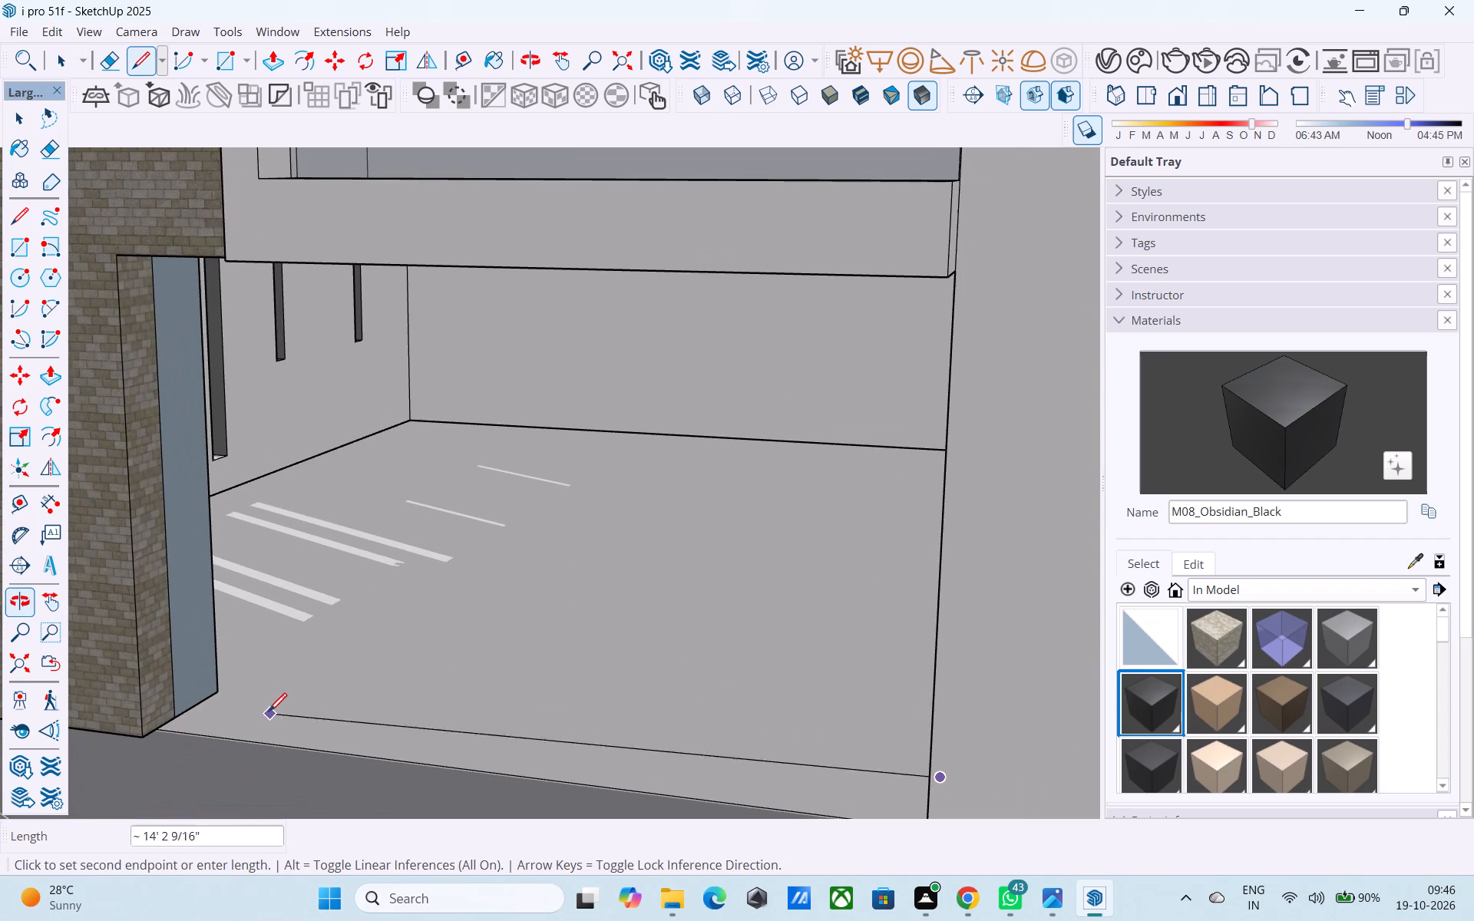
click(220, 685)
Reverse the blue-grey face on the brick pillar's inner side inside the house group, and leave the group.
key(space)
click(198, 666)
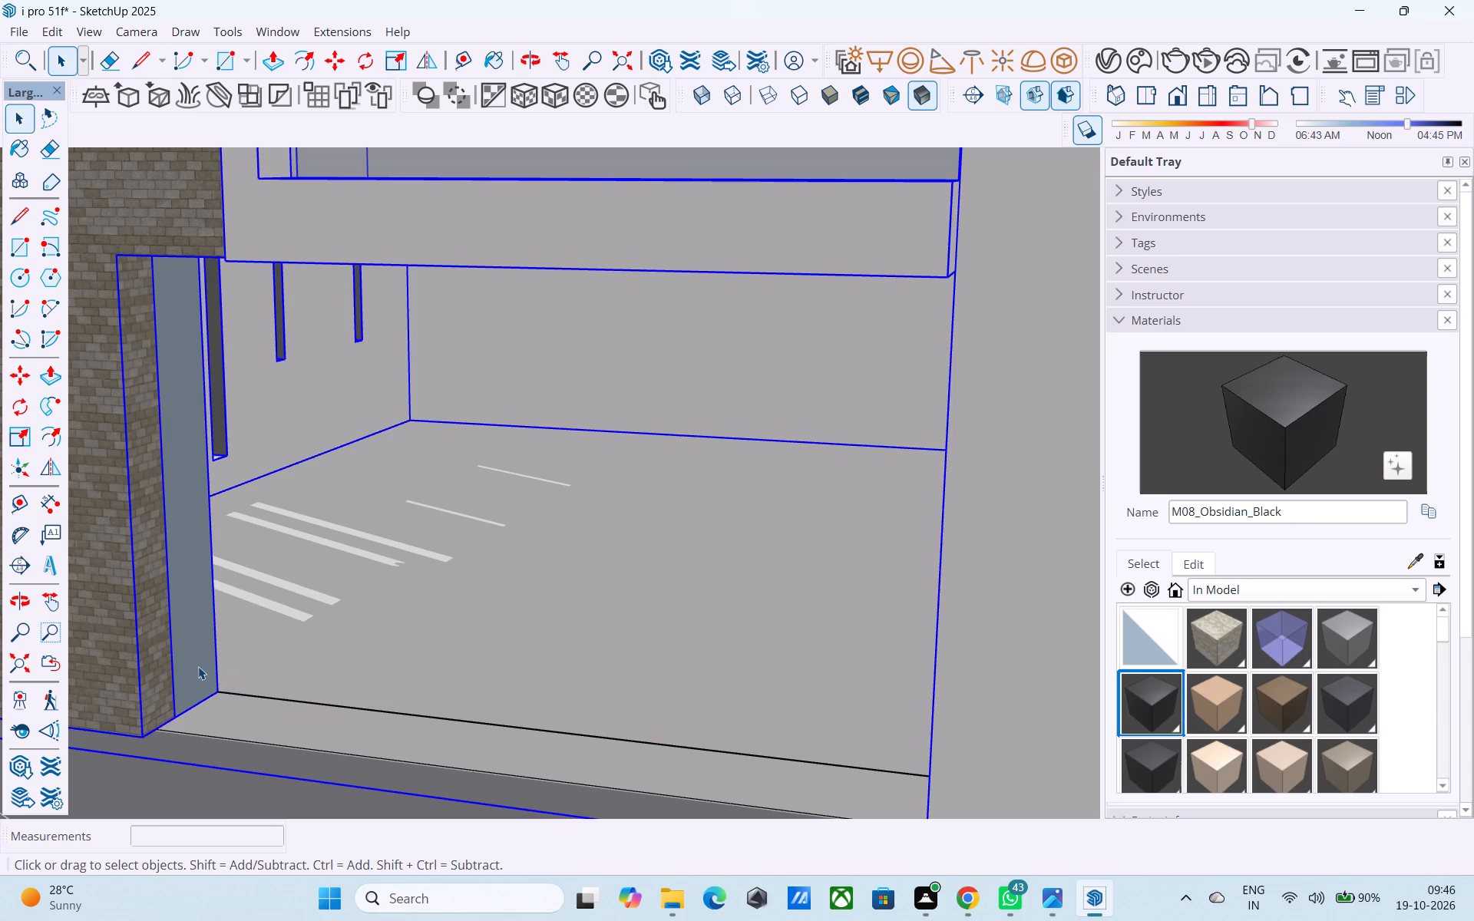
triple_click(198, 666)
right_click(194, 662)
click(197, 692)
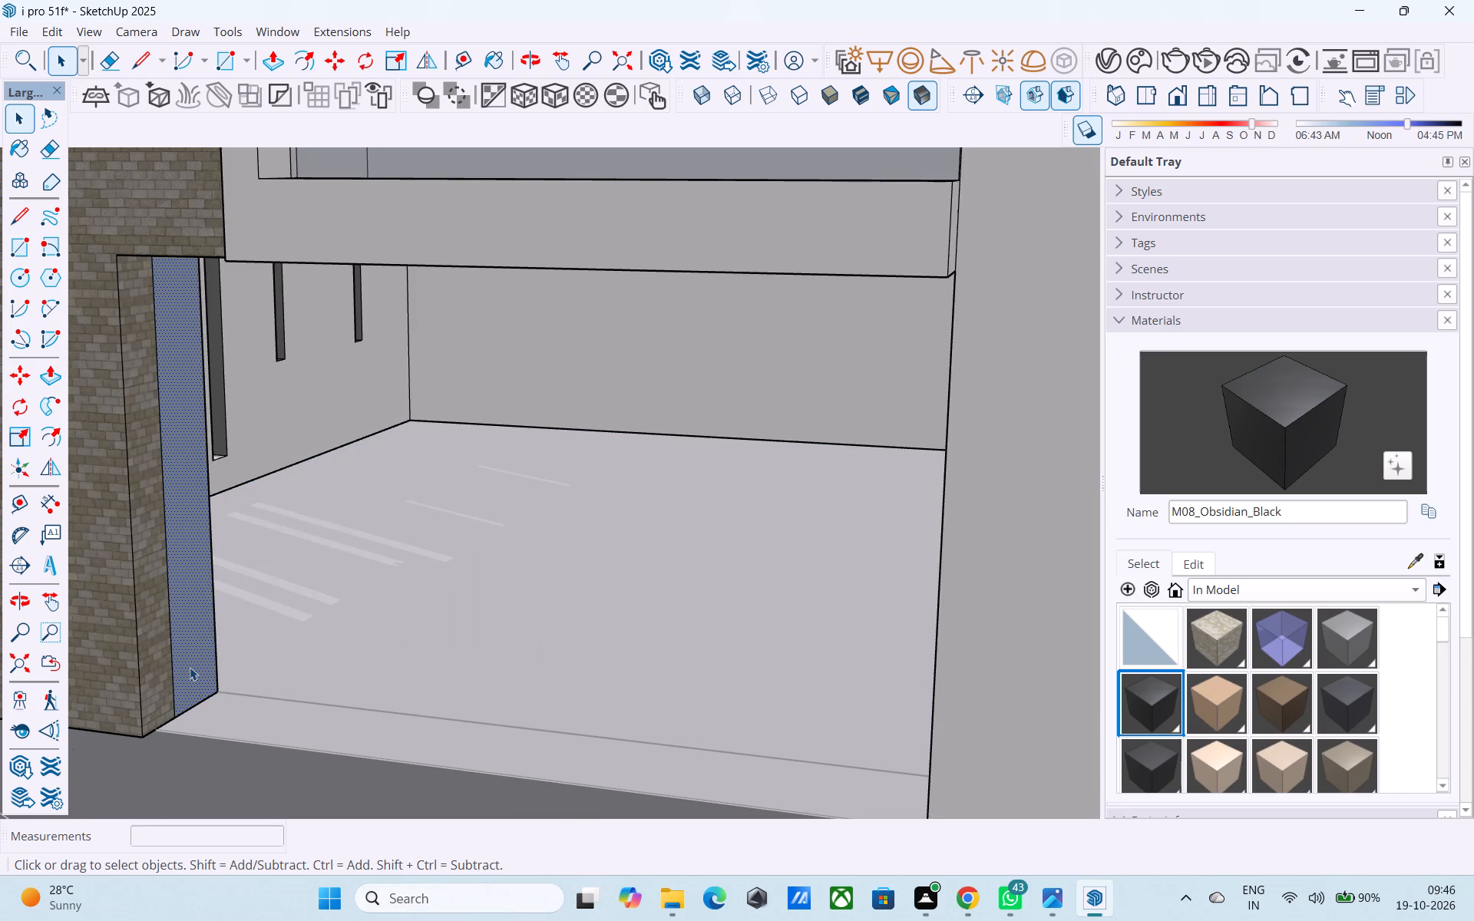
right_click(189, 659)
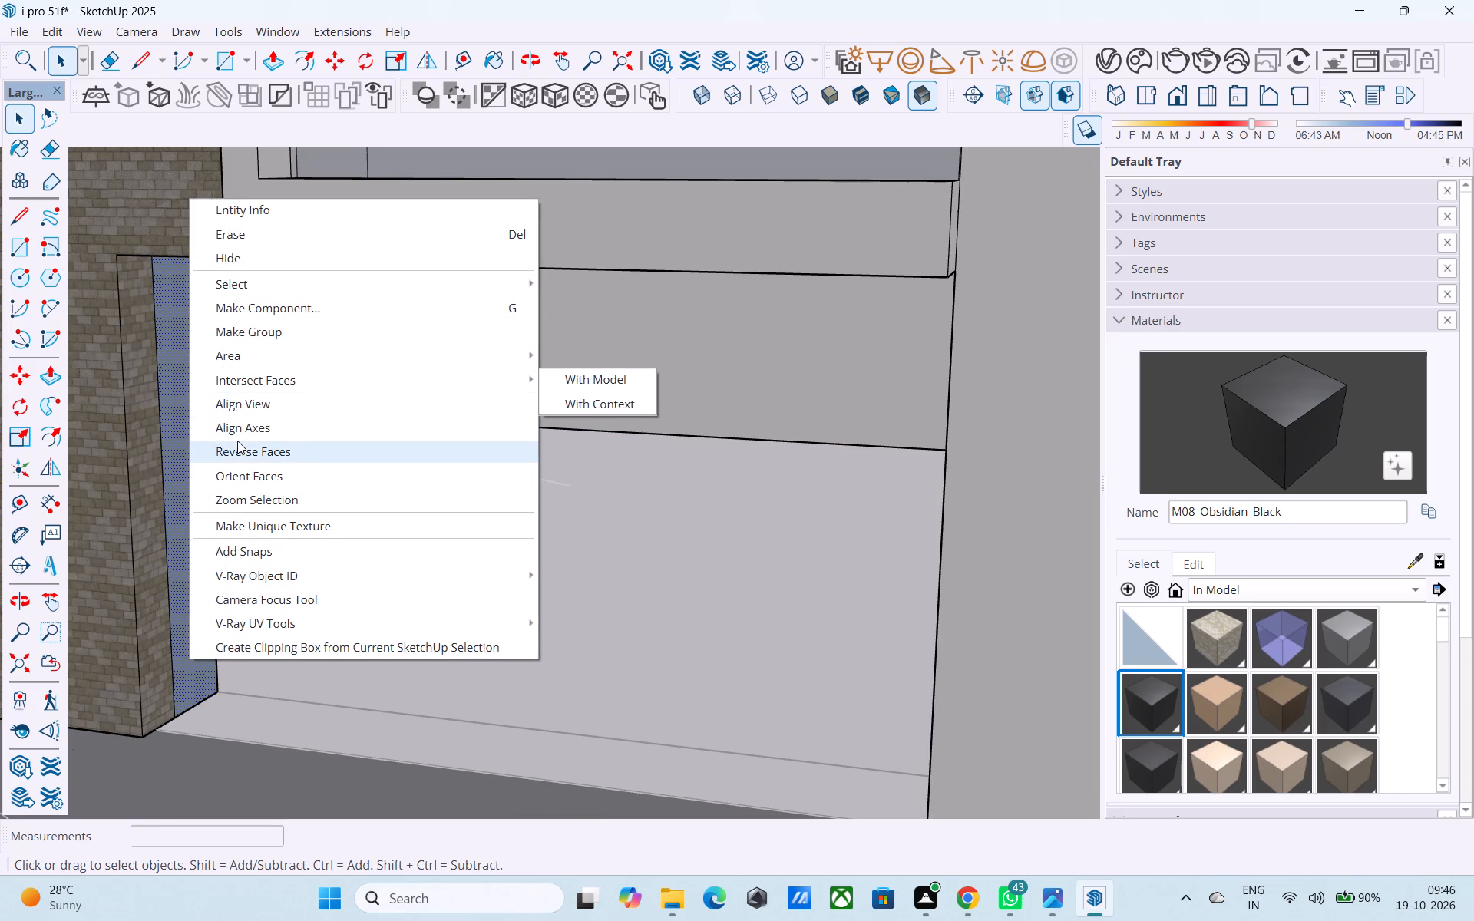
click(237, 441)
click(210, 741)
scroll(312, 724, down, 11)
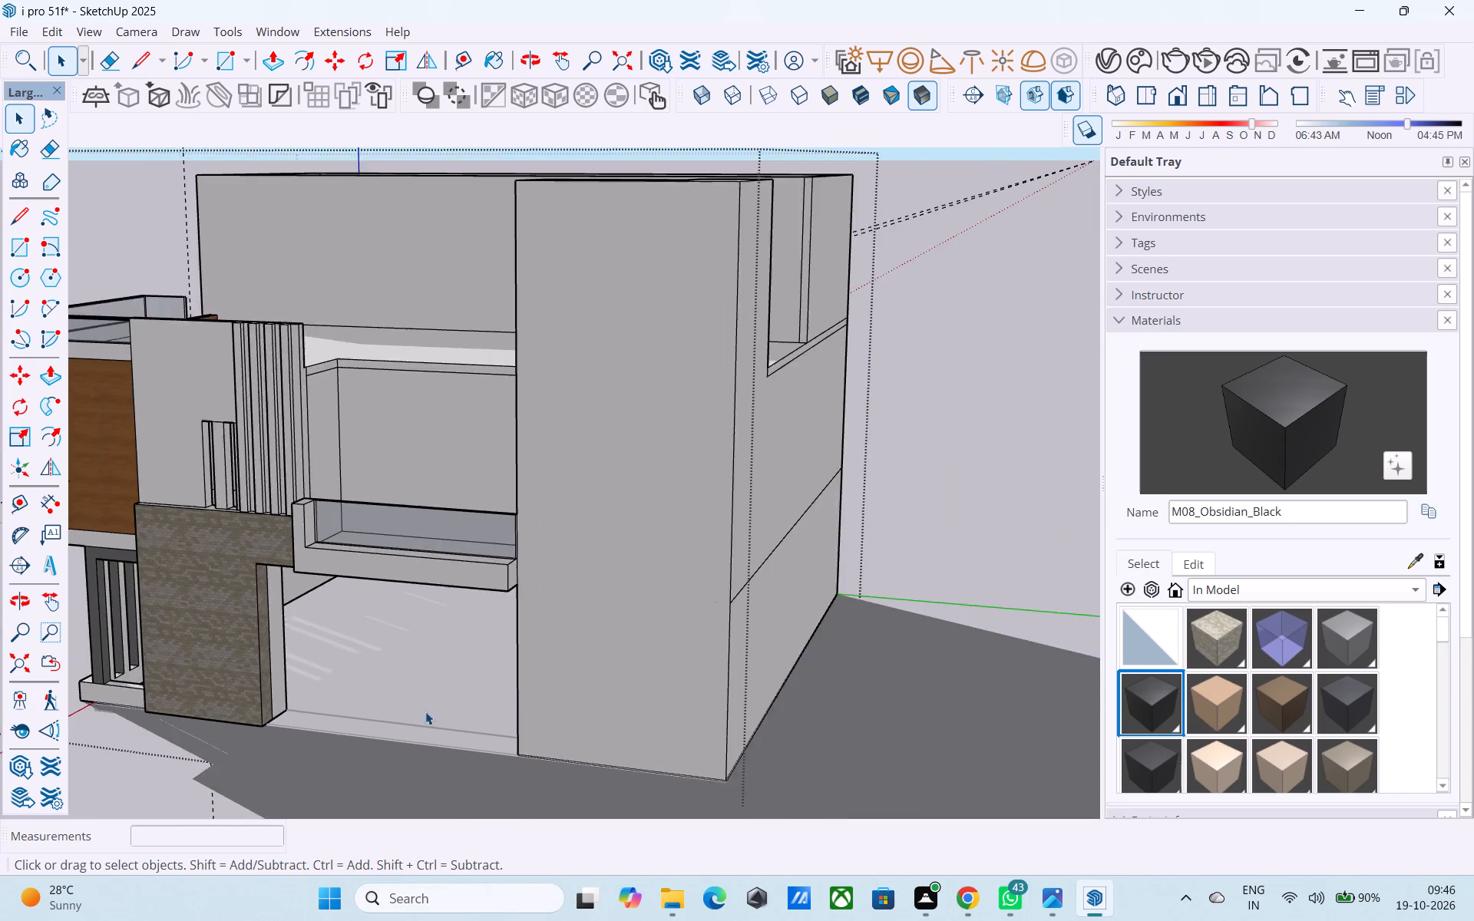
scroll(580, 676, down, 4)
click(887, 592)
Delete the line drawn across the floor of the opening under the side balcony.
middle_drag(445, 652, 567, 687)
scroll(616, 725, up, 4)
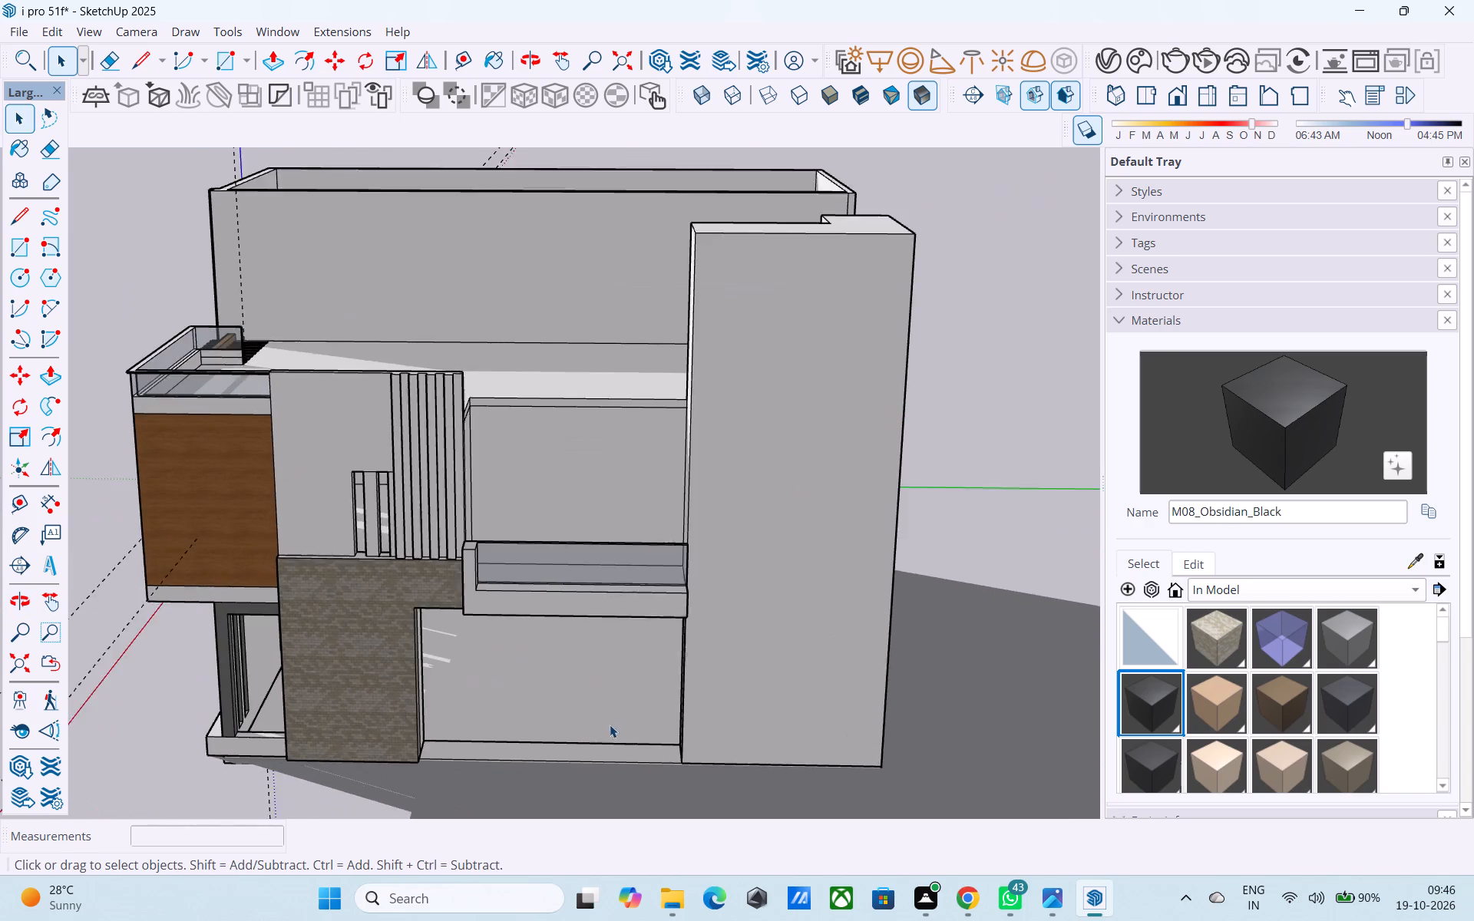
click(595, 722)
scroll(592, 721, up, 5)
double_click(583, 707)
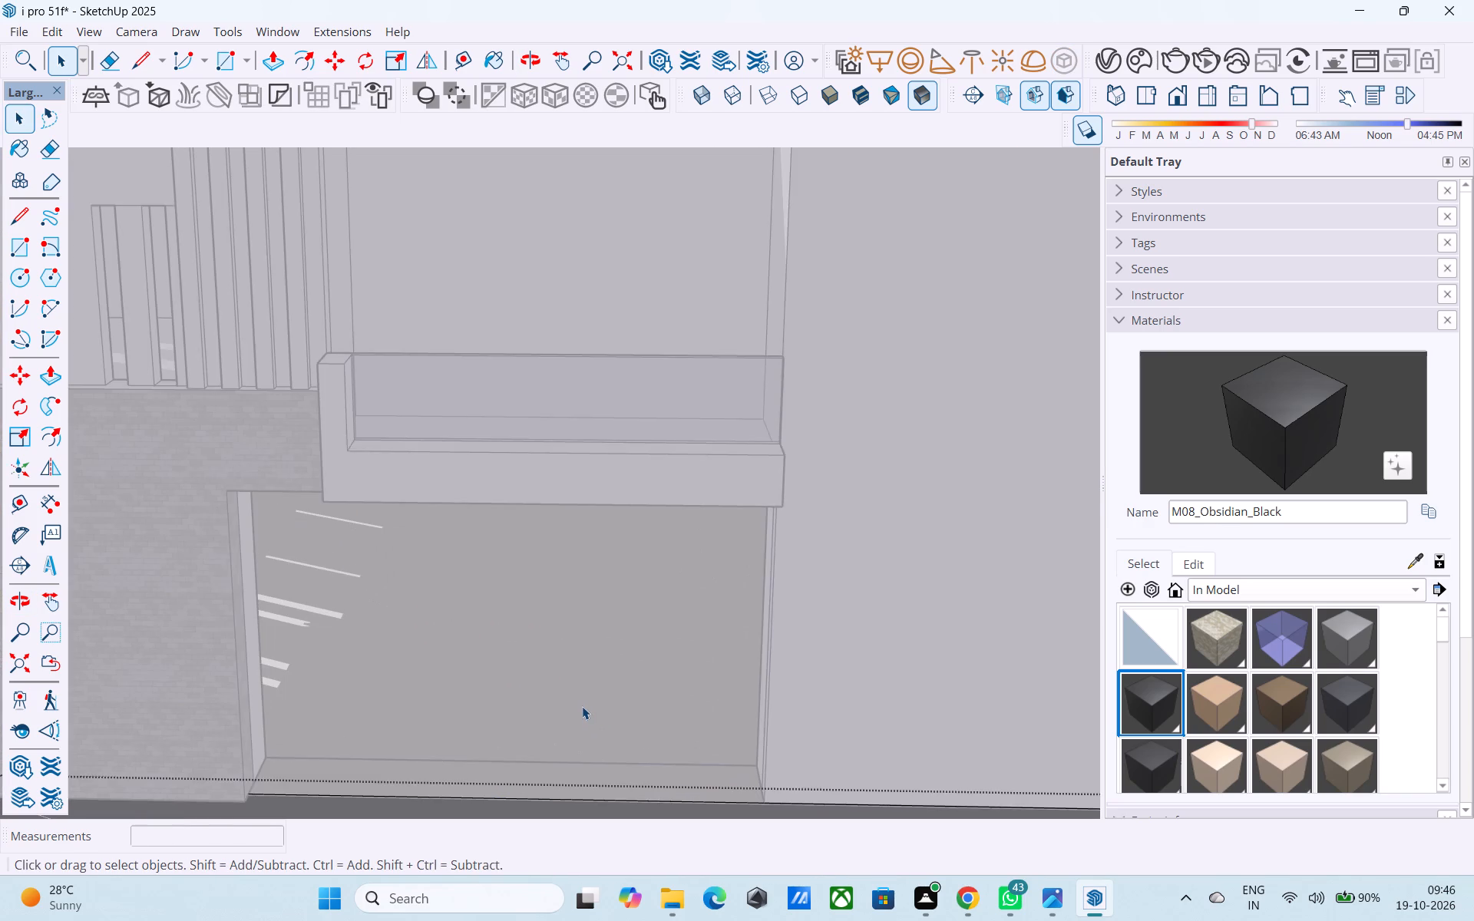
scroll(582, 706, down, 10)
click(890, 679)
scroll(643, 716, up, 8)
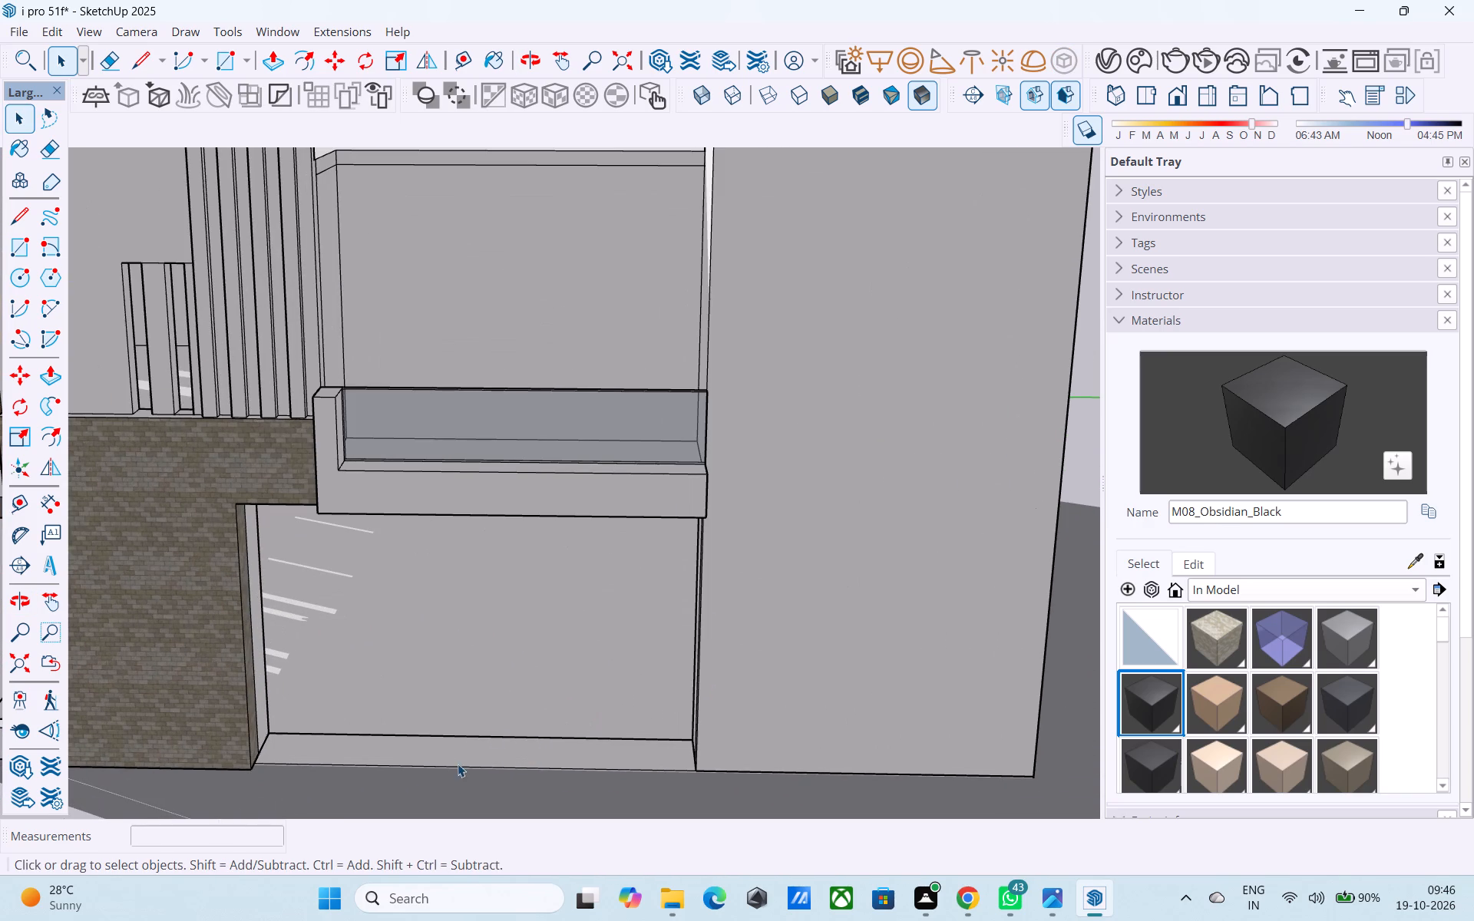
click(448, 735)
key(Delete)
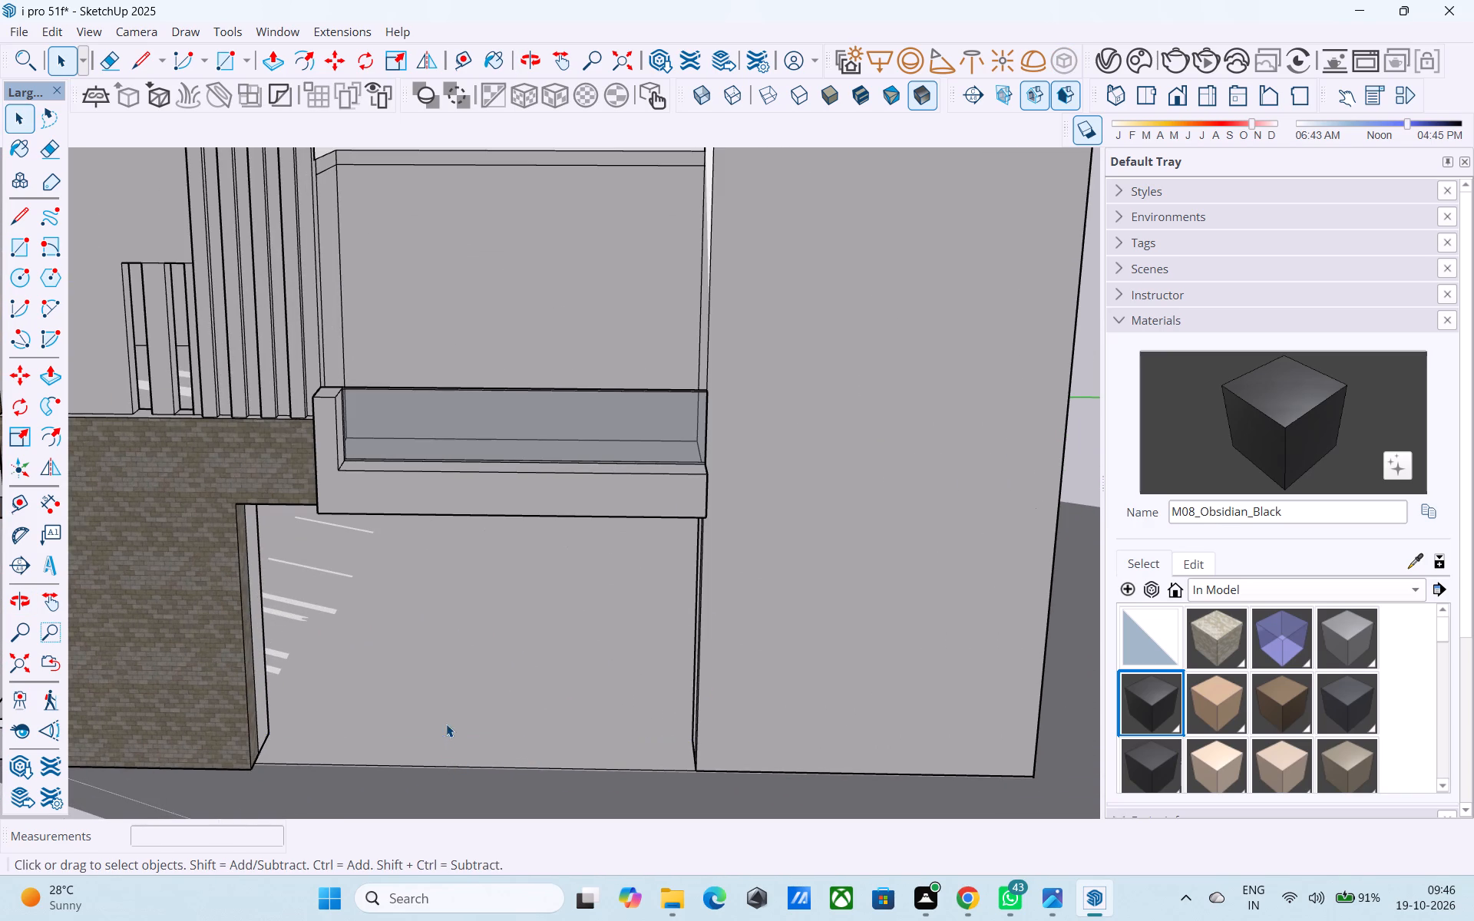
Inside the house group, draw a 6' line inward along the red axis from the brick pillar's inner bottom corner.
middle_drag(444, 721, 395, 701)
scroll(389, 688, up, 1)
scroll(430, 654, down, 8)
middle_drag(679, 675, 674, 692)
scroll(356, 644, up, 4)
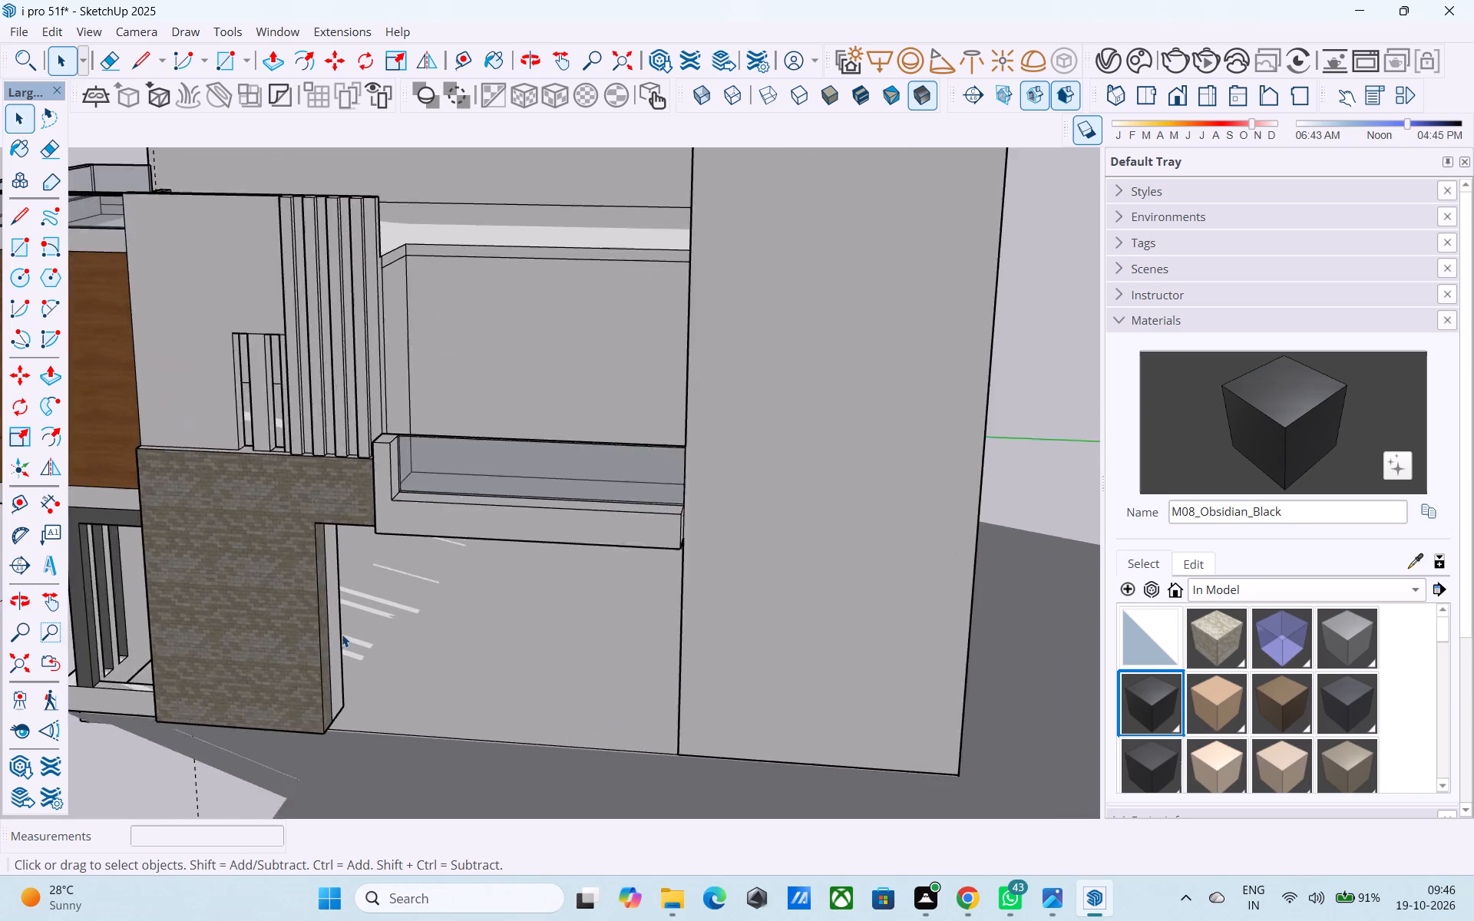
scroll(342, 634, up, 4)
middle_drag(321, 626, 263, 613)
scroll(320, 626, up, 1)
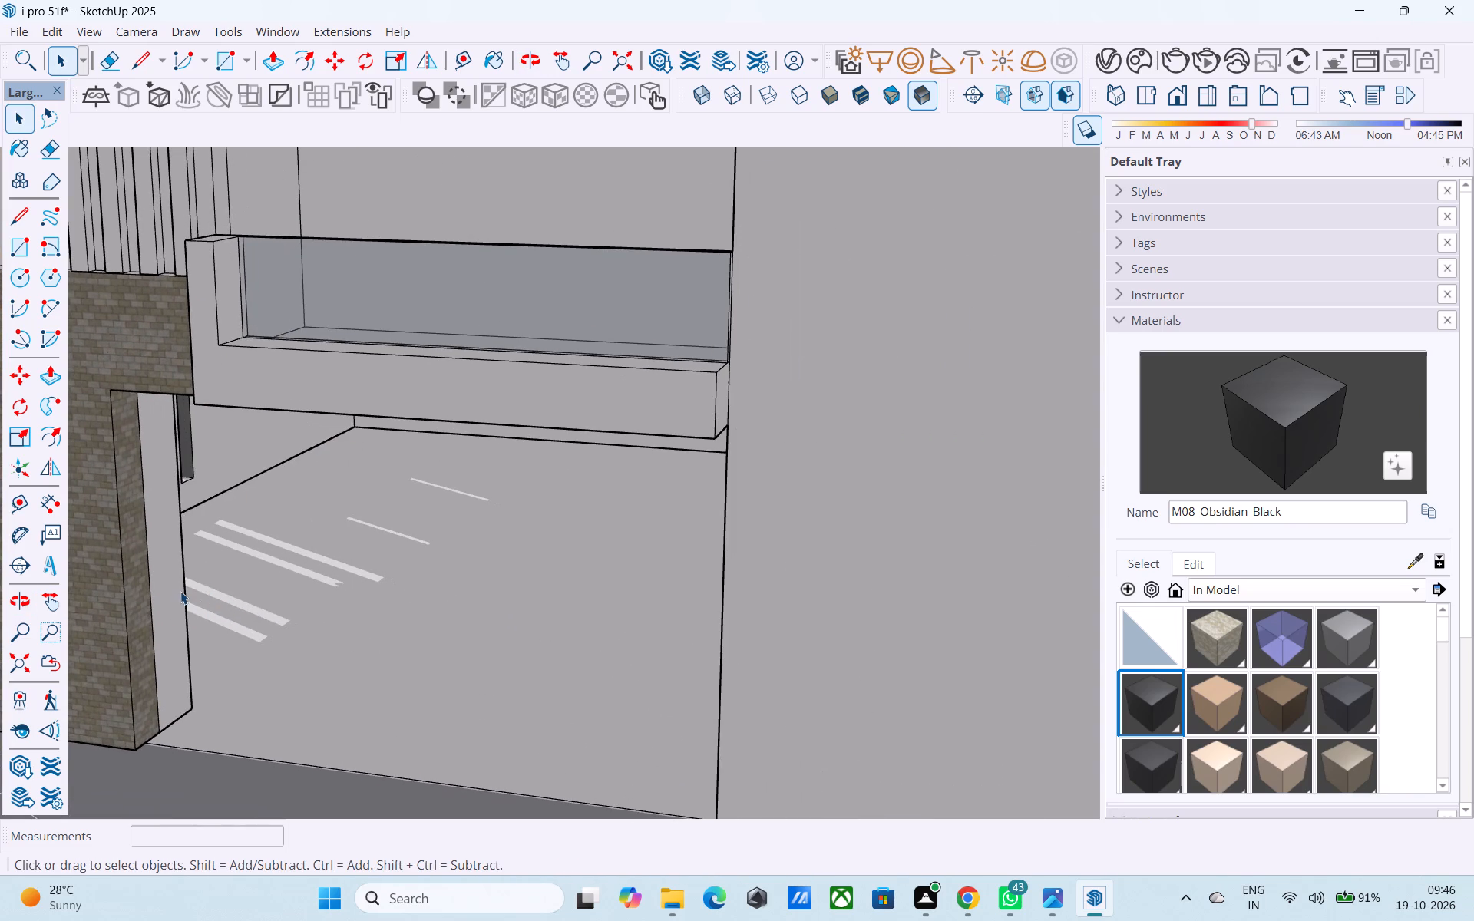
double_click(179, 650)
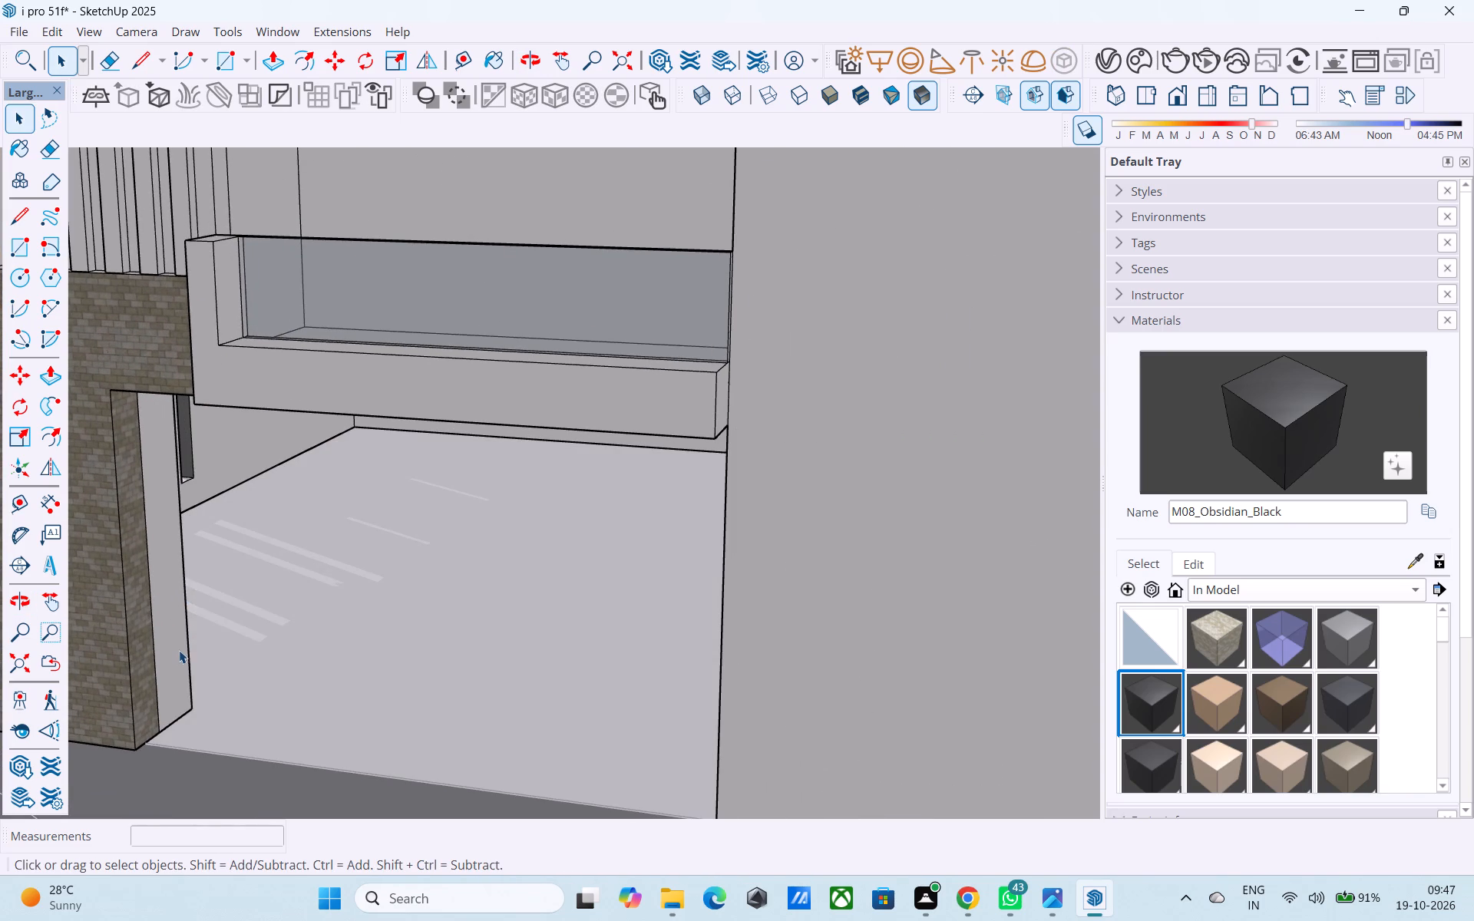
key(l)
click(188, 709)
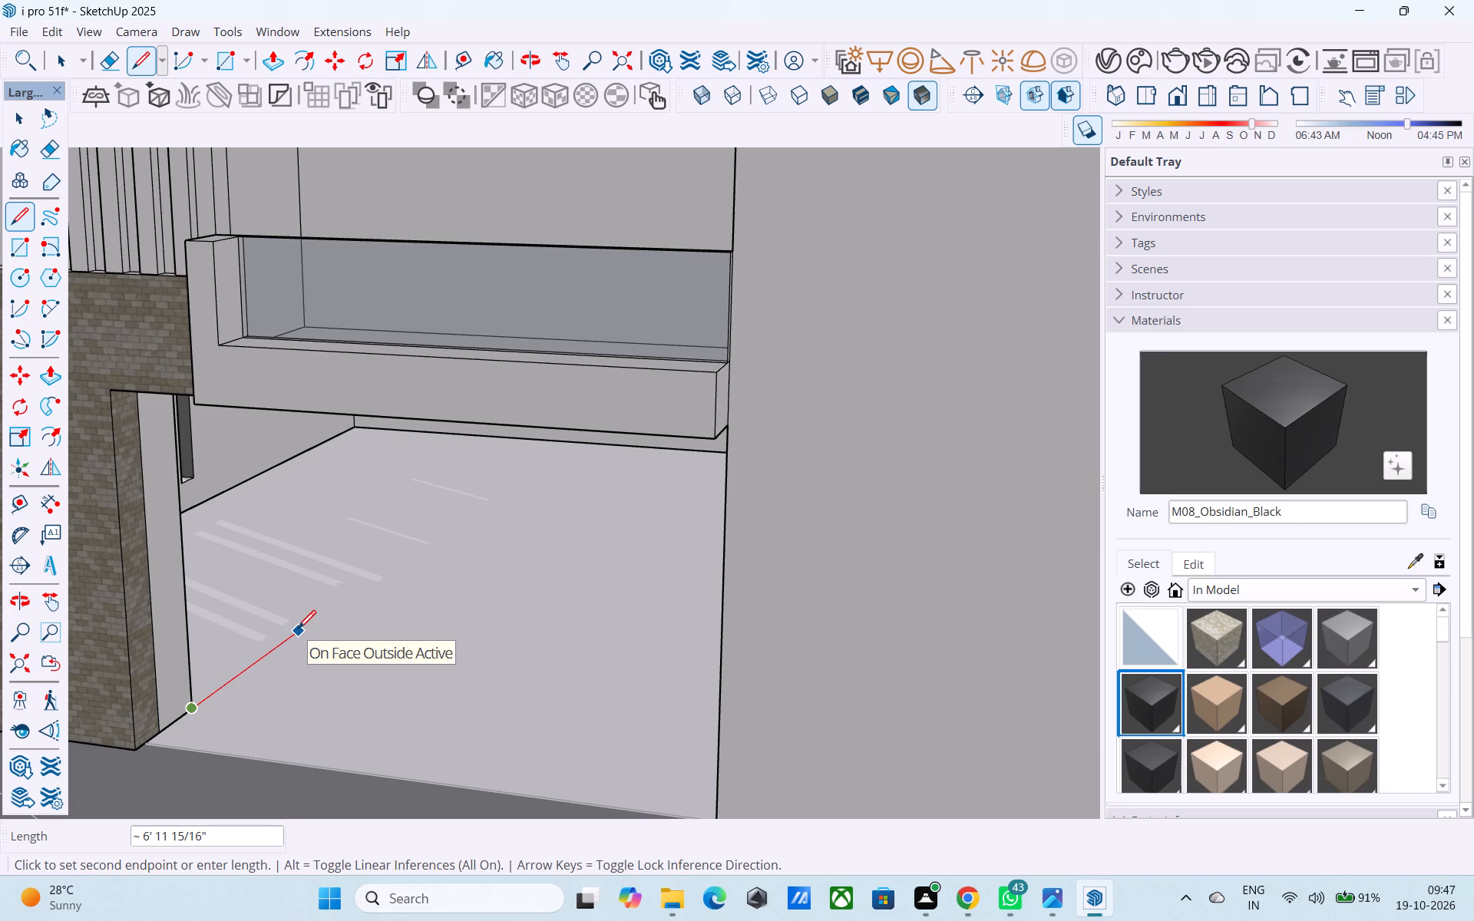
text(6')
key(Return)
Examine the area around the new 6' line, behind the brick pillar and inside the ground floor.
scroll(298, 630, down, 3)
middle_drag(390, 612, 408, 609)
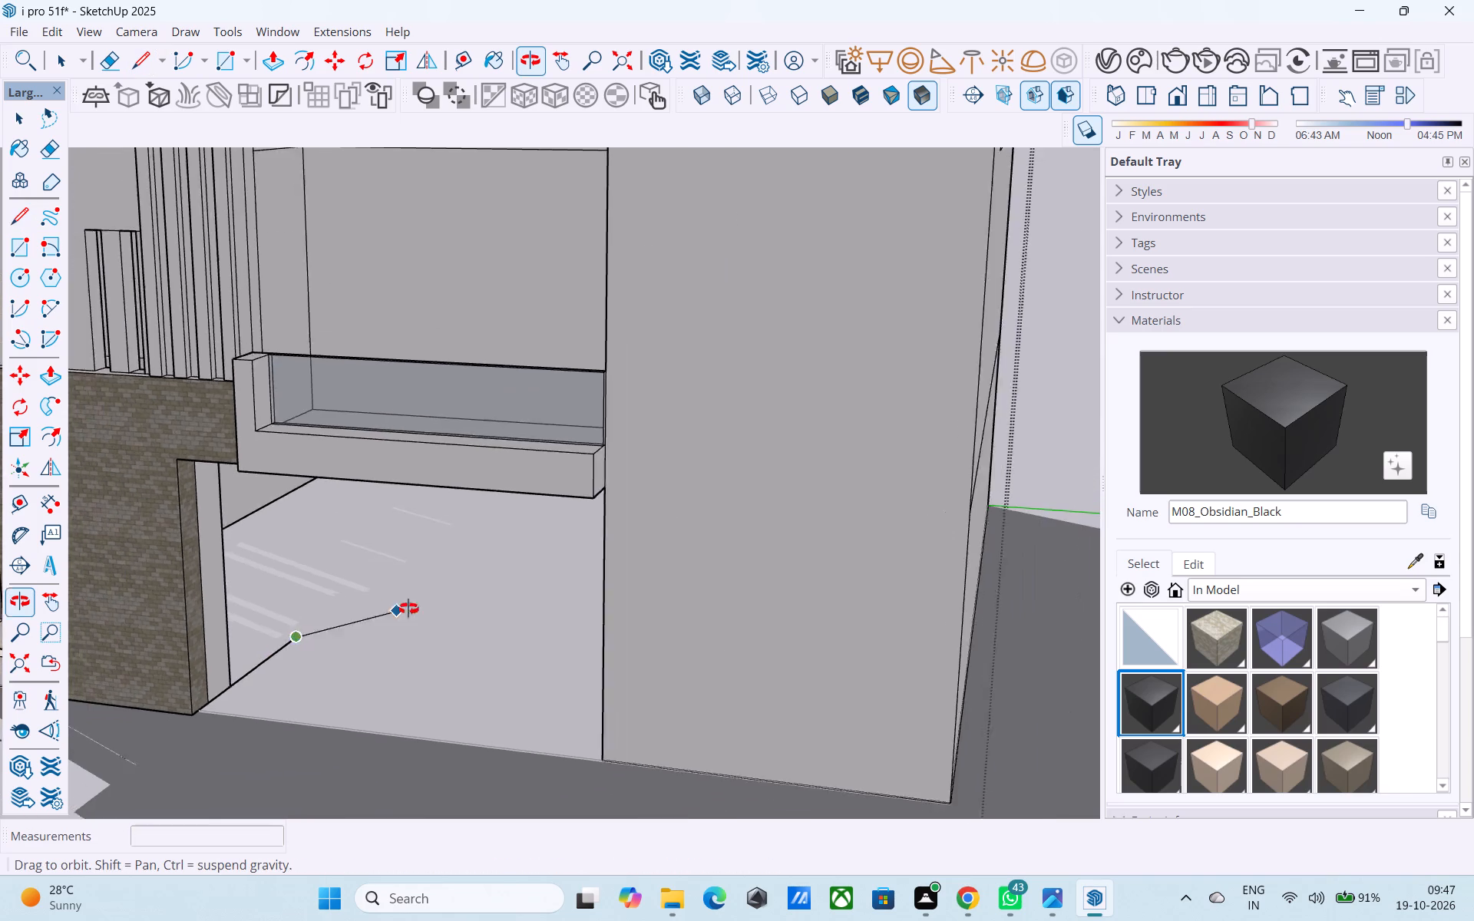
middle_drag(408, 609, 594, 619)
scroll(597, 596, up, 3)
shift+middle_drag(760, 618, 795, 682)
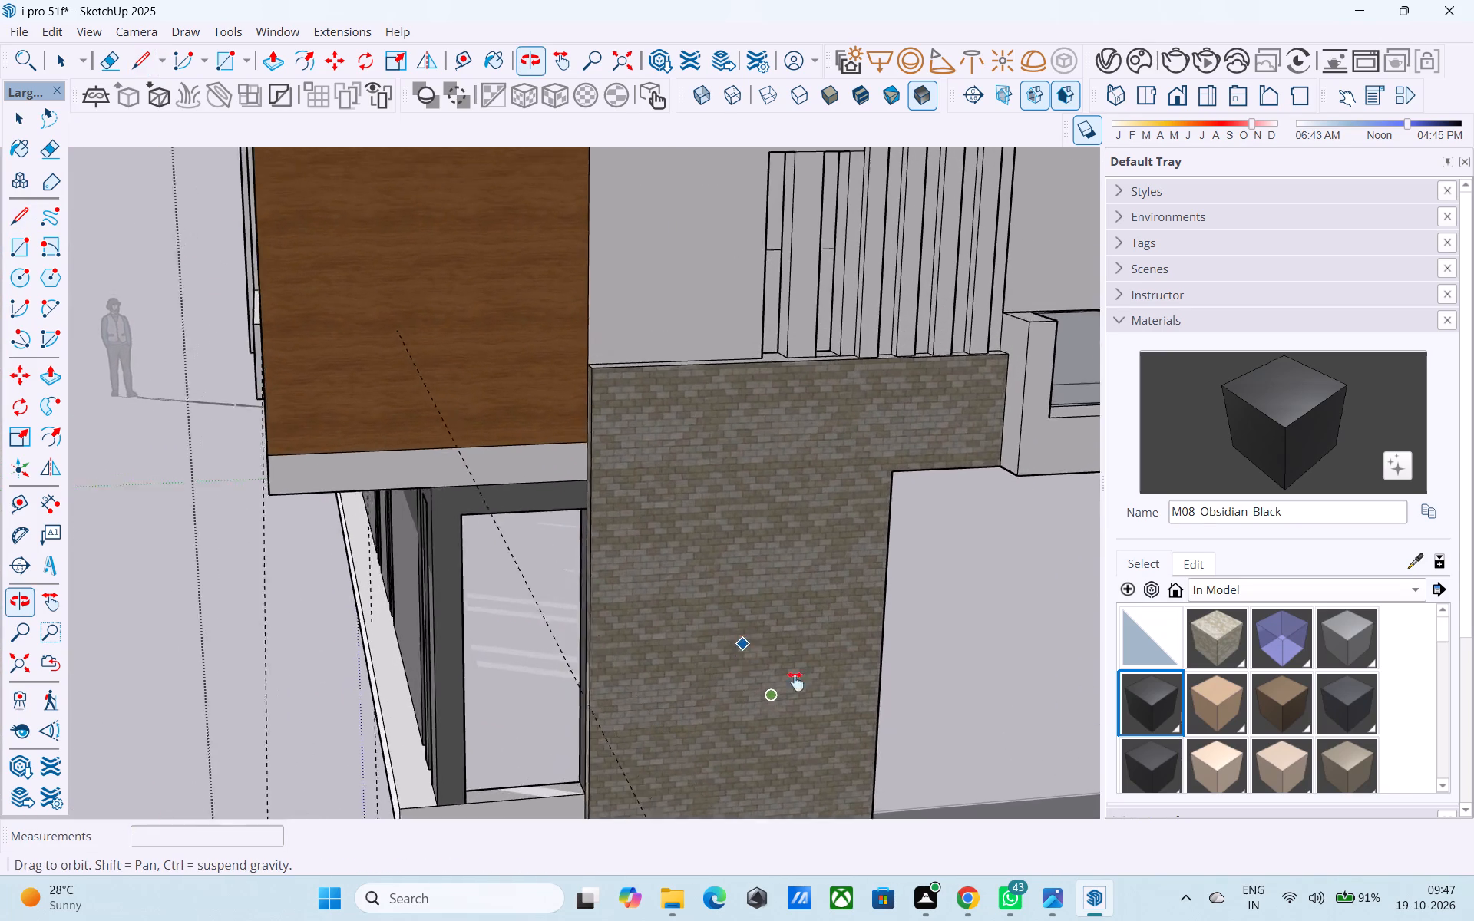
shift+middle_drag(795, 682, 712, 639)
scroll(547, 589, up, 7)
middle_drag(471, 535, 51, 618)
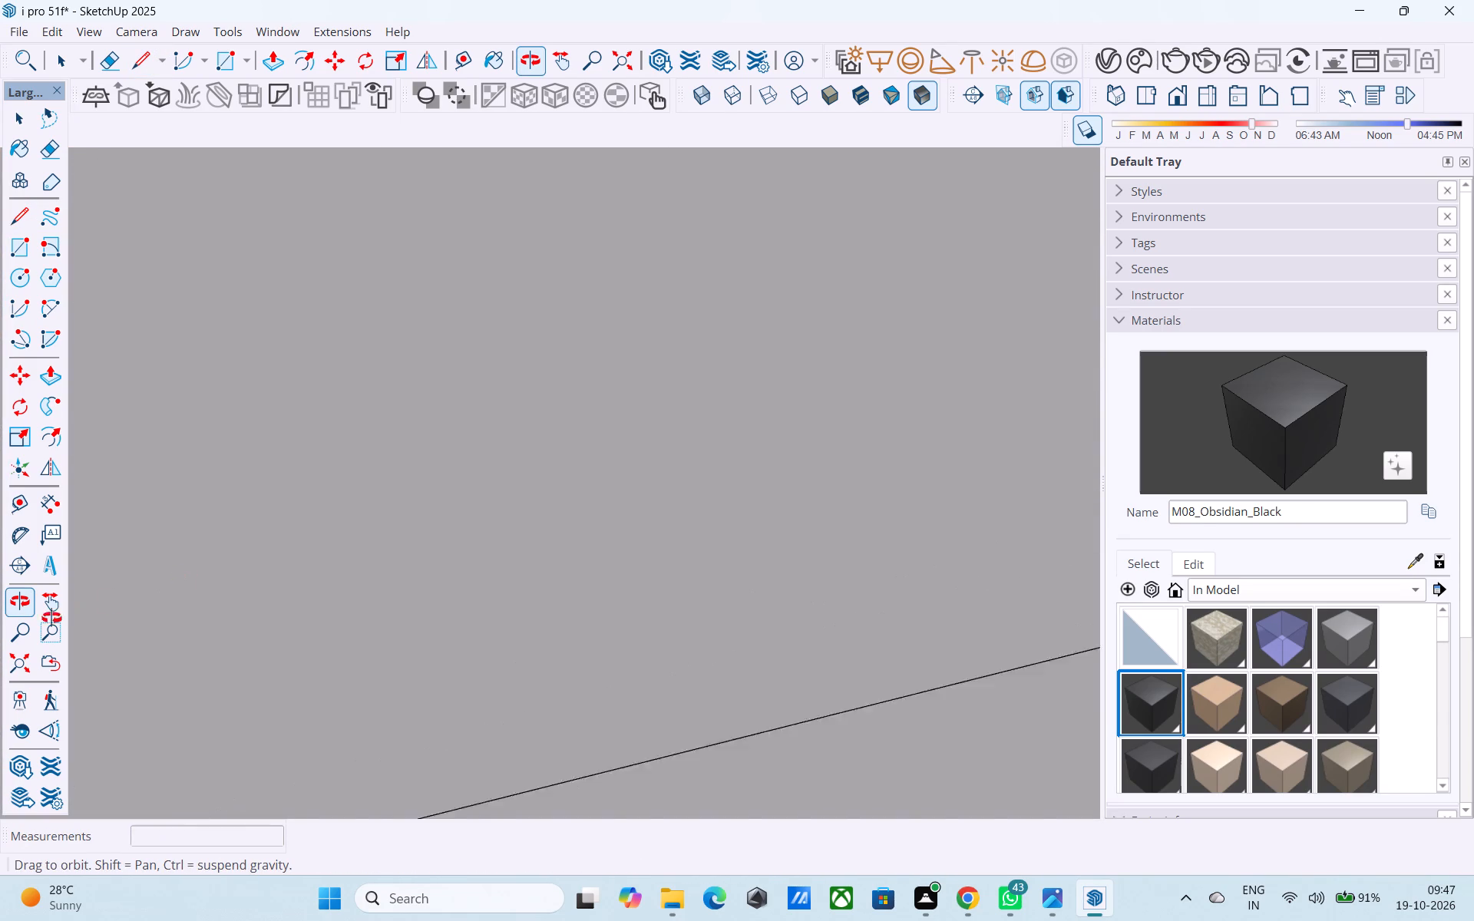
middle_drag(51, 618, 3, 779)
middle_drag(548, 597, 0, 681)
middle_drag(644, 490, 294, 520)
scroll(644, 487, up, 1)
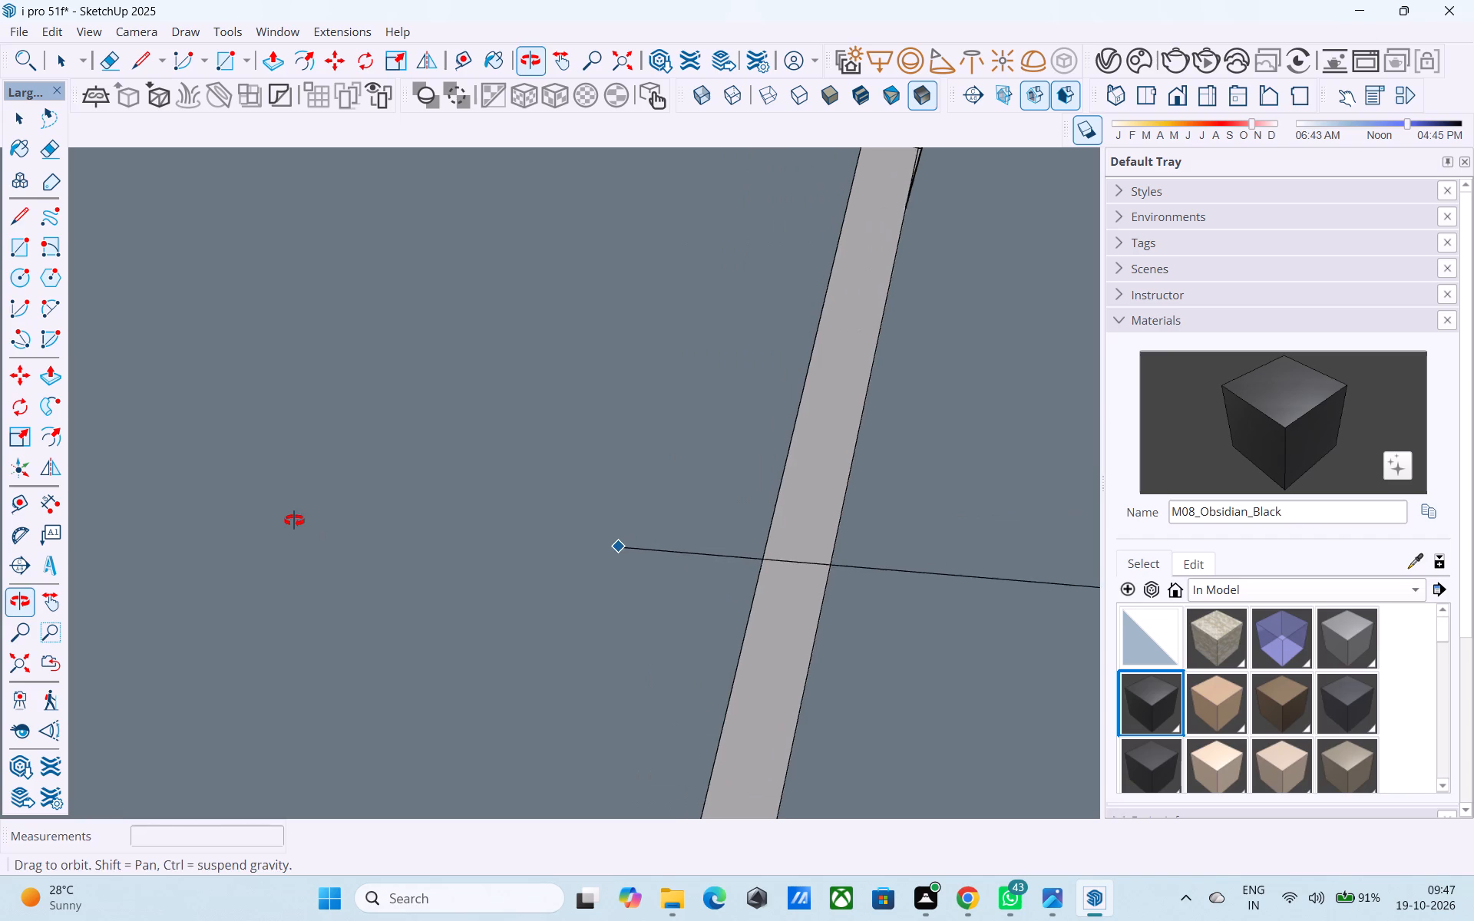
middle_drag(294, 520, 294, 520)
shift+middle_drag(1072, 541, 543, 366)
shift+middle_drag(813, 567, 398, 440)
middle_drag(980, 374, 831, 262)
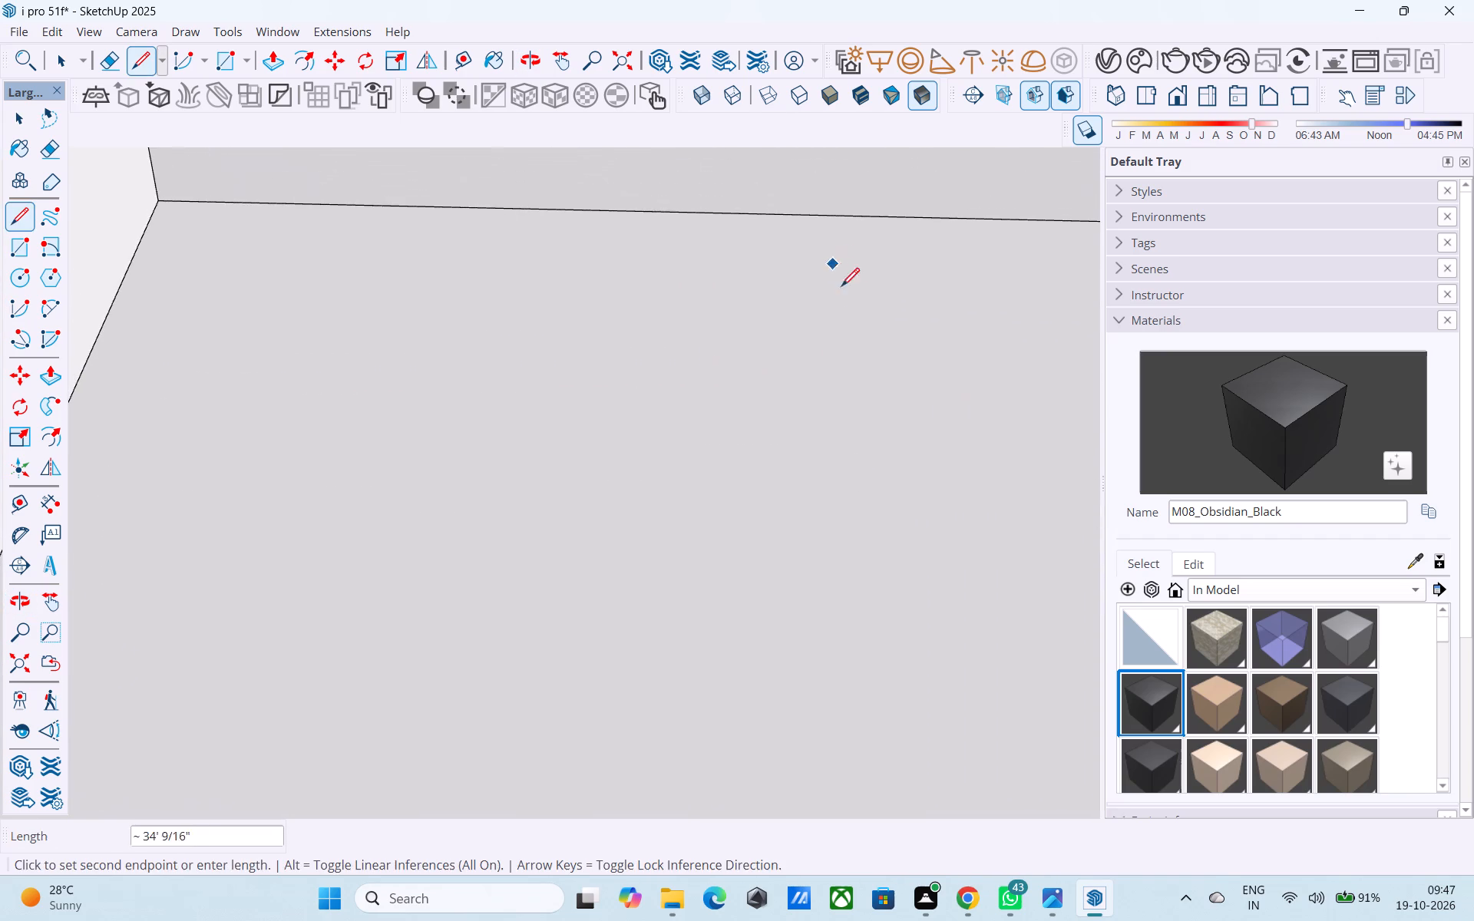
middle_drag(798, 449, 1078, 295)
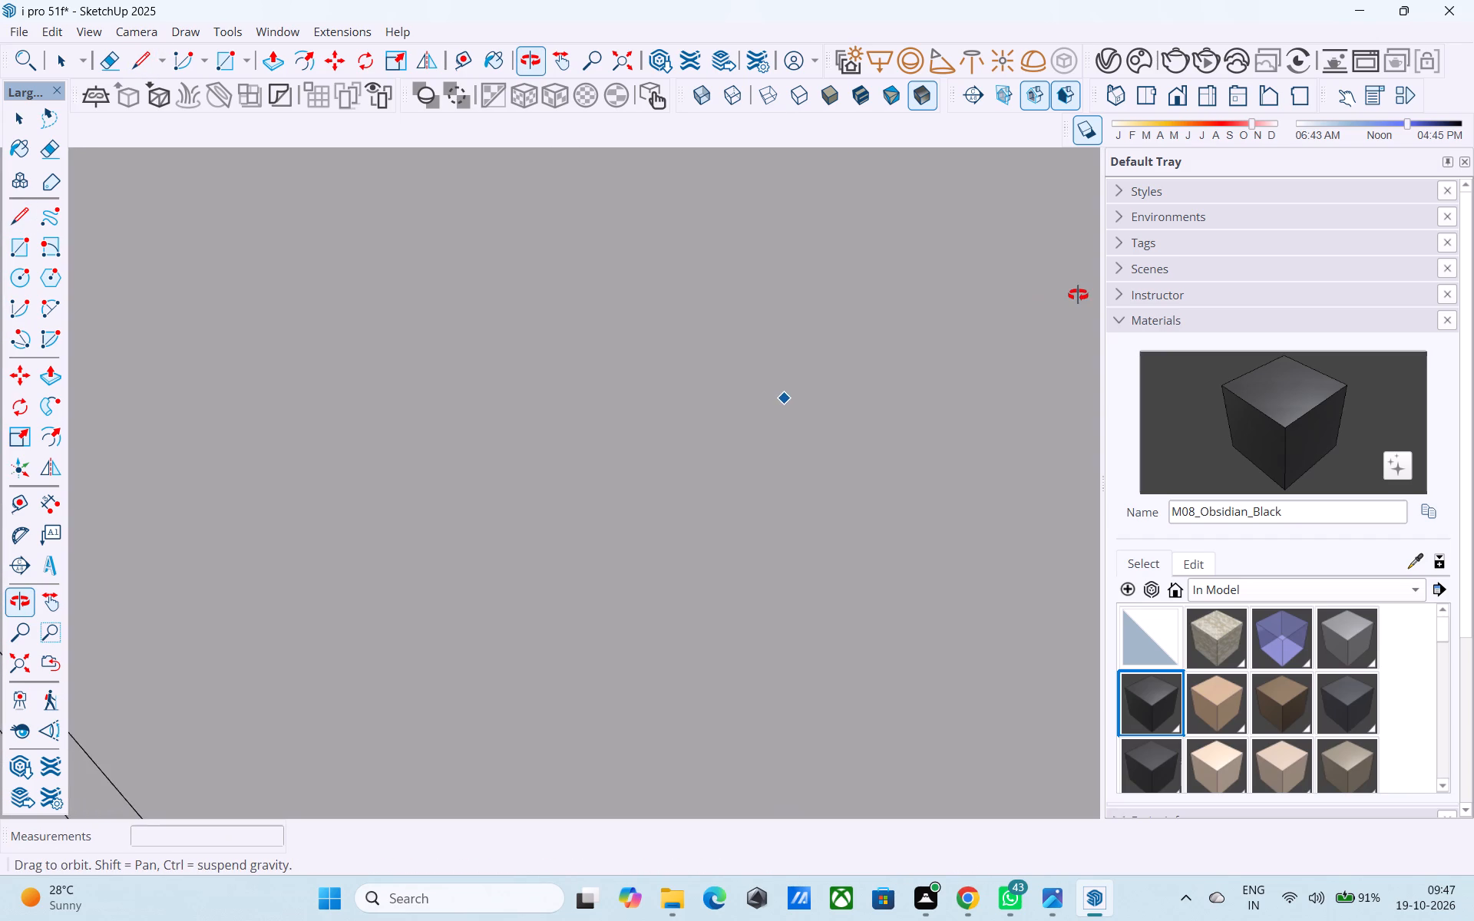
middle_drag(1078, 295, 852, 307)
Look around from inside the house with the Look Around tool and bring the opening under the side balcony back into view.
click(15, 738)
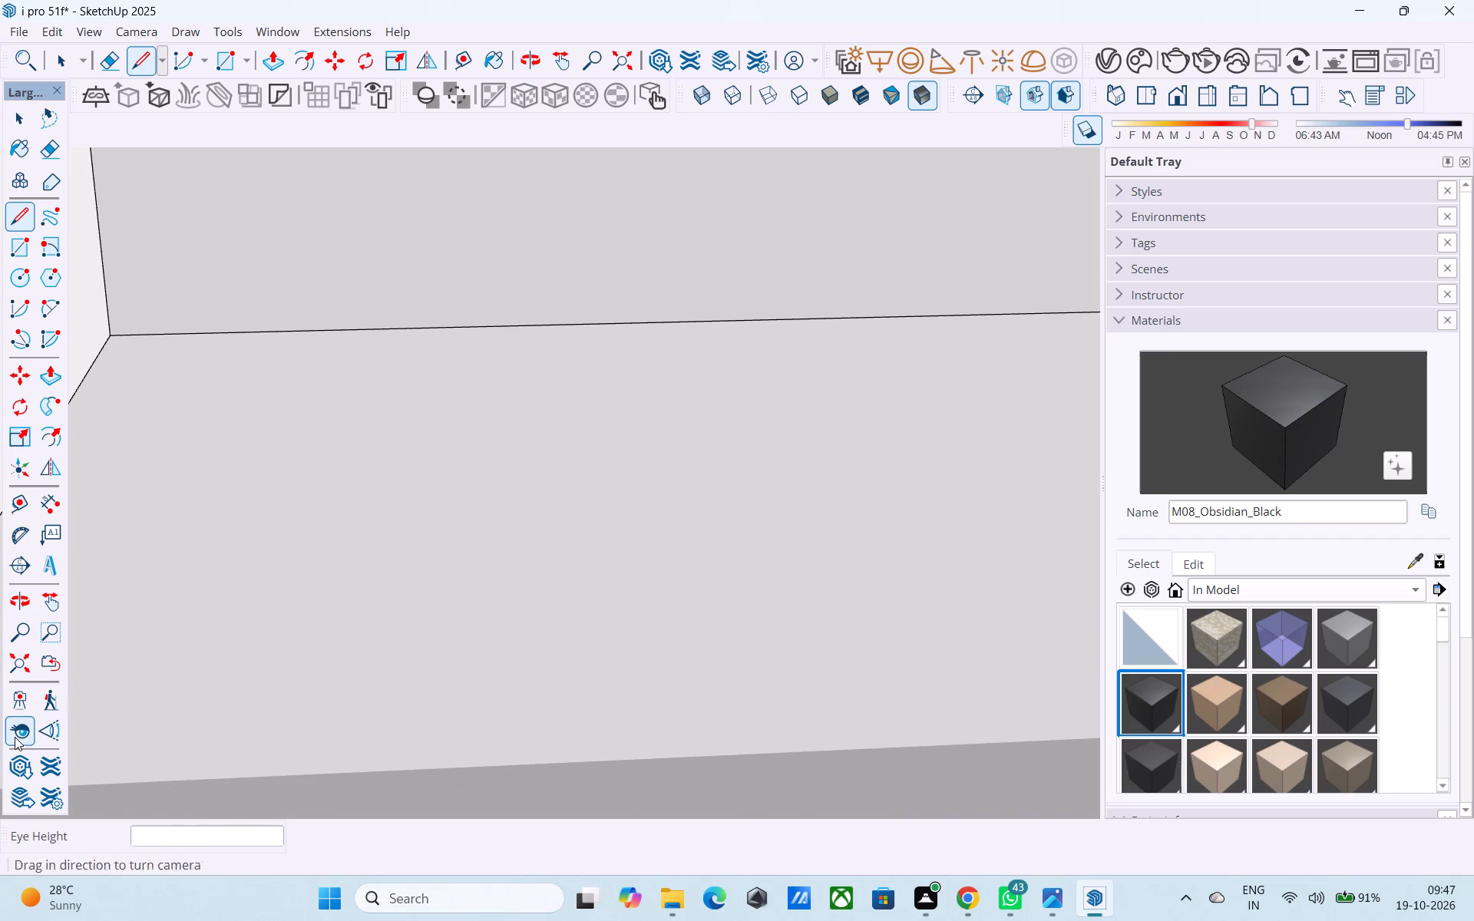
drag(515, 497, 1068, 457)
drag(702, 408, 1104, 275)
drag(709, 470, 1090, 372)
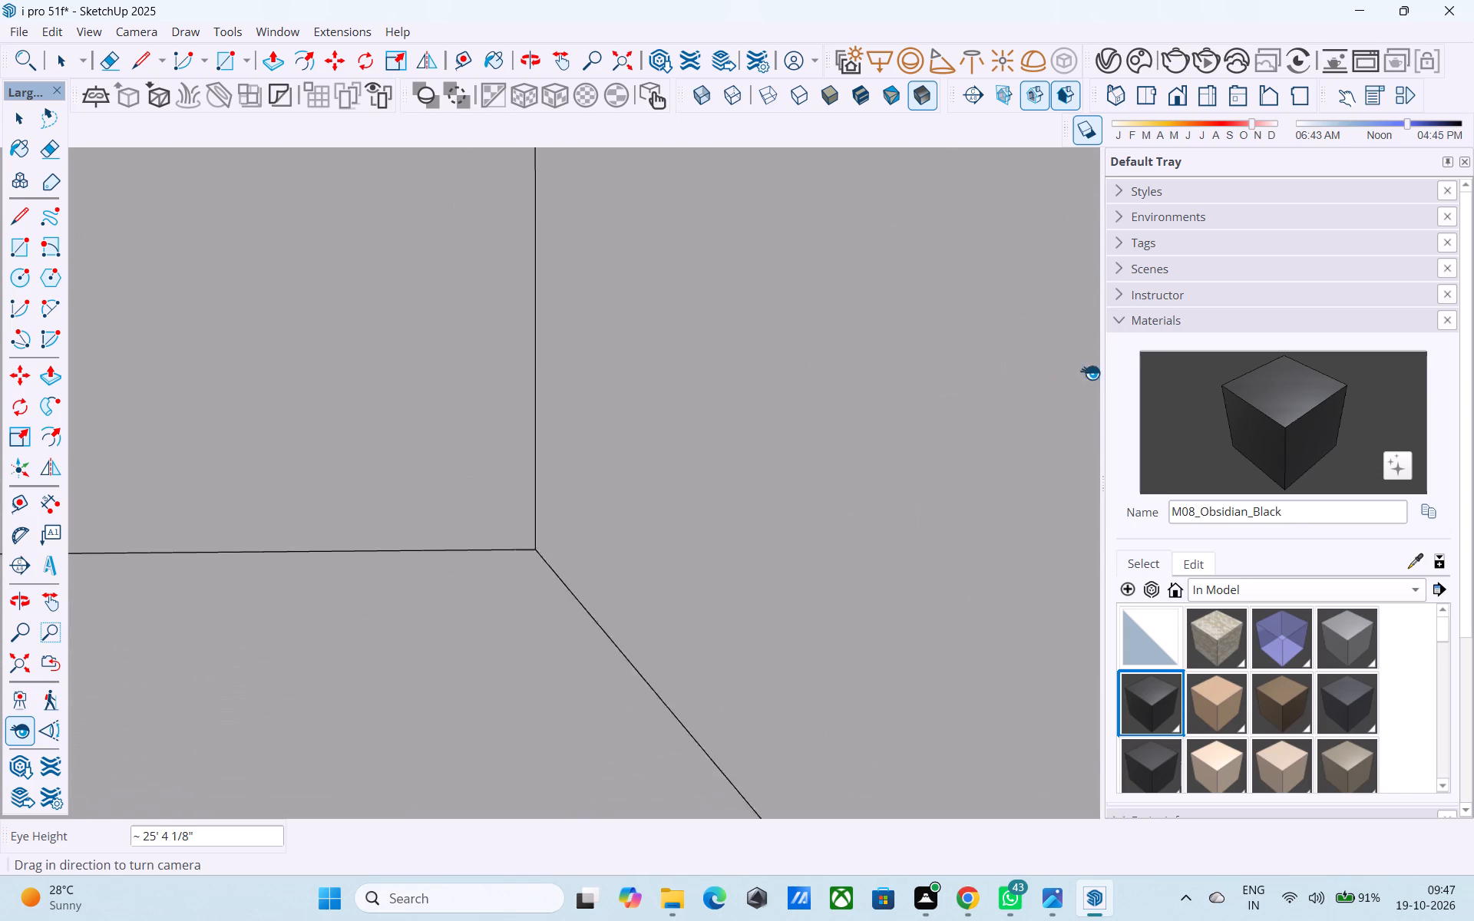
drag(1090, 372, 1103, 372)
drag(658, 391, 1473, 642)
drag(524, 474, 1250, 489)
drag(345, 445, 1198, 520)
drag(451, 490, 1375, 569)
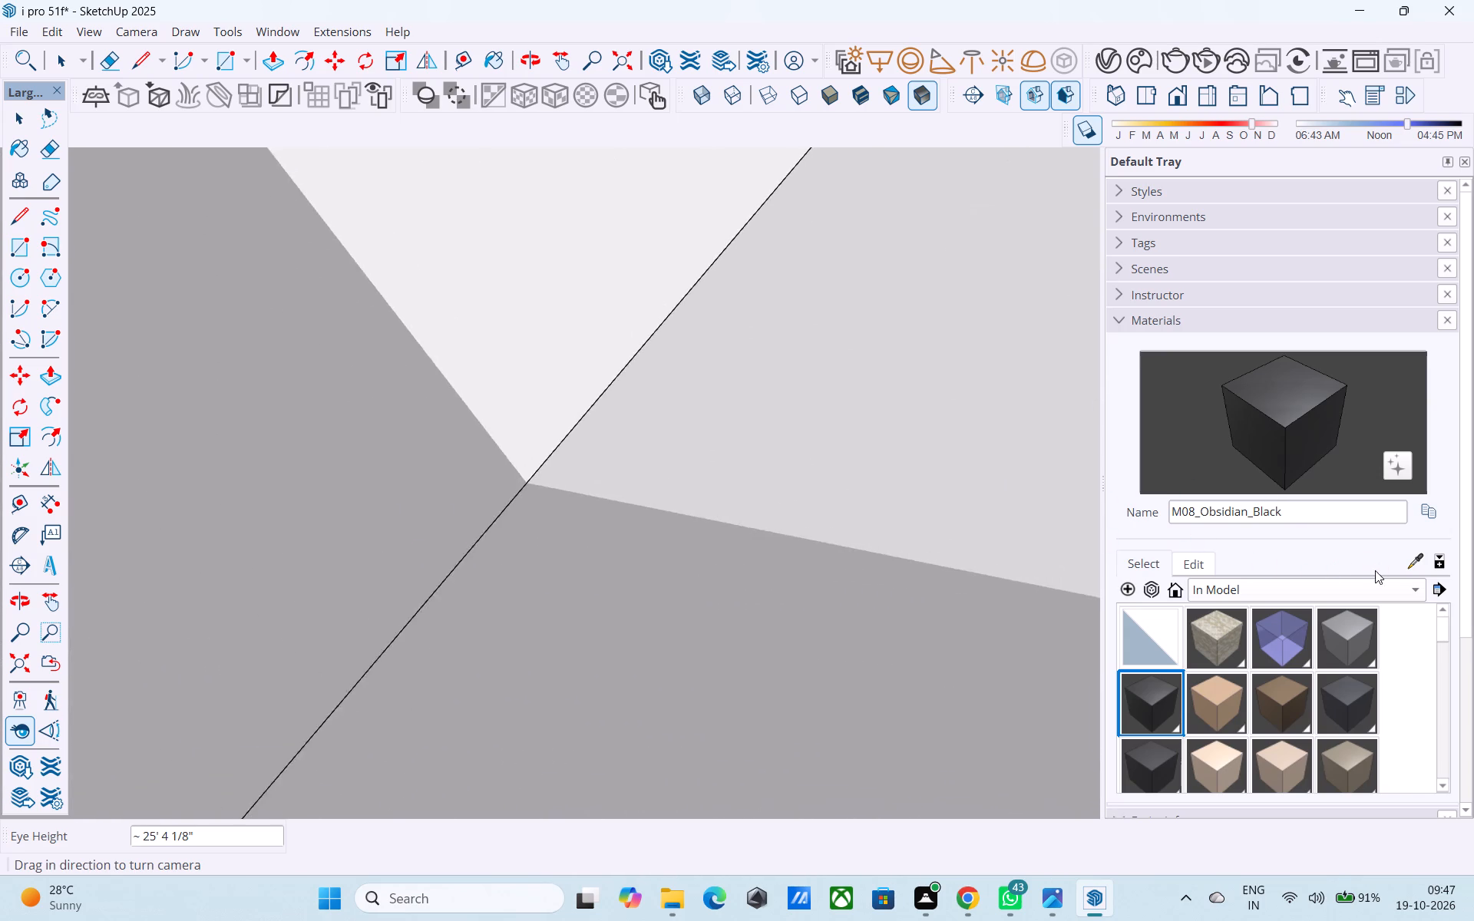
drag(550, 460, 918, 223)
drag(772, 400, 321, 348)
scroll(356, 394, up, 11)
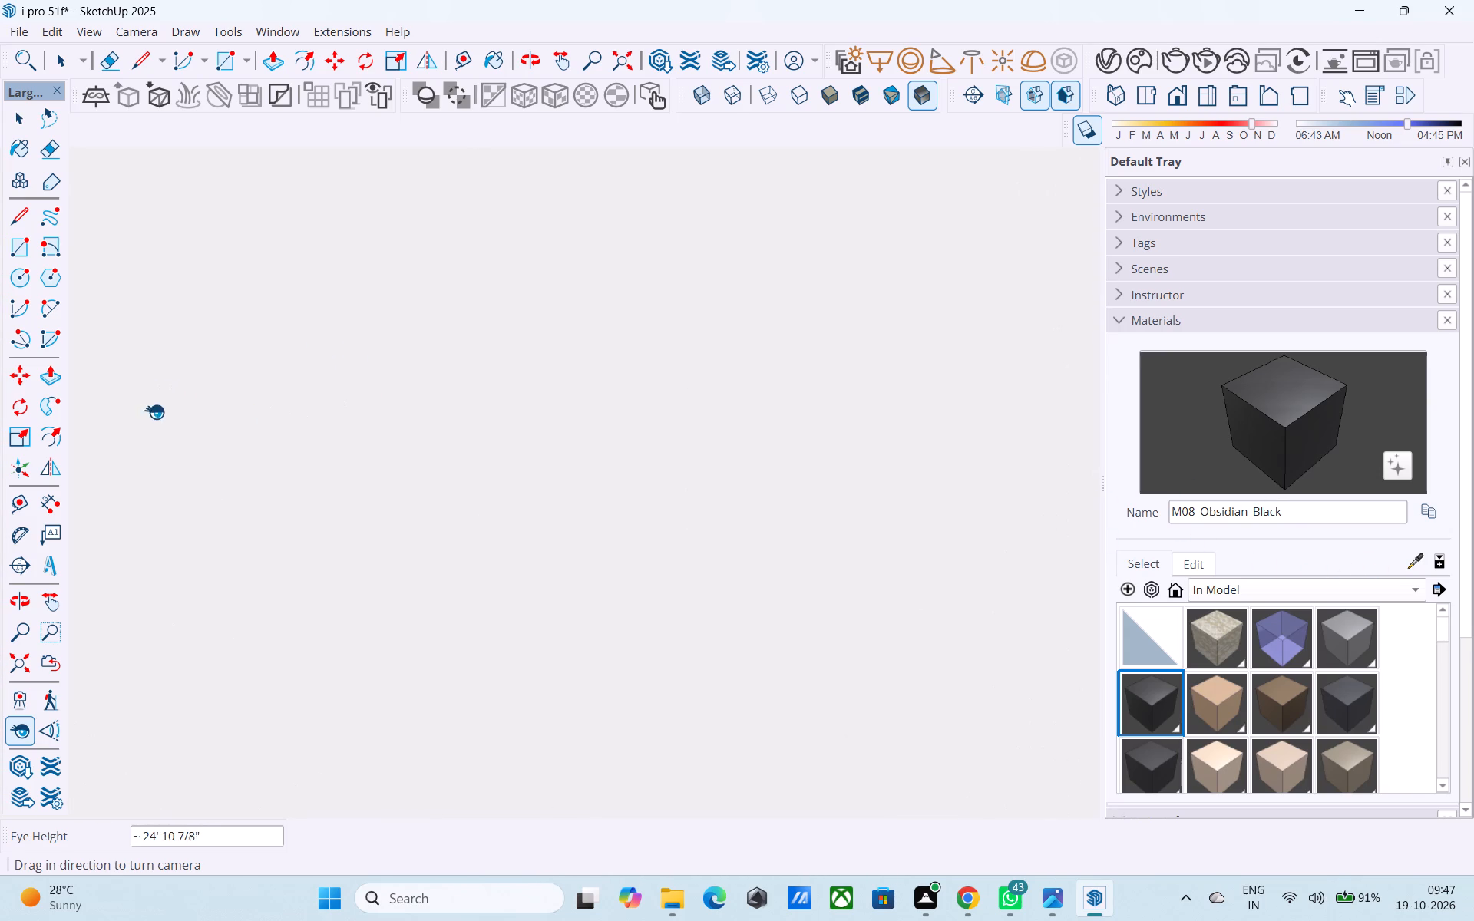
scroll(154, 411, up, 20)
scroll(154, 411, up, 19)
middle_click(138, 365)
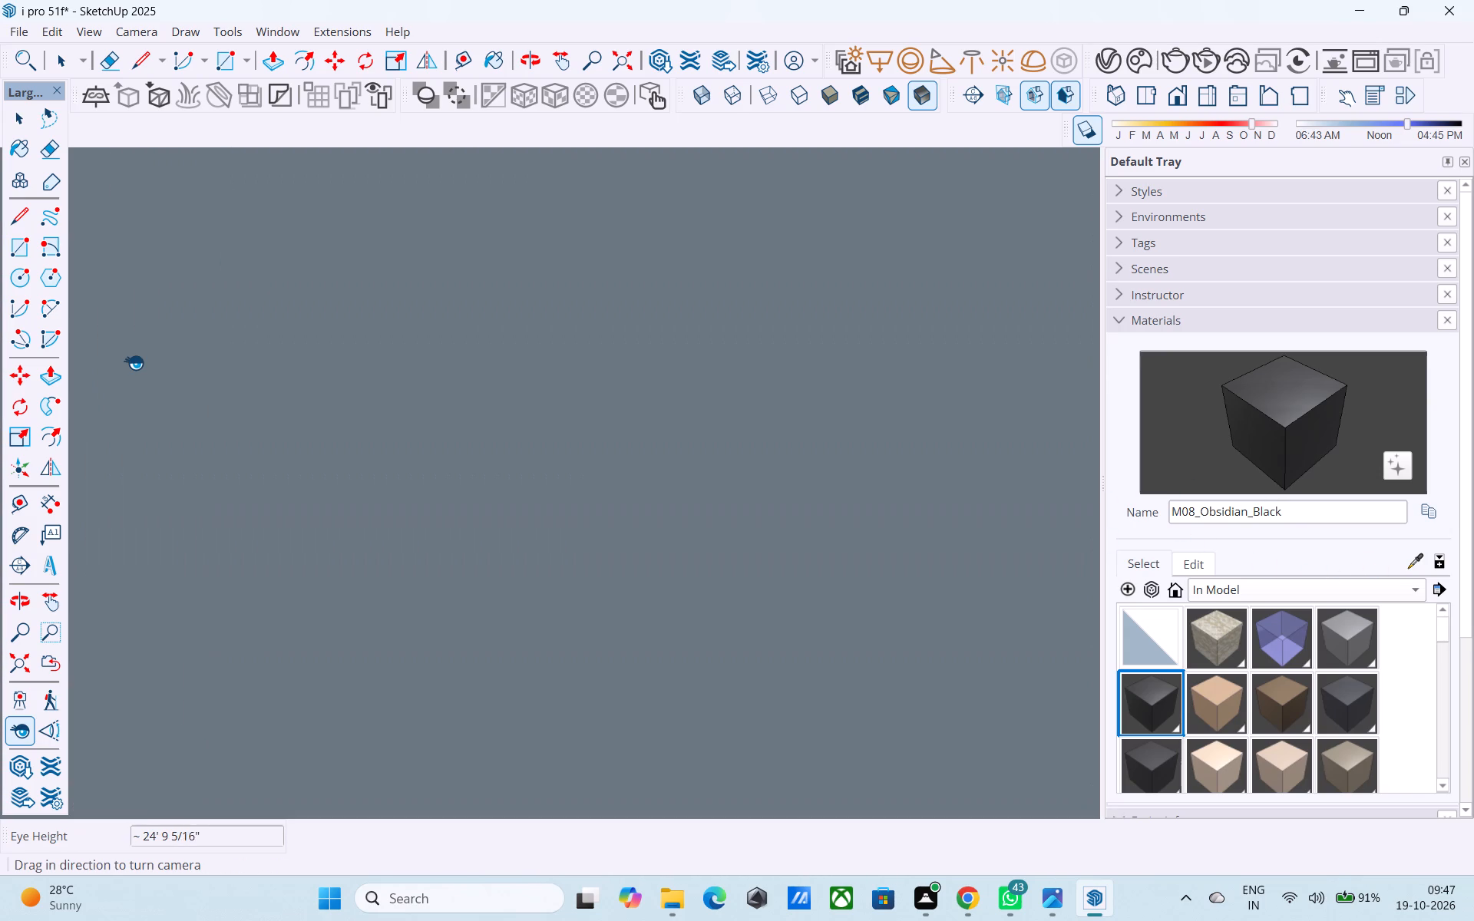
scroll(134, 362, up, 20)
scroll(134, 362, up, 19)
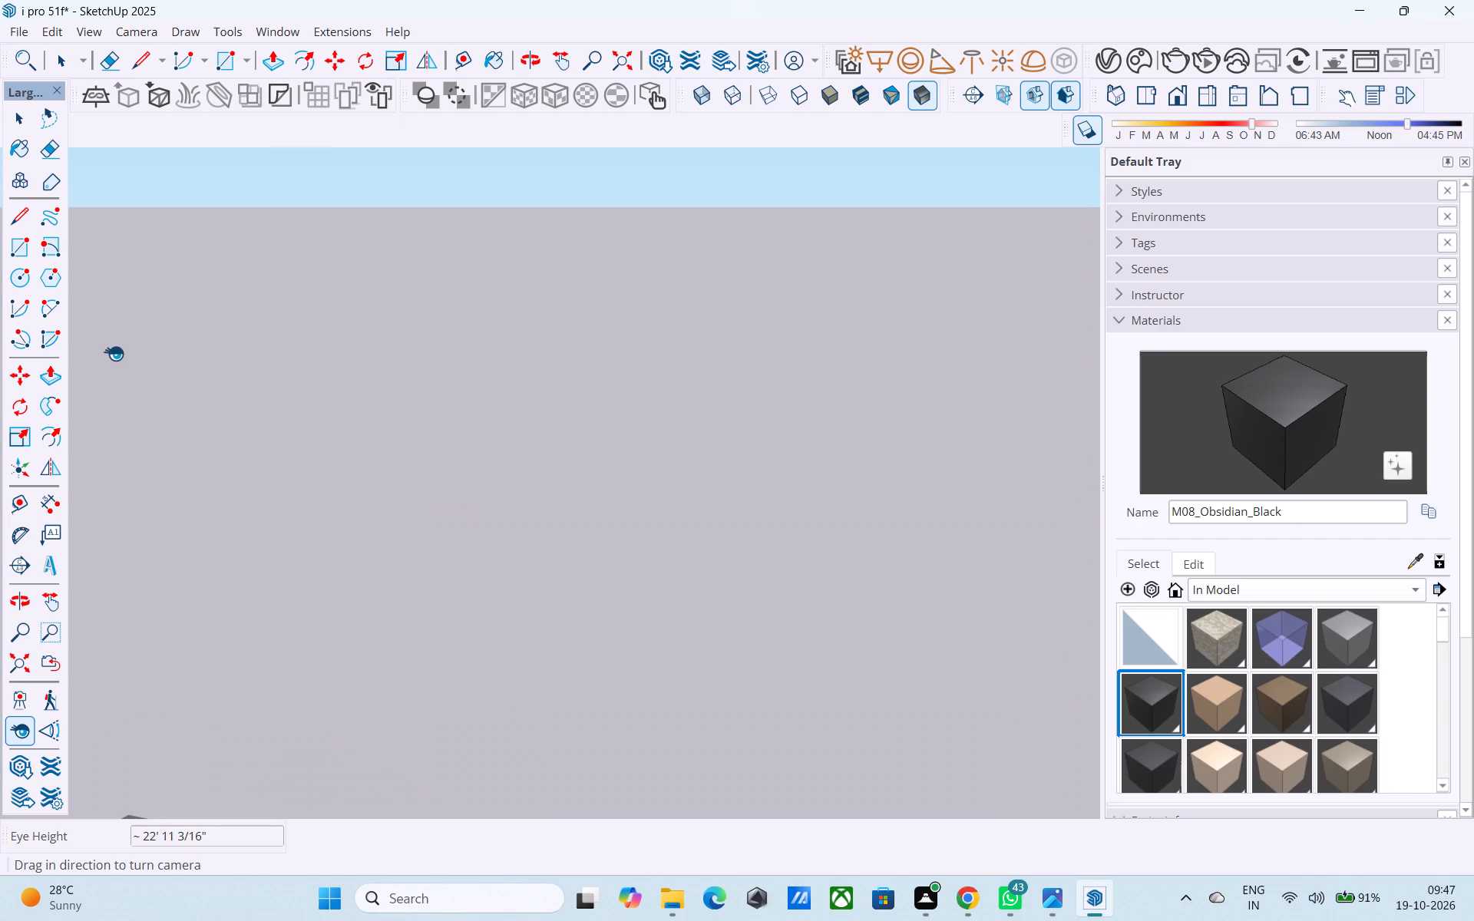
drag(97, 344, 502, 336)
drag(380, 367, 854, 392)
drag(475, 394, 815, 415)
scroll(868, 378, down, 4)
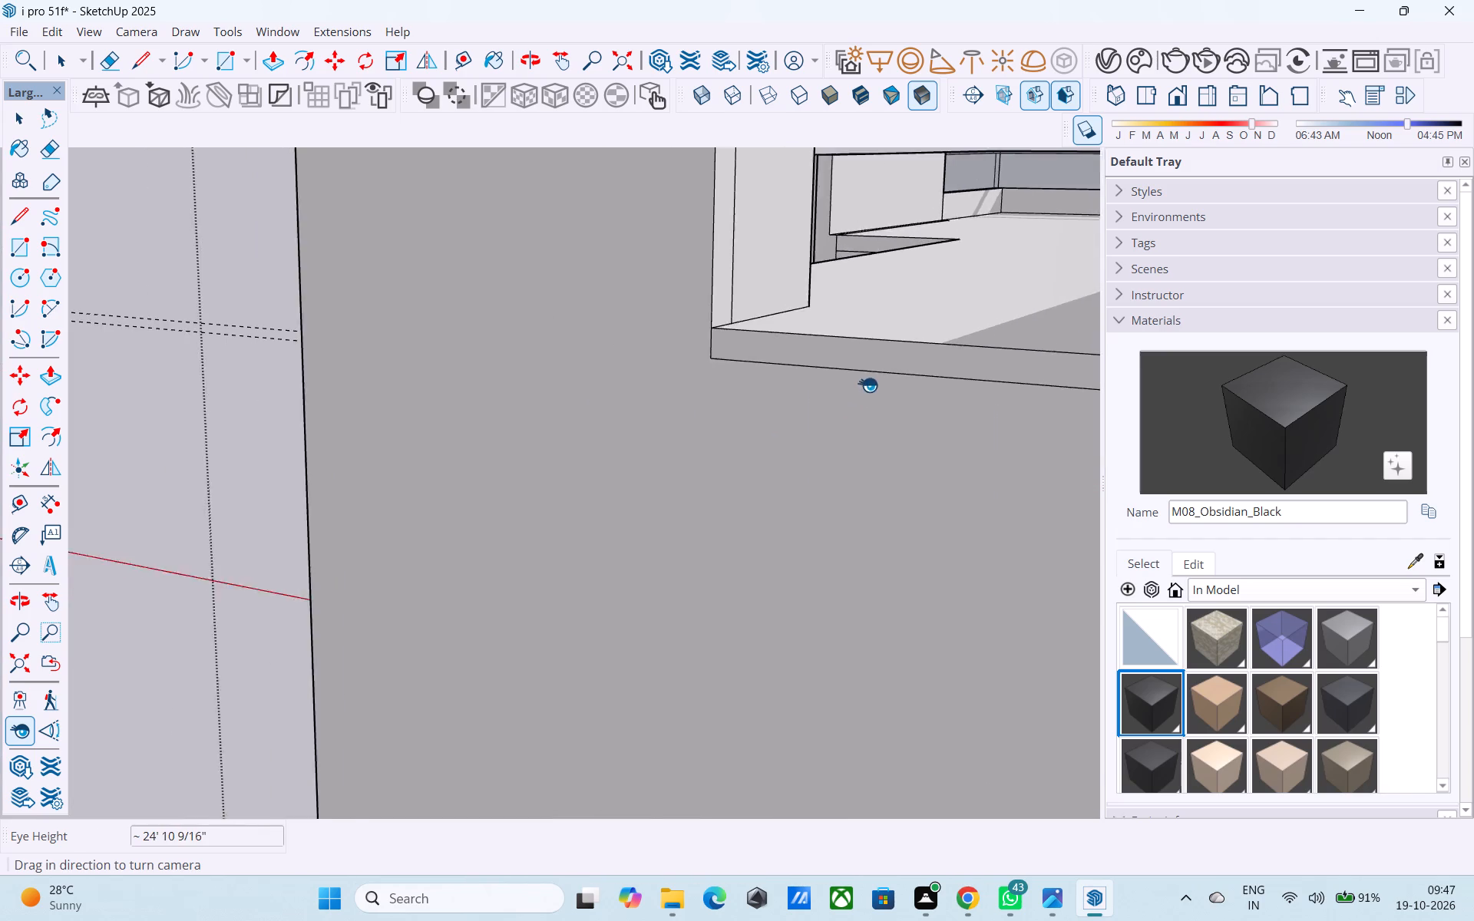
scroll(868, 385, down, 10)
scroll(749, 451, up, 2)
scroll(749, 453, down, 10)
middle_drag(614, 480, 1218, 450)
scroll(634, 481, up, 5)
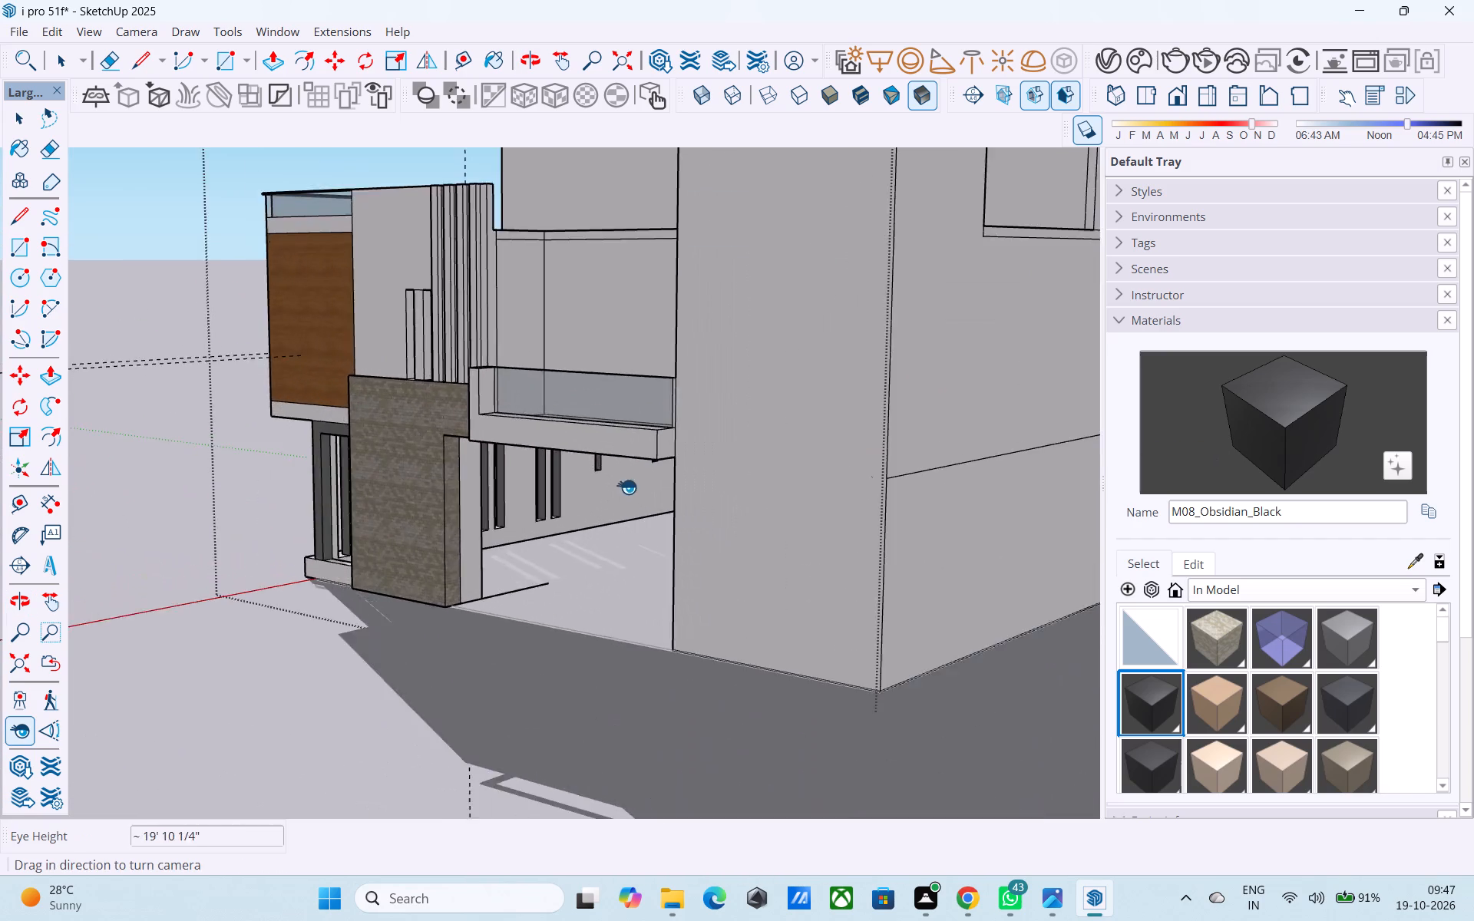
Draw an 11' 3" floor line from the 6' line's free end across to the slotted side wall.
scroll(626, 487, up, 9)
middle_drag(577, 503, 570, 502)
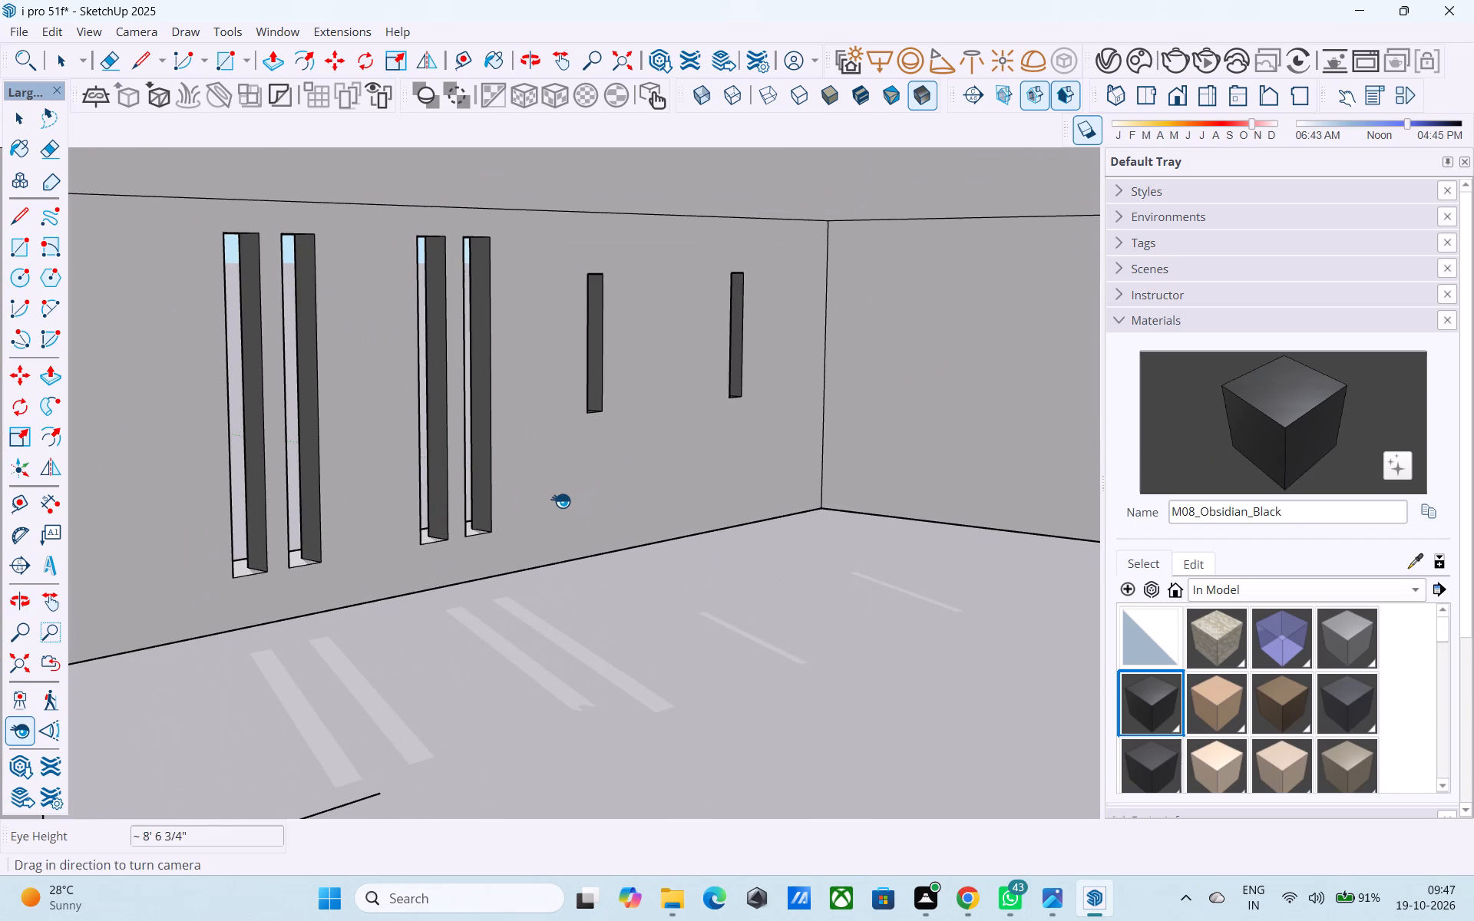
shift+middle_drag(535, 503, 732, 523)
middle_drag(790, 503, 800, 504)
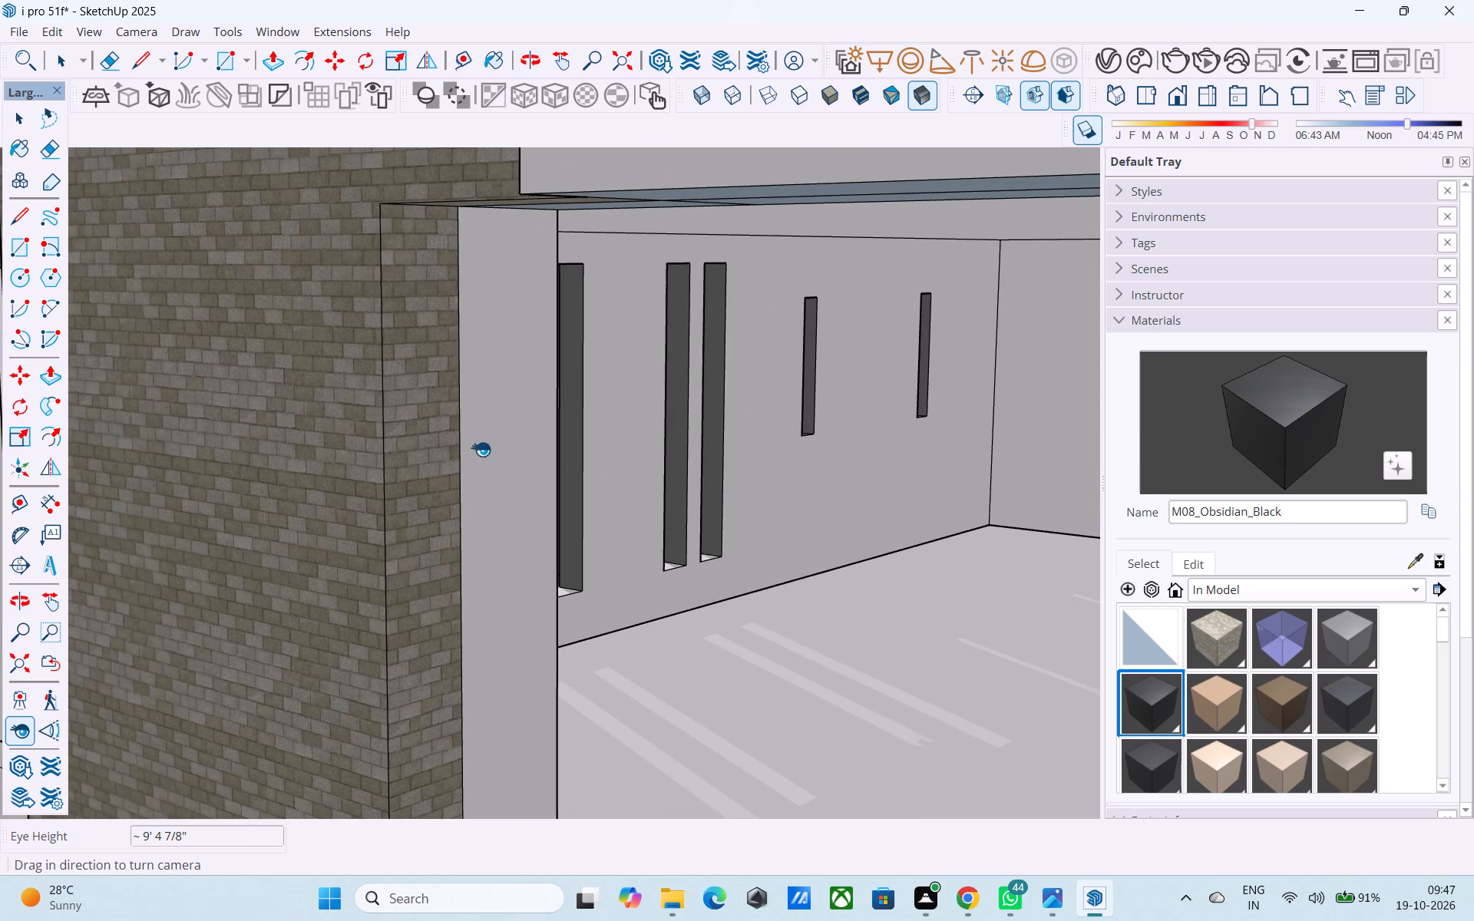
drag(557, 454, 1097, 467)
scroll(661, 421, up, 14)
drag(642, 418, 580, 407)
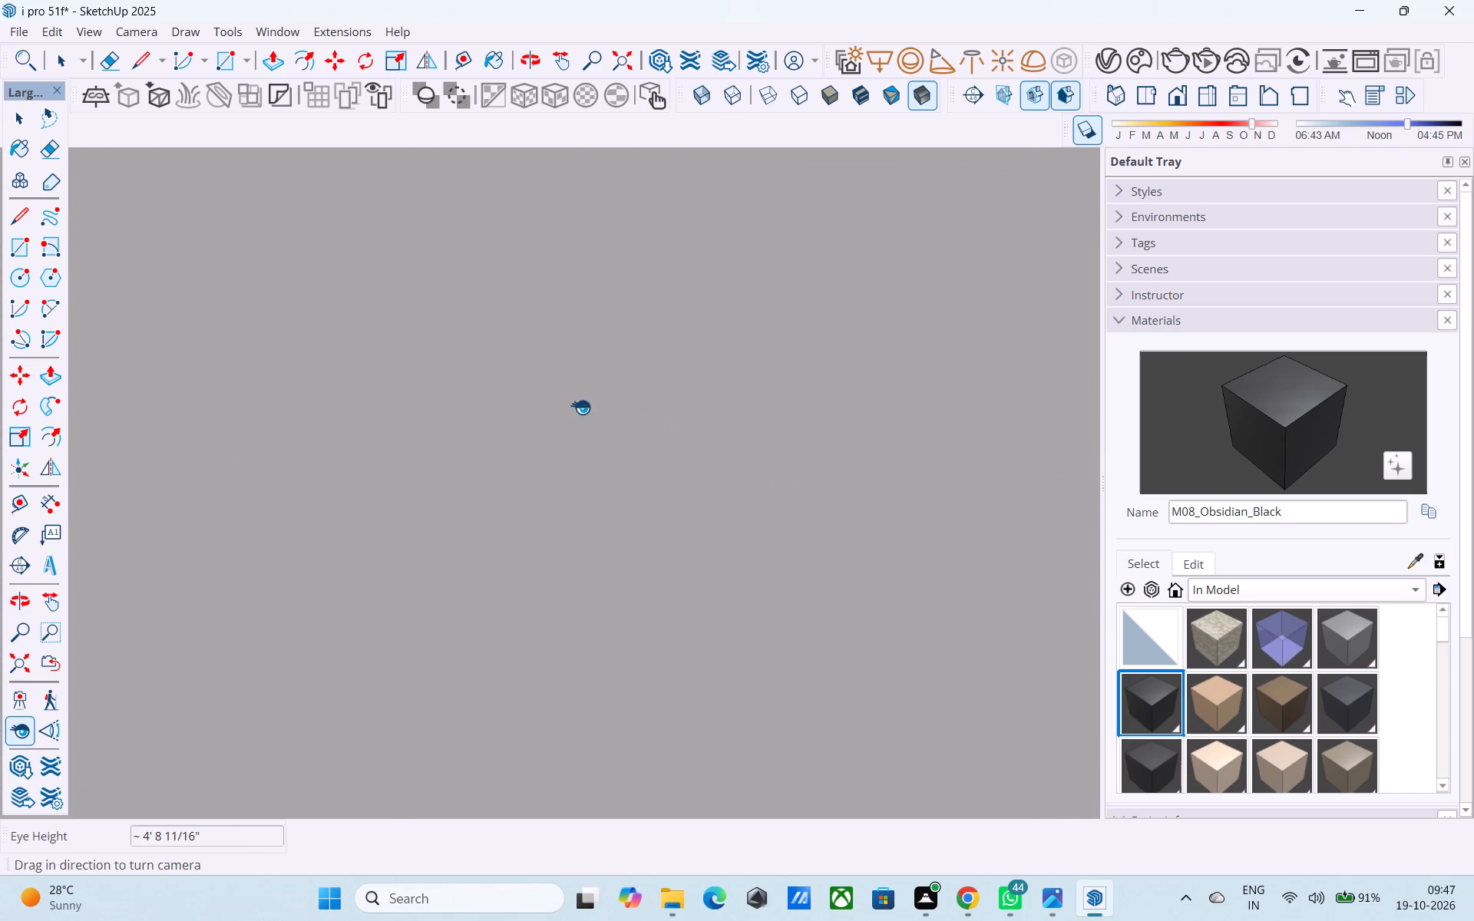
drag(580, 407, 46, 412)
drag(773, 366, 379, 397)
drag(812, 387, 252, 381)
drag(732, 409, 702, 412)
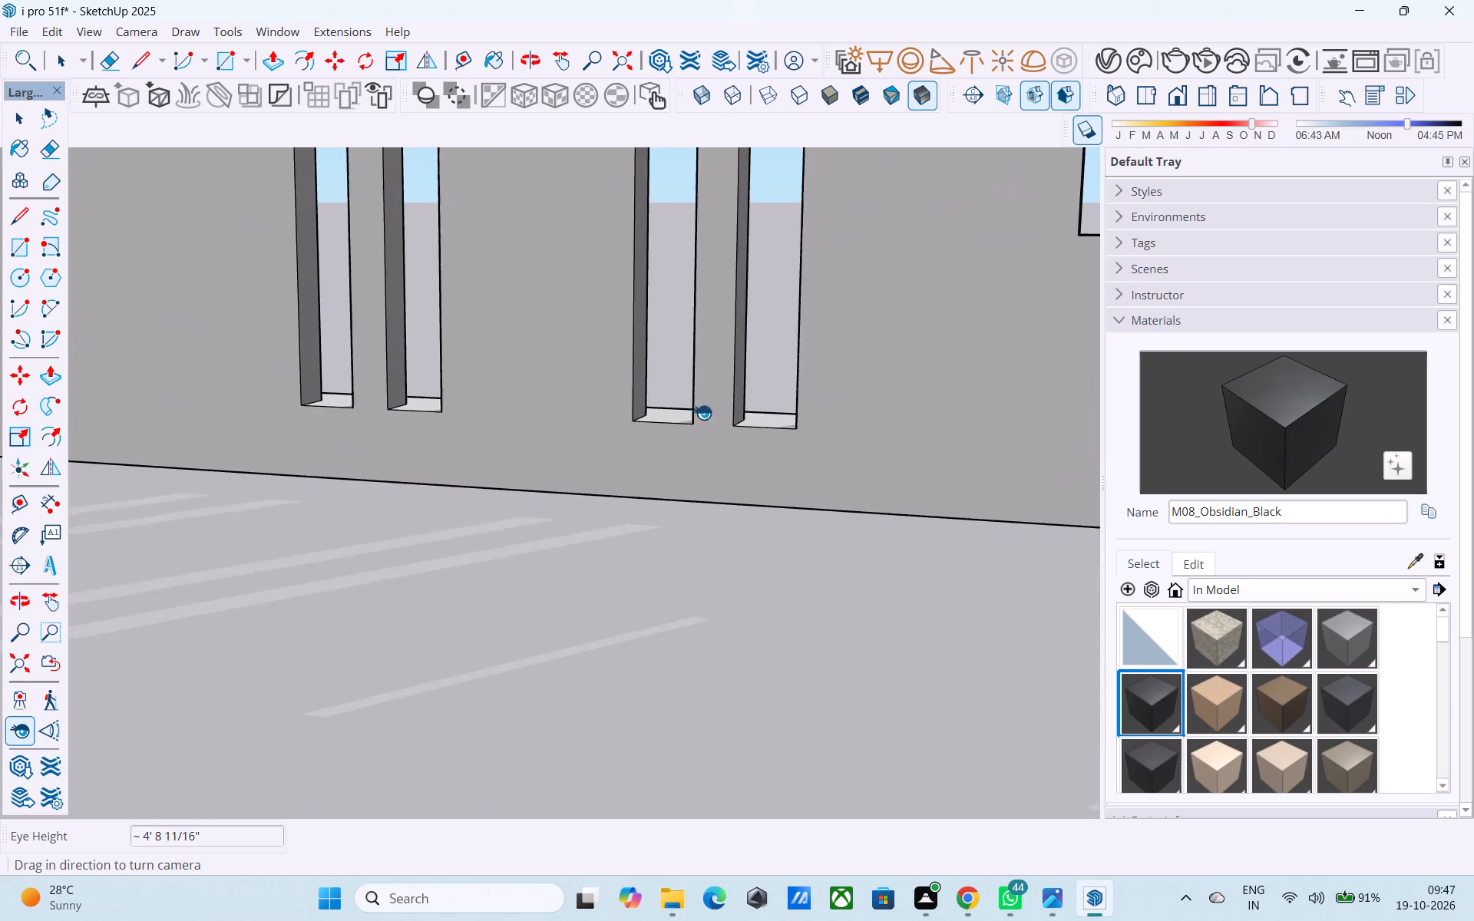
drag(702, 412, 212, 423)
middle_drag(428, 414, 332, 451)
scroll(415, 418, up, 1)
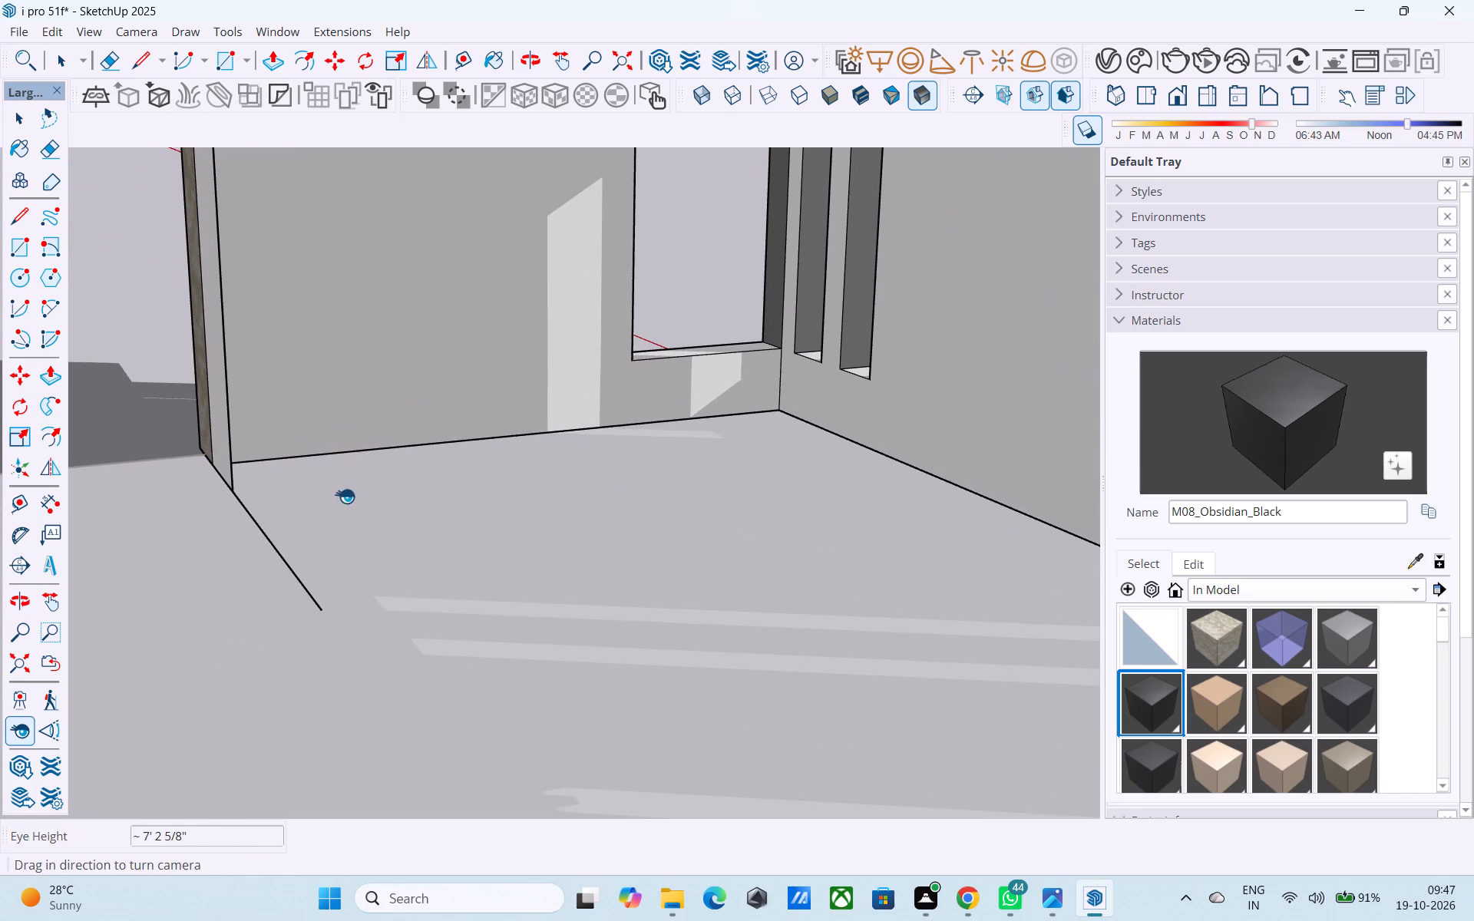
key(l)
click(324, 609)
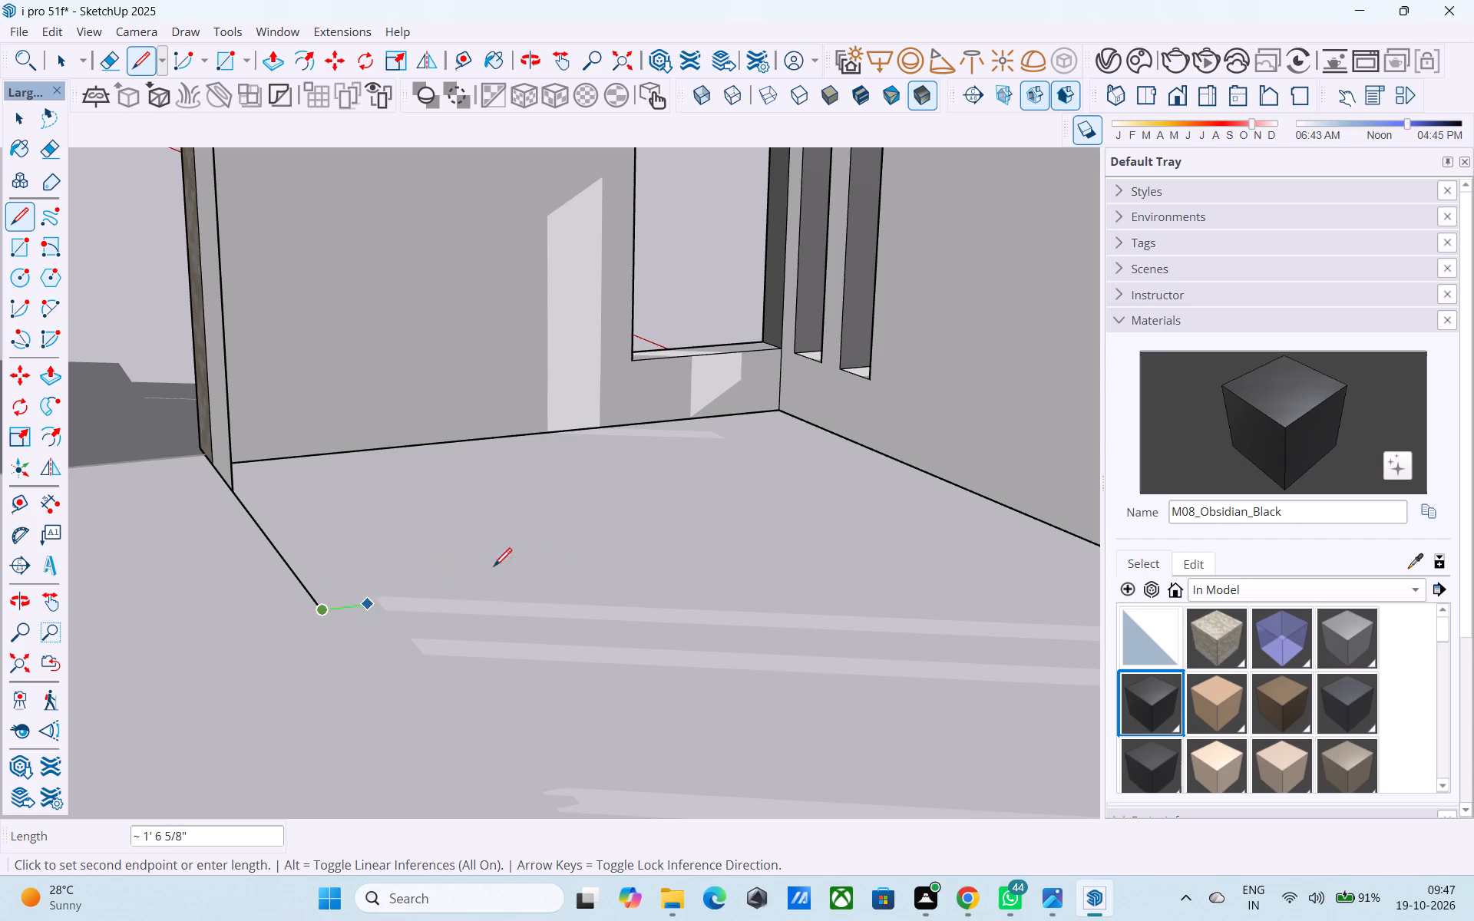
click(1033, 525)
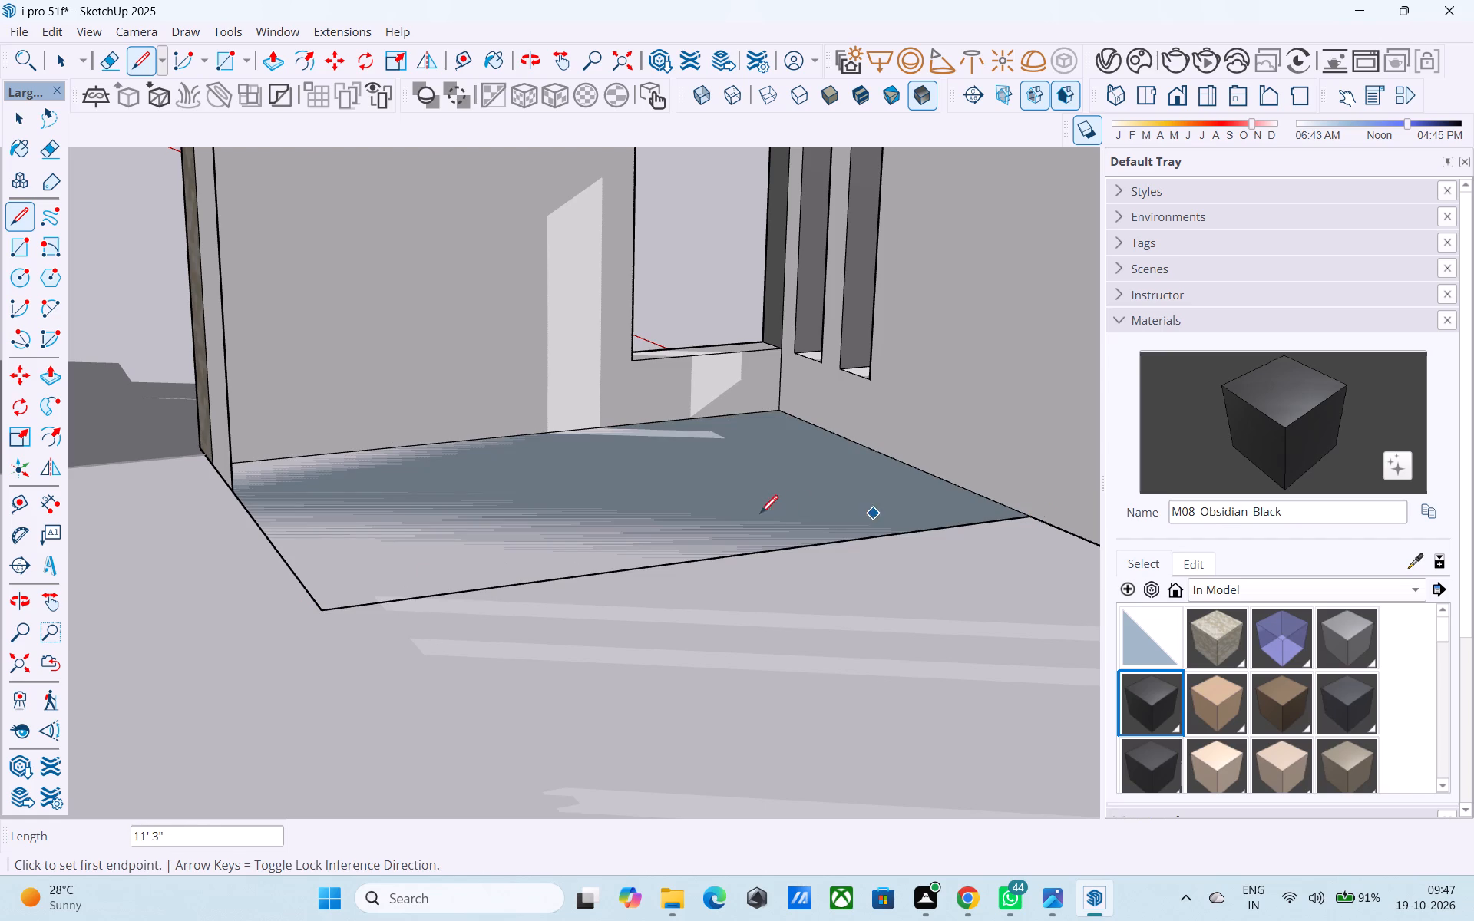
Delete the overlapping floor face enclosed by the new lines and the room's corner walls.
key(space)
click(746, 513)
right_click(745, 513)
click(689, 517)
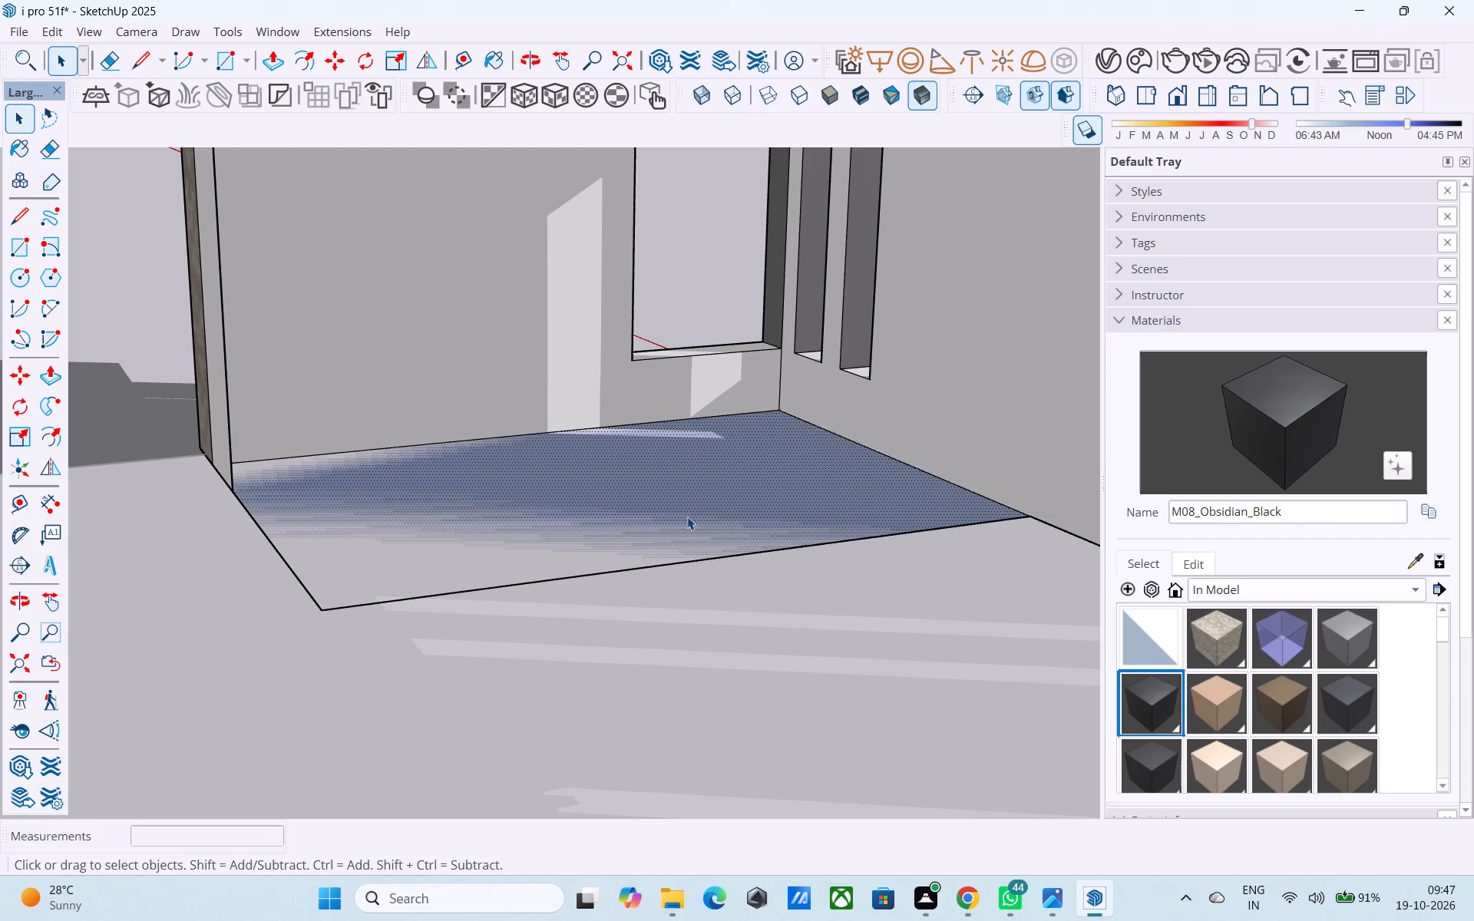
key(Delete)
Draw a vertical line up the slotted wall from the floor line's end to the wall's top edge.
middle_drag(730, 521, 576, 555)
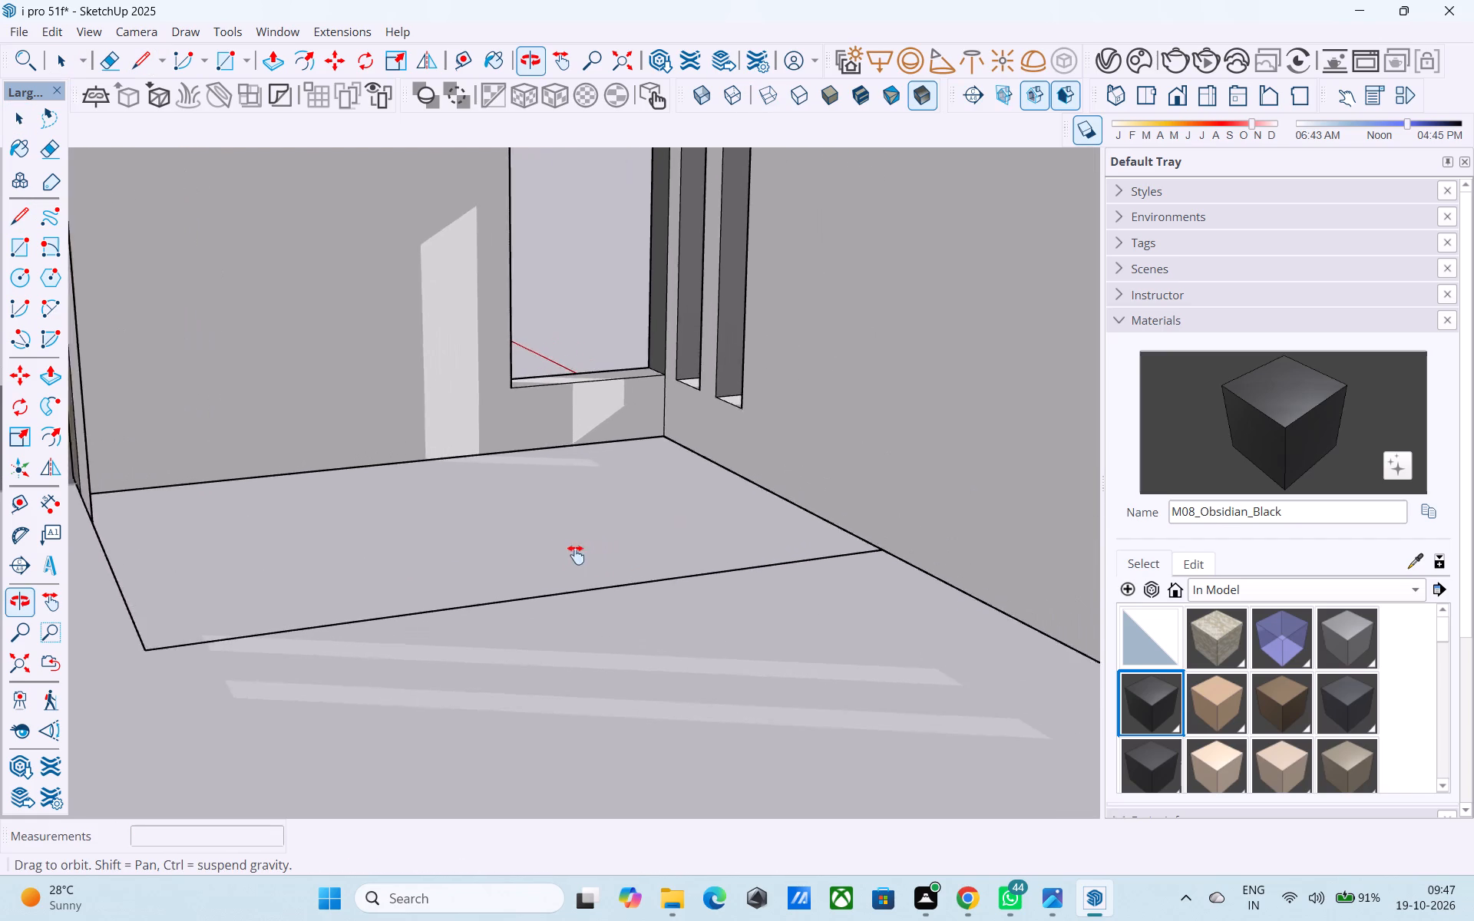
middle_drag(576, 555, 586, 548)
scroll(596, 556, down, 4)
middle_drag(802, 524, 947, 494)
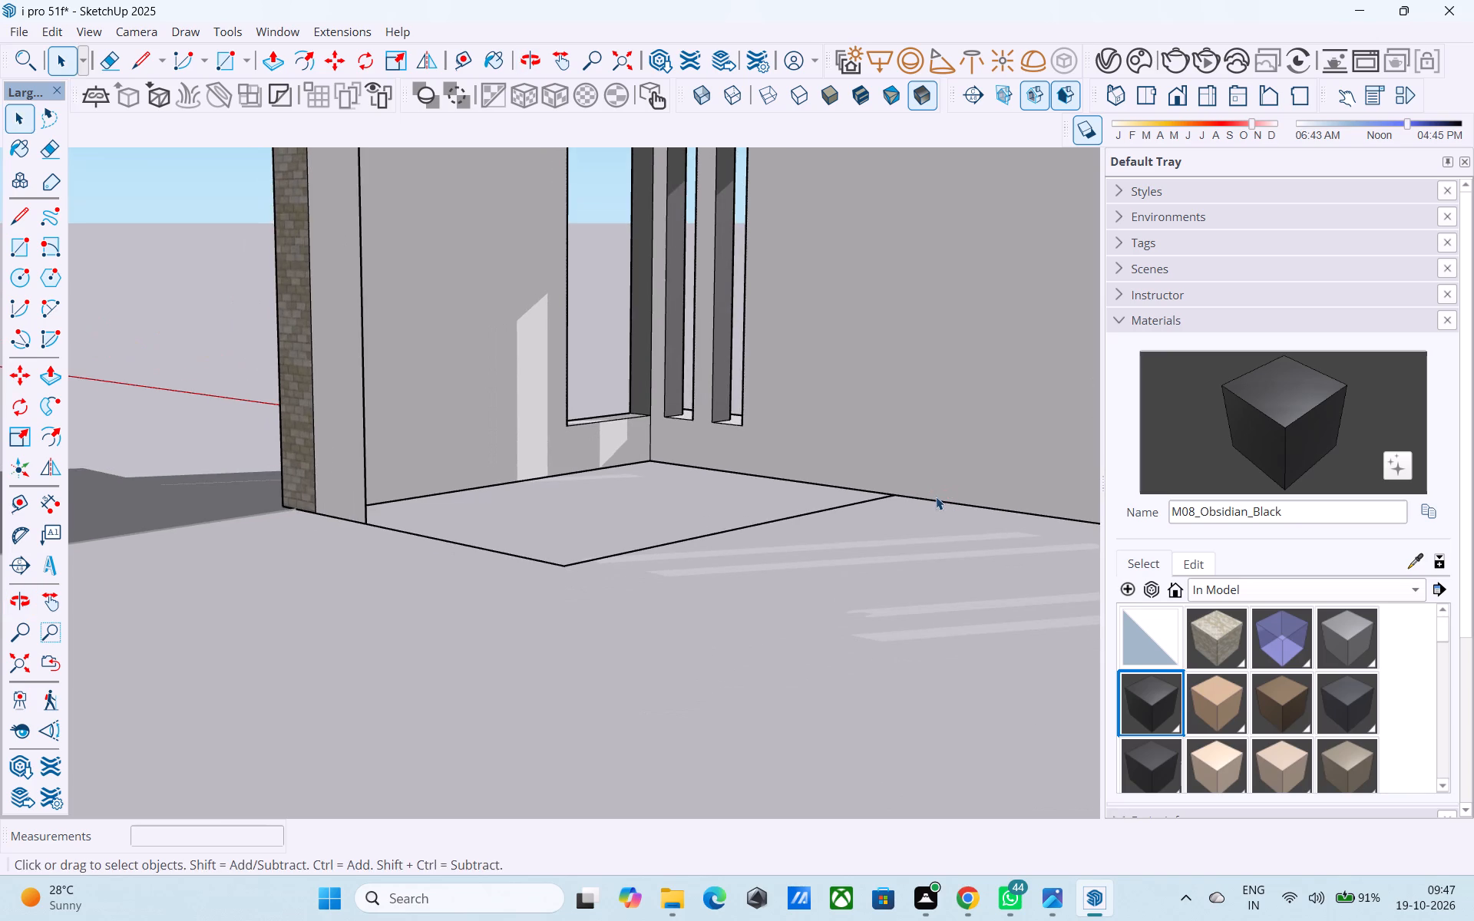
middle_drag(926, 494, 854, 622)
key(l)
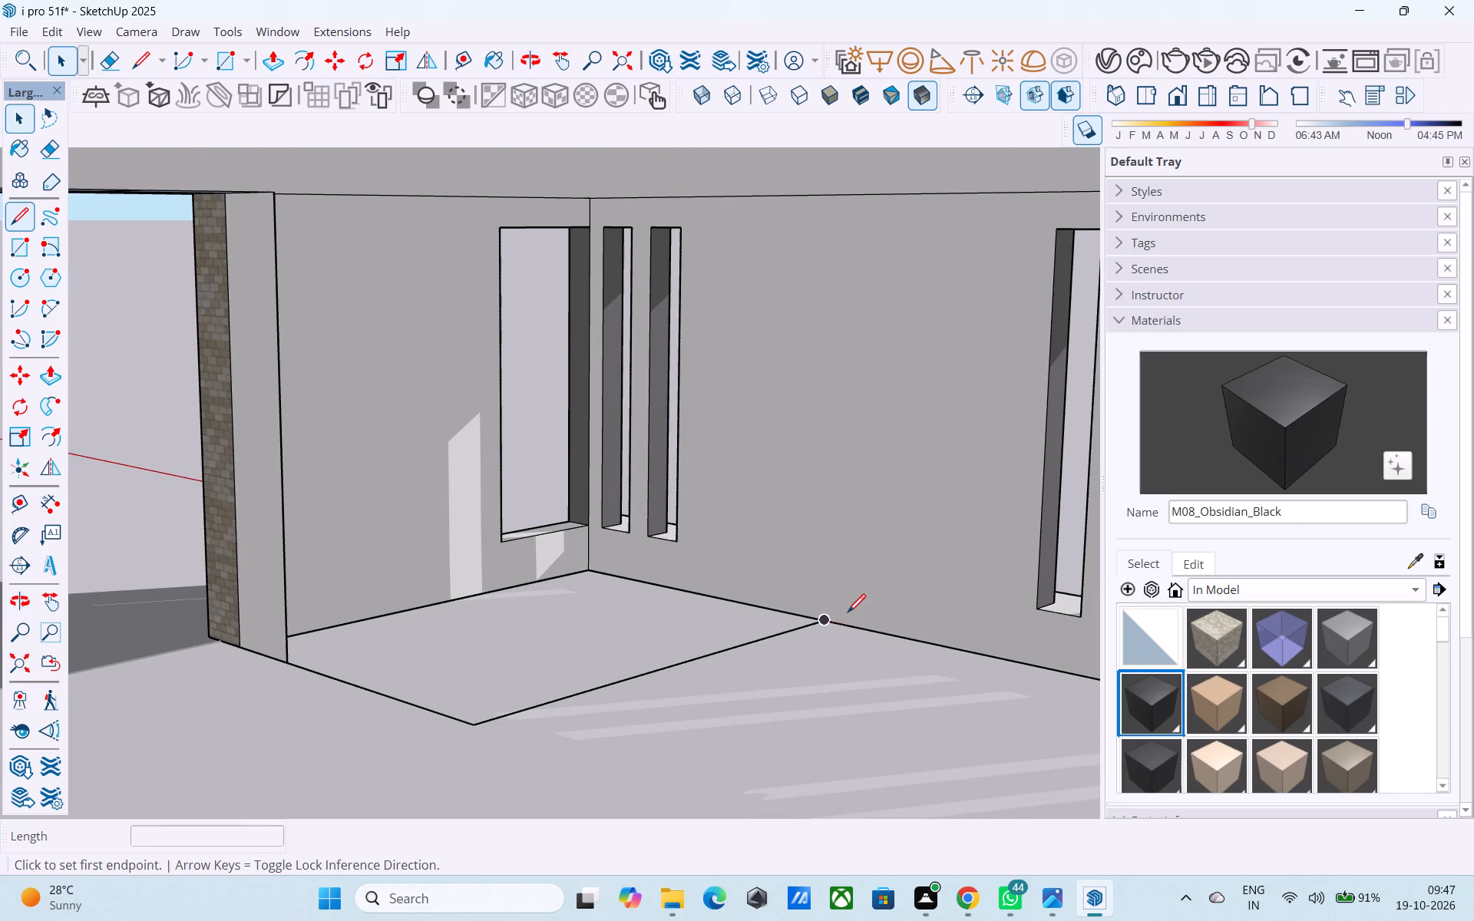
click(836, 605)
middle_drag(811, 357, 817, 332)
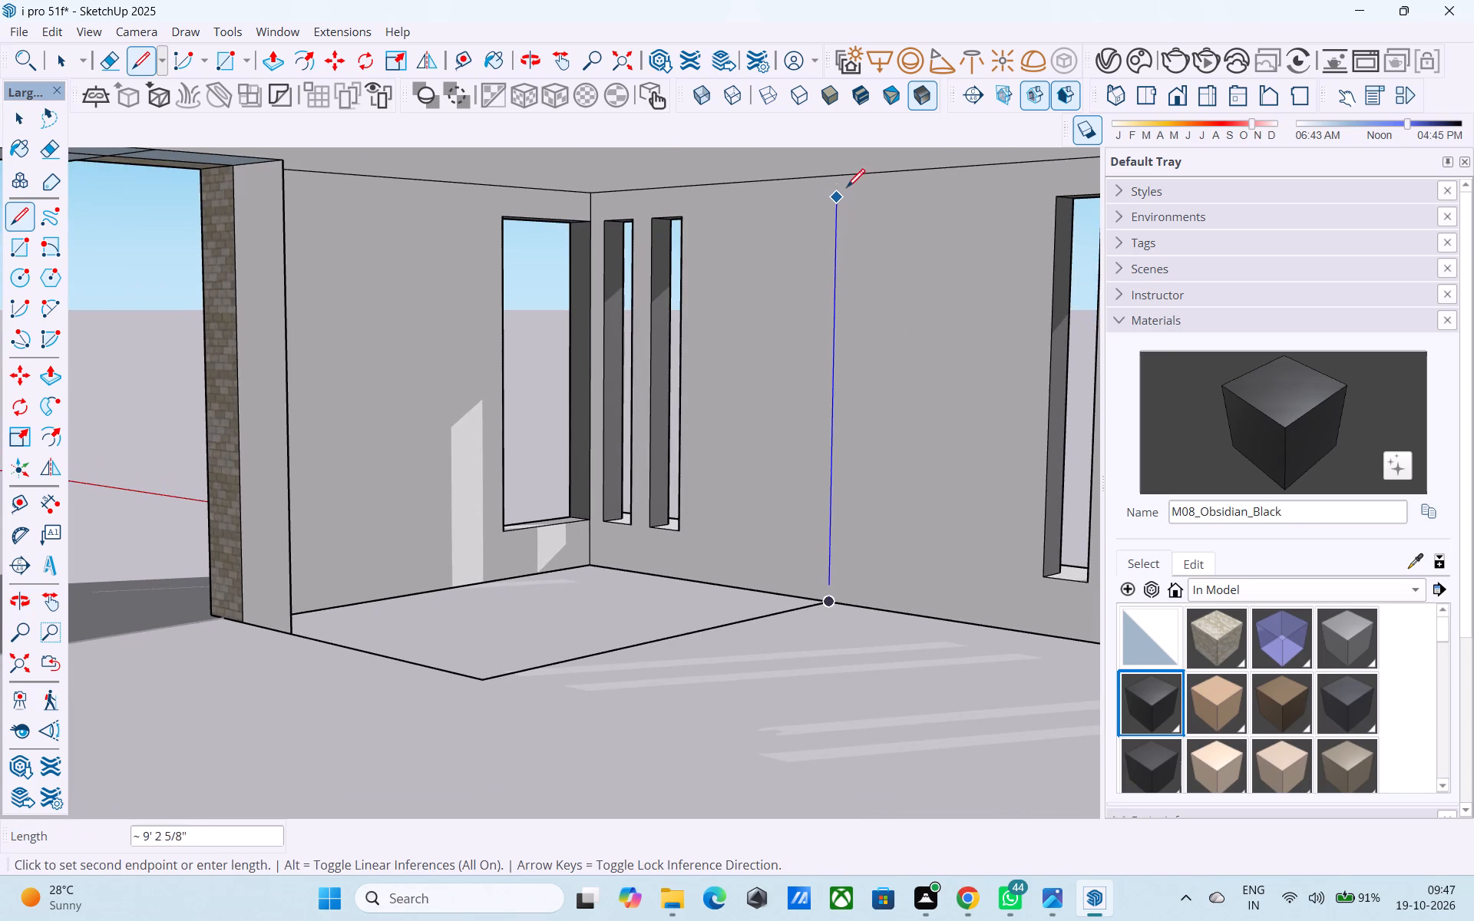
click(841, 174)
key(space)
click(834, 189)
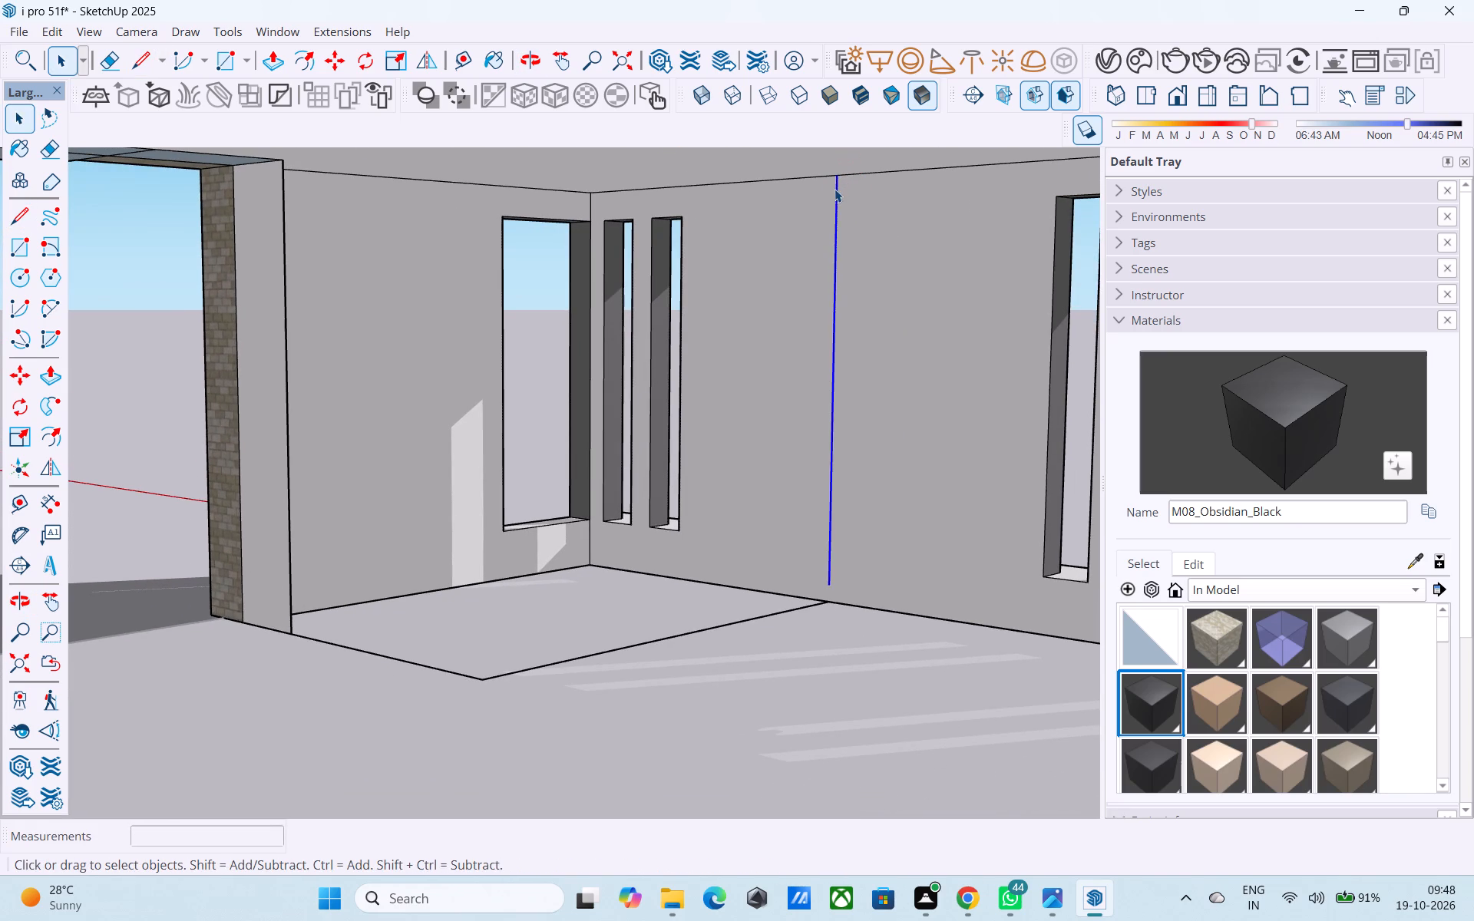
Close the gap of about 5" between the vertical line's lower end and the floor line's endpoint.
key(l)
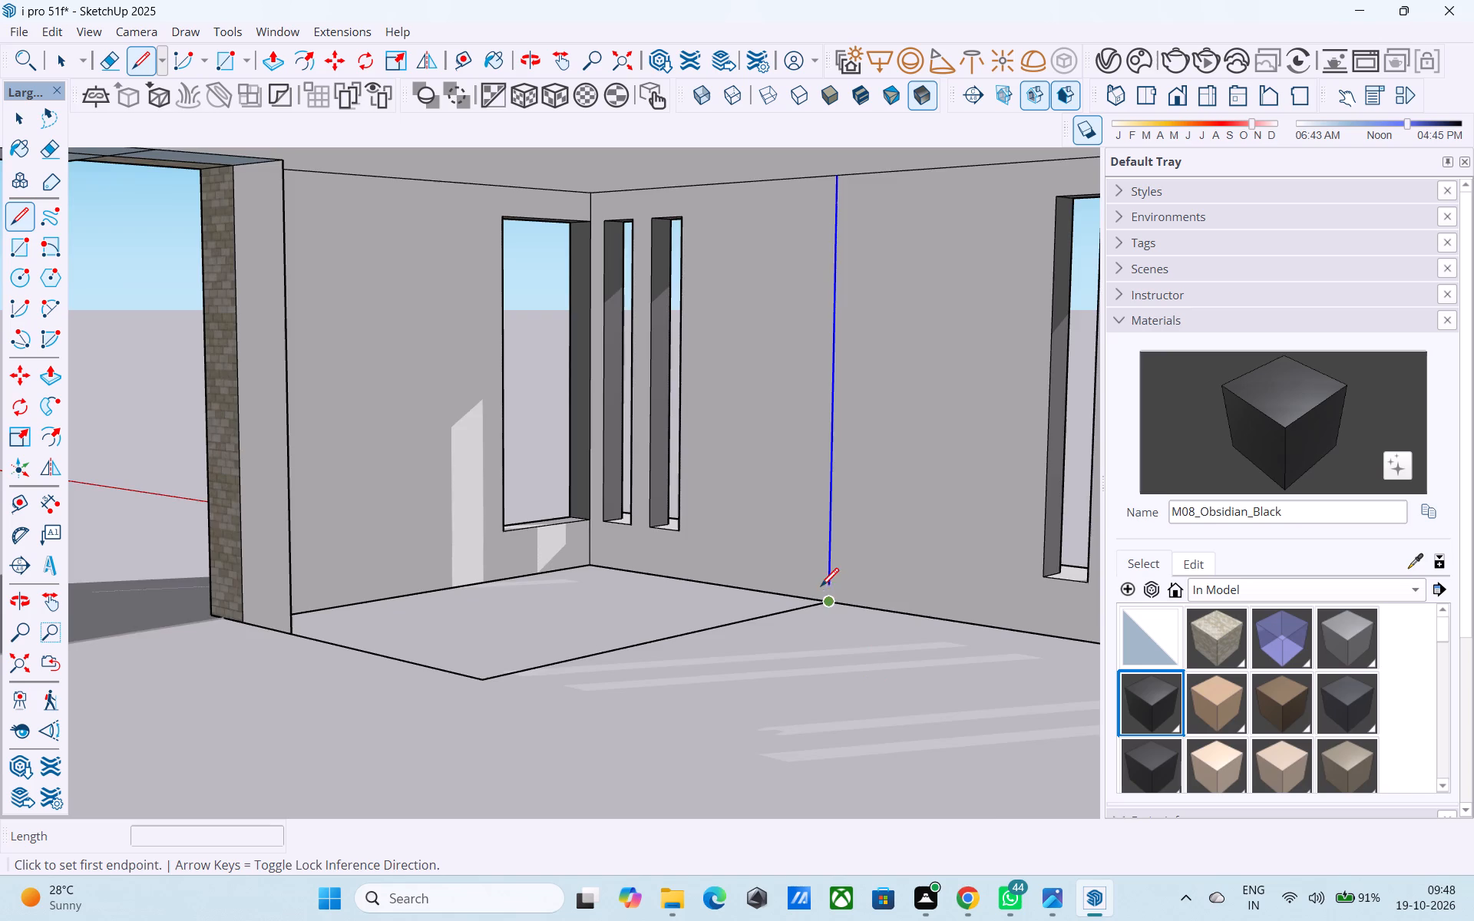
scroll(821, 587, up, 3)
click(821, 586)
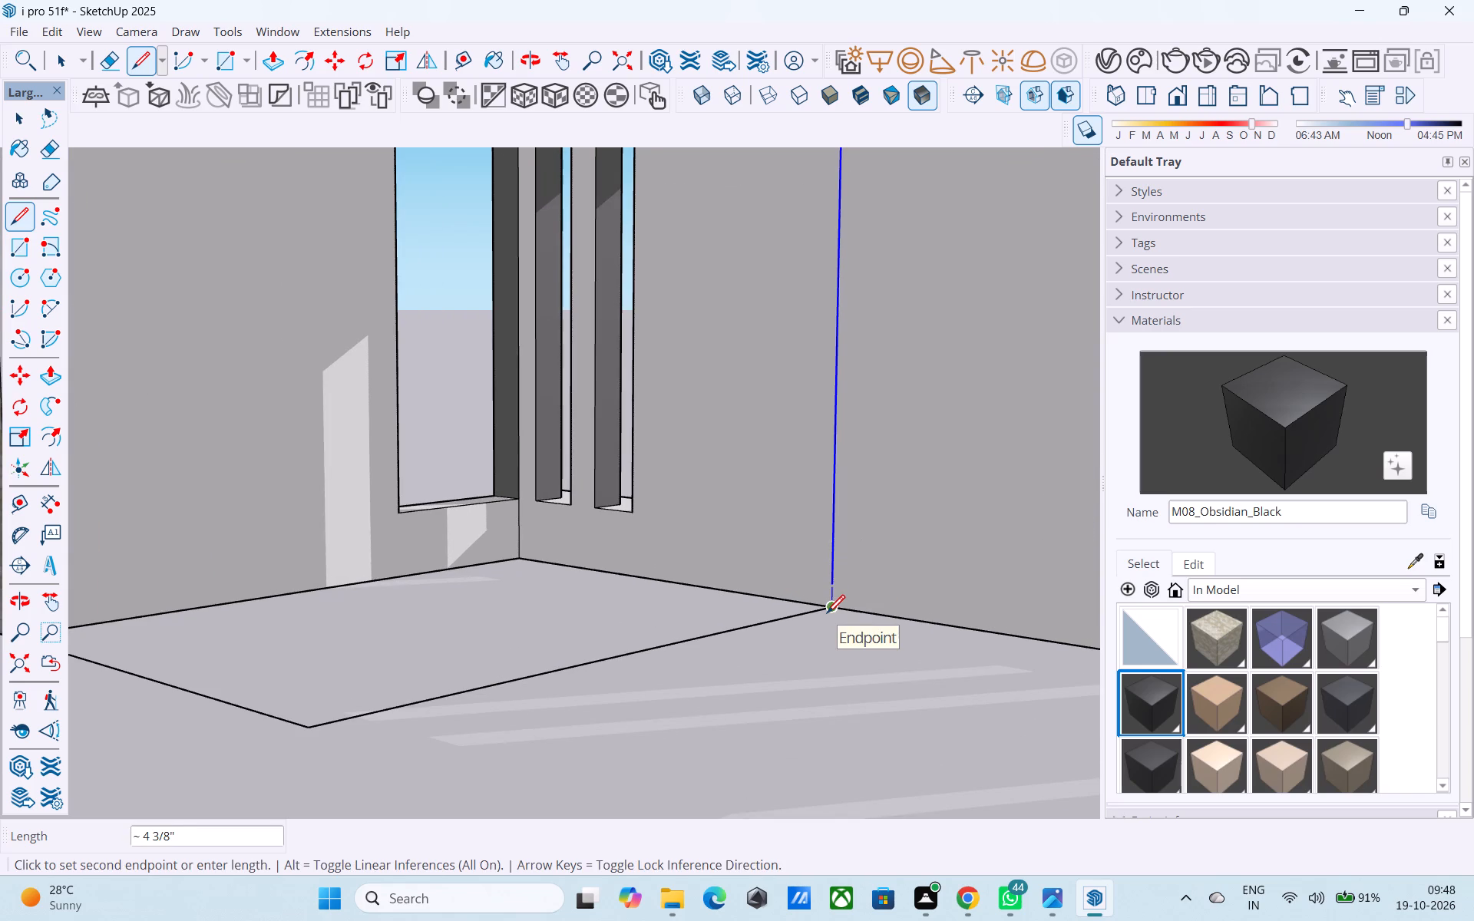
key(l)
scroll(825, 609, up, 4)
click(829, 612)
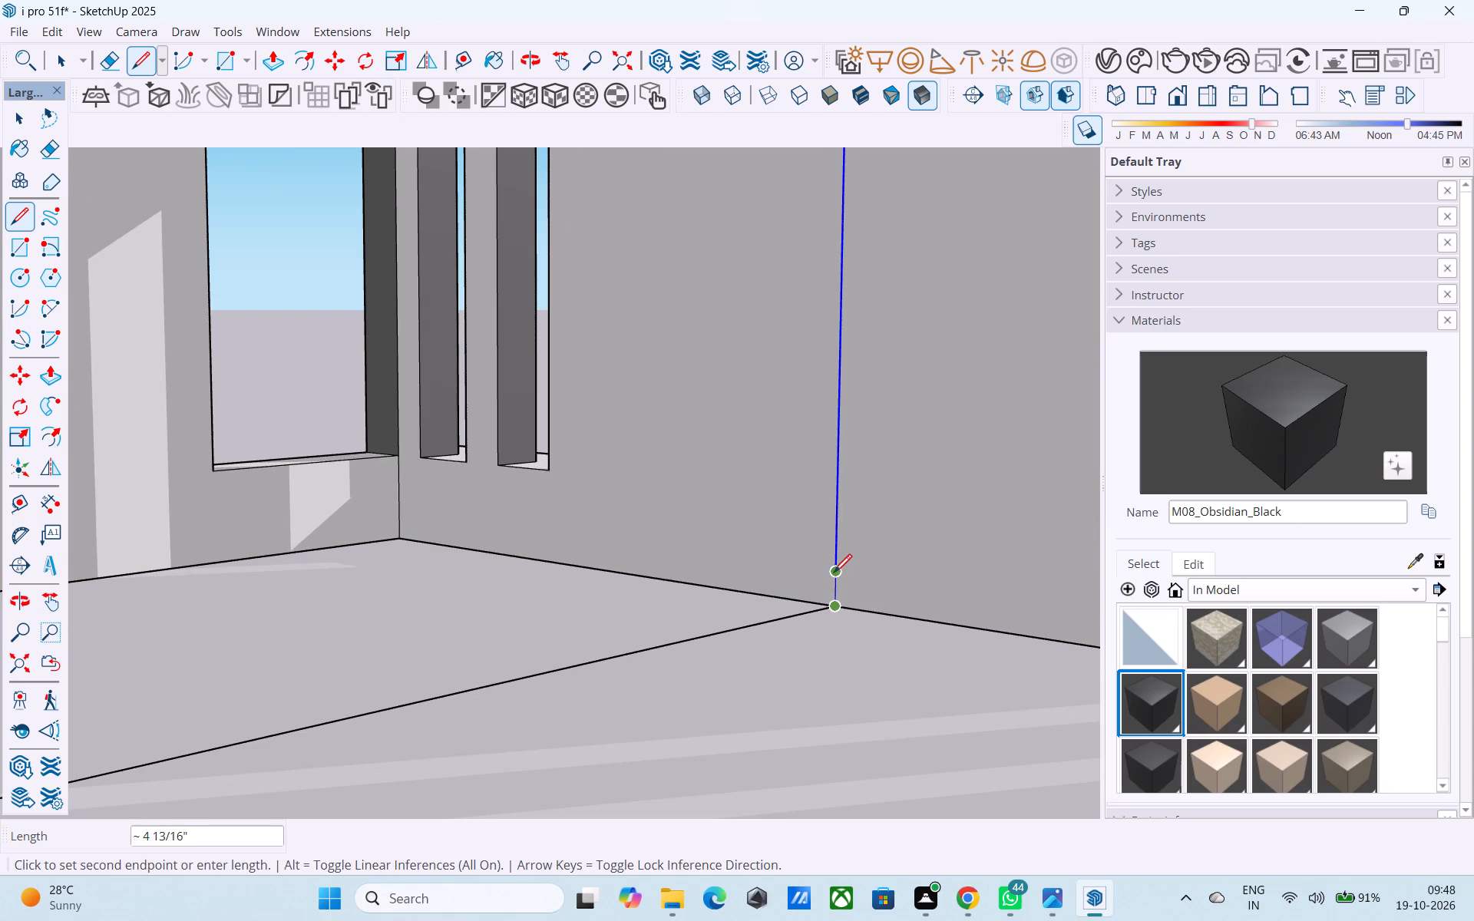
click(834, 573)
Copy both vertical line segments 9" along the slotted wall, away from the windowed corner.
scroll(838, 579, down, 4)
key(space)
click(836, 589)
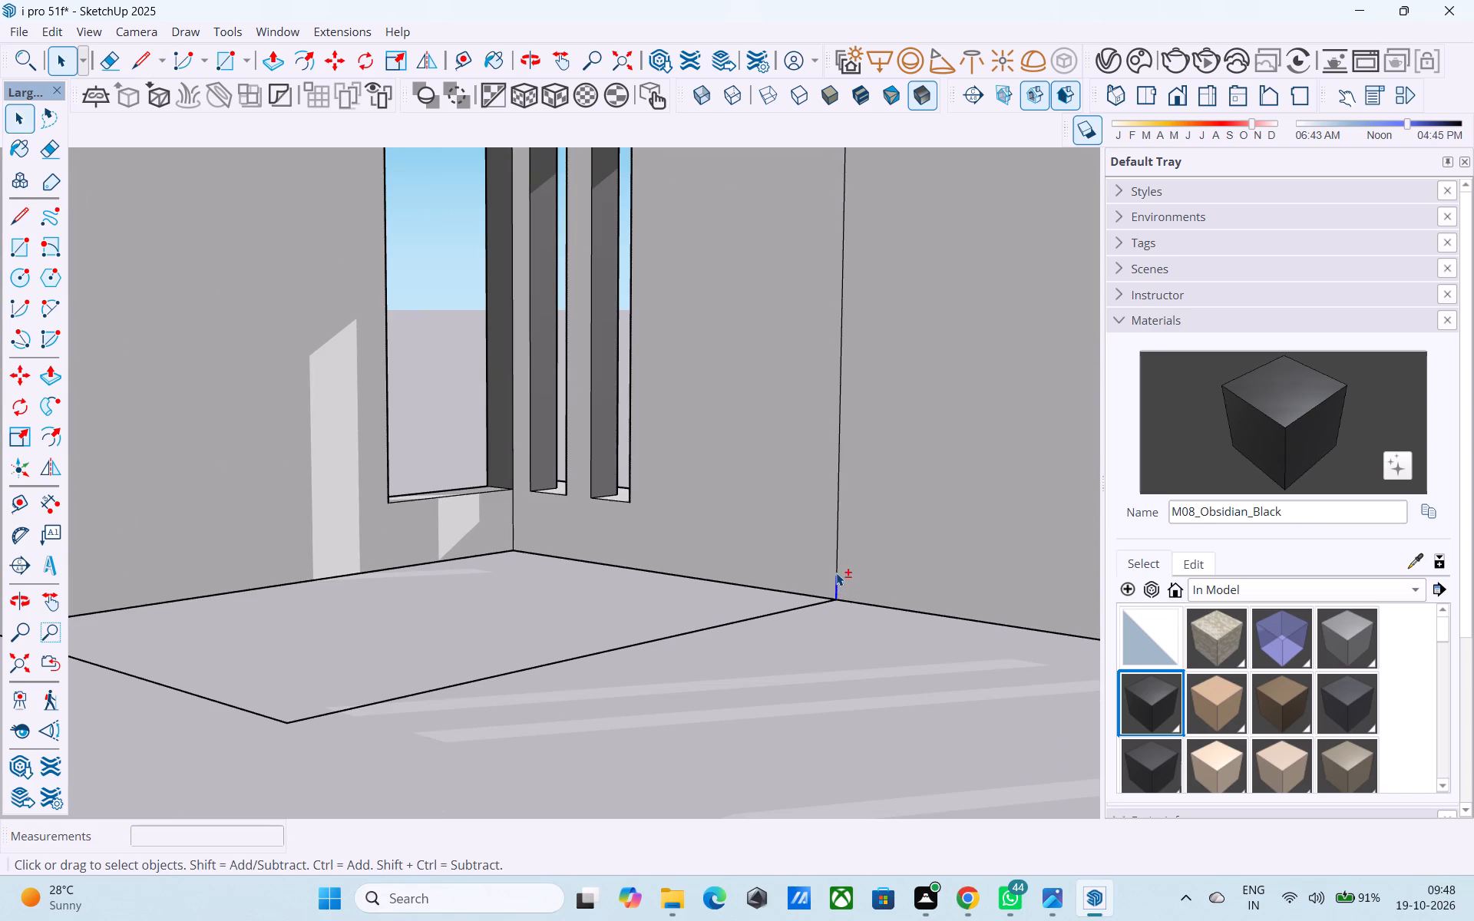
shift+click(838, 564)
shift+middle_drag(878, 500, 881, 681)
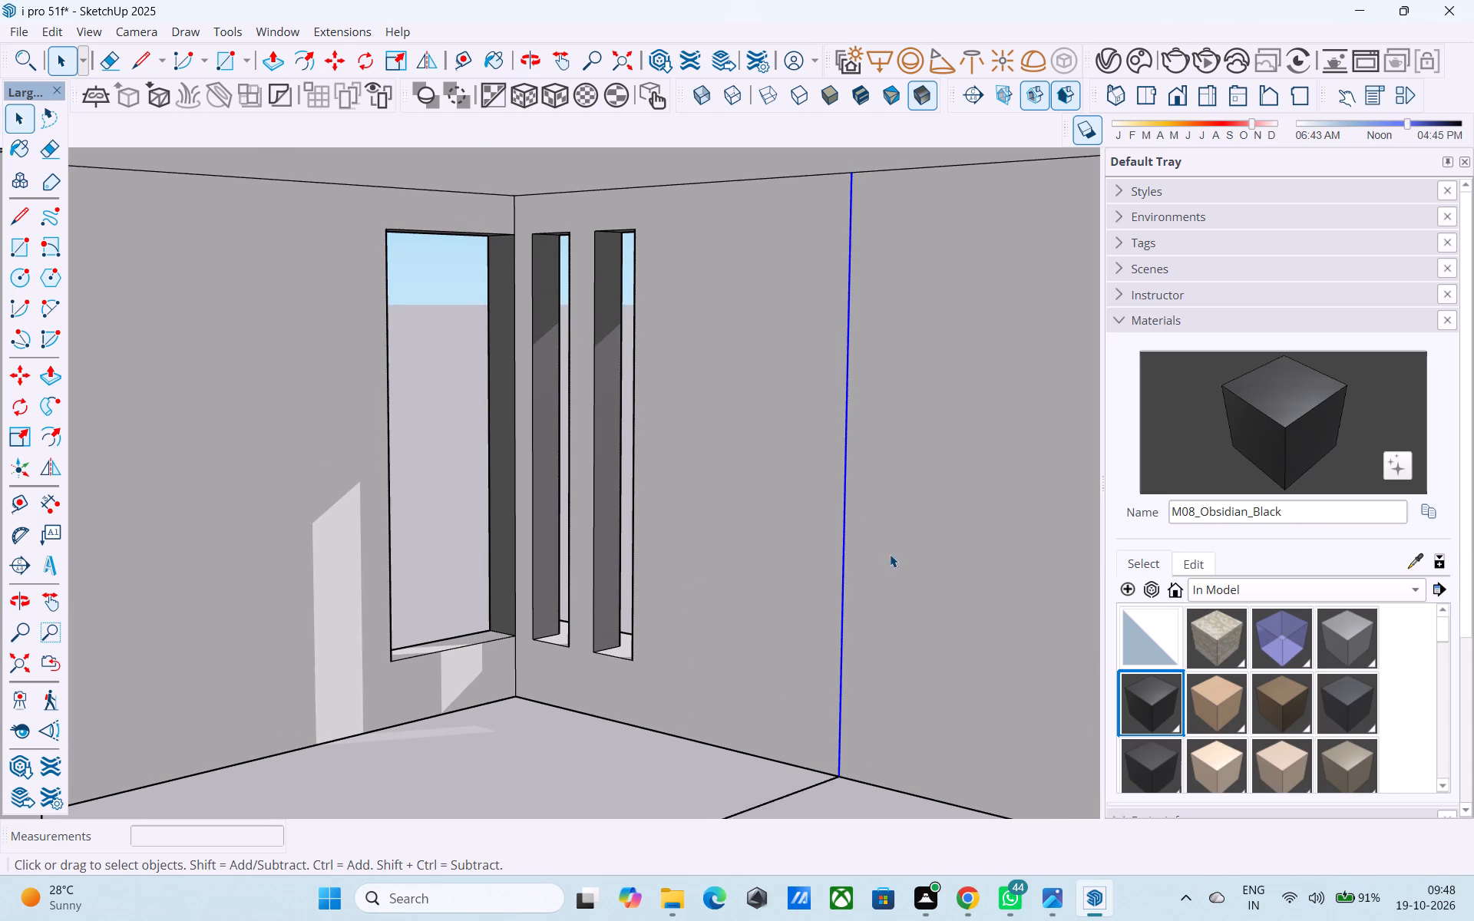
key(m)
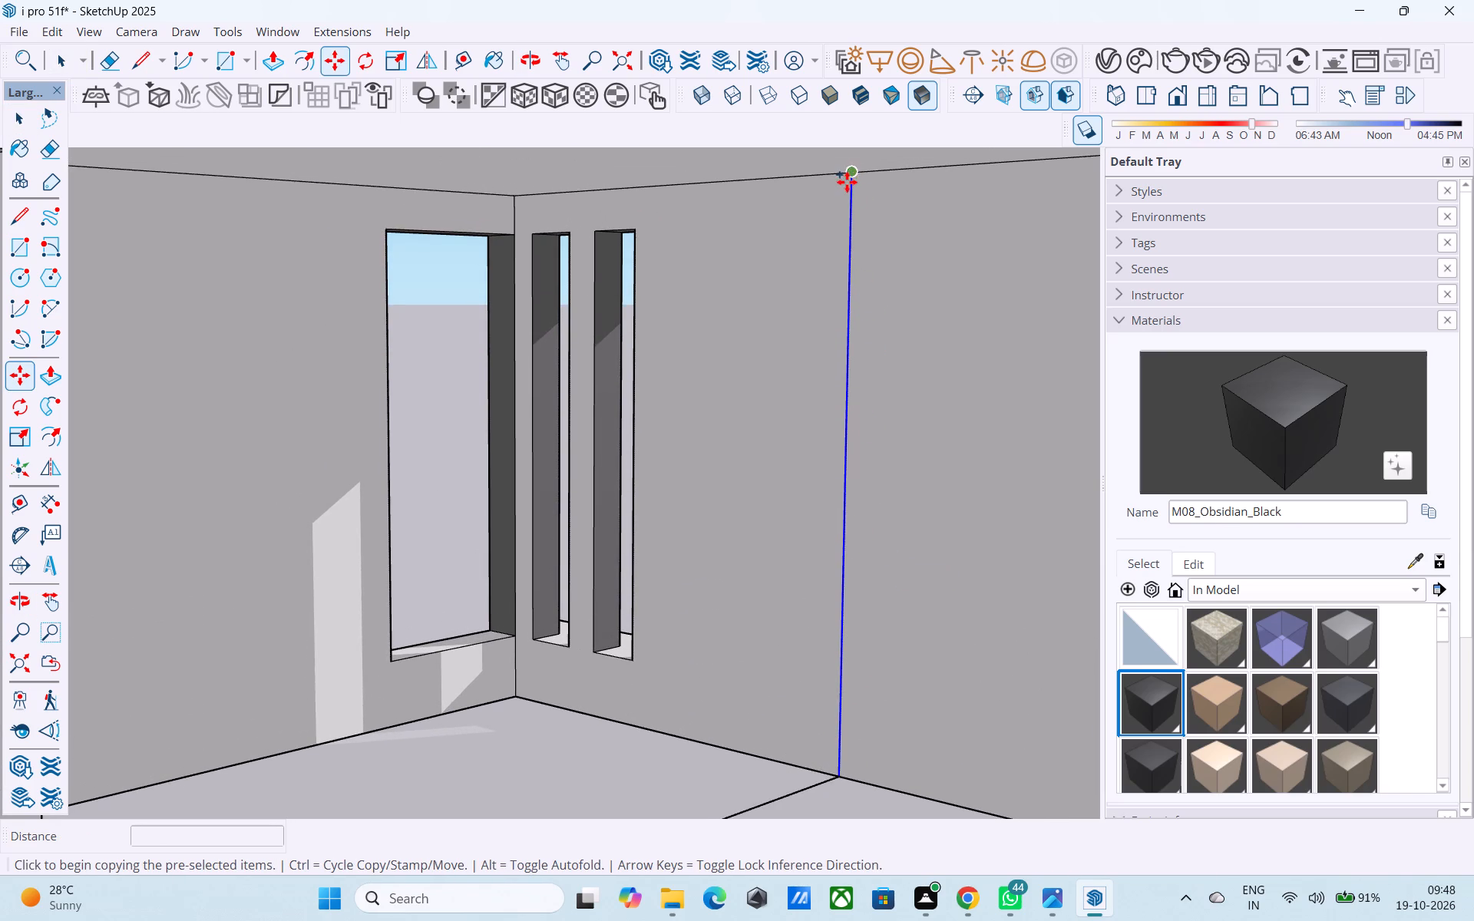
click(850, 177)
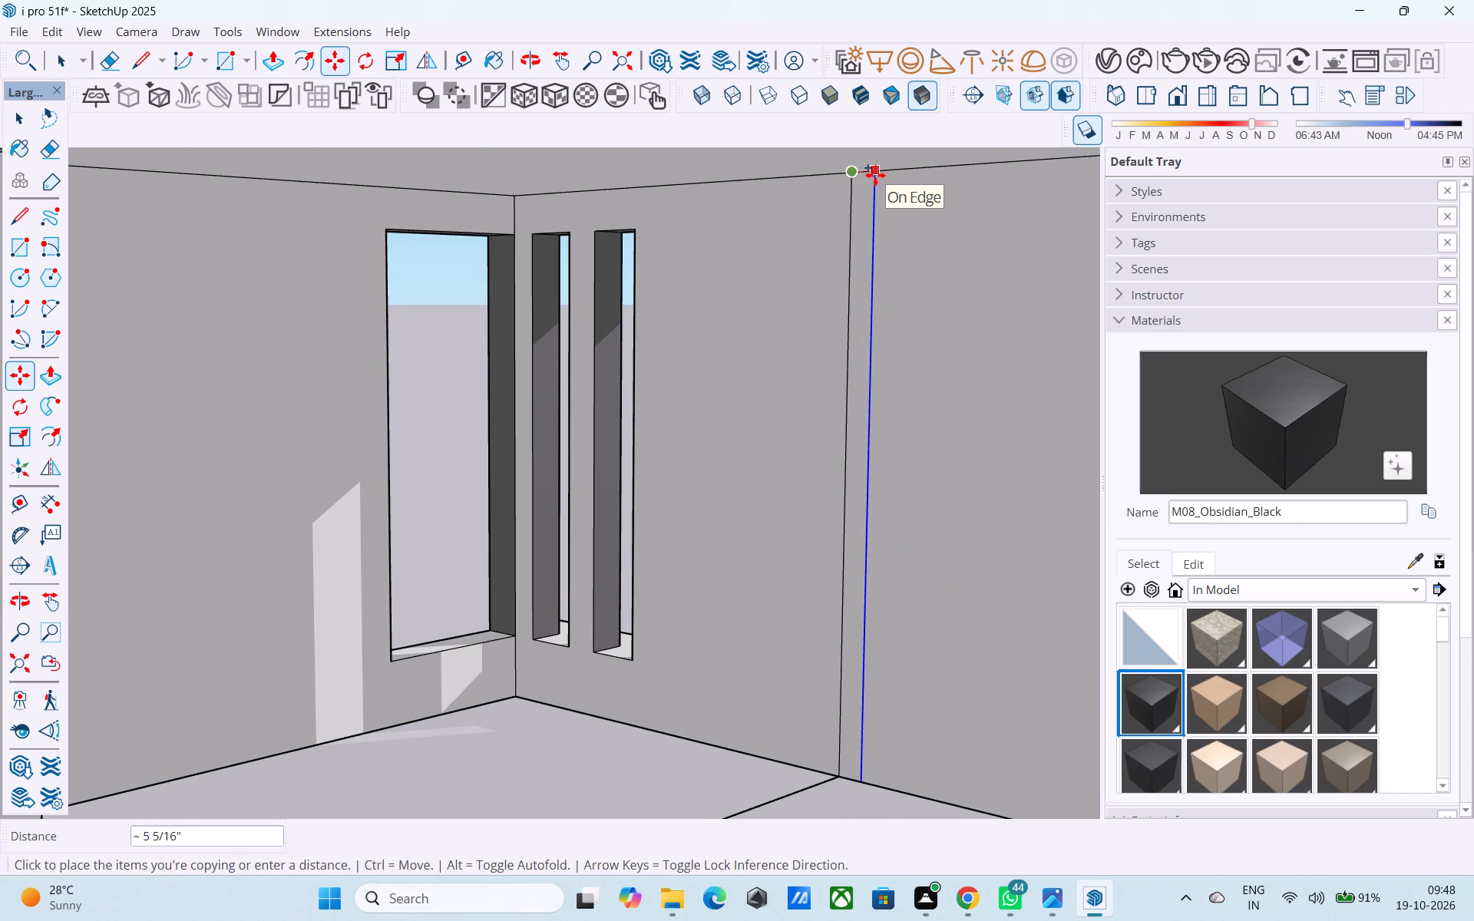
text(9")
key(Return)
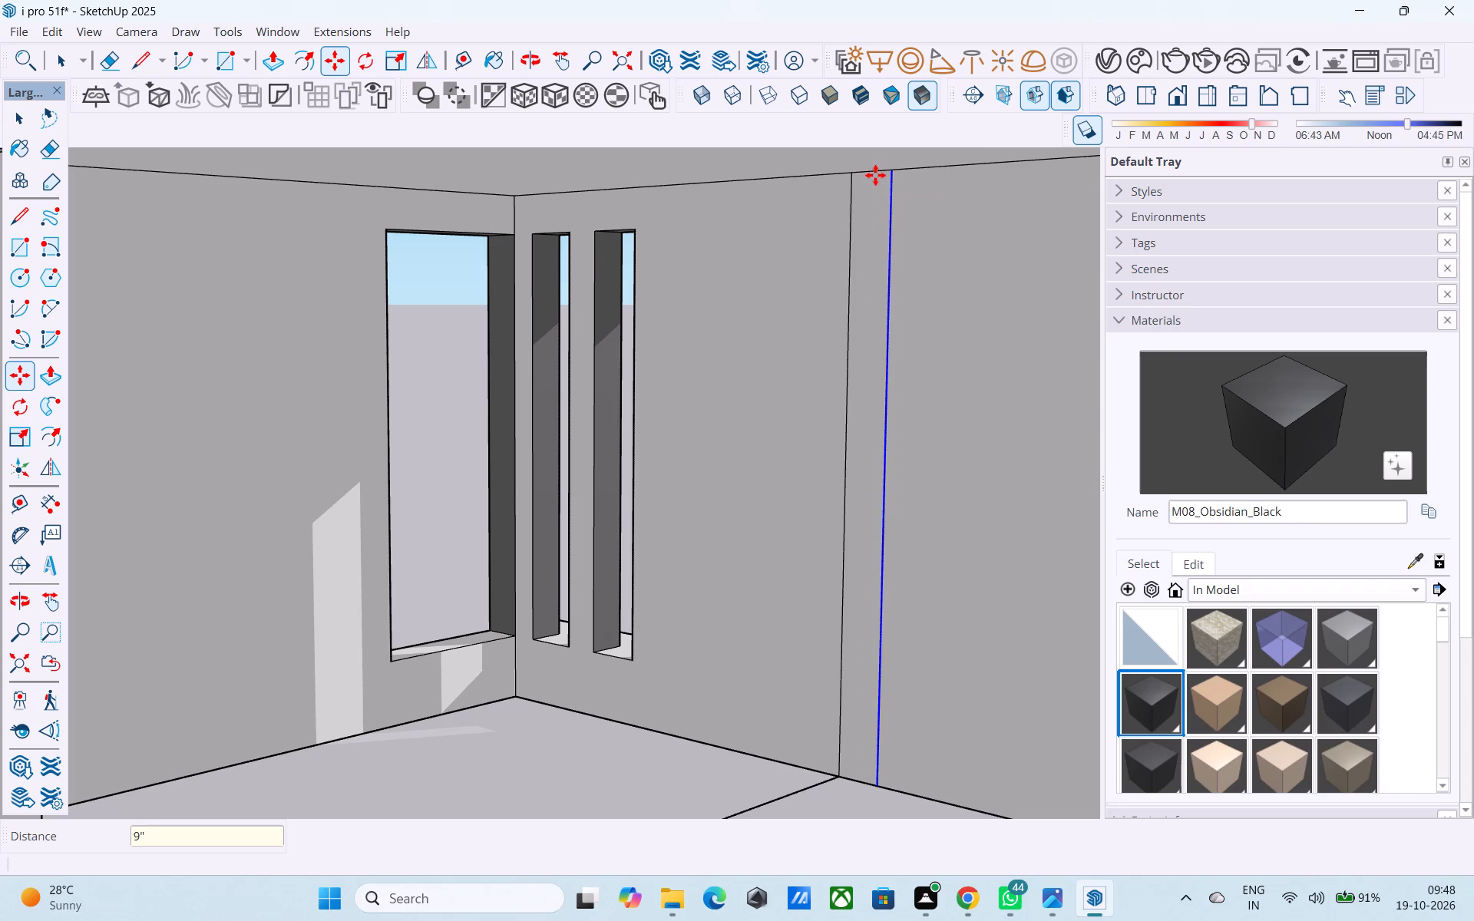
key(space)
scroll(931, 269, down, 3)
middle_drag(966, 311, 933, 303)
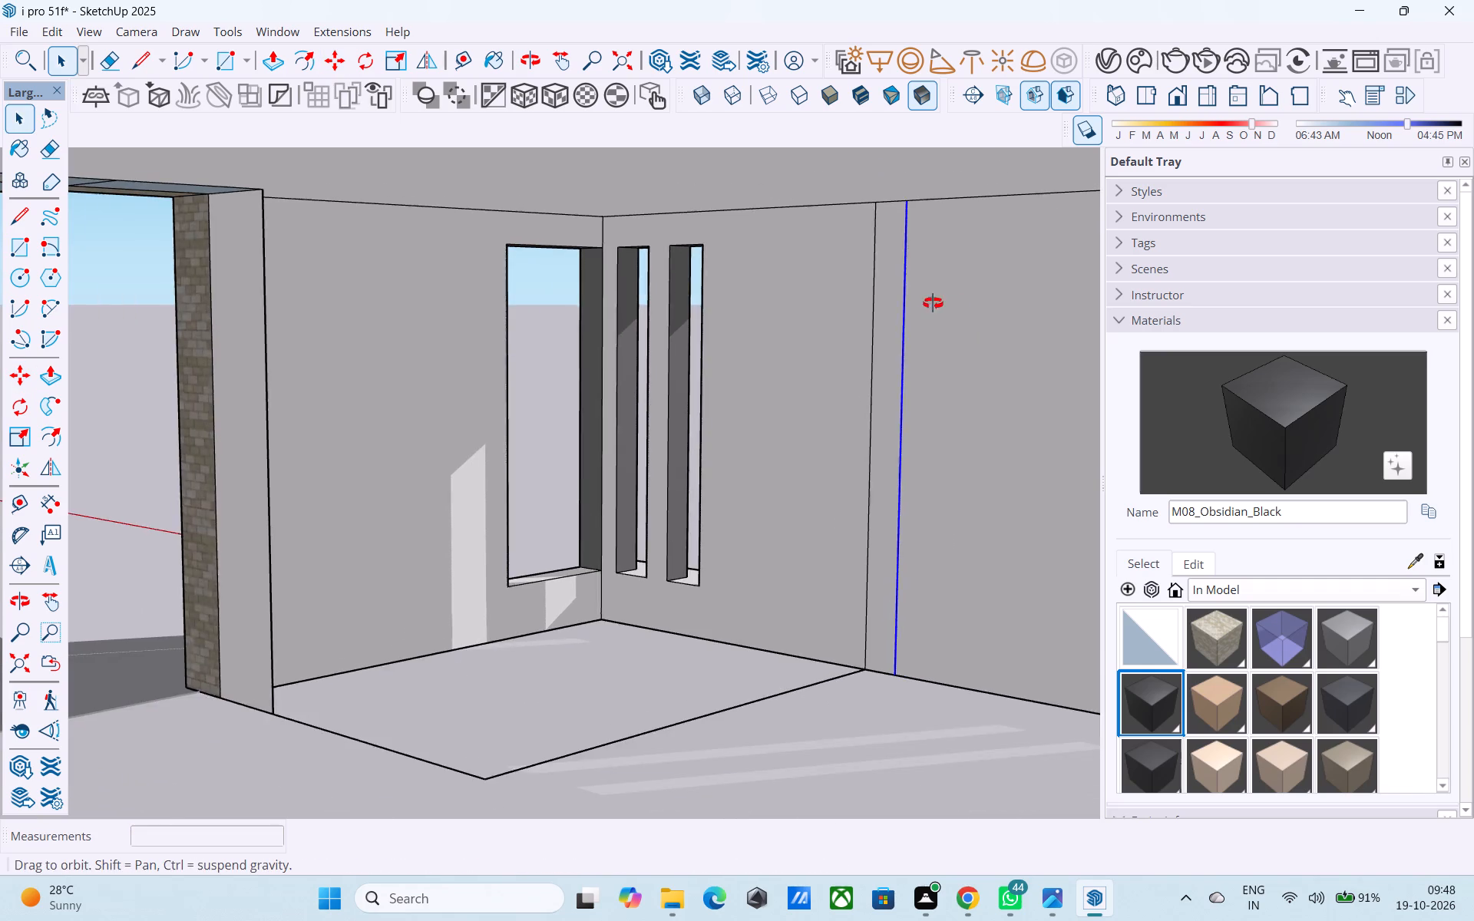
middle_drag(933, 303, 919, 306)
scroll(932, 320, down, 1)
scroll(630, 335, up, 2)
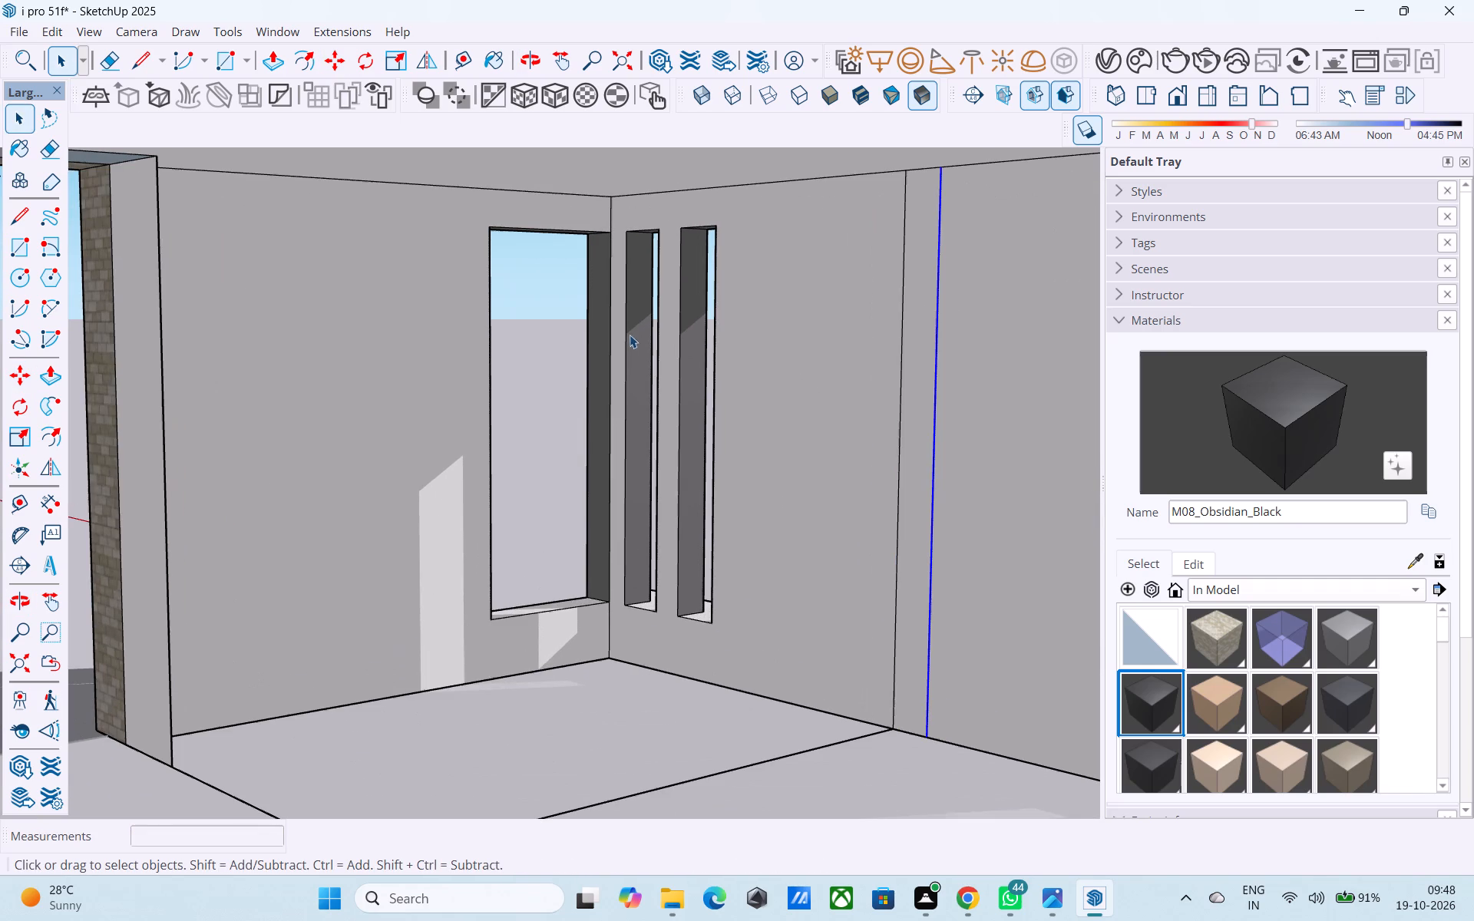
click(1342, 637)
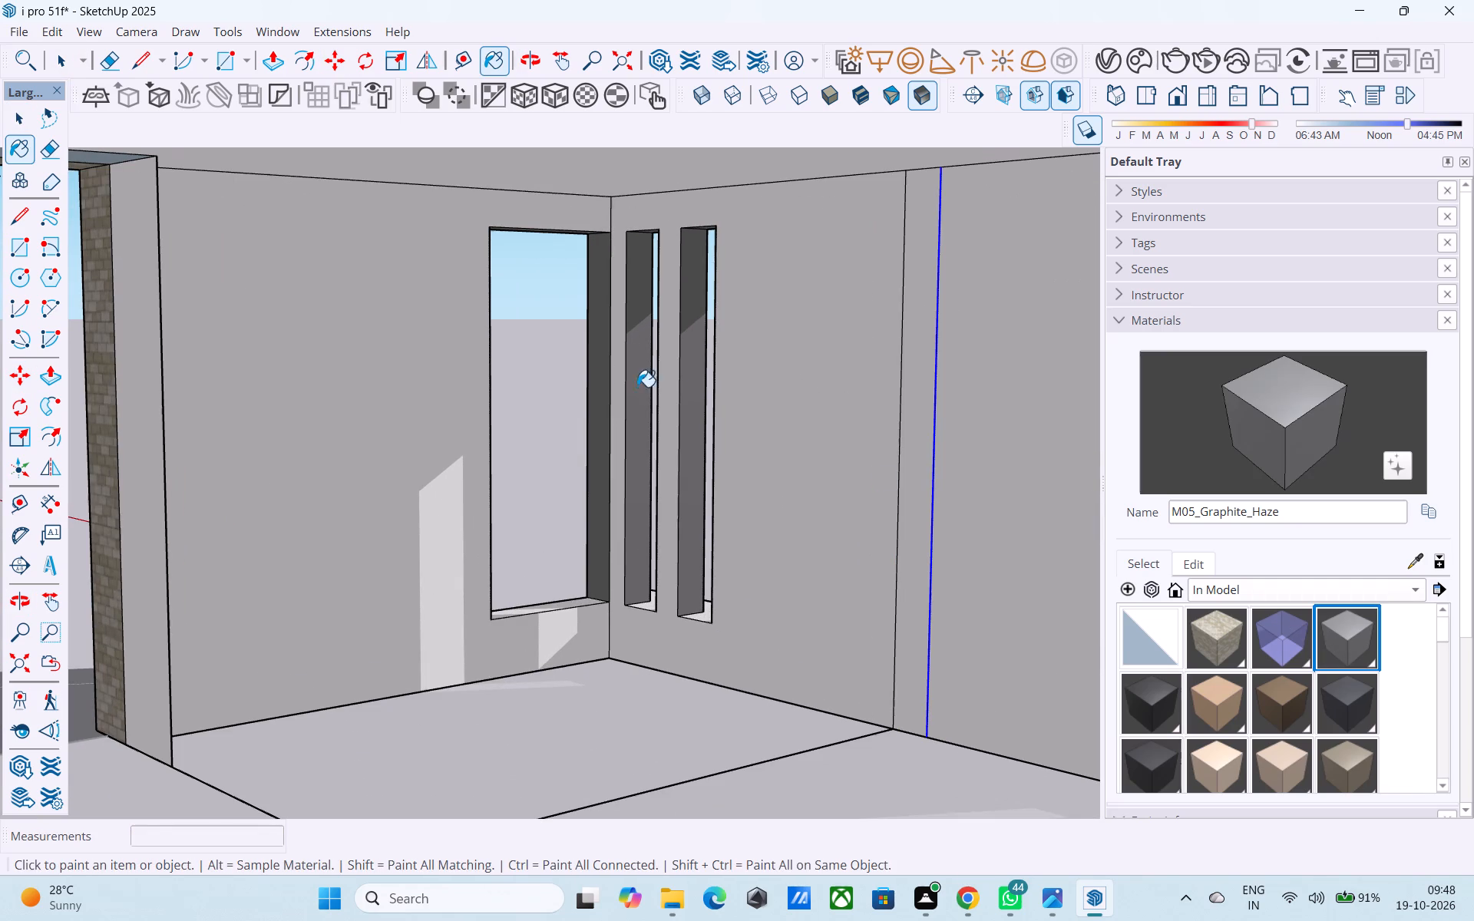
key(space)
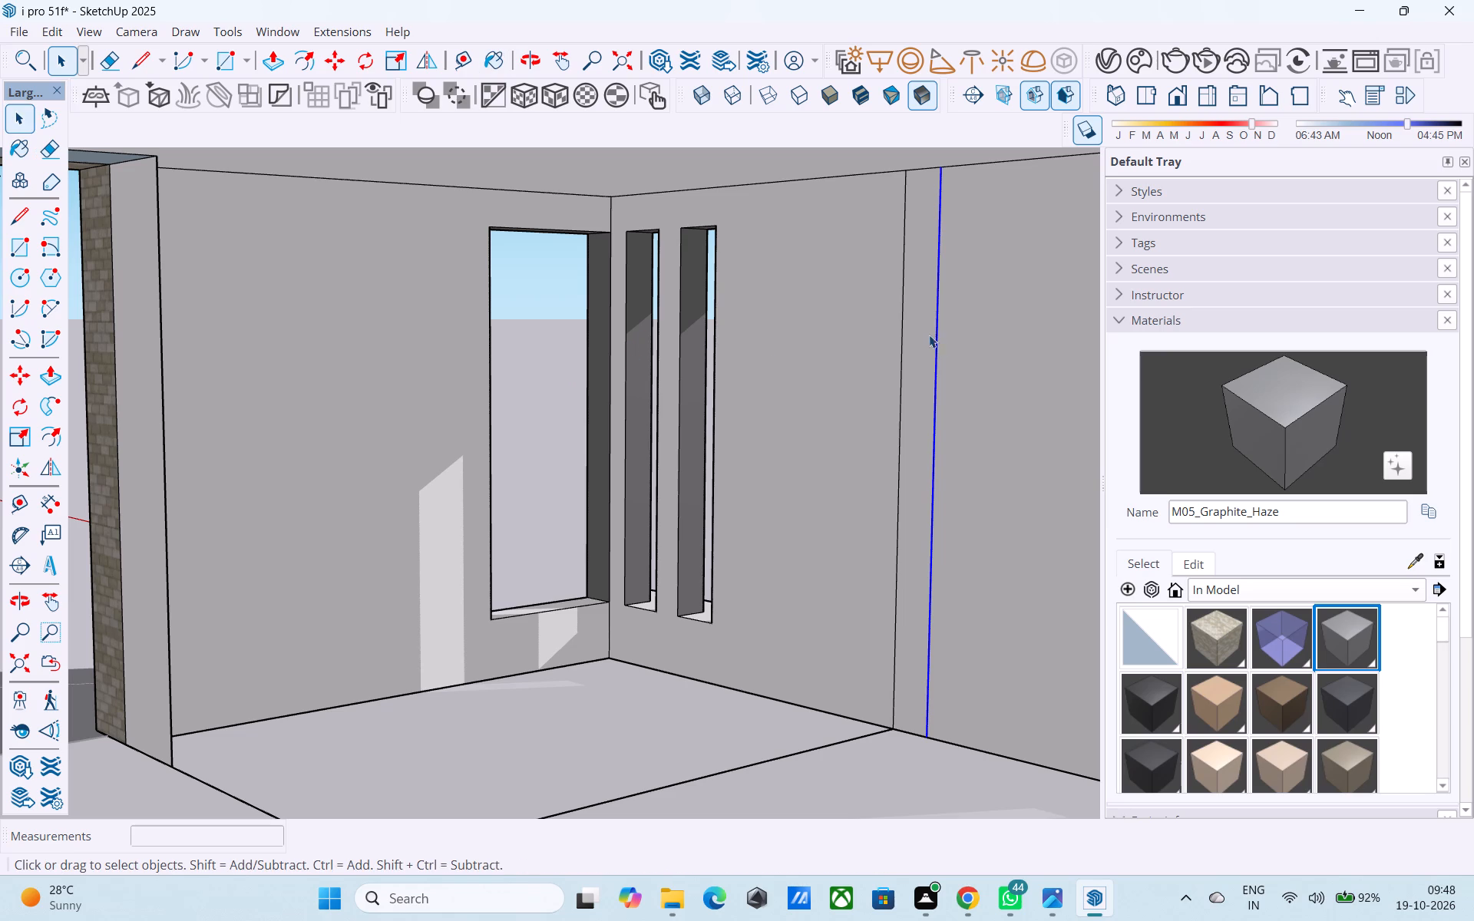
Push/Pull the 9" wall strip 27' 3" across the ground floor, up to the inner edge of the opening's far pillar.
click(927, 329)
key(p)
click(925, 330)
scroll(757, 361, down, 2)
shift+middle_drag(458, 398, 633, 365)
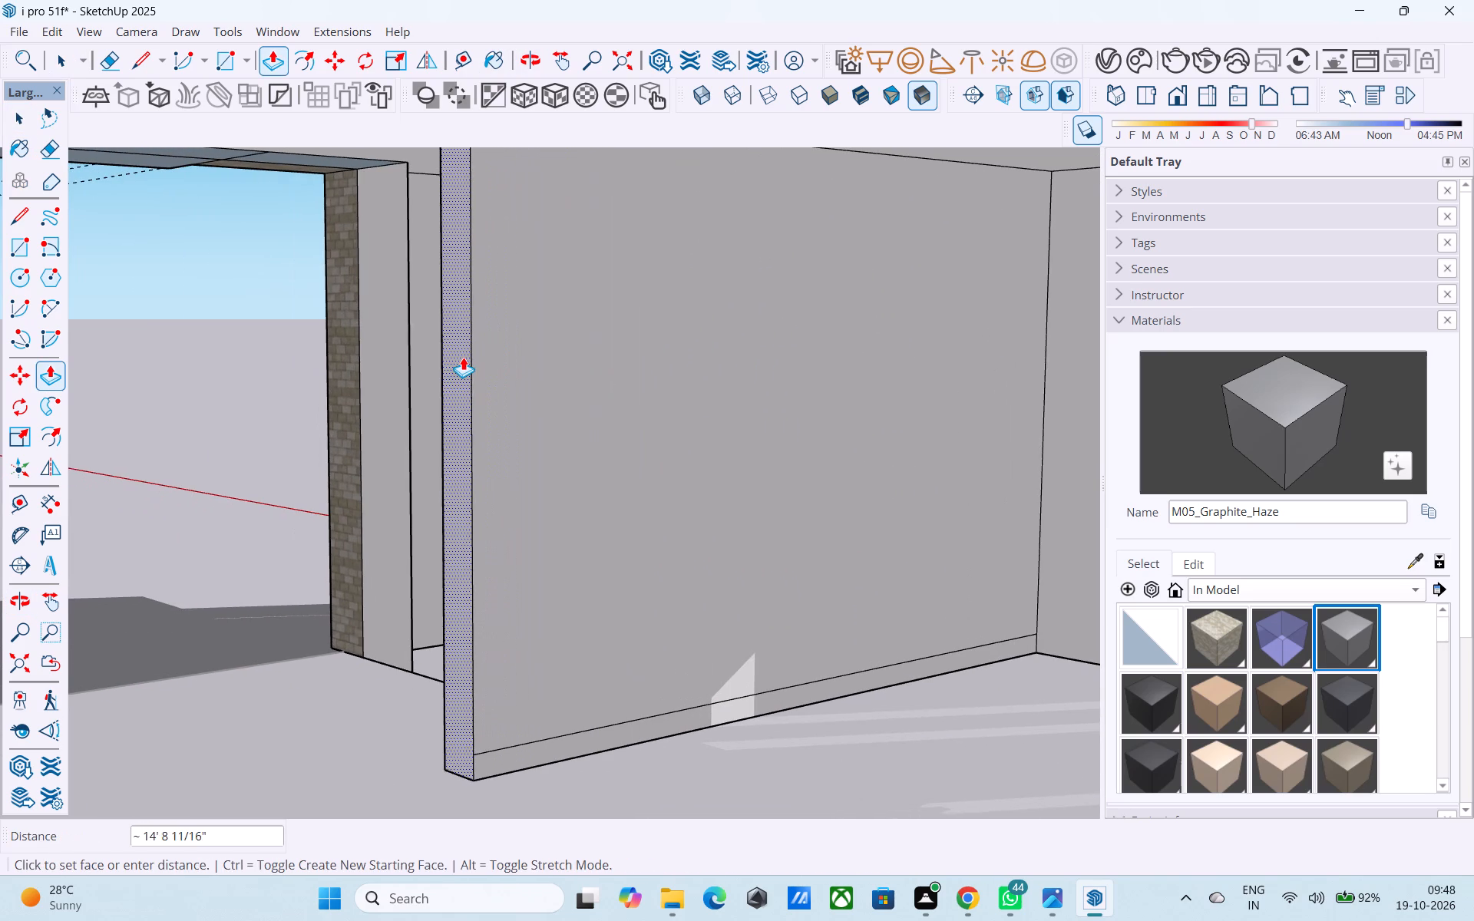
scroll(463, 357, down, 1)
middle_drag(452, 368, 474, 385)
scroll(447, 378, up, 6)
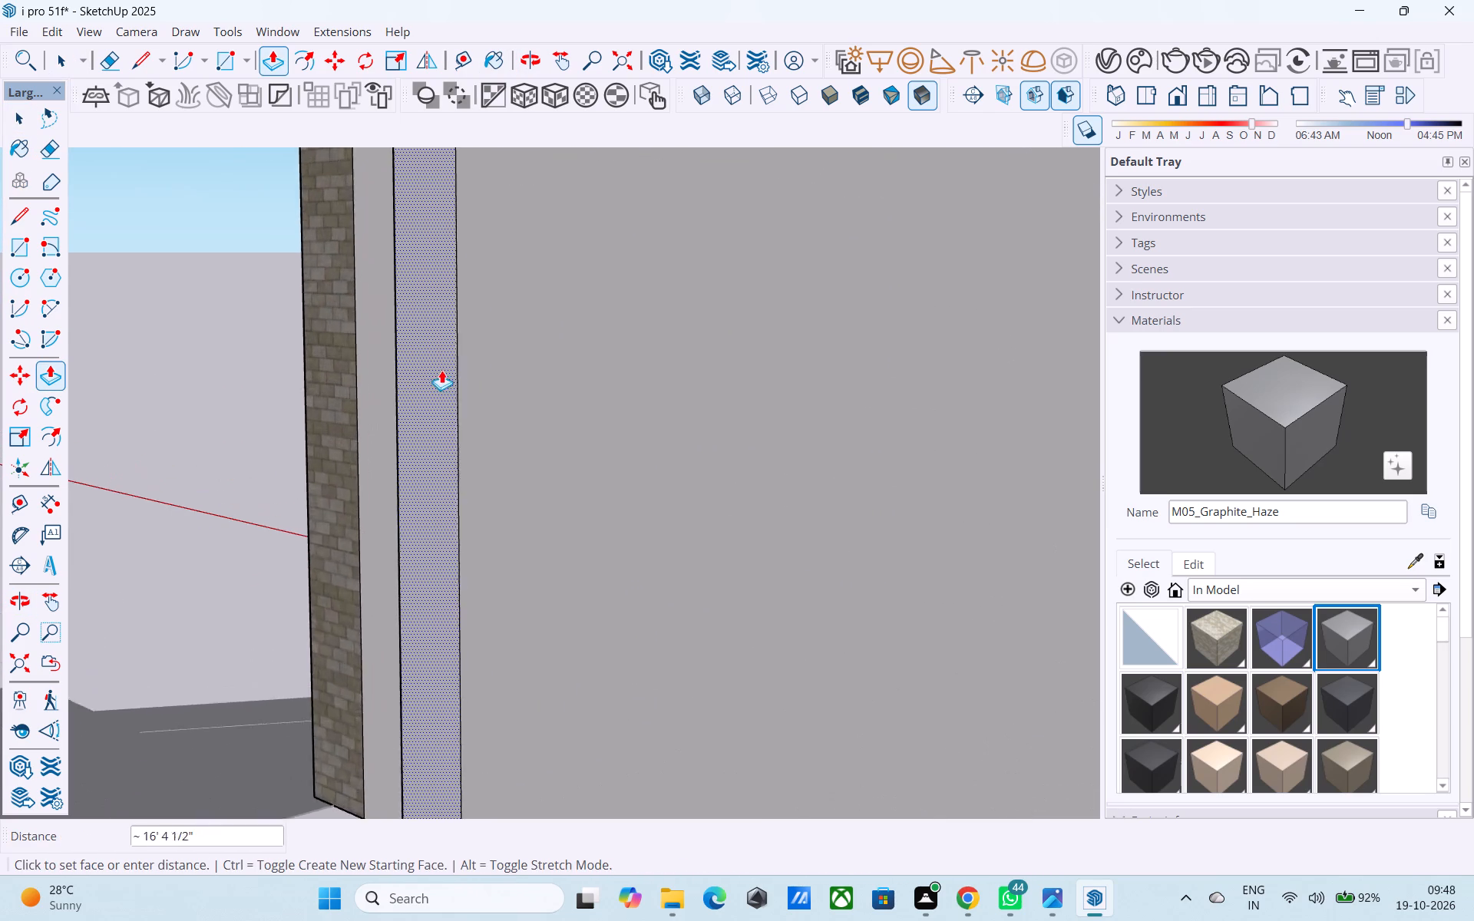
scroll(441, 370, up, 9)
middle_drag(454, 368, 1222, 414)
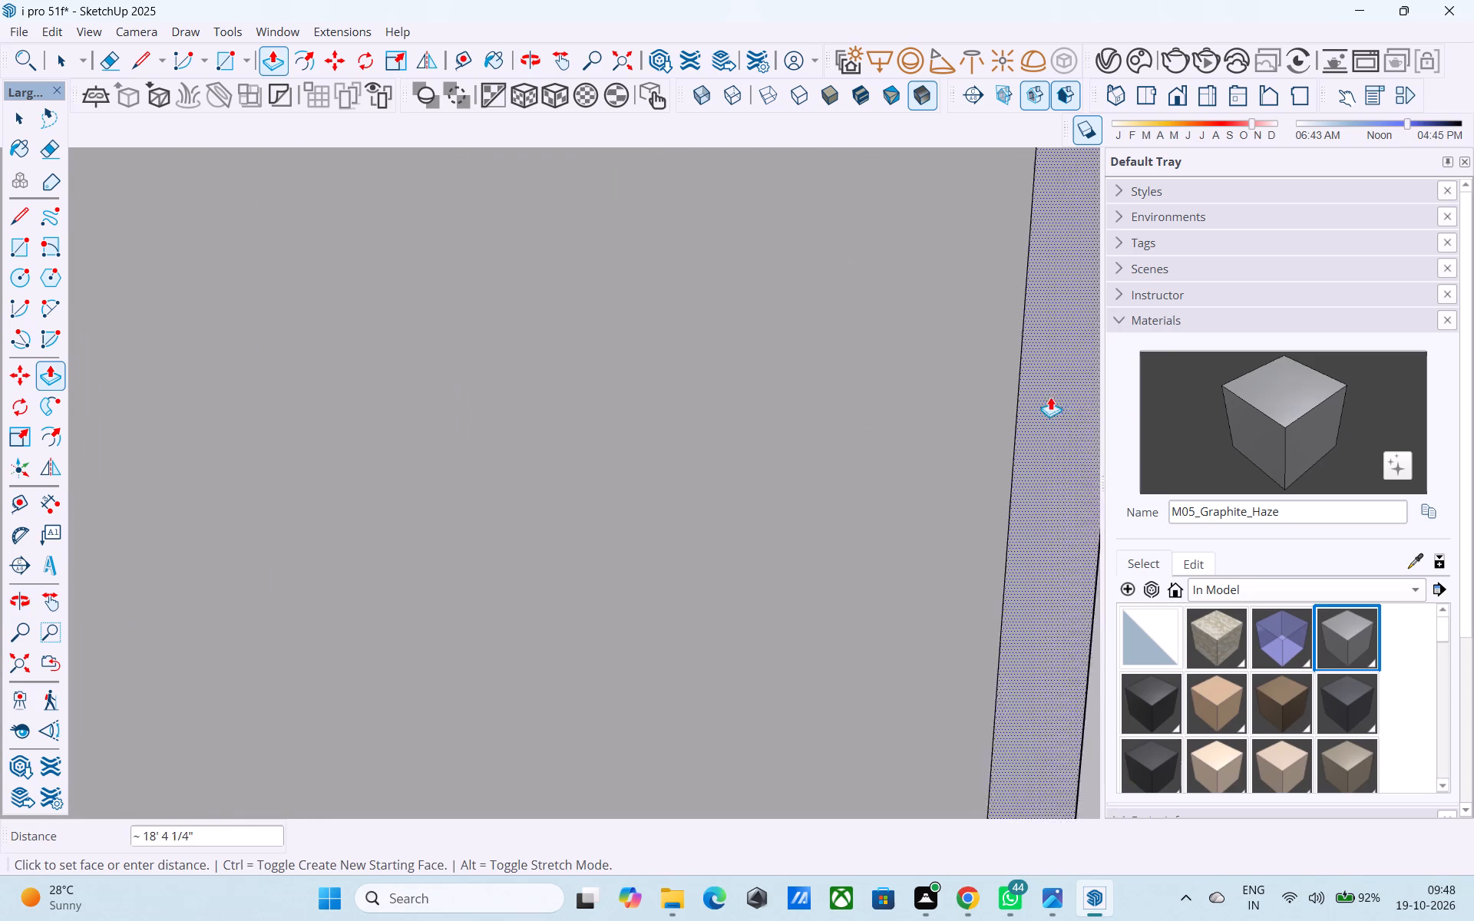
scroll(1027, 405, down, 19)
middle_drag(927, 454, 1105, 381)
scroll(878, 395, down, 4)
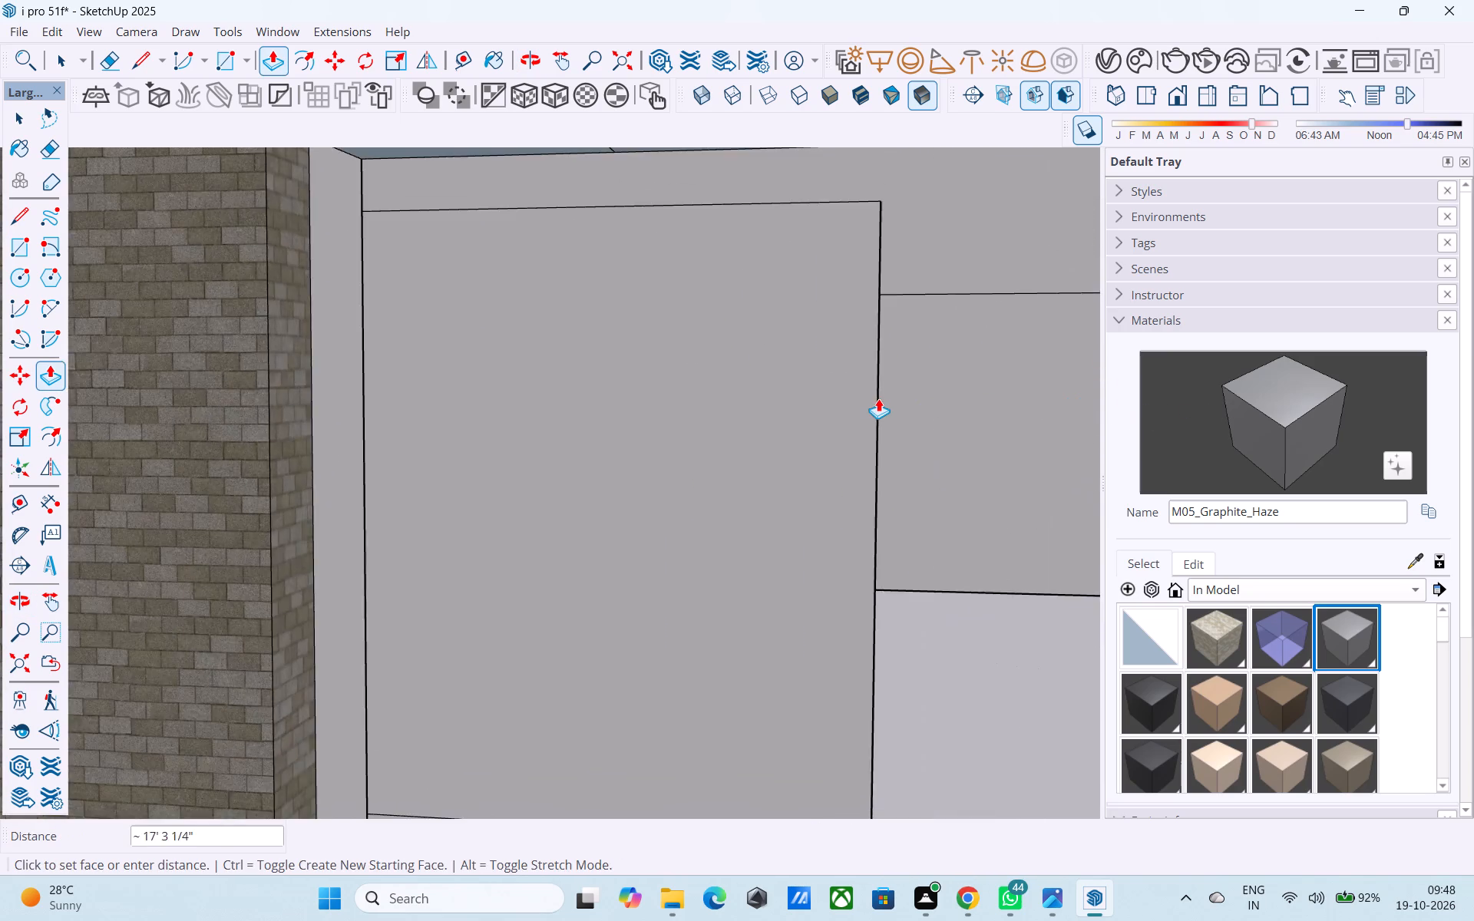
scroll(878, 398, down, 8)
middle_drag(887, 427, 650, 445)
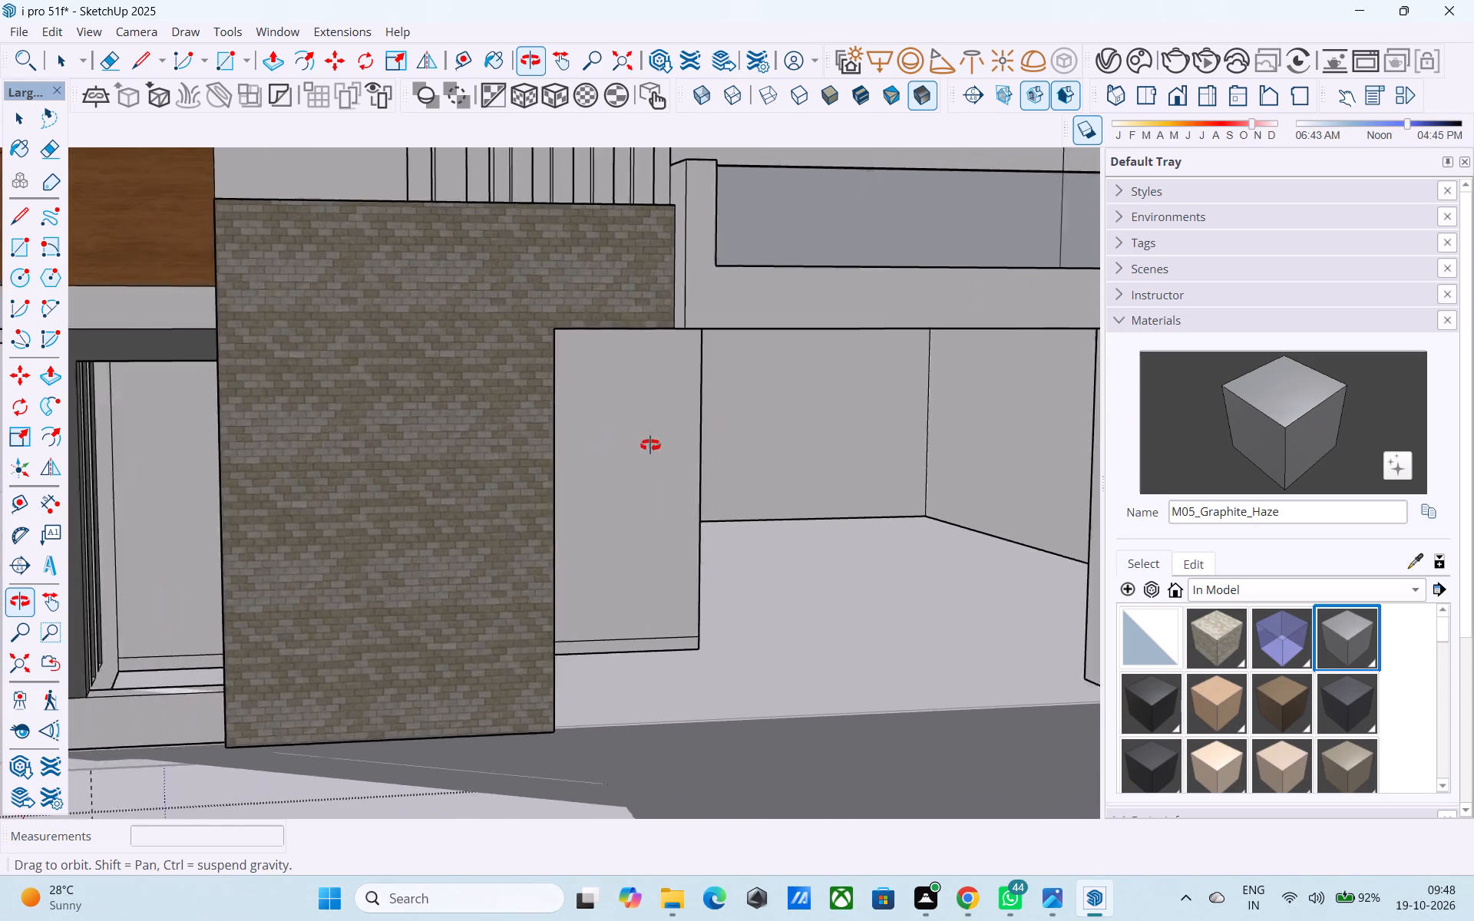
middle_drag(650, 445, 689, 455)
middle_drag(913, 465, 544, 460)
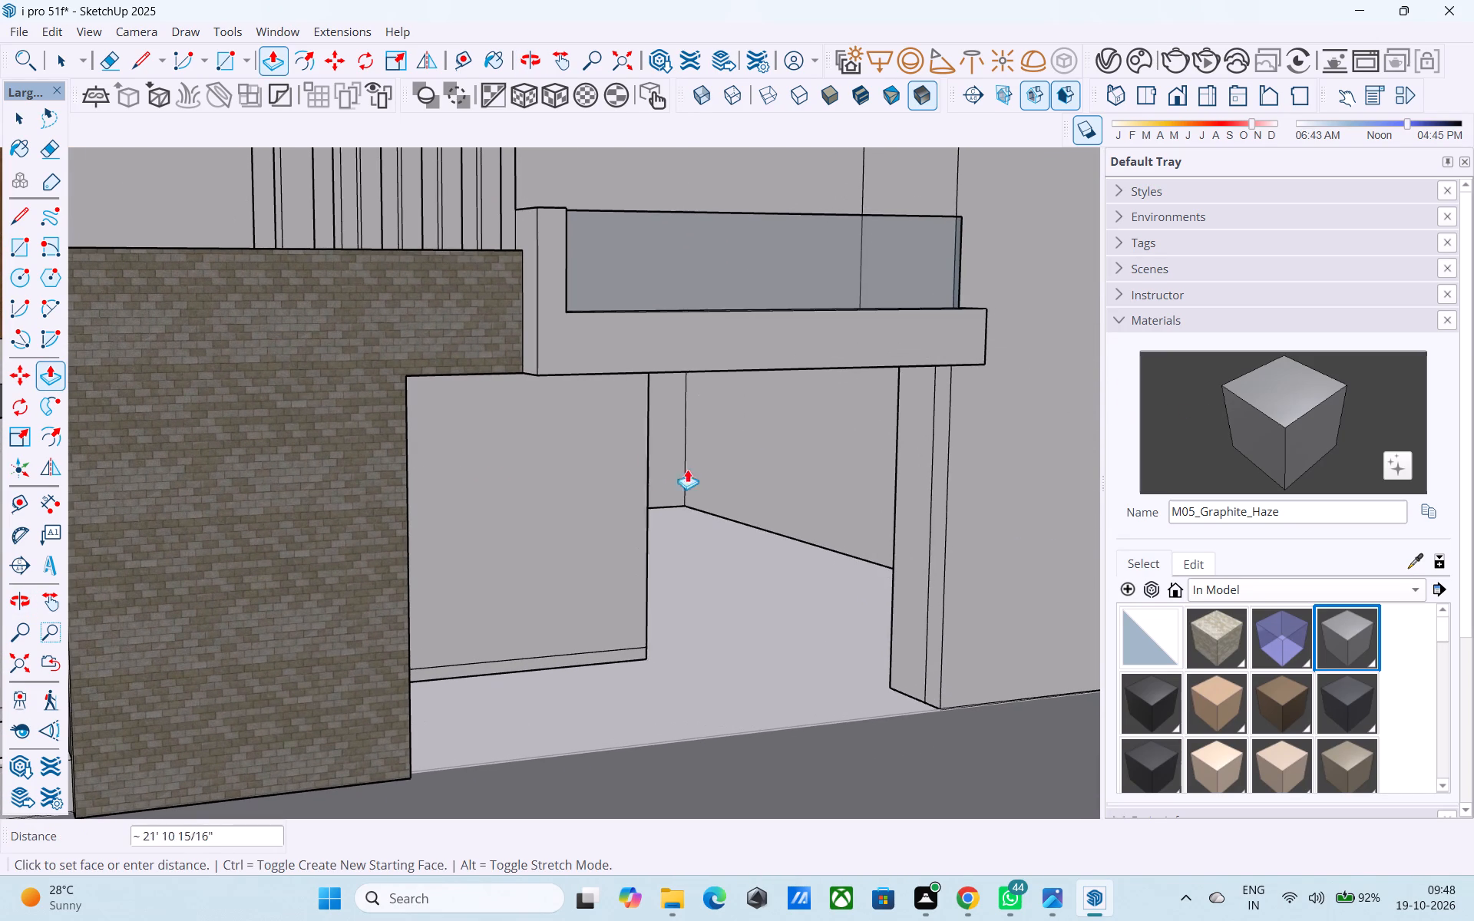
click(901, 489)
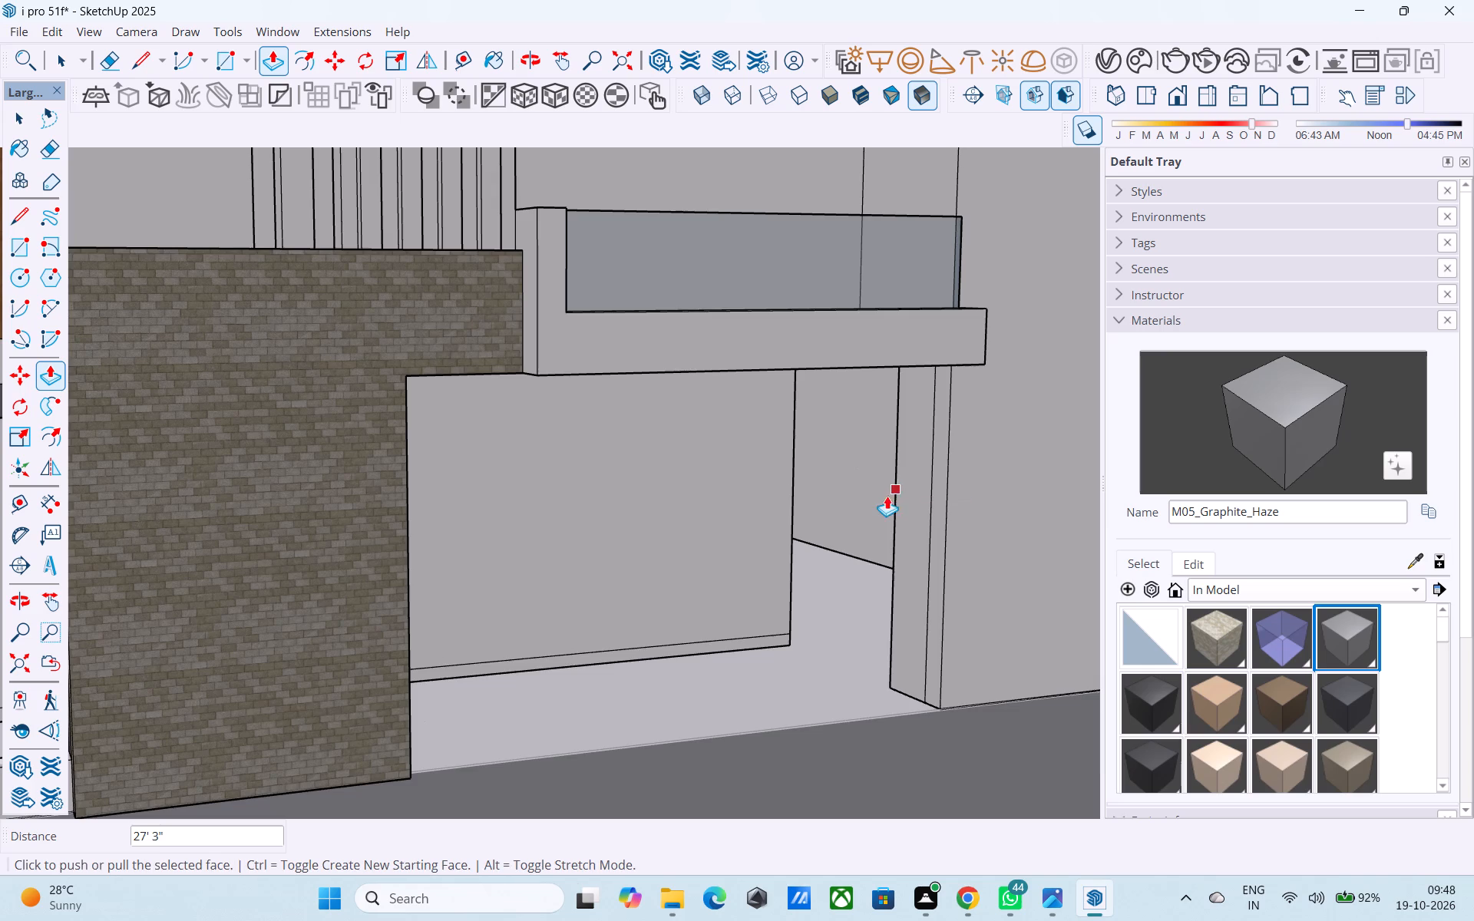
scroll(884, 497, up, 6)
scroll(848, 515, down, 2)
key(space)
Examine the end of the new partition wall and the gap beside the opening's far pillar.
middle_drag(837, 510, 868, 482)
scroll(872, 484, up, 6)
middle_drag(864, 504, 808, 481)
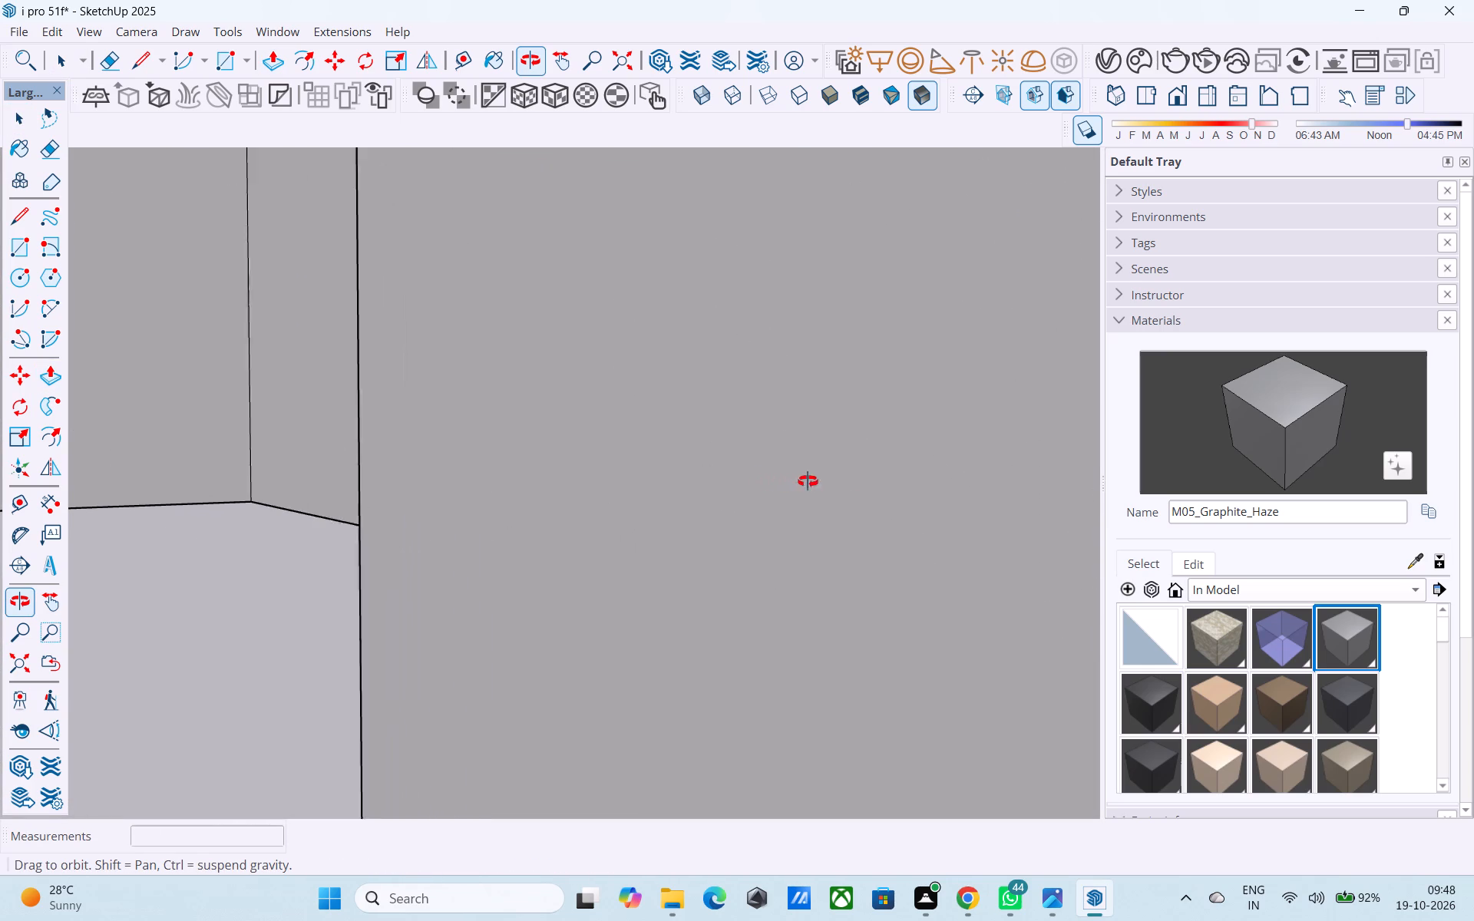
middle_drag(808, 481, 816, 481)
scroll(767, 447, down, 20)
scroll(767, 447, down, 3)
scroll(620, 579, down, 6)
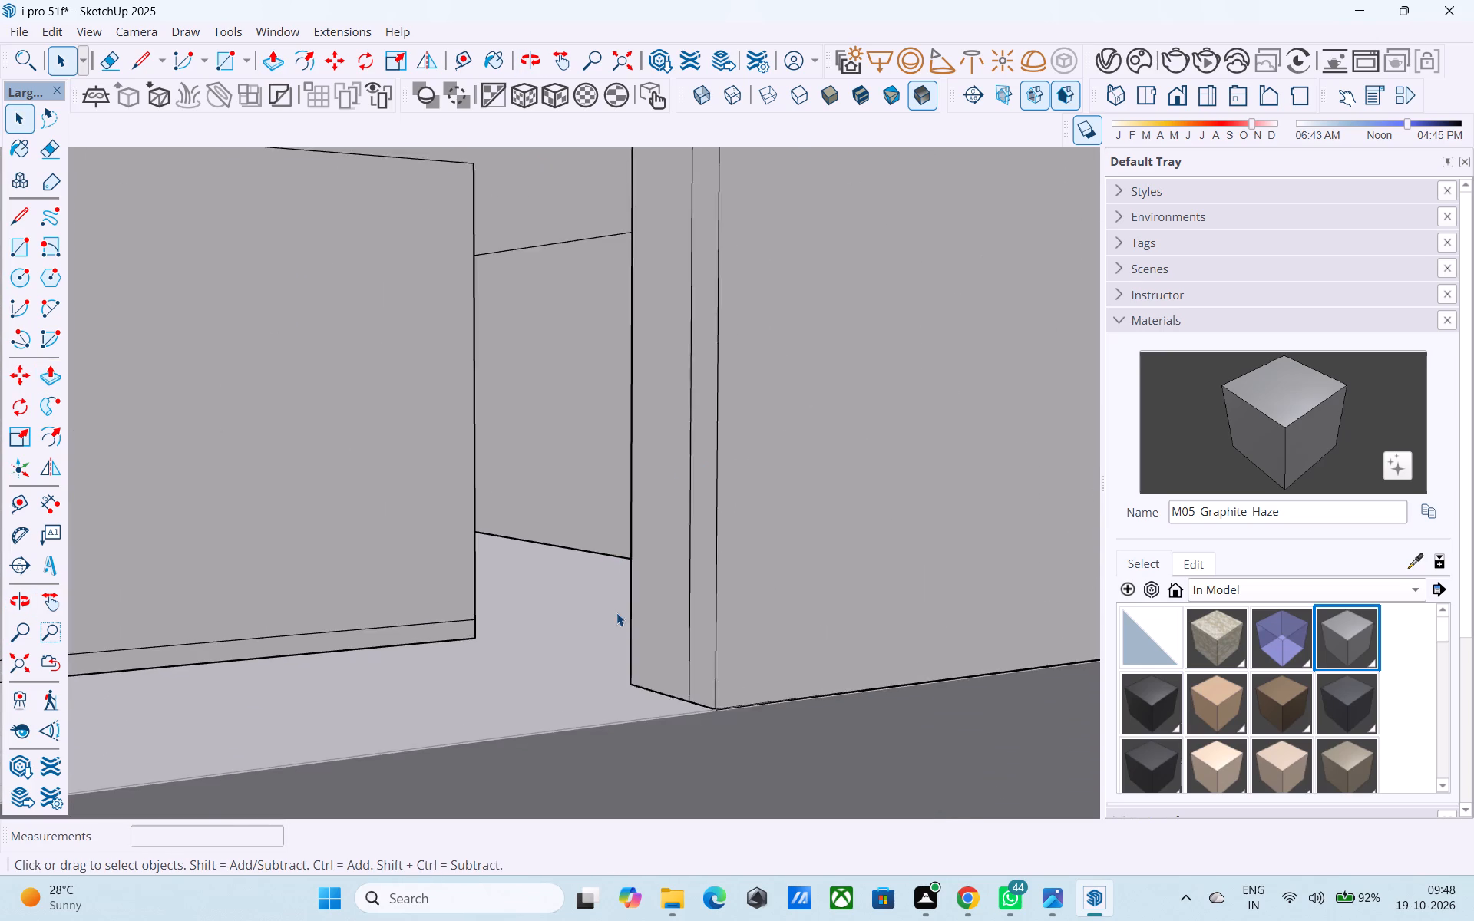
scroll(616, 612, down, 2)
scroll(524, 375, up, 13)
middle_drag(627, 489, 643, 494)
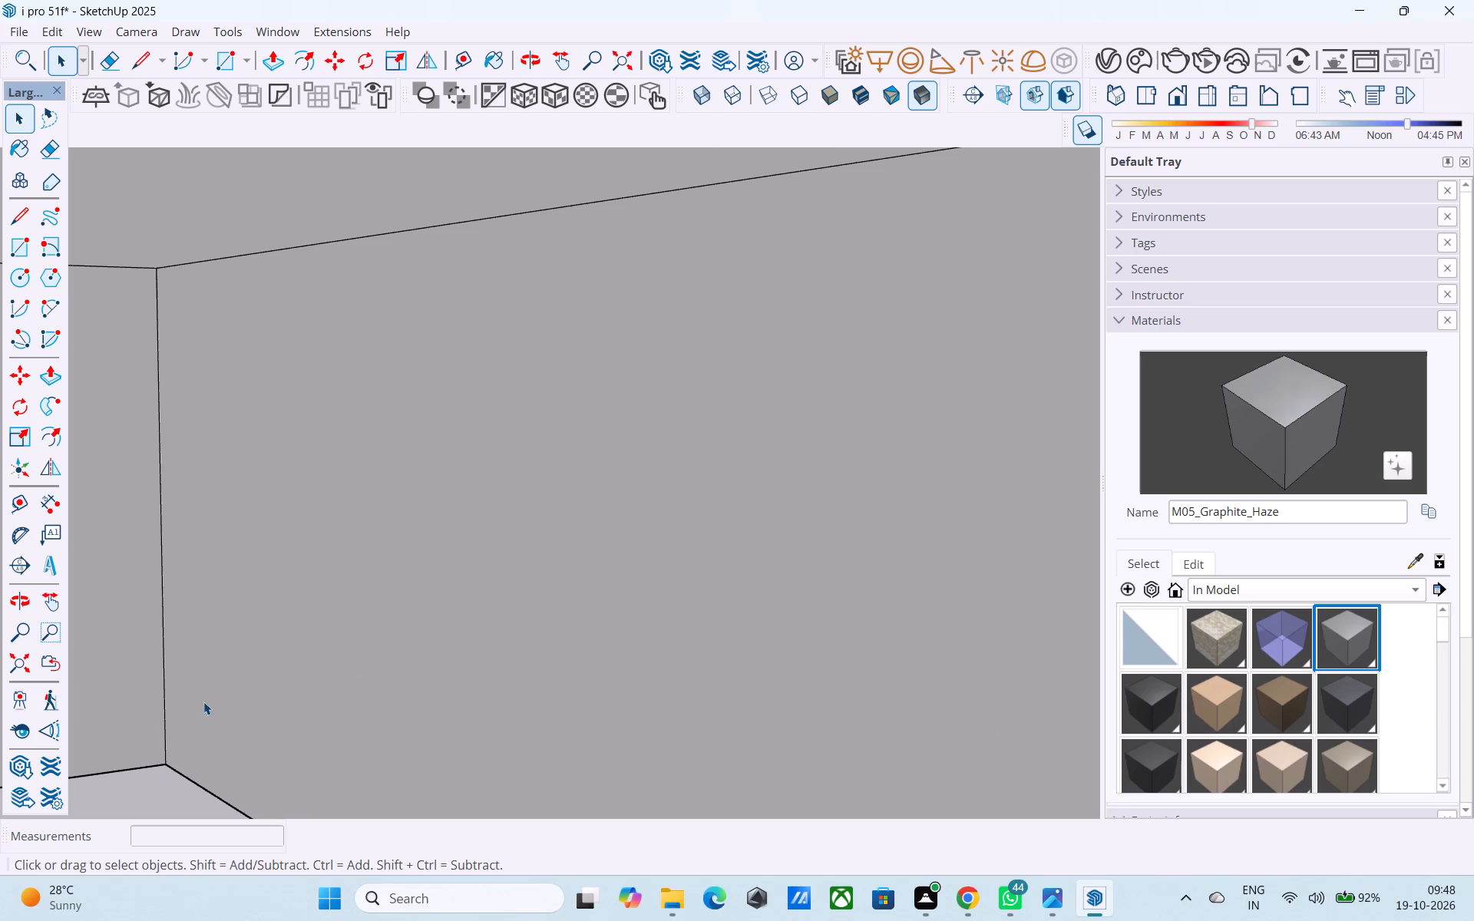
Copy the narrow end face beside the opening 6" inward along the room's back wall.
click(28, 716)
drag(639, 497, 1233, 441)
drag(297, 486, 1198, 391)
drag(598, 418, 901, 457)
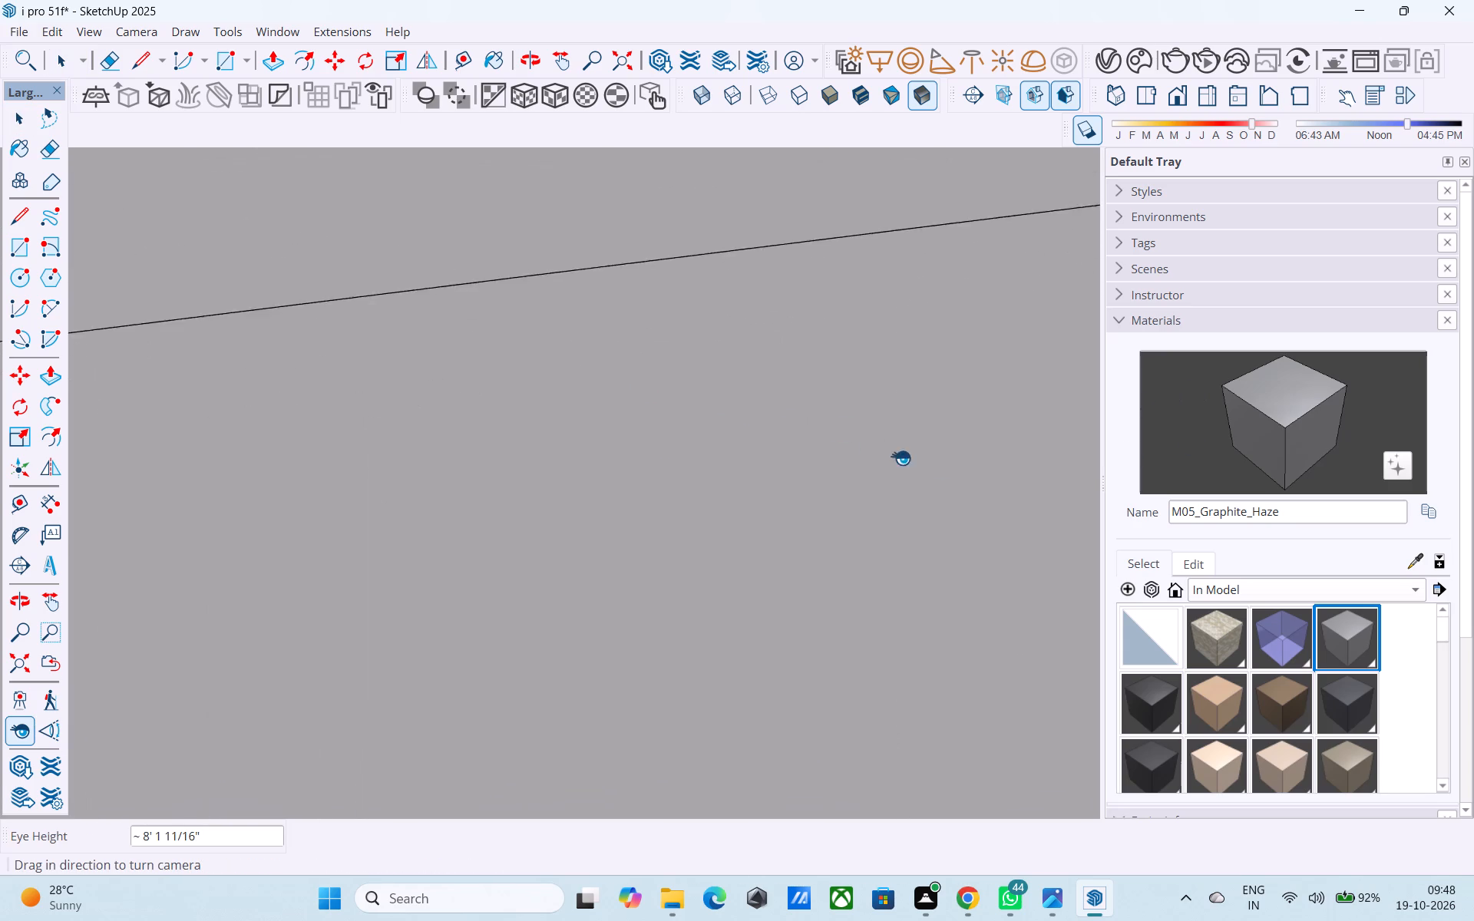
drag(901, 457, 1069, 507)
drag(540, 510, 808, 527)
scroll(815, 498, down, 2)
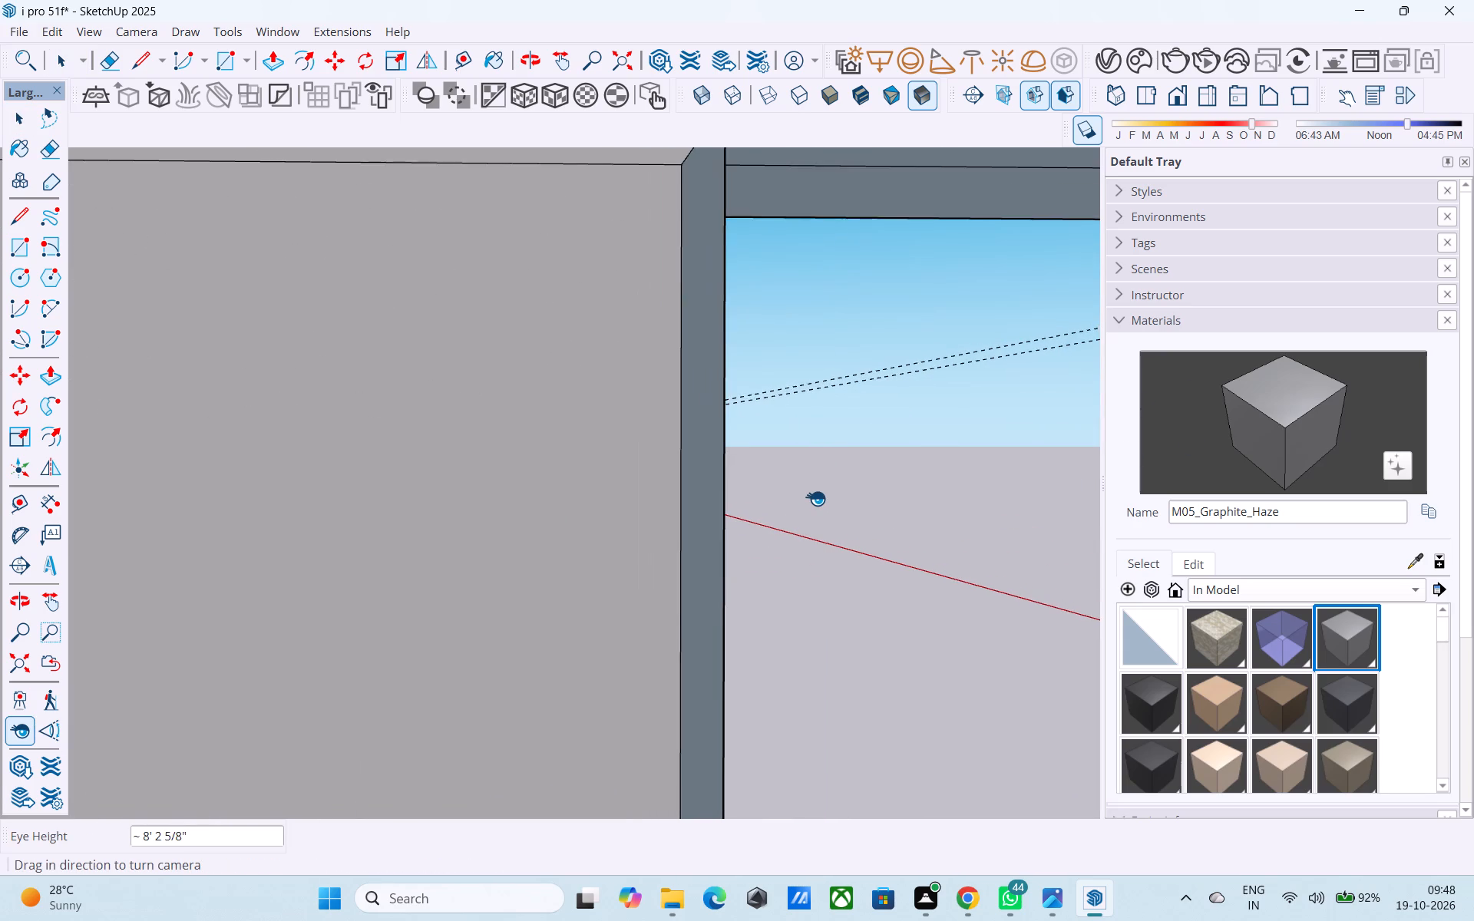
scroll(815, 498, down, 4)
middle_drag(815, 498, 885, 558)
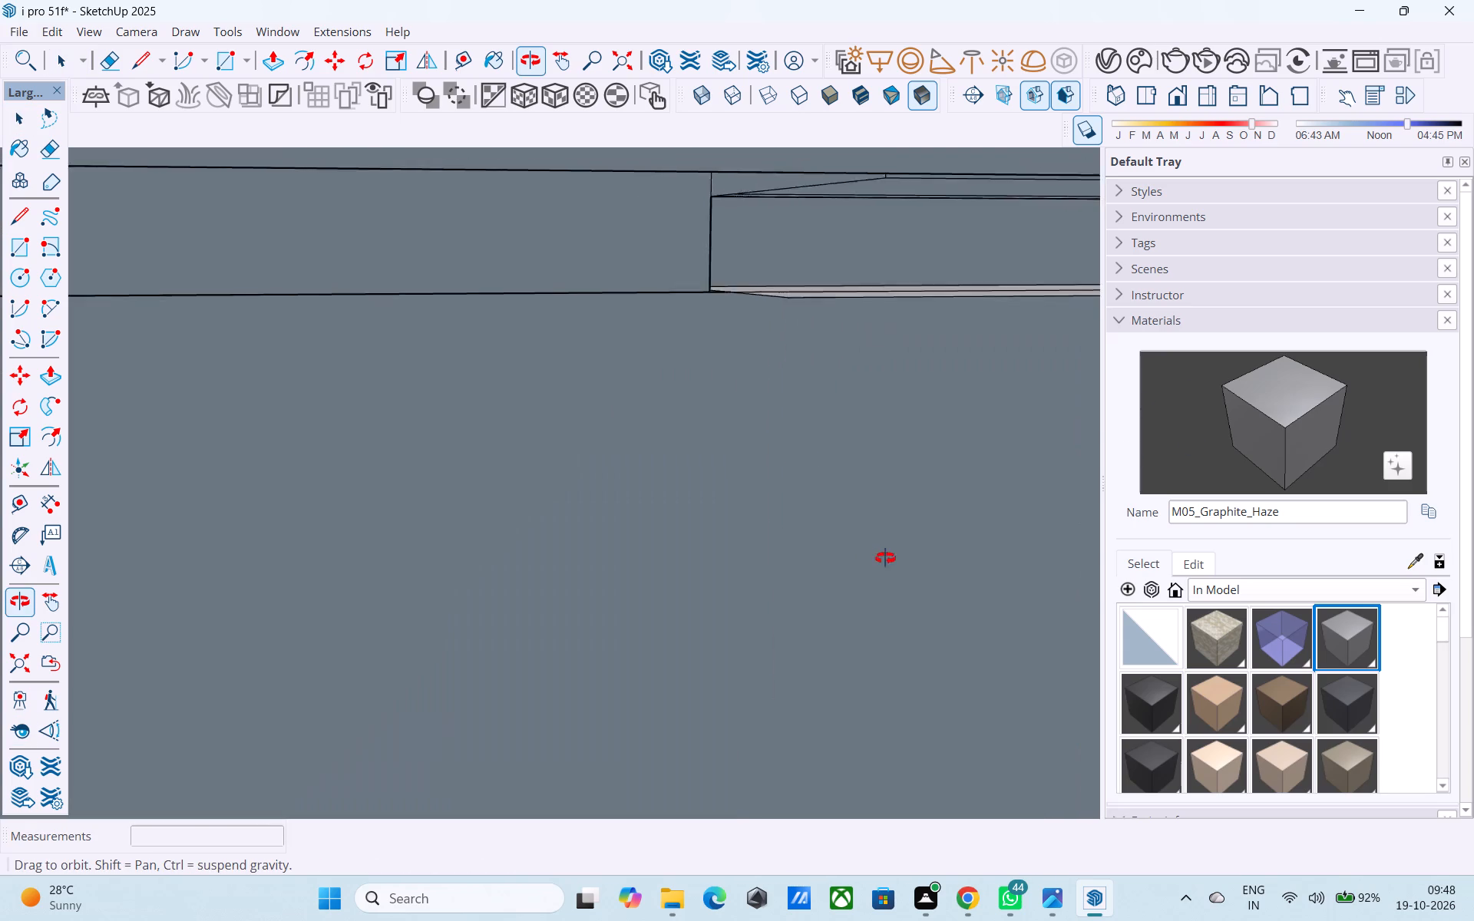
middle_drag(885, 558, 757, 470)
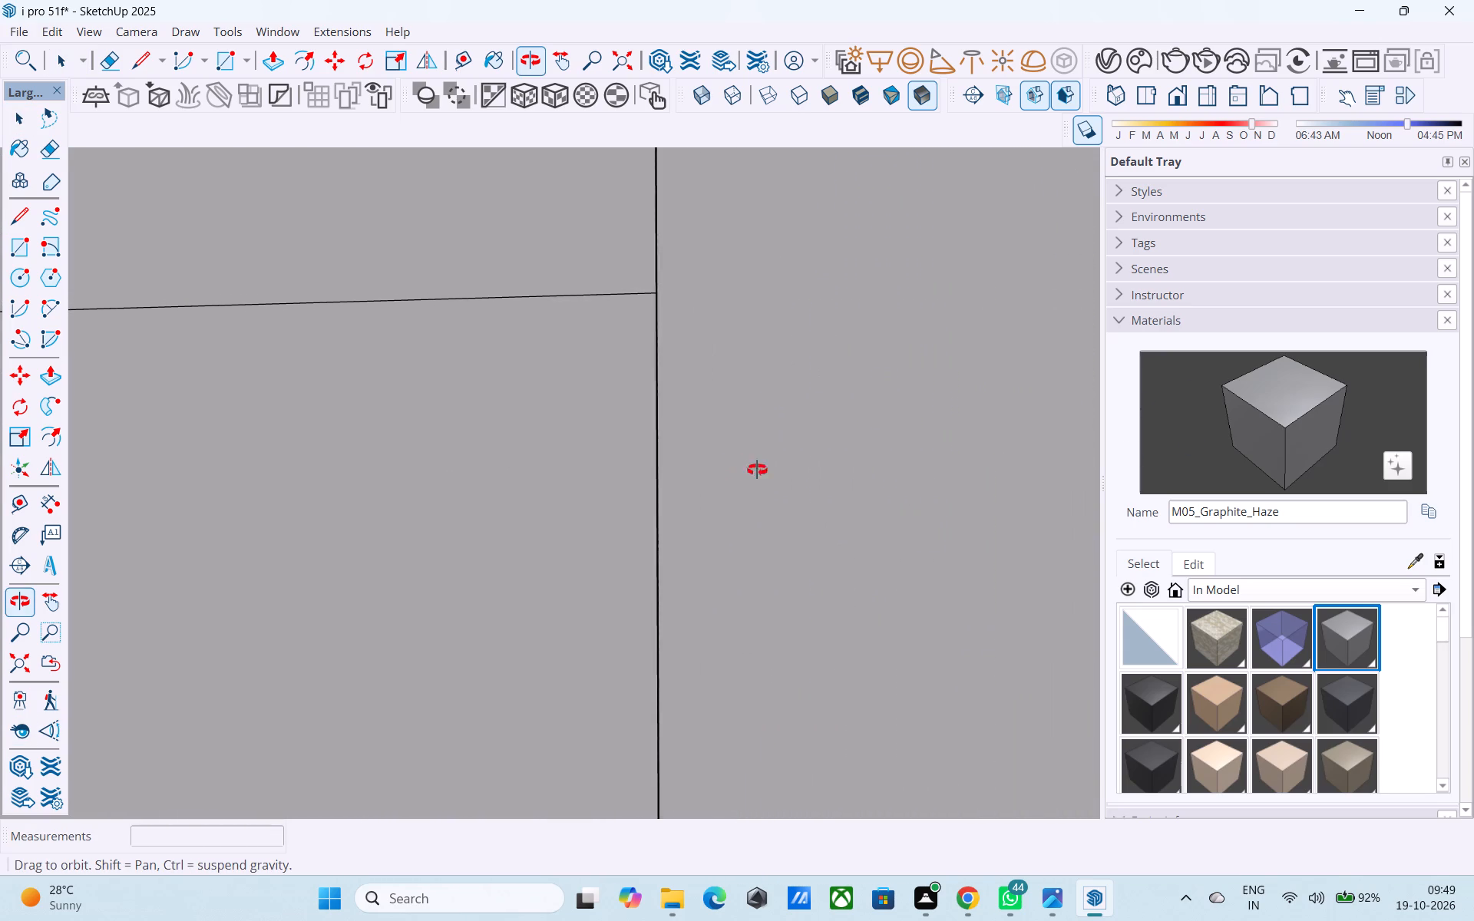
middle_drag(757, 470, 907, 517)
scroll(784, 381, up, 5)
middle_drag(763, 376, 587, 342)
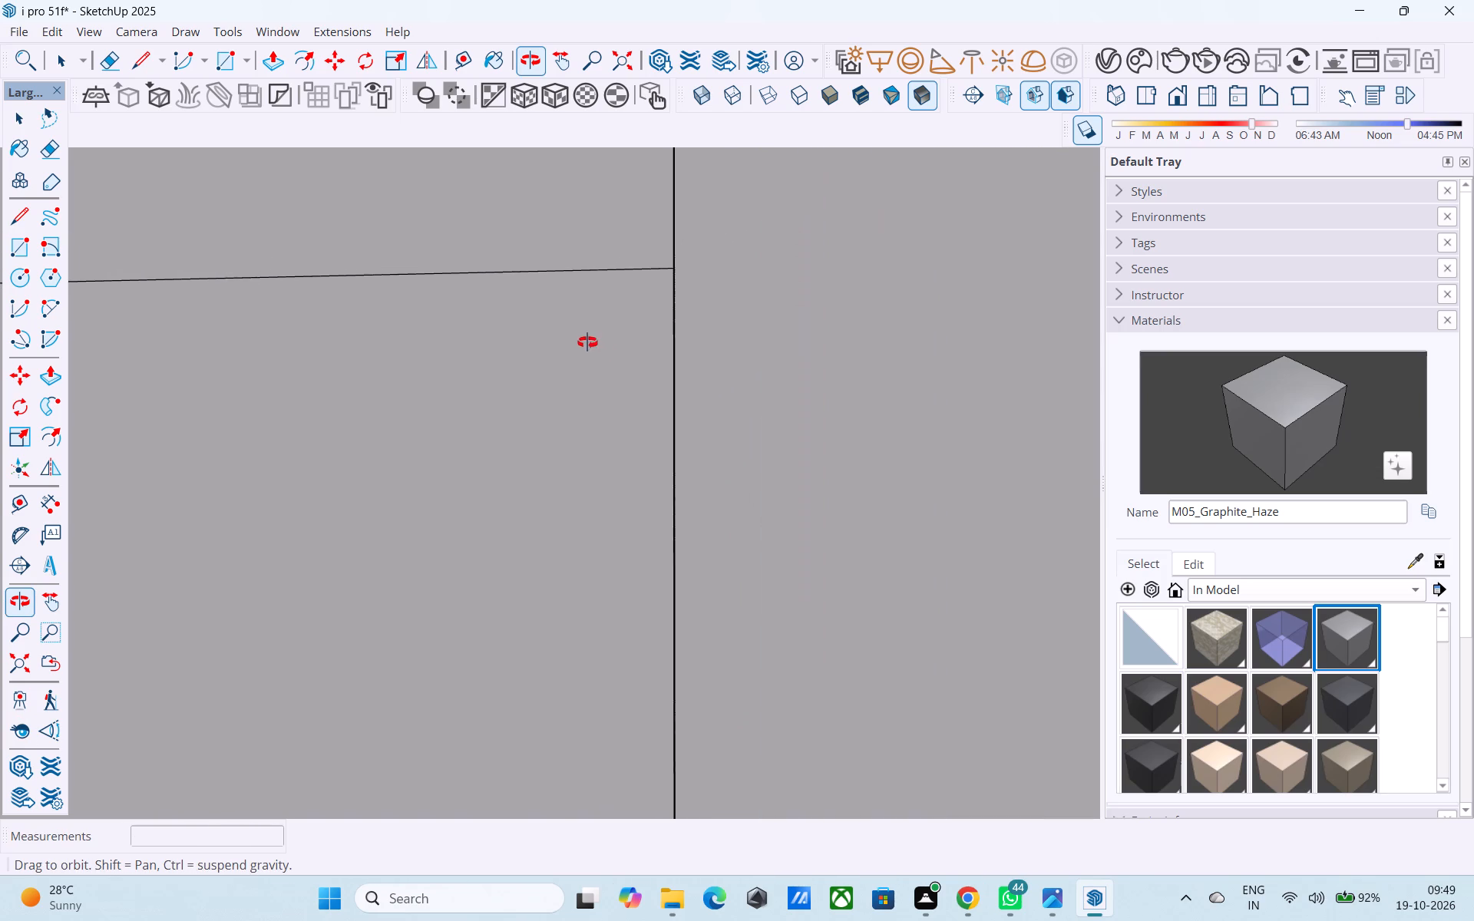
middle_drag(587, 342, 640, 338)
scroll(633, 341, up, 4)
middle_drag(638, 336, 665, 349)
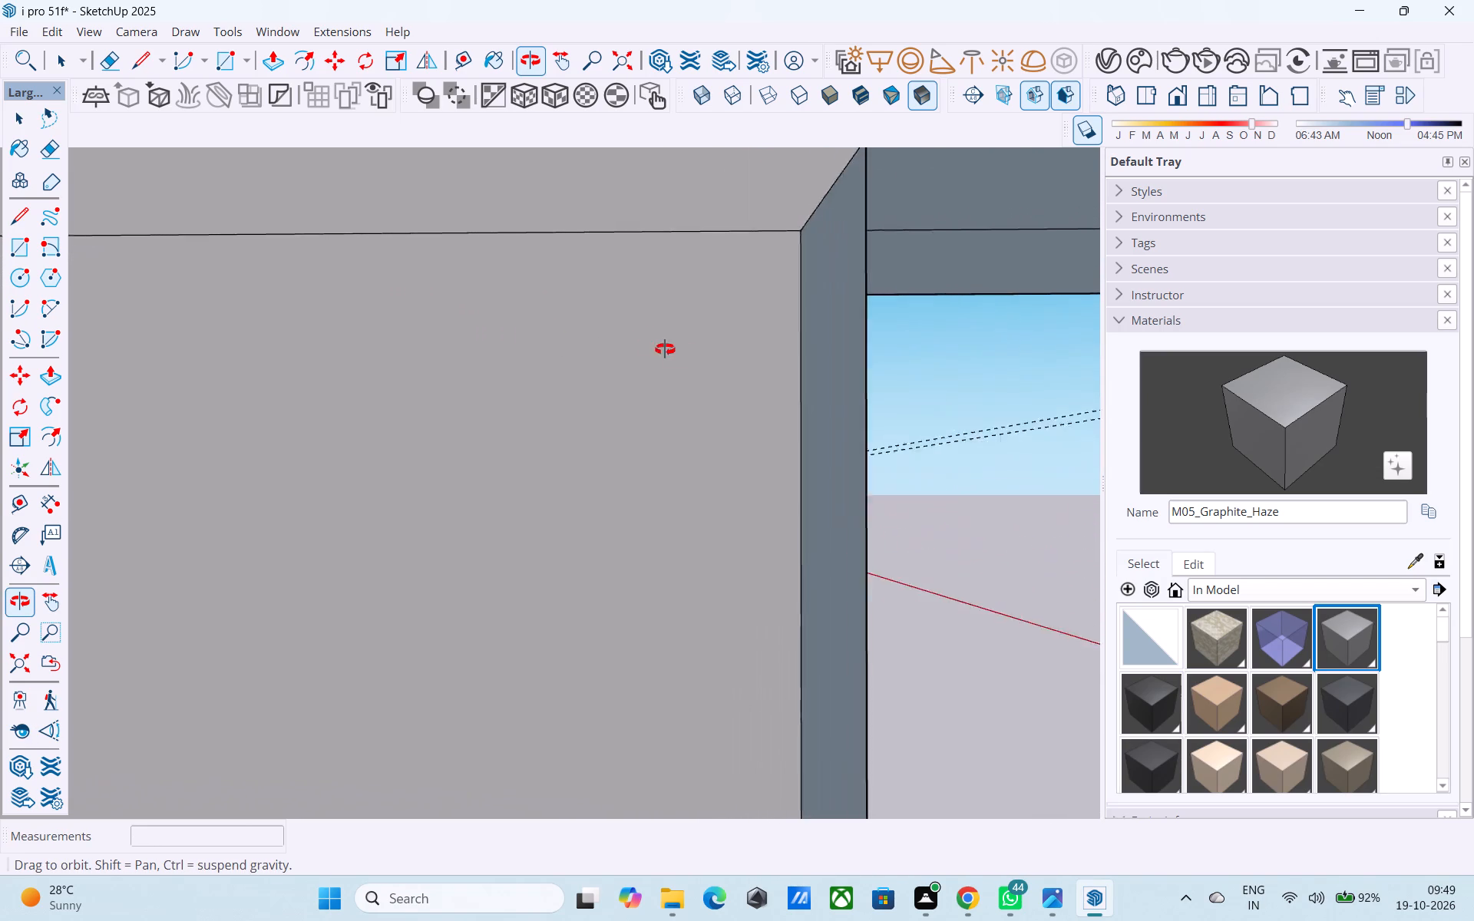
middle_drag(665, 349, 848, 359)
scroll(840, 347, down, 5)
key(space)
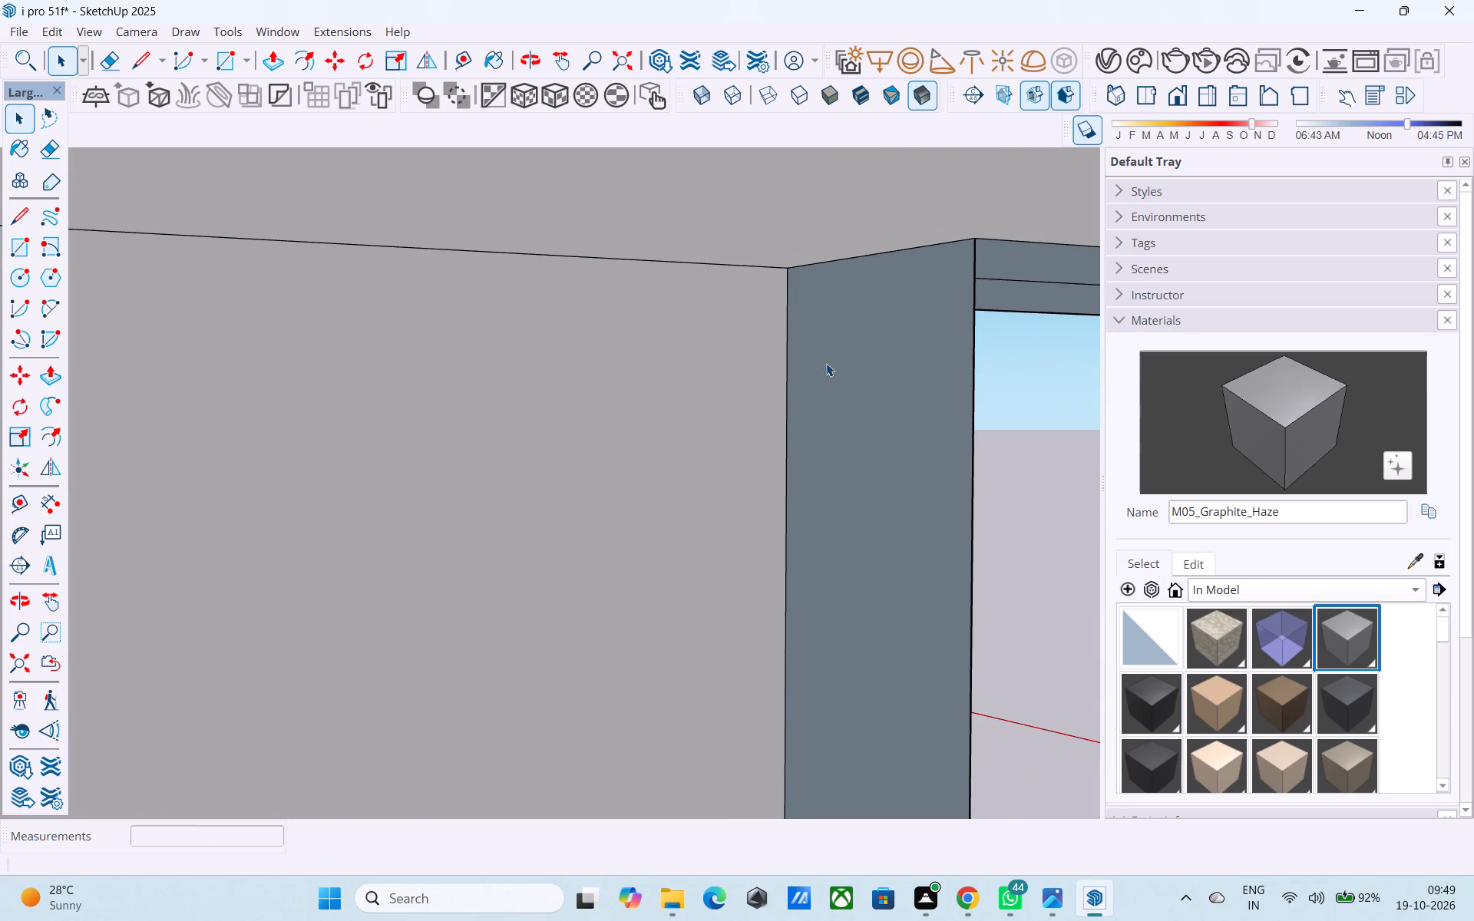
click(826, 364)
key(m)
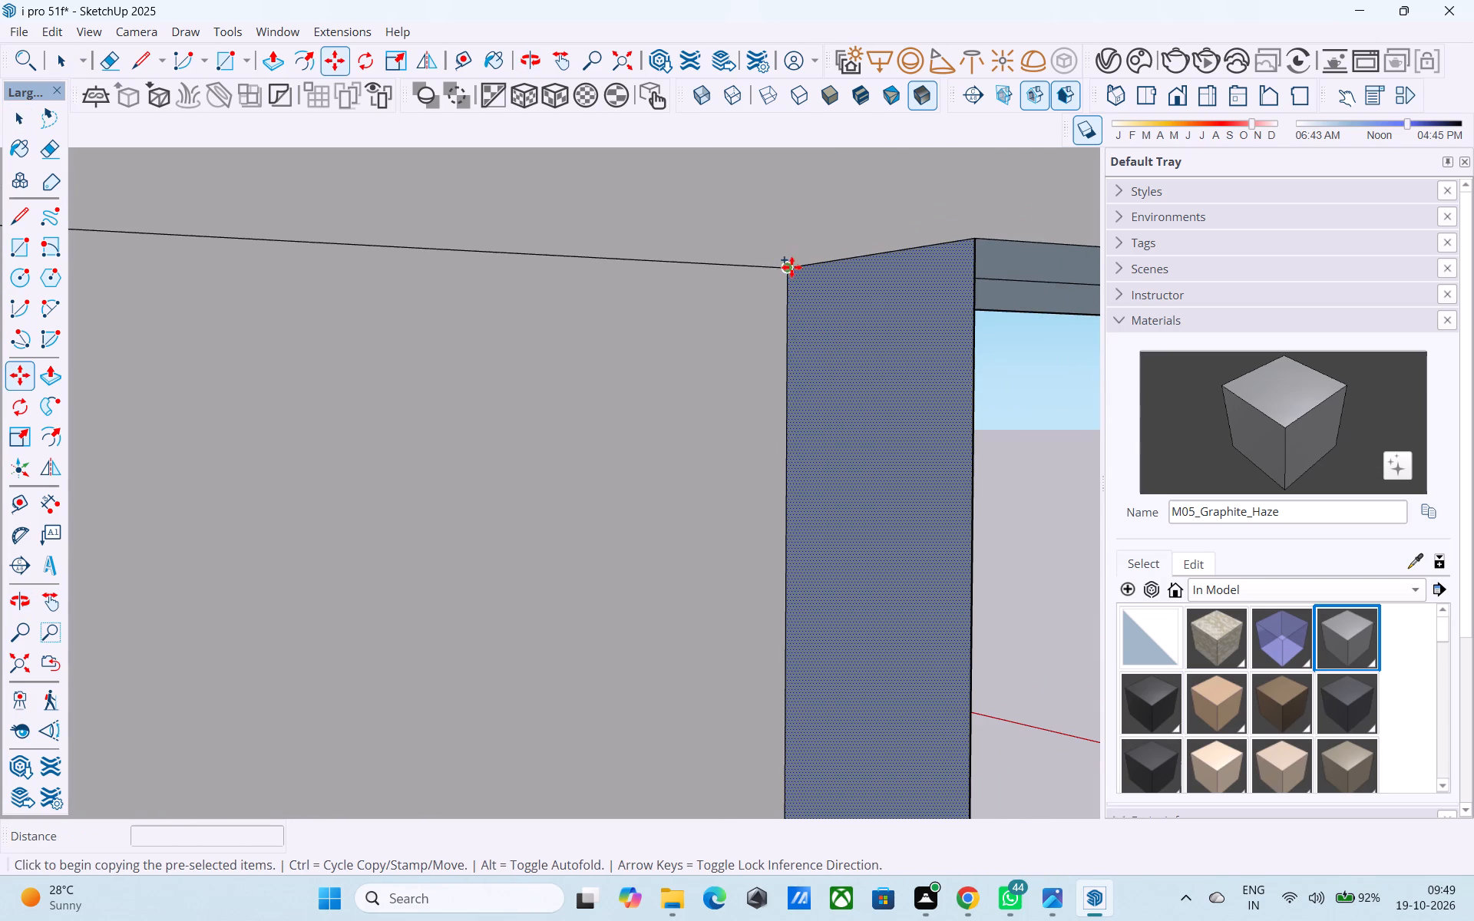
click(793, 269)
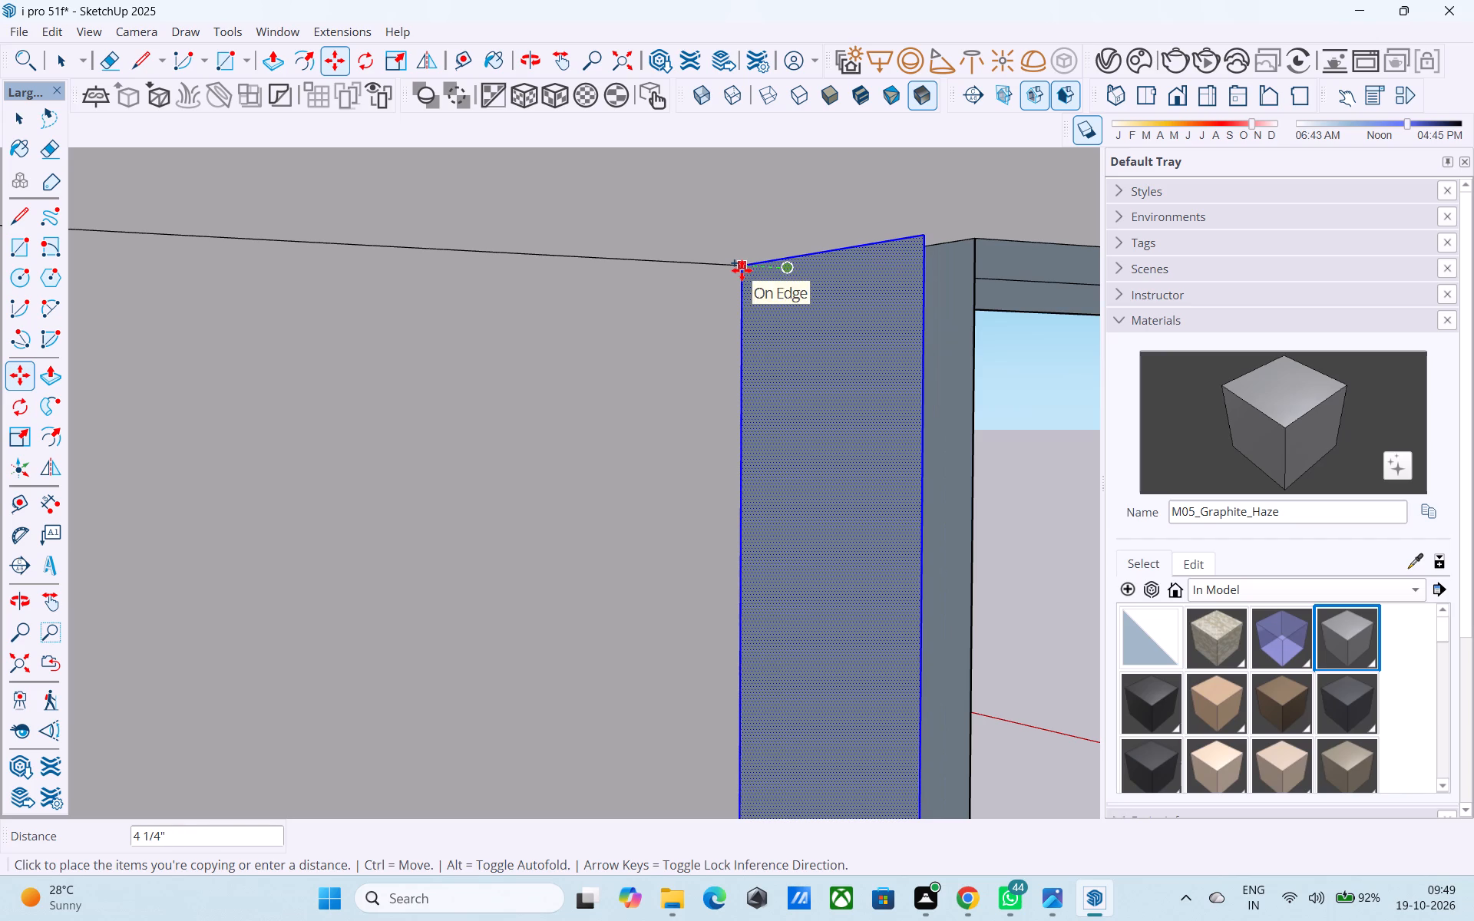
text(6")
key(Return)
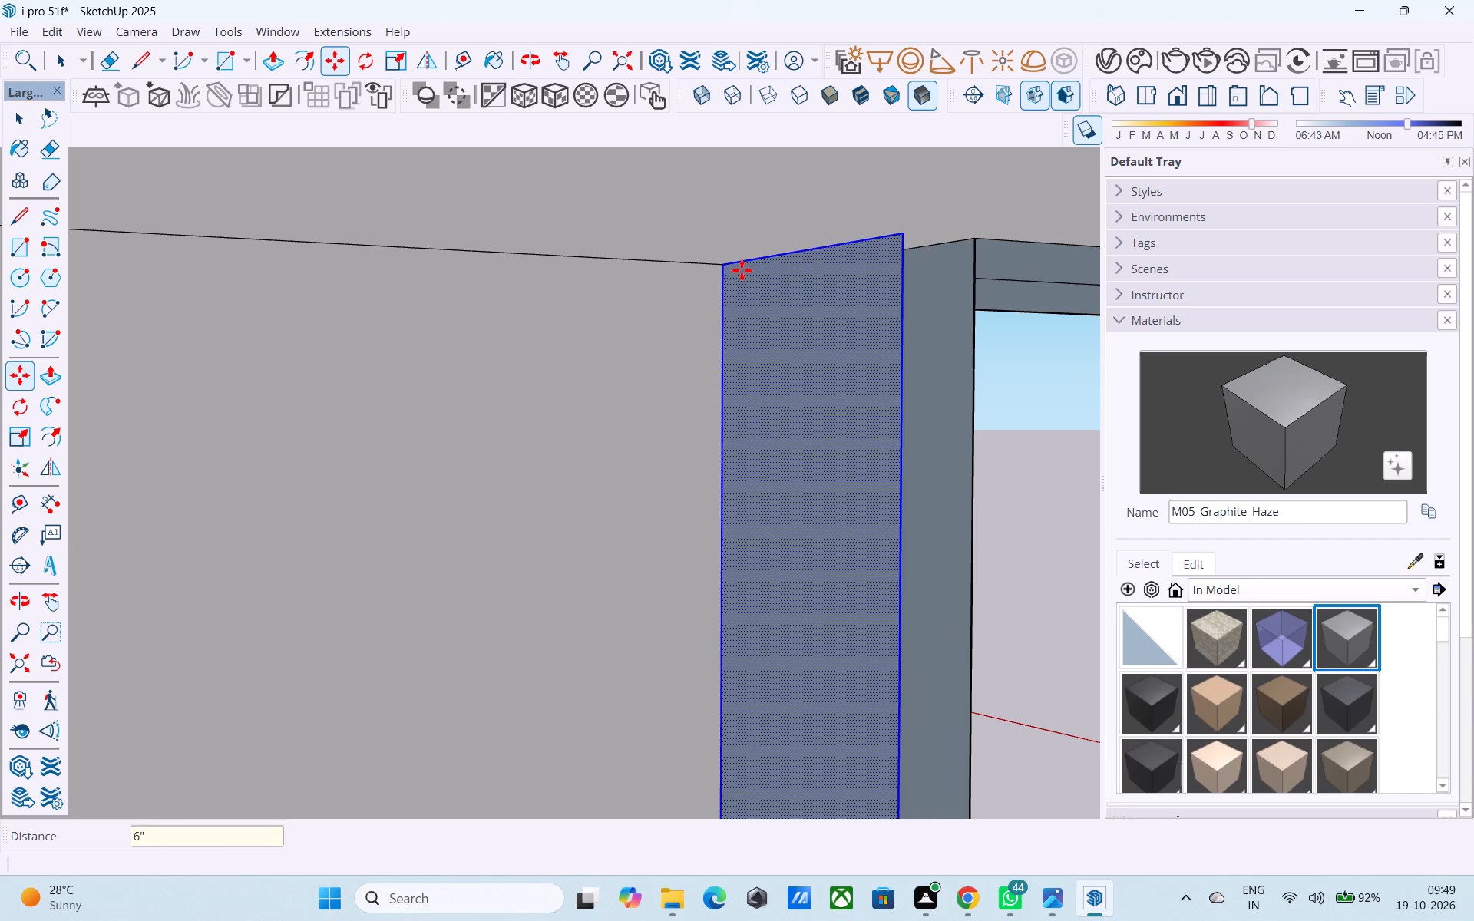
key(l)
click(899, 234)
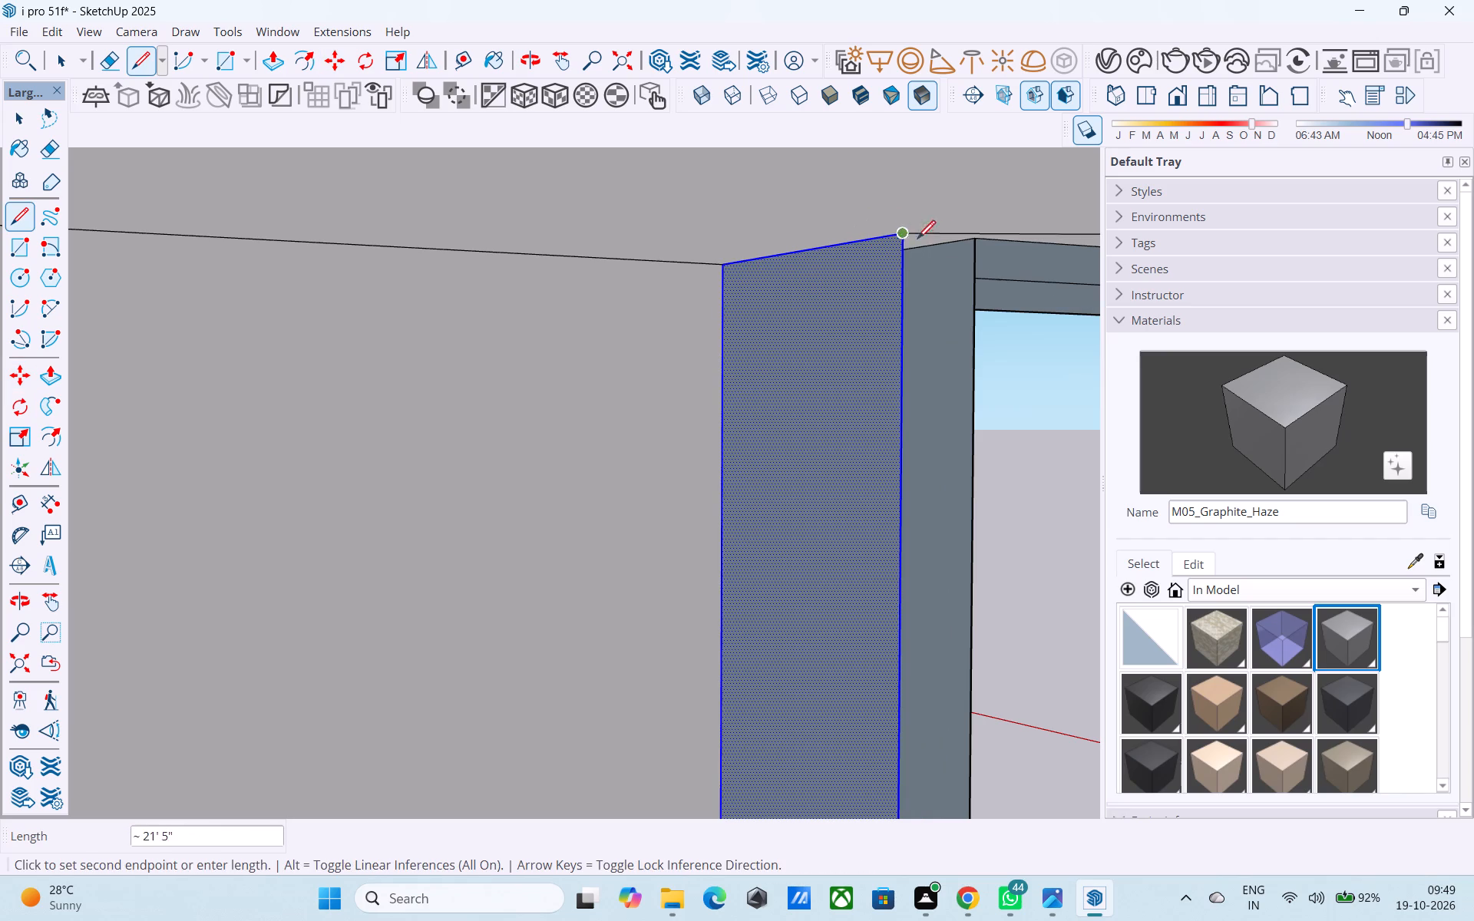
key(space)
Draw lines joining the original and copied faces along the ceiling and floor to close the 6" strip between them.
key(l)
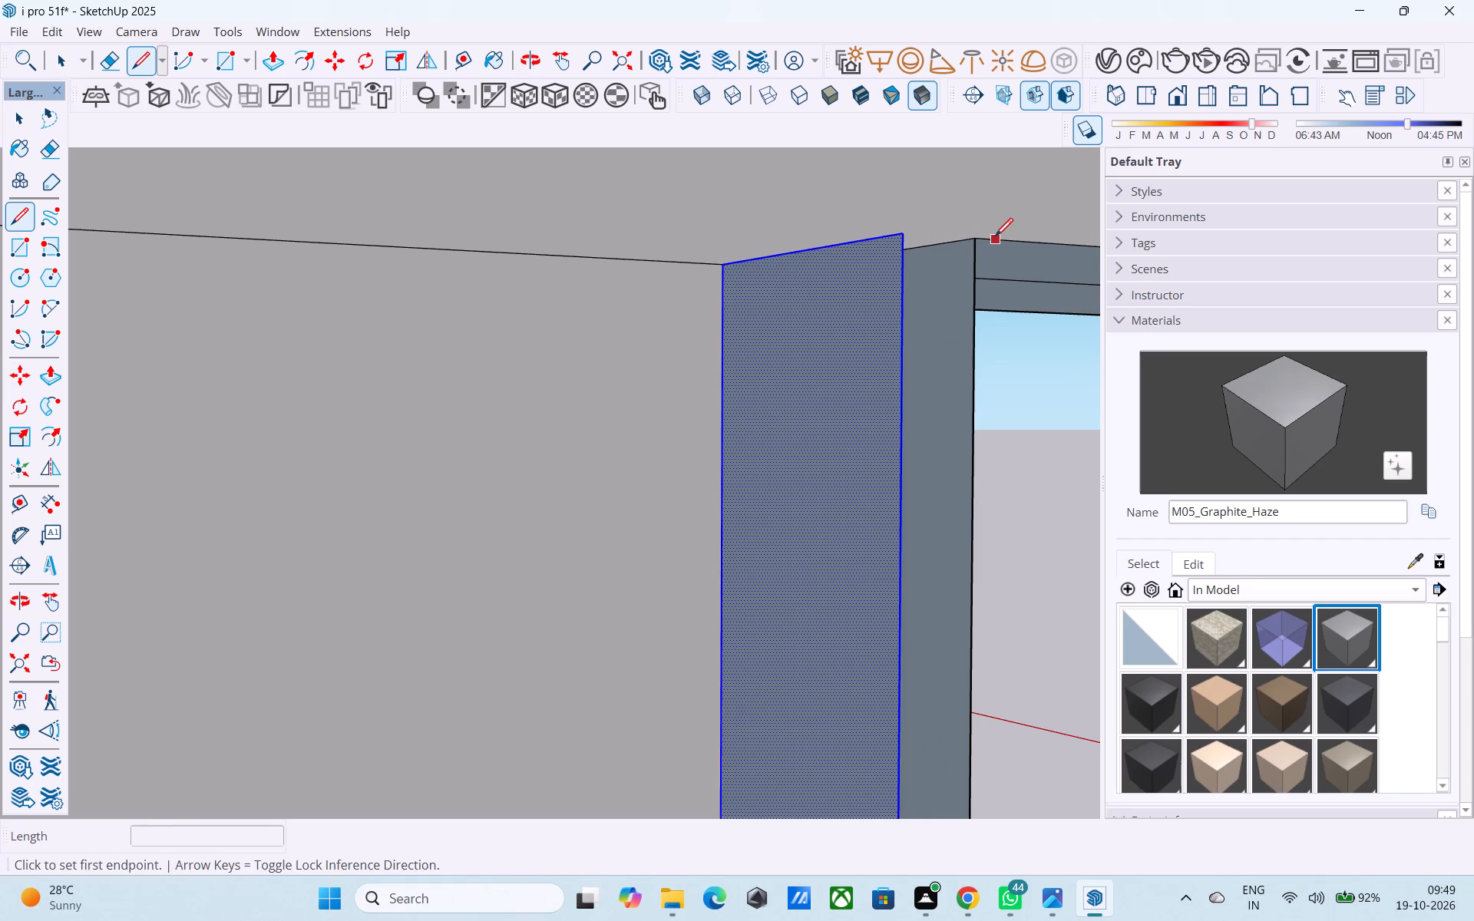
click(977, 239)
click(901, 231)
middle_drag(899, 255, 900, 312)
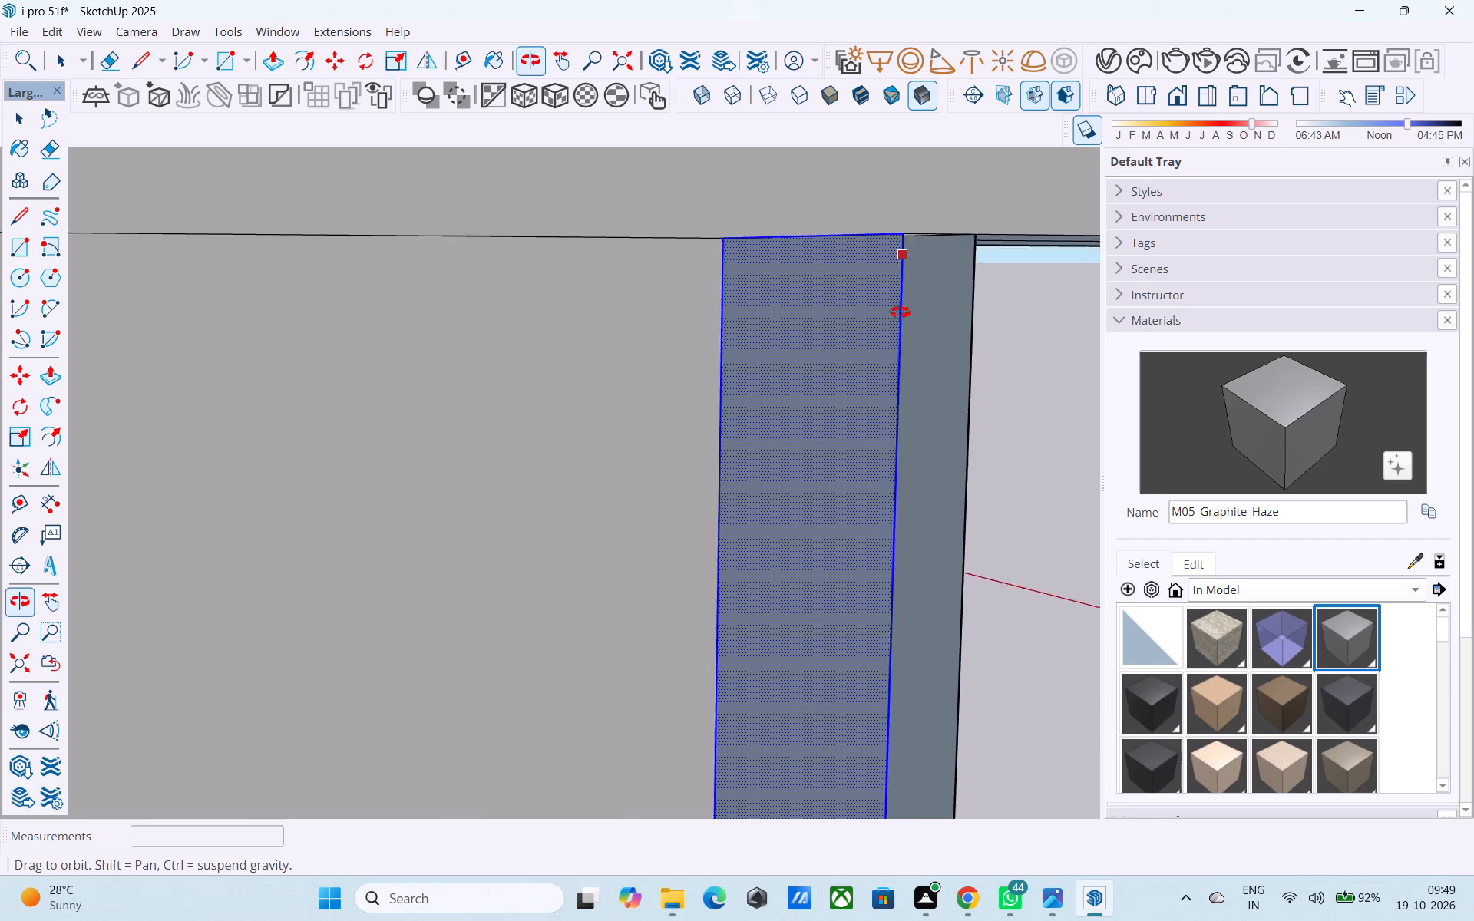
middle_drag(900, 312, 880, 306)
scroll(782, 259, up, 9)
middle_drag(768, 231, 603, 193)
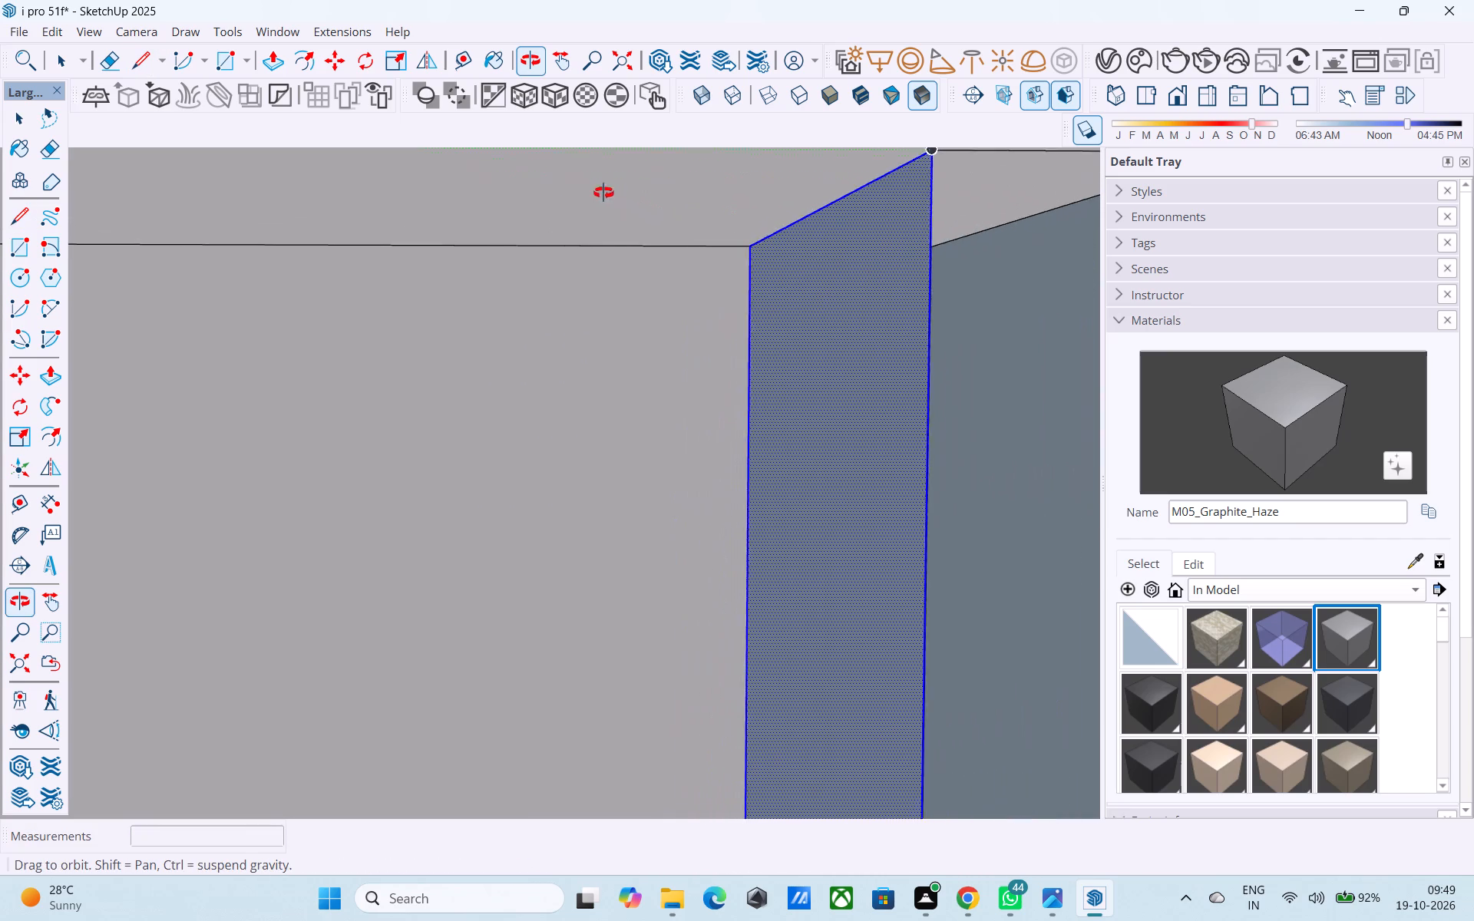
middle_drag(603, 193, 648, 144)
scroll(737, 71, down, 19)
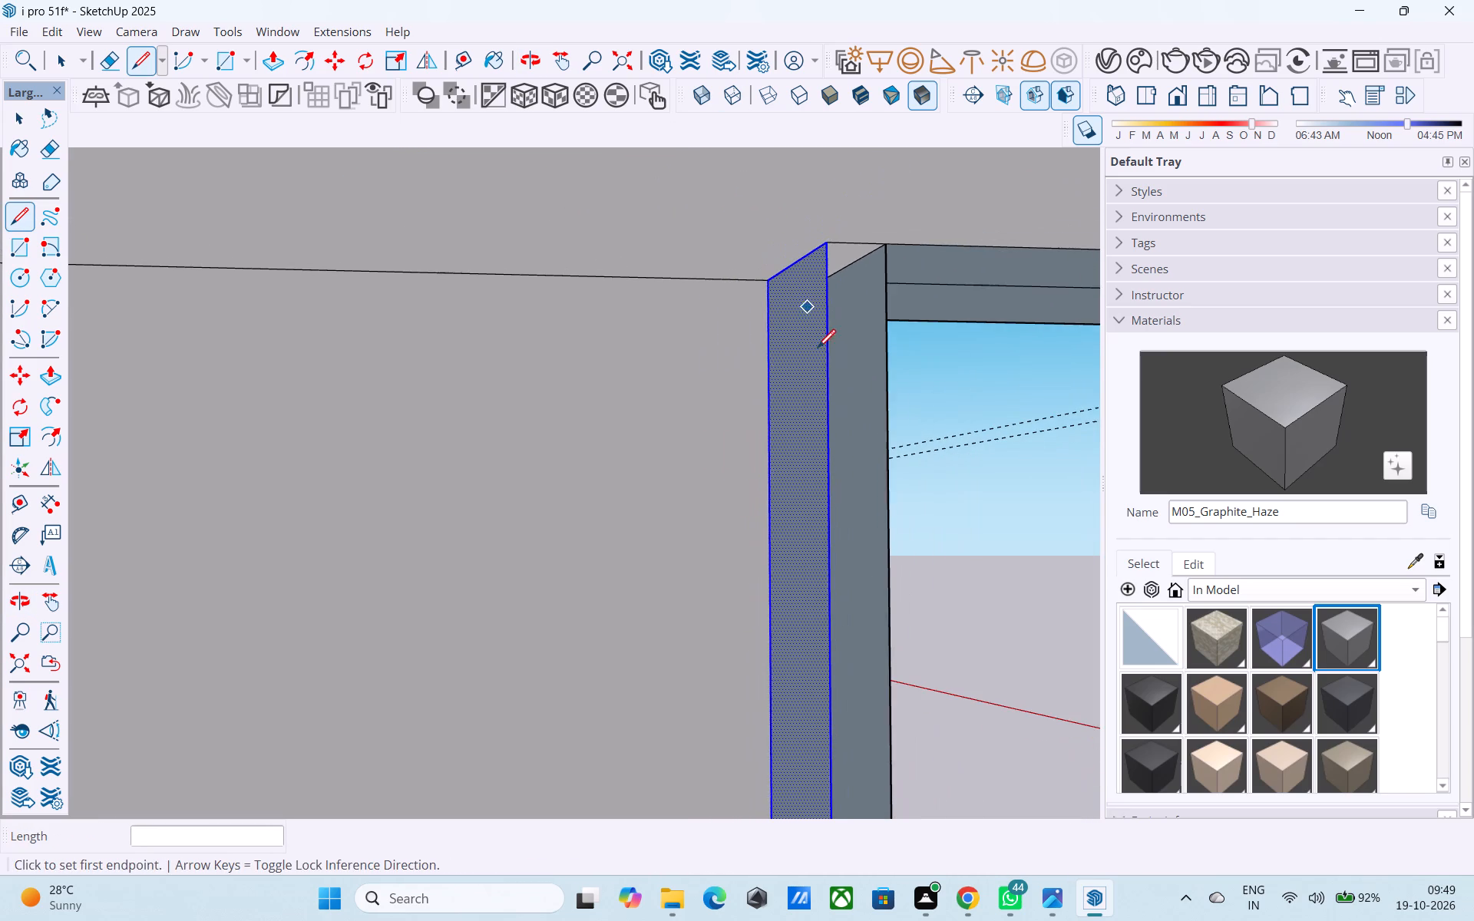
scroll(864, 477, down, 5)
scroll(848, 767, down, 4)
middle_drag(848, 767, 834, 560)
scroll(872, 842, up, 3)
click(858, 791)
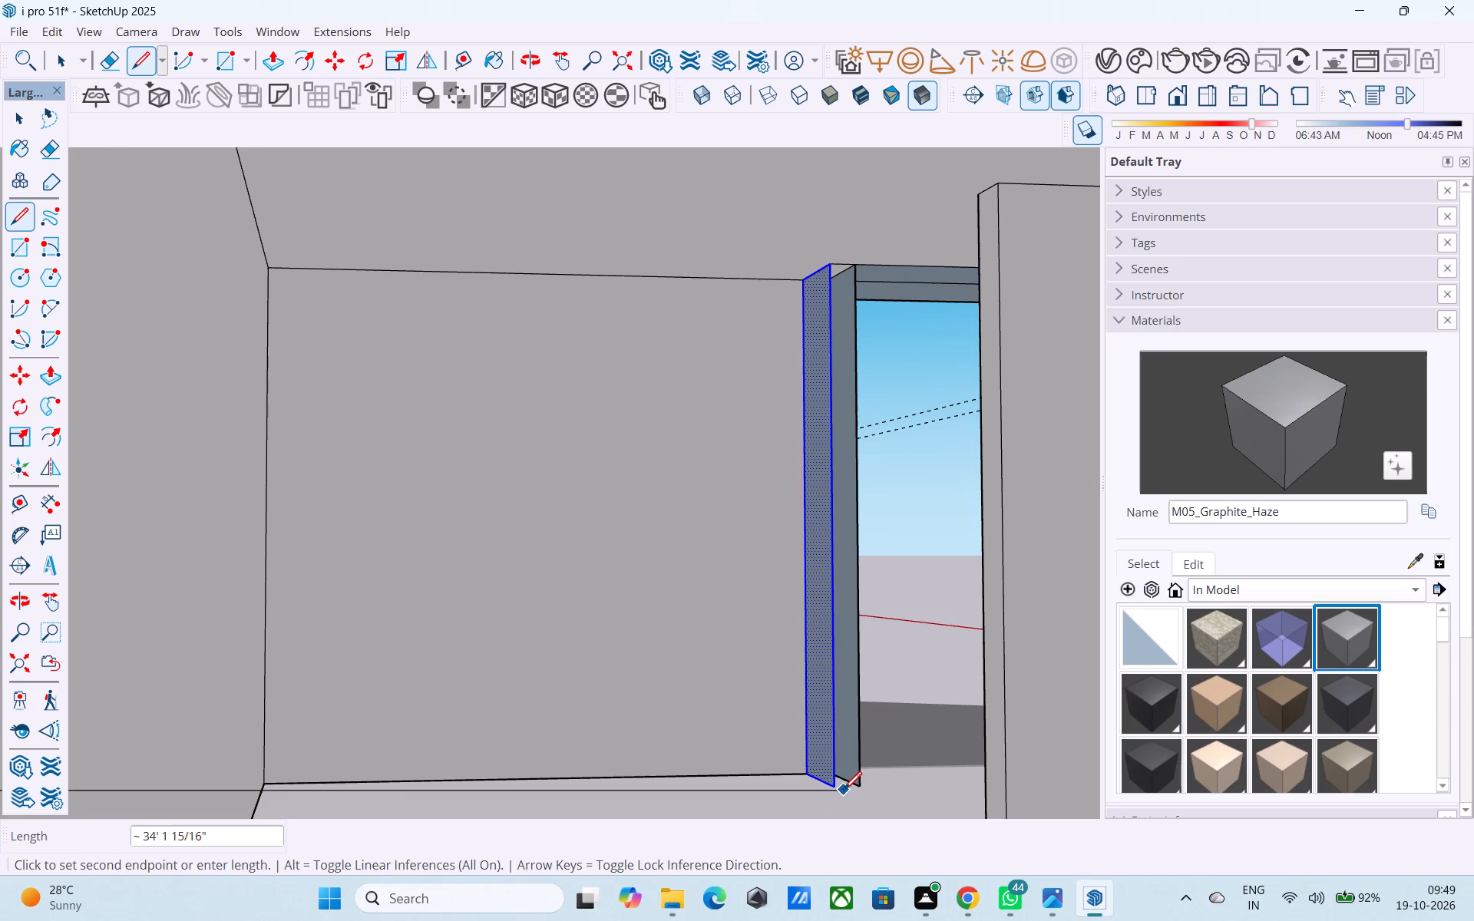
key(space)
scroll(860, 780, up, 3)
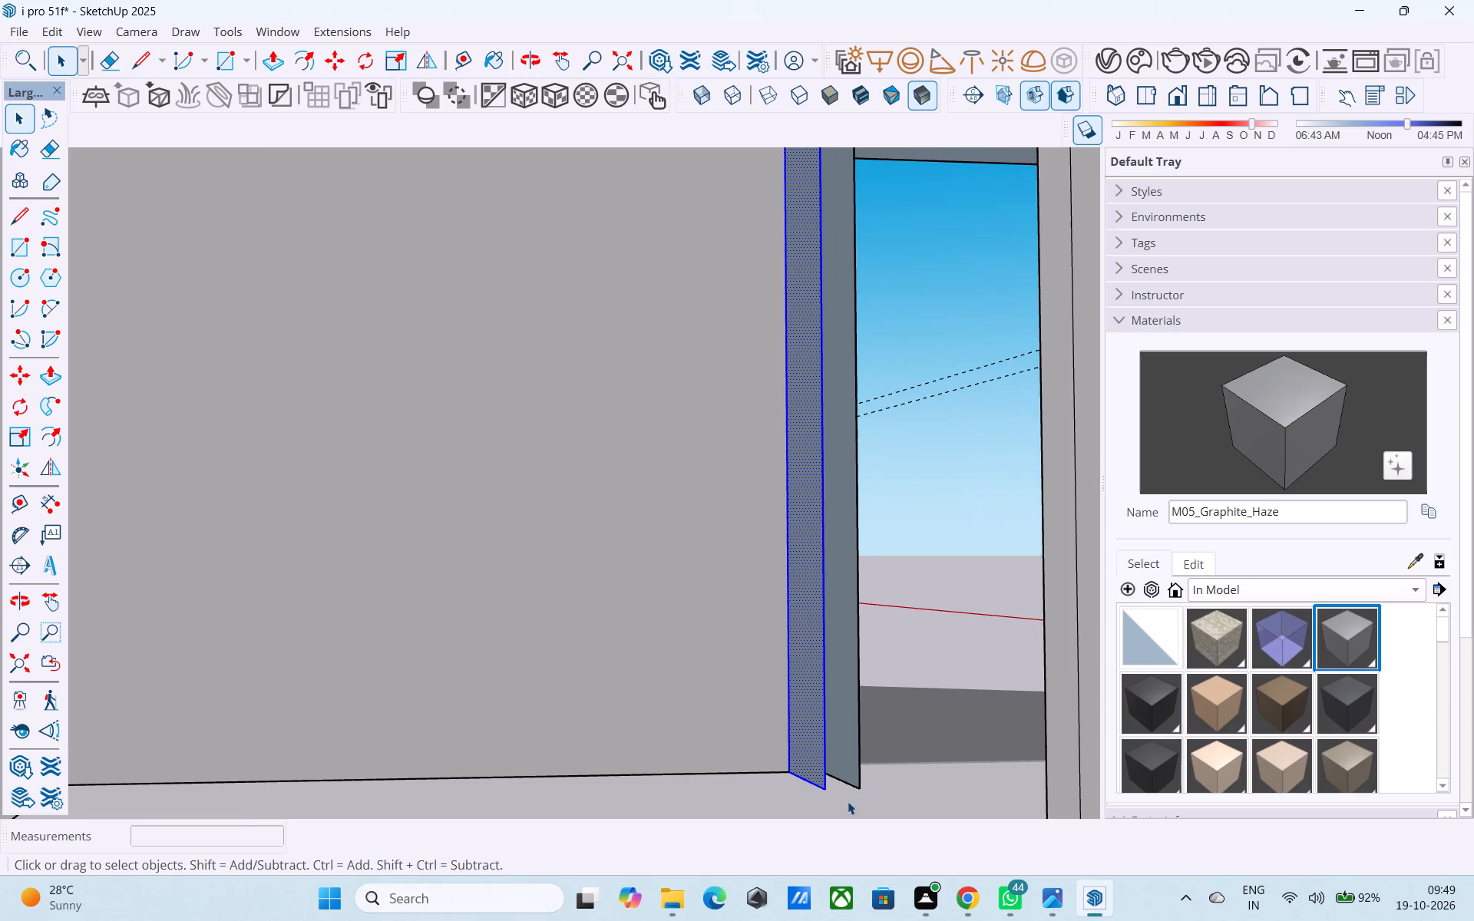
click(851, 764)
scroll(855, 787, up, 3)
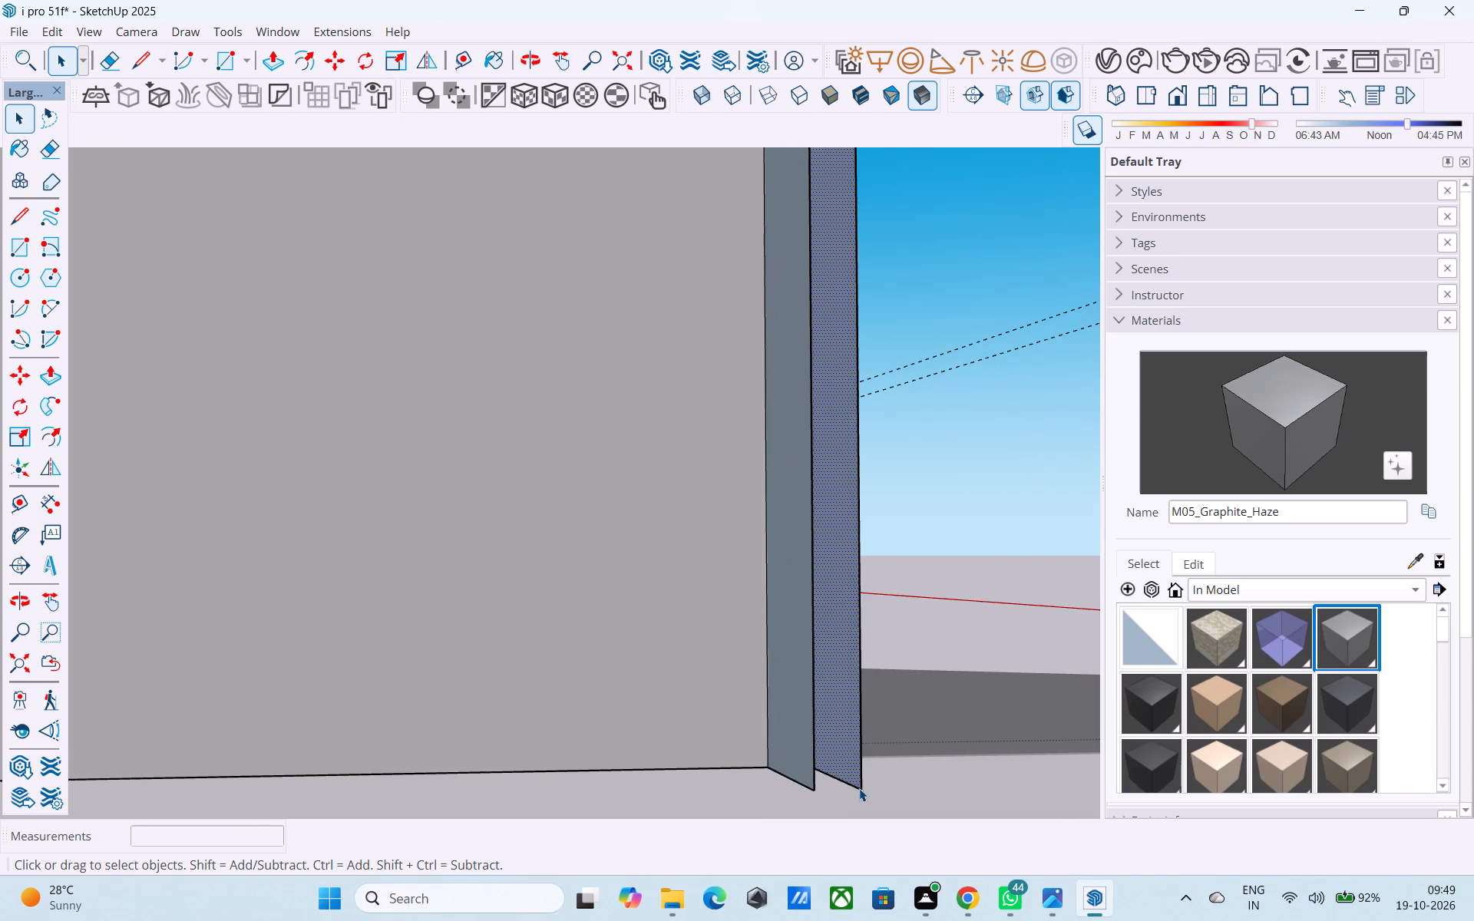
key(l)
click(861, 789)
click(816, 791)
key(space)
Push/Pull the 6" strip until it is flush with the partition wall's inner face, closing the opening beside it.
click(836, 723)
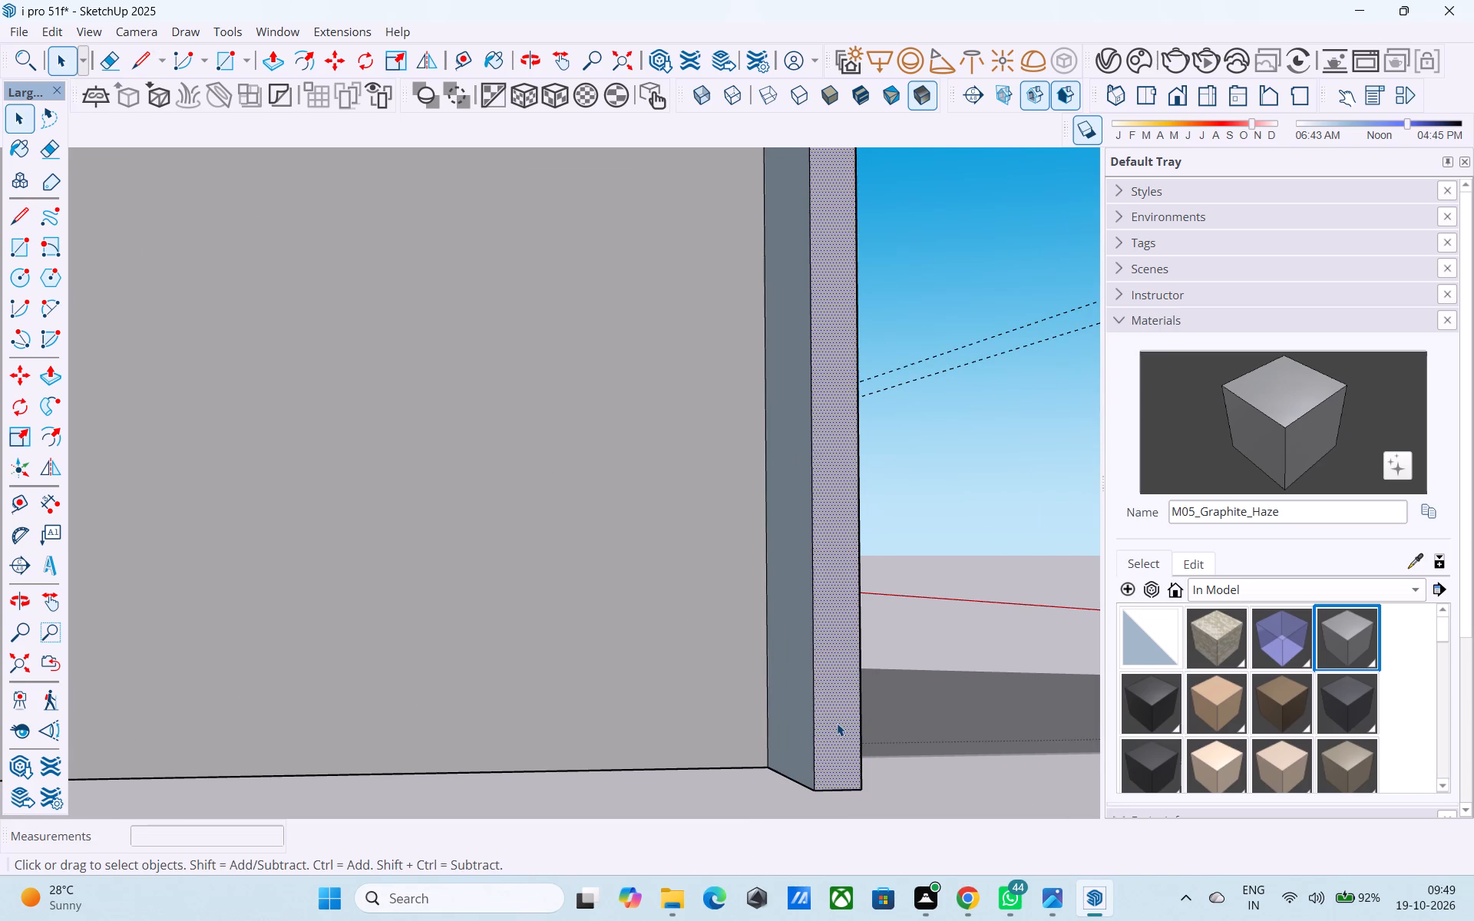
scroll(837, 723, down, 1)
key(p)
click(837, 720)
scroll(837, 718, down, 3)
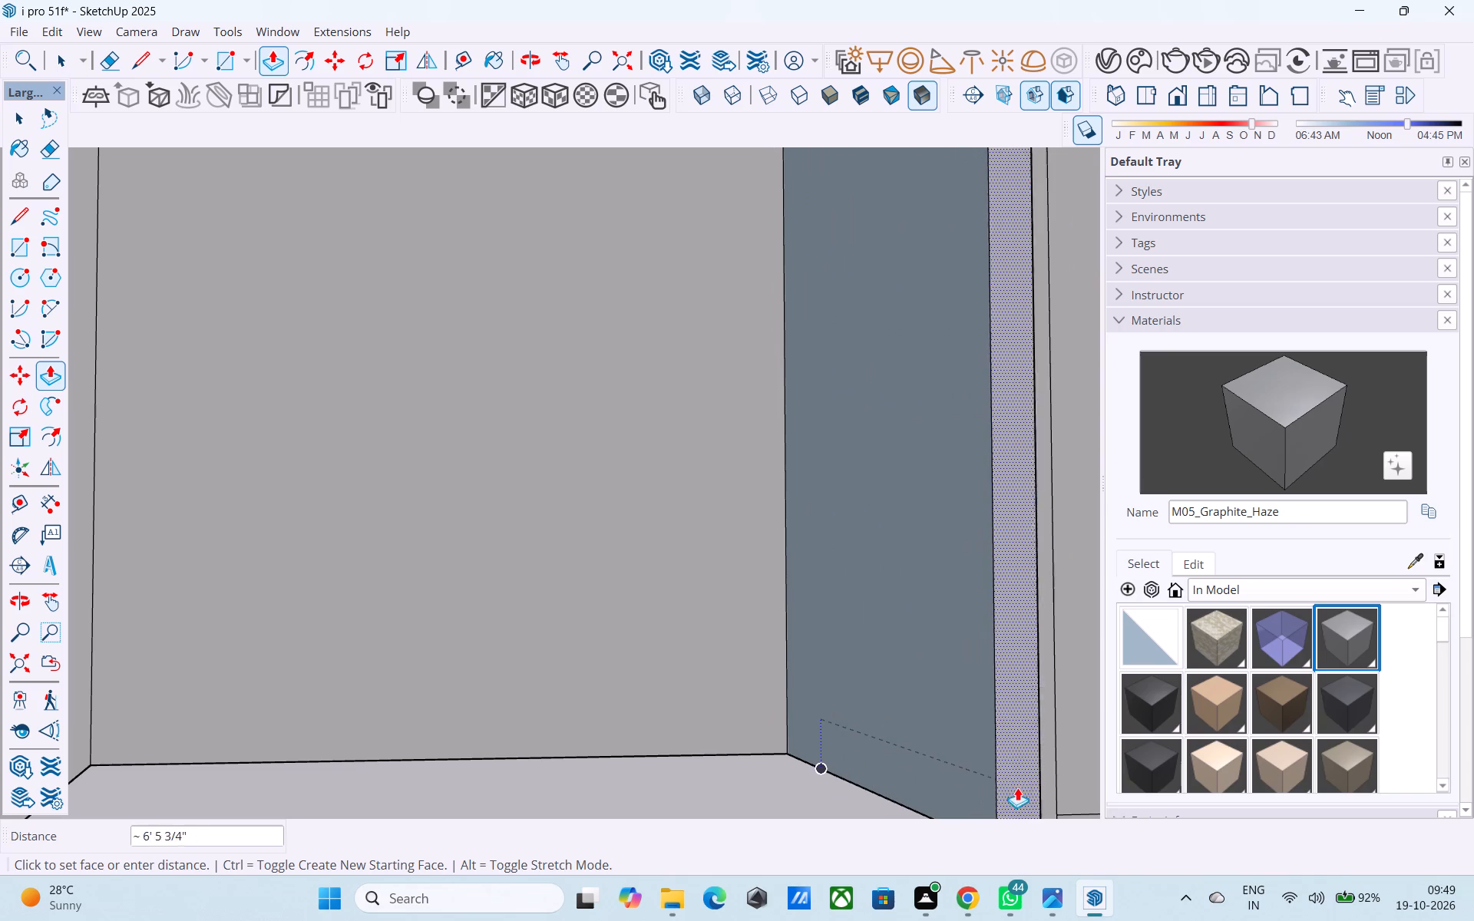
middle_drag(990, 743, 796, 710)
click(821, 651)
Reverse the dark inner side face of the new 6" wall so its front faces the room.
middle_drag(814, 654, 878, 668)
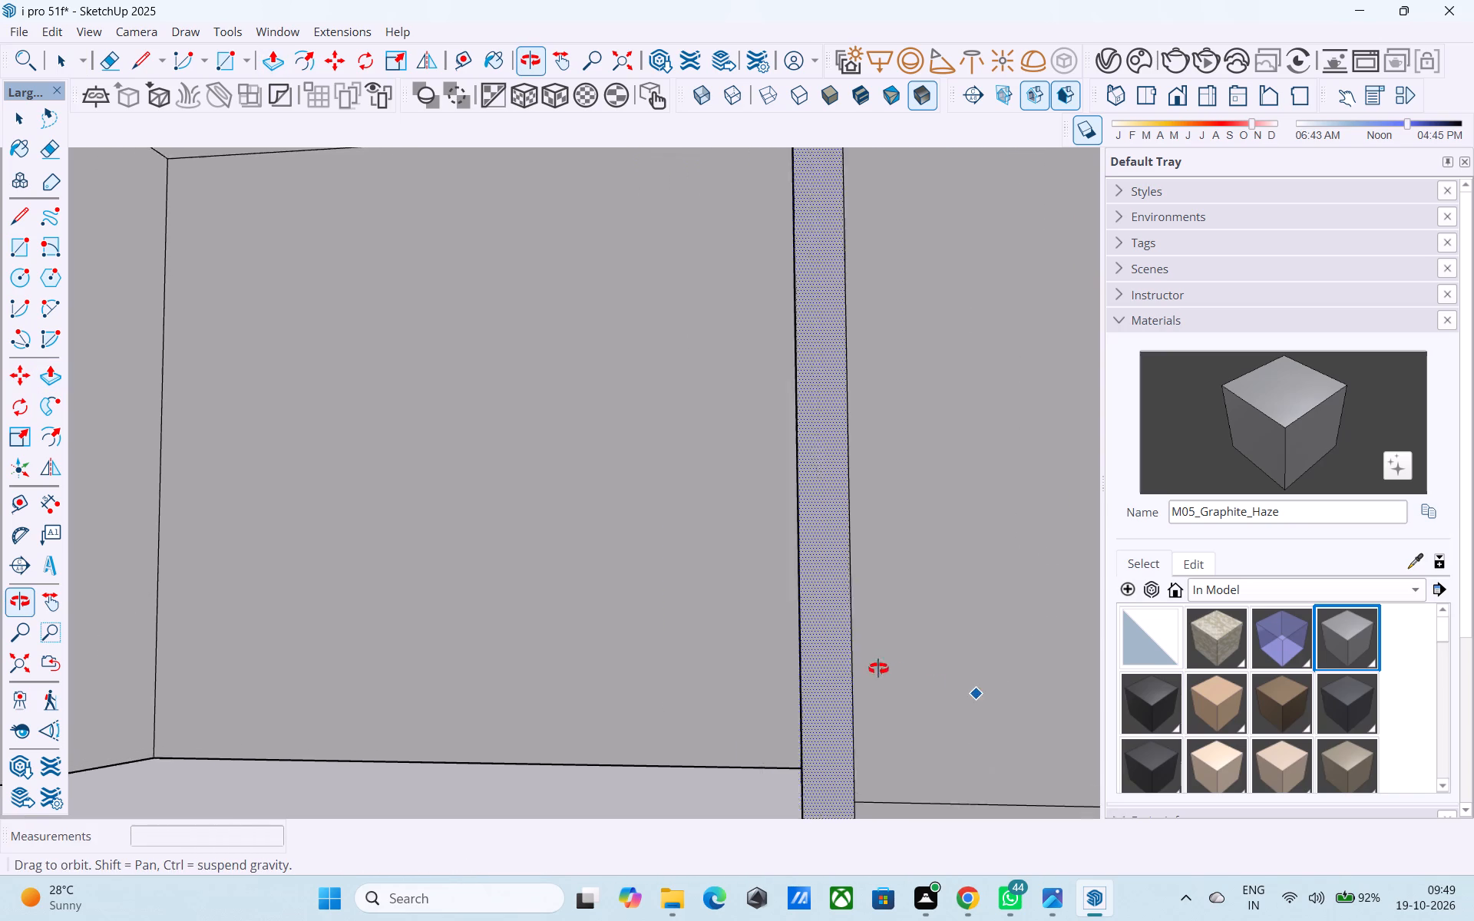
middle_drag(878, 668, 916, 679)
key(space)
click(910, 676)
right_click(912, 671)
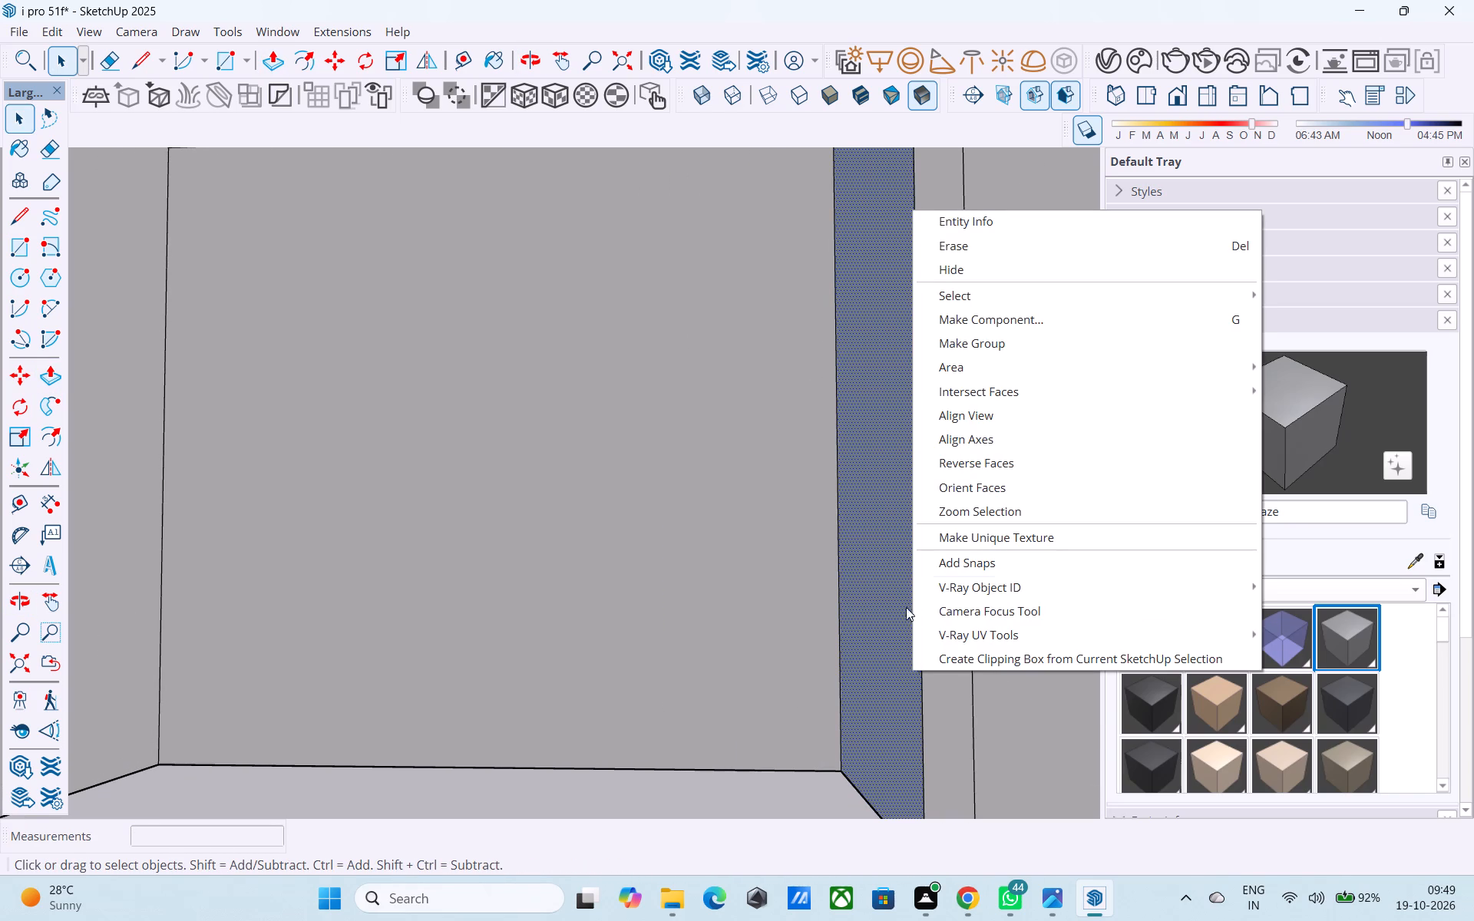
click(947, 467)
Erase the vertical seam between the 6" wall and the partition wall, and the low horizontal line along the partition's base.
scroll(643, 527, down, 3)
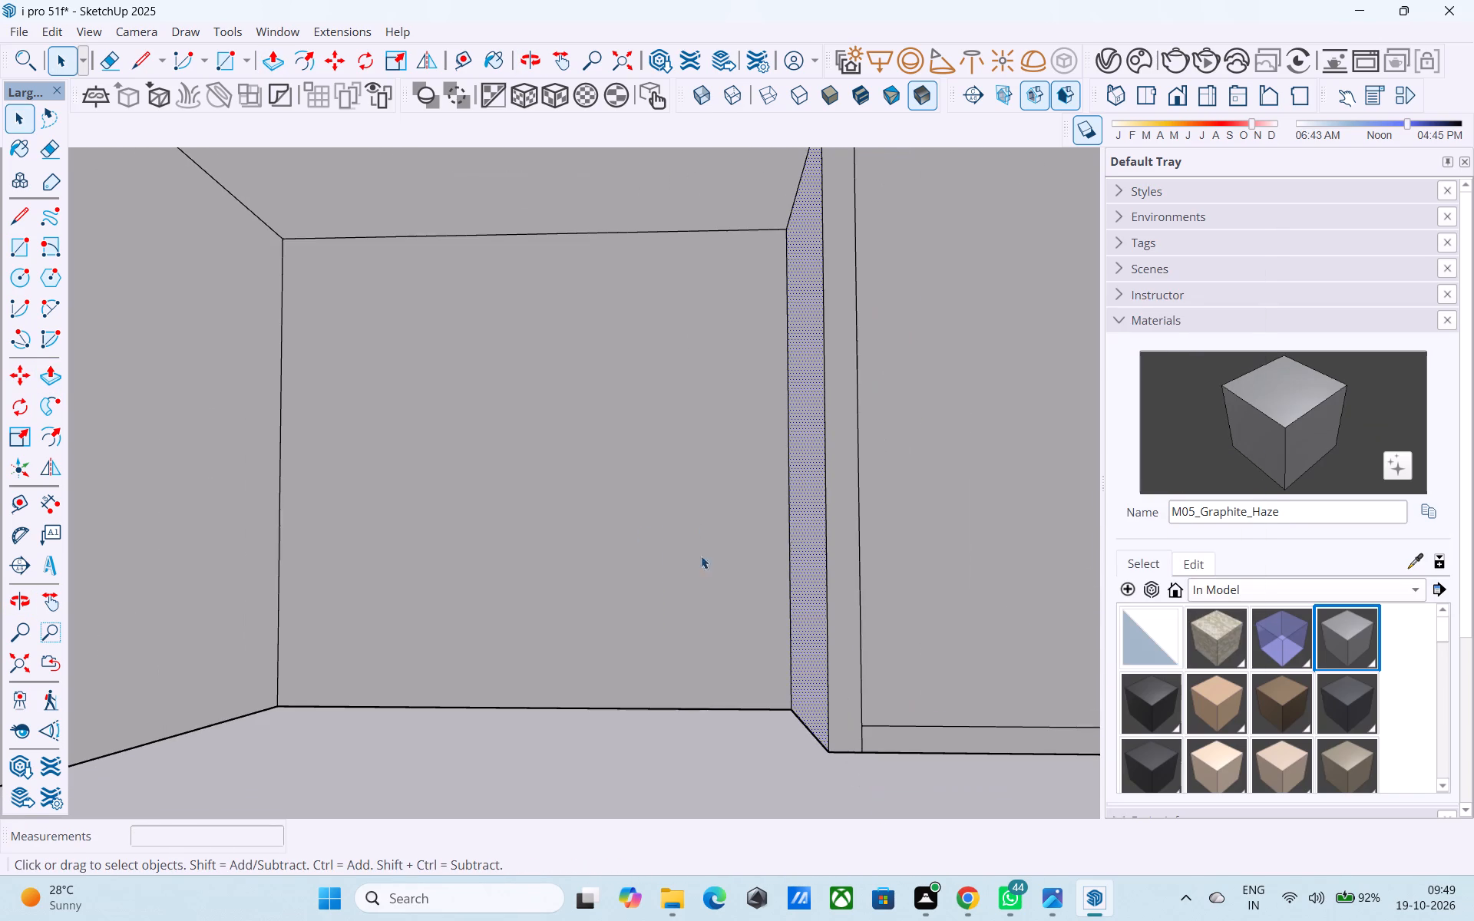
key(e)
drag(861, 513, 903, 510)
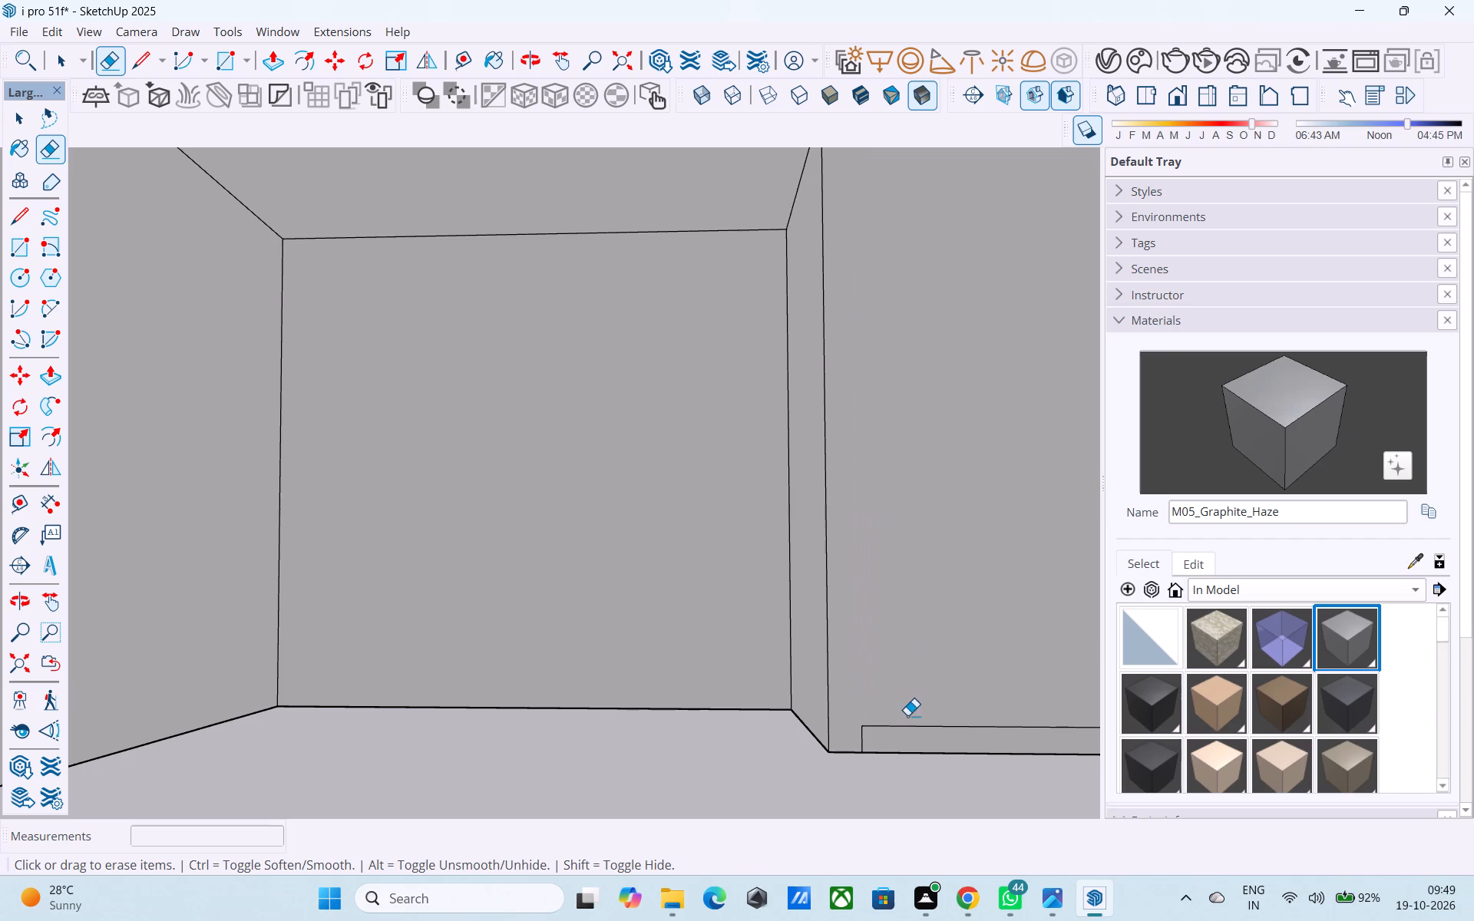
drag(904, 712, 866, 734)
Examine the ground-floor room's interior from the closed corner across to the slotted window wall.
click(13, 735)
drag(346, 638, 1041, 580)
drag(573, 585, 596, 631)
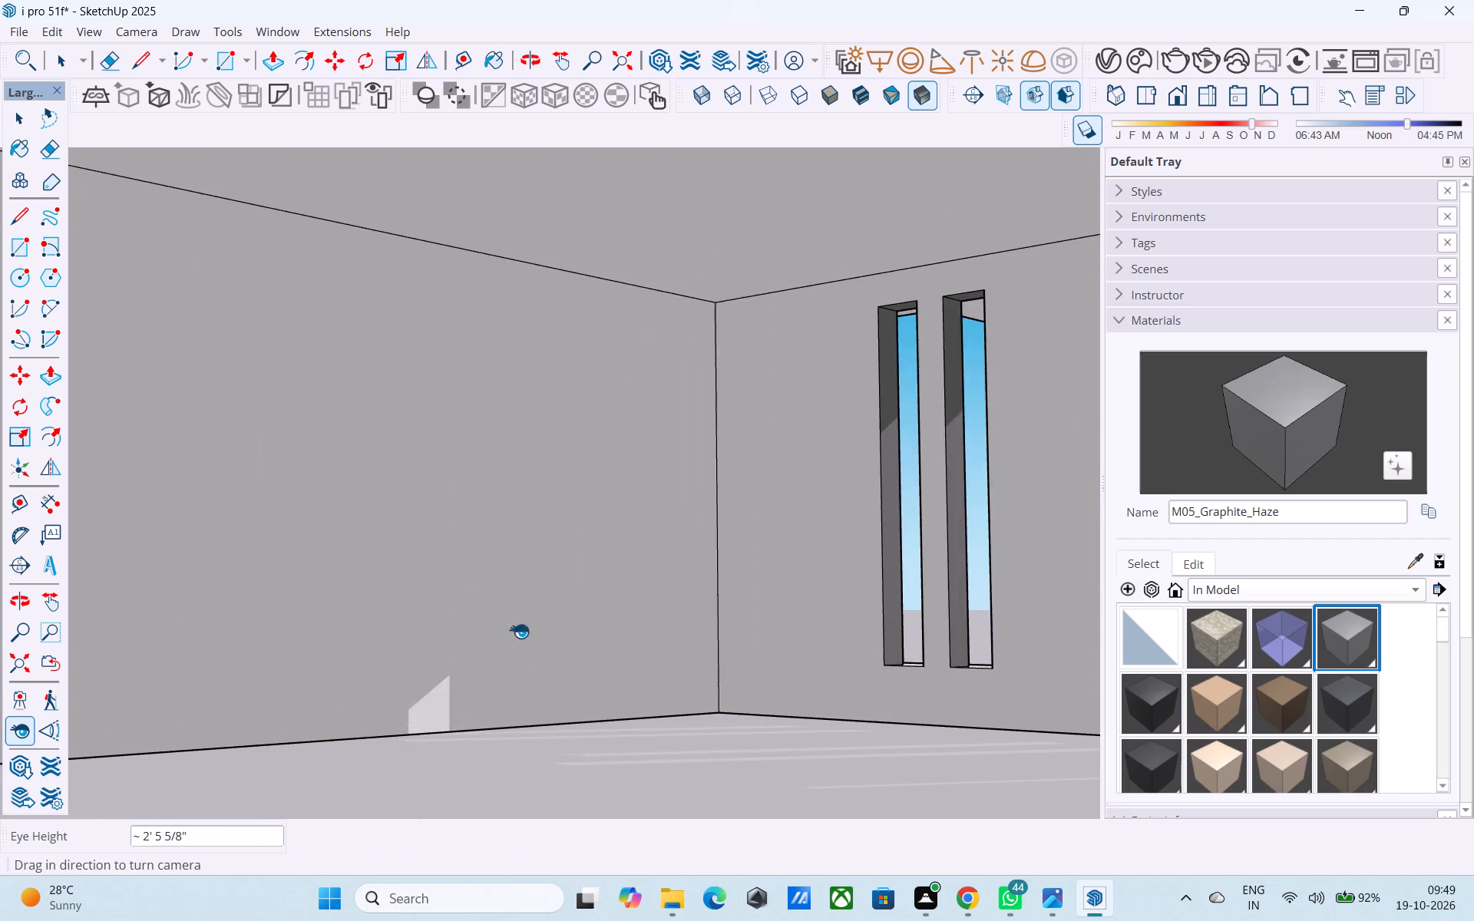
scroll(818, 530, down, 1)
drag(831, 588, 1025, 448)
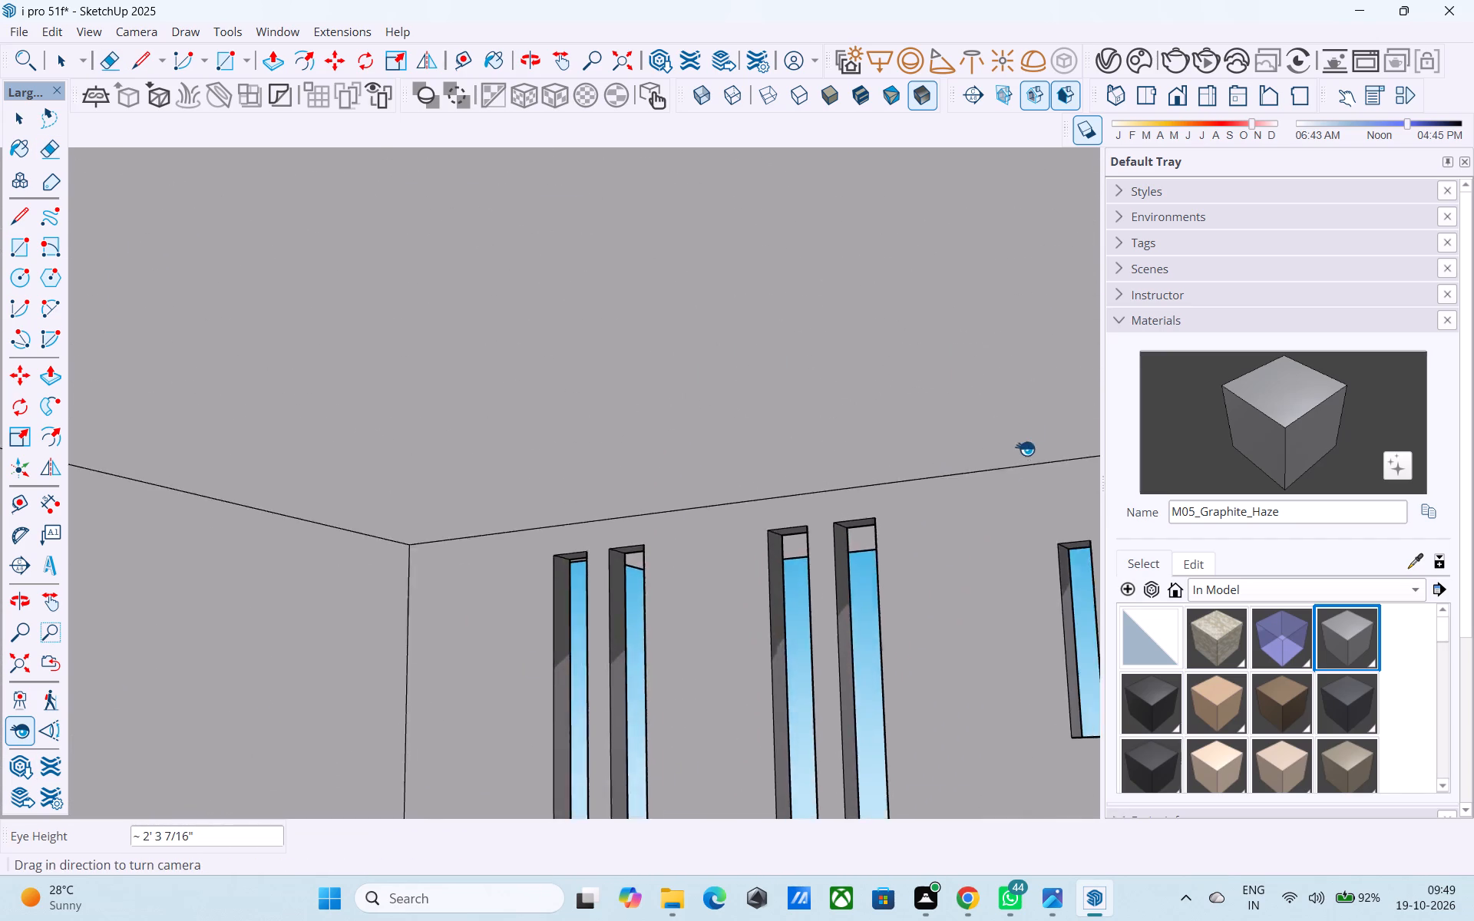
drag(1025, 448, 218, 705)
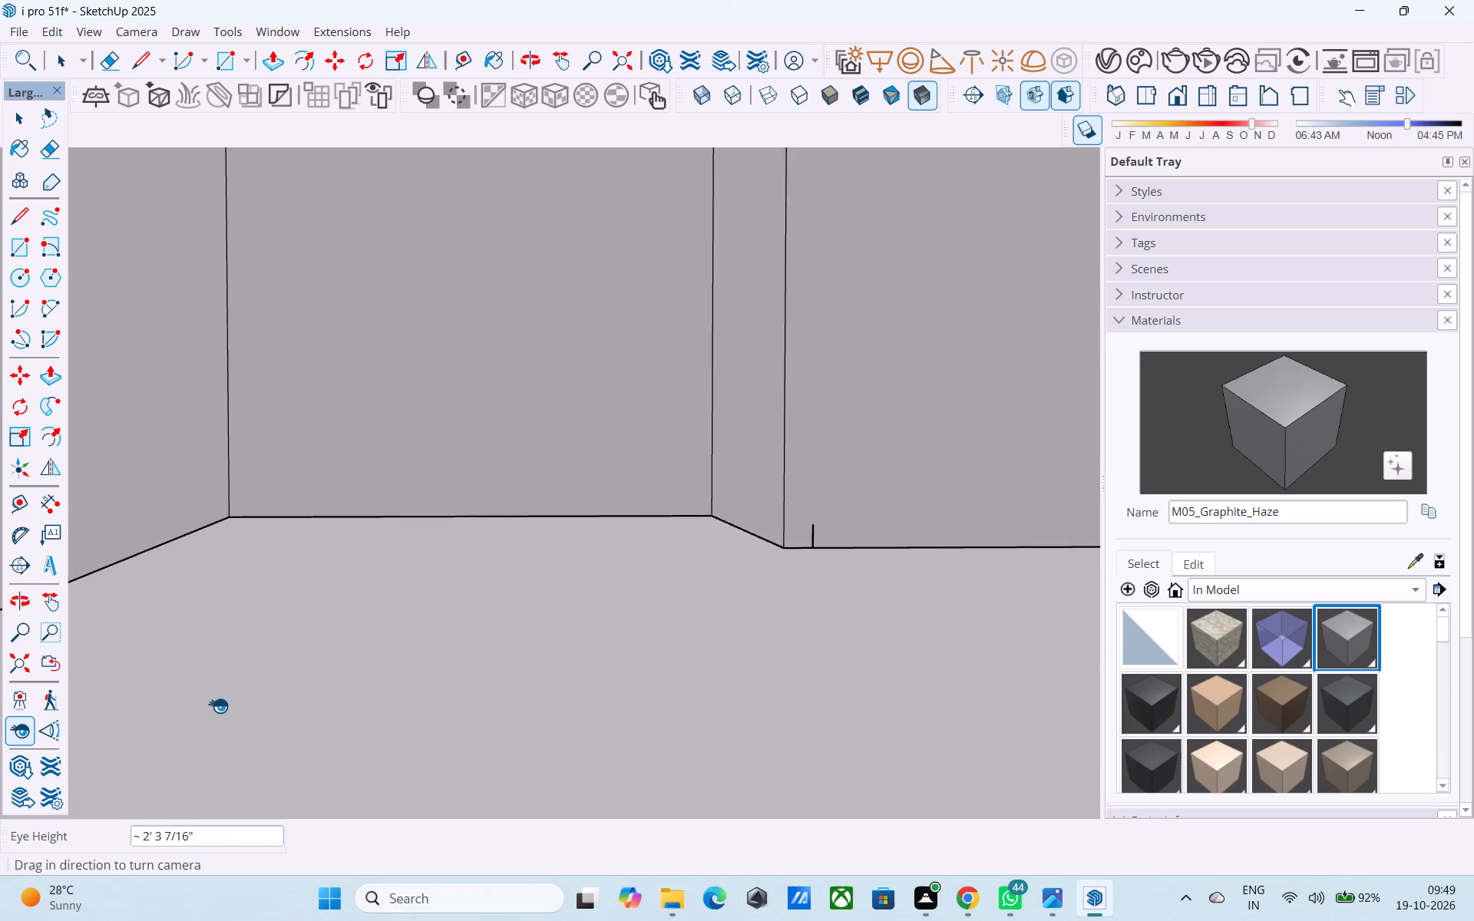
drag(218, 705, 934, 571)
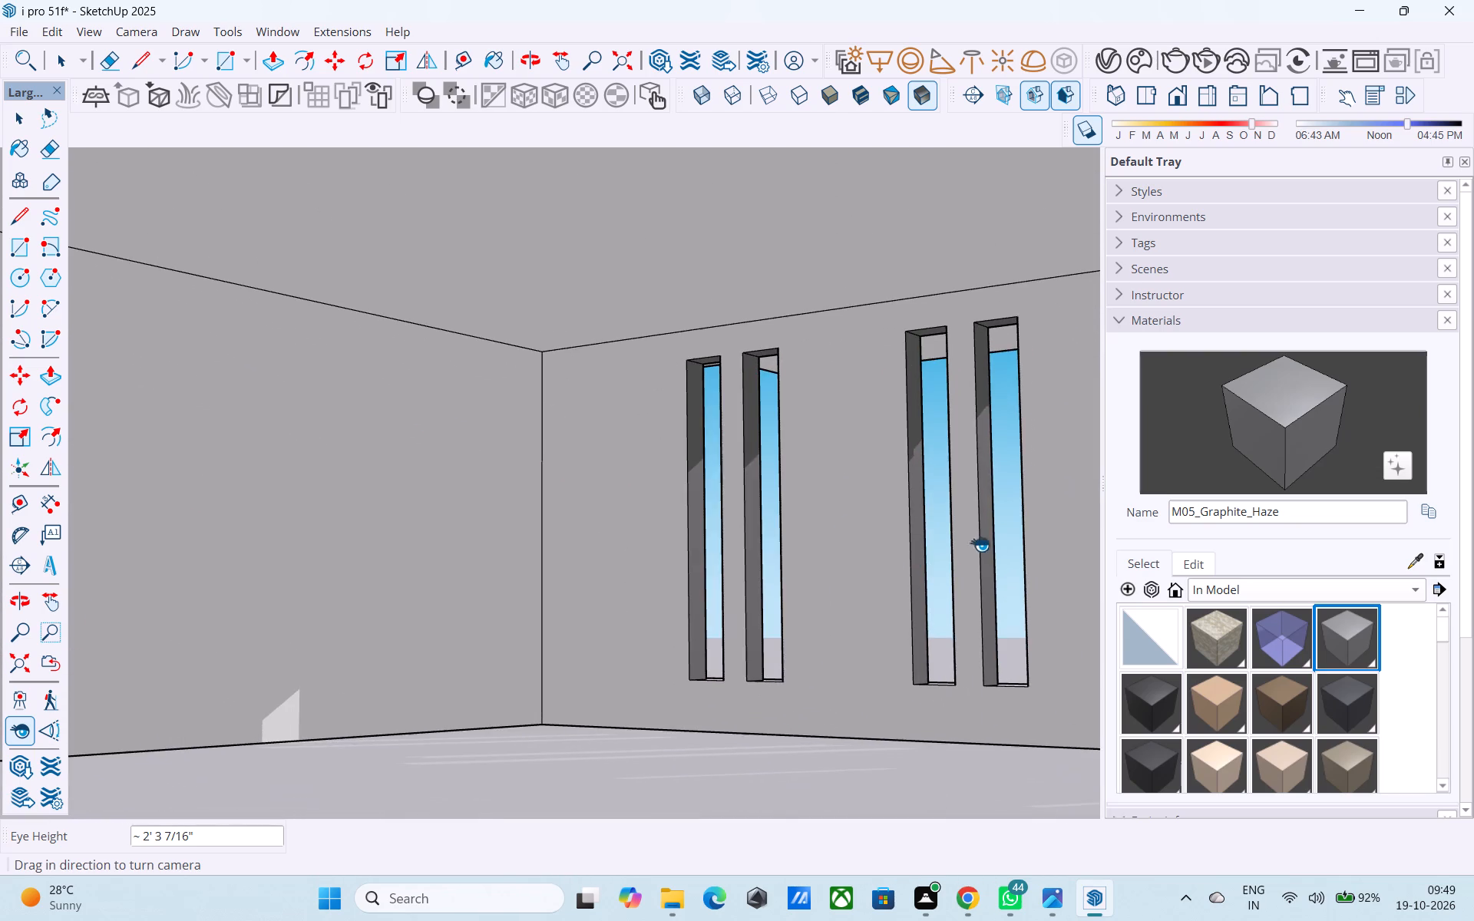
scroll(1003, 518, up, 20)
scroll(1003, 518, up, 8)
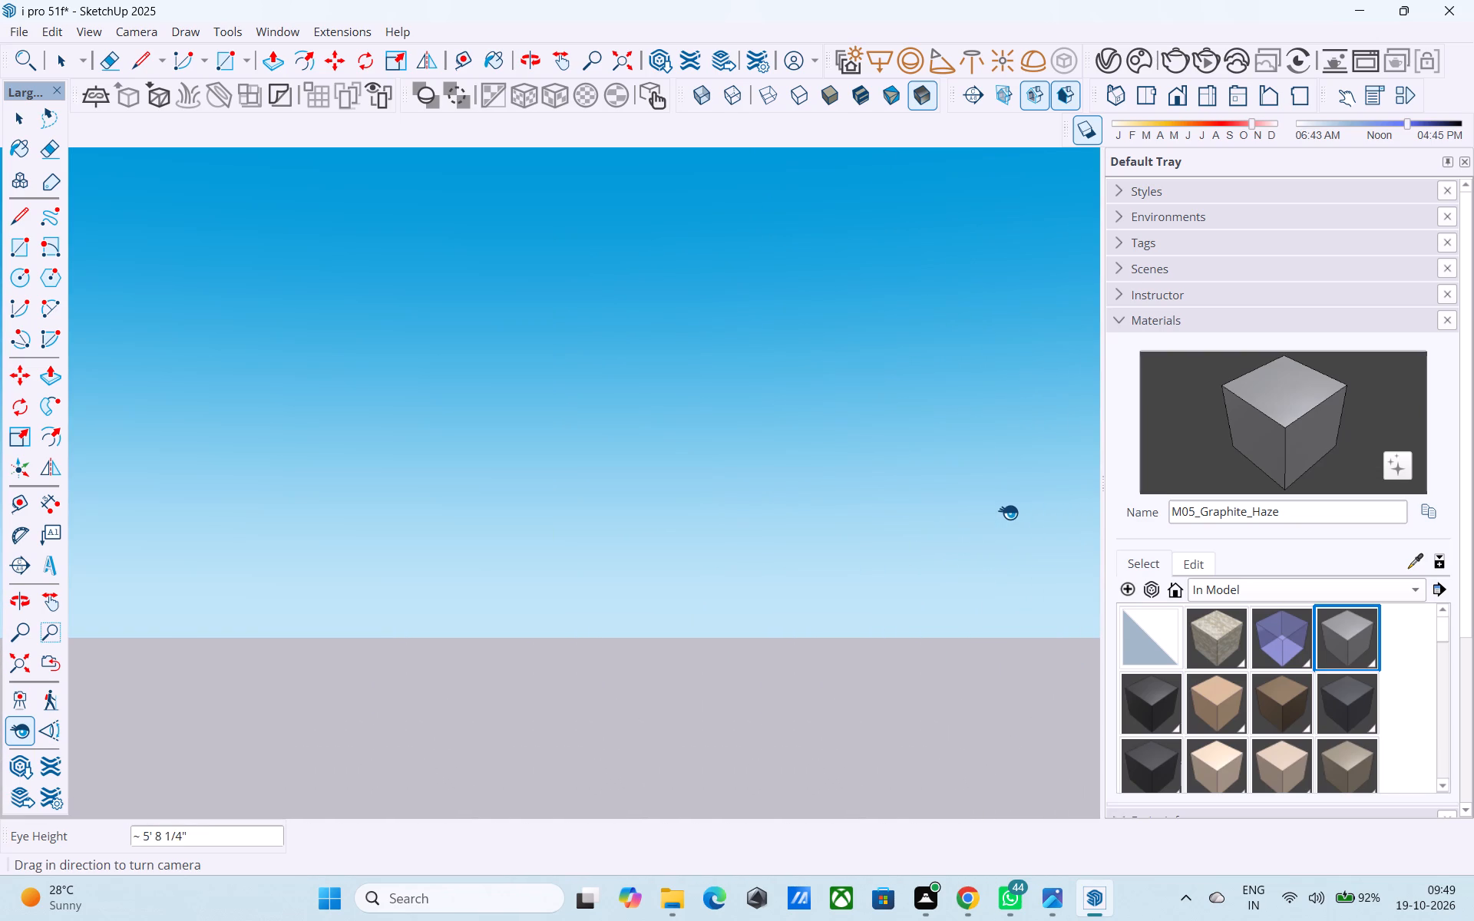
Examine the house's exterior, including the slotted ground-floor front, the brick pillar and the opening under the side balcony.
scroll(1008, 512, up, 4)
click(995, 497)
drag(988, 500, 8, 761)
drag(738, 497, 42, 427)
drag(635, 447, 526, 446)
scroll(536, 424, down, 4)
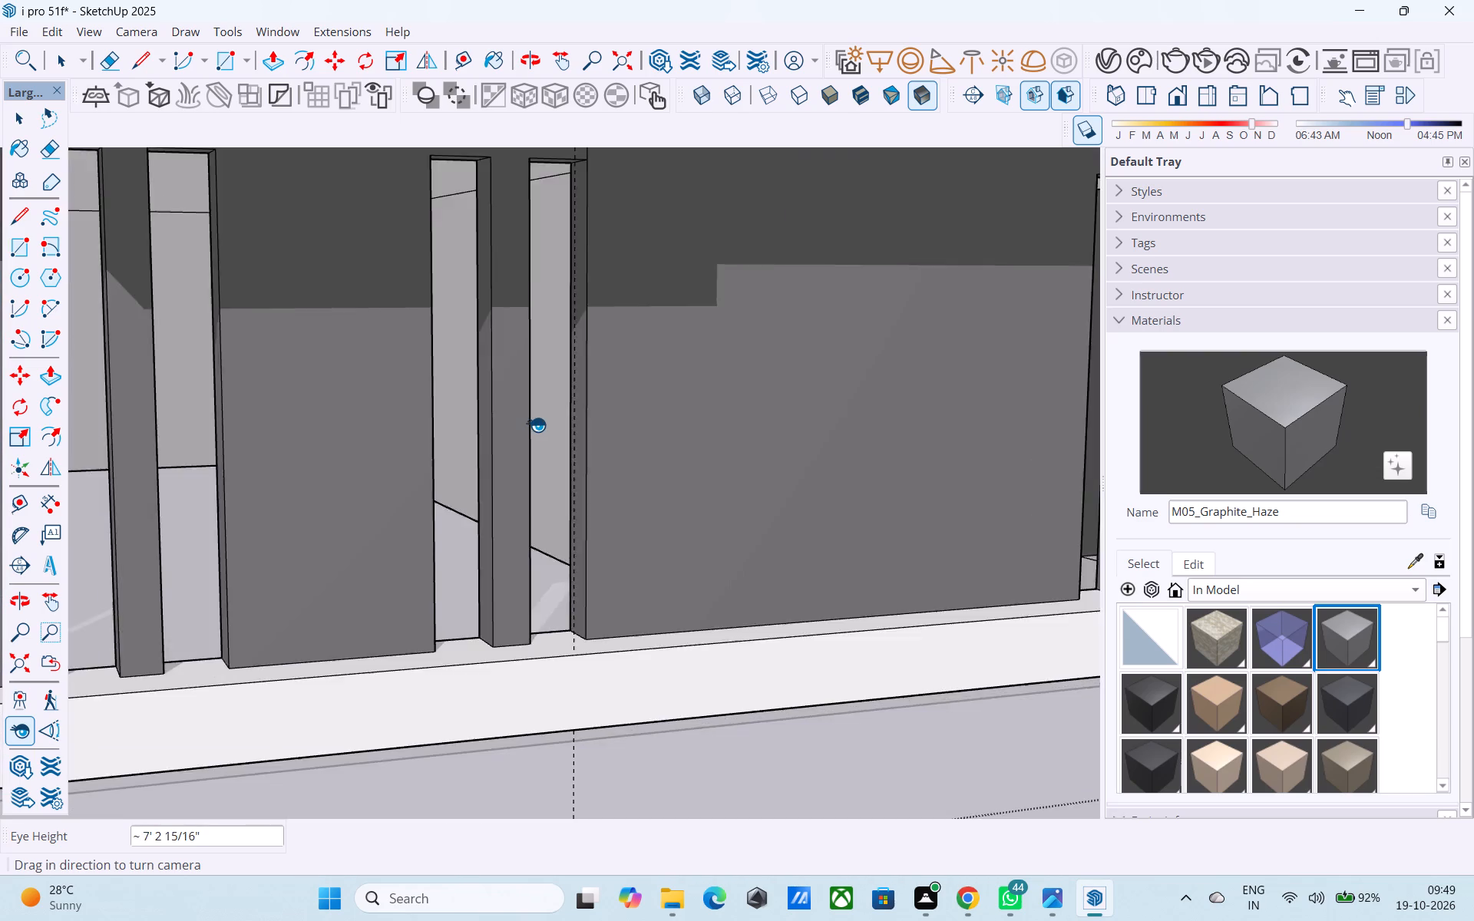
scroll(536, 424, down, 15)
middle_drag(458, 458, 580, 469)
scroll(604, 517, down, 4)
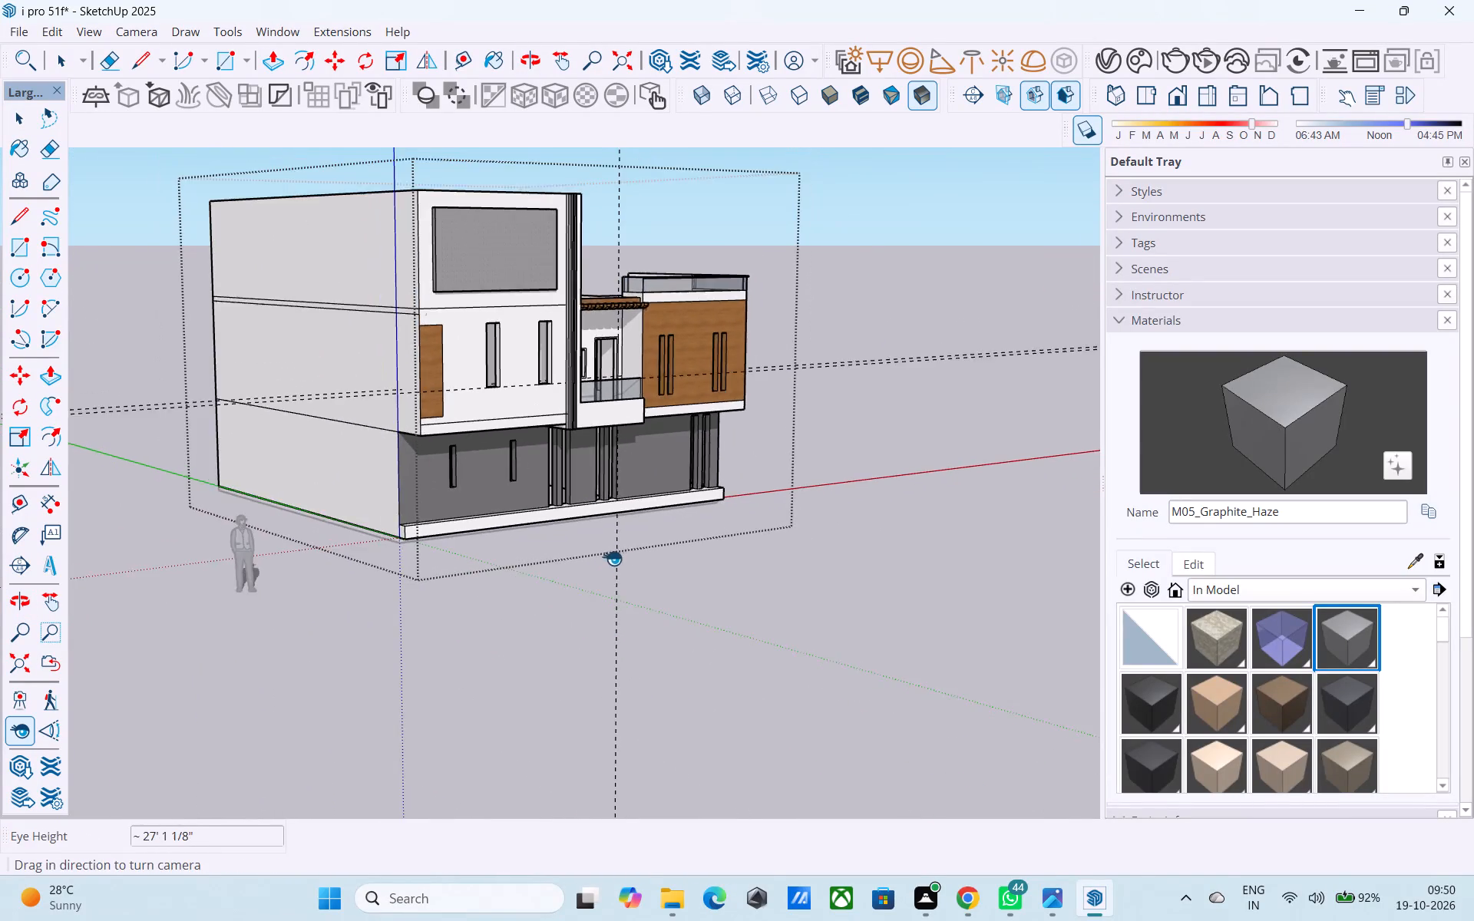
middle_drag(617, 555, 269, 541)
middle_drag(735, 489, 415, 488)
scroll(572, 470, up, 2)
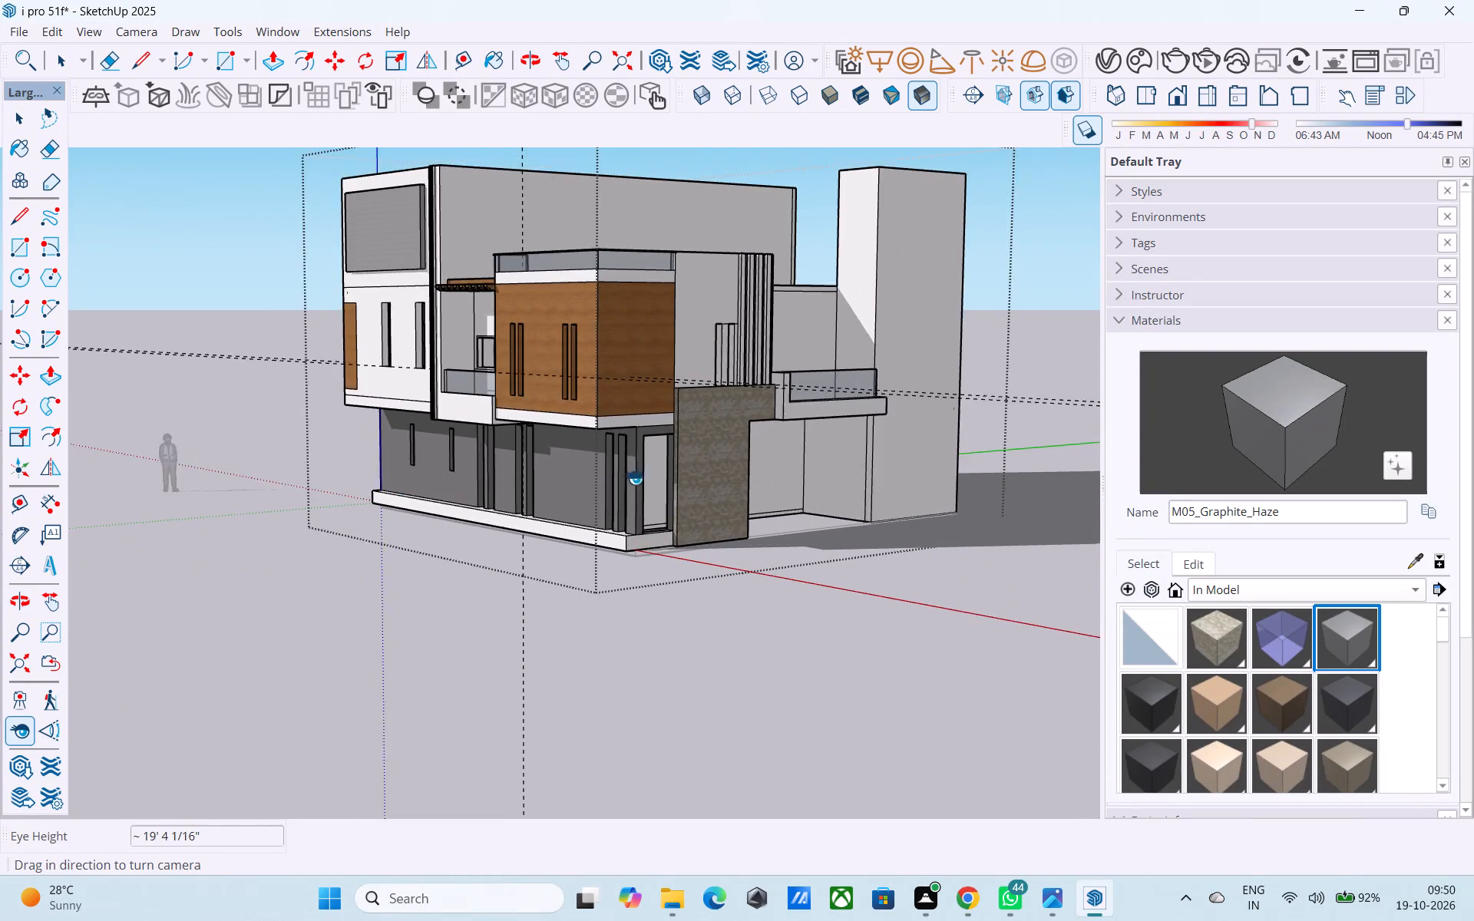
scroll(663, 490, down, 1)
middle_drag(659, 474, 660, 517)
scroll(743, 442, up, 1)
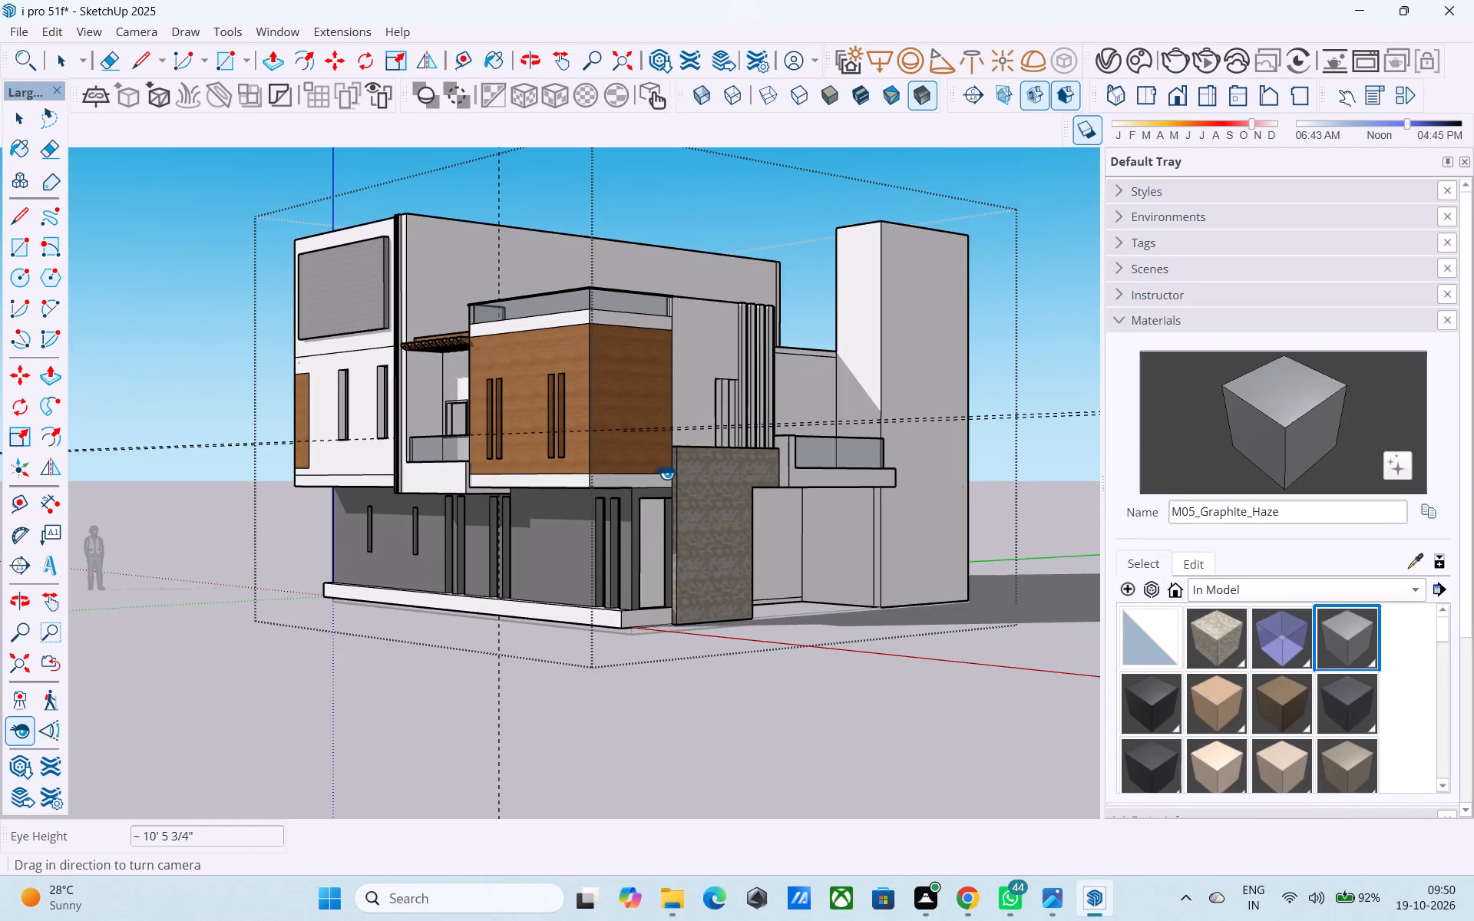
drag(647, 478, 523, 491)
scroll(727, 486, up, 2)
scroll(494, 563, down, 5)
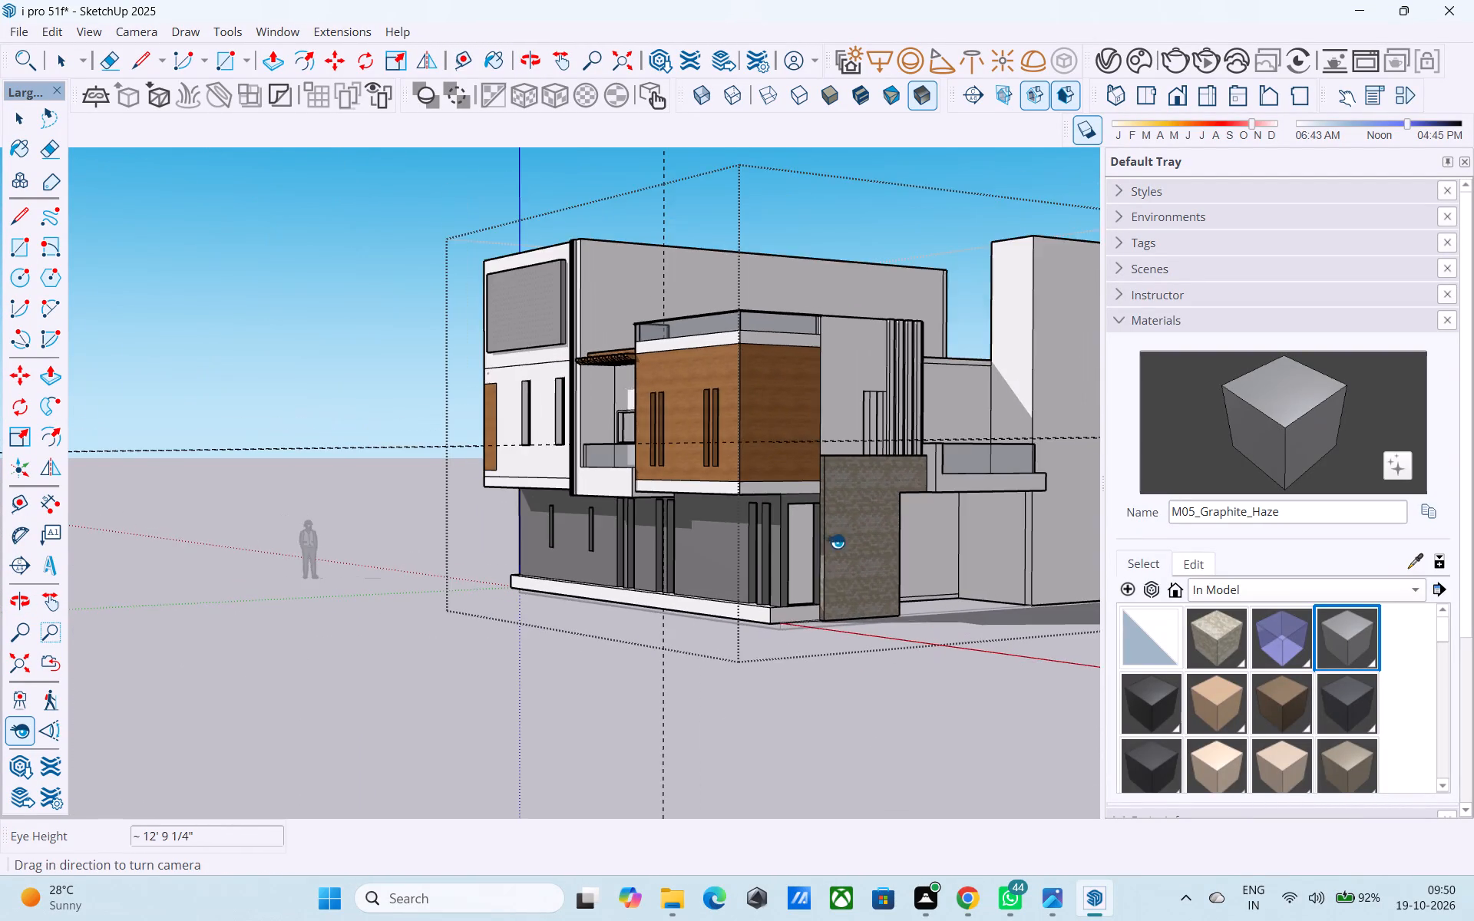
Examine the house's exterior from several sides, including the side balcony, brick pillar, wood-clad volume, terrace and top-floor grey front panel.
middle_drag(841, 534, 511, 580)
middle_drag(639, 643, 790, 632)
scroll(919, 442, up, 3)
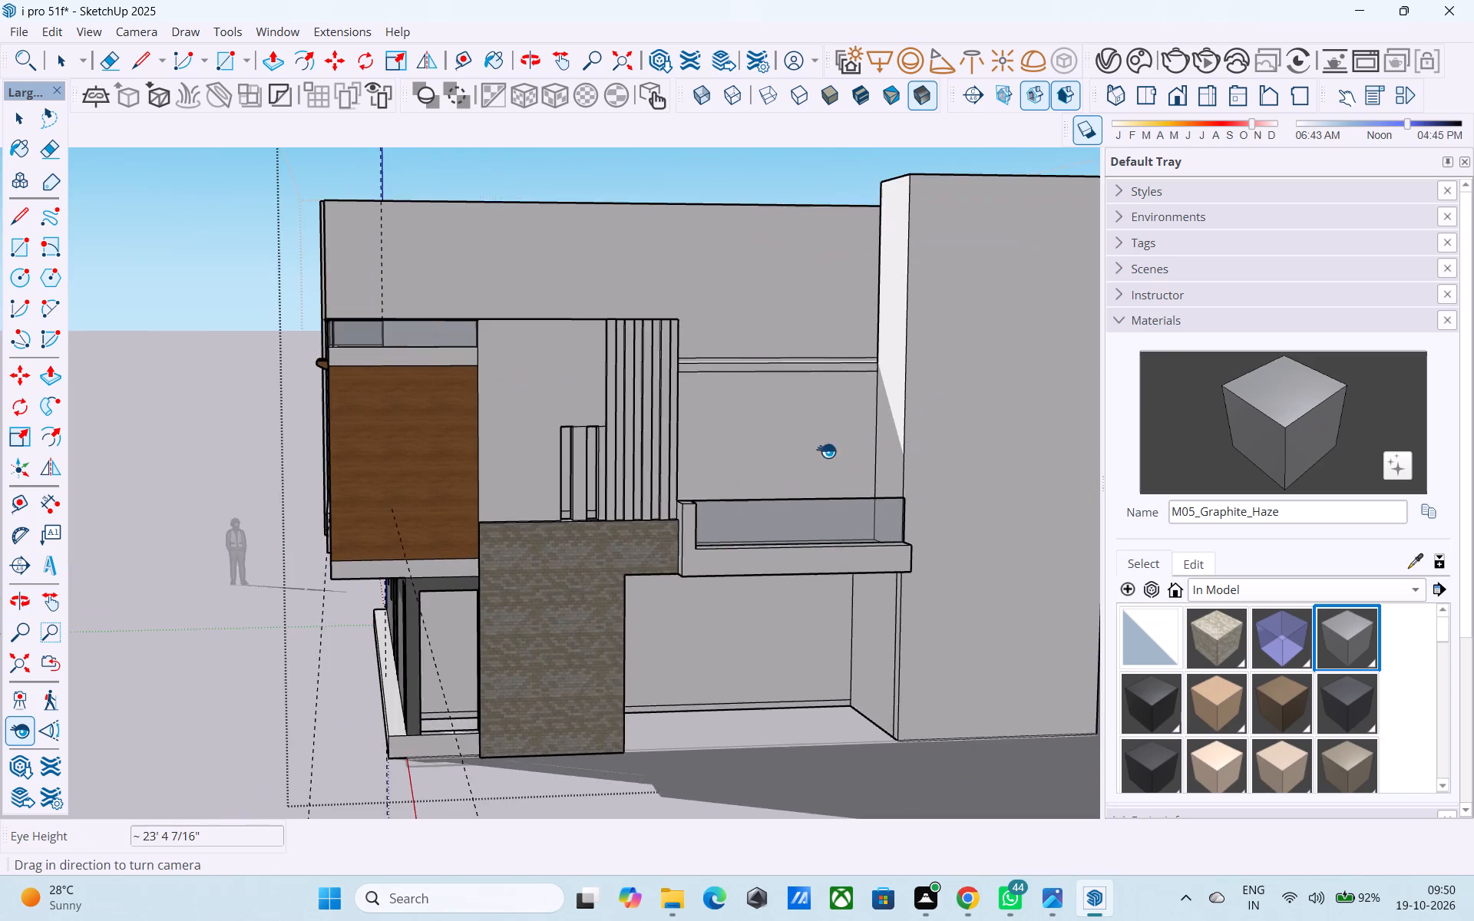
middle_drag(798, 450, 837, 537)
scroll(332, 394, down, 3)
middle_drag(394, 477, 426, 478)
drag(438, 483, 606, 456)
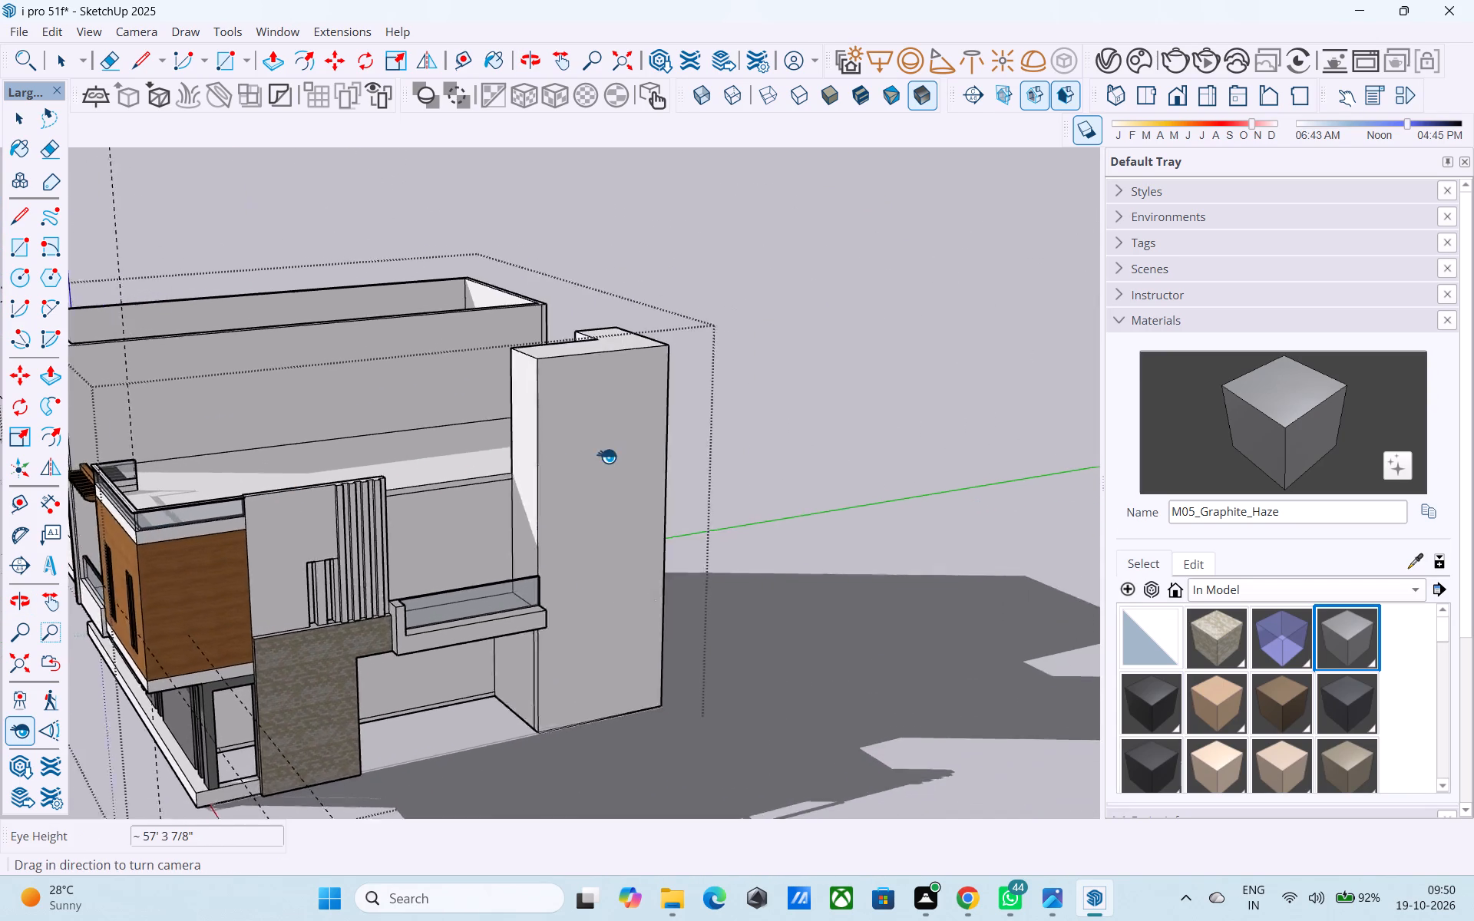
drag(606, 456, 615, 454)
scroll(879, 437, down, 4)
middle_drag(388, 487, 600, 431)
scroll(415, 466, up, 4)
drag(452, 520, 459, 467)
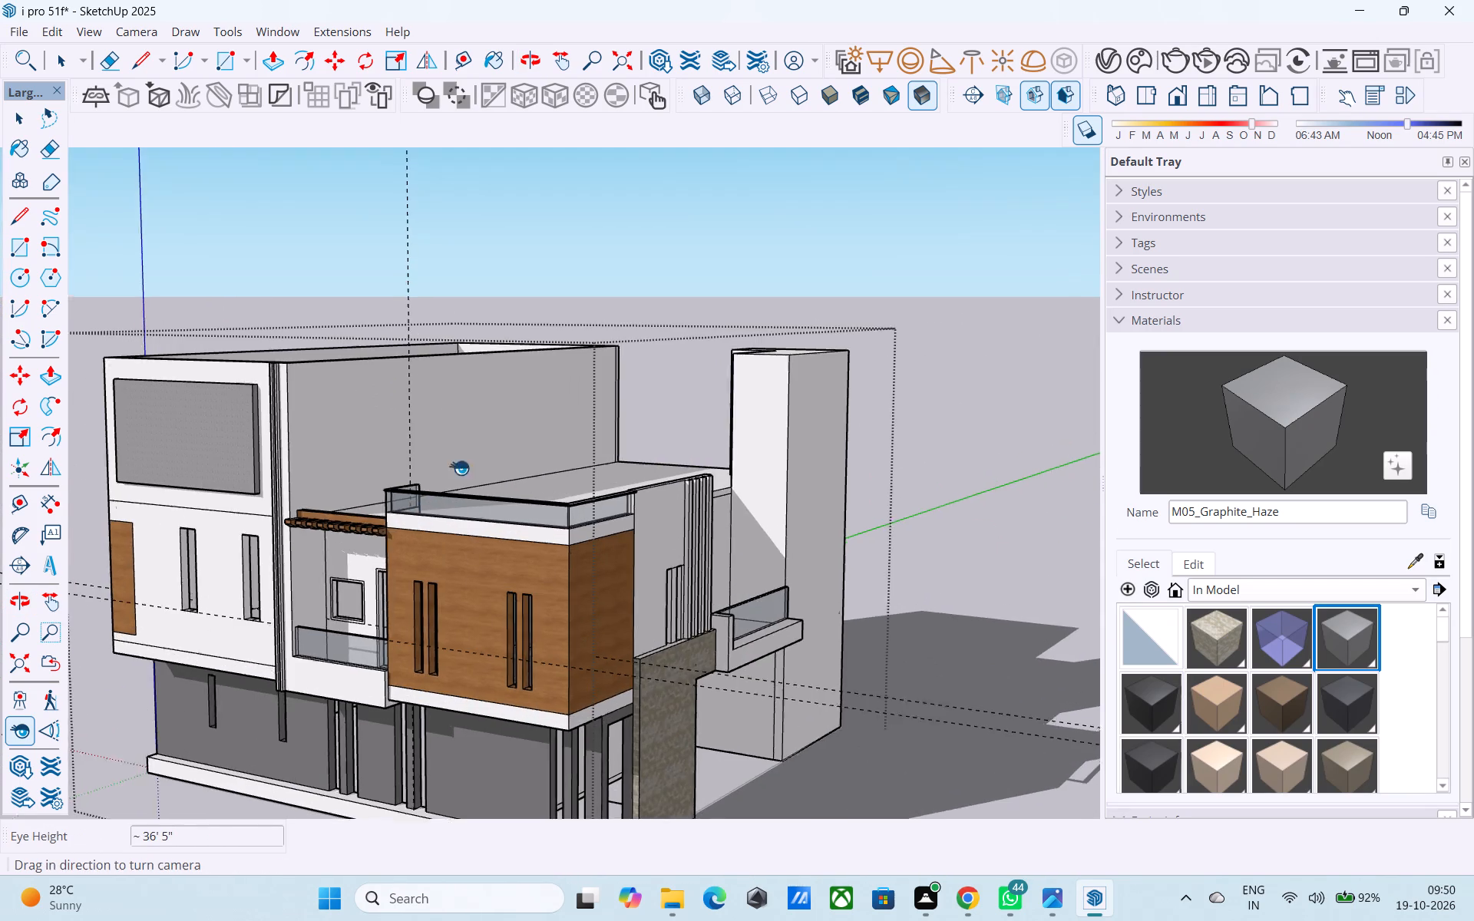
drag(459, 467, 500, 564)
middle_drag(467, 550, 566, 569)
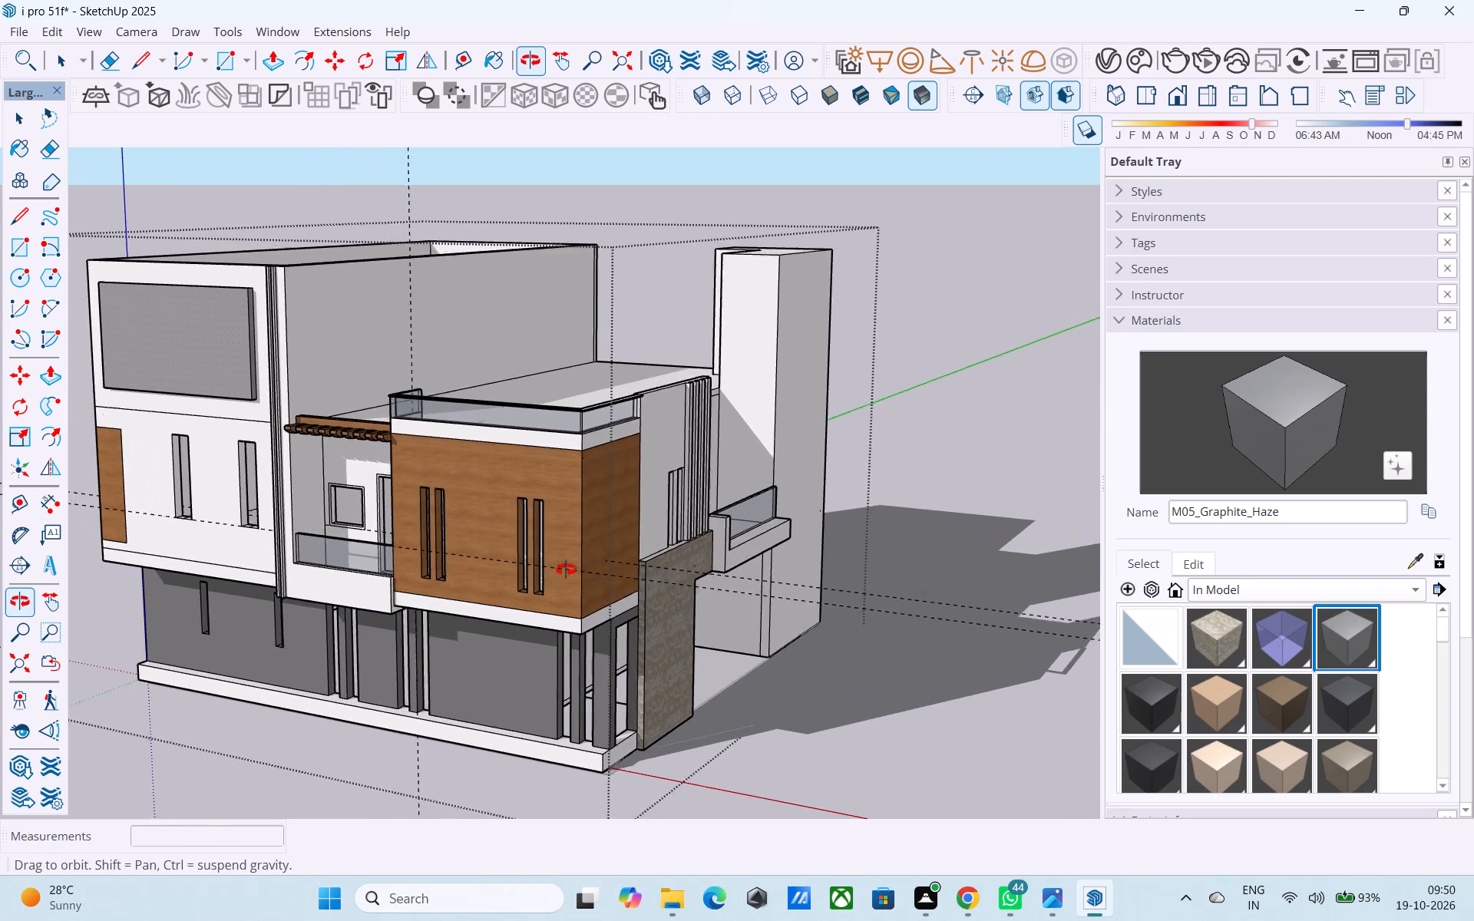
middle_drag(566, 569, 567, 535)
drag(483, 497, 335, 442)
scroll(339, 448, up, 3)
drag(368, 485, 475, 499)
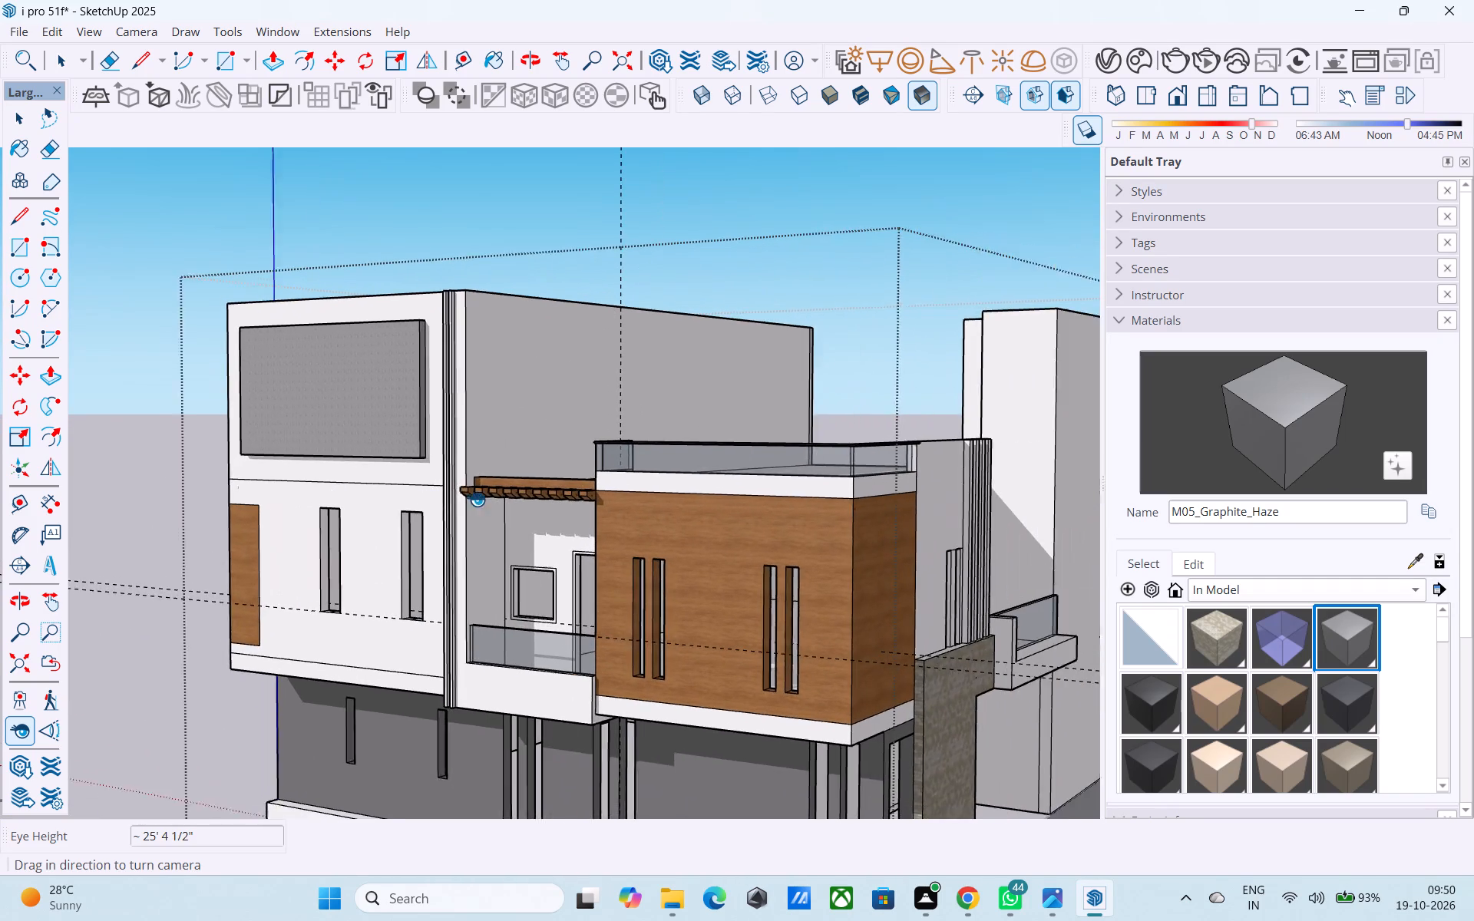
drag(475, 499, 481, 500)
scroll(332, 267, up, 3)
drag(345, 399, 633, 404)
drag(633, 404, 350, 441)
shift+middle_drag(549, 407, 641, 447)
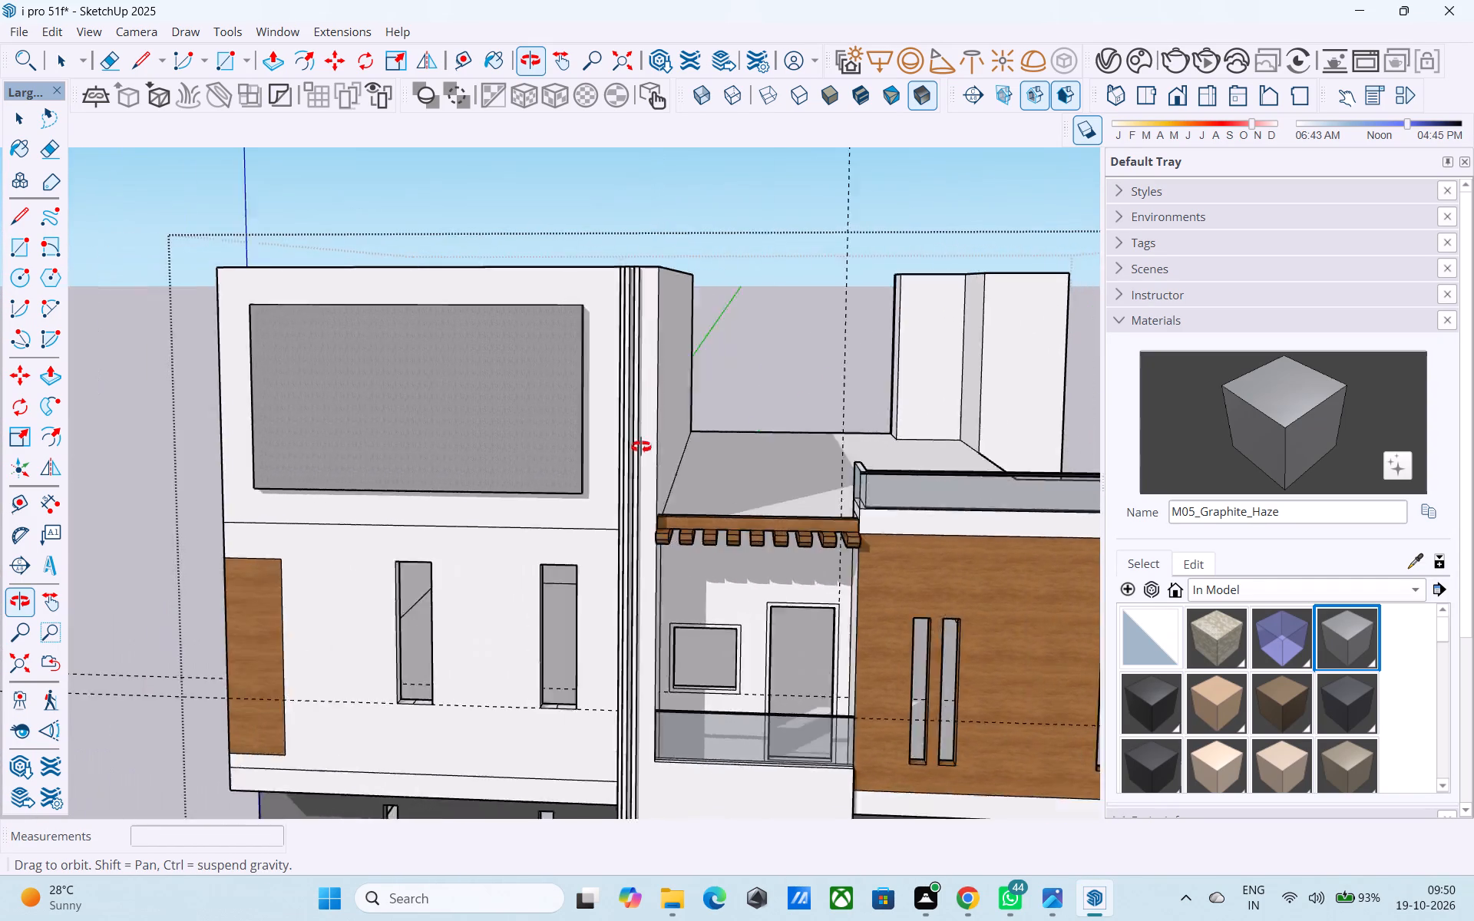
shift+middle_drag(641, 447, 422, 422)
scroll(517, 451, down, 4)
middle_drag(656, 473, 540, 505)
scroll(670, 459, down, 2)
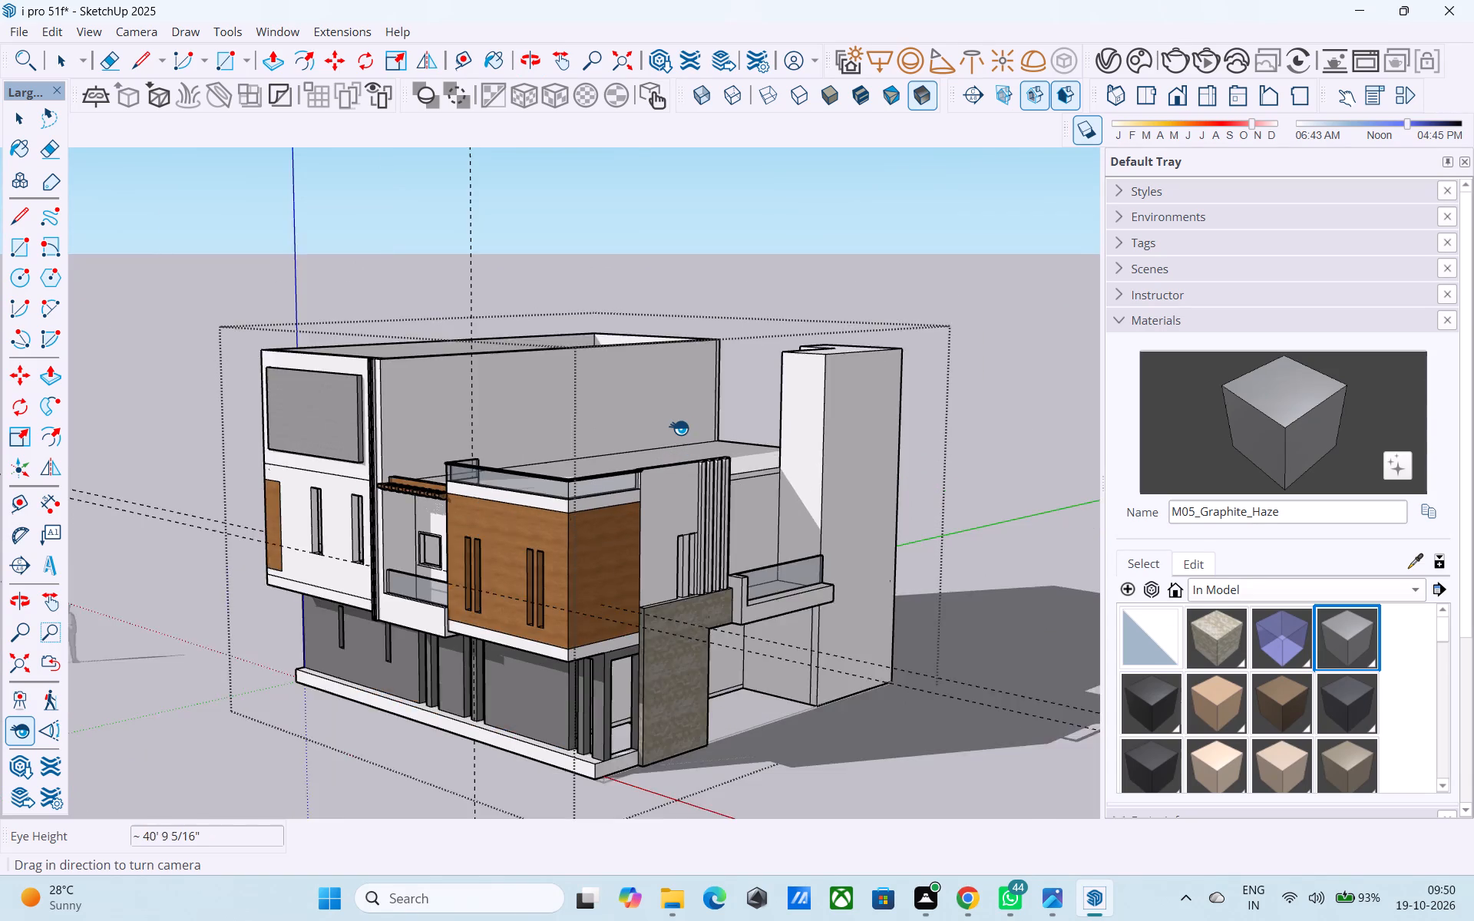
scroll(679, 427, down, 4)
scroll(700, 391, up, 4)
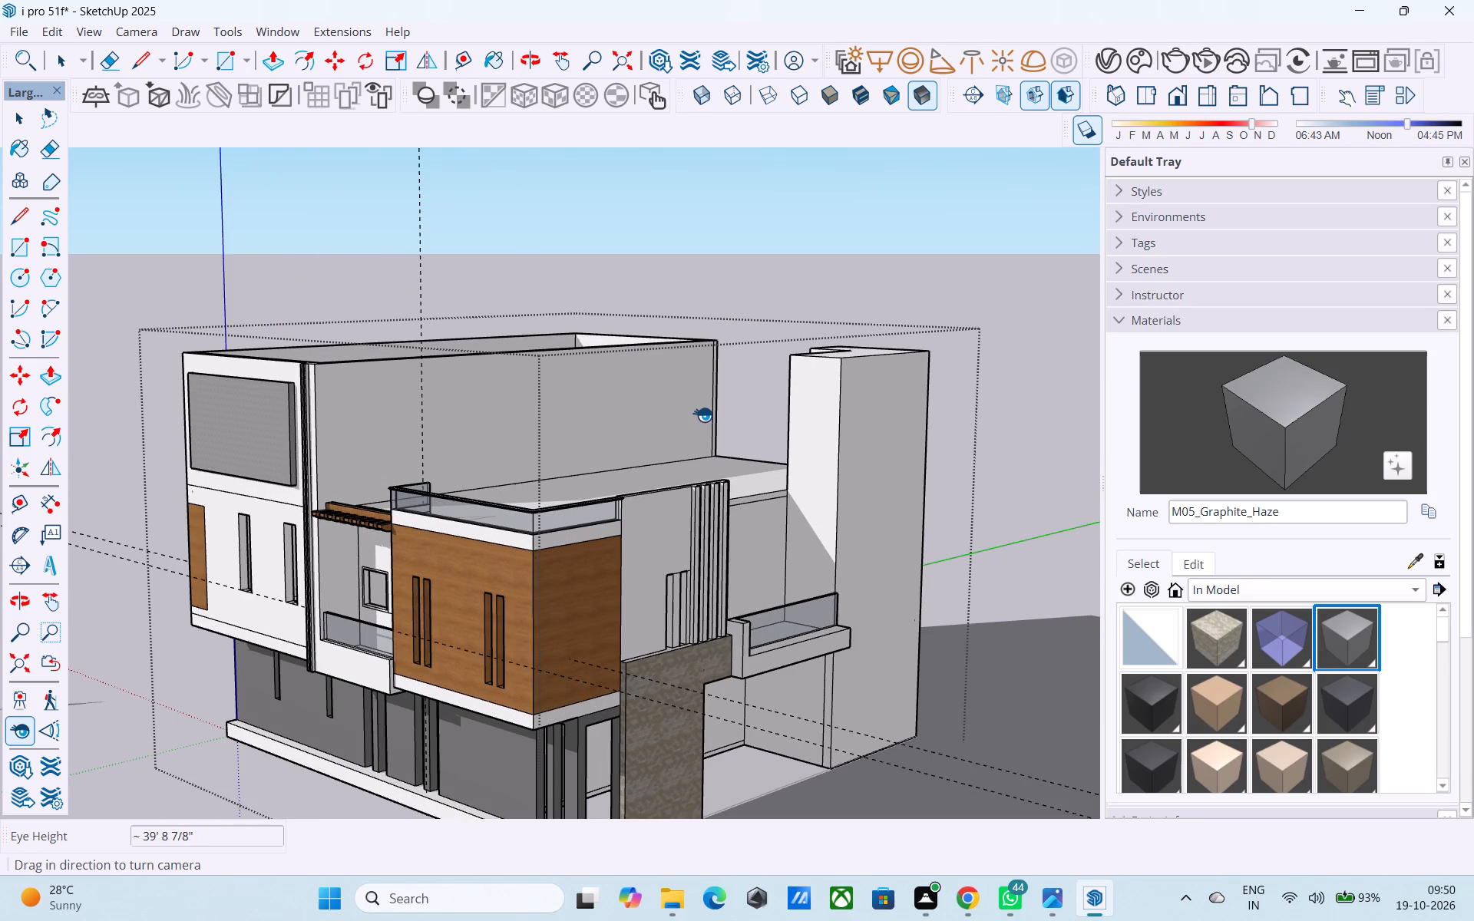
scroll(692, 437, down, 1)
middle_drag(692, 442, 754, 566)
middle_drag(566, 572, 653, 512)
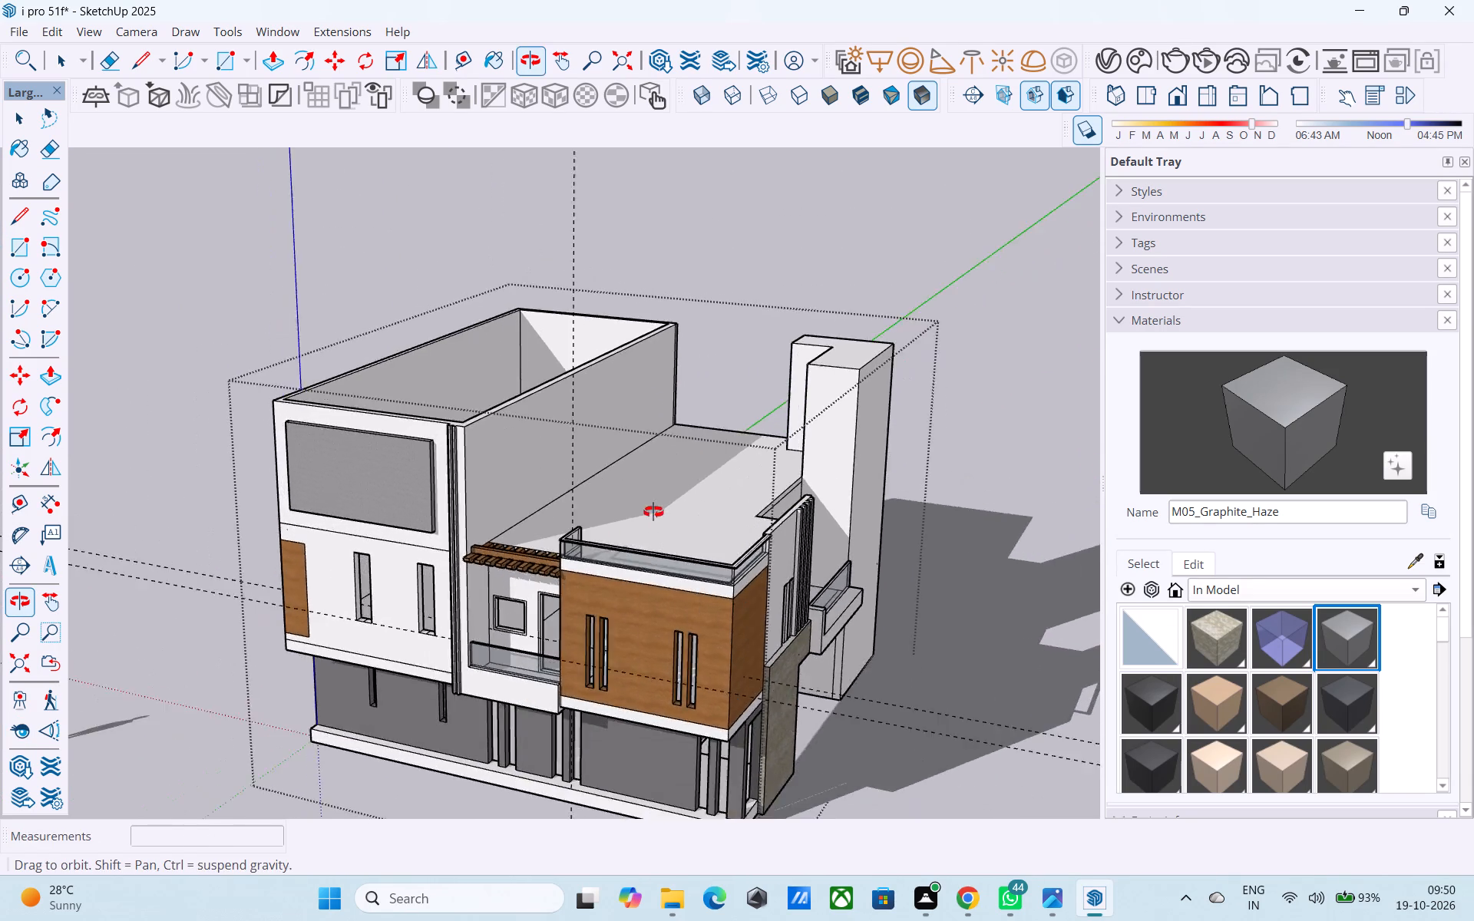
middle_drag(653, 512, 876, 444)
scroll(947, 393, up, 4)
middle_drag(946, 371, 758, 234)
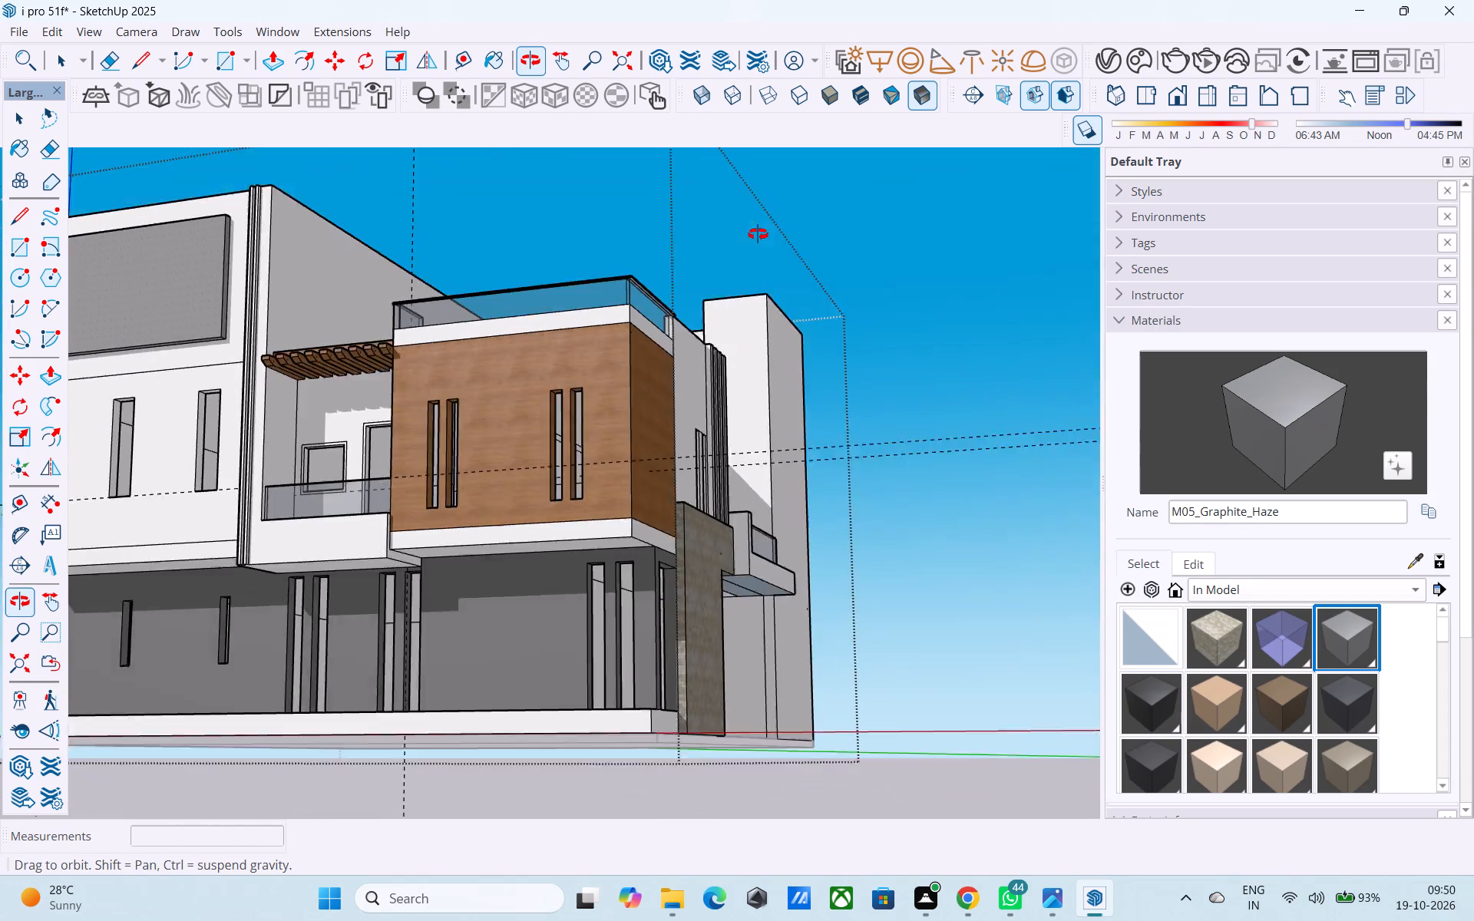
middle_drag(758, 234, 944, 425)
scroll(944, 425, up, 4)
drag(888, 417, 524, 416)
scroll(324, 426, down, 10)
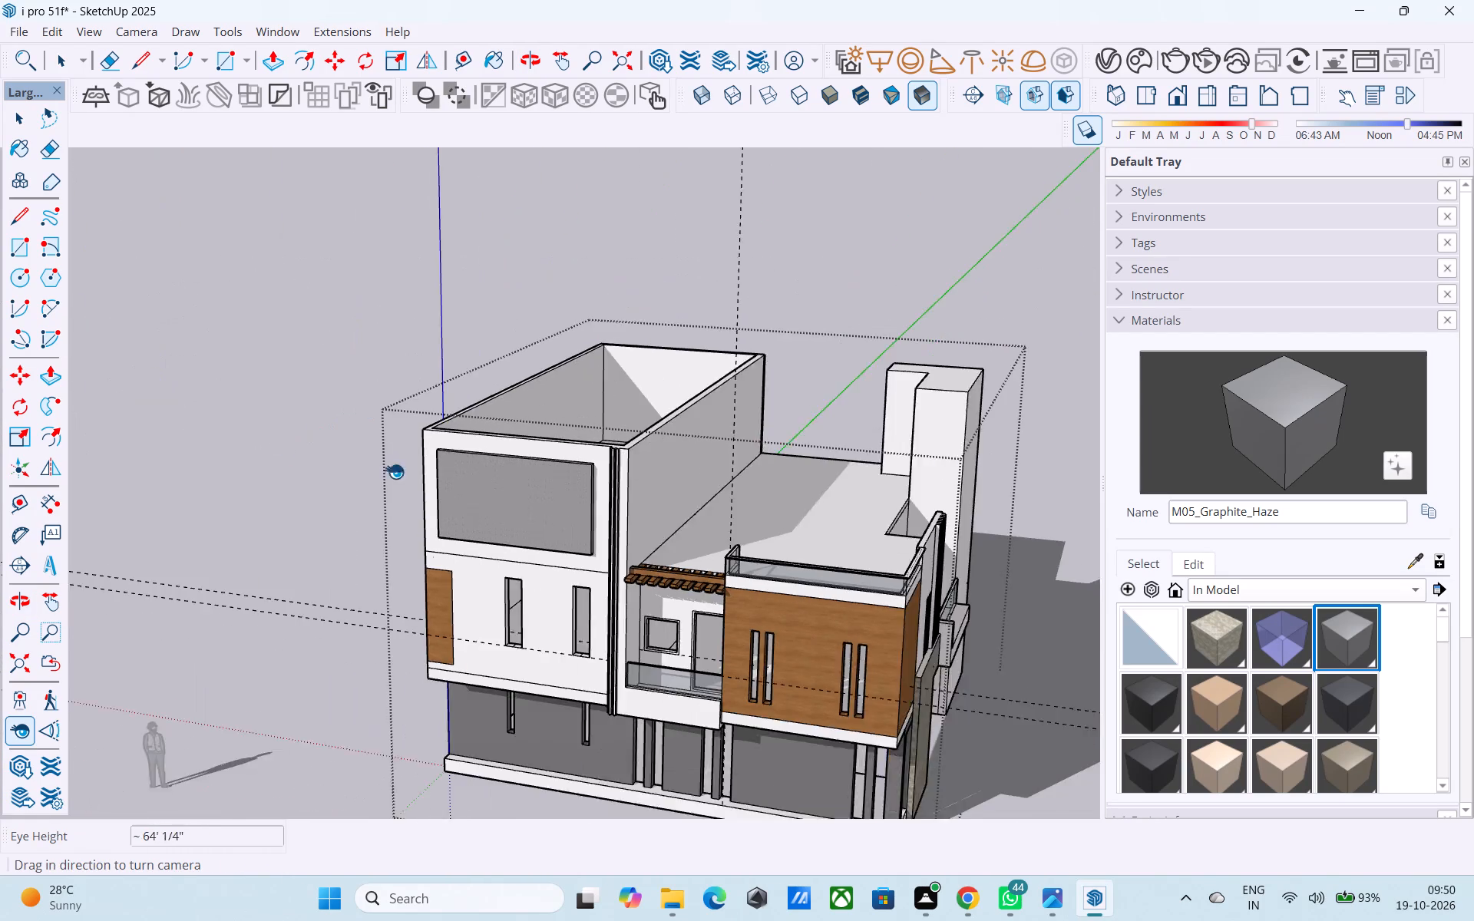
middle_drag(739, 433, 699, 429)
Copy the top-floor grey panel's vertical edge beside the facade grooves to its opposite edge, dividing the span into 40 equal strips.
scroll(600, 464, up, 6)
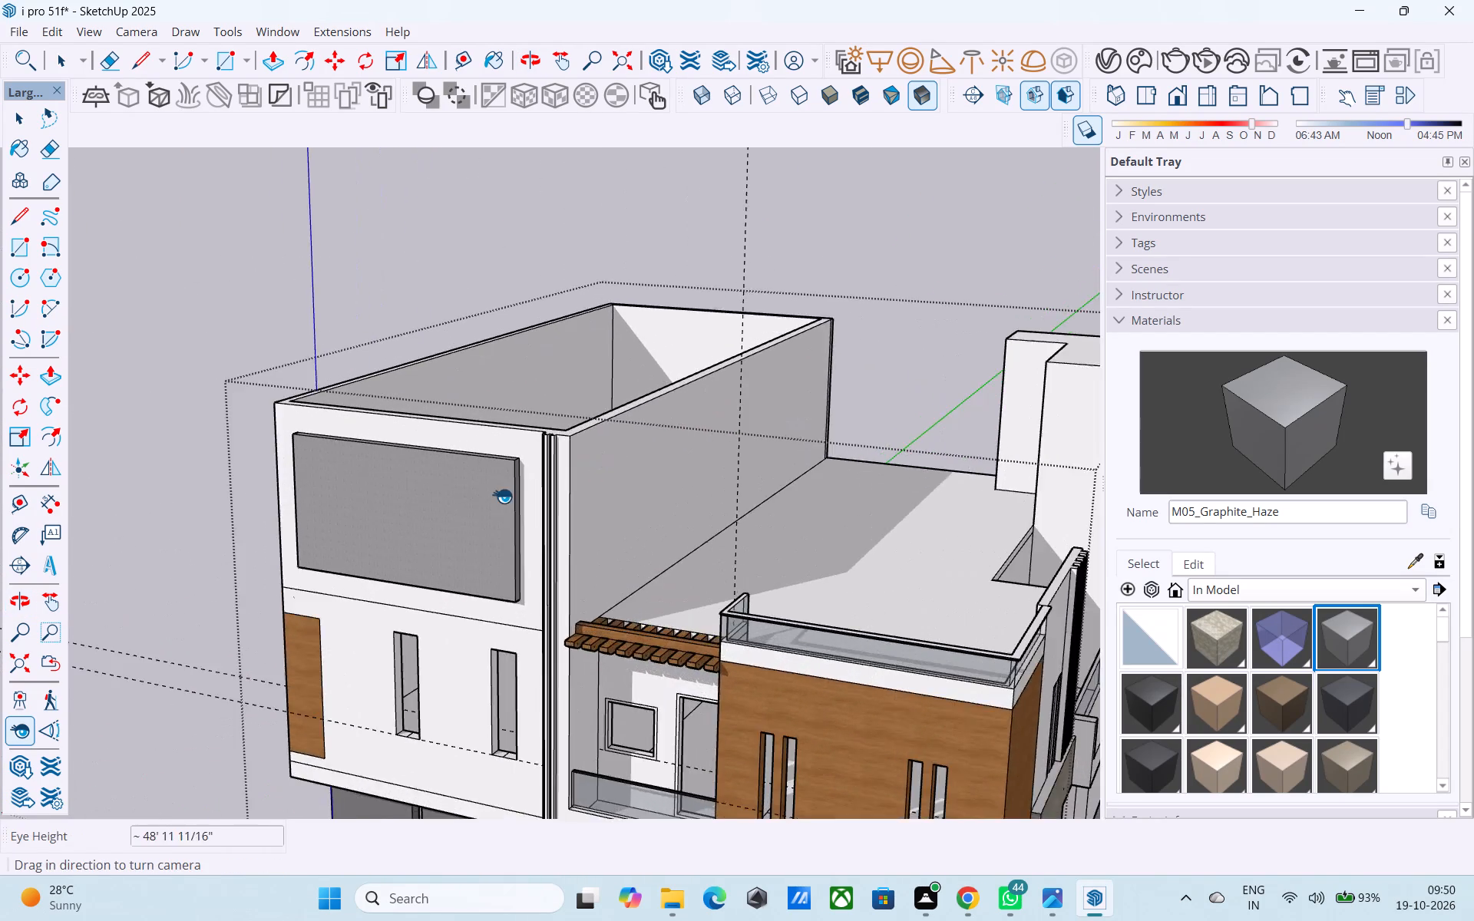
scroll(502, 496, up, 6)
key(space)
click(528, 487)
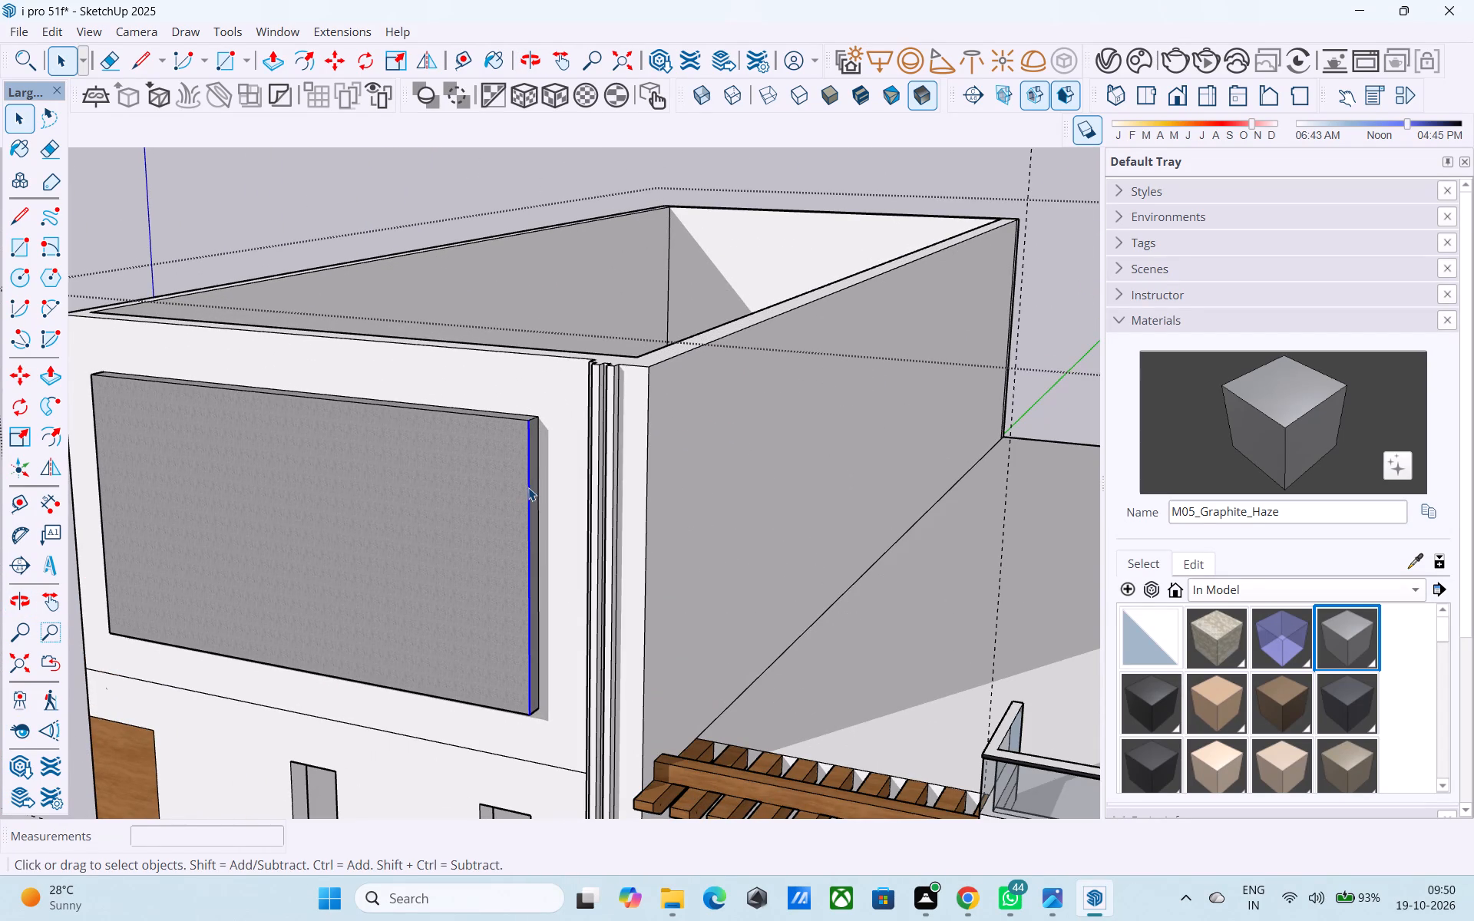
key(m)
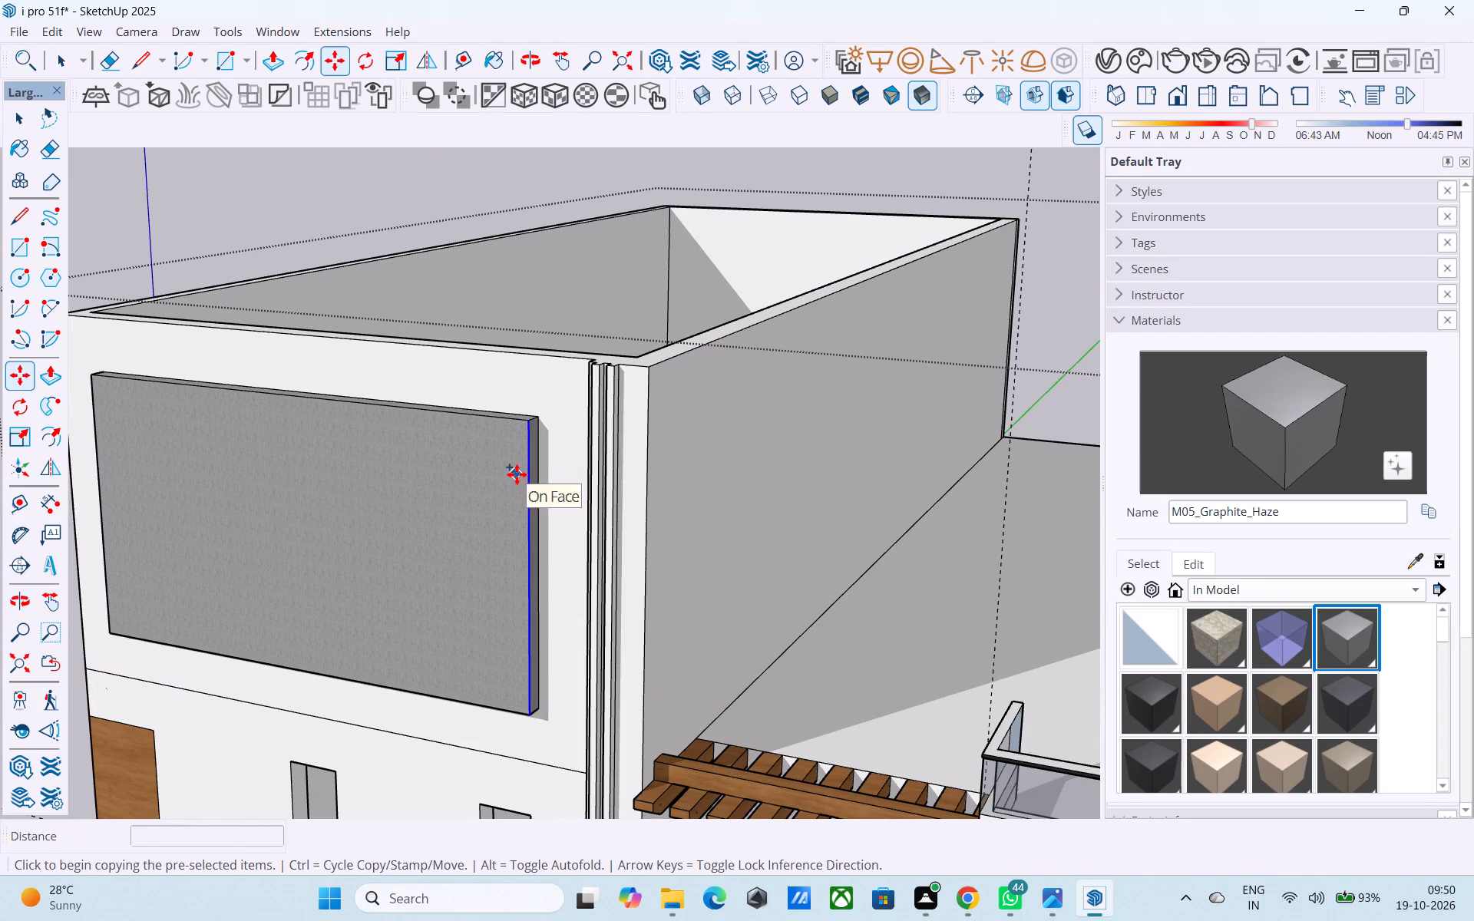
click(524, 424)
scroll(524, 424, down, 2)
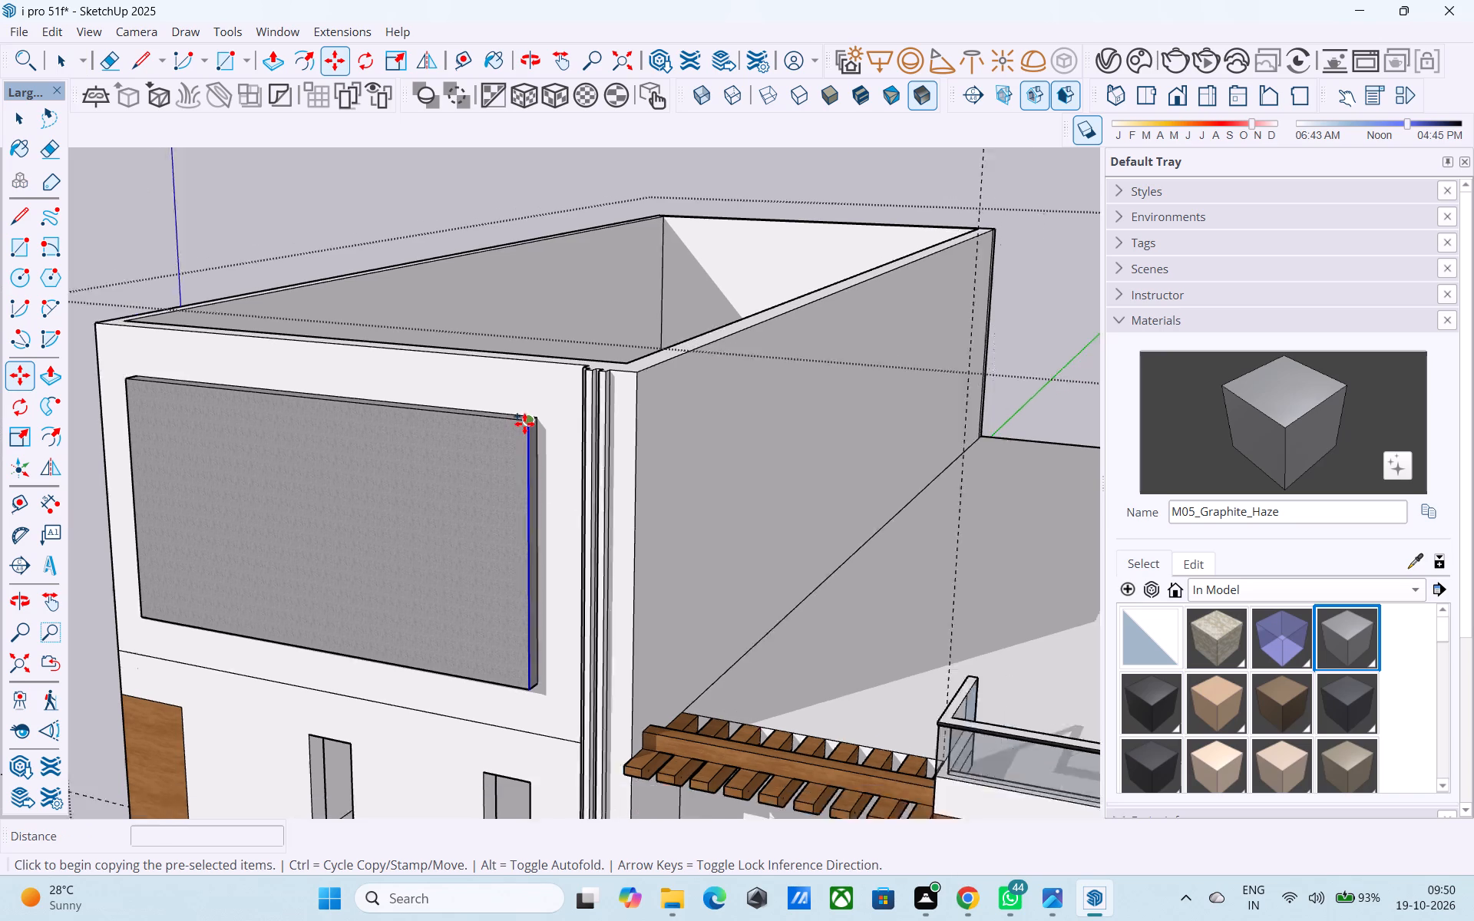
scroll(524, 424, down, 3)
scroll(230, 408, up, 9)
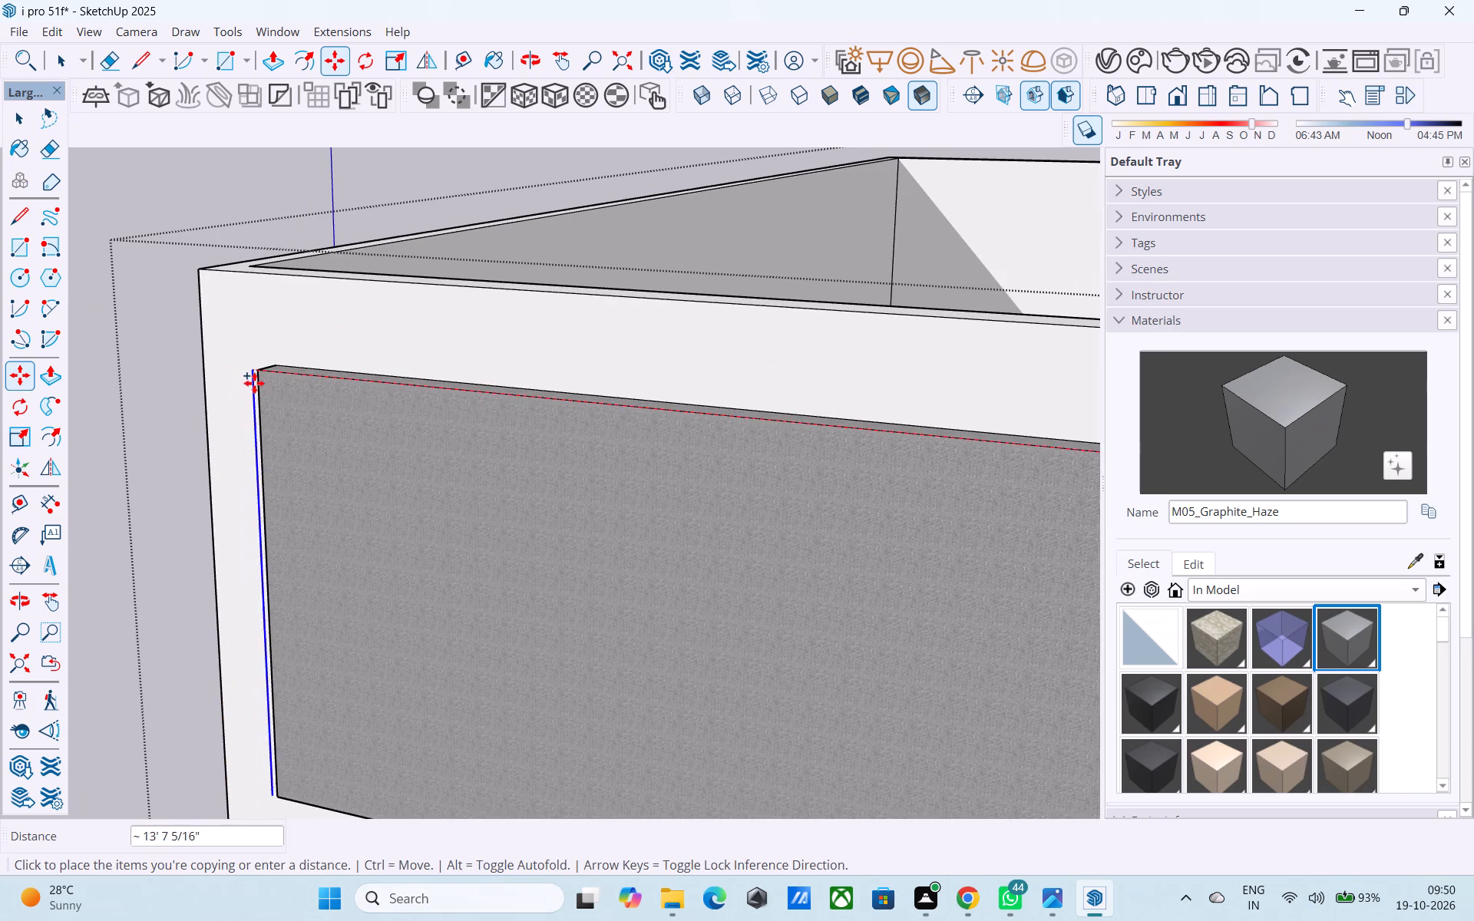
click(259, 379)
key(slash)
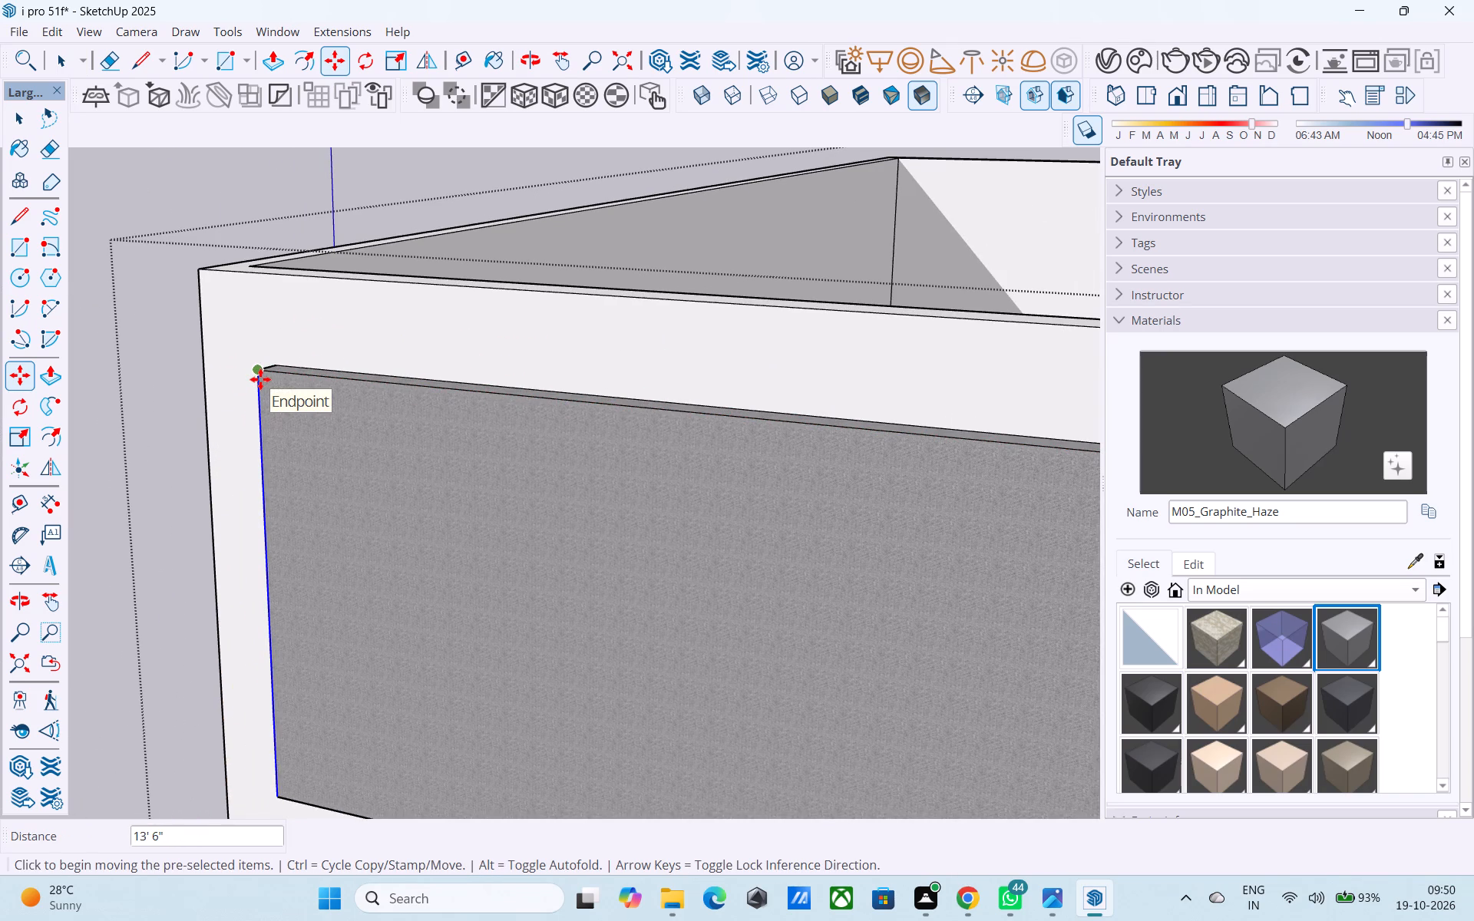
text(40)
key(Return)
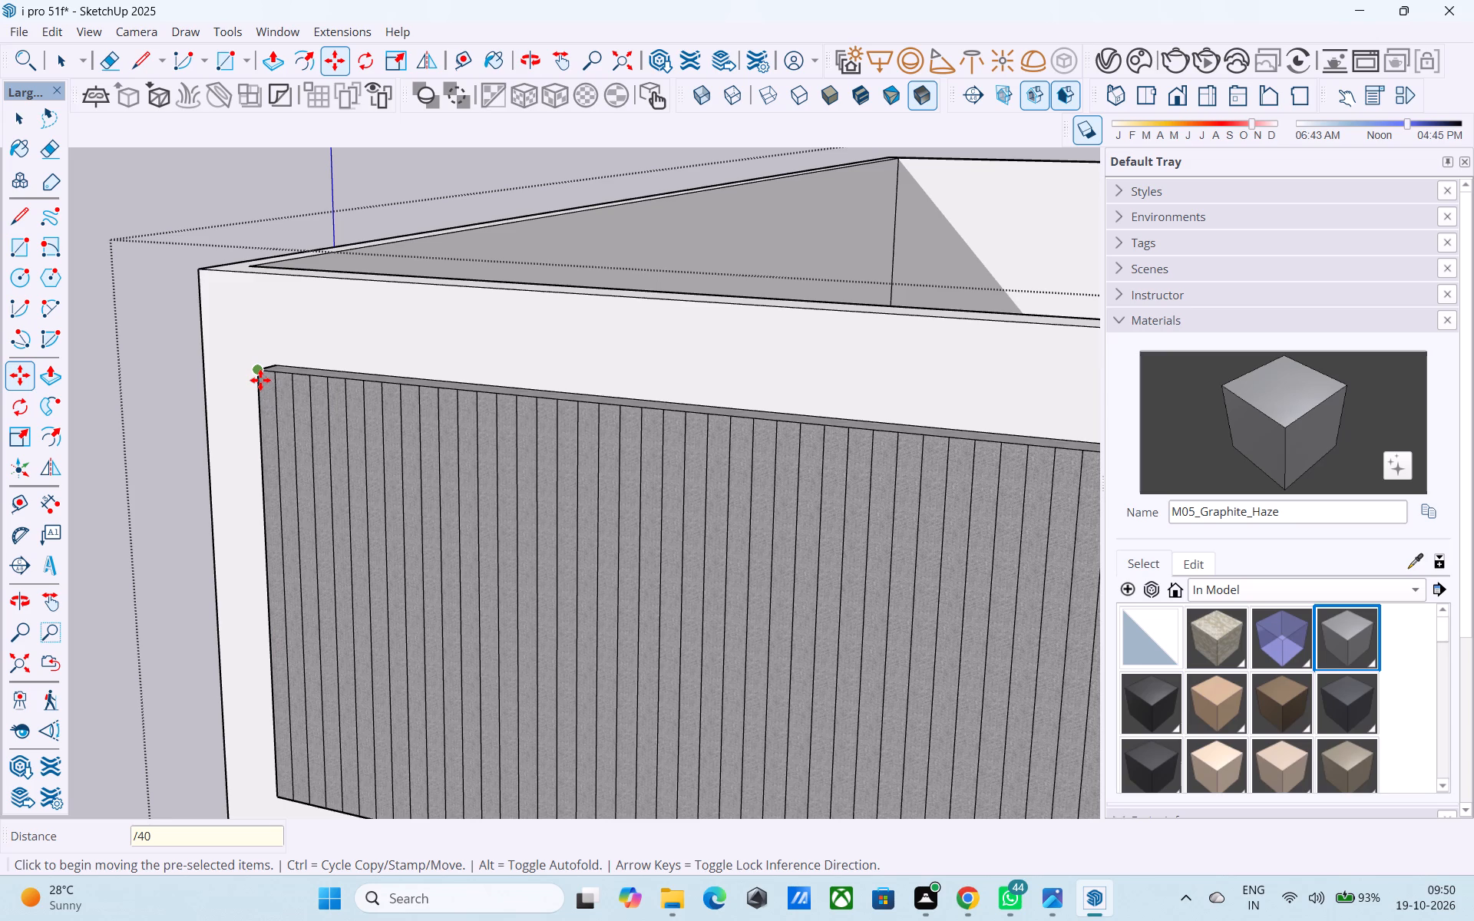
Push/Pull the grey panel's end strip beside the facade grooves outward by 2".
scroll(190, 346, down, 9)
middle_drag(418, 368, 478, 381)
scroll(634, 460, up, 4)
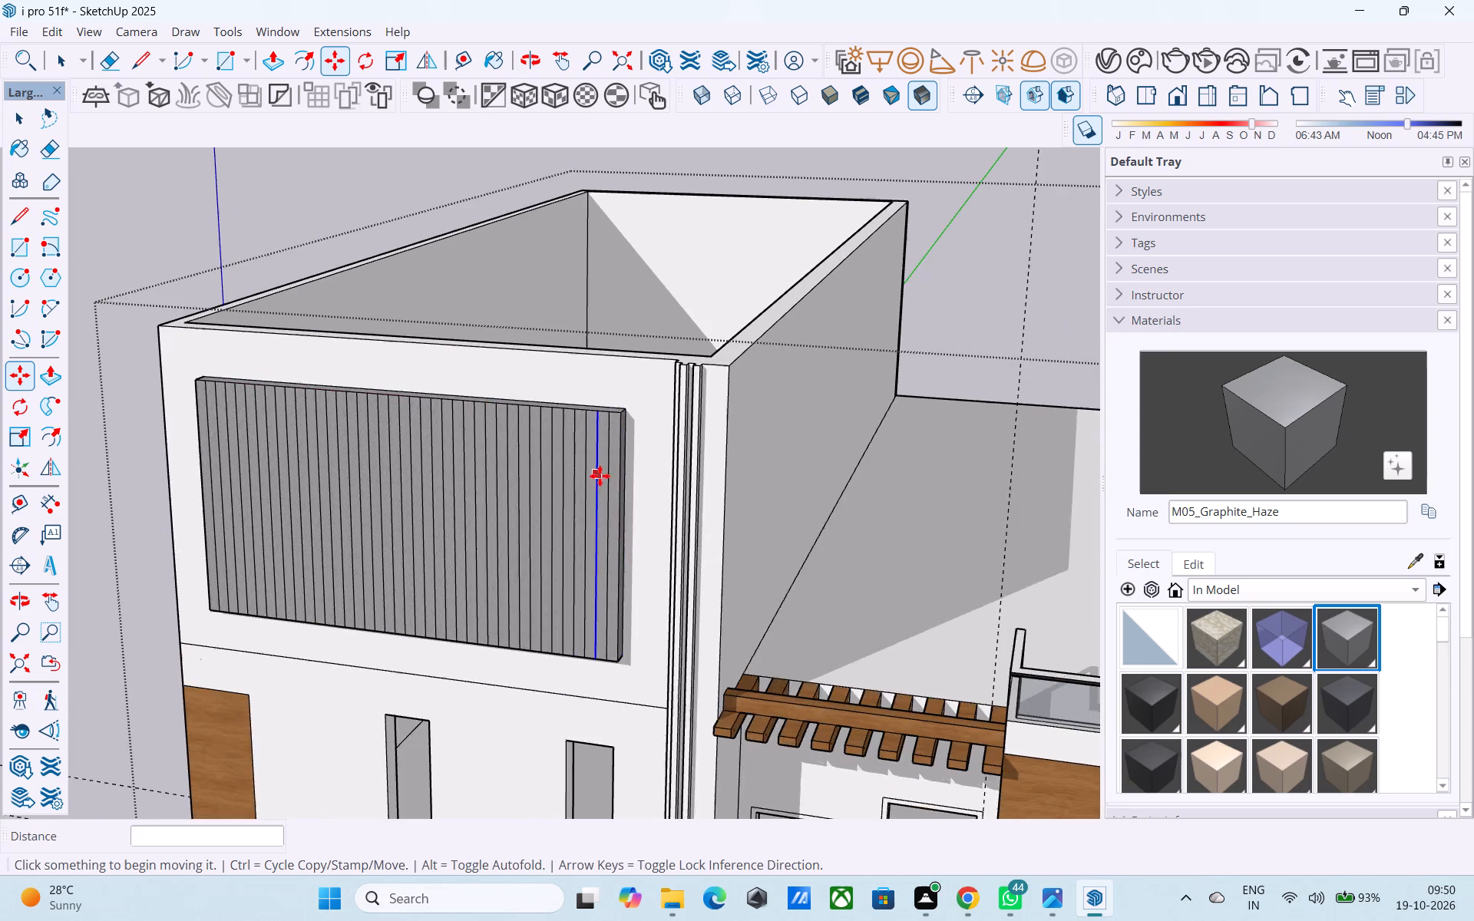
scroll(600, 476, up, 4)
key(space)
click(629, 500)
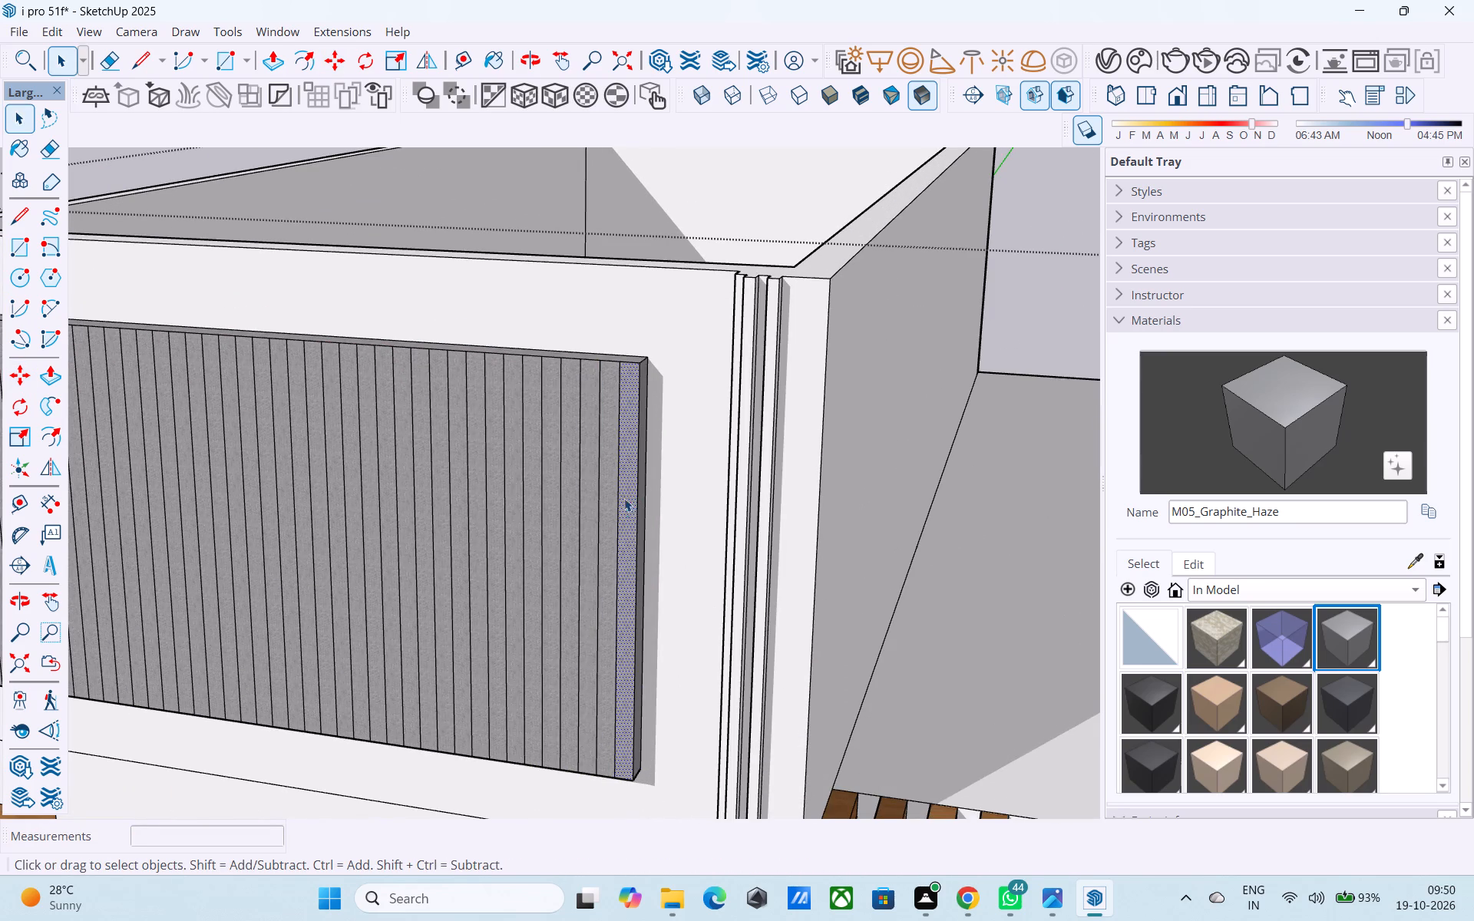
key(p)
click(624, 496)
key(2)
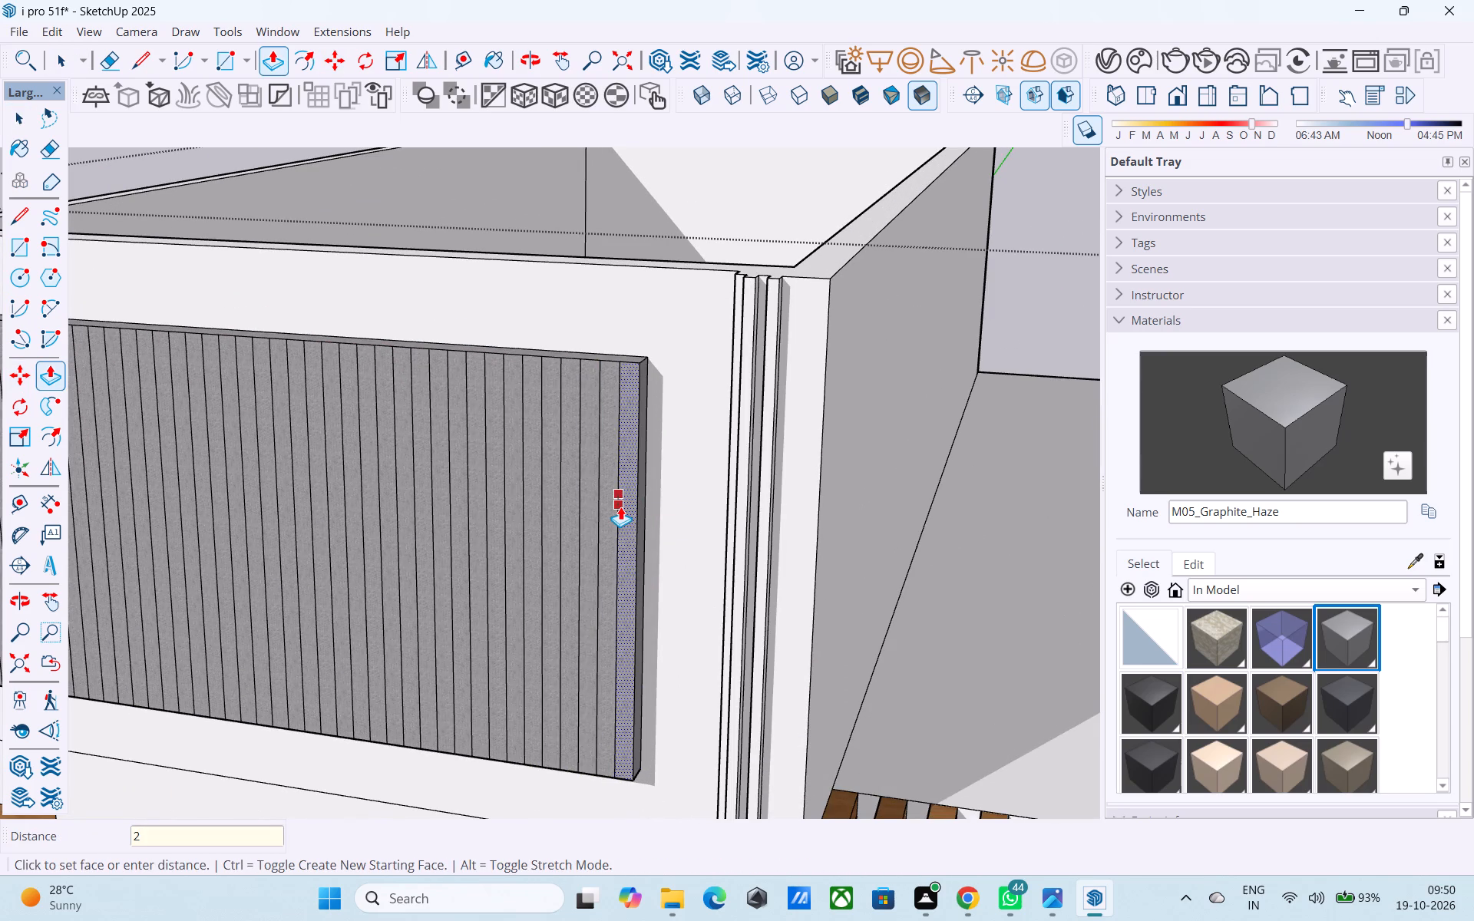
key(shift+quotedbl)
key(Return)
key(space)
Repeat the 2" pull on every second strip, working from the grooved end of the grey panel toward its middle.
scroll(586, 466, up, 3)
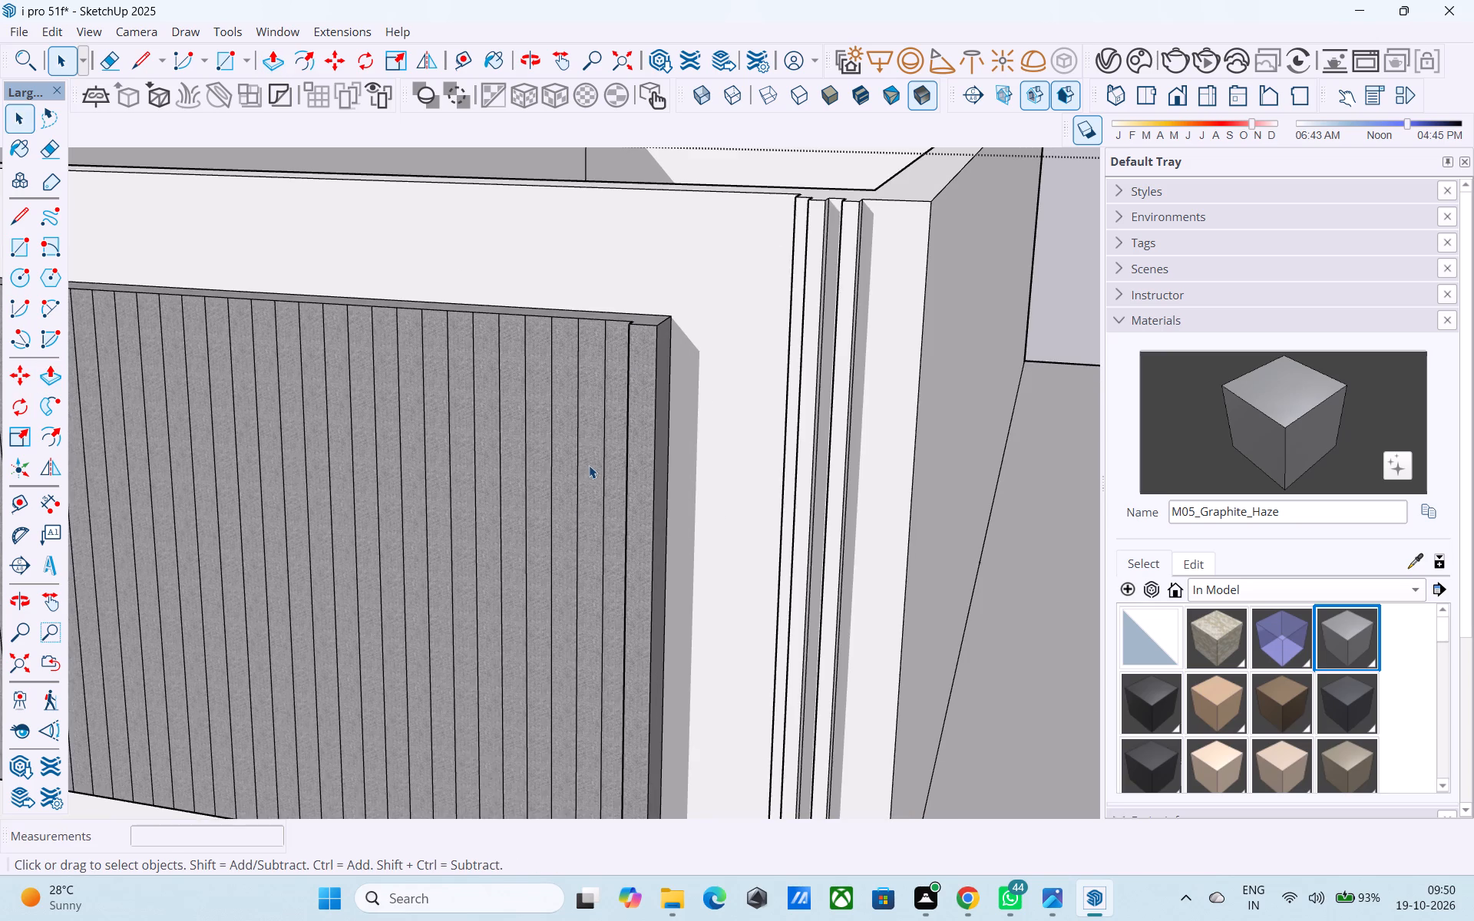
scroll(589, 464, up, 1)
click(589, 464)
key(p)
double_click(590, 464)
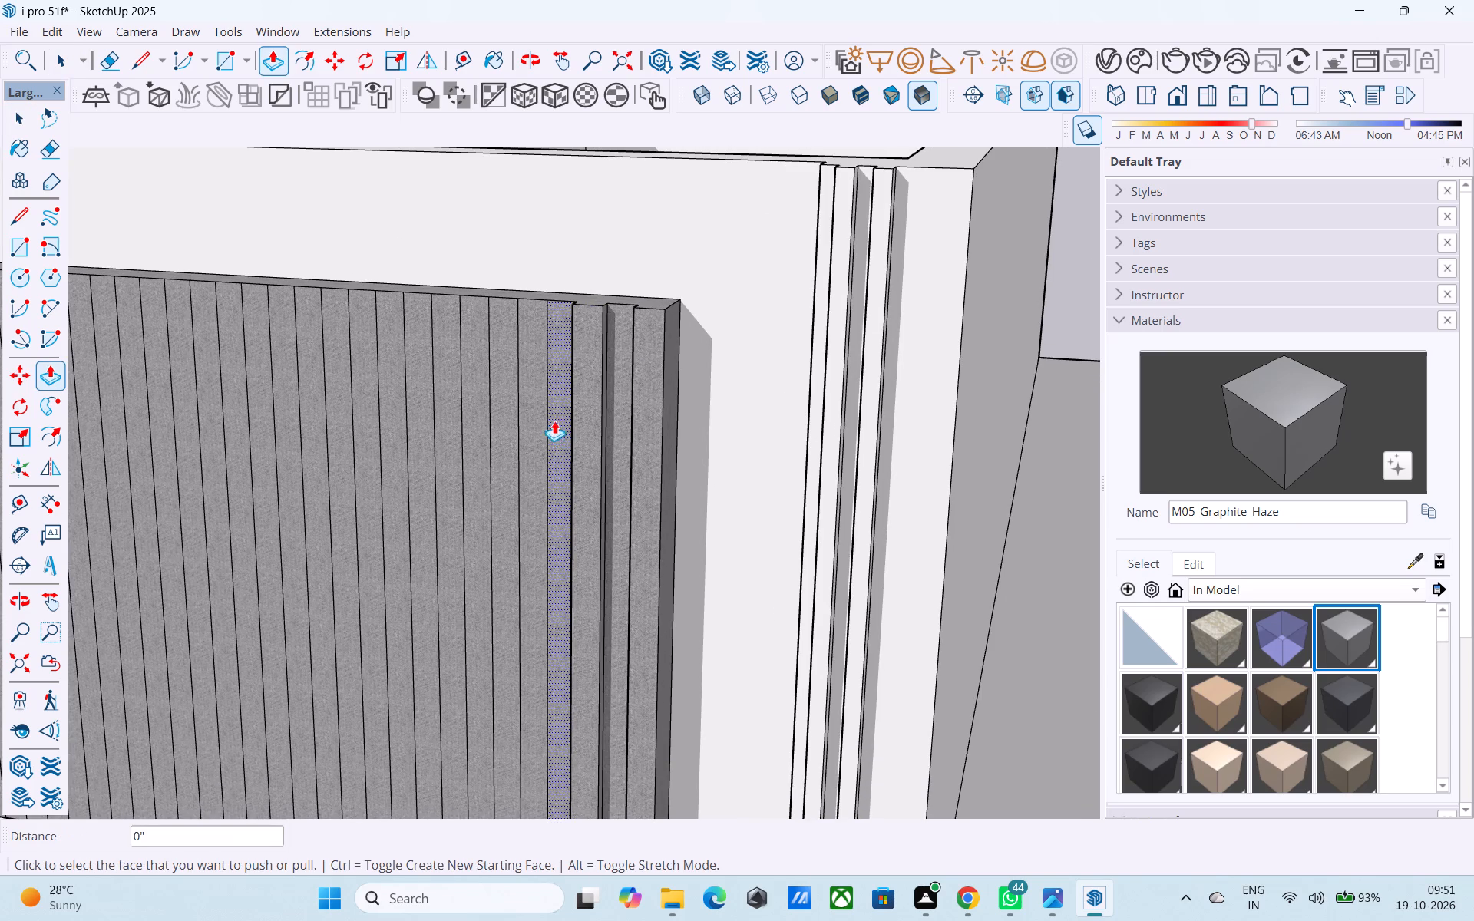
double_click(544, 405)
double_click(482, 377)
scroll(715, 372, down, 5)
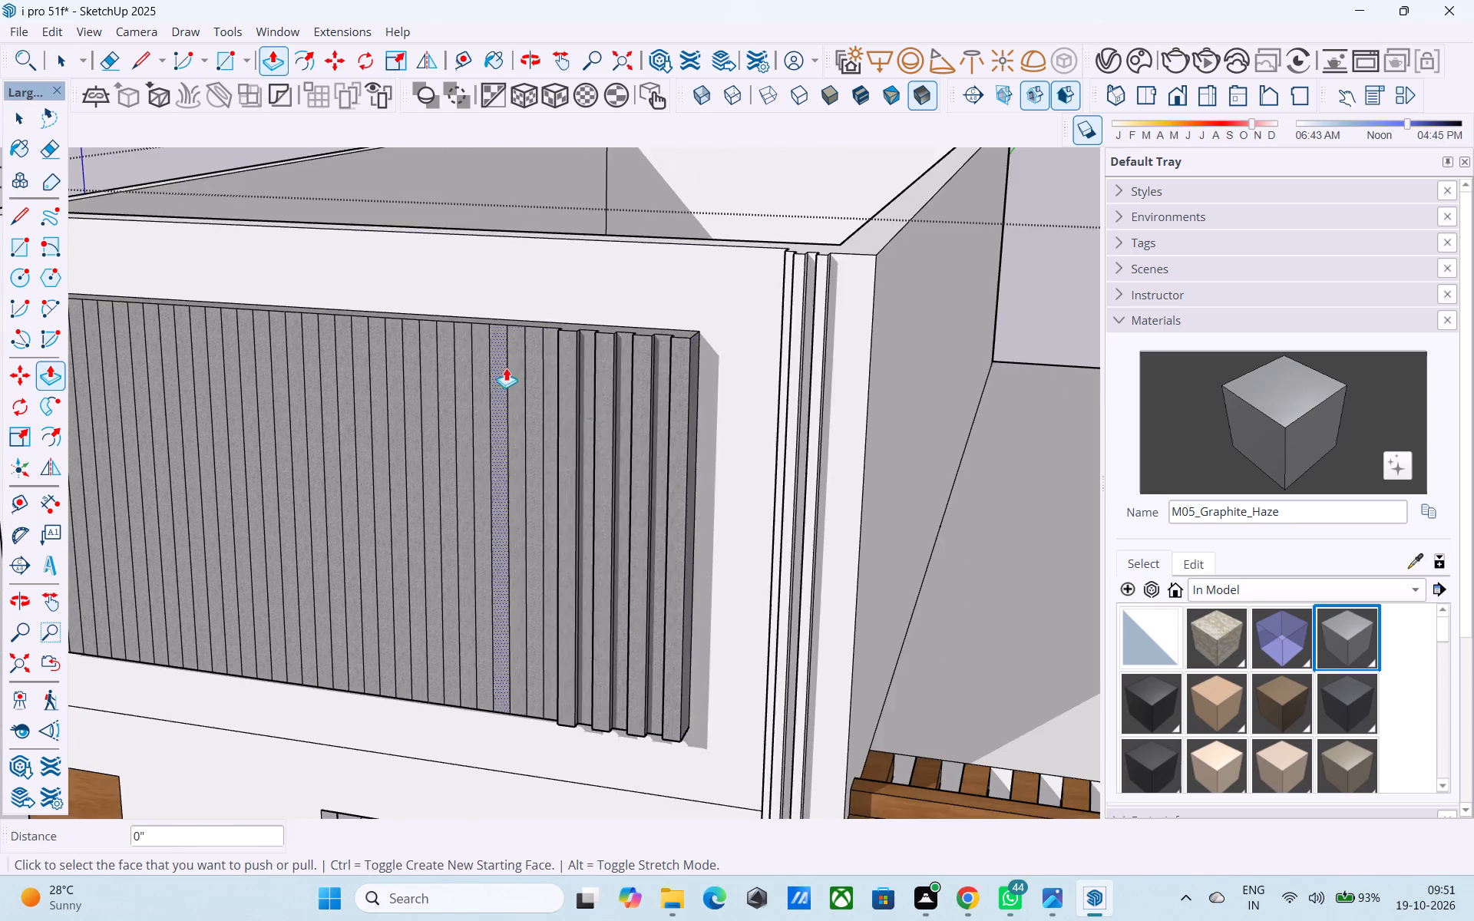
scroll(505, 364, up, 6)
double_click(542, 348)
double_click(481, 336)
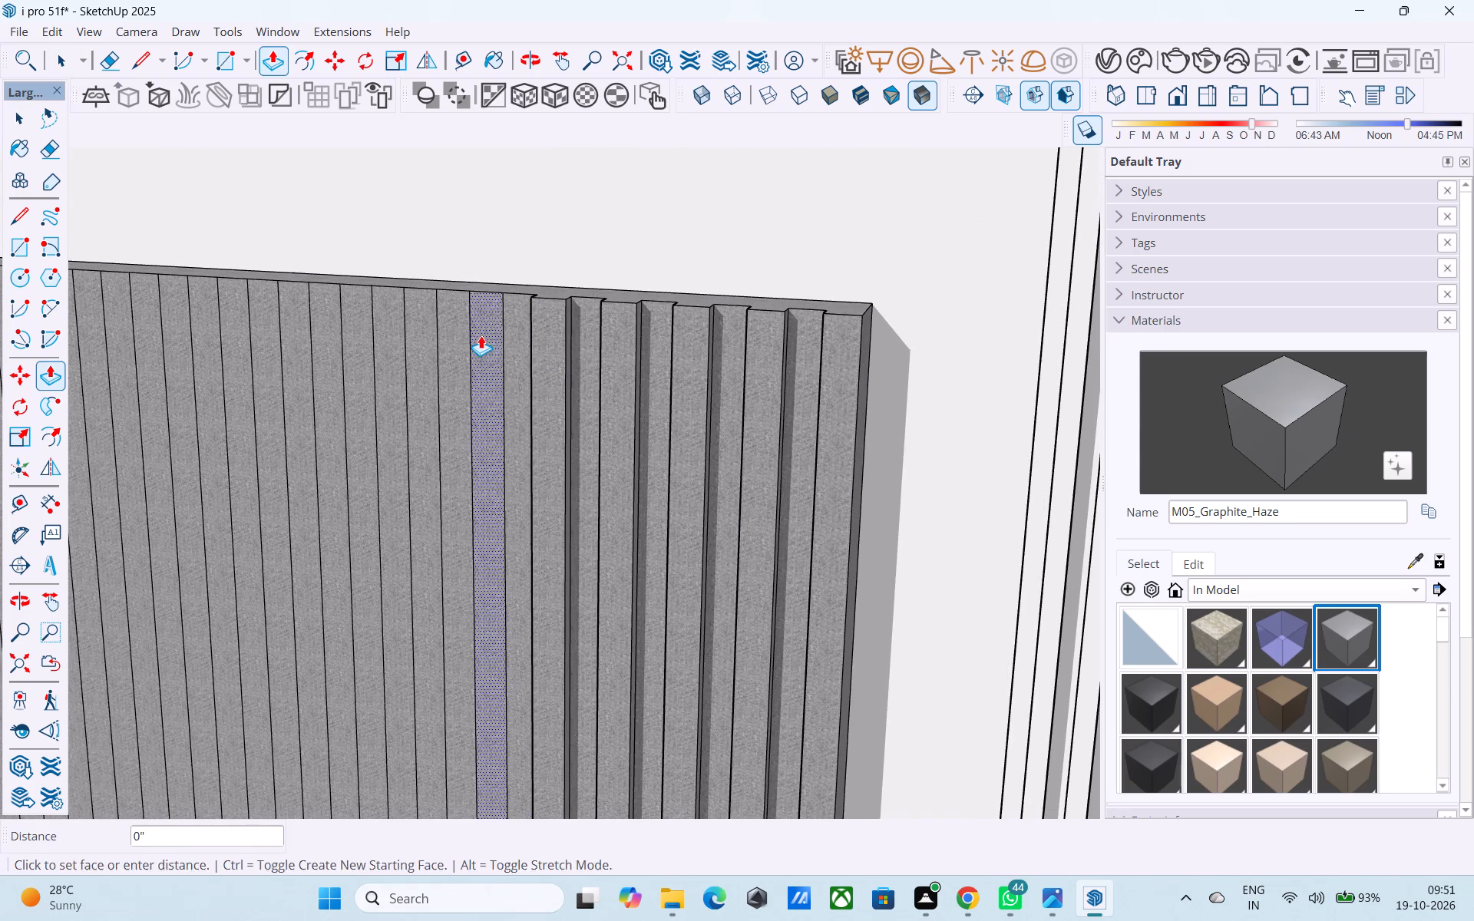
double_click(433, 322)
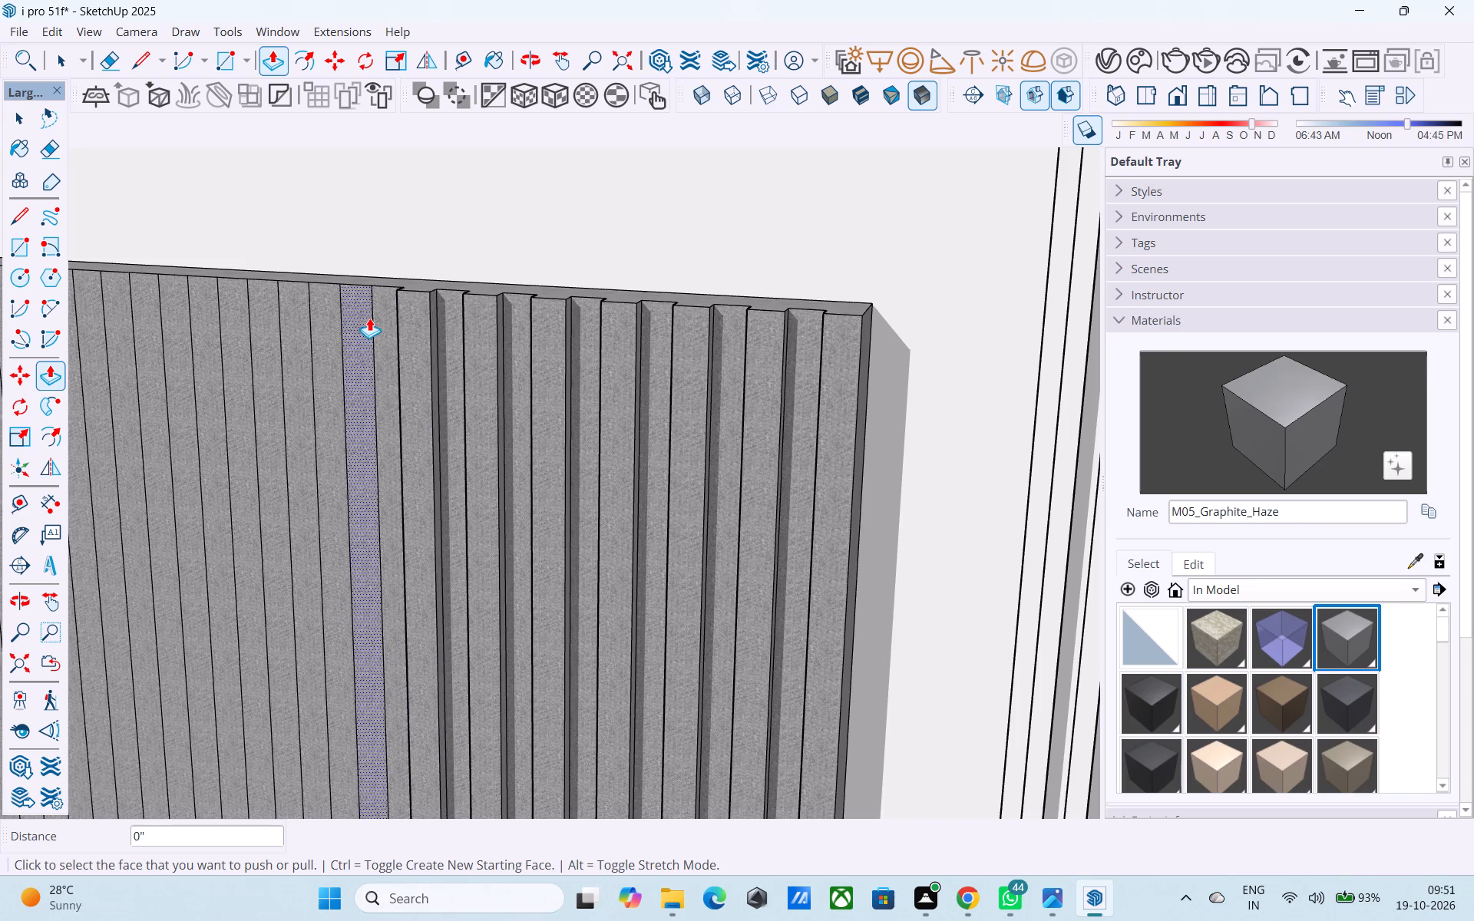
double_click(367, 318)
scroll(868, 394, down, 6)
scroll(538, 392, up, 7)
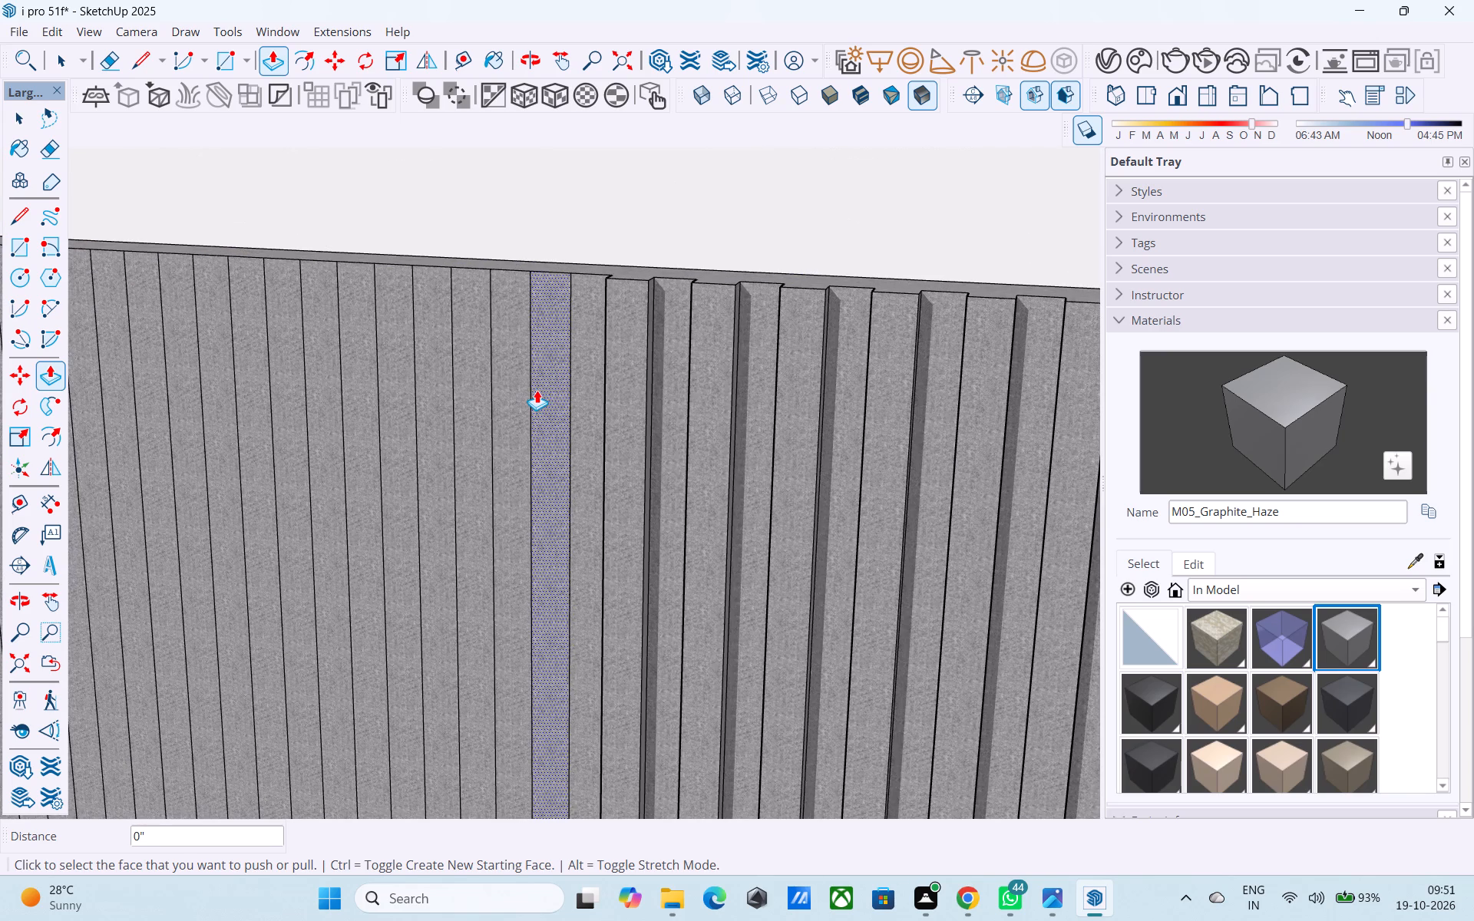
Continue pulling out every second strip up to the panel's middle, matching the depth of the neighbouring raised strips.
double_click(537, 389)
click(537, 373)
click(616, 369)
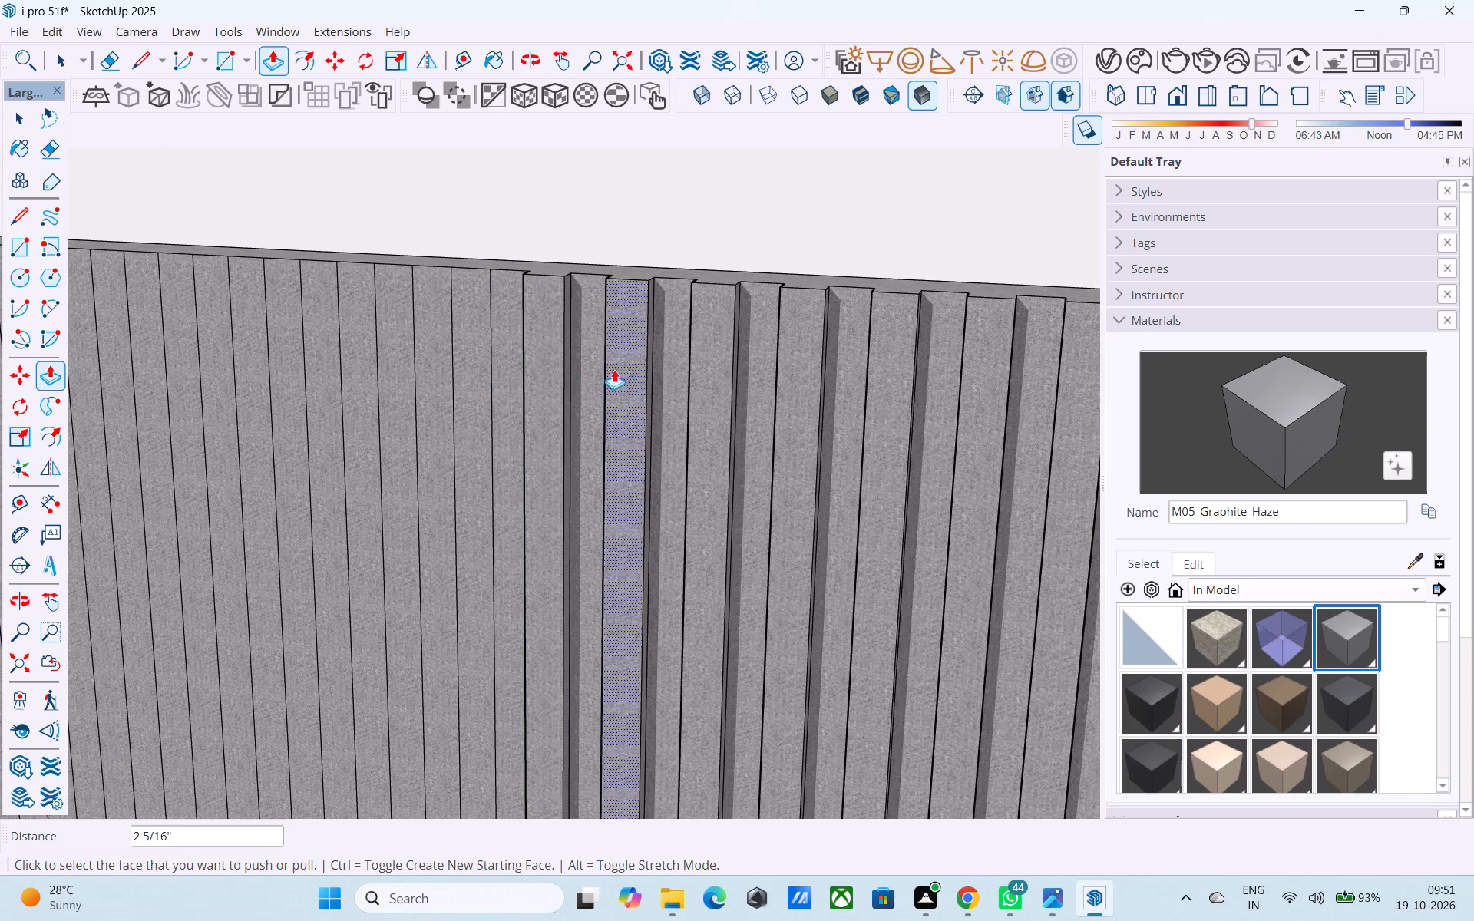
double_click(478, 340)
click(478, 339)
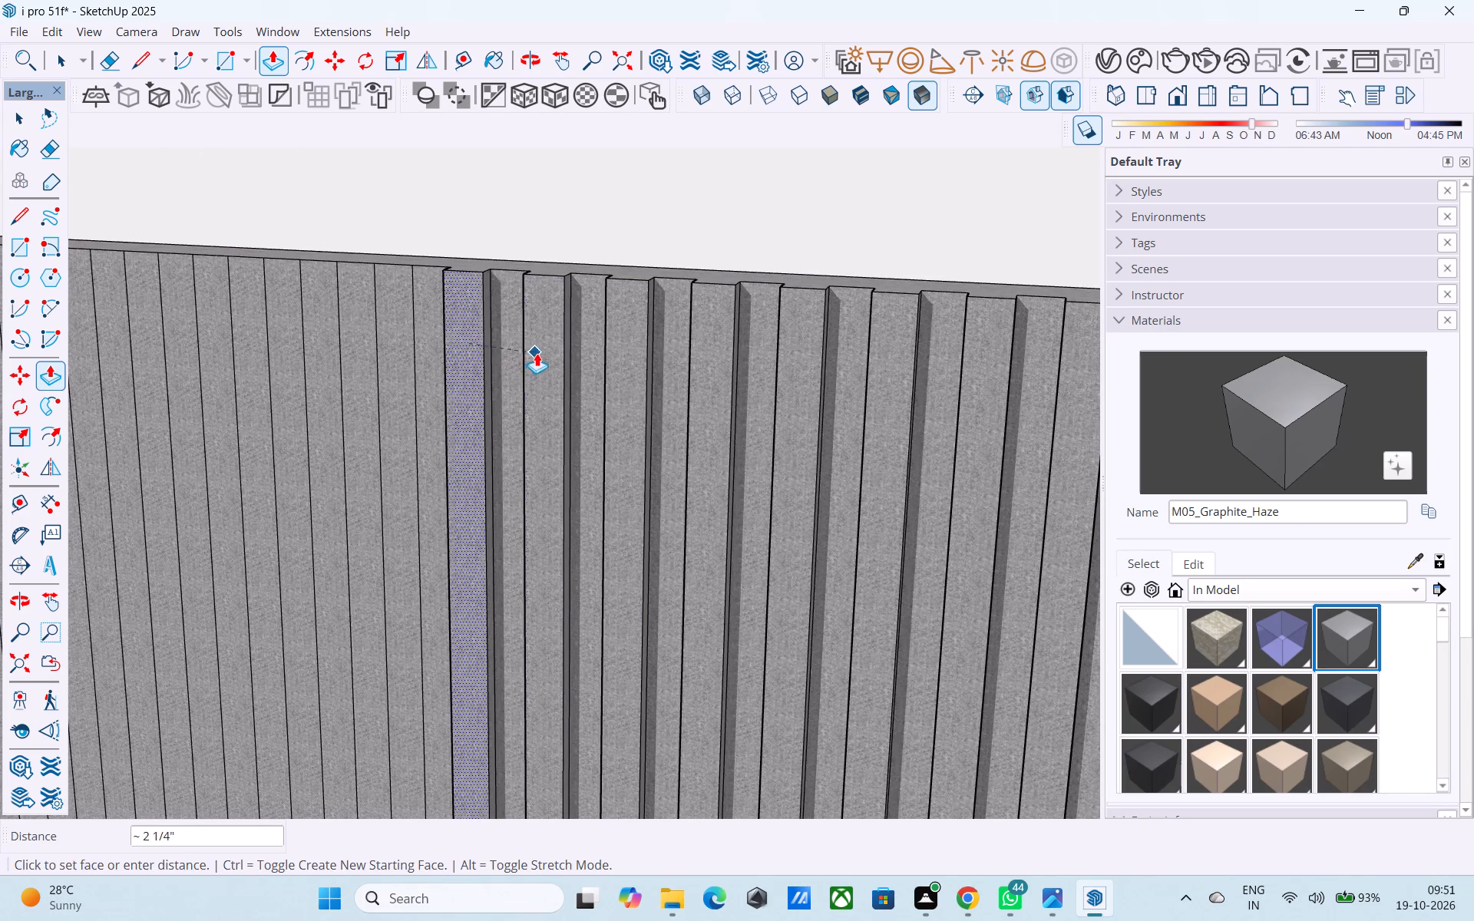
click(536, 354)
click(403, 324)
click(461, 335)
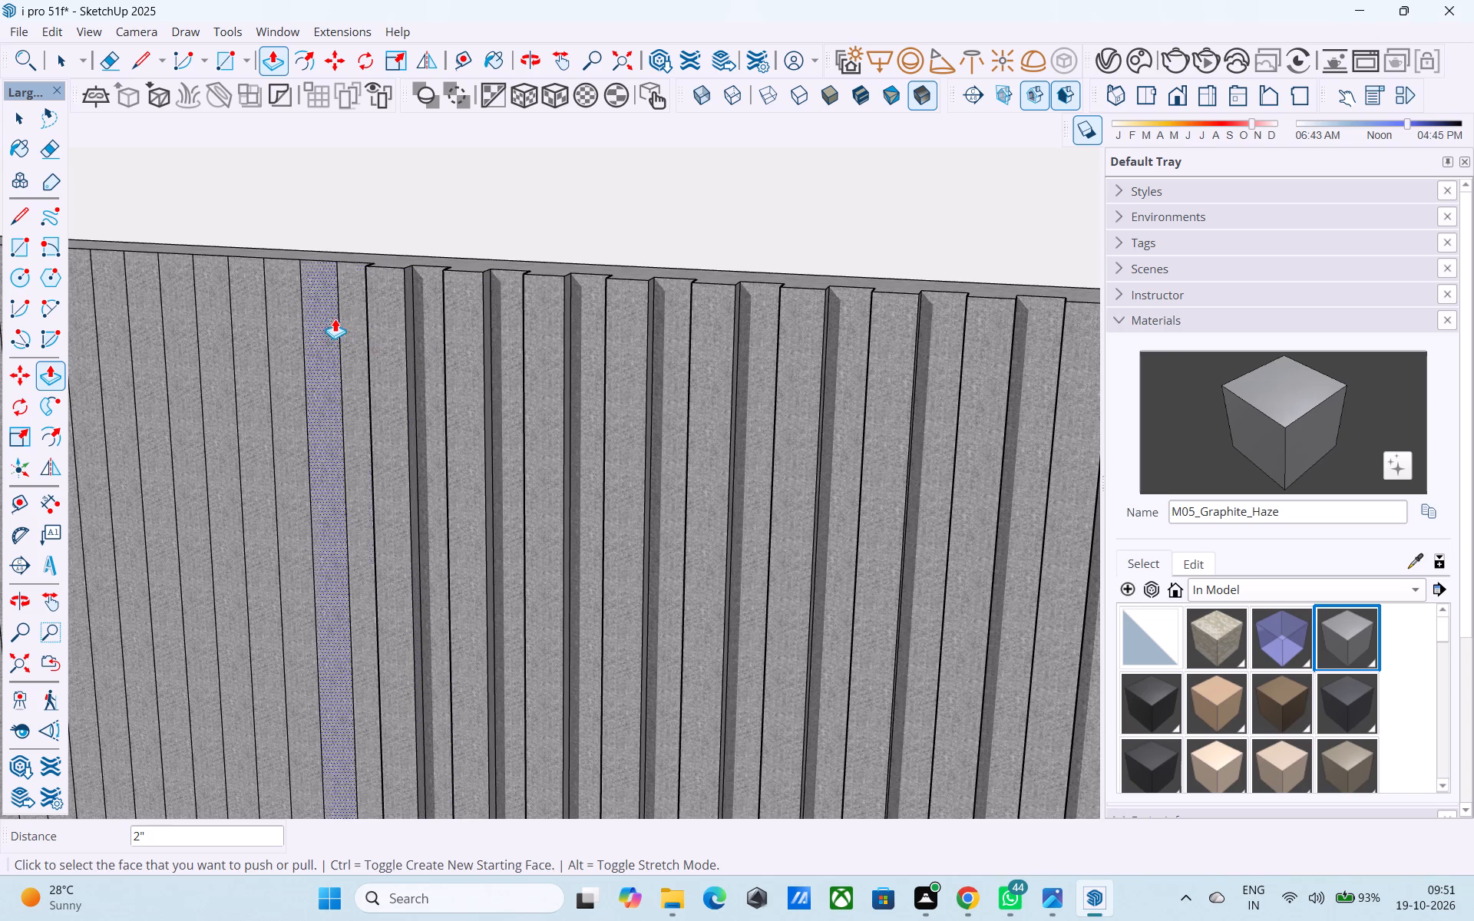
double_click(333, 315)
scroll(854, 442, down, 4)
scroll(486, 372, down, 5)
Repeat the 2" pull on every second remaining flat strip, working from the grey panel's outer end back to its middle.
middle_drag(475, 381, 501, 389)
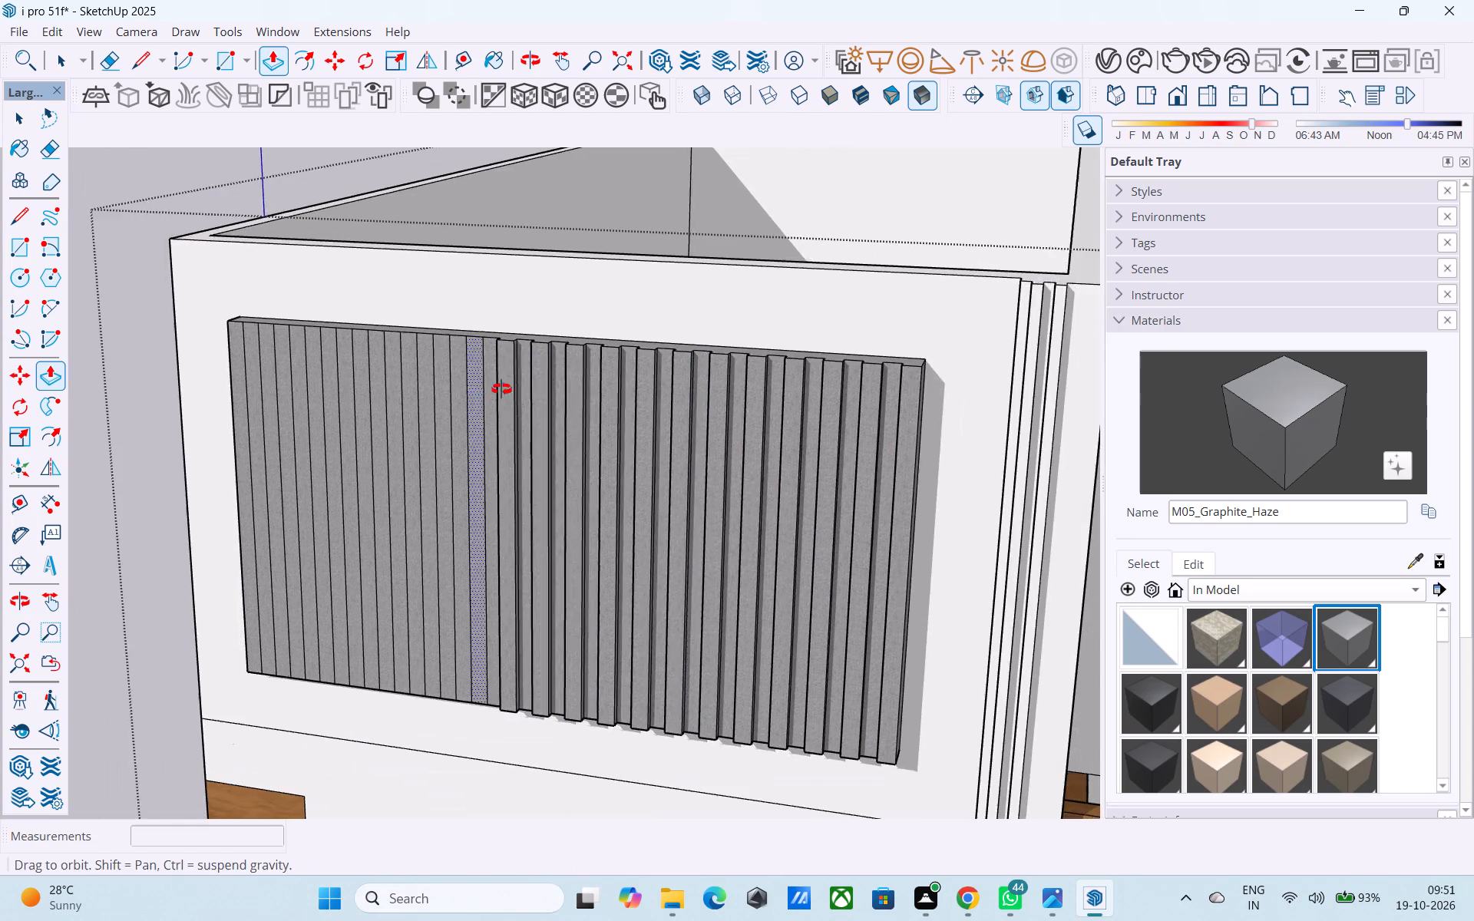
middle_drag(501, 389, 870, 435)
scroll(285, 434, up, 7)
double_click(290, 434)
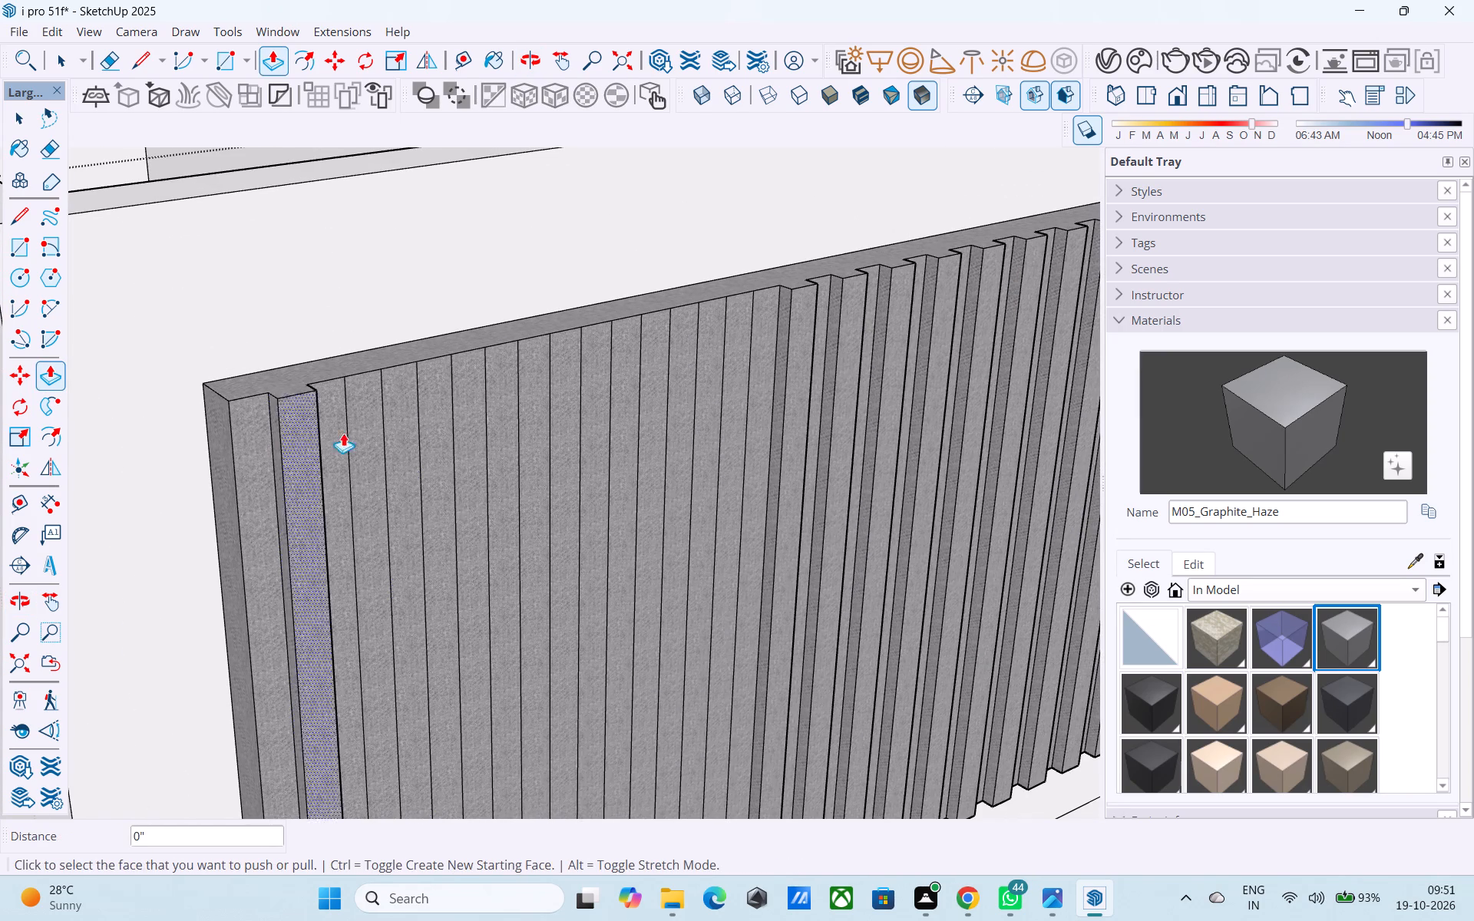
double_click(365, 415)
double_click(434, 412)
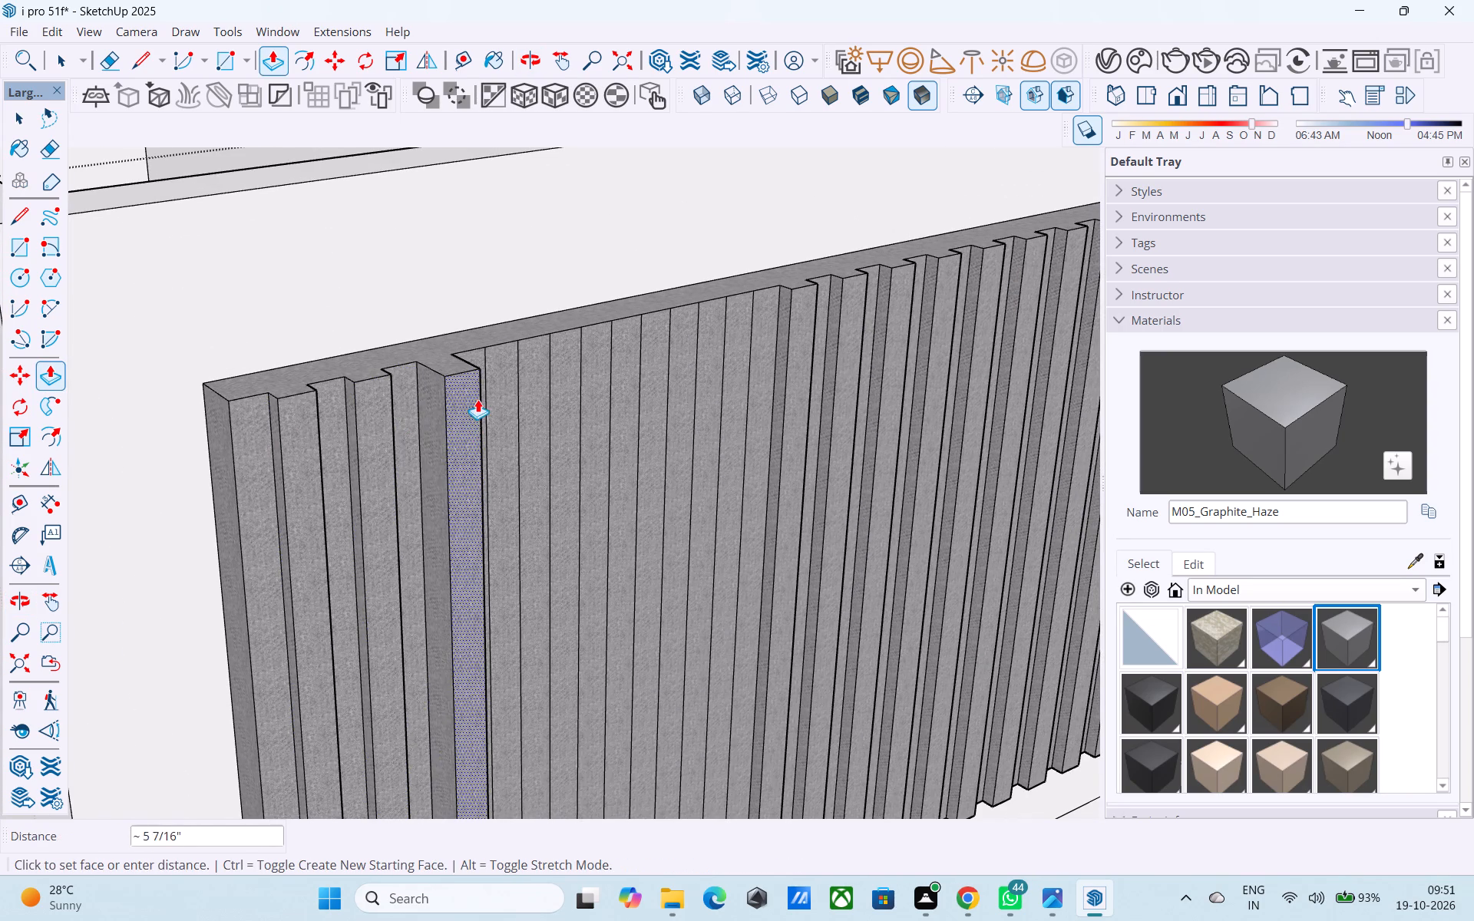
click(375, 415)
double_click(495, 411)
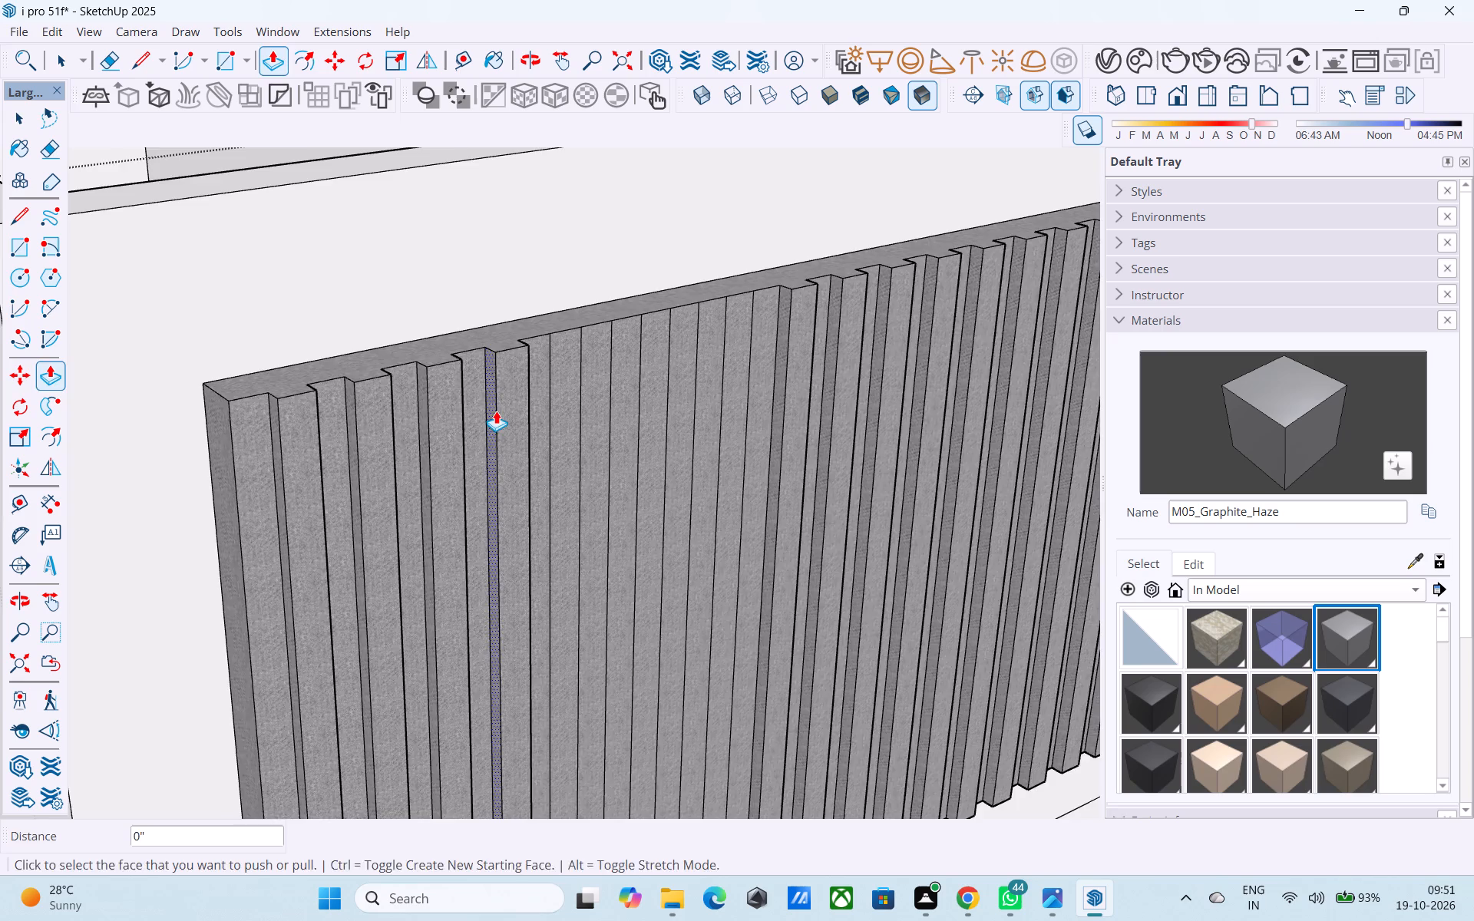
middle_drag(496, 411, 323, 436)
scroll(192, 455, down, 5)
scroll(537, 431, up, 7)
double_click(535, 426)
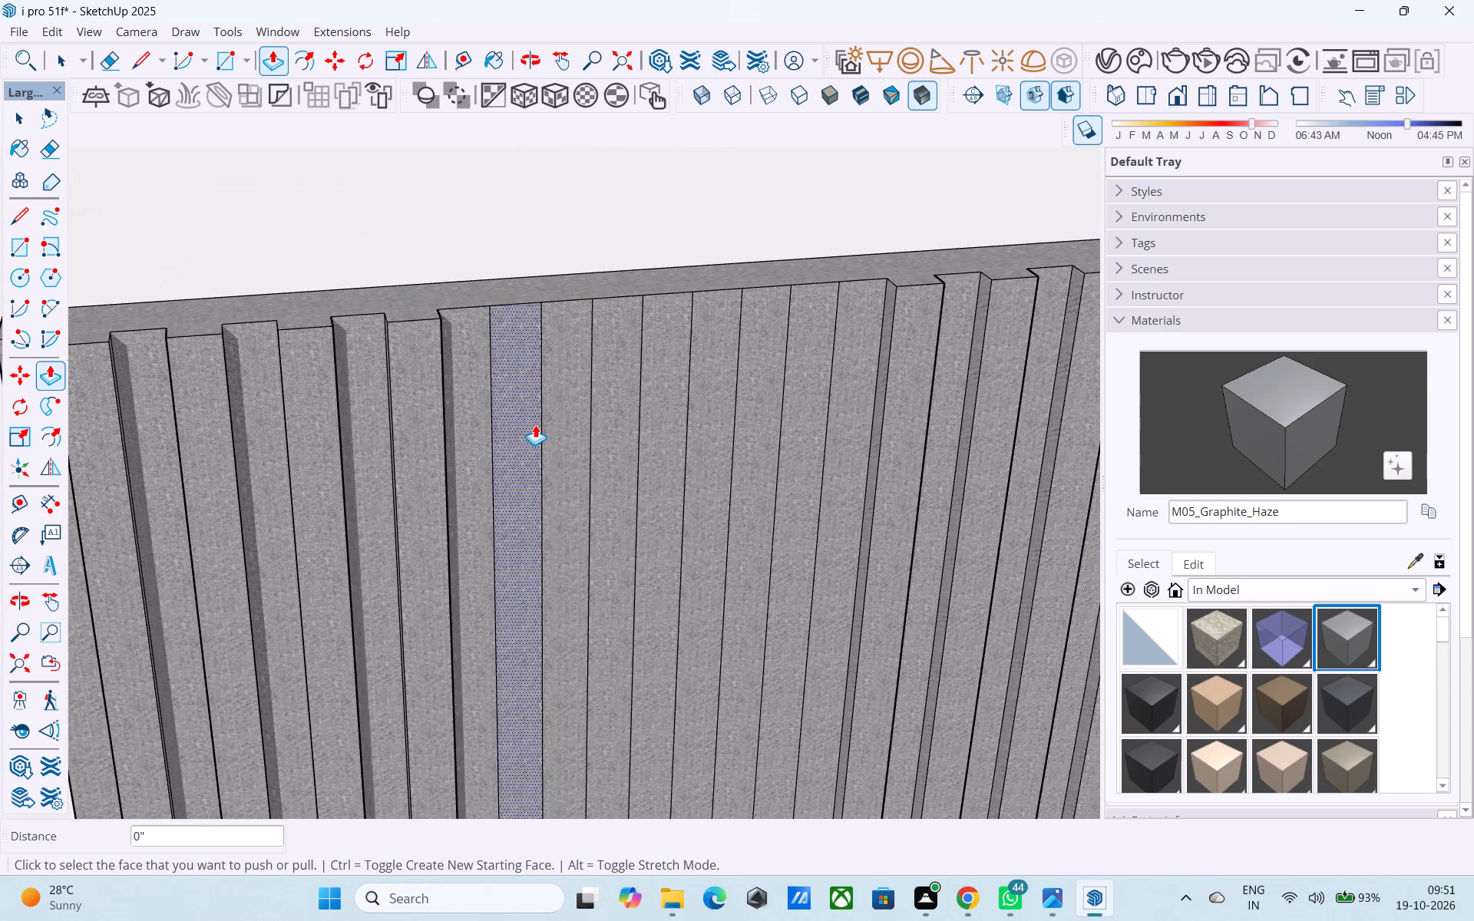
double_click(628, 411)
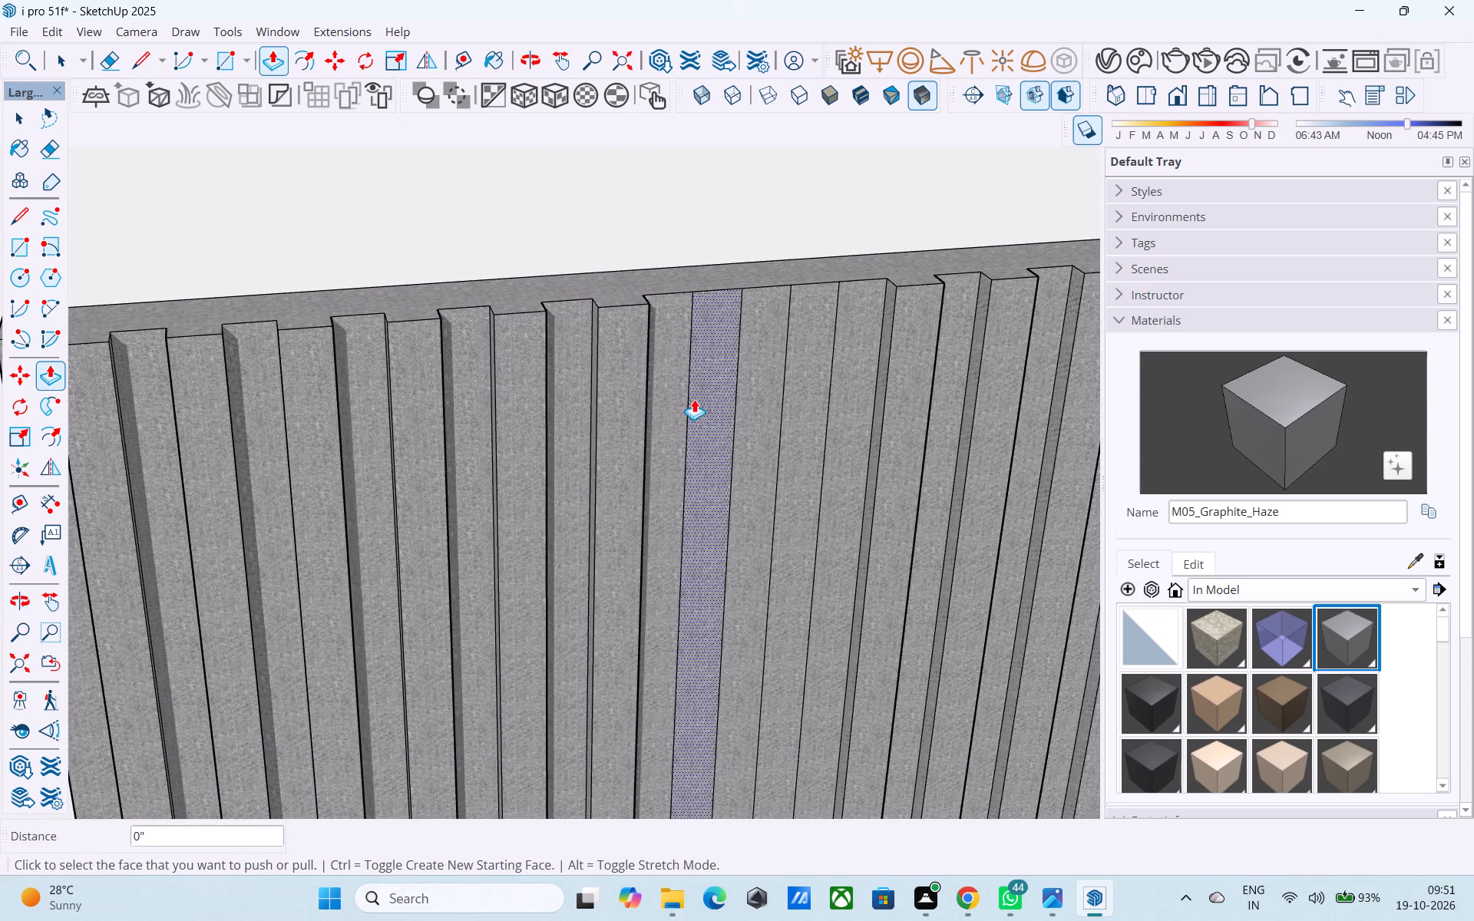
double_click(694, 399)
double_click(792, 407)
scroll(379, 441, down, 5)
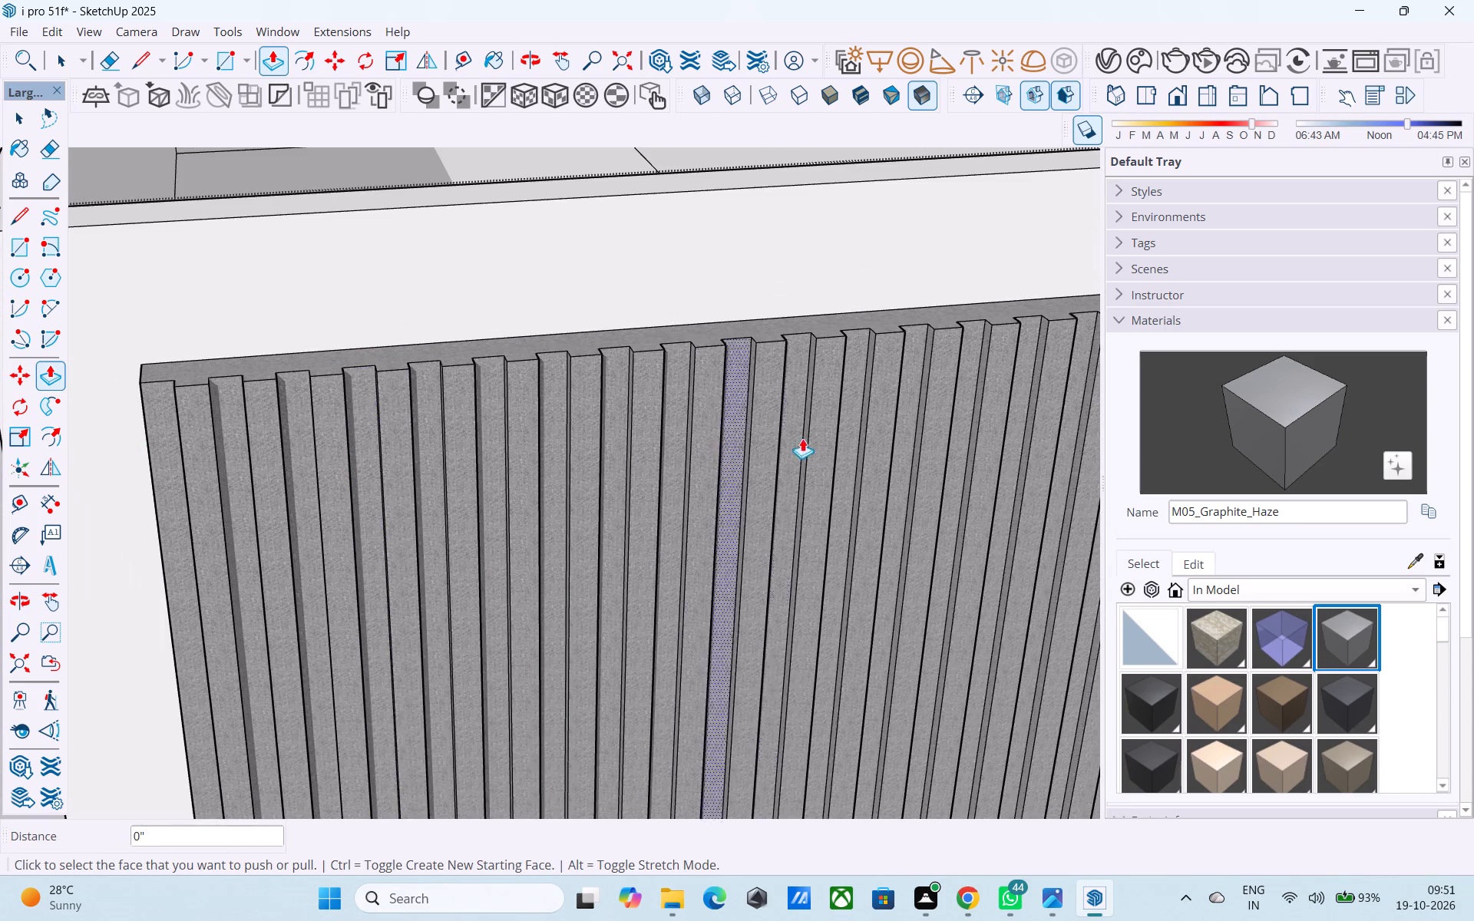
scroll(693, 434, up, 4)
scroll(755, 411, down, 6)
Examine the fluted grey panel up close and the whole front facade from several angles.
middle_drag(753, 412, 954, 367)
scroll(544, 374, down, 4)
middle_drag(514, 410, 683, 364)
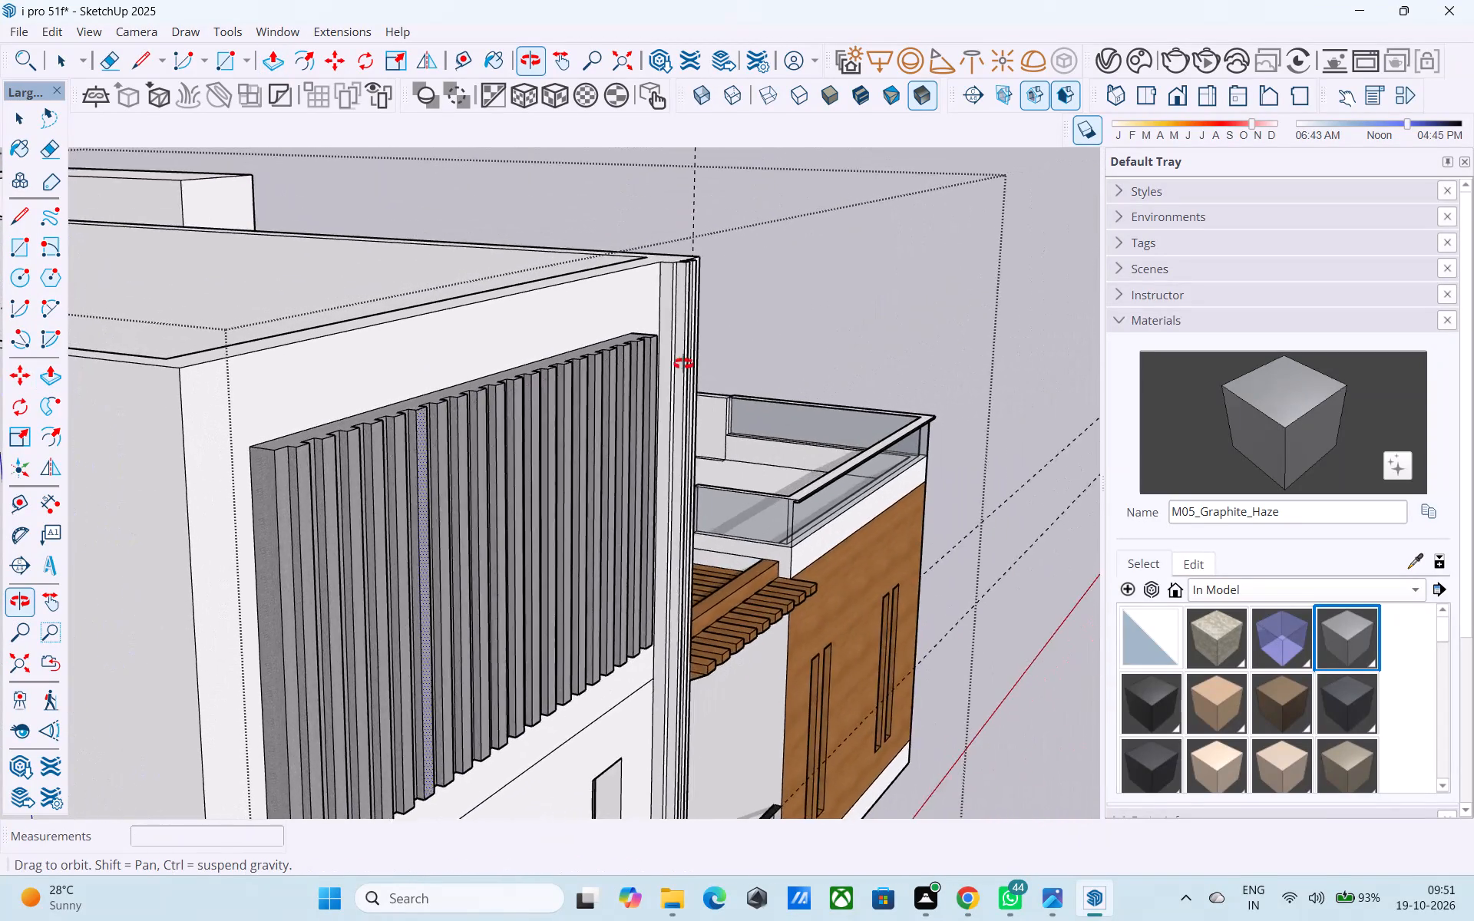
middle_drag(683, 364, 374, 652)
scroll(197, 586, down, 7)
middle_drag(310, 550, 326, 527)
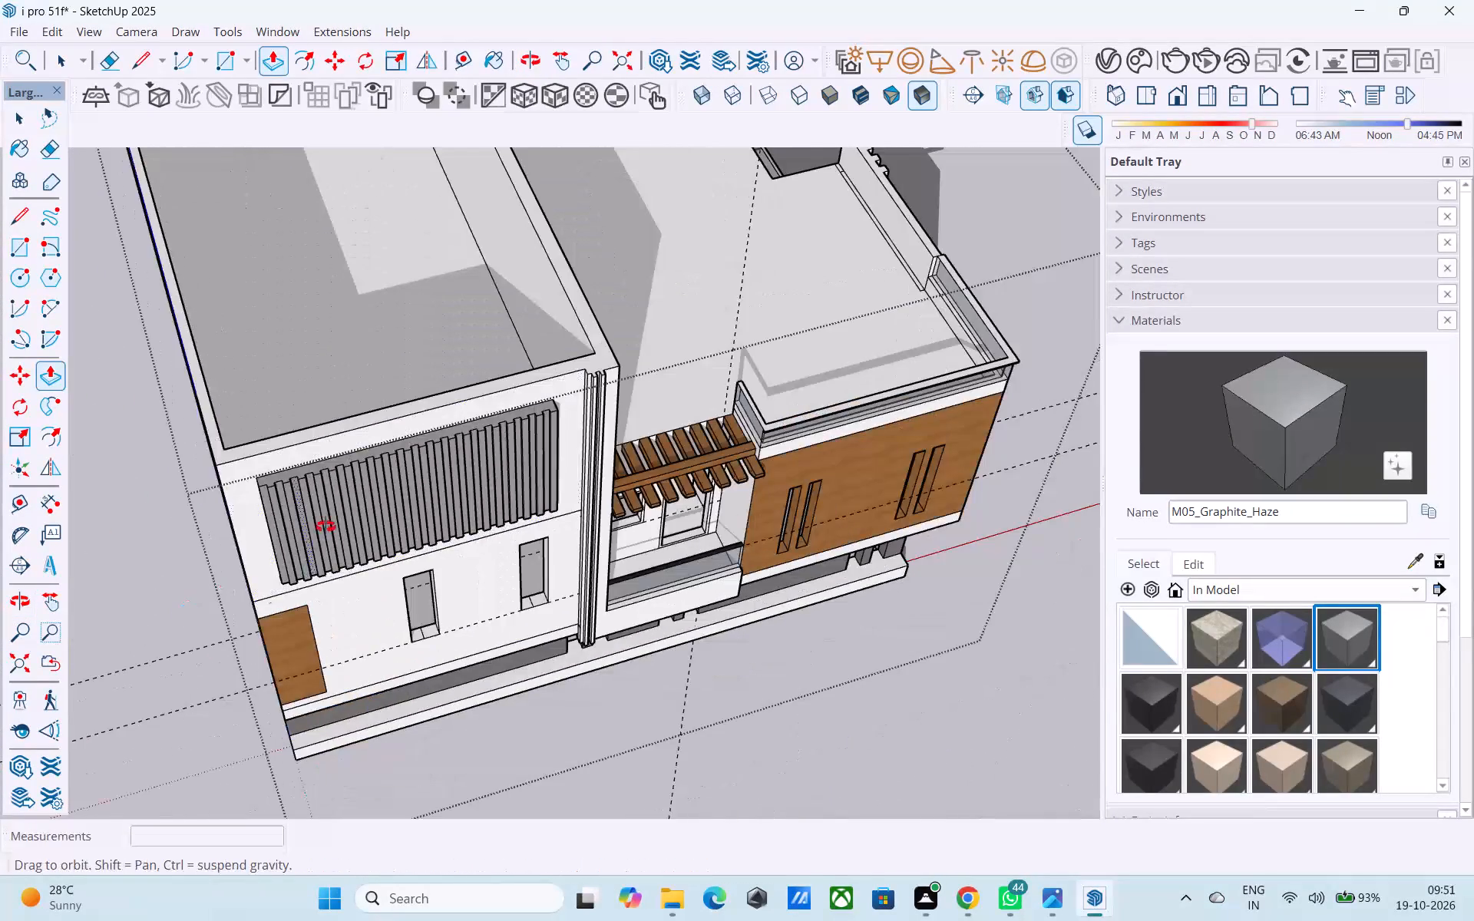
middle_drag(326, 527, 426, 576)
scroll(523, 437, up, 3)
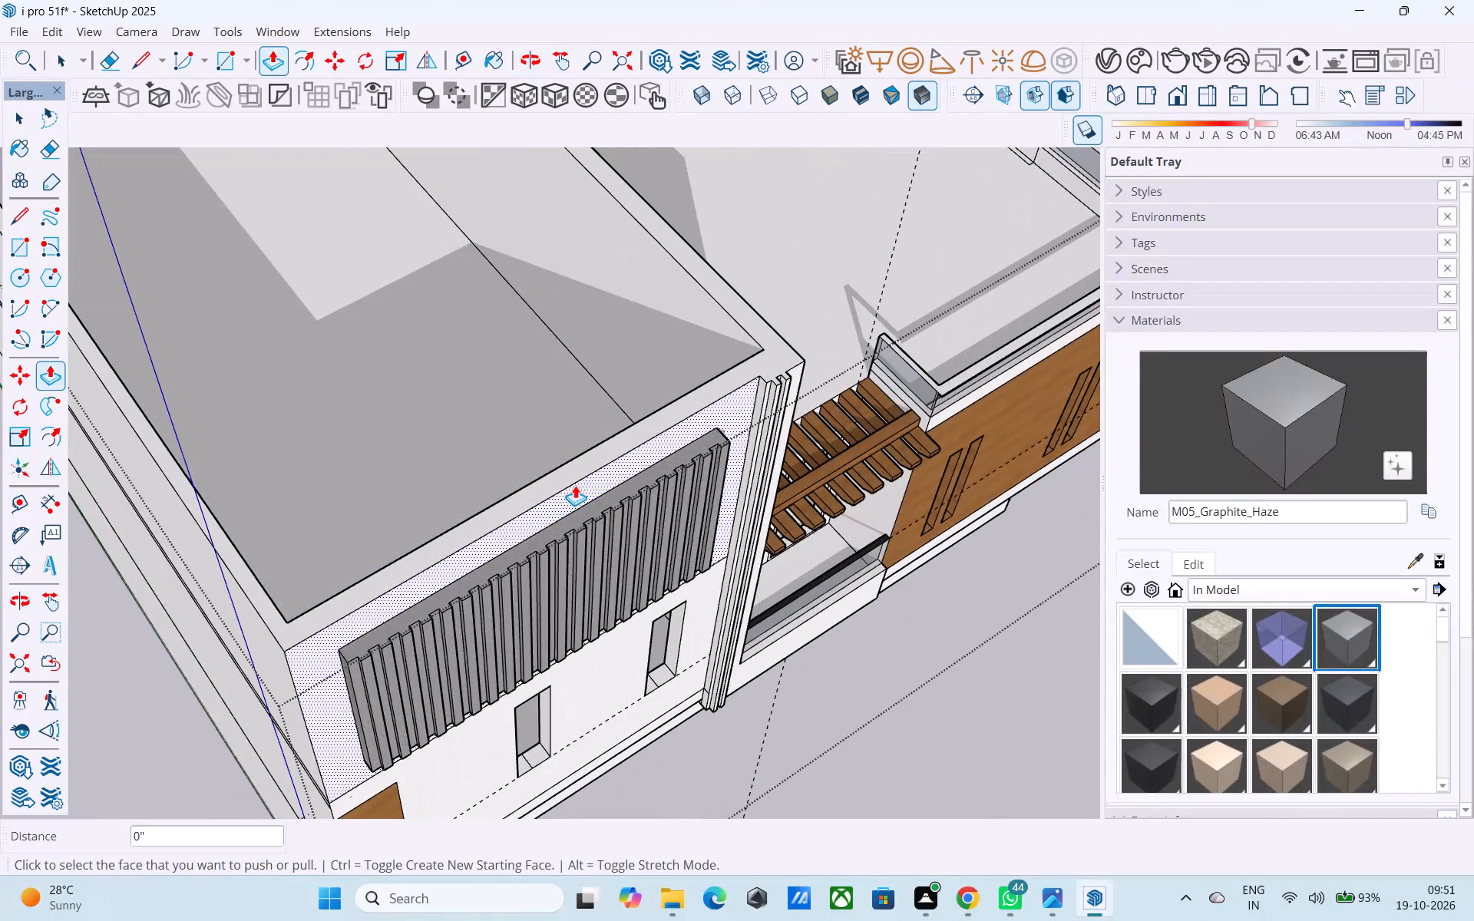
key(space)
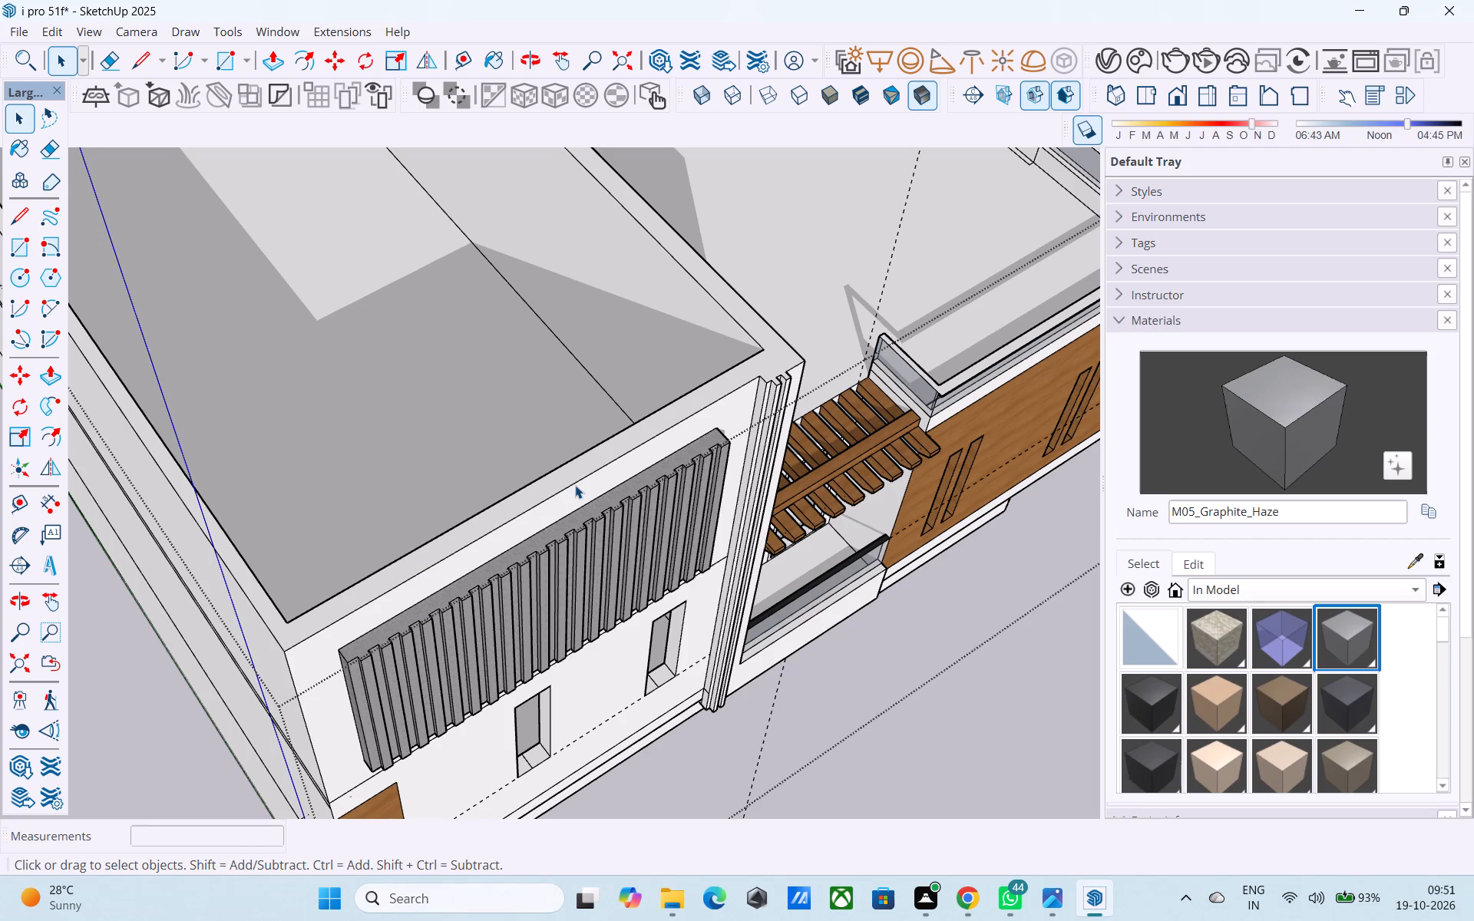
scroll(531, 523, down, 1)
middle_drag(529, 523, 510, 513)
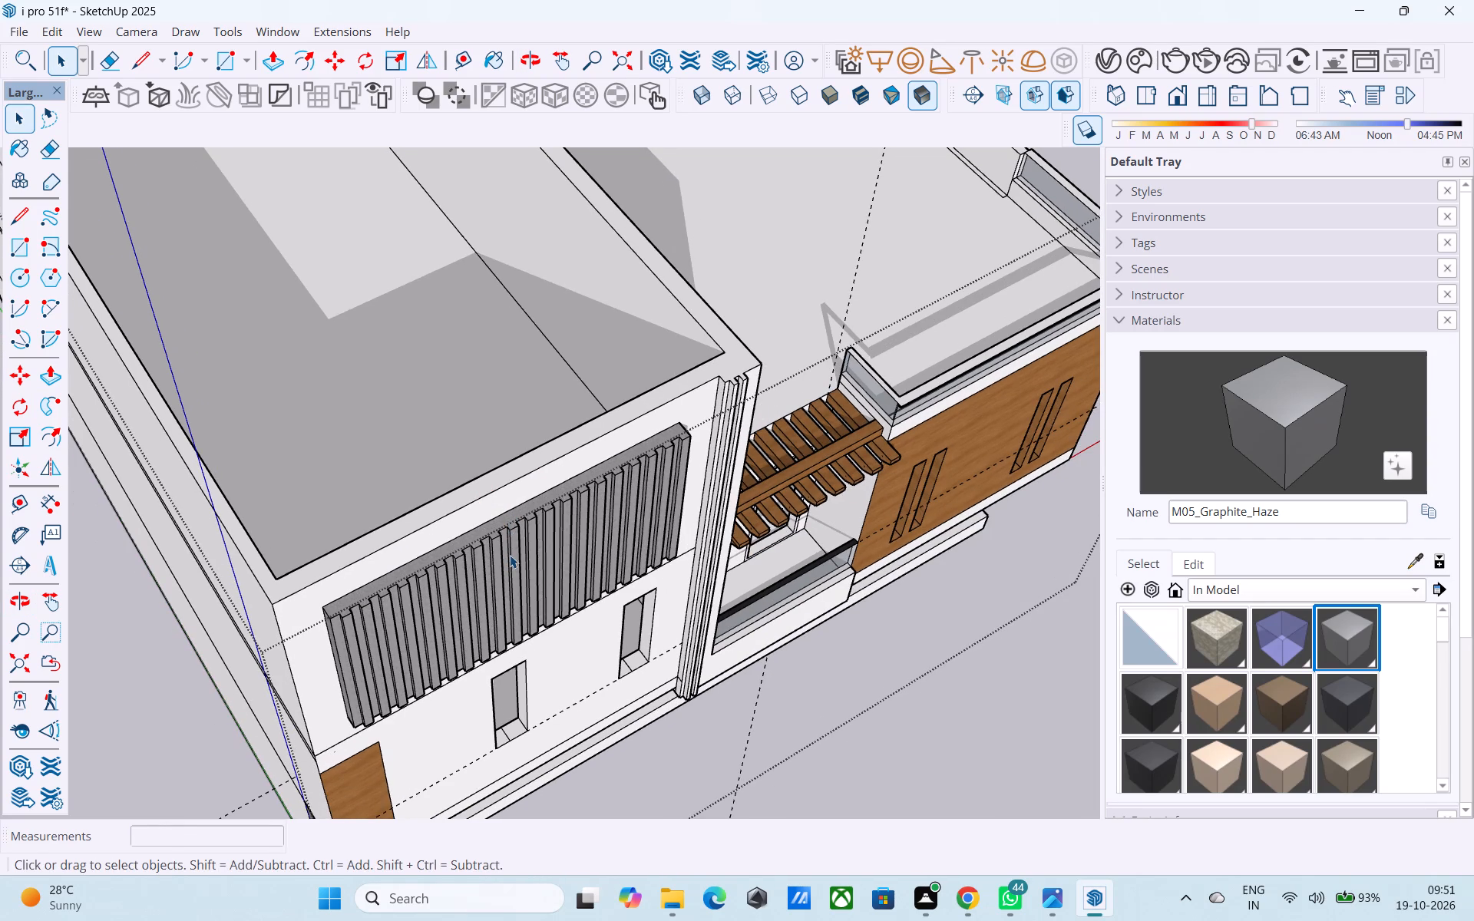
middle_drag(501, 553, 490, 541)
scroll(497, 491, up, 2)
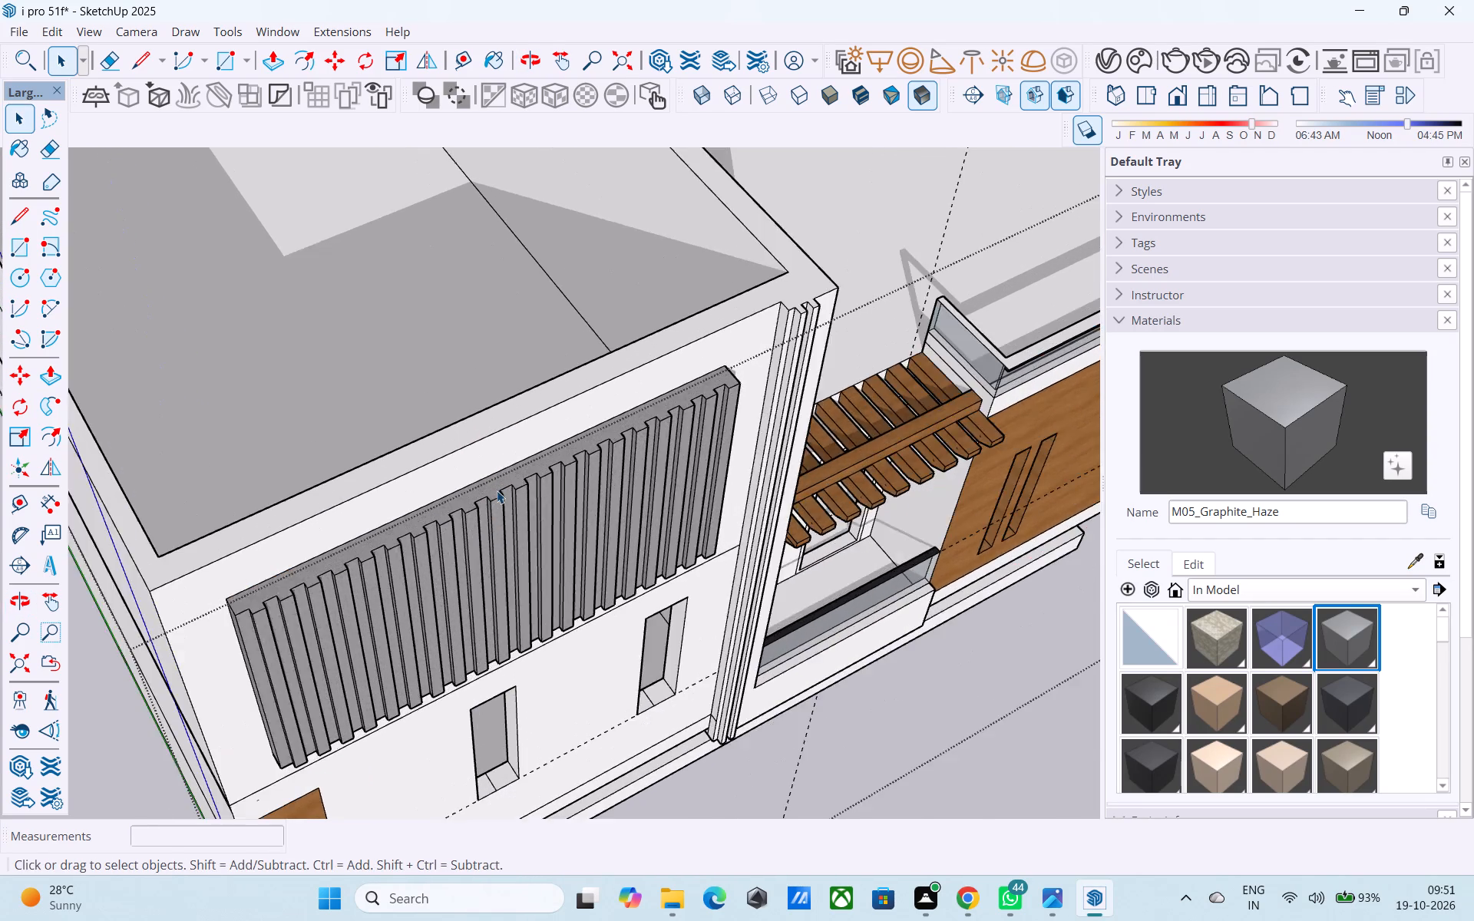
scroll(497, 490, up, 4)
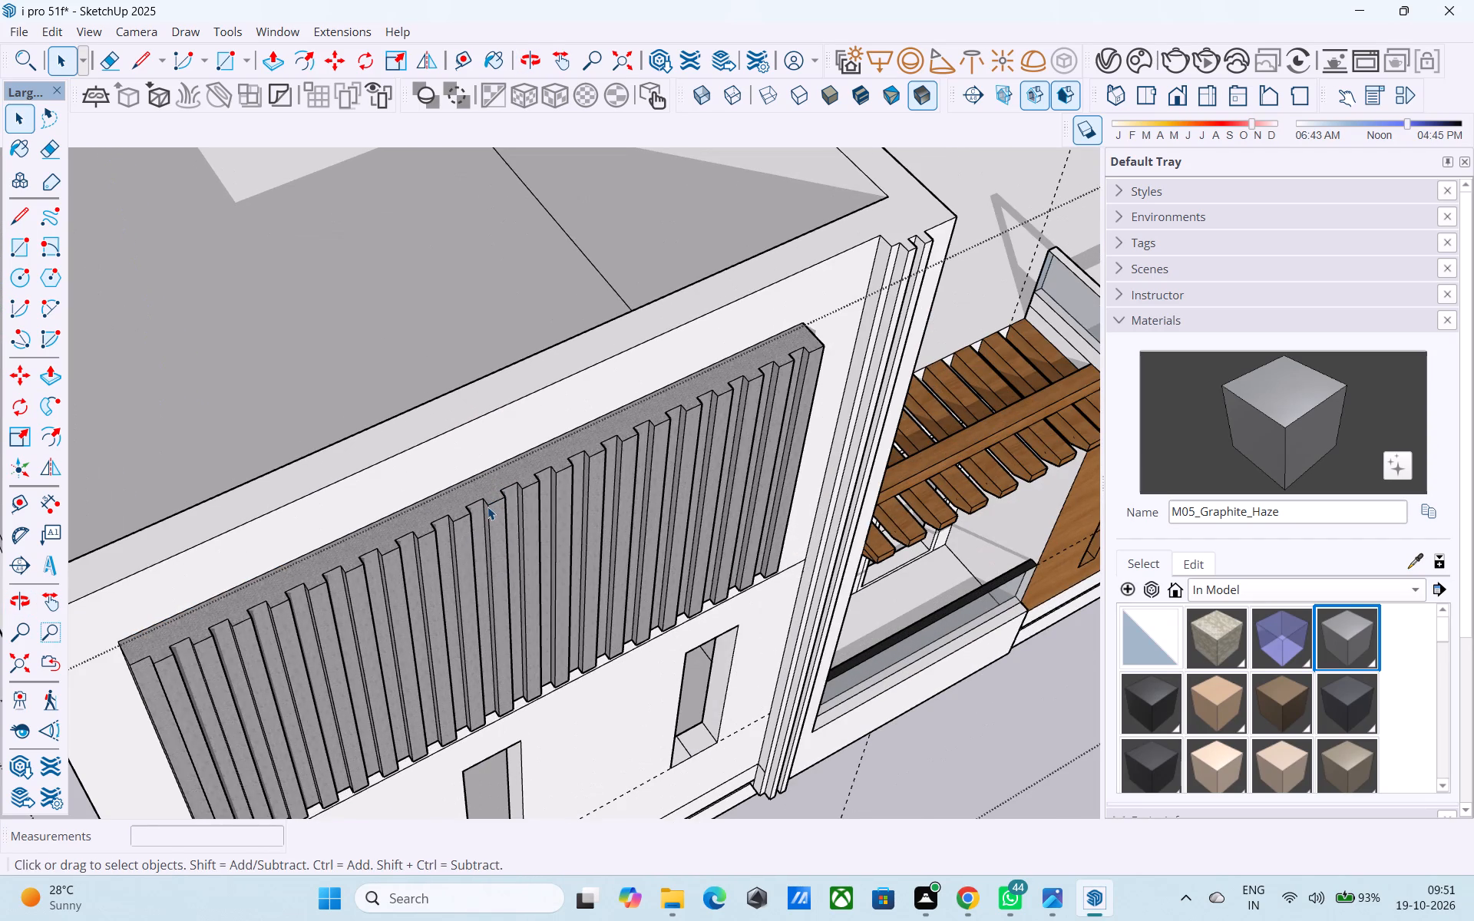
middle_drag(487, 518, 394, 393)
scroll(403, 383, down, 7)
middle_drag(491, 462, 455, 452)
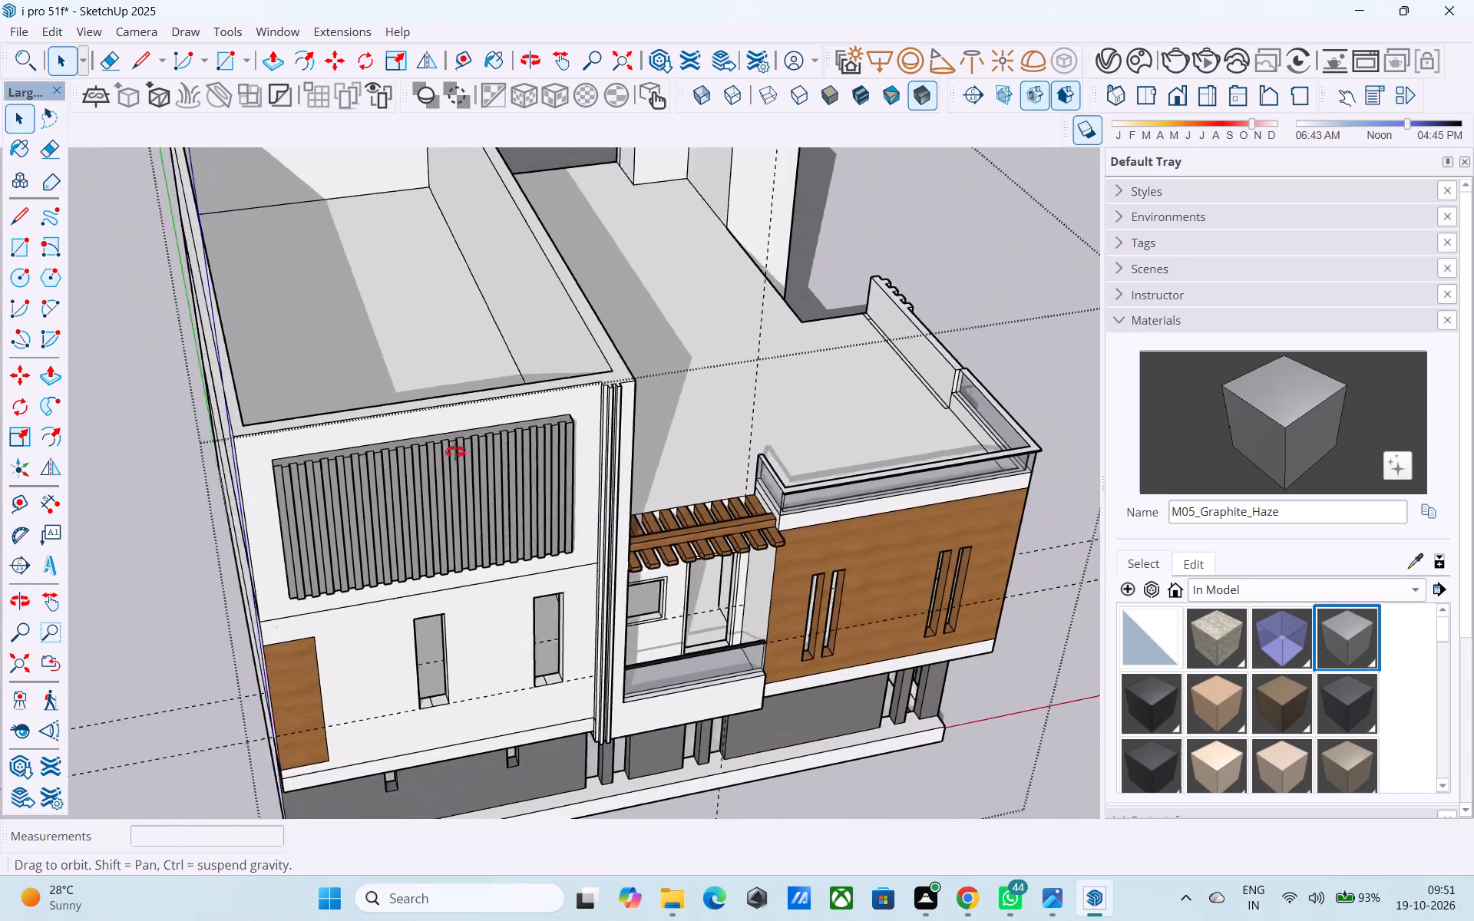
middle_drag(455, 452, 396, 401)
scroll(411, 414, down, 2)
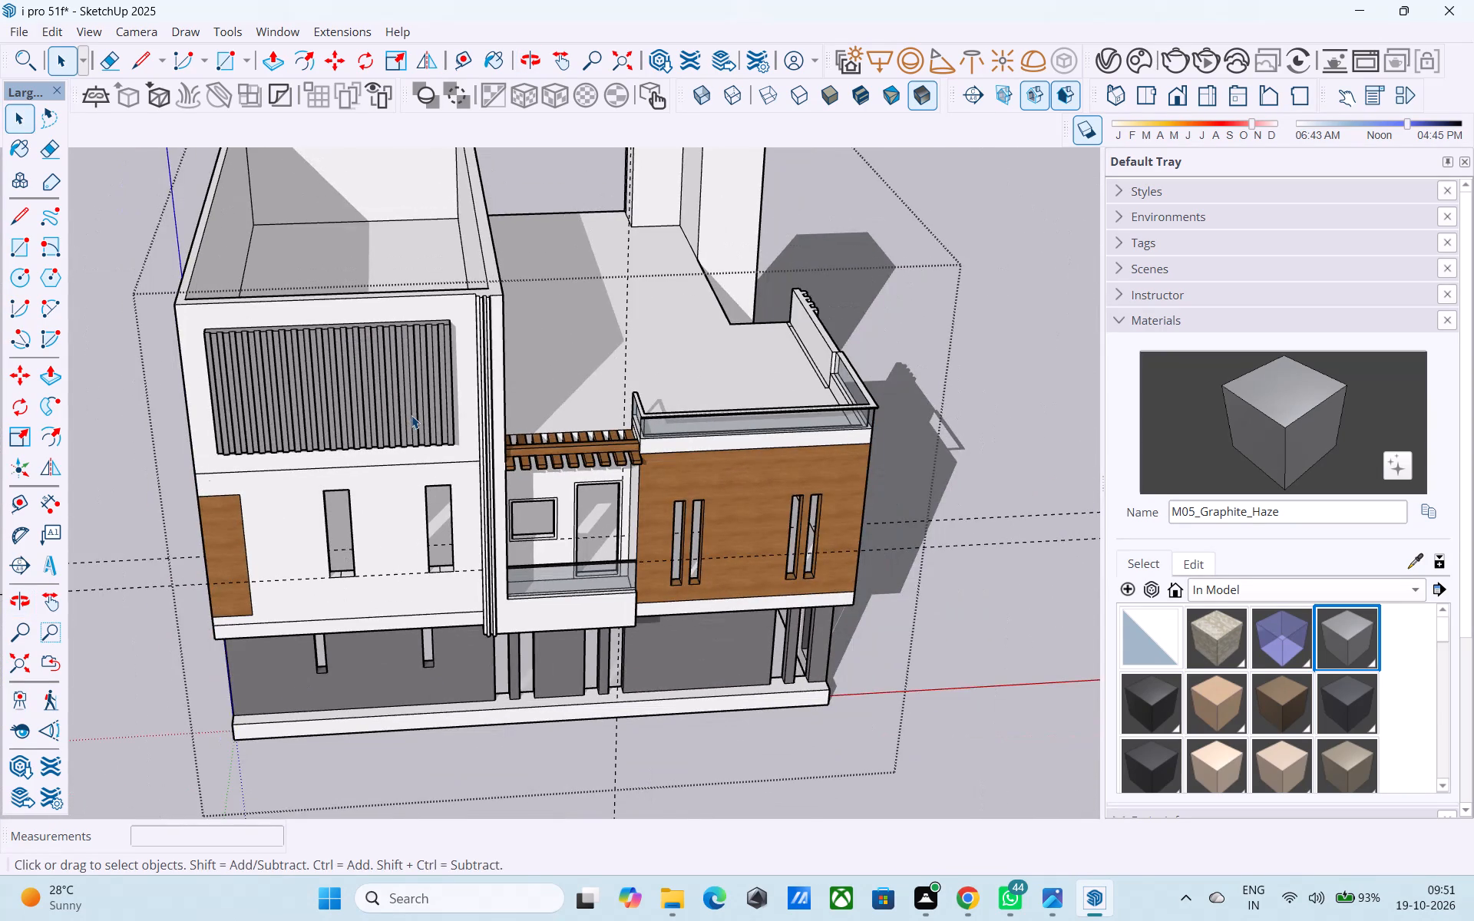
scroll(441, 456, down, 4)
middle_drag(442, 458, 381, 500)
scroll(415, 507, down, 3)
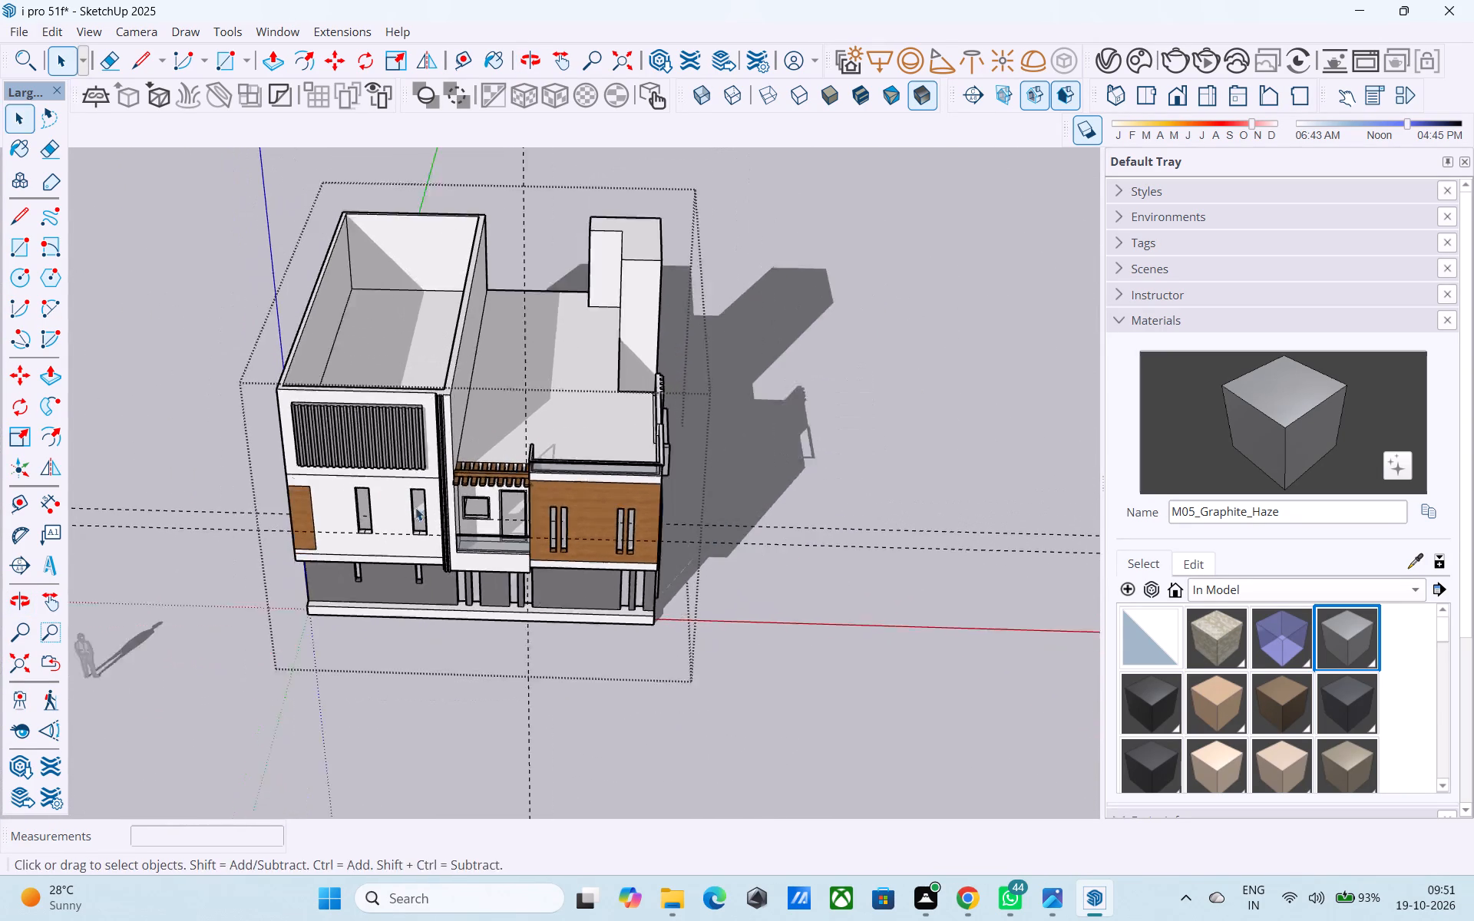
middle_drag(415, 507, 286, 285)
scroll(284, 282, up, 8)
middle_drag(292, 279, 208, 258)
scroll(220, 259, down, 4)
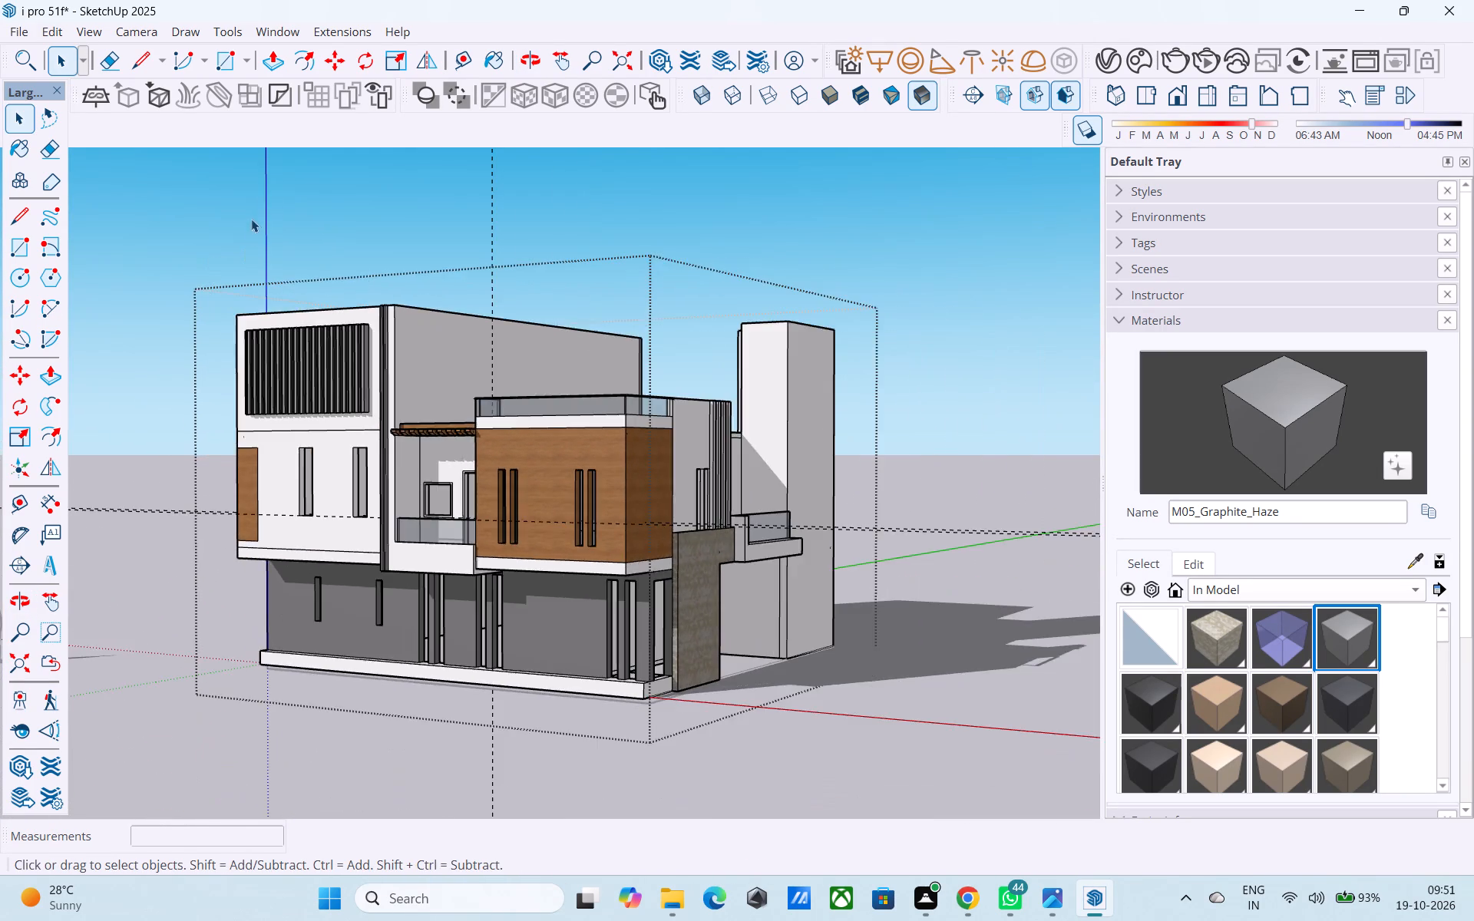
scroll(251, 218, up, 6)
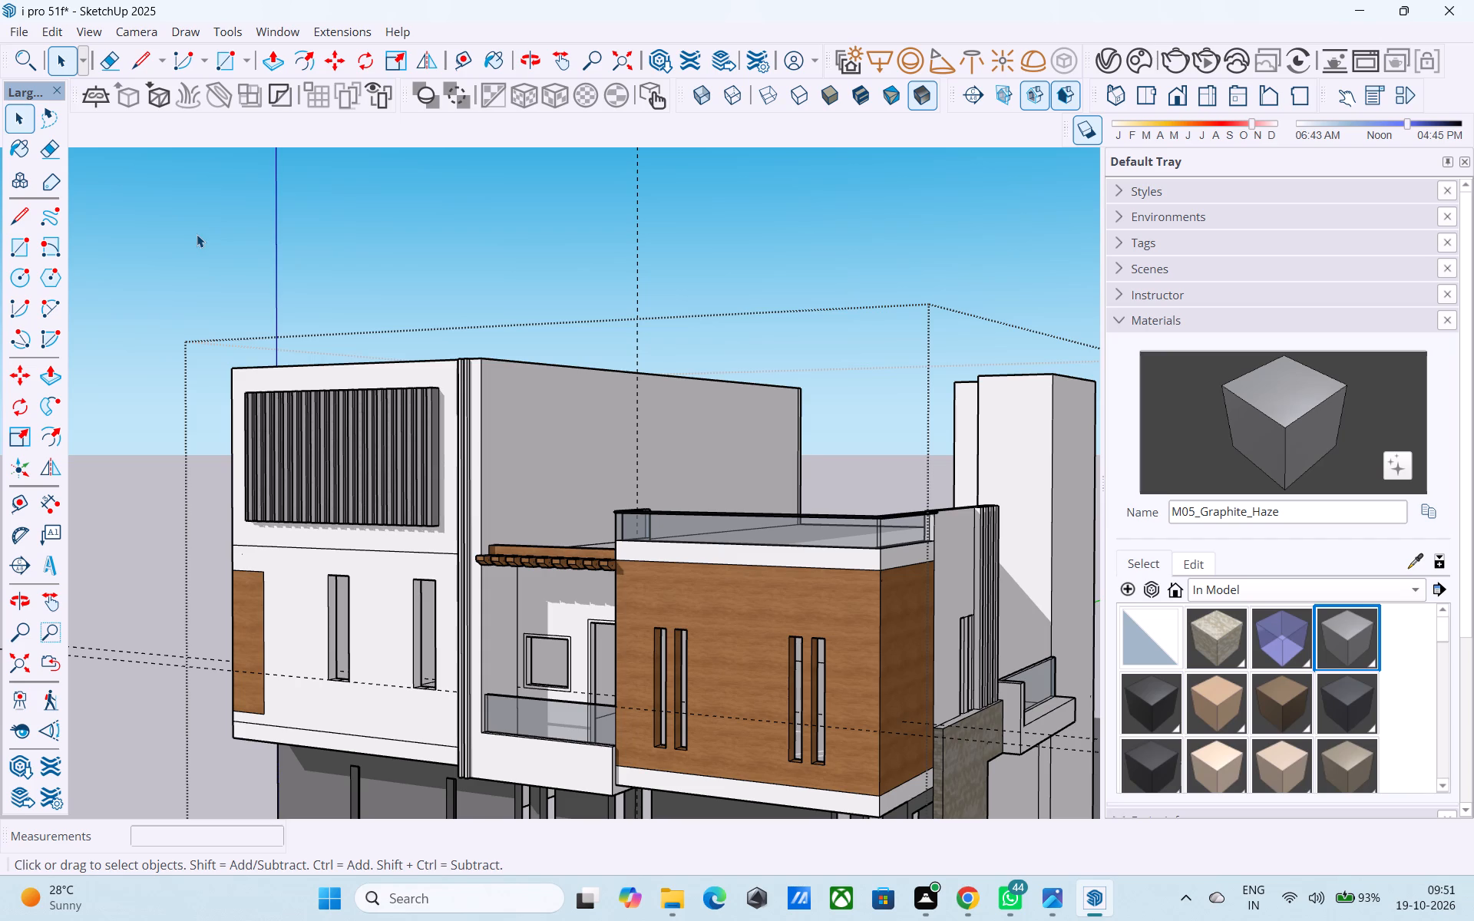
scroll(195, 236, down, 3)
middle_drag(192, 236, 170, 236)
scroll(197, 243, down, 3)
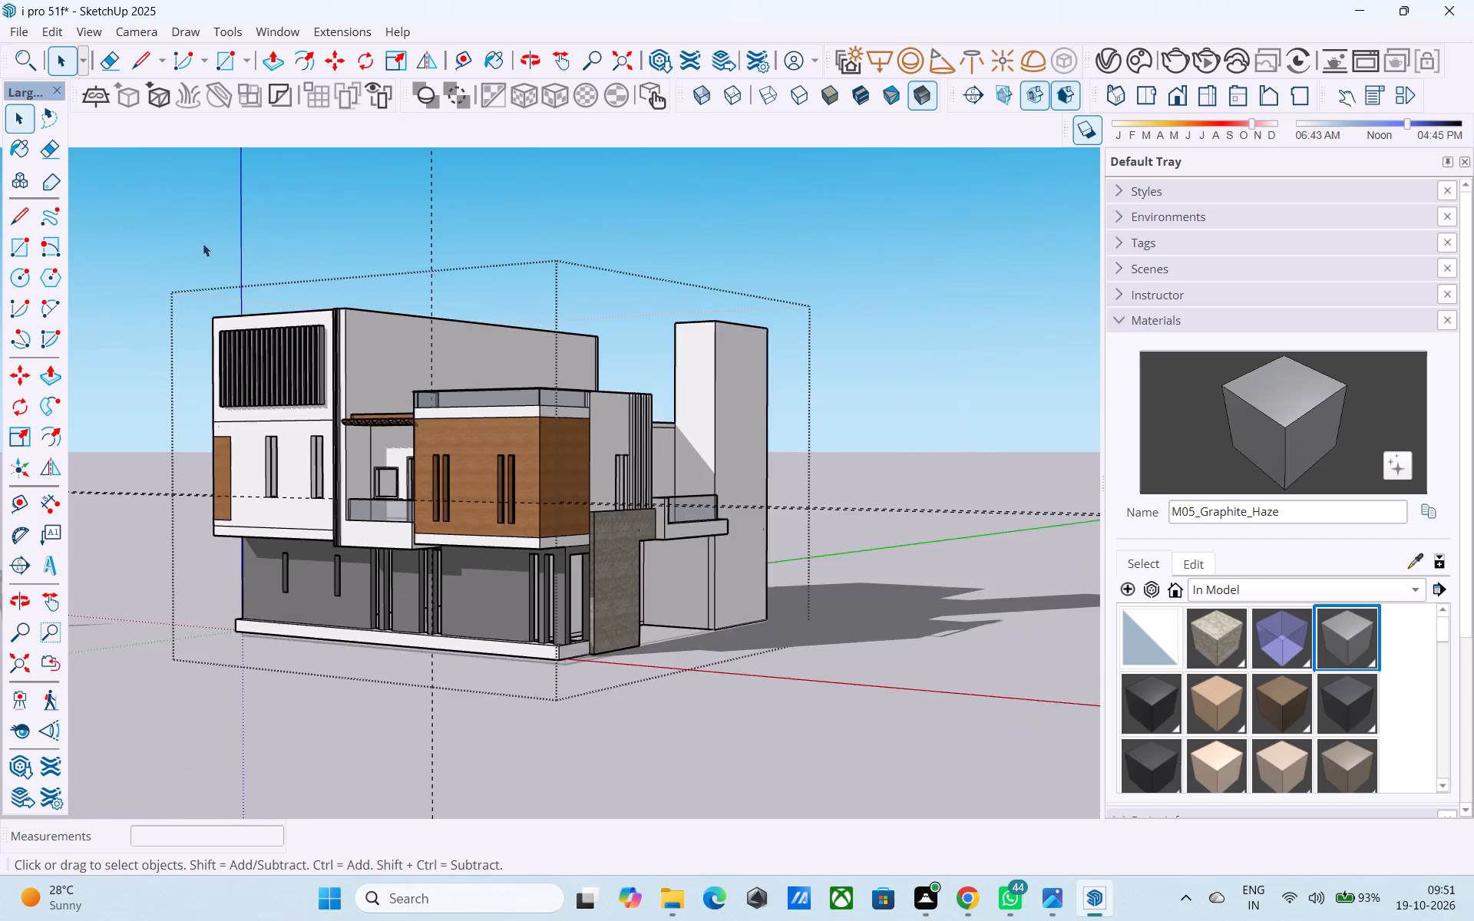
scroll(203, 243, down, 4)
Close the house group and save the model.
click(655, 267)
middle_drag(484, 227, 497, 256)
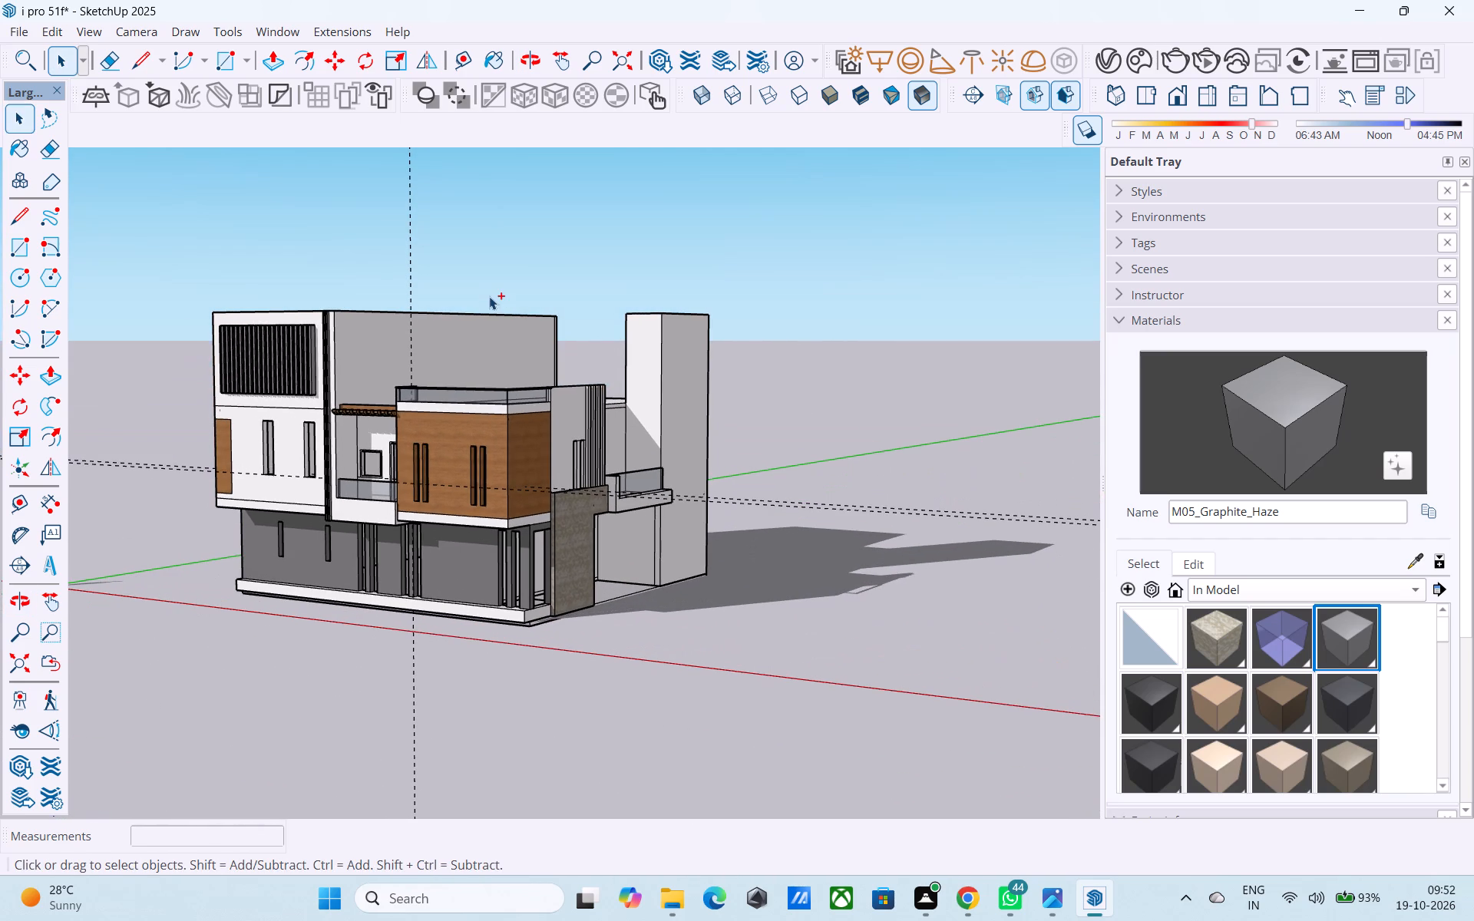
key(ctrl+s)
Examine the house's front and side elevations, checking the fluted panel, slit windows and timber-clad block.
middle_drag(489, 295, 550, 332)
scroll(509, 353, up, 3)
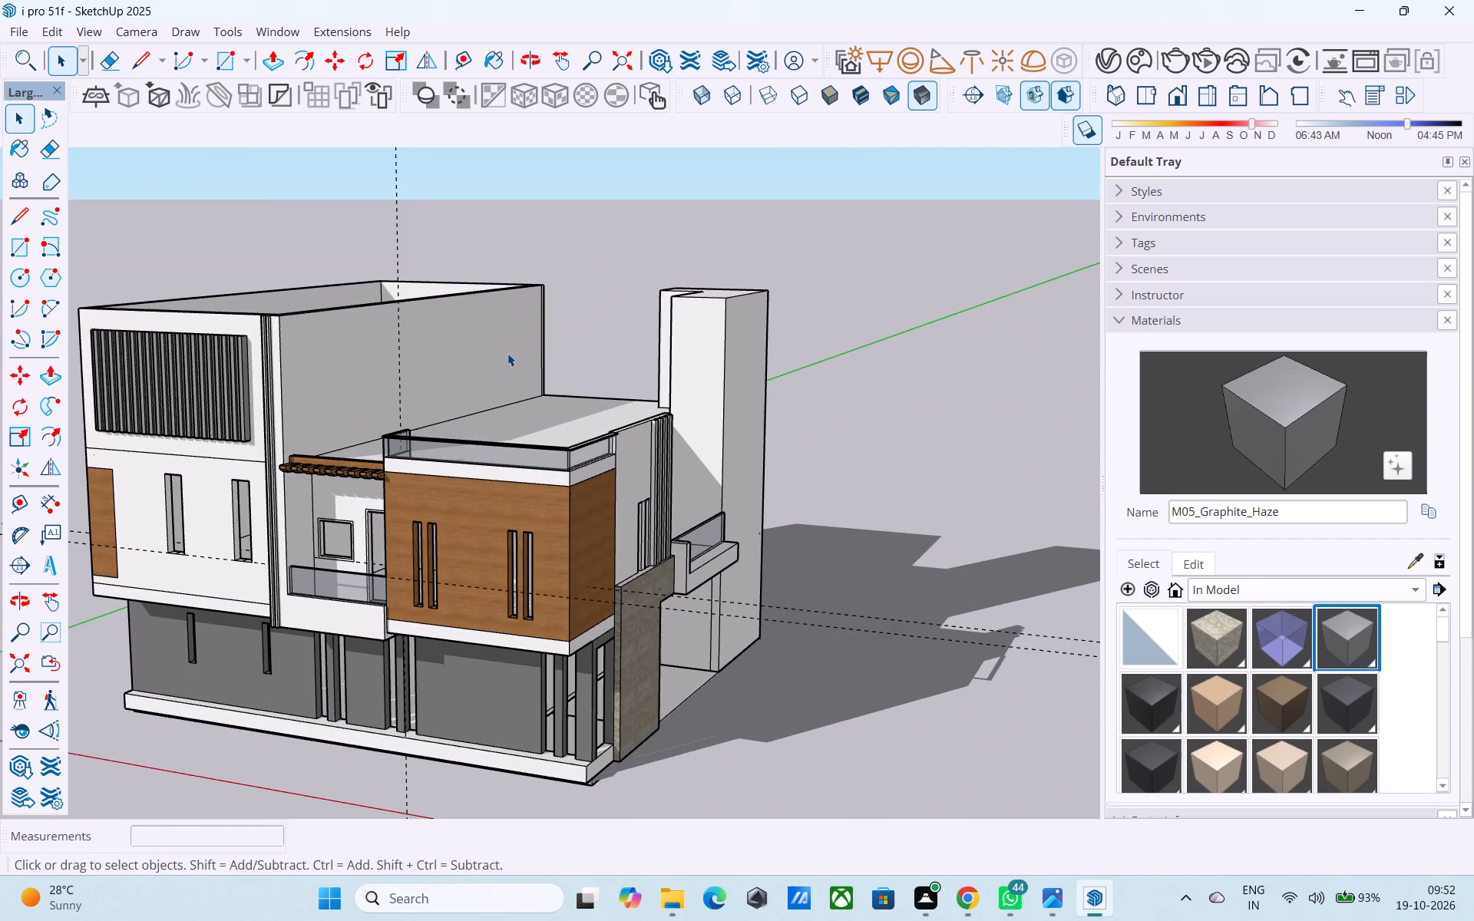
scroll(809, 341, down, 2)
scroll(413, 378, up, 3)
middle_drag(411, 378, 376, 357)
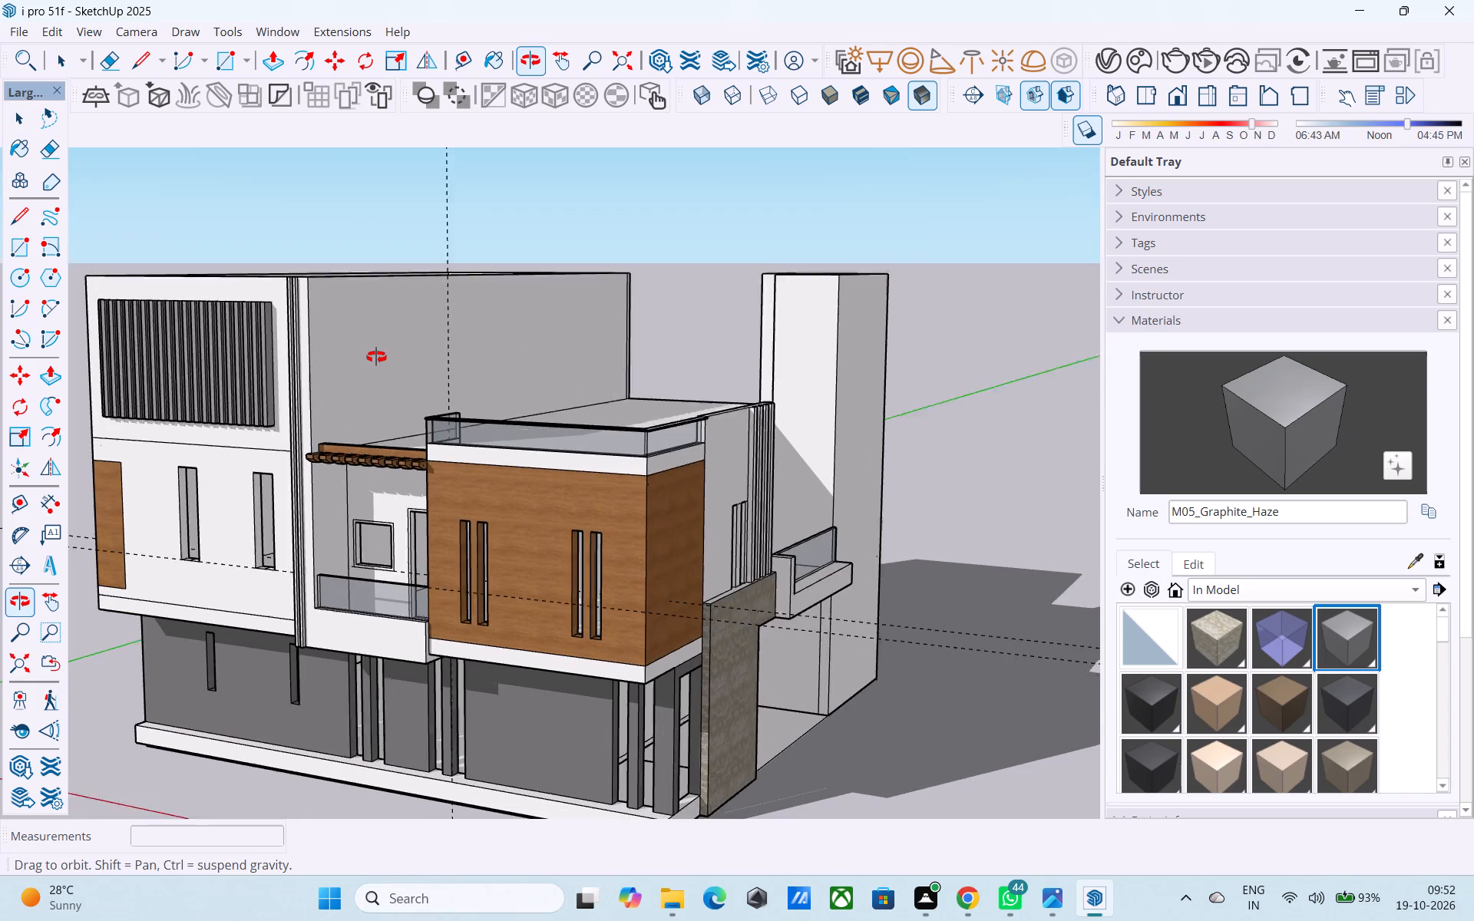
middle_drag(376, 357, 392, 333)
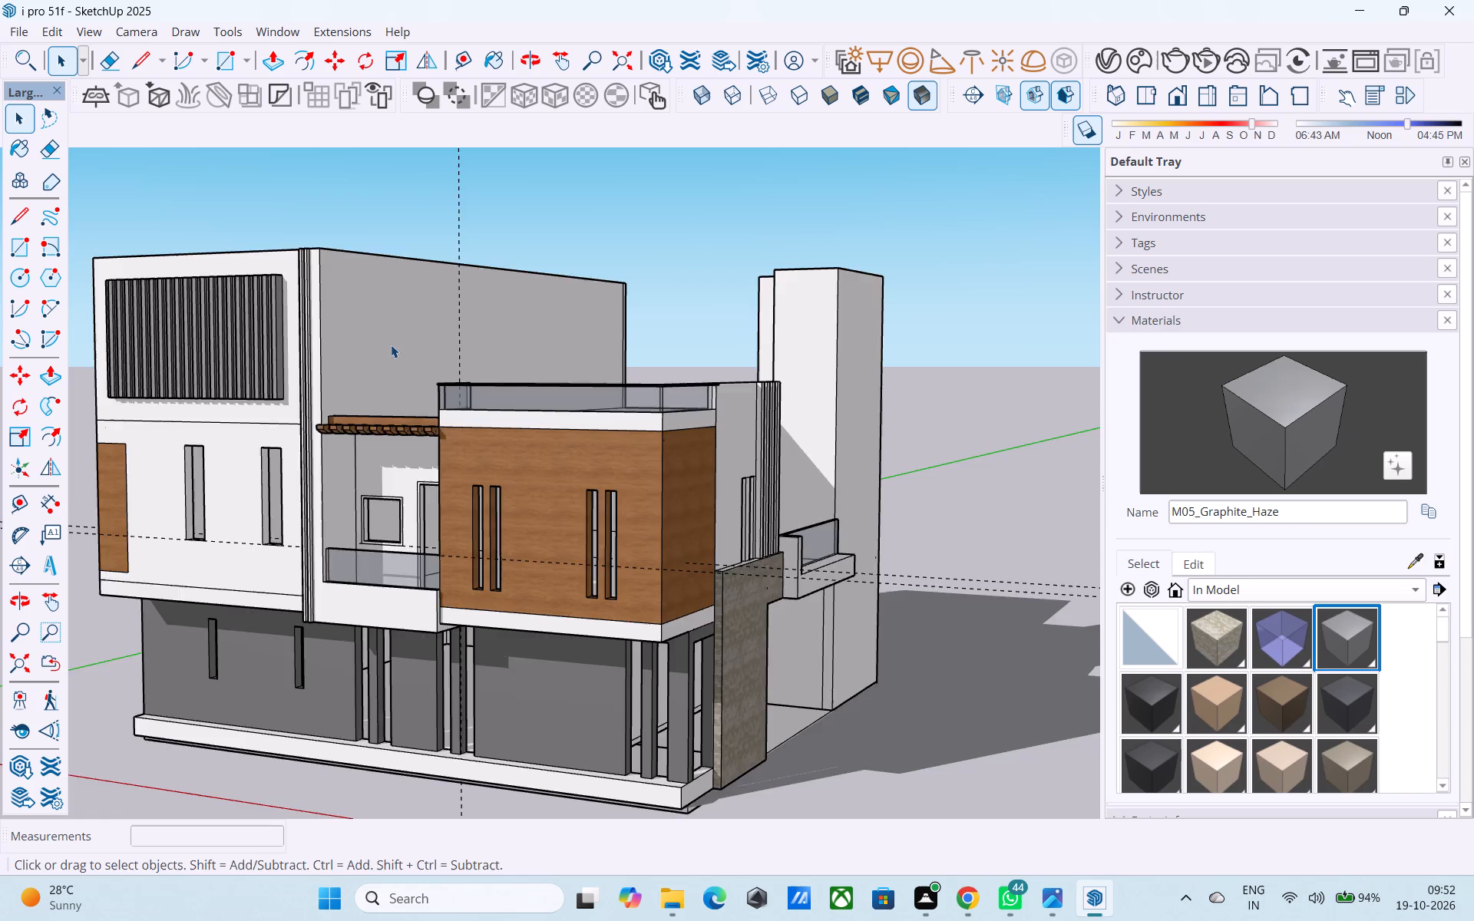
scroll(391, 345, down, 4)
middle_drag(391, 345, 363, 355)
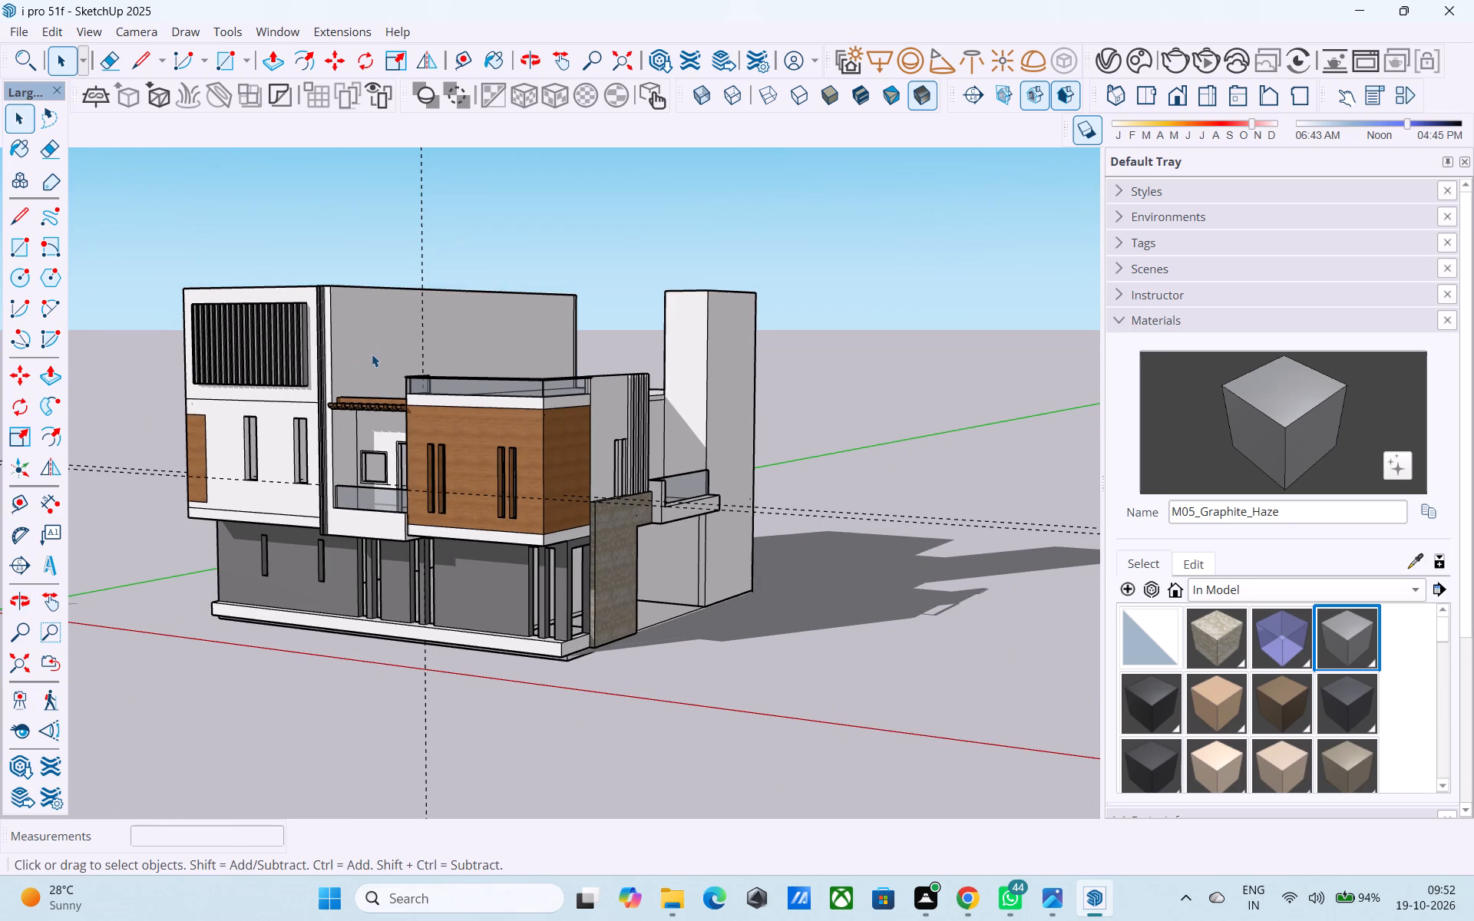
scroll(369, 353, up, 4)
scroll(369, 353, down, 2)
middle_drag(369, 353, 578, 431)
scroll(369, 353, down, 2)
middle_drag(578, 434, 610, 423)
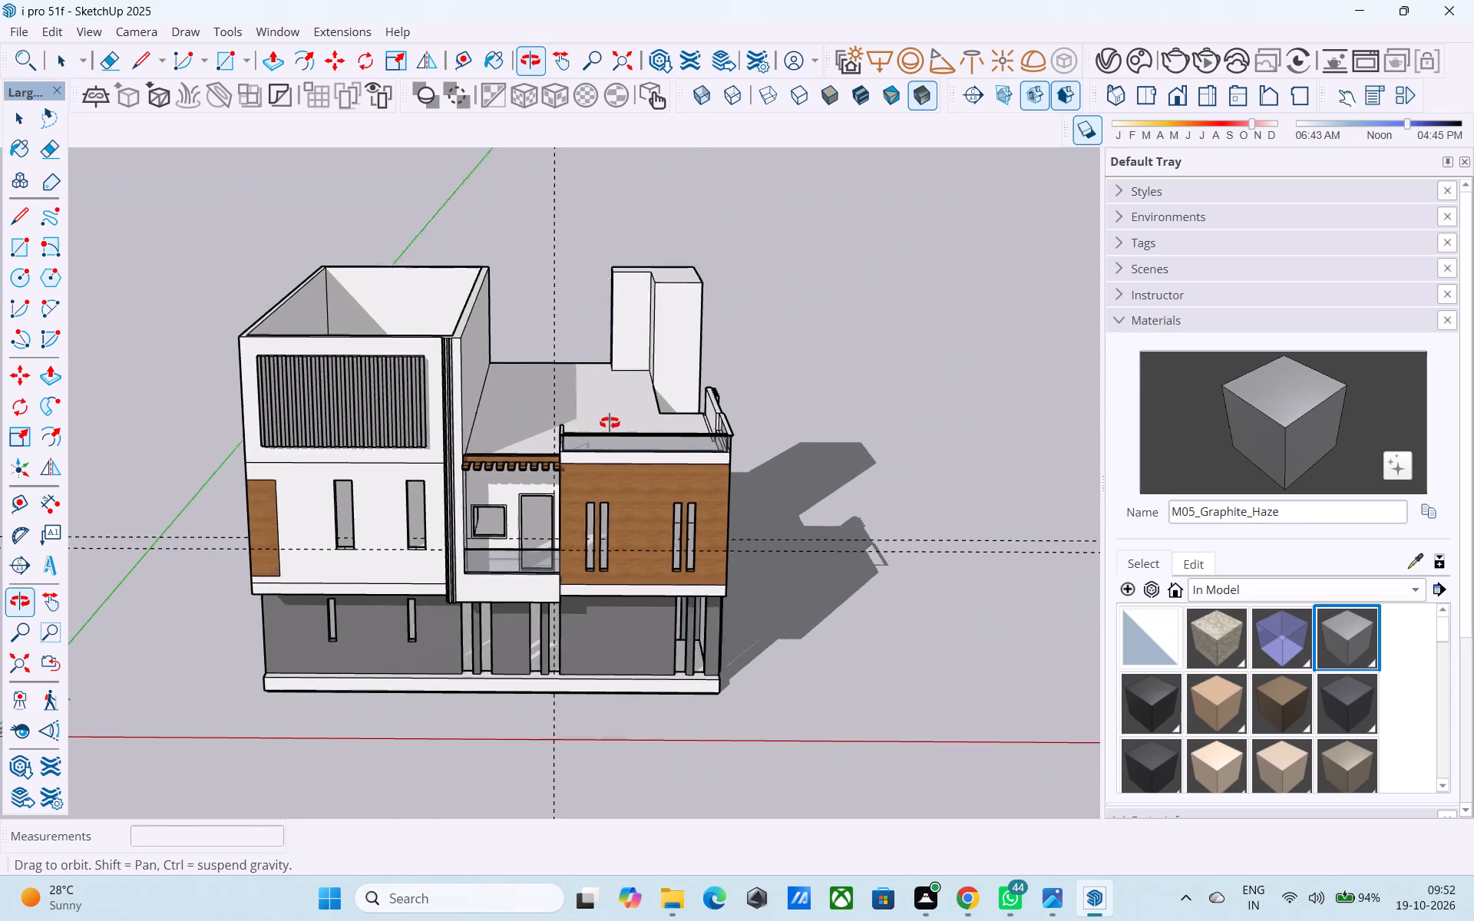
middle_drag(610, 423, 619, 420)
scroll(619, 421, up, 4)
middle_drag(609, 418, 500, 369)
scroll(822, 387, down, 5)
middle_drag(855, 394, 829, 397)
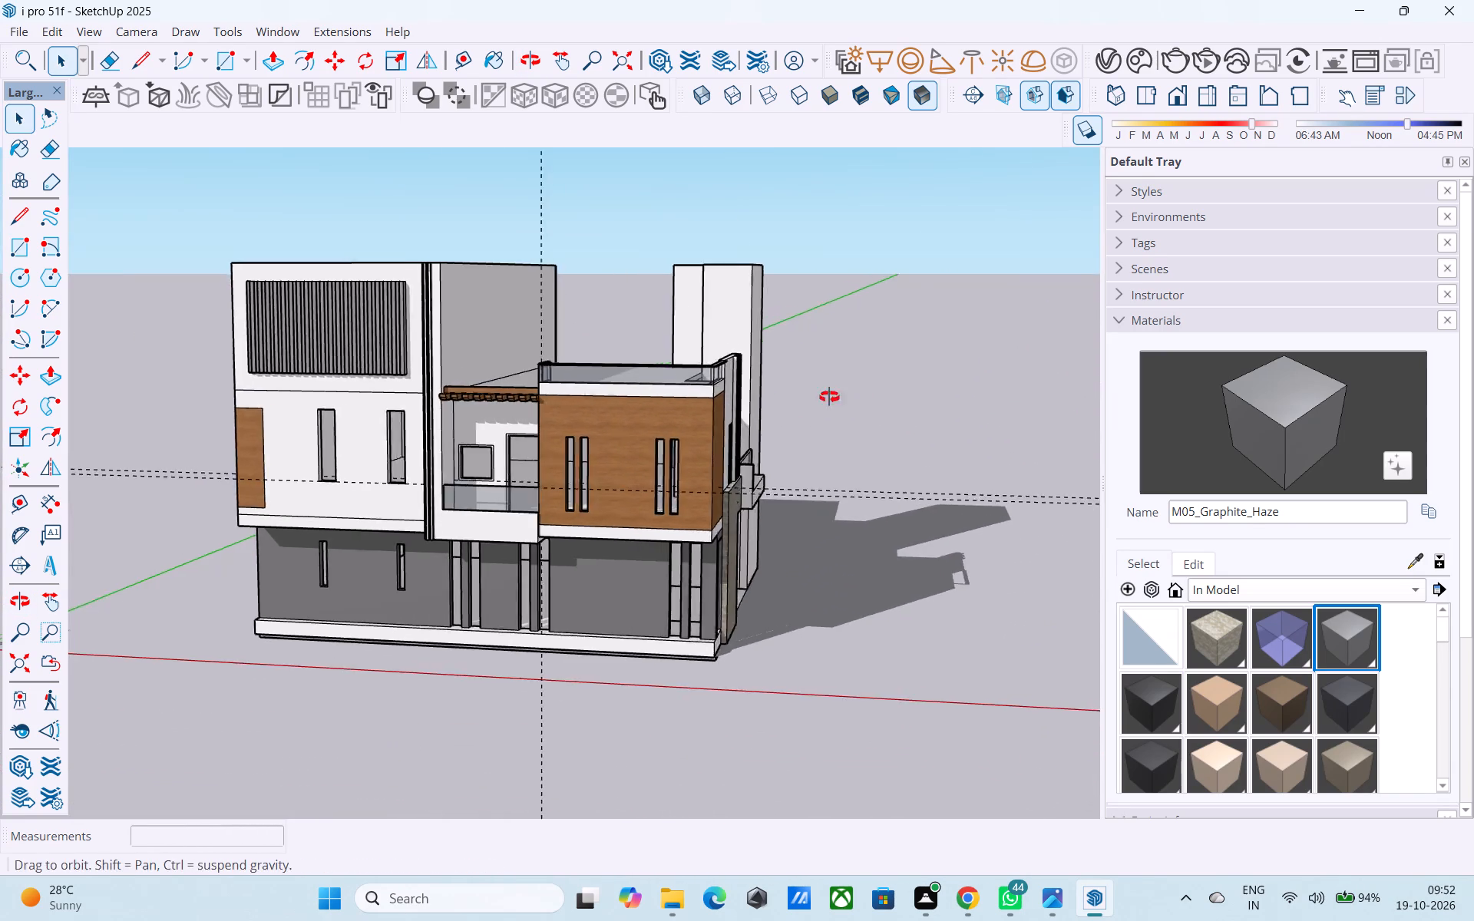
middle_drag(829, 397, 717, 427)
scroll(317, 314, up, 4)
scroll(230, 341, up, 10)
middle_drag(226, 341, 324, 347)
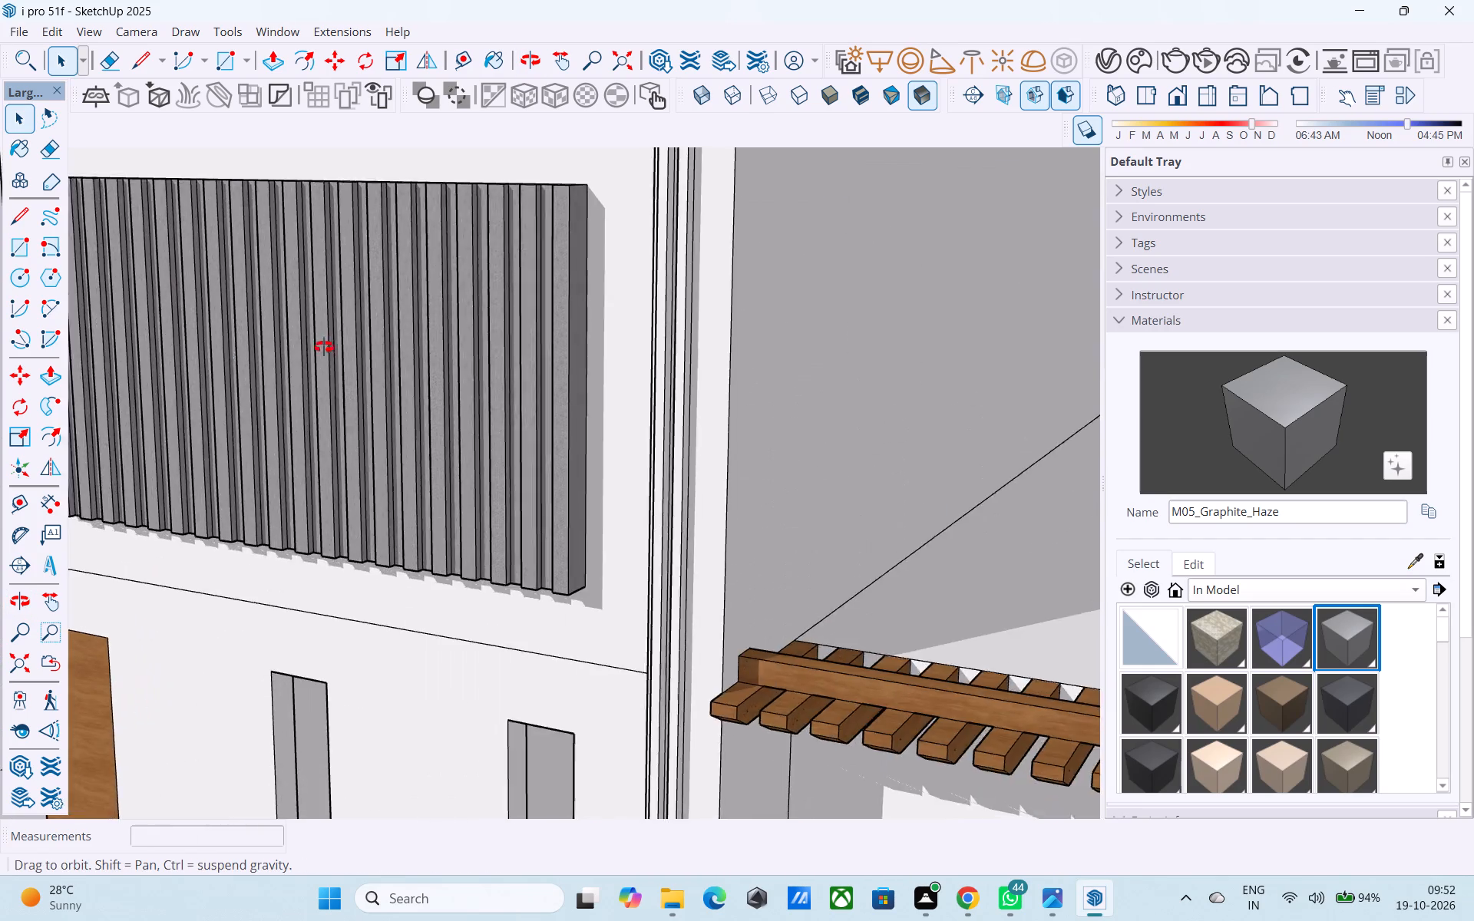
middle_drag(324, 347, 954, 328)
scroll(972, 320, down, 8)
middle_drag(935, 350, 610, 358)
scroll(1000, 333, down, 3)
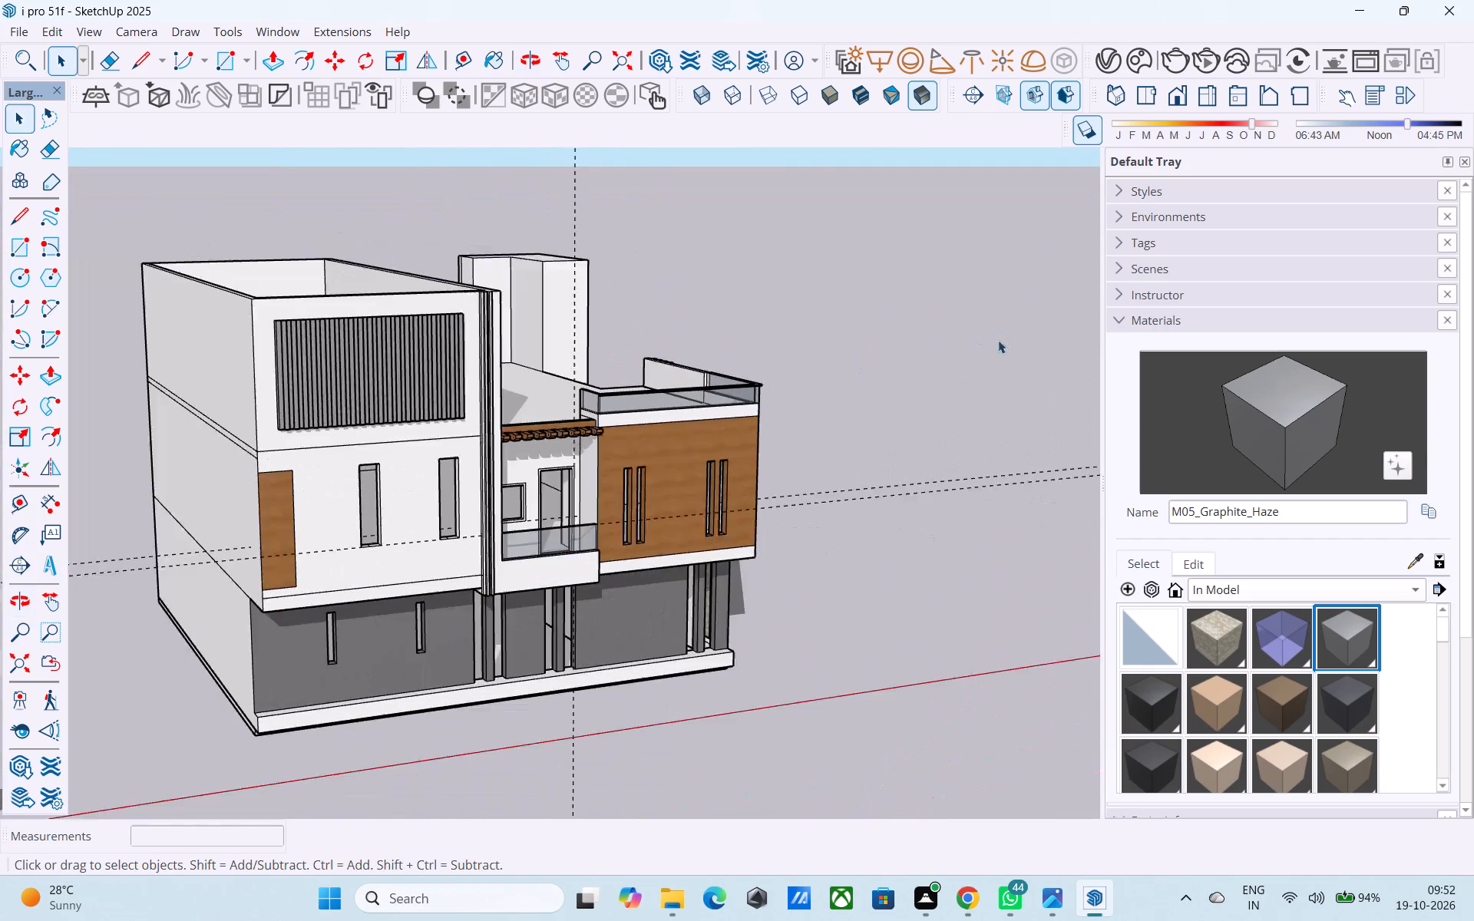
scroll(998, 340, down, 2)
middle_drag(641, 449, 281, 406)
middle_drag(545, 455, 510, 457)
scroll(355, 465, up, 8)
scroll(346, 461, down, 4)
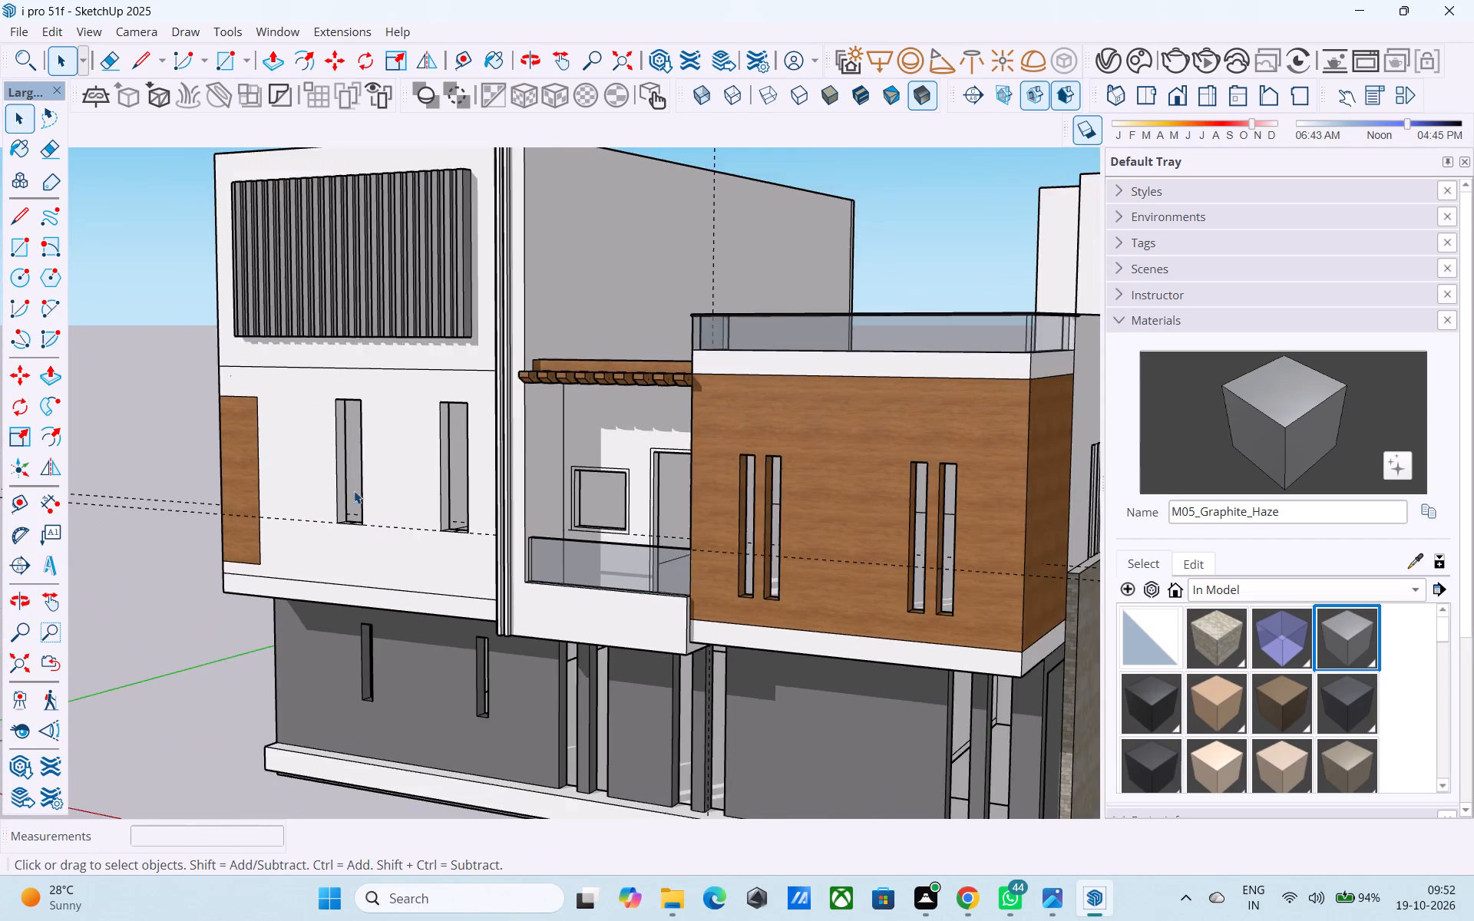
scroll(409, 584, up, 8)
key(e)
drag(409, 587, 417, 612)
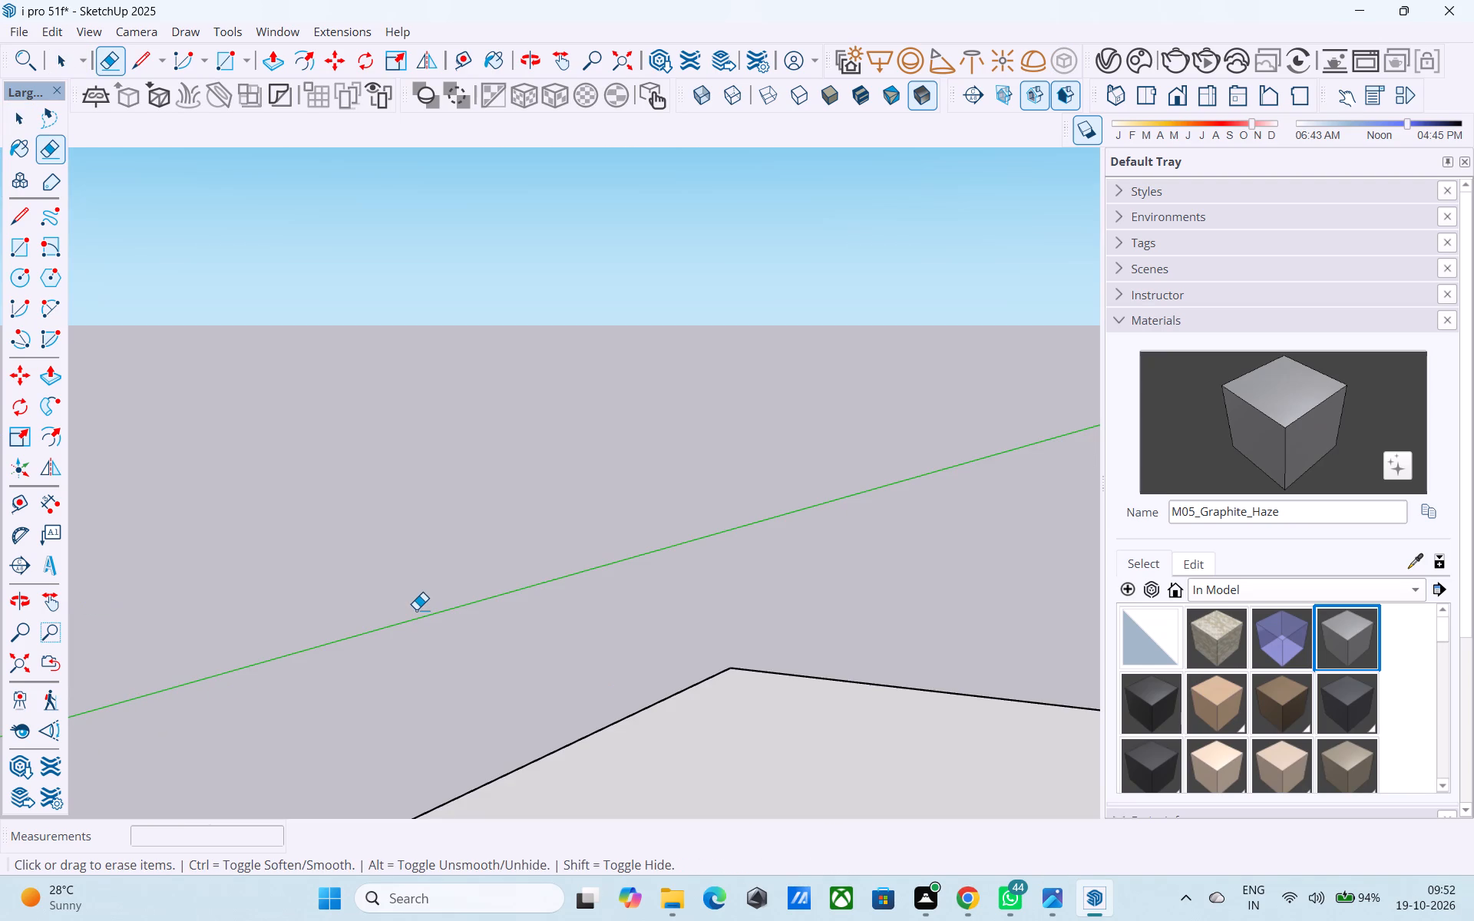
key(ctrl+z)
Open the house group and erase the horizontal line just above the bottom edge of the white first-floor wall beneath the slit windows.
key(space)
double_click(416, 608)
scroll(417, 607, up, 1)
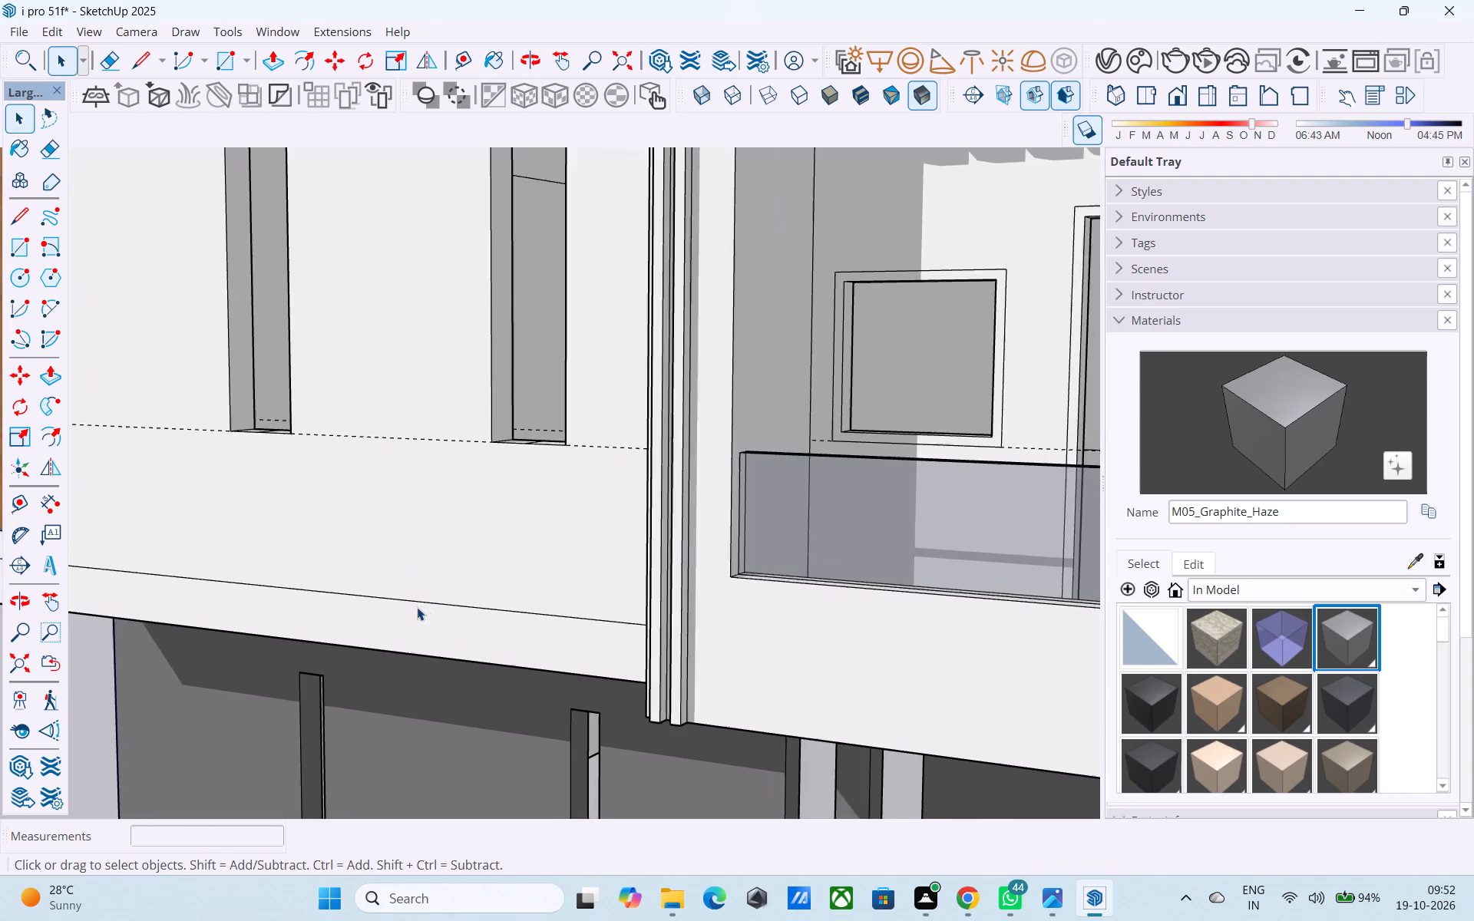
scroll(417, 607, up, 1)
key(e)
drag(418, 606, 422, 585)
key(space)
scroll(421, 585, down, 17)
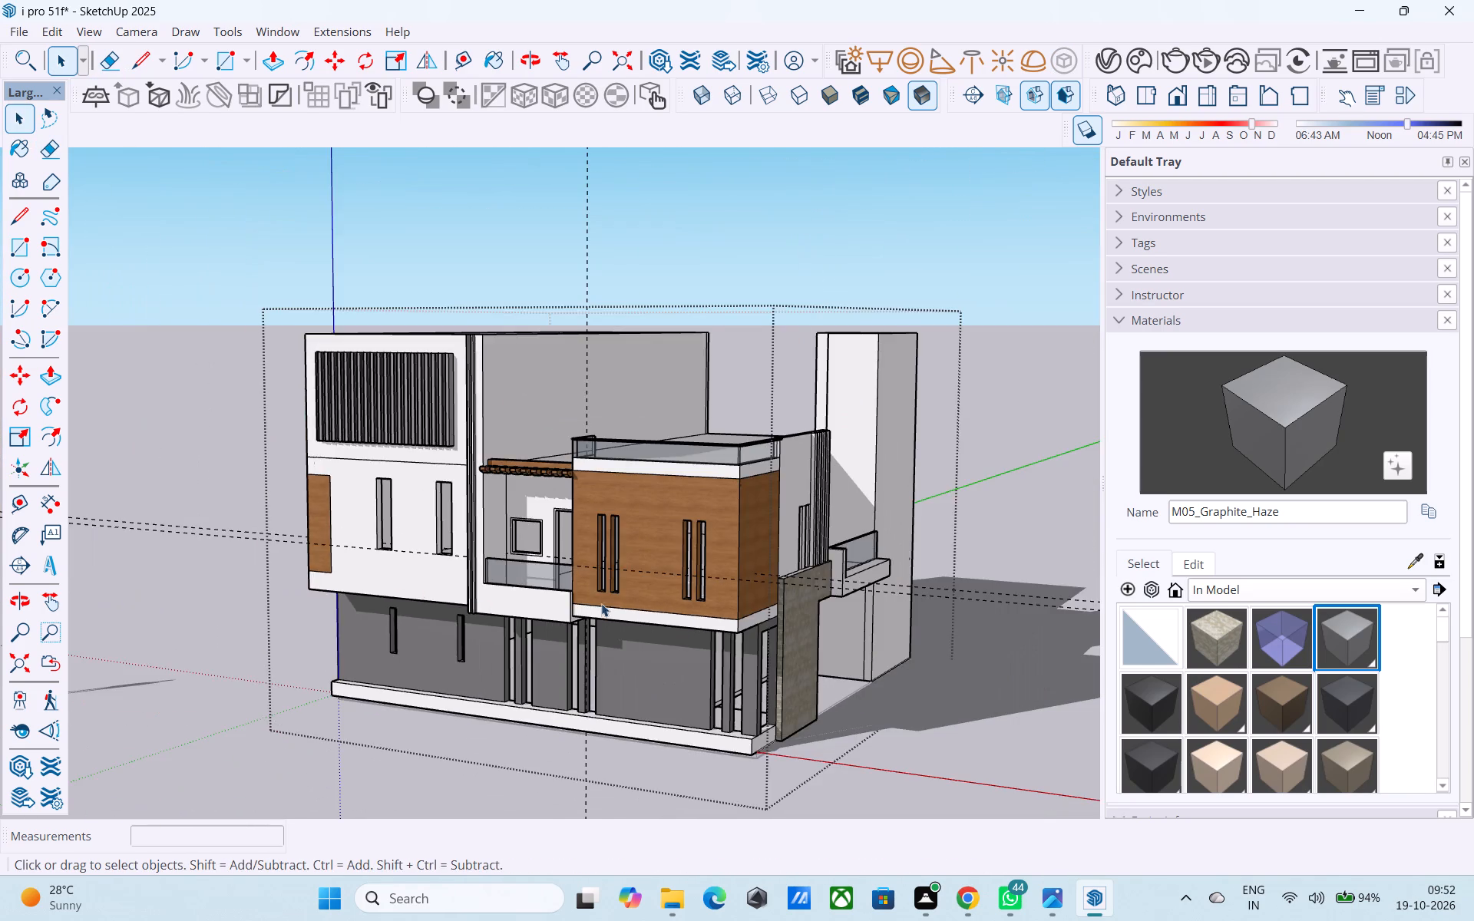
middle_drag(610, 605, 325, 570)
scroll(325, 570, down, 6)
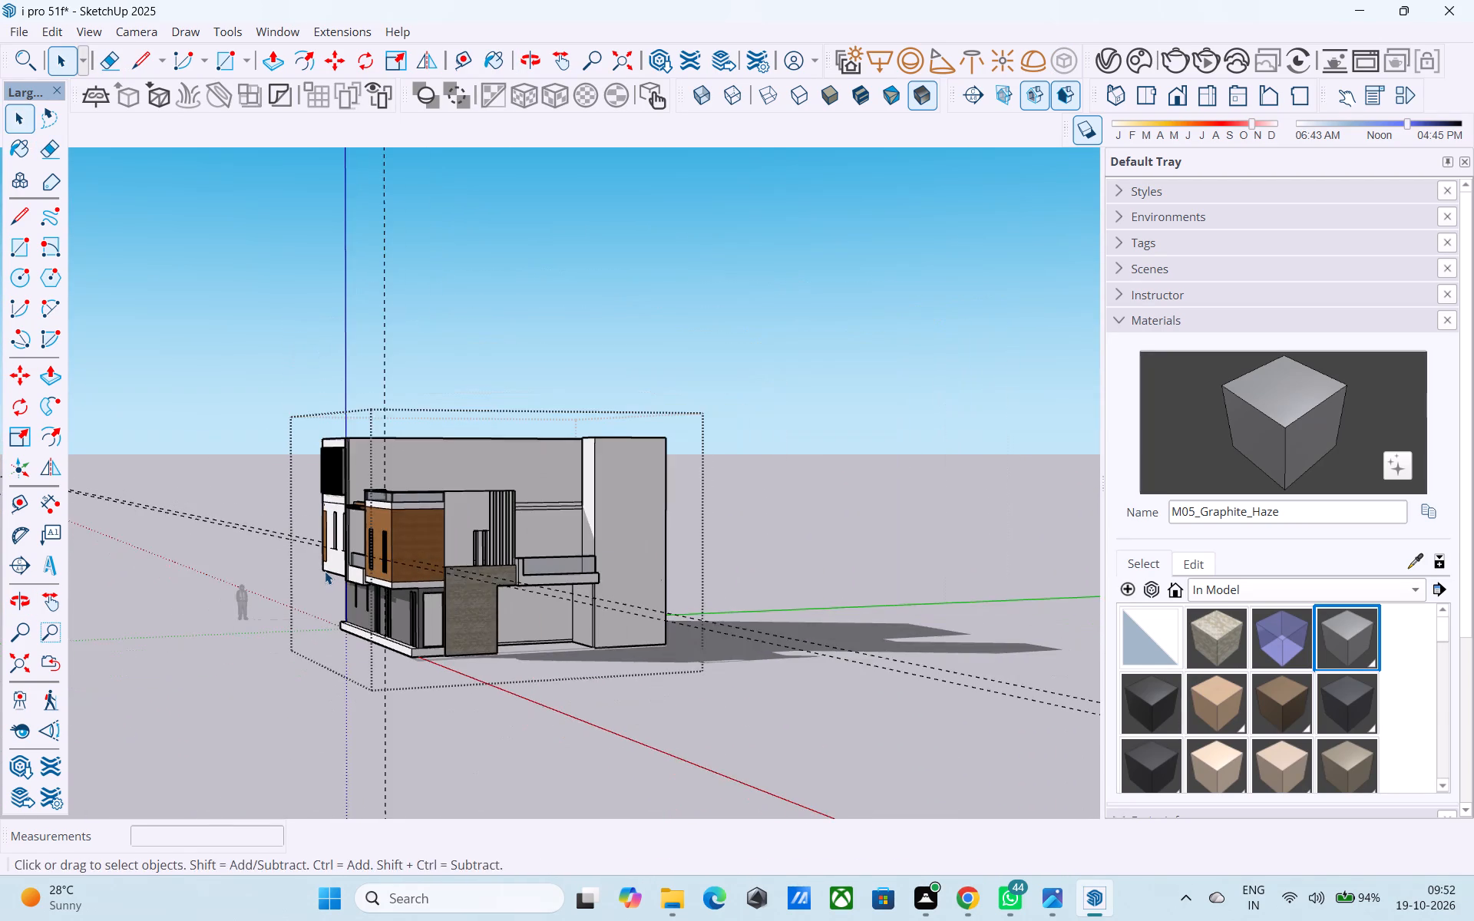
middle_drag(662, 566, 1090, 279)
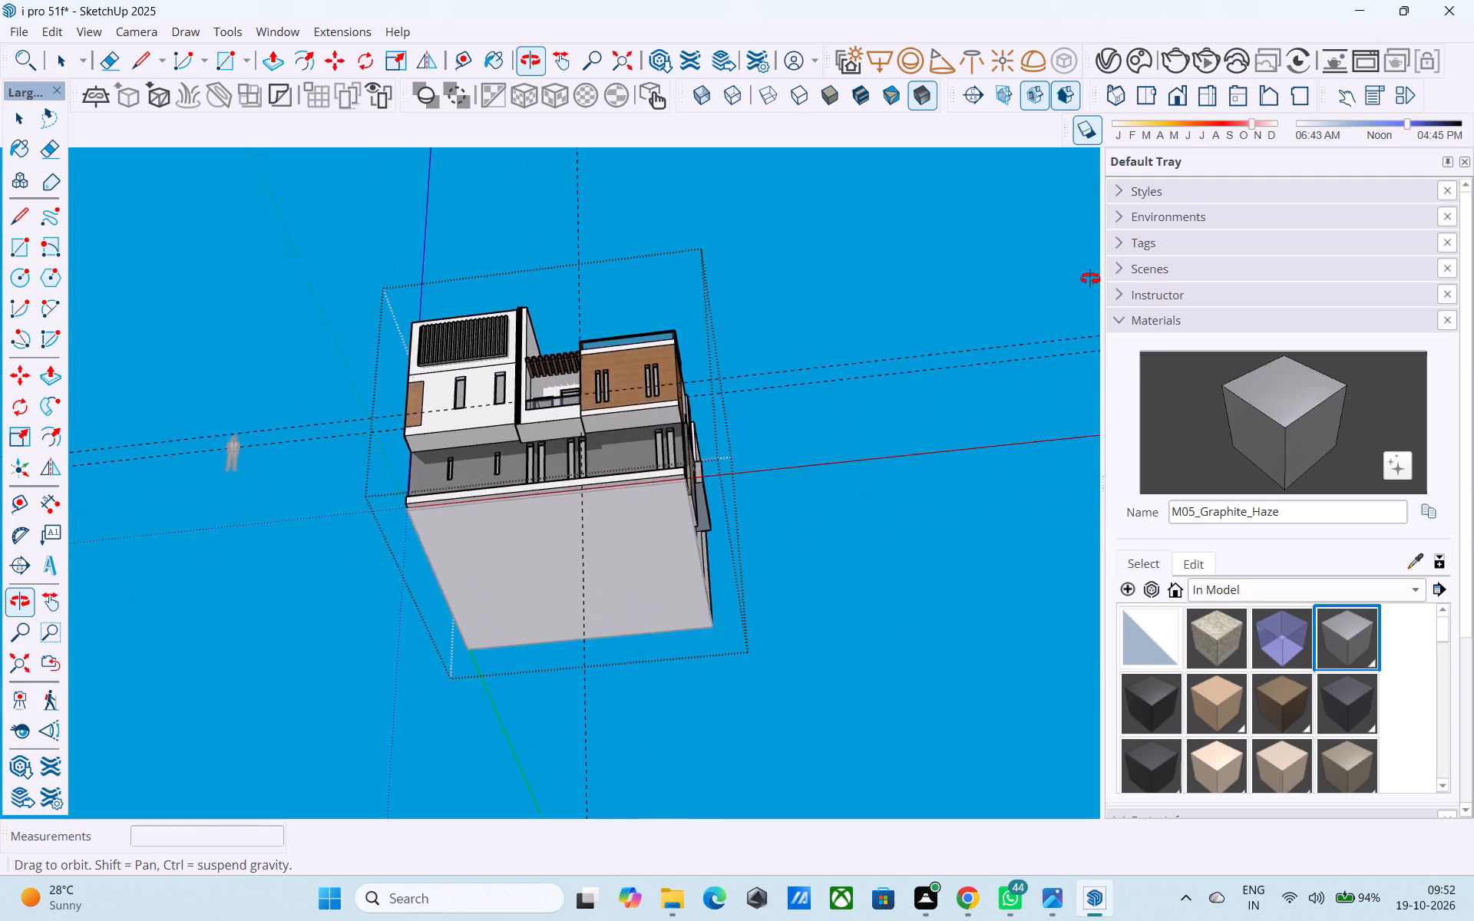
Erase the leftover horizontal lines between and beside the tops of the two slit recesses on the side wall next to the vertical fins.
middle_drag(1090, 279, 915, 707)
scroll(608, 456, up, 5)
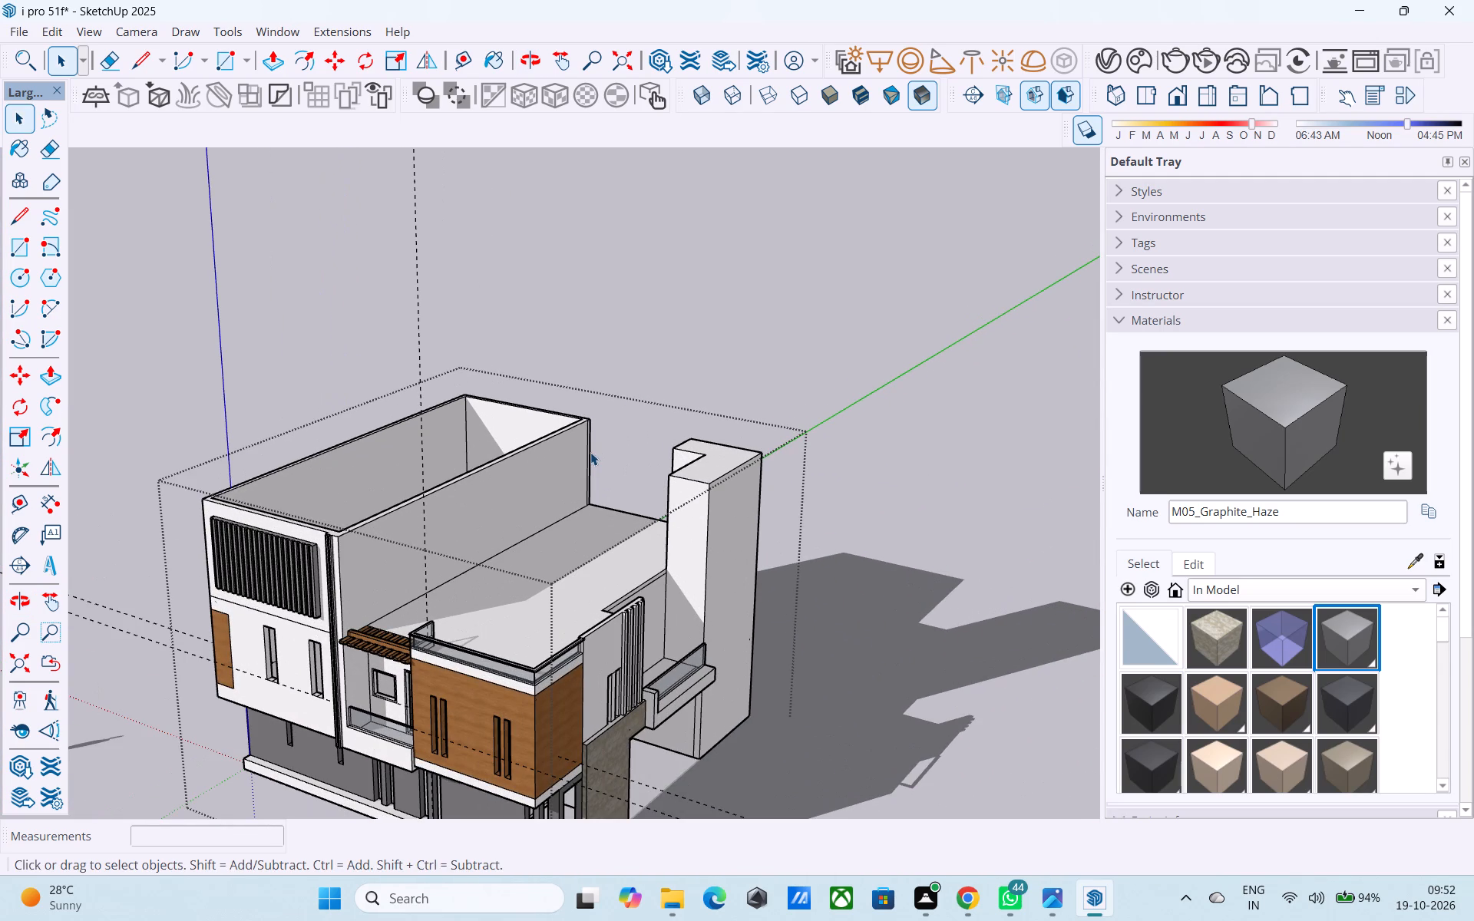
scroll(570, 465, down, 3)
middle_drag(537, 517, 474, 422)
scroll(600, 490, up, 1)
scroll(501, 438, down, 3)
middle_drag(553, 511, 365, 444)
scroll(472, 559, up, 10)
middle_drag(472, 562, 417, 550)
scroll(472, 501, up, 2)
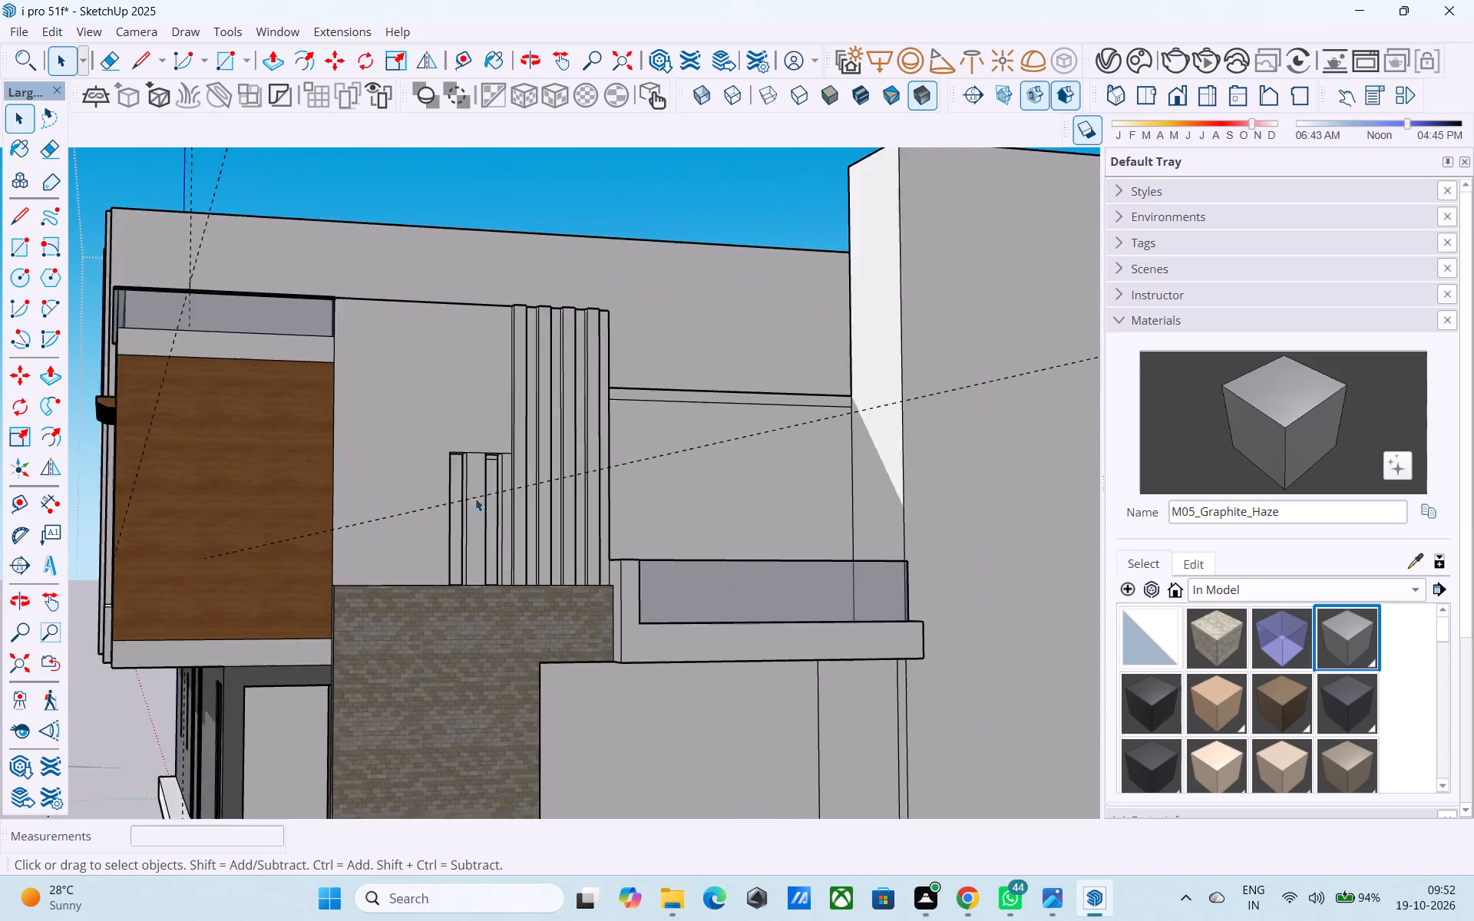
scroll(475, 498, up, 13)
middle_drag(468, 447, 481, 451)
key(e)
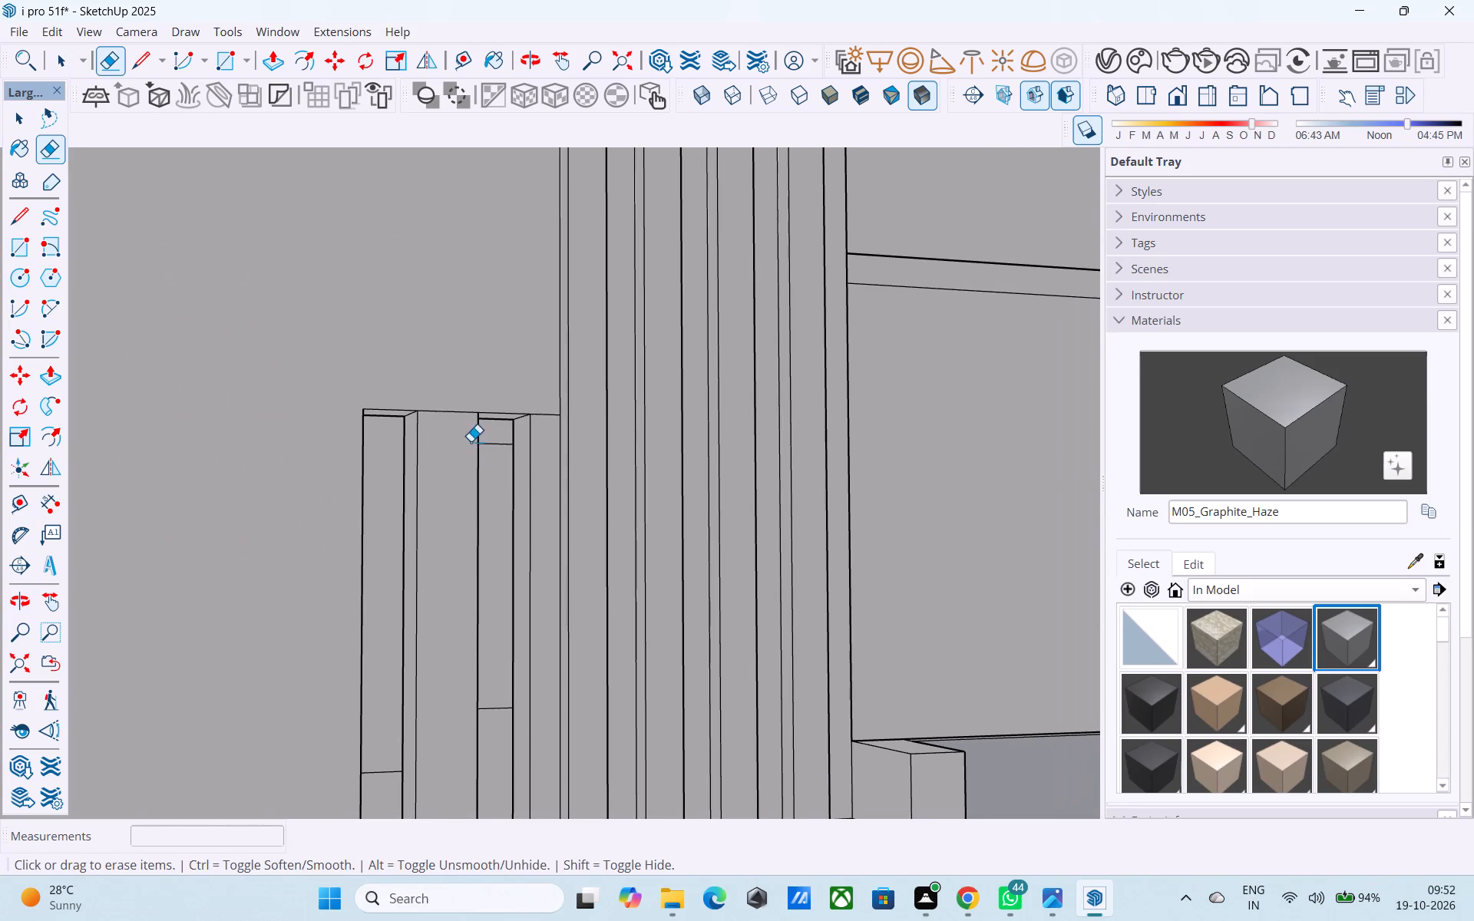
scroll(459, 437, up, 4)
drag(458, 413, 454, 365)
drag(592, 432, 576, 383)
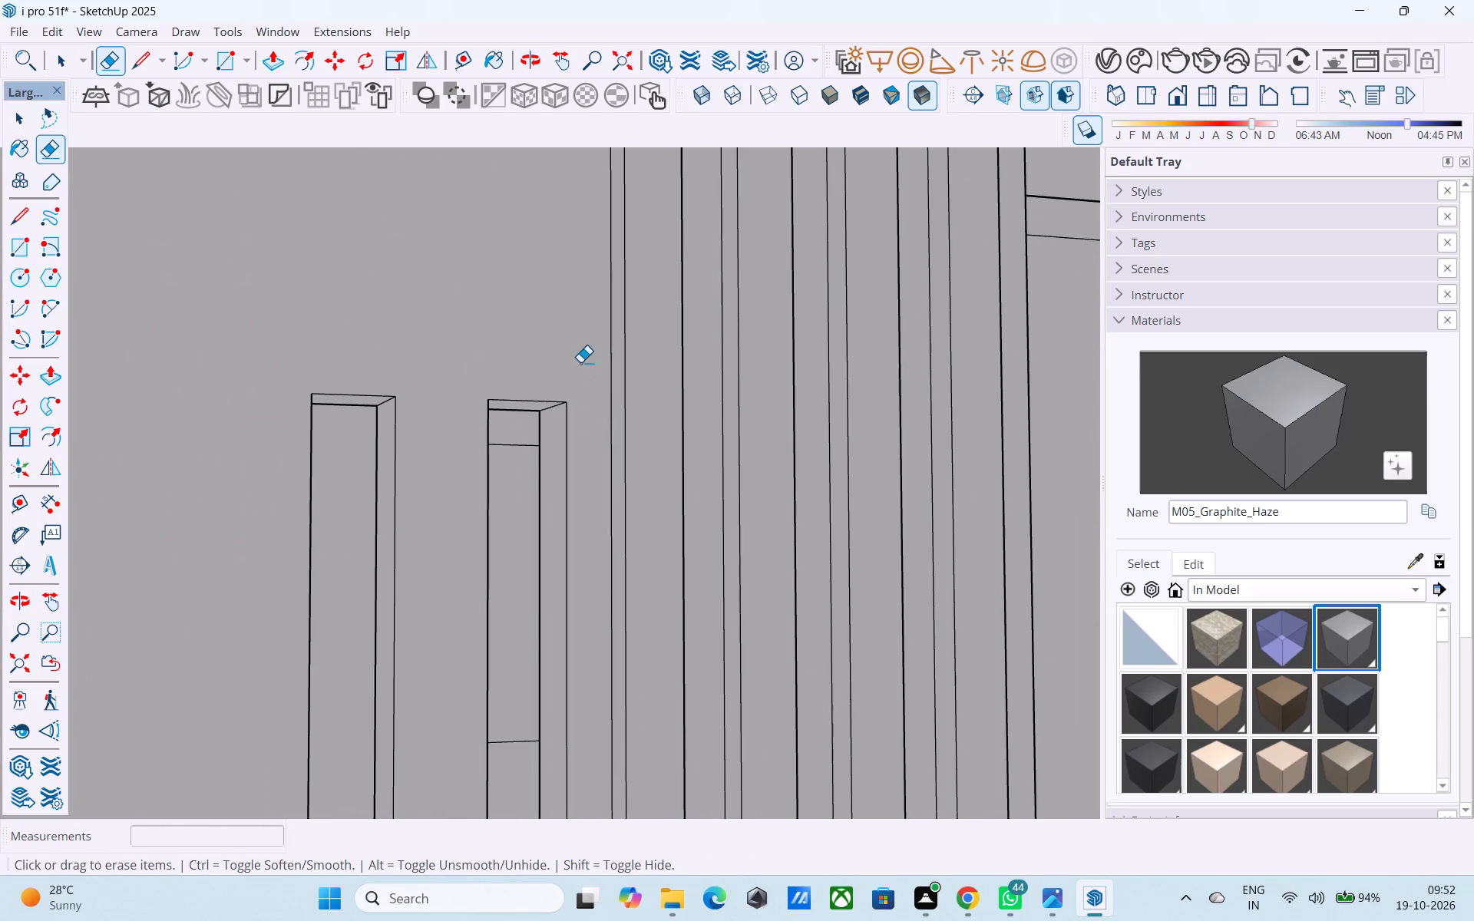
Paint the side and top reveals of the two slit recesses beside the vertical fins with M08_Obsidian_Black.
scroll(598, 389, down, 2)
scroll(550, 646, down, 4)
middle_drag(560, 639, 658, 558)
scroll(864, 579, down, 5)
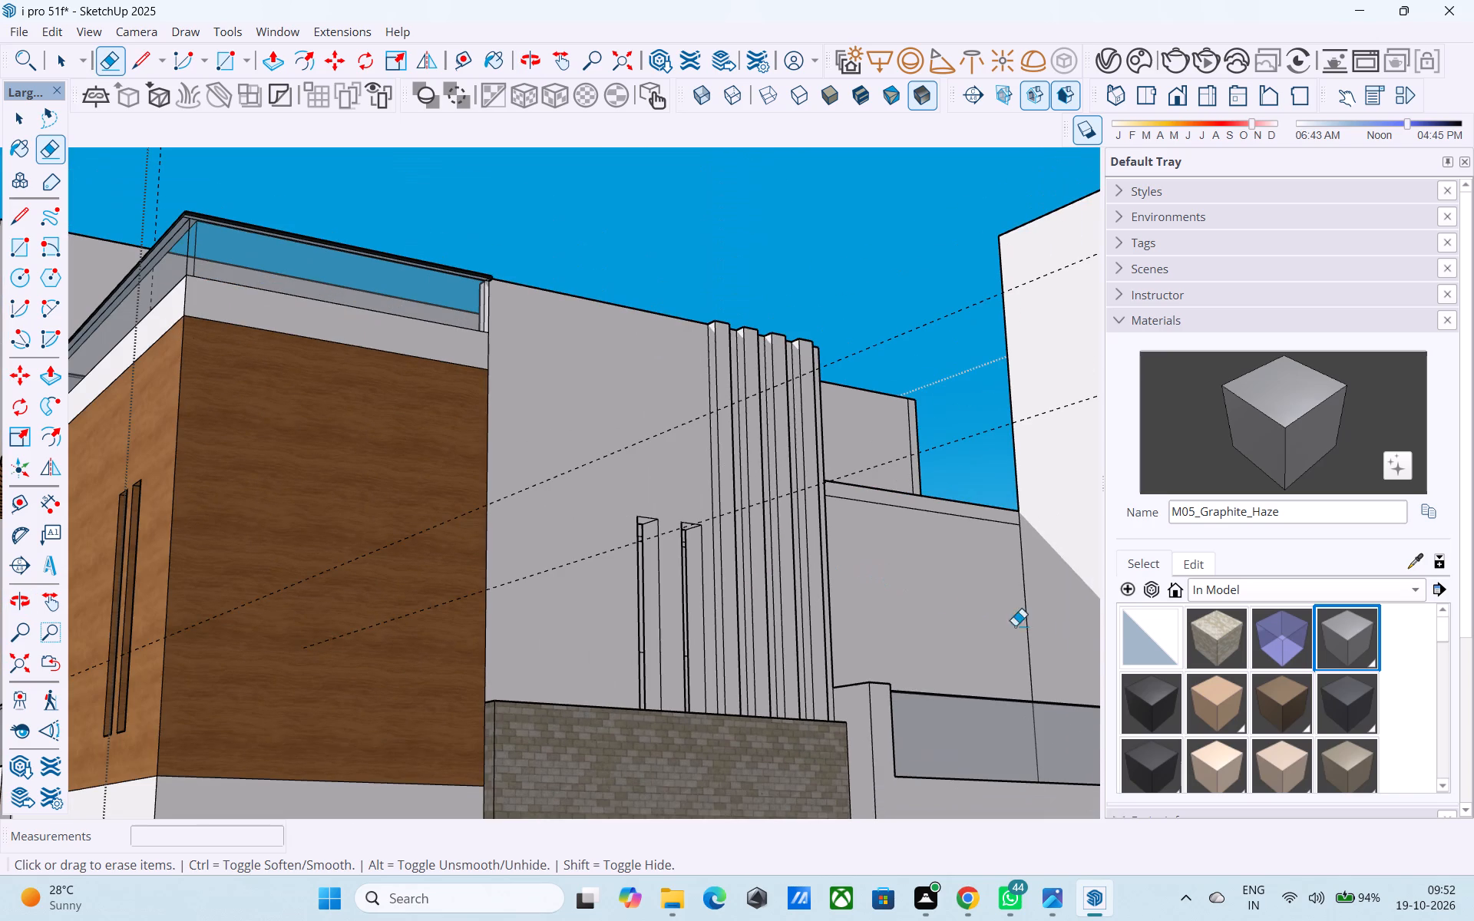
click(1155, 705)
scroll(611, 562, up, 9)
click(759, 547)
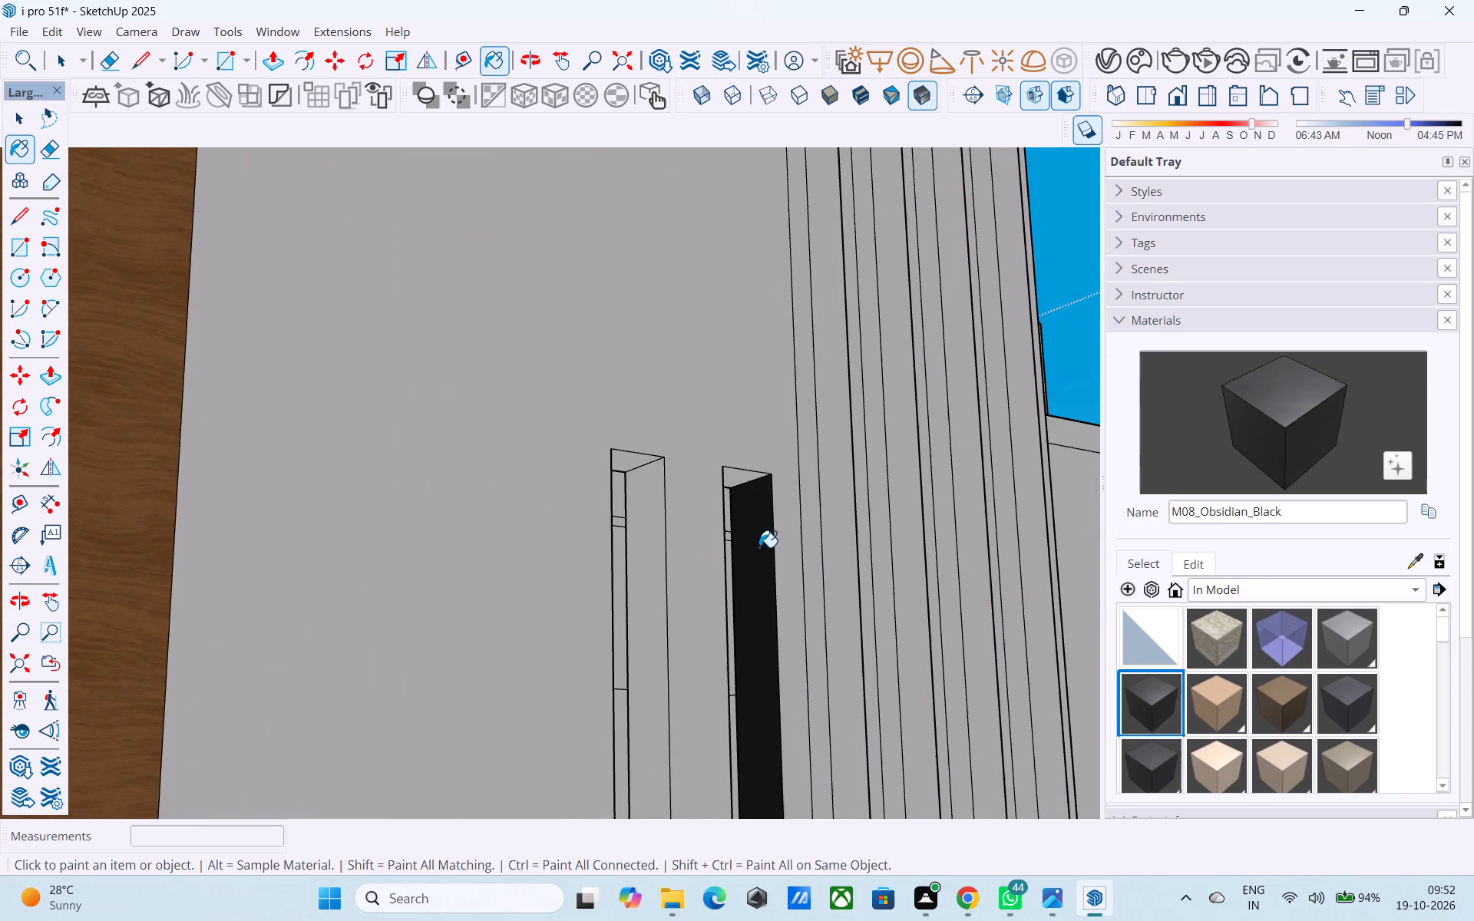
click(737, 483)
click(639, 492)
click(613, 454)
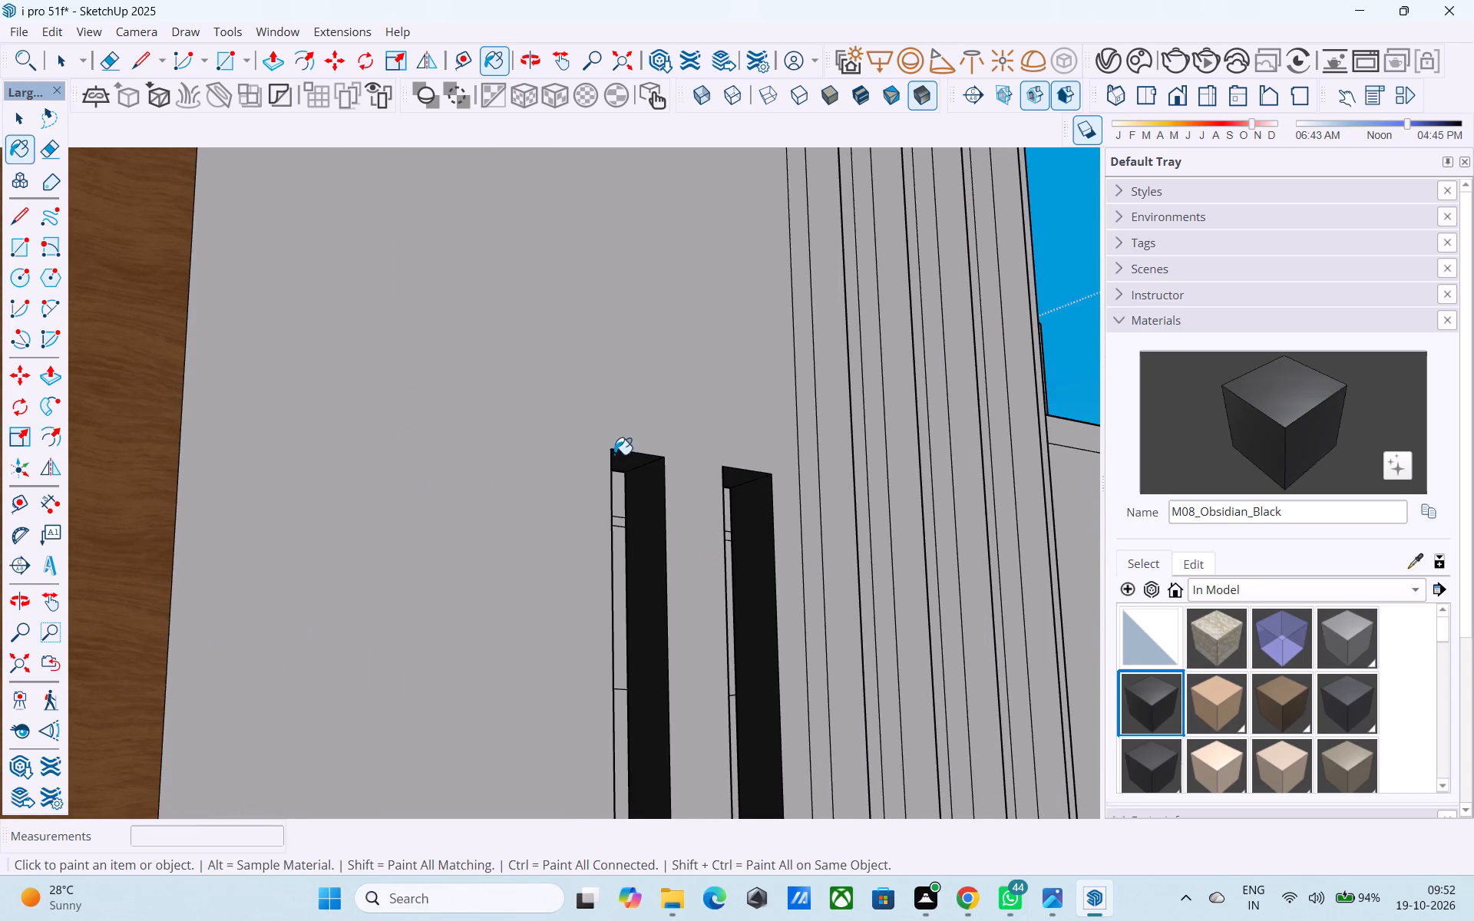
scroll(794, 436, down, 5)
middle_drag(725, 508, 125, 598)
scroll(675, 553, up, 4)
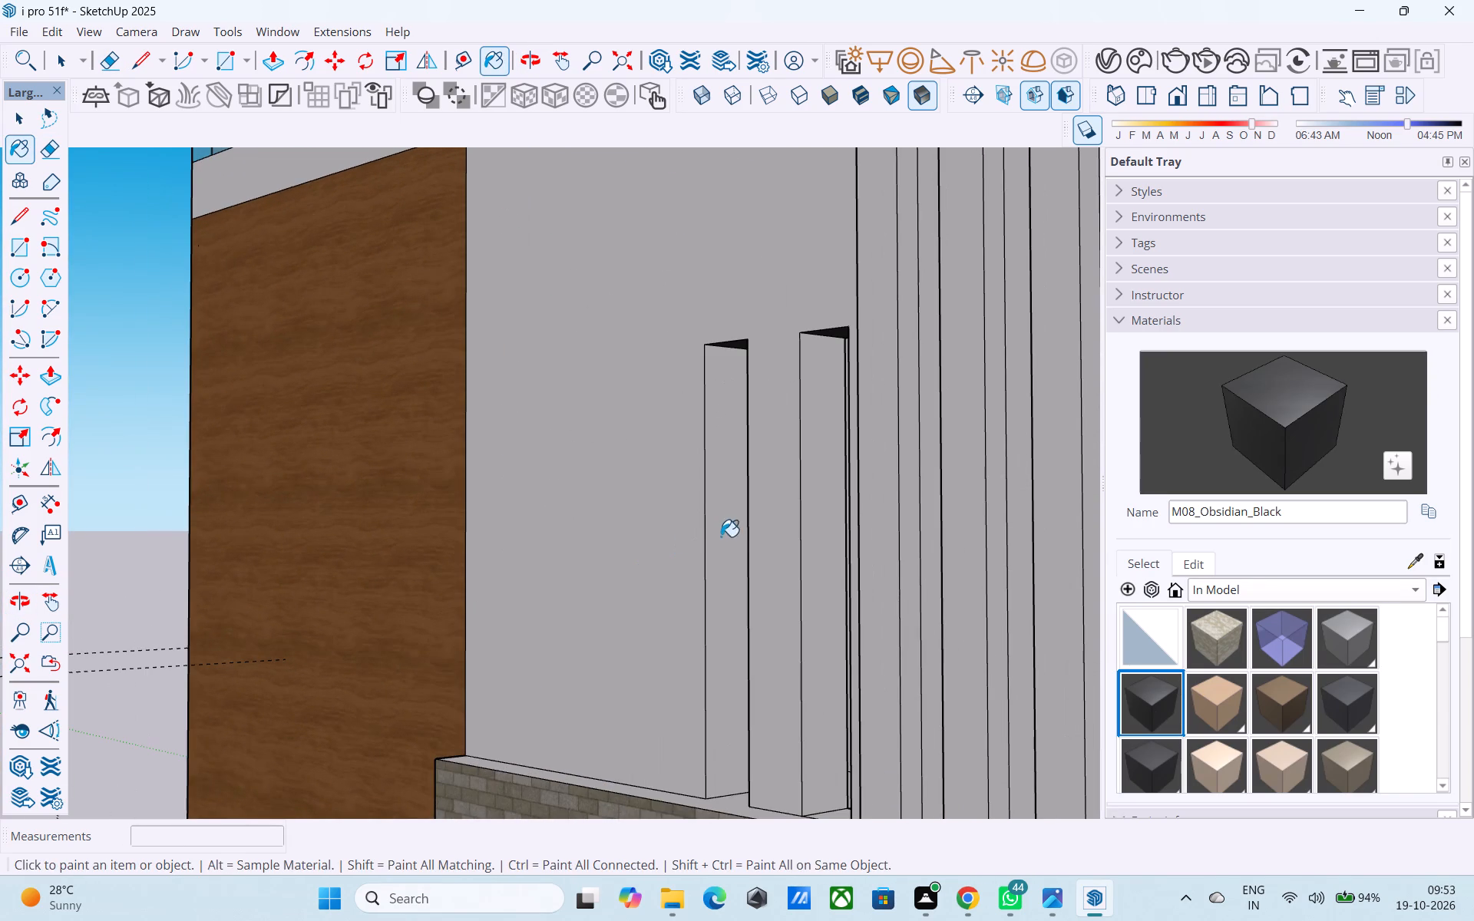
click(725, 527)
click(821, 487)
Paint the balcony-side reveals of the four slits in the timber-clad block with M08_Obsidian_Black.
scroll(783, 458, down, 4)
middle_drag(786, 467, 1099, 844)
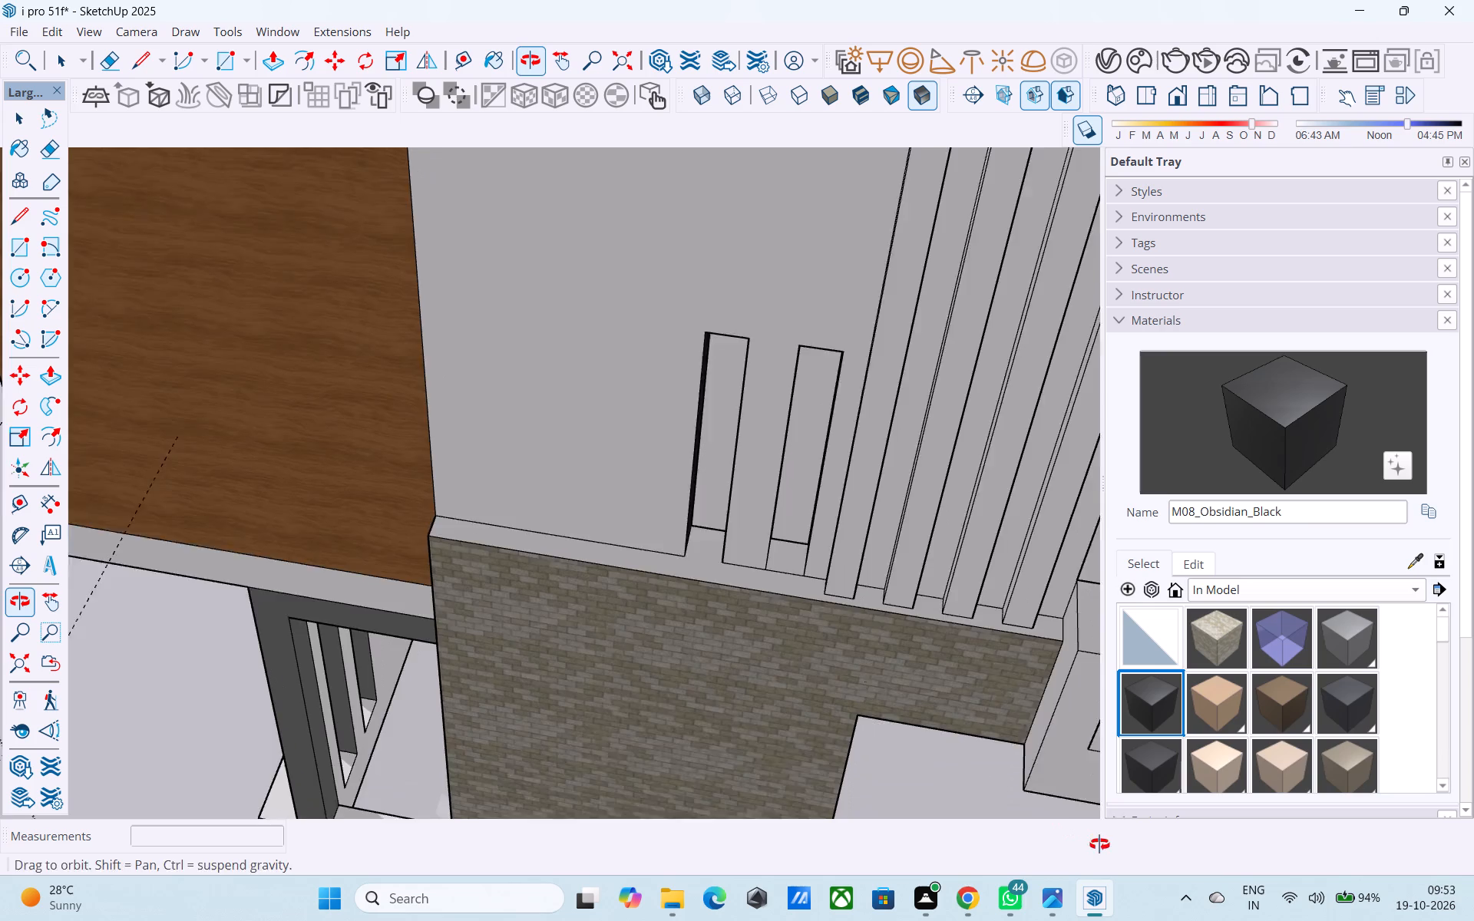
middle_drag(1099, 844, 1112, 847)
scroll(514, 490, down, 5)
middle_drag(512, 527, 732, 289)
scroll(608, 414, down, 7)
middle_drag(521, 628, 570, 533)
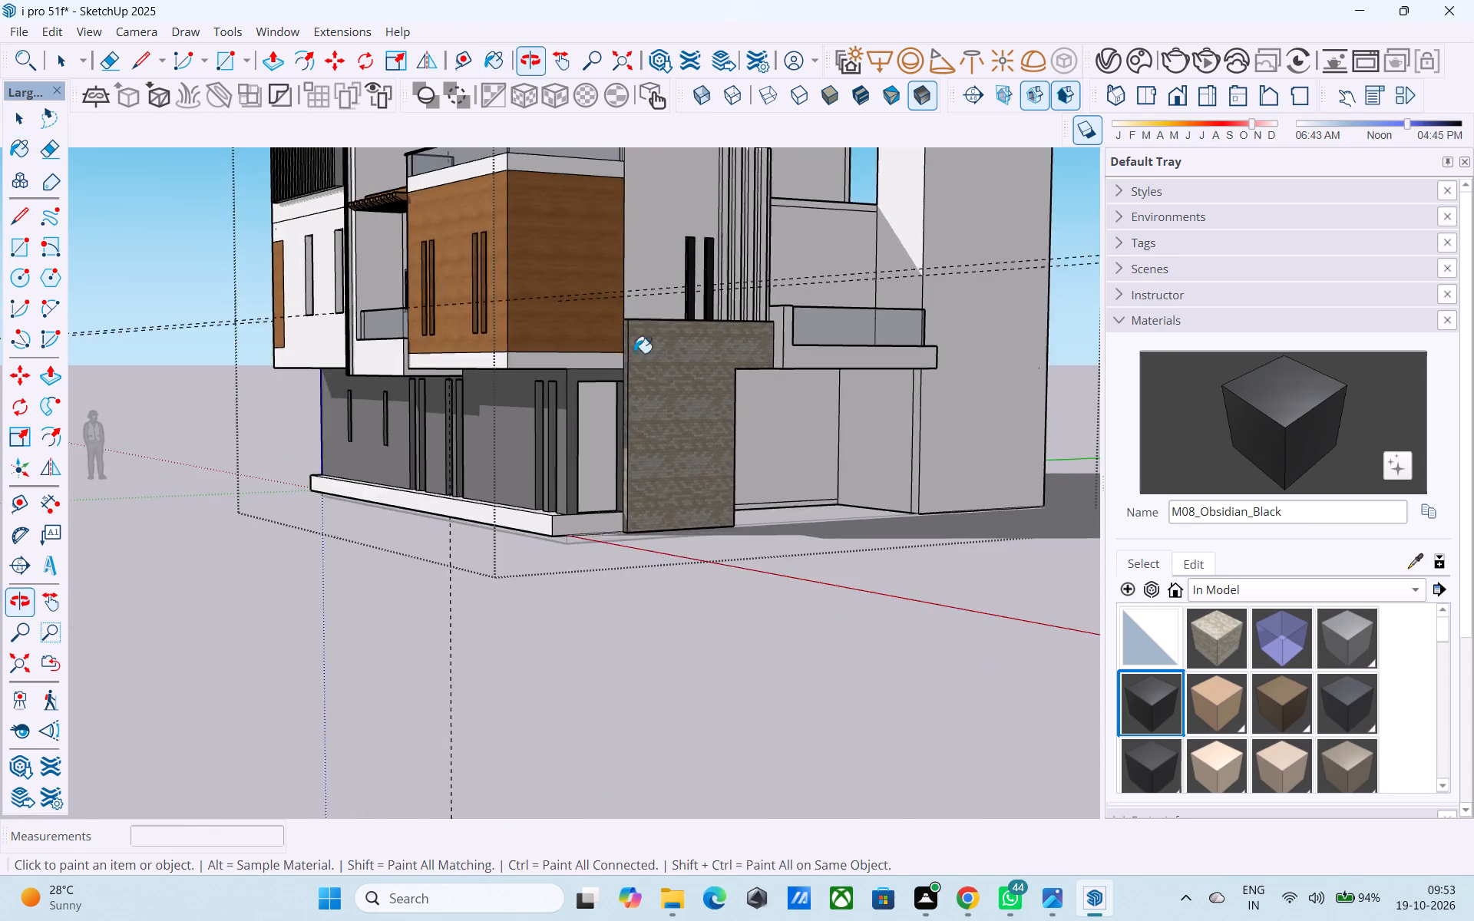
scroll(294, 237, up, 5)
scroll(538, 344, up, 12)
click(475, 286)
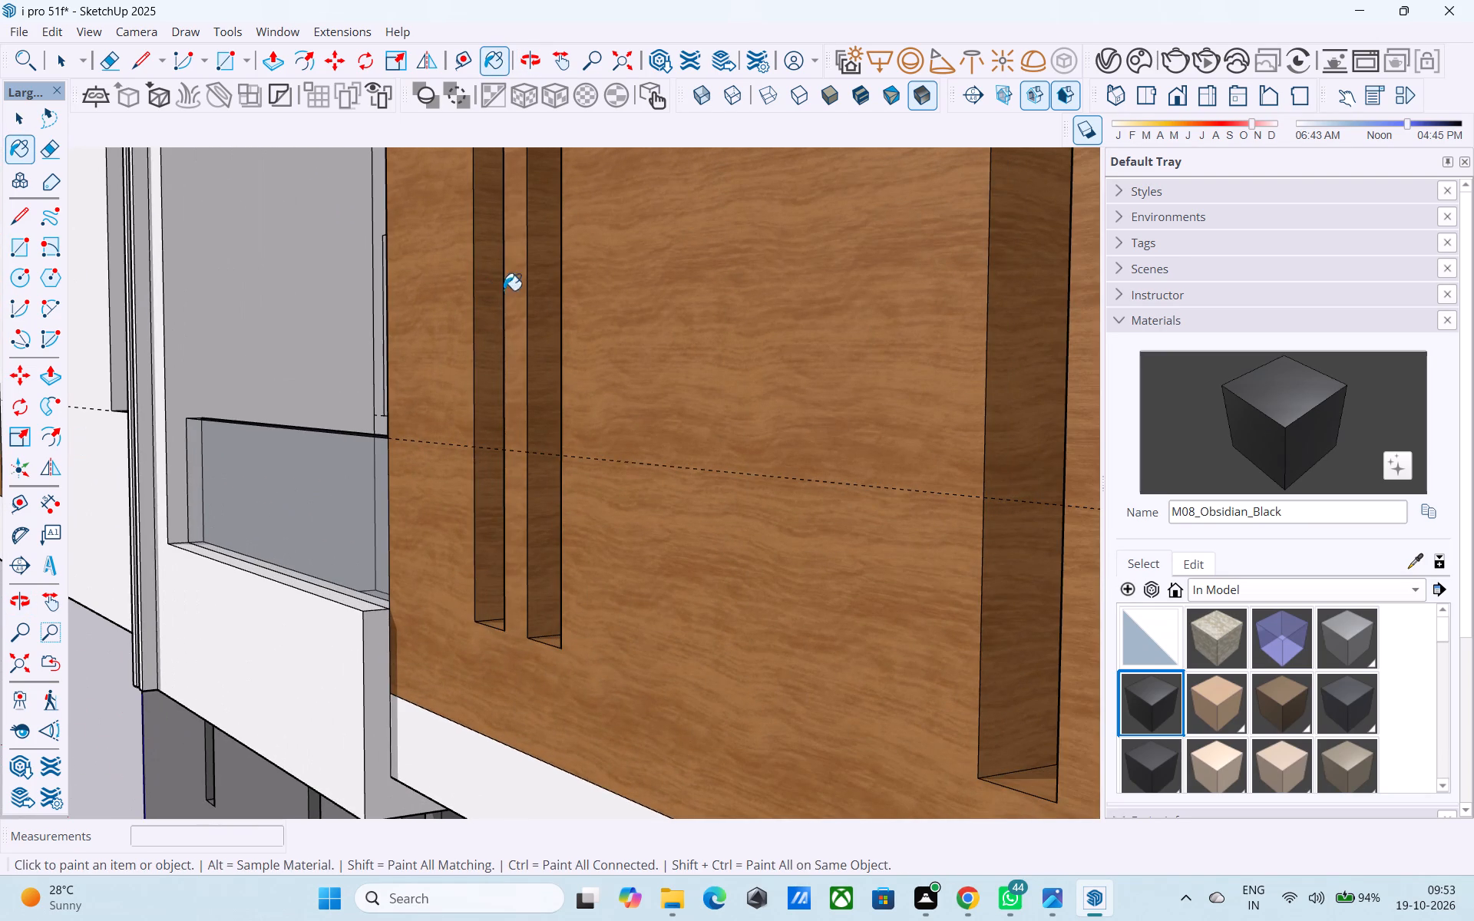
click(492, 283)
click(540, 307)
middle_drag(402, 374, 391, 378)
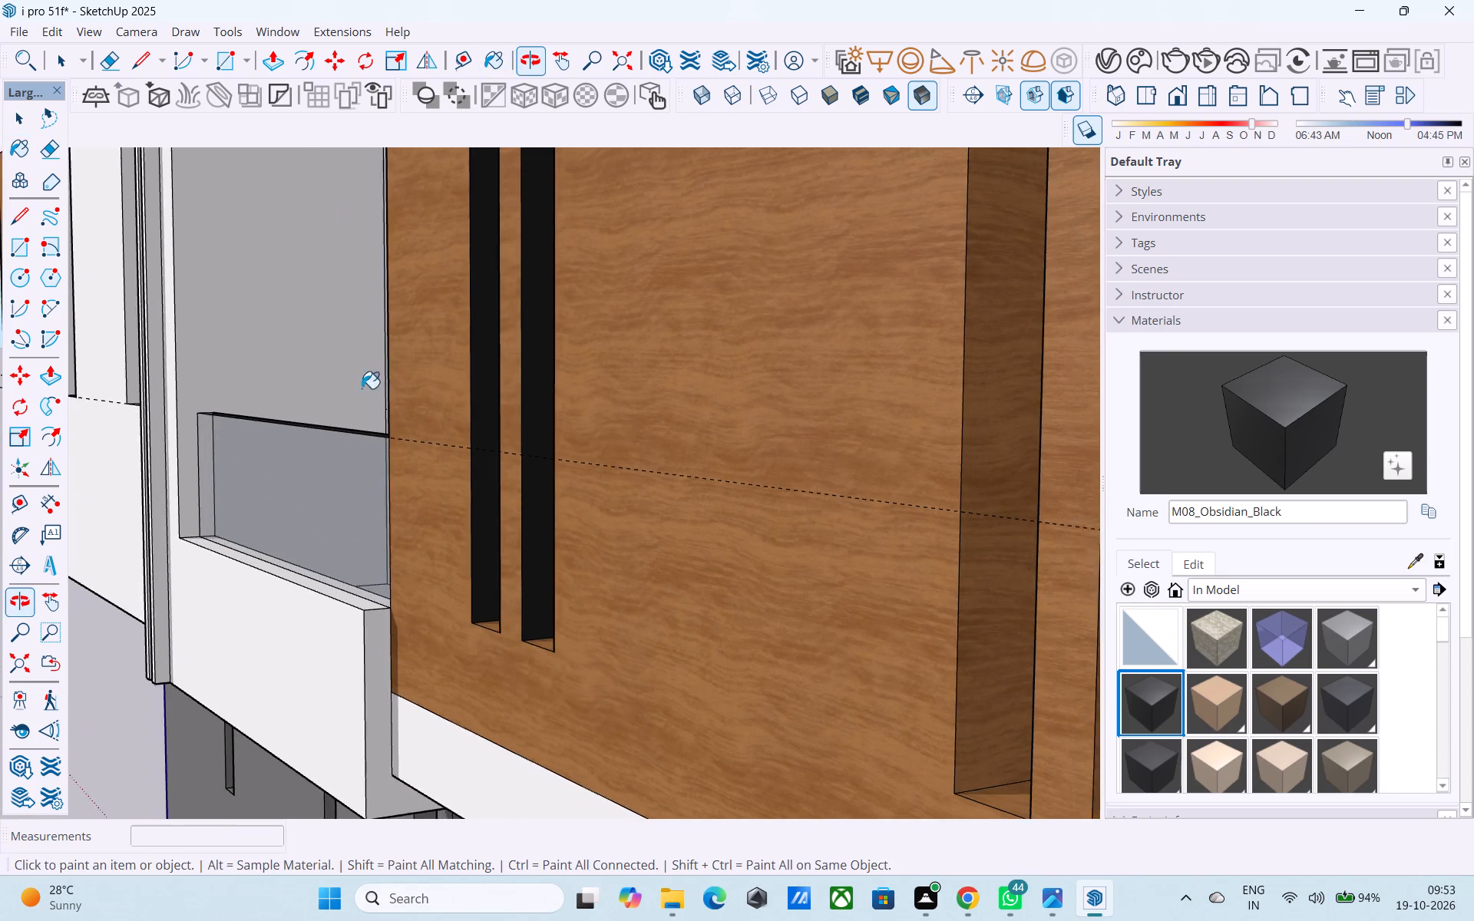
scroll(343, 402, down, 10)
middle_drag(511, 480, 710, 488)
middle_drag(664, 489, 511, 490)
scroll(508, 447, up, 2)
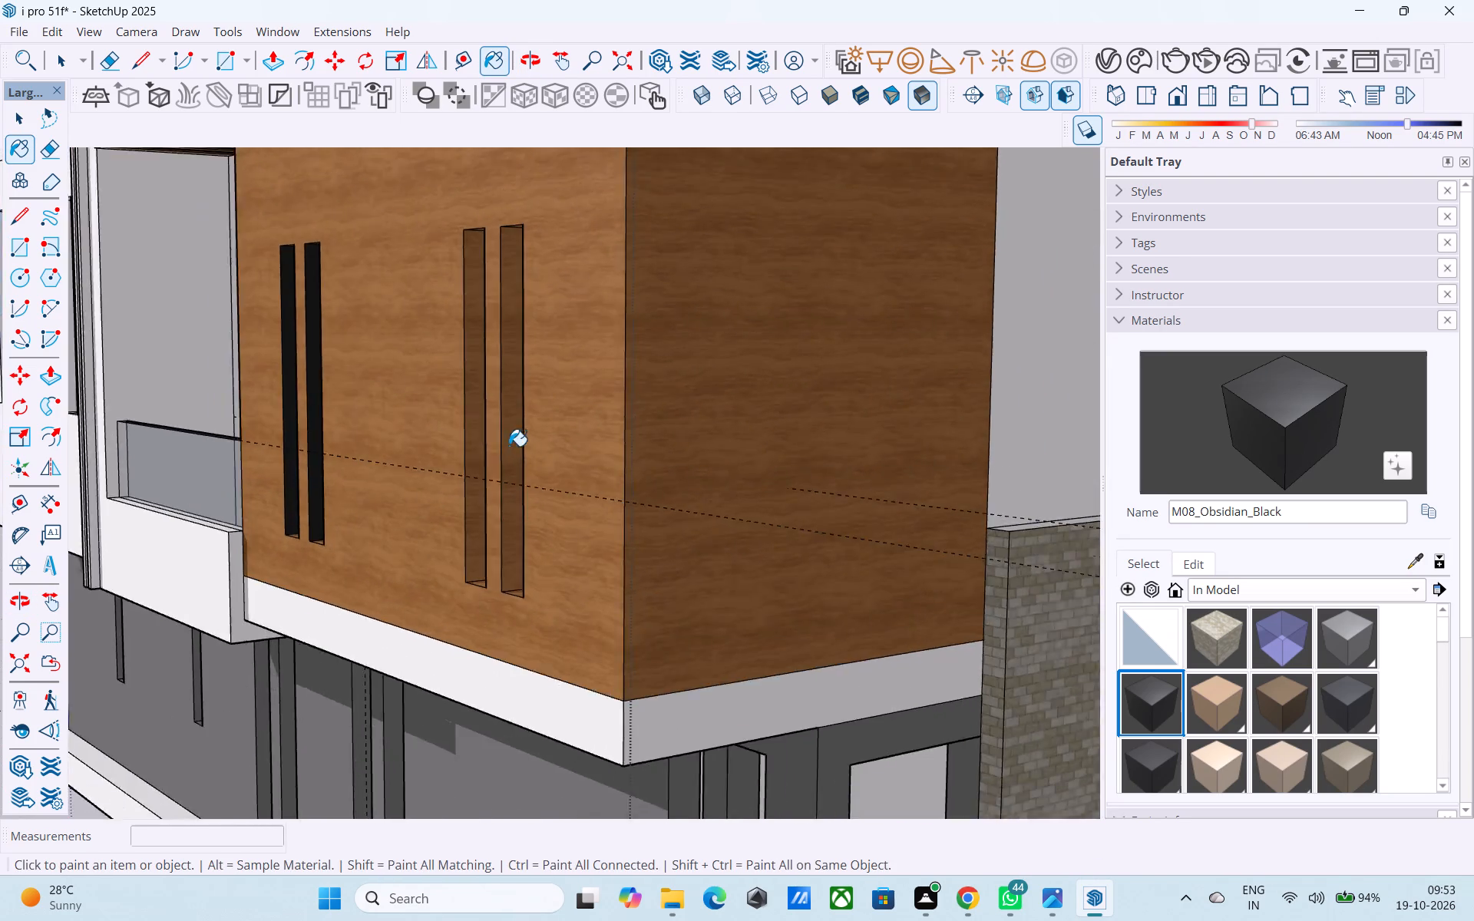
scroll(509, 446, up, 7)
click(468, 418)
click(540, 392)
Paint the opposite, corner-side reveals of the four timber-block slits with M08_Obsidian_Black.
scroll(495, 401, up, 1)
scroll(474, 416, down, 6)
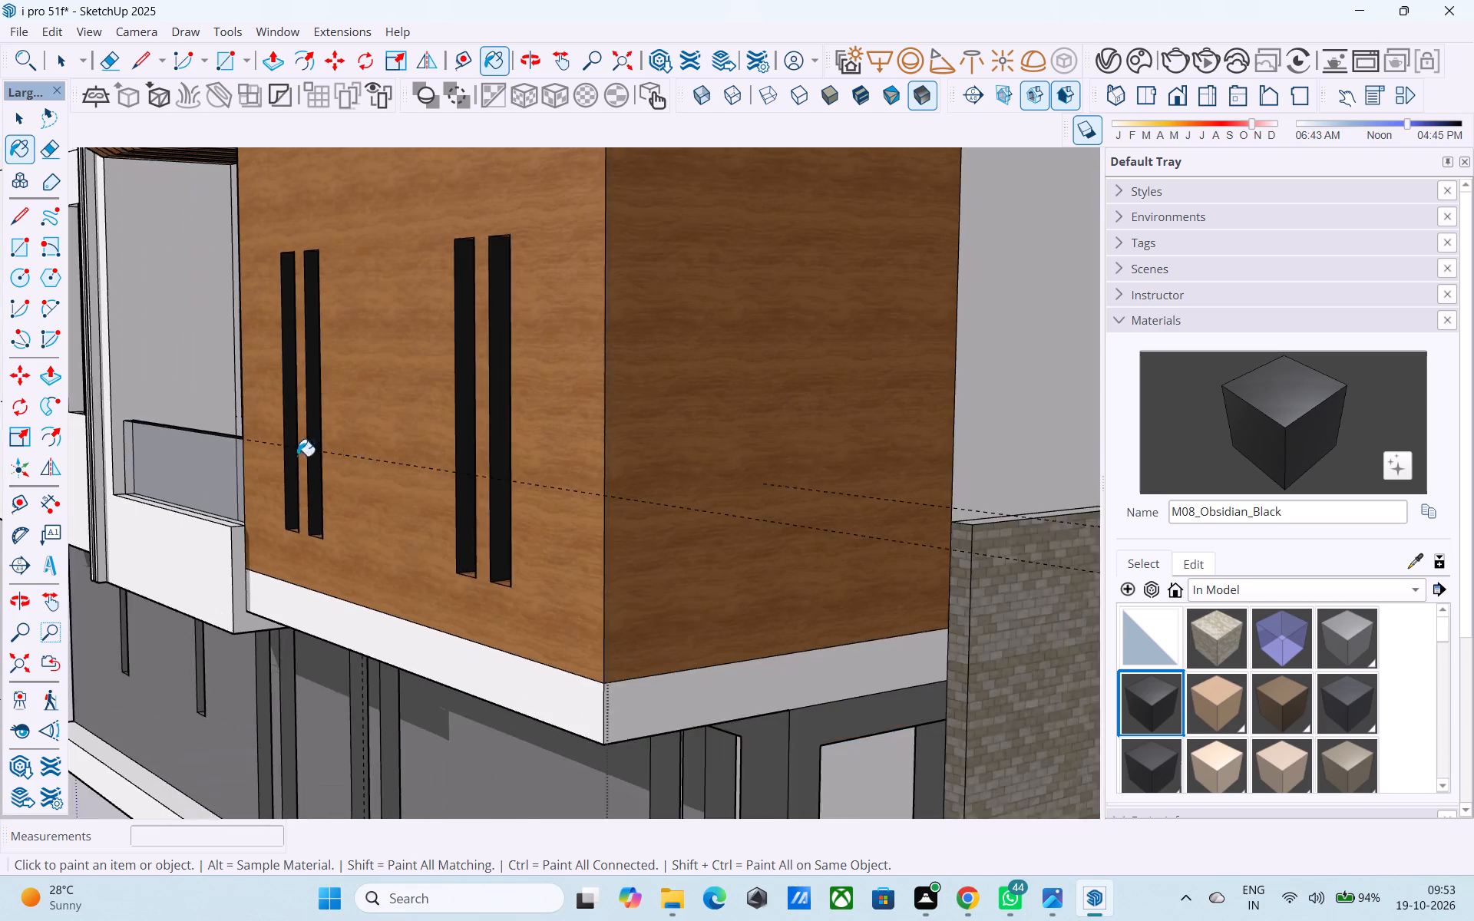
scroll(297, 456, down, 3)
middle_drag(361, 511, 571, 522)
scroll(497, 509, up, 1)
scroll(243, 495, down, 10)
middle_drag(686, 459, 1092, 417)
scroll(1063, 401, up, 2)
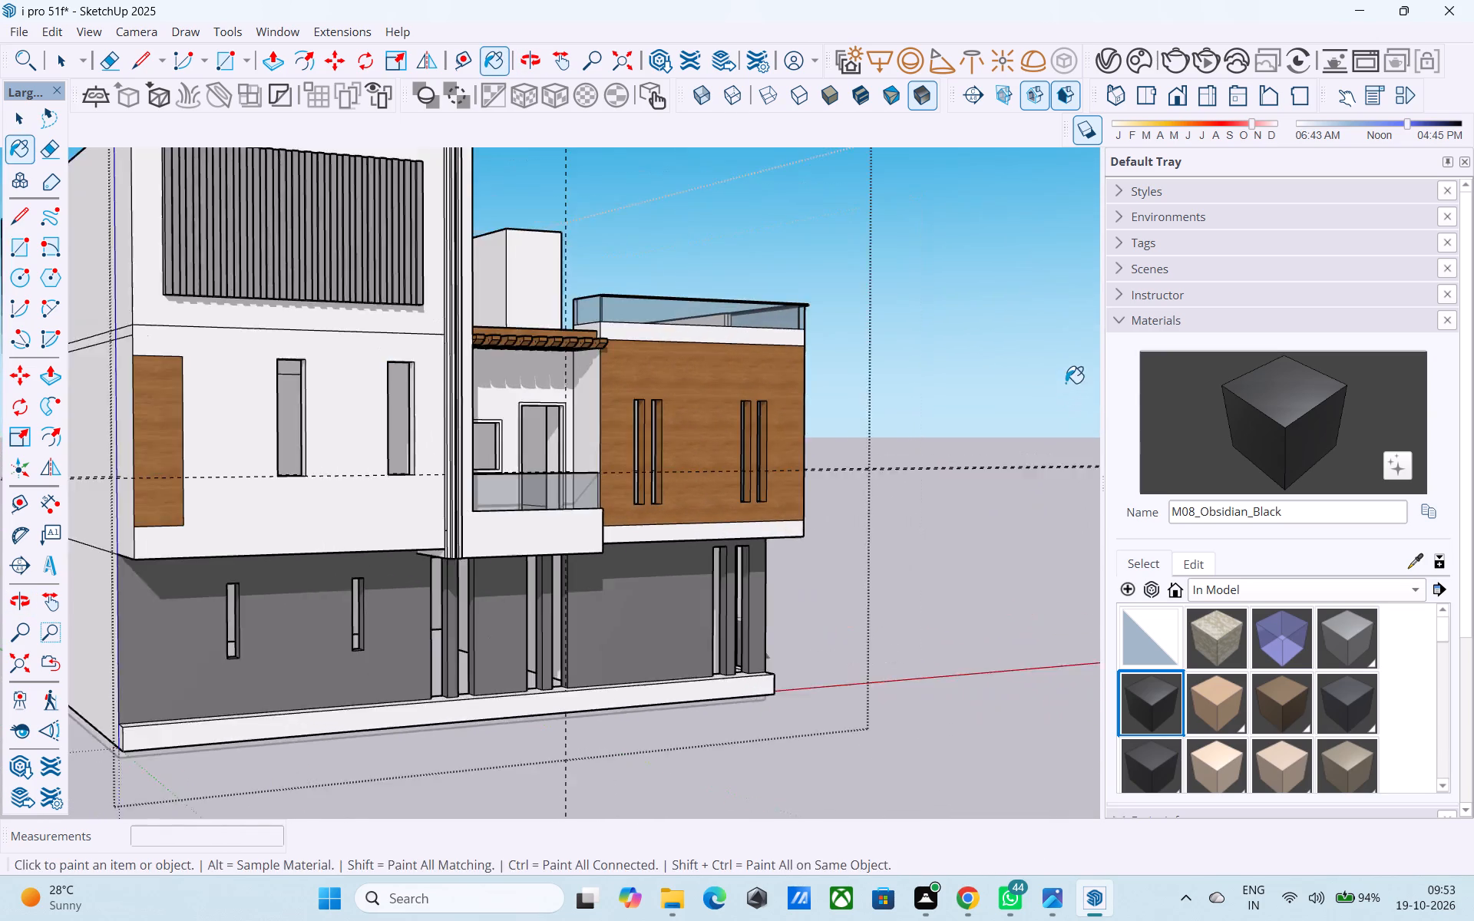
scroll(1066, 383, up, 4)
middle_drag(871, 451, 1035, 527)
scroll(864, 553, up, 13)
click(904, 479)
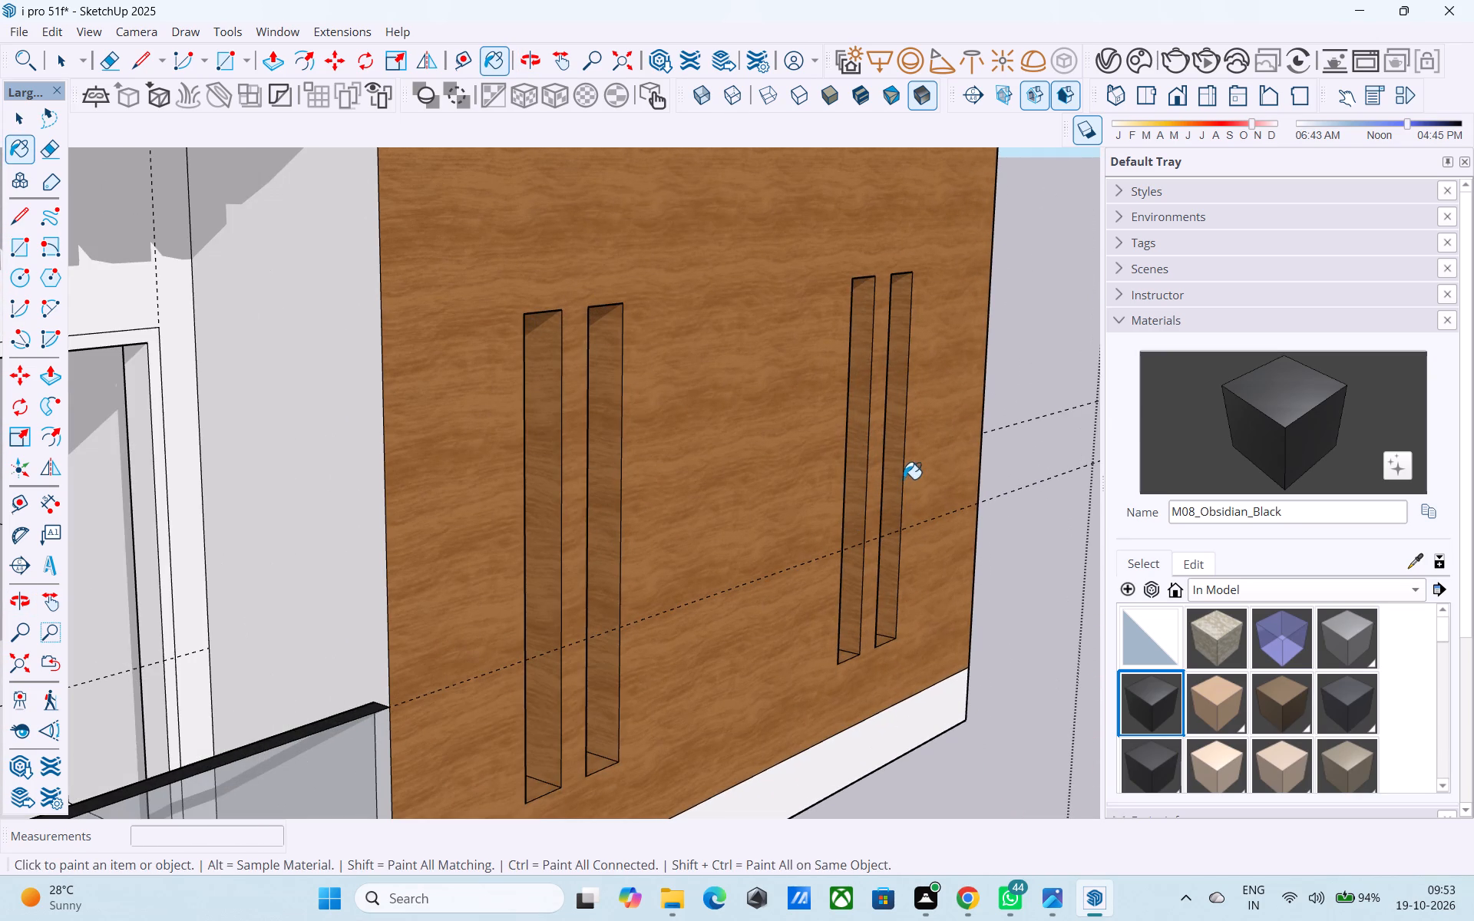
click(852, 468)
click(895, 441)
click(608, 457)
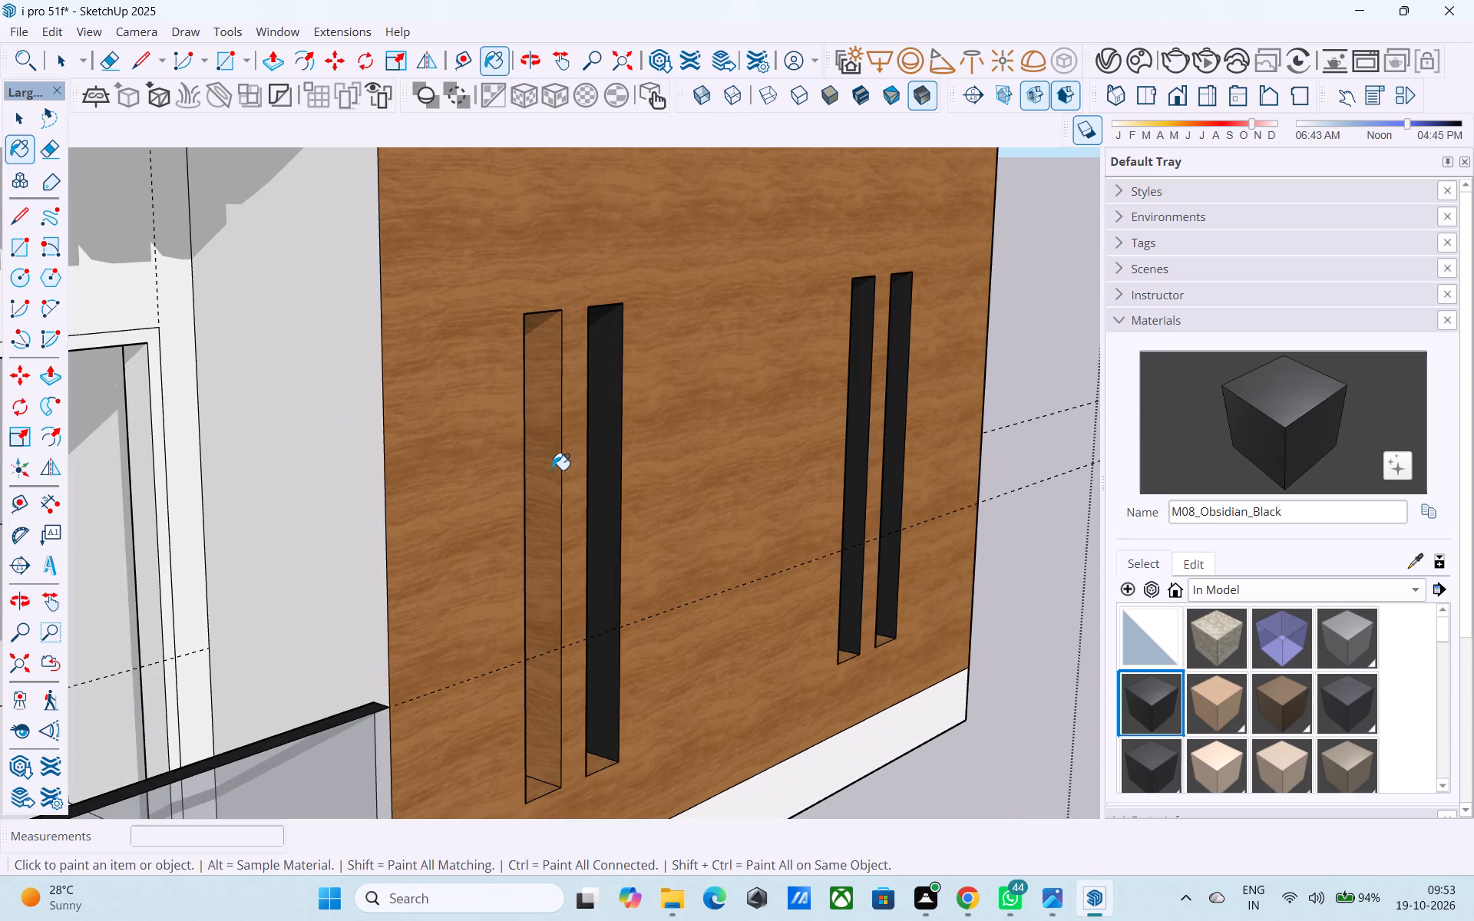
click(544, 467)
Paint the bottom faces of the four timber-block slits with M08_Obsidian_Black.
middle_drag(620, 465, 571, 609)
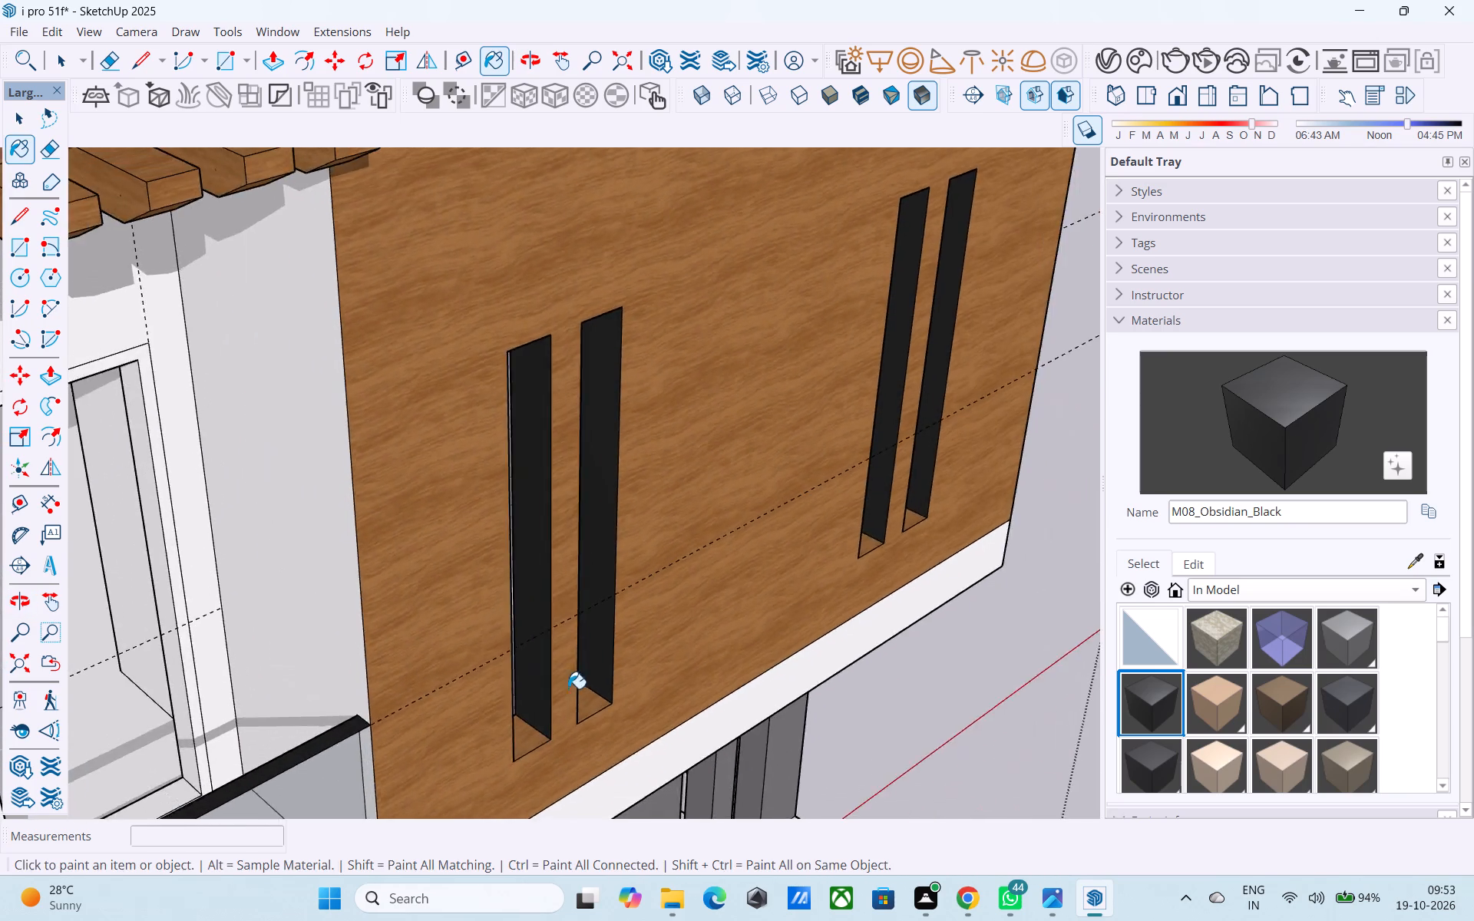
scroll(568, 688, up, 4)
click(511, 761)
click(616, 706)
scroll(187, 737, down, 5)
scroll(841, 517, up, 5)
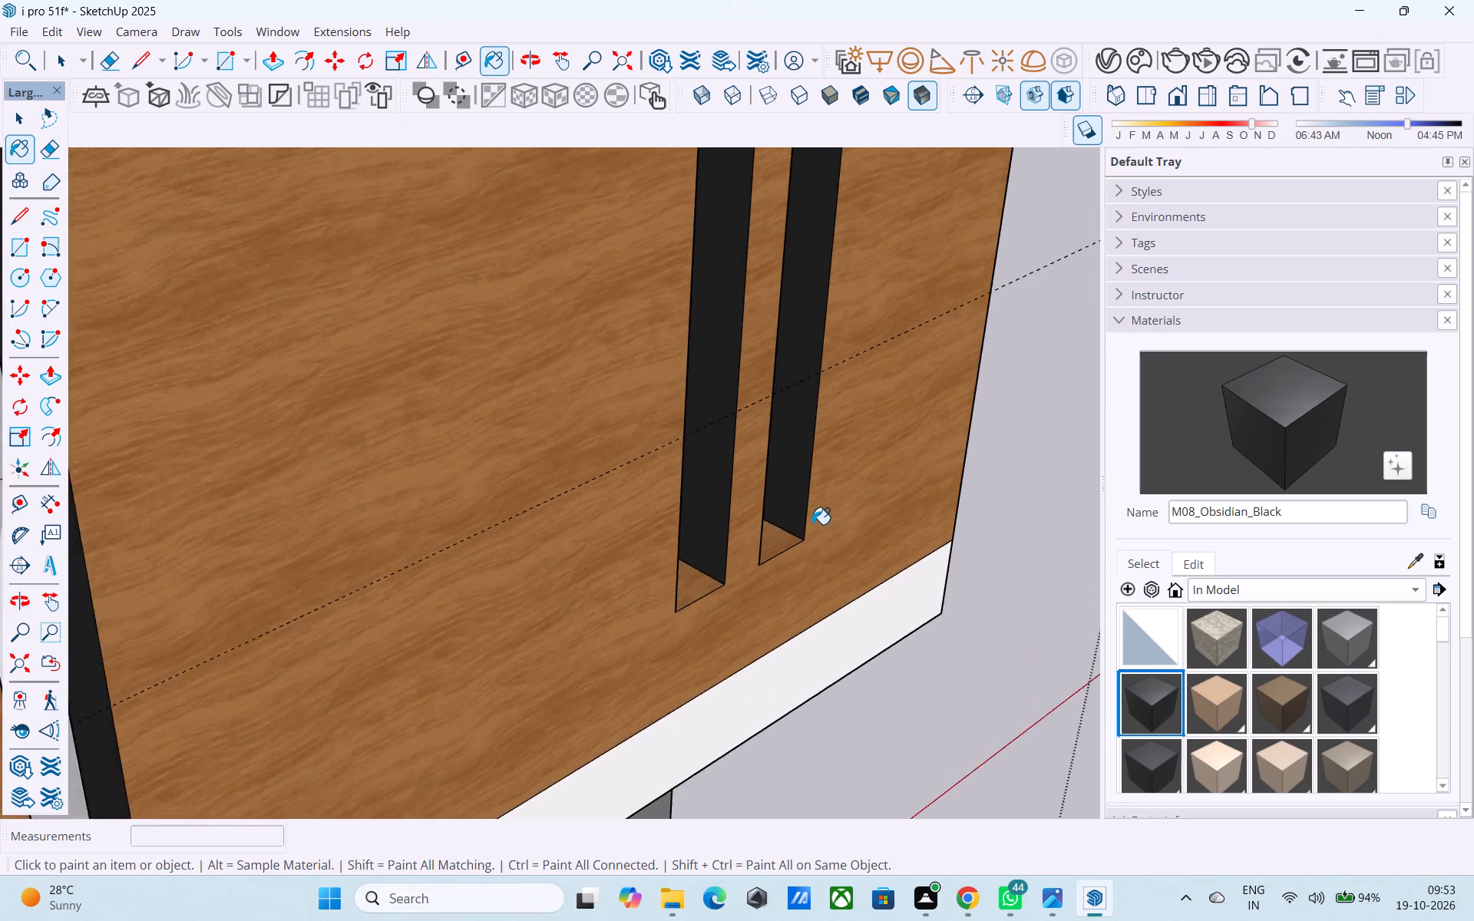
scroll(812, 524, up, 2)
click(769, 544)
click(678, 596)
Paint the top faces inside the four timber-block slits with M08_Obsidian_Black.
scroll(773, 585, down, 2)
middle_drag(706, 604, 318, 601)
scroll(317, 593, down, 5)
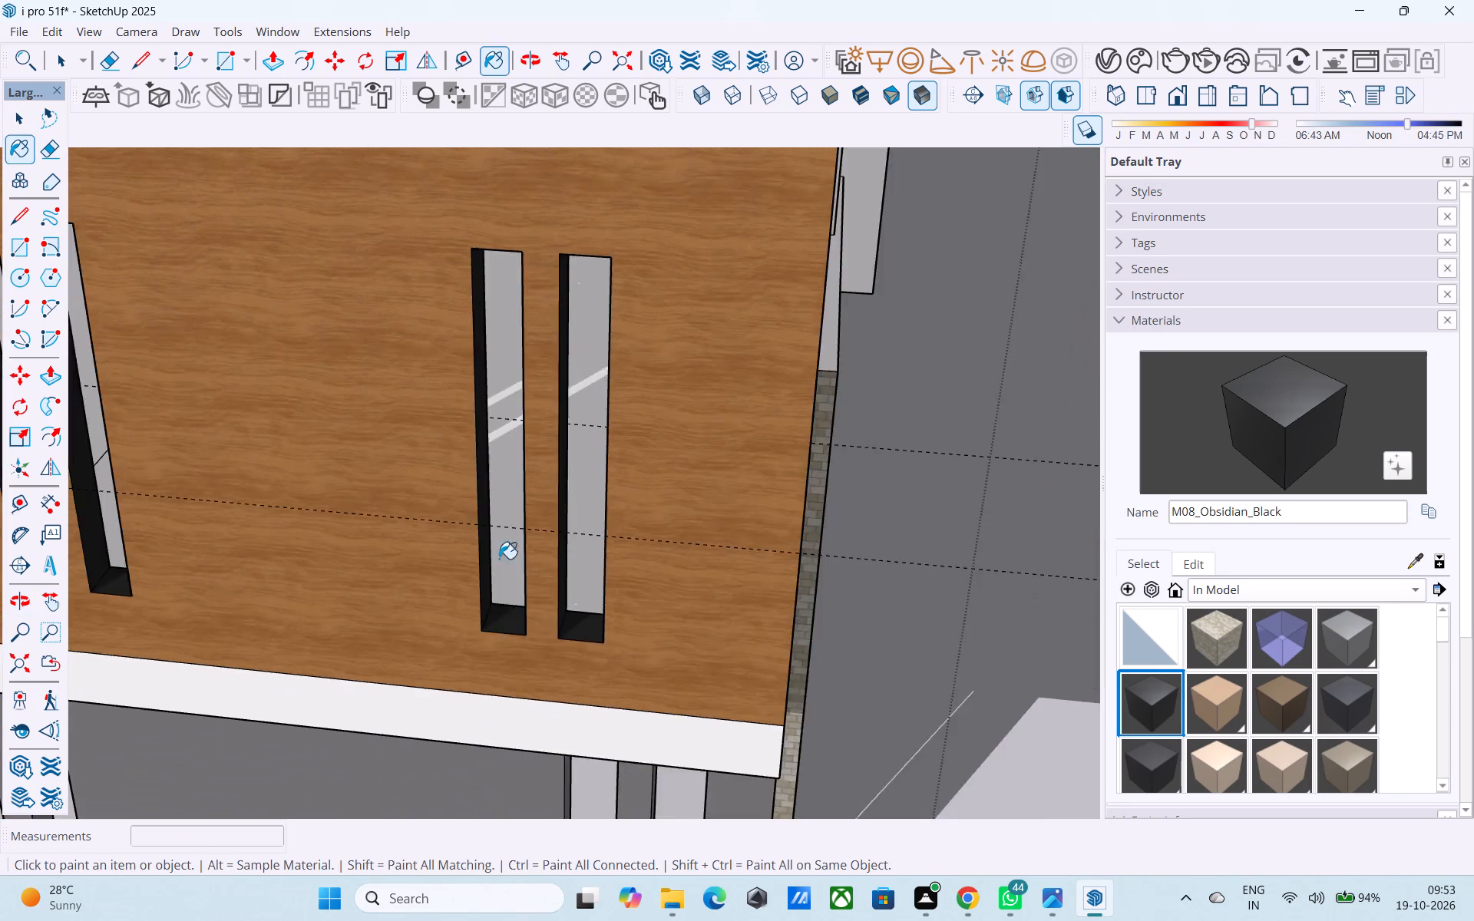
scroll(499, 559, down, 5)
scroll(573, 621, down, 5)
middle_drag(468, 424, 503, 259)
scroll(389, 639, down, 7)
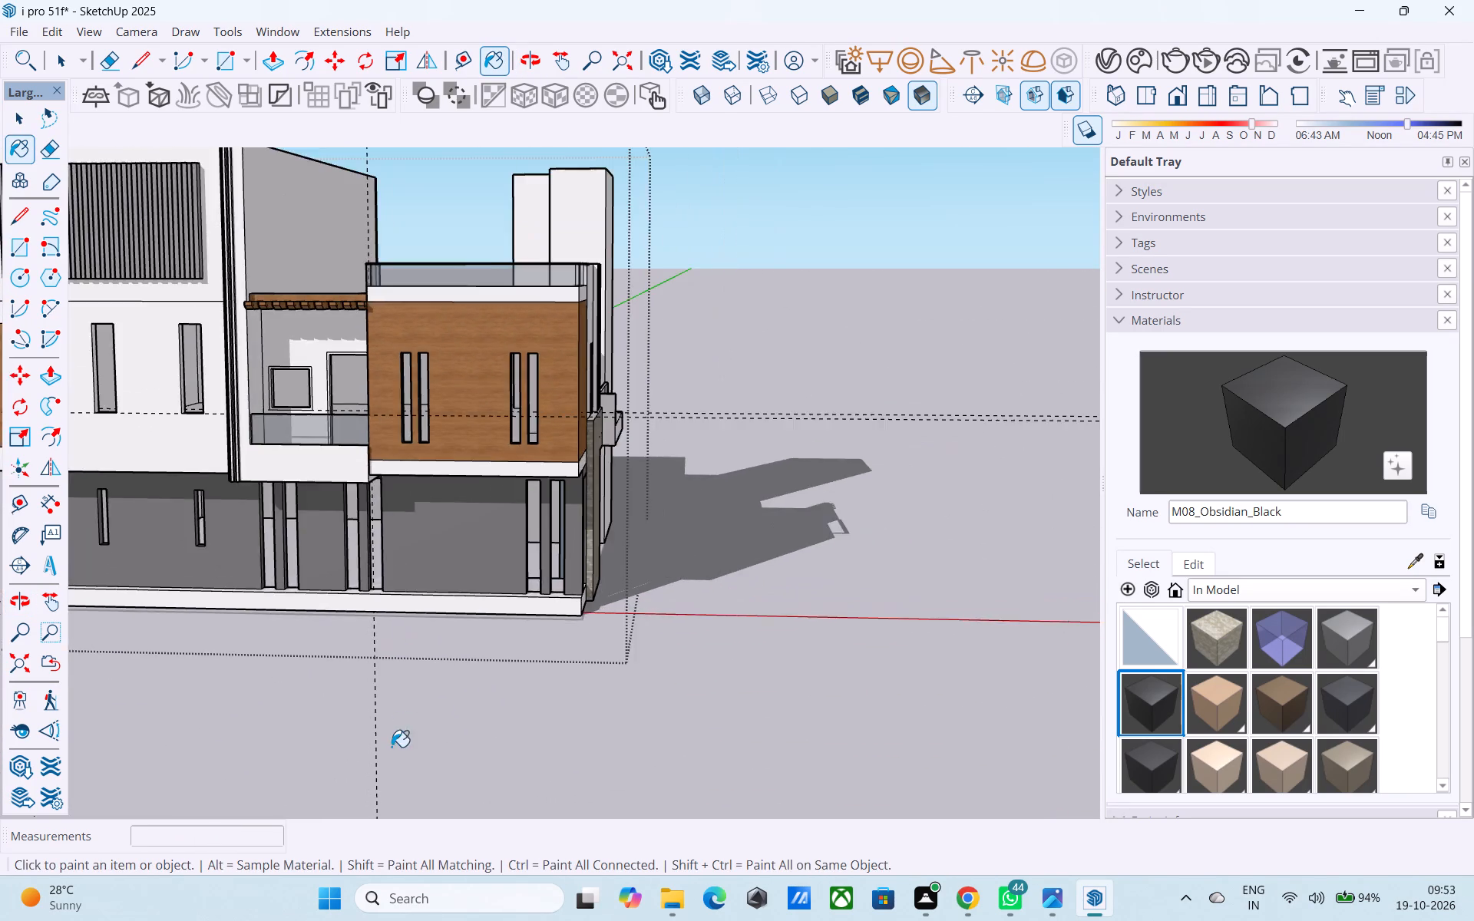
scroll(392, 747, down, 2)
scroll(464, 272, up, 10)
middle_drag(452, 306, 456, 182)
scroll(456, 182, up, 6)
middle_drag(425, 214, 473, 114)
scroll(250, 348, up, 5)
click(200, 484)
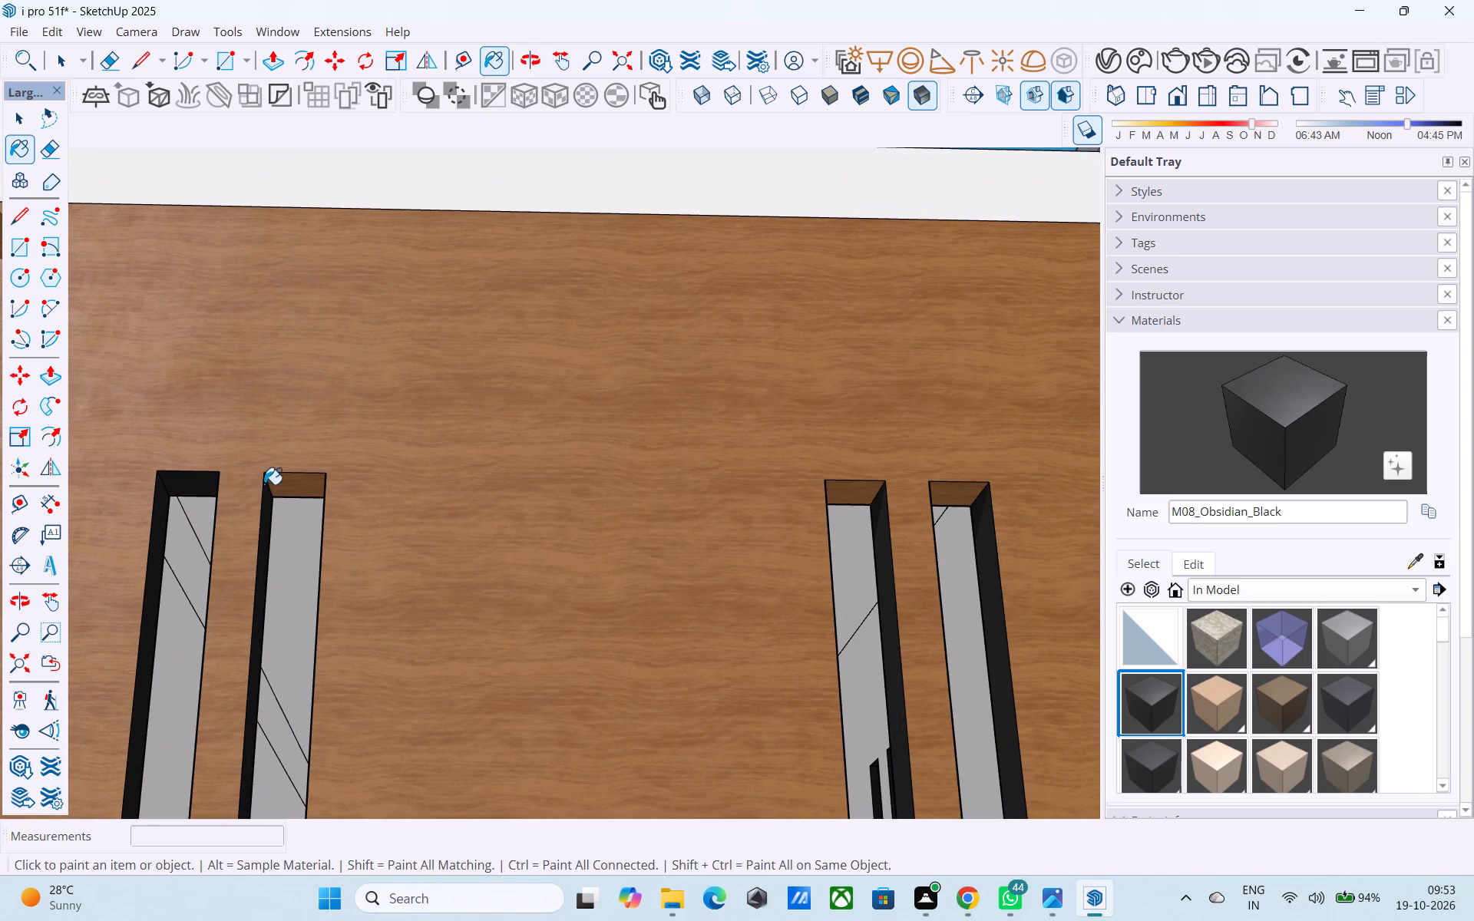
drag(276, 483, 284, 483)
click(857, 487)
click(951, 490)
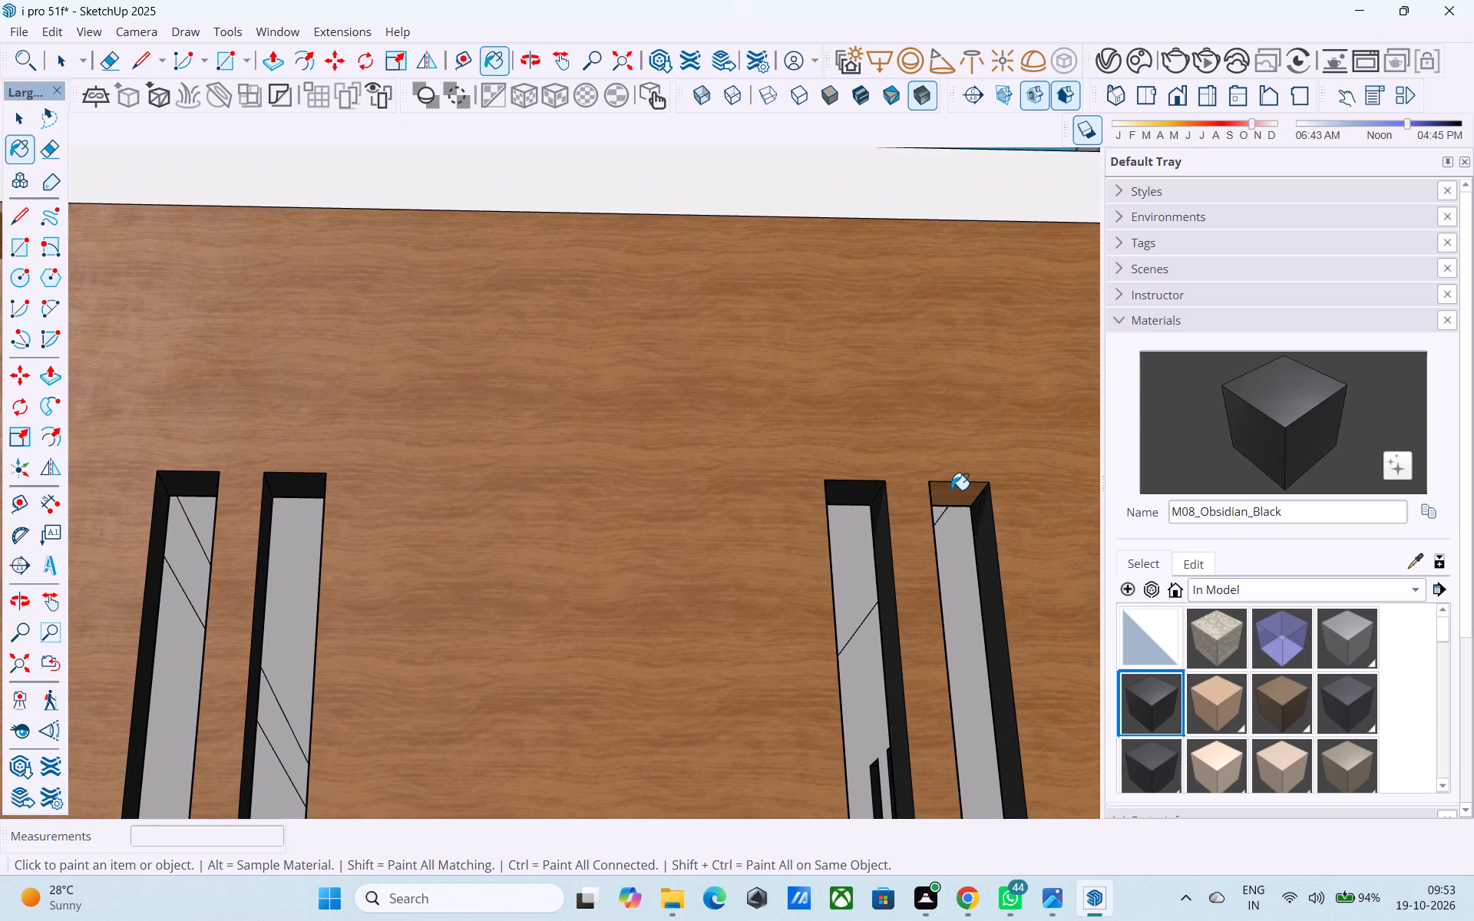
Paint both sides, the top and the bottom reveal of the white wall's slit window nearer the timber strip with M08_Obsidian_Black.
middle_drag(951, 488, 533, 641)
scroll(946, 488, down, 2)
scroll(514, 609, down, 14)
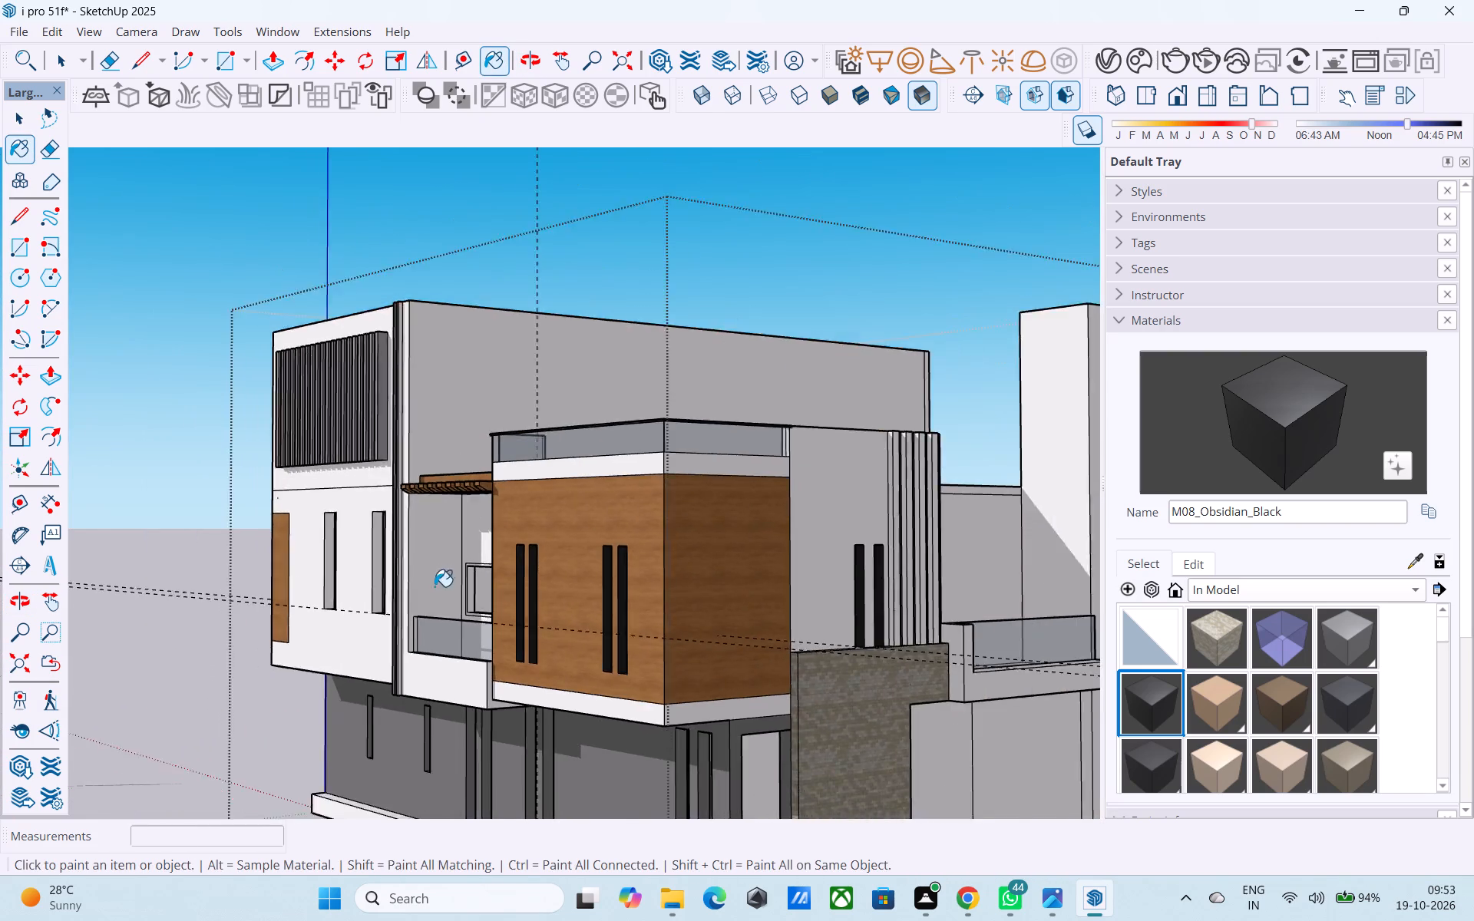
scroll(299, 572, up, 18)
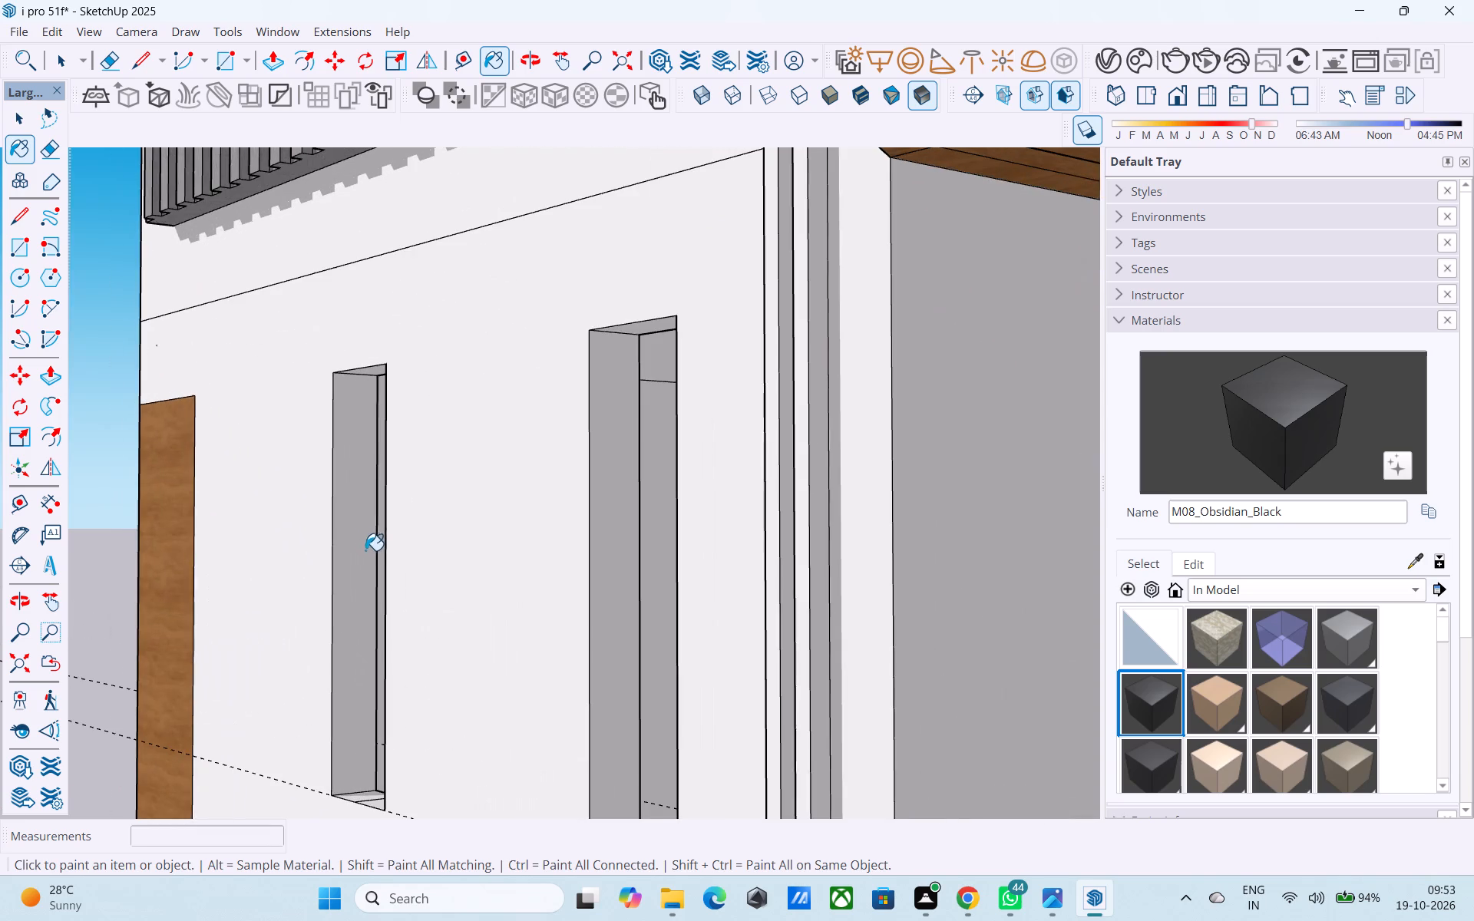
click(357, 543)
middle_drag(356, 543, 408, 564)
scroll(408, 563, up, 1)
scroll(386, 481, up, 4)
click(359, 229)
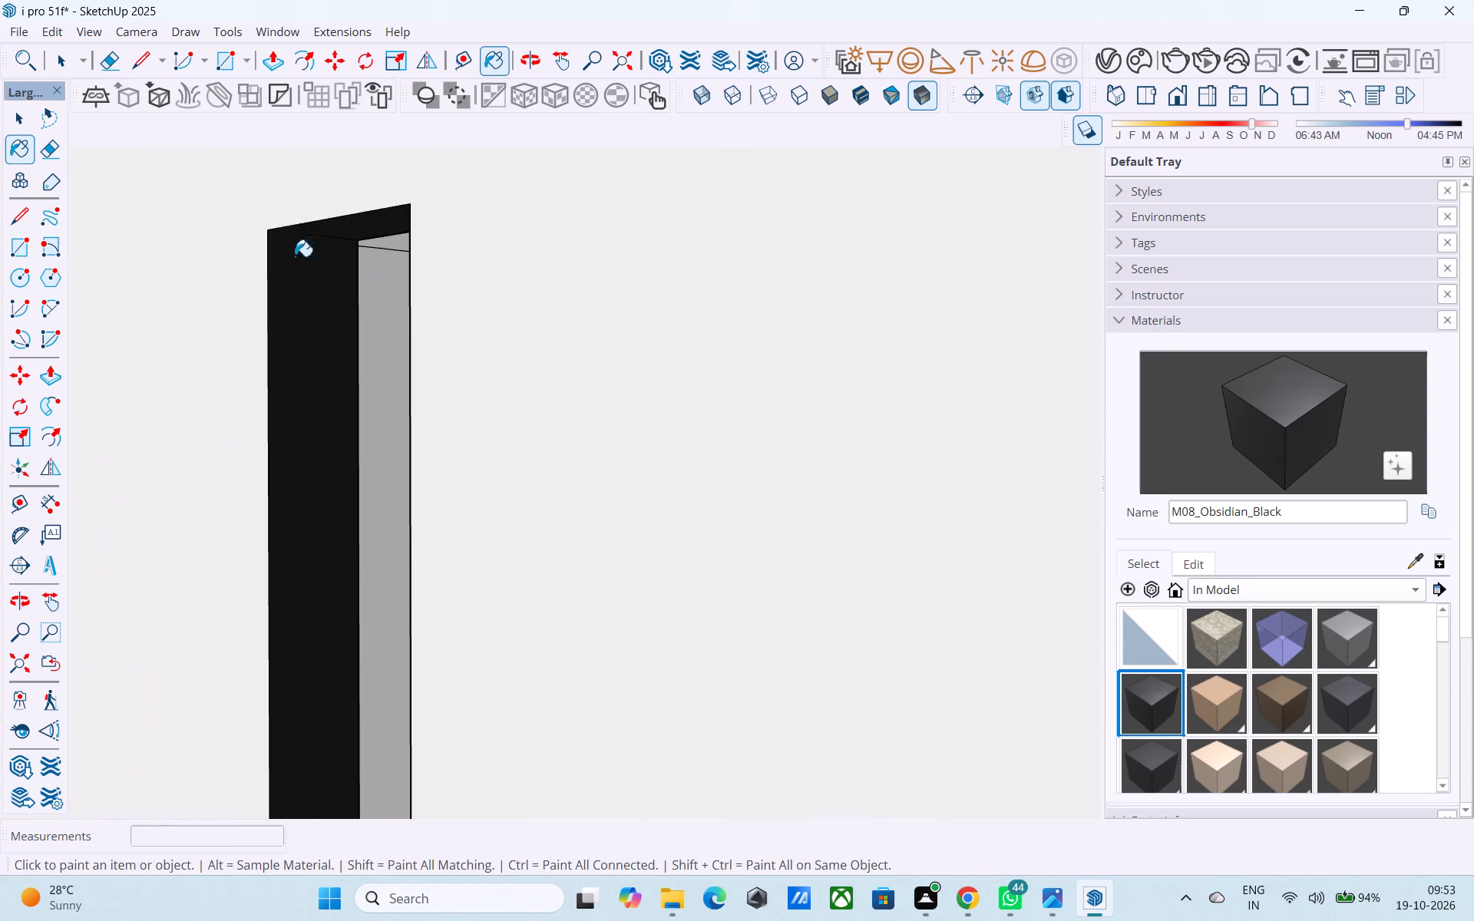
scroll(216, 314, down, 9)
middle_drag(298, 534, 1031, 579)
click(274, 583)
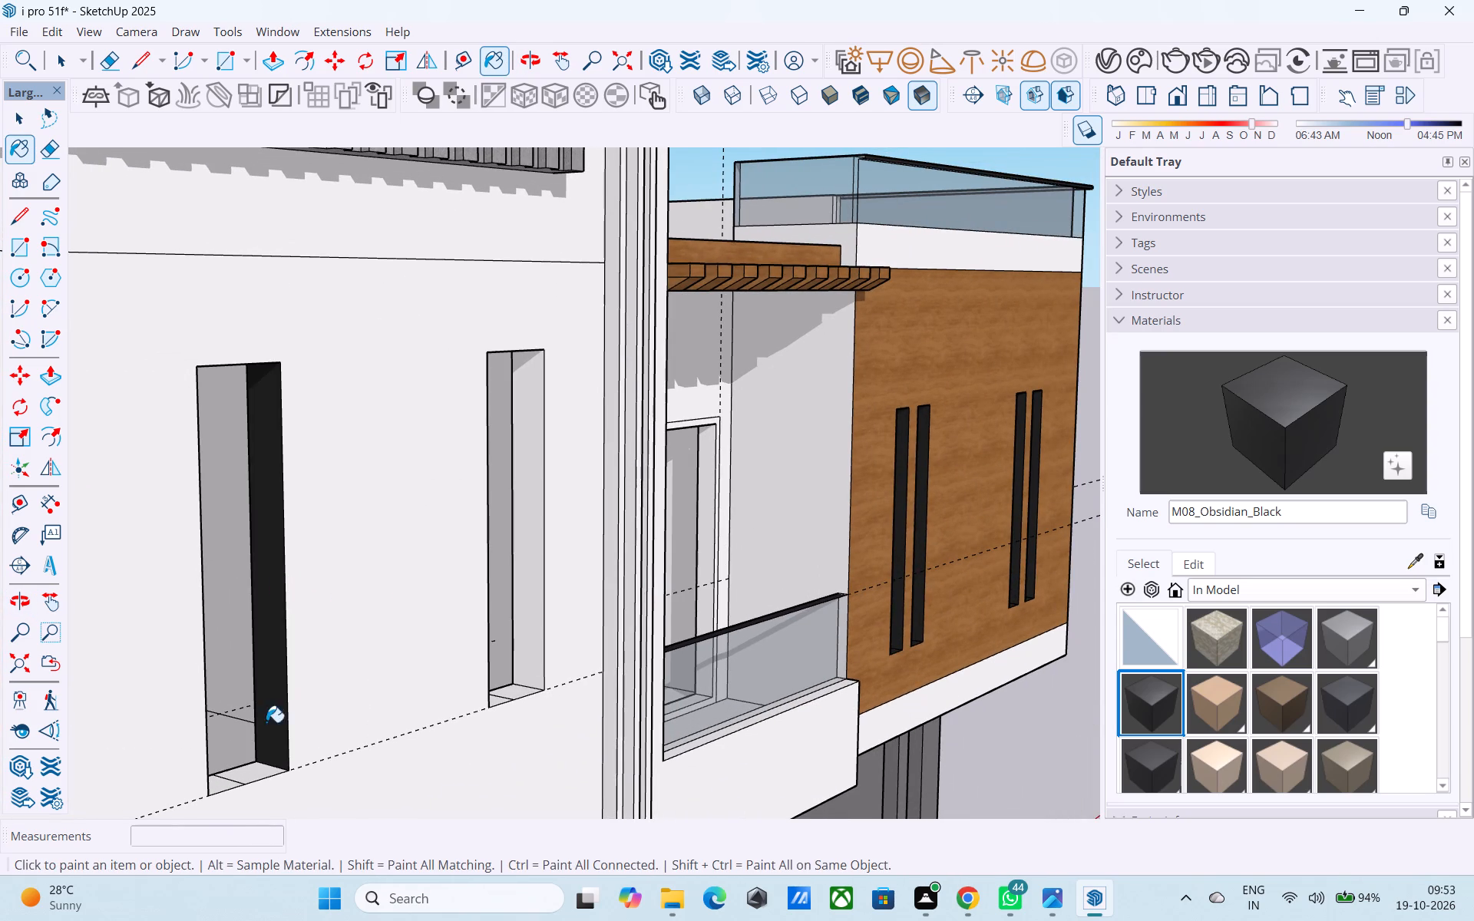
click(220, 787)
click(239, 777)
Paint both sides, the bottom and the top reveal of the white wall's slit window nearer the balcony with M08_Obsidian_Black.
click(527, 673)
click(521, 696)
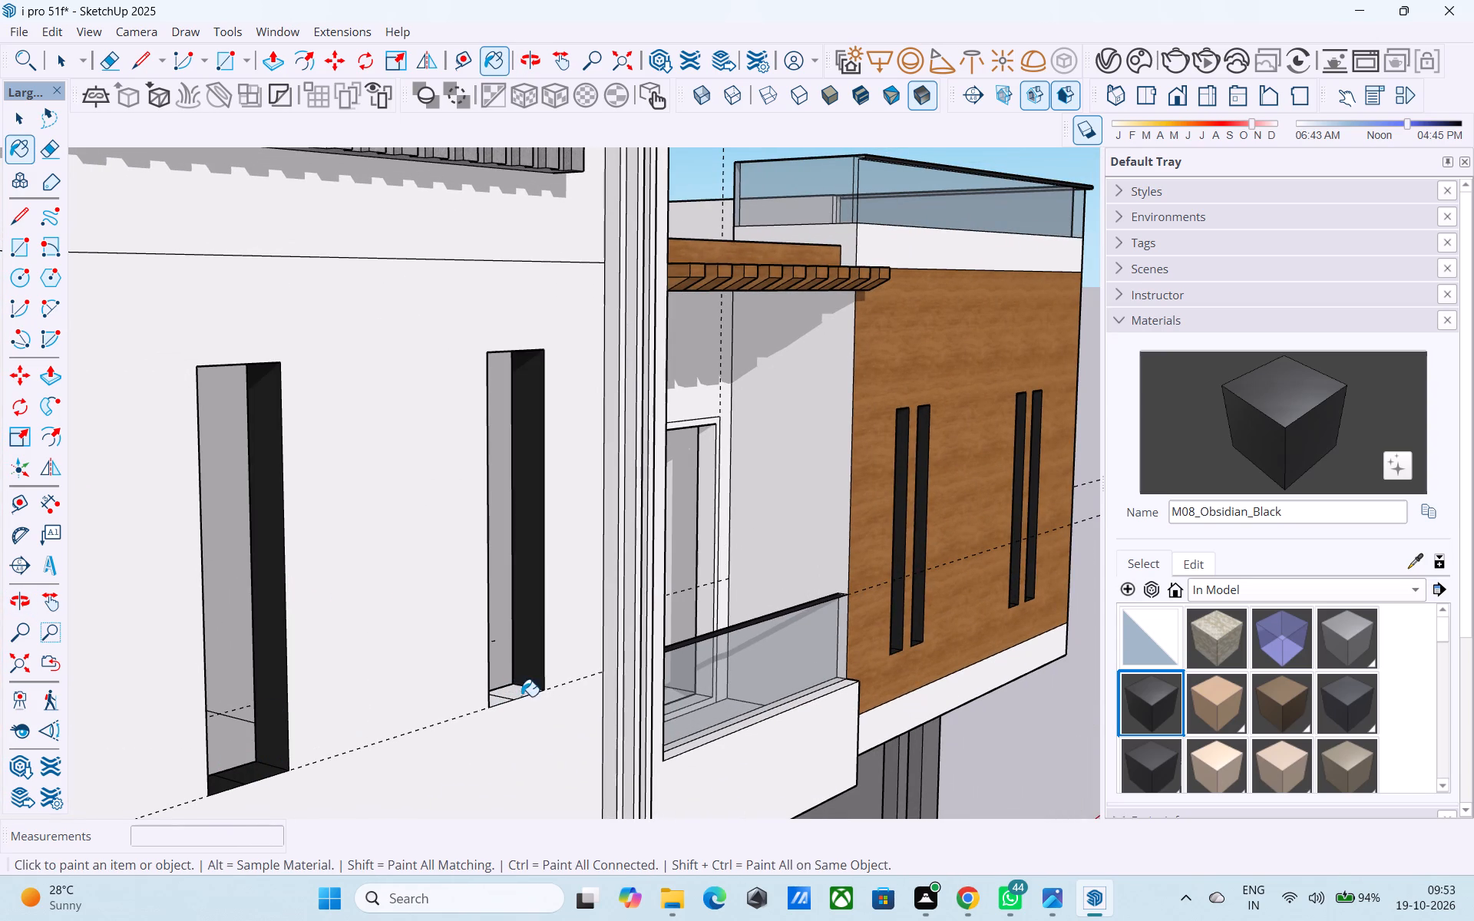
click(495, 707)
middle_drag(560, 666, 67, 821)
scroll(470, 657, up, 5)
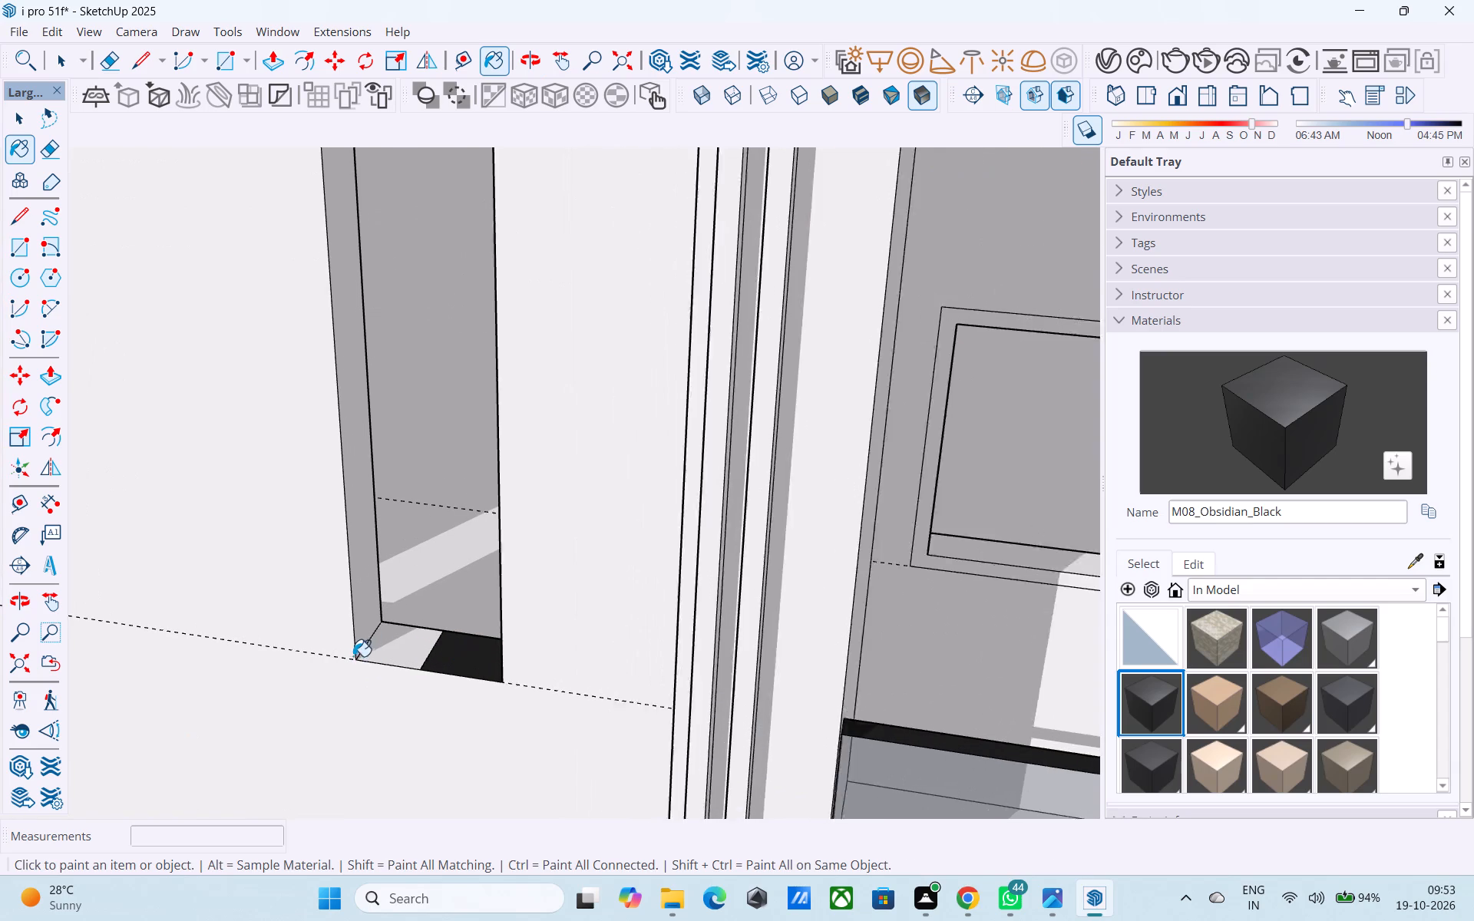
scroll(353, 656, up, 2)
click(380, 643)
click(369, 622)
scroll(300, 748, down, 14)
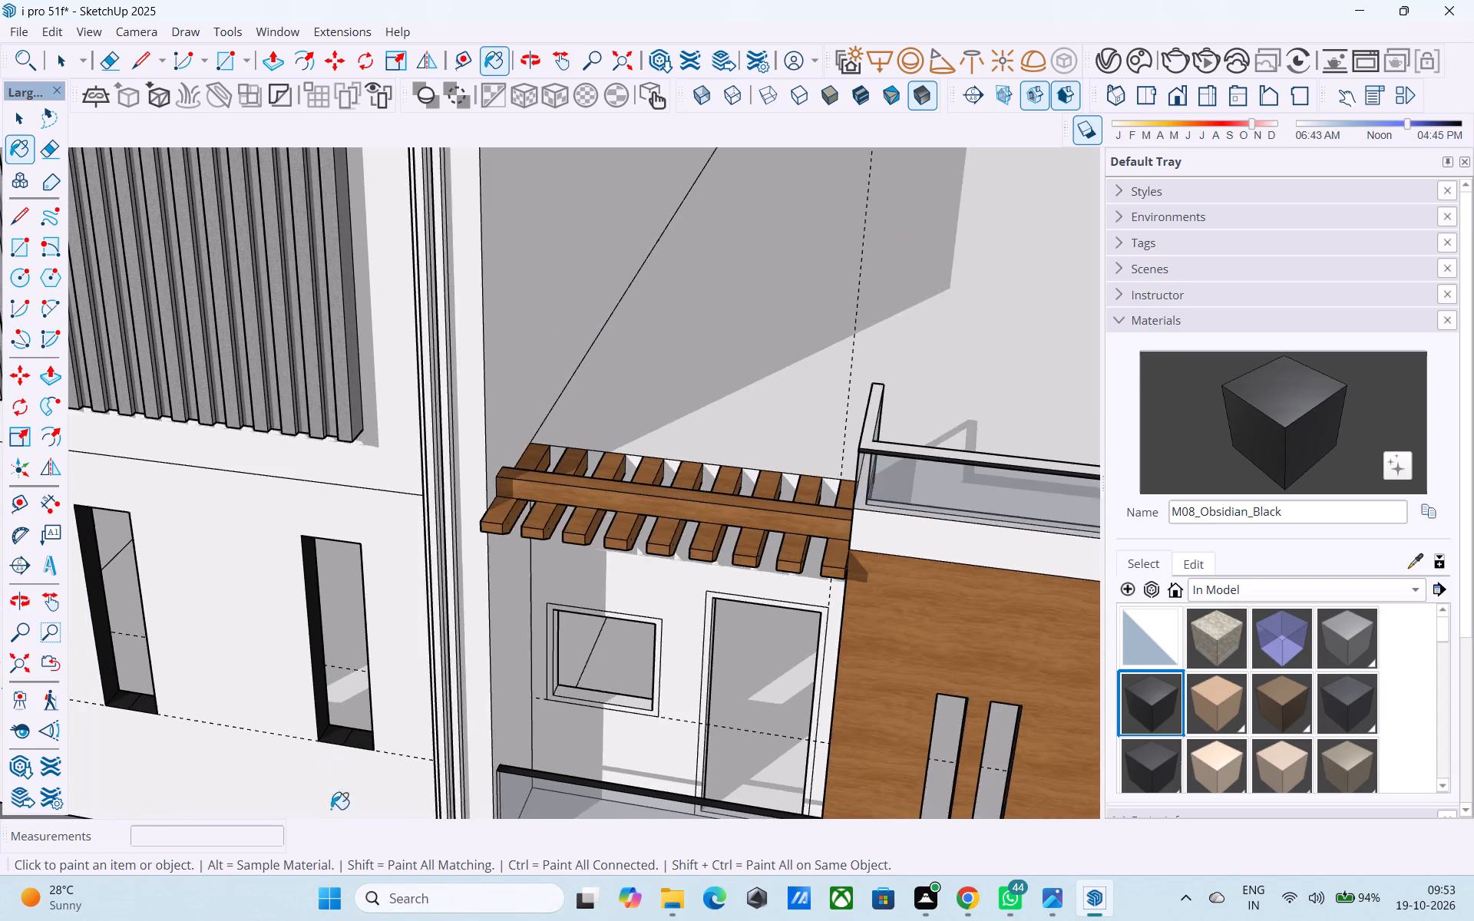
middle_drag(415, 532, 455, 556)
scroll(470, 547, up, 10)
middle_drag(495, 573, 523, 499)
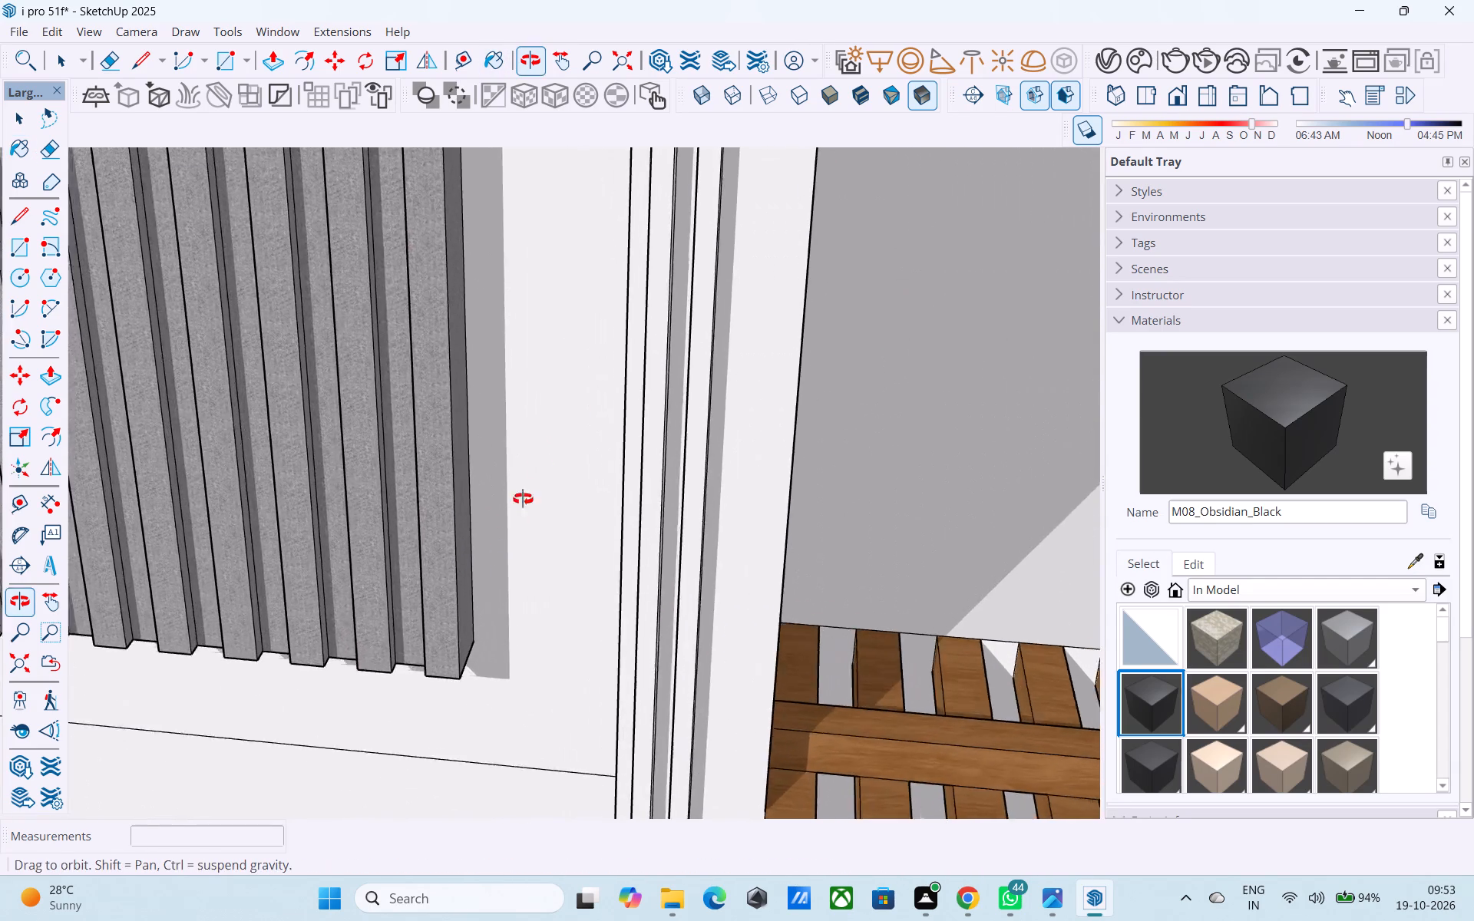
middle_drag(523, 499, 682, 269)
scroll(682, 270, down, 6)
middle_drag(640, 394, 761, 224)
scroll(555, 650, up, 4)
click(540, 614)
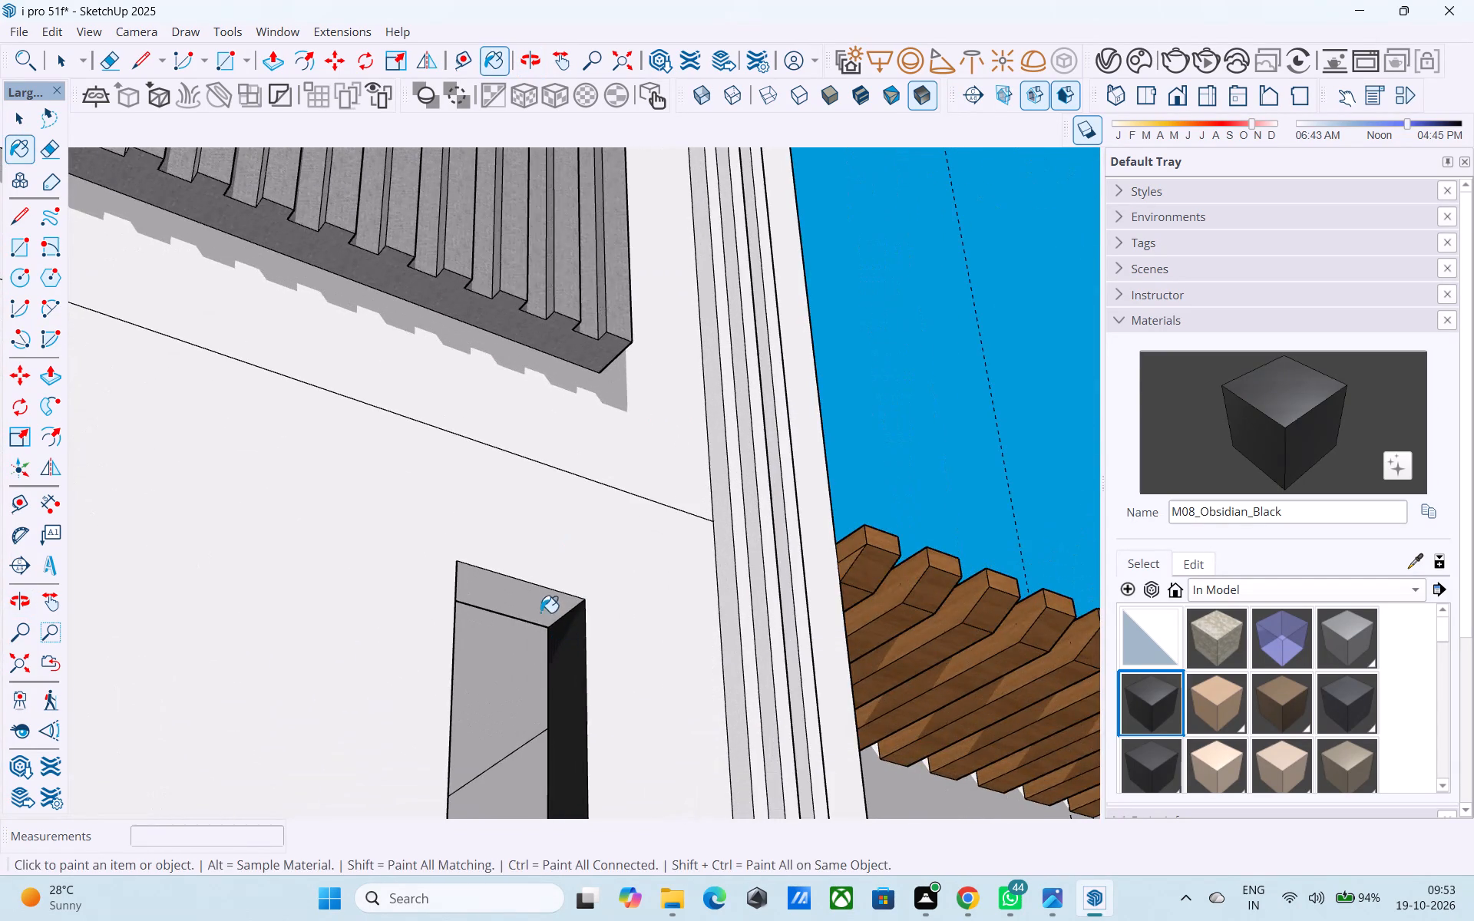
Leave painting and examine the black slit-window reveals across the house's front and side facades.
scroll(692, 548, down, 4)
middle_drag(651, 565, 294, 609)
scroll(292, 588, down, 12)
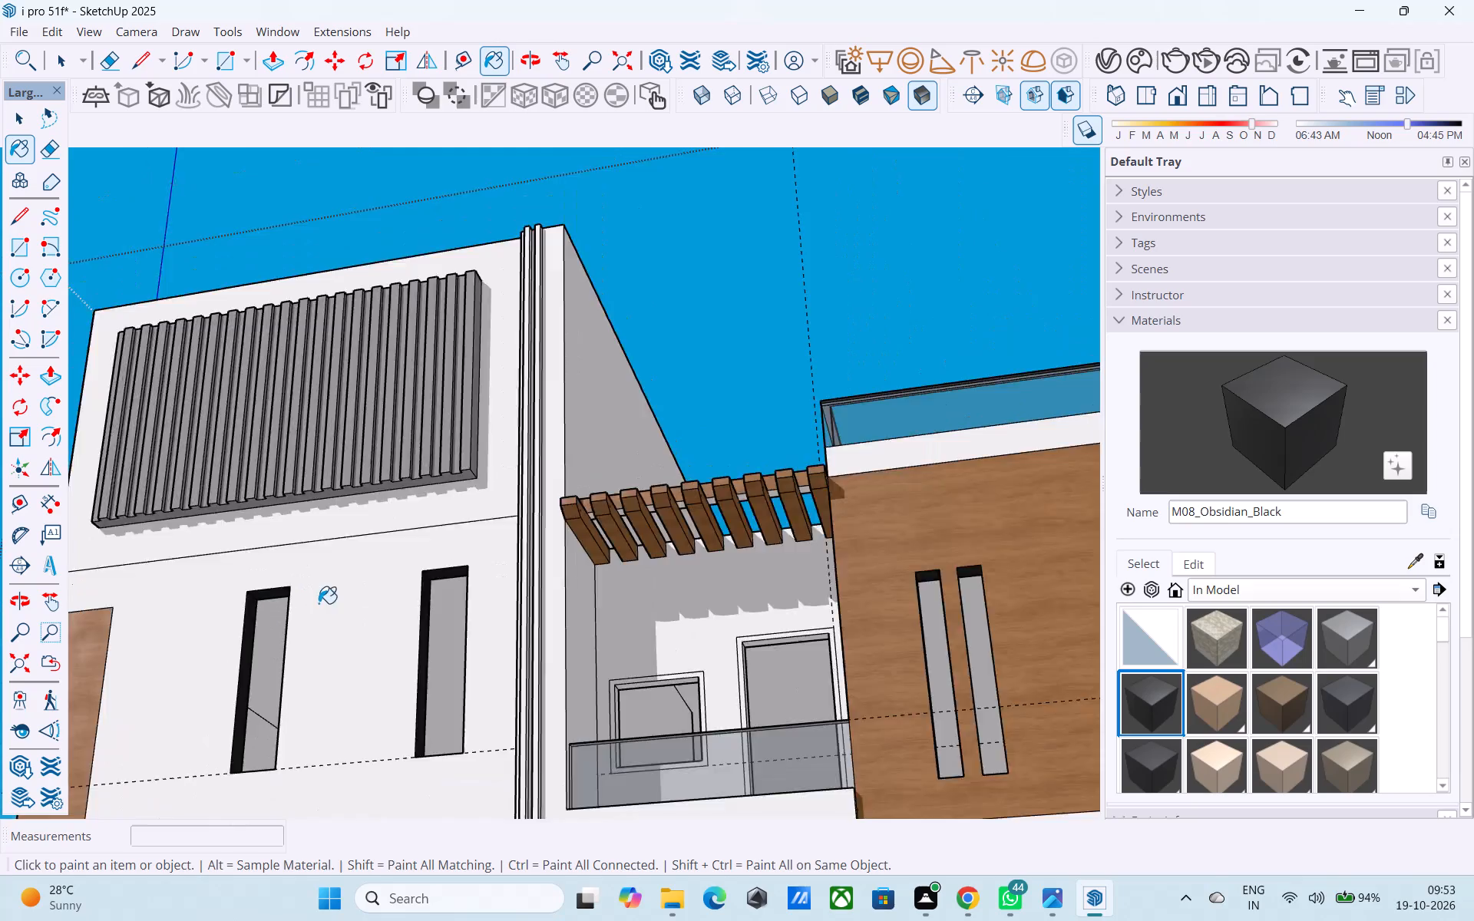
scroll(319, 603, down, 3)
middle_drag(454, 566, 253, 642)
scroll(313, 489, down, 10)
middle_drag(420, 510, 436, 634)
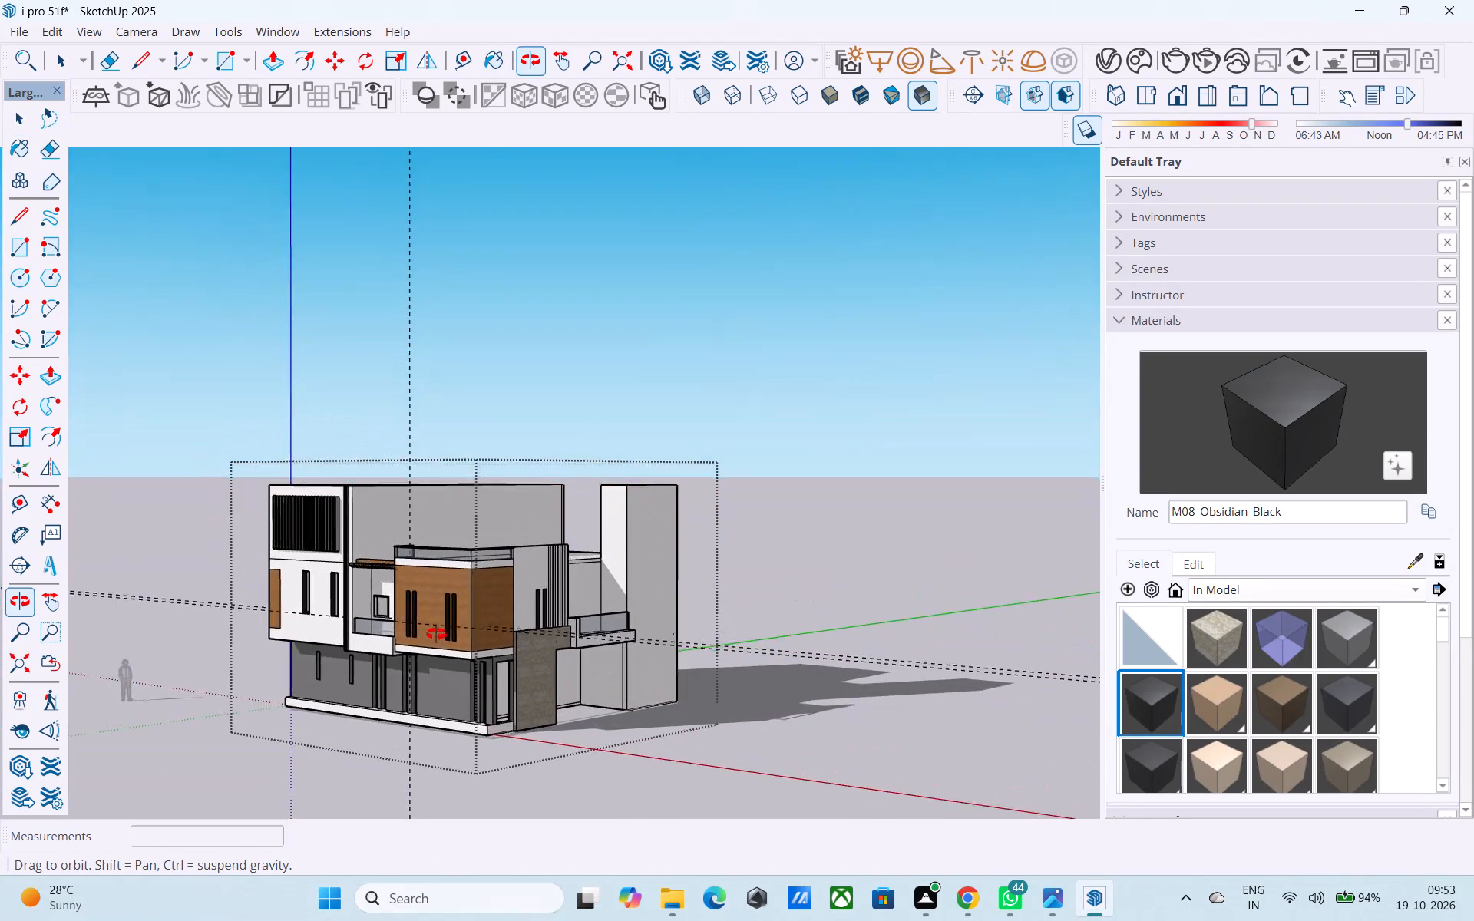
middle_drag(436, 634, 378, 647)
scroll(378, 647, up, 6)
key(space)
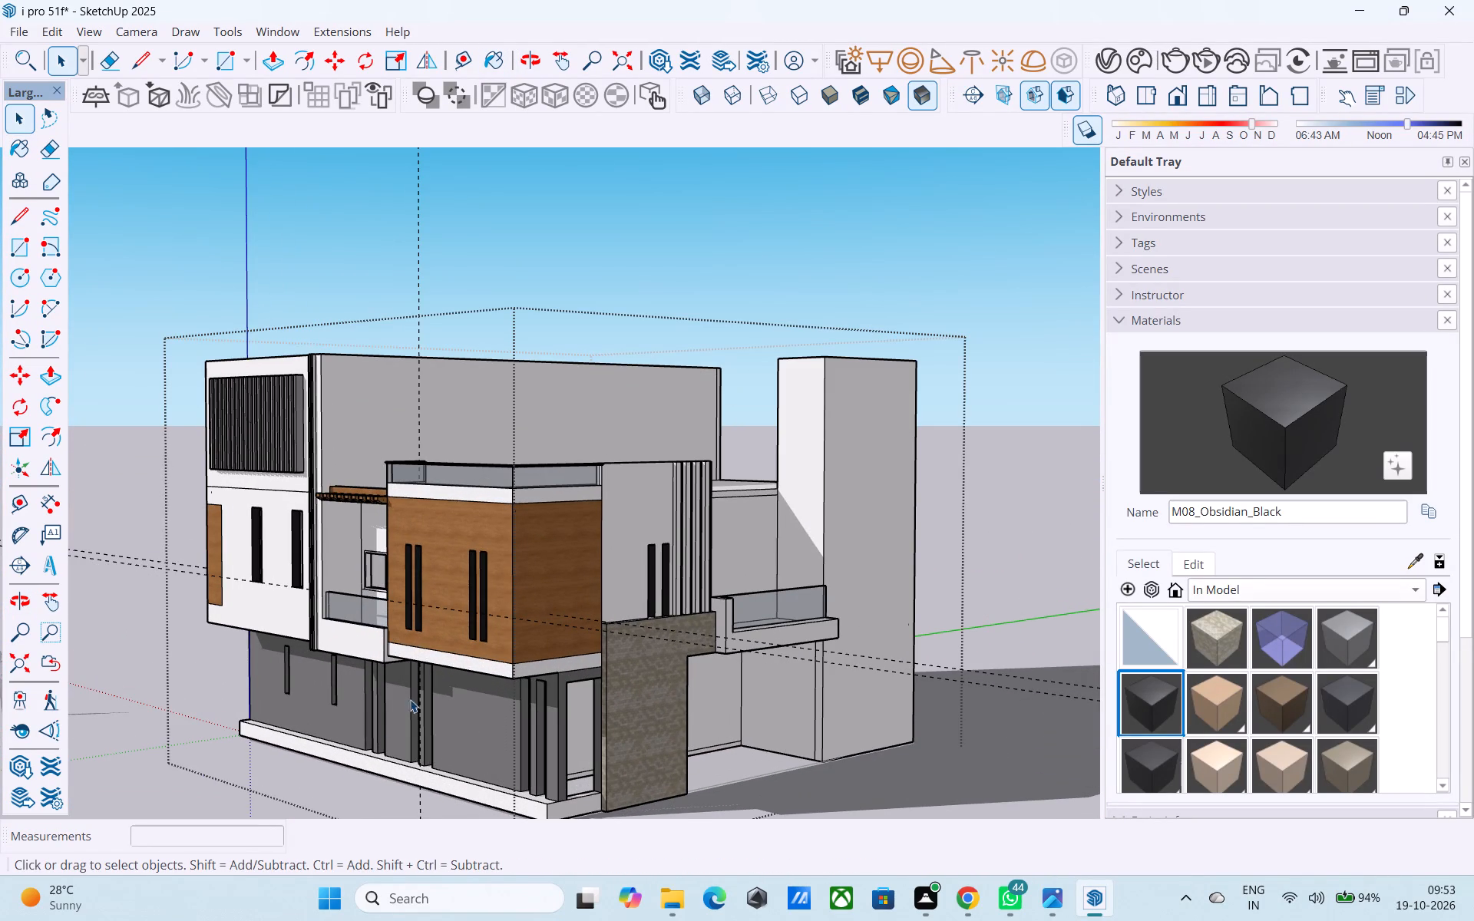
Erase the short vertical edge where the white band above the timber block meets the adjoining side wall.
scroll(280, 497, down, 5)
middle_drag(458, 533, 508, 511)
scroll(521, 522, up, 2)
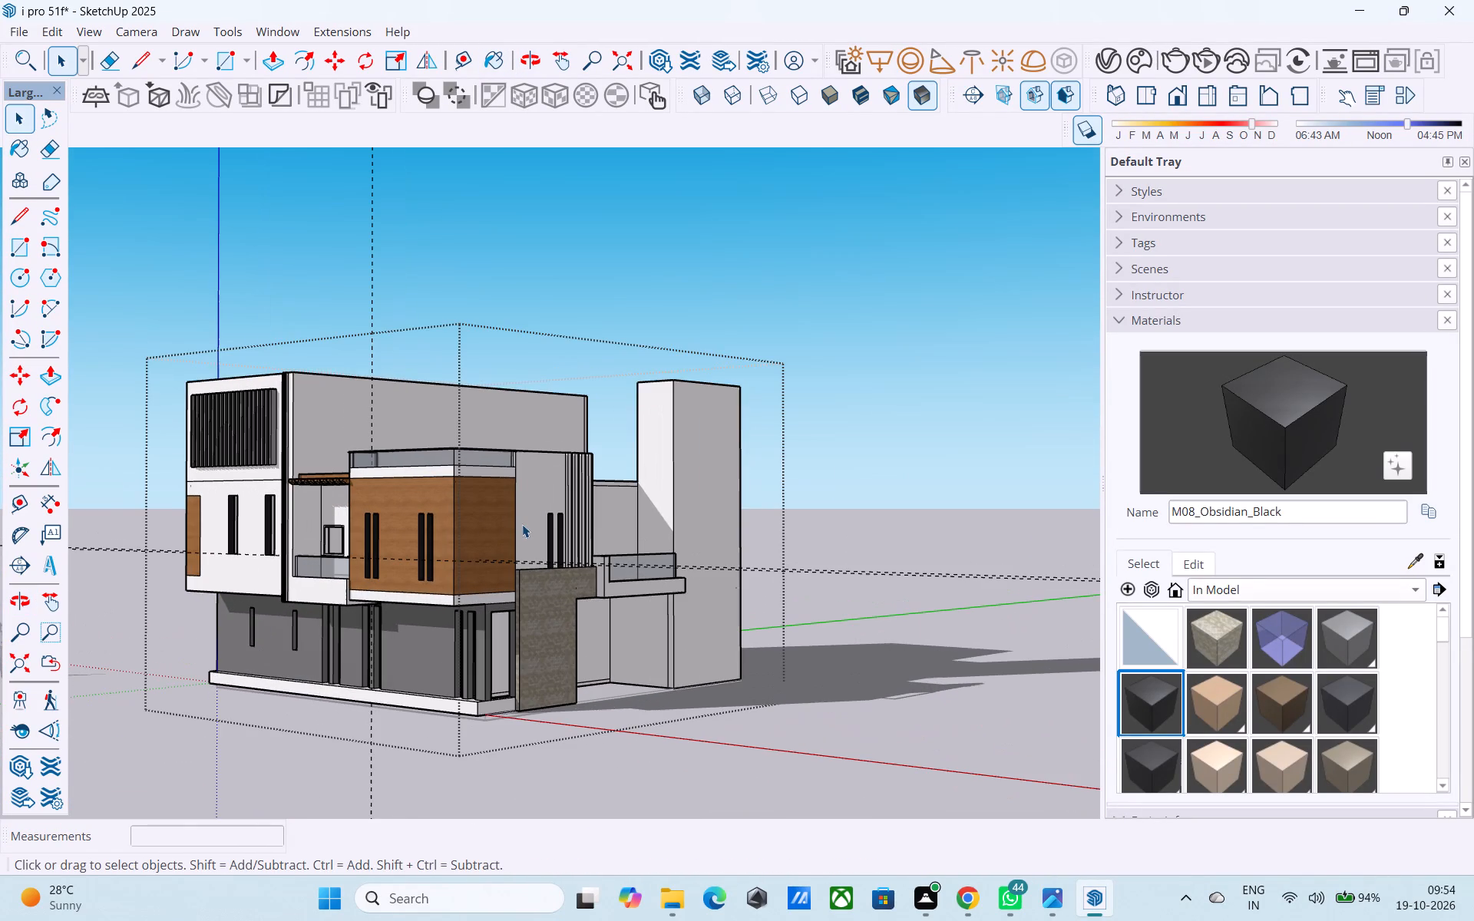
middle_click(522, 526)
scroll(531, 507, up, 9)
middle_drag(529, 497, 446, 512)
scroll(635, 522, down, 5)
scroll(340, 500, up, 17)
middle_drag(504, 517, 557, 532)
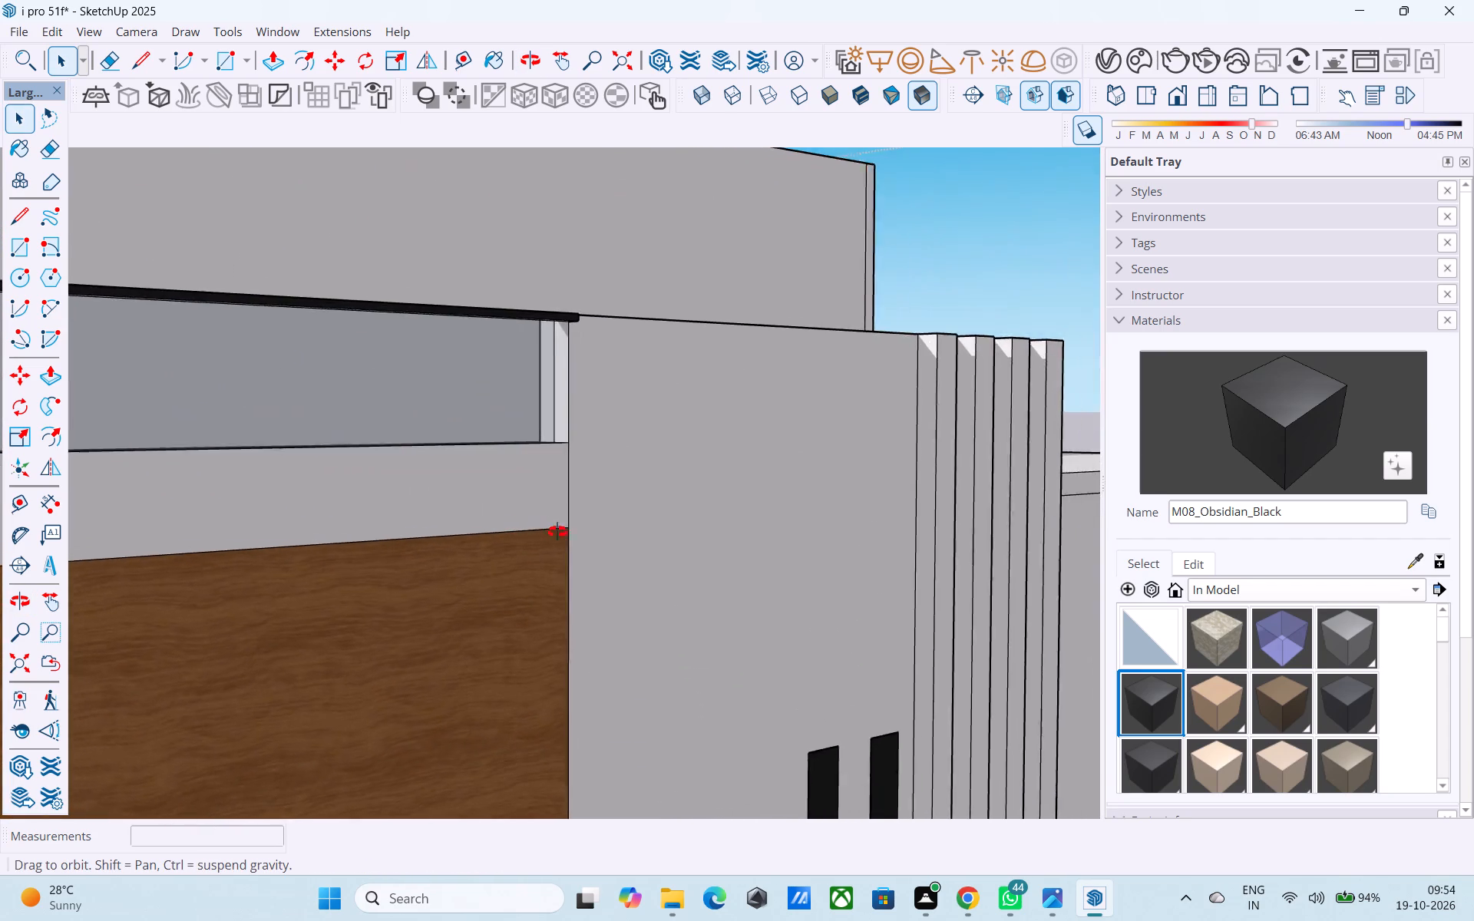
middle_drag(557, 532, 656, 540)
key(e)
scroll(610, 510, up, 6)
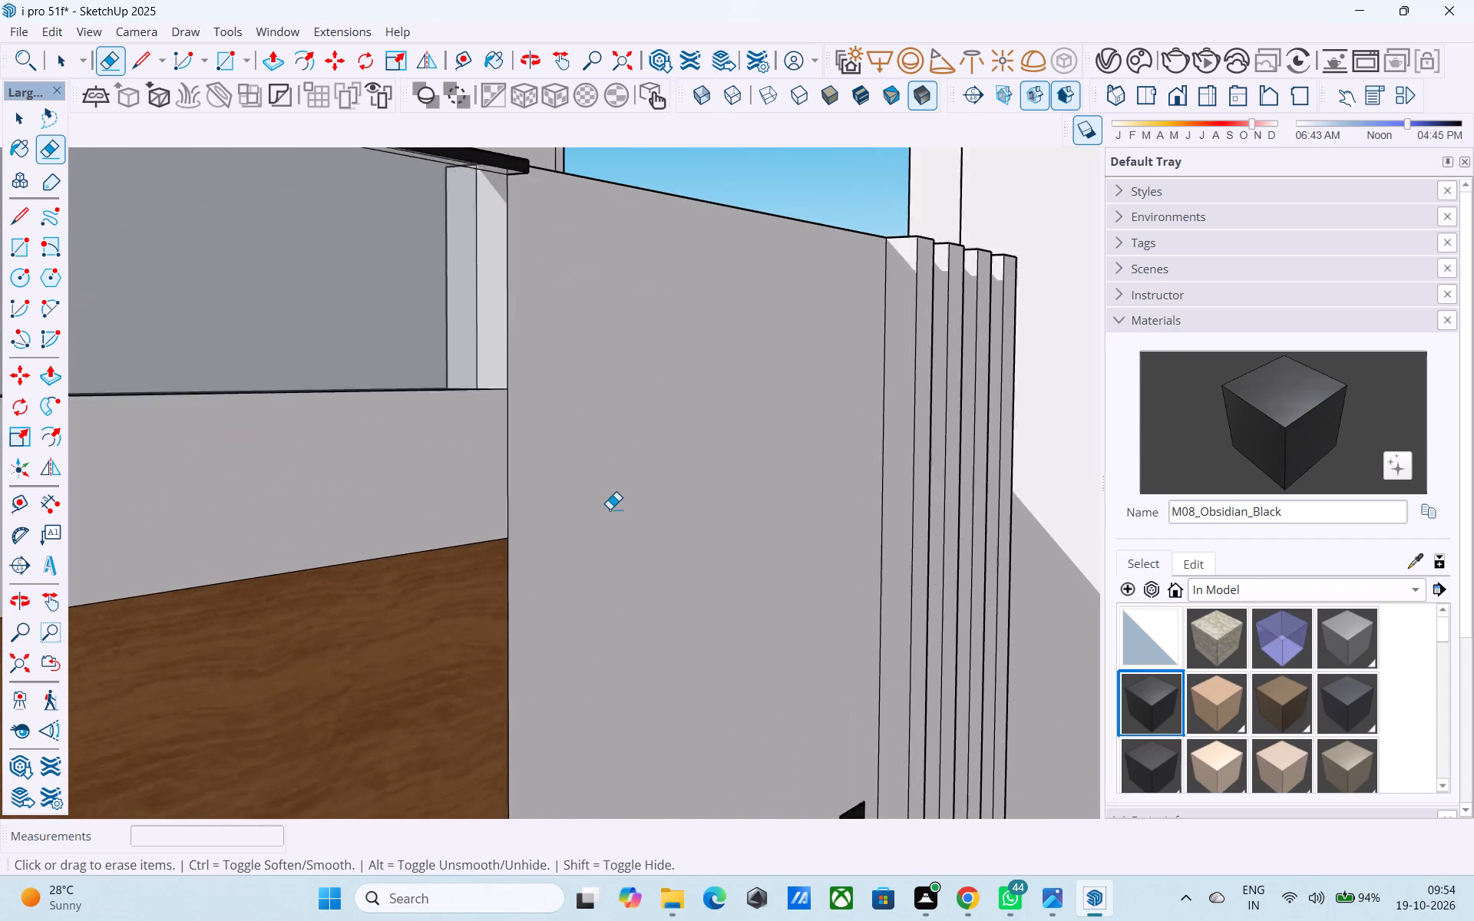
drag(458, 464, 662, 452)
scroll(679, 464, down, 16)
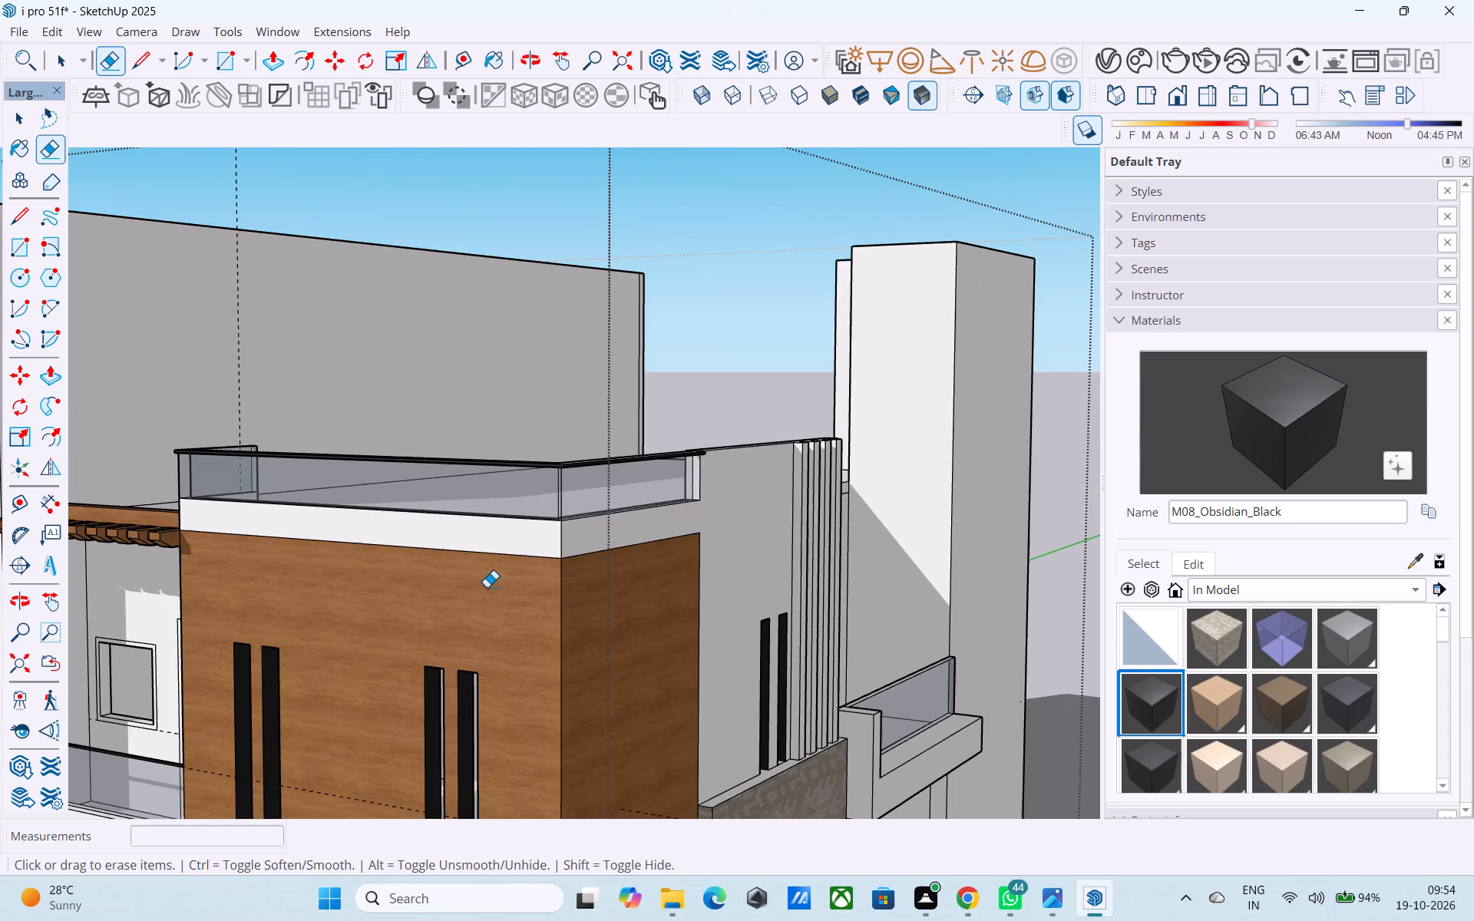
Examine the timber block, white band and slit windows across the front and side facades.
middle_drag(438, 572, 256, 566)
middle_click(382, 579)
middle_drag(382, 576, 508, 582)
scroll(785, 520, down, 6)
middle_drag(798, 540, 667, 553)
scroll(730, 510, down, 5)
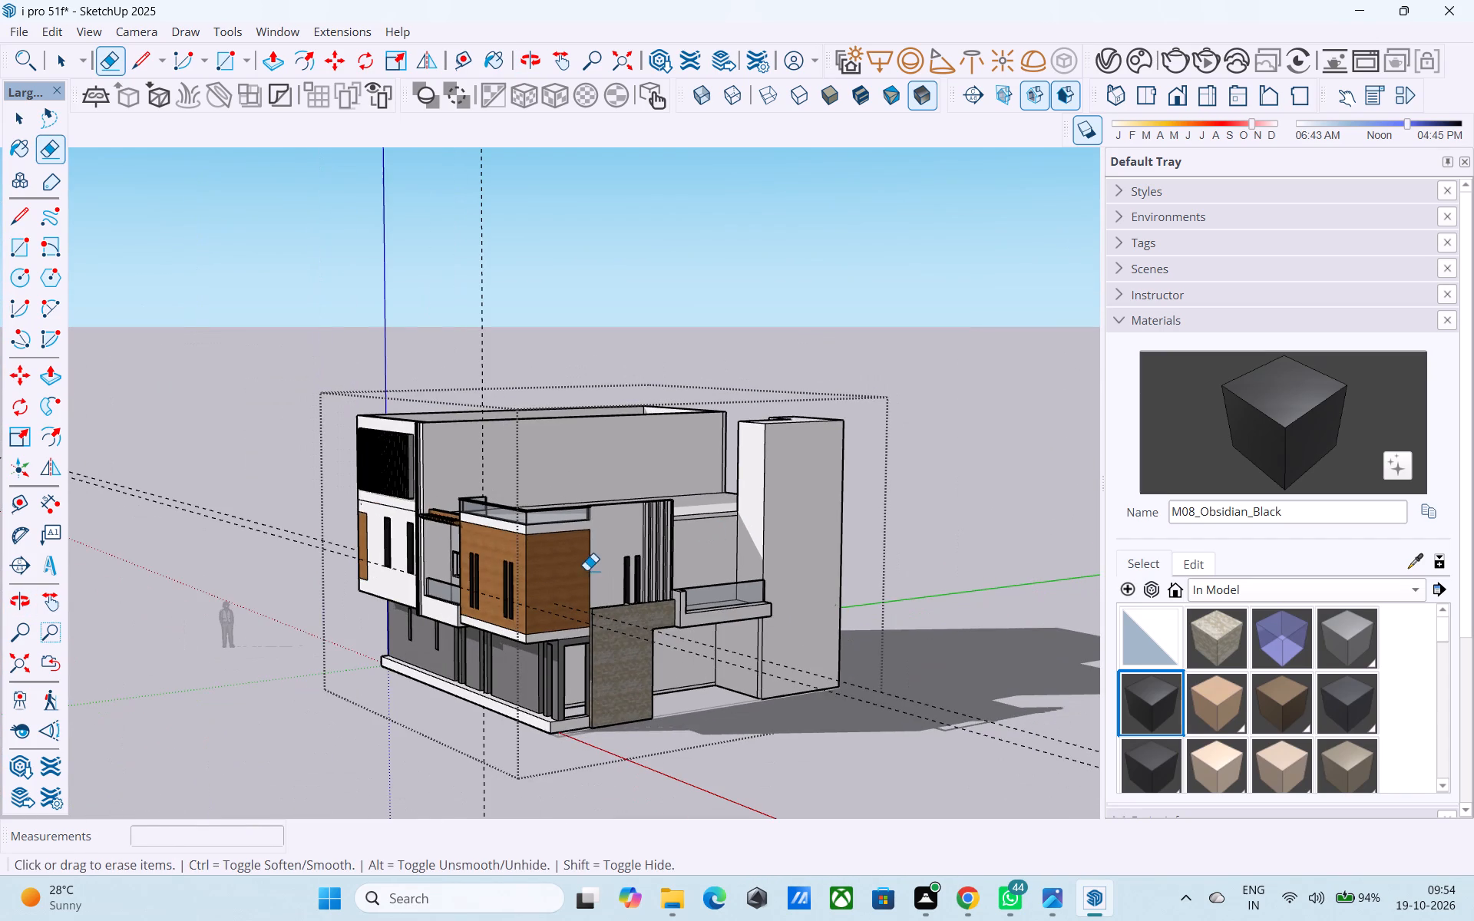
scroll(569, 562, up, 5)
scroll(455, 582, up, 8)
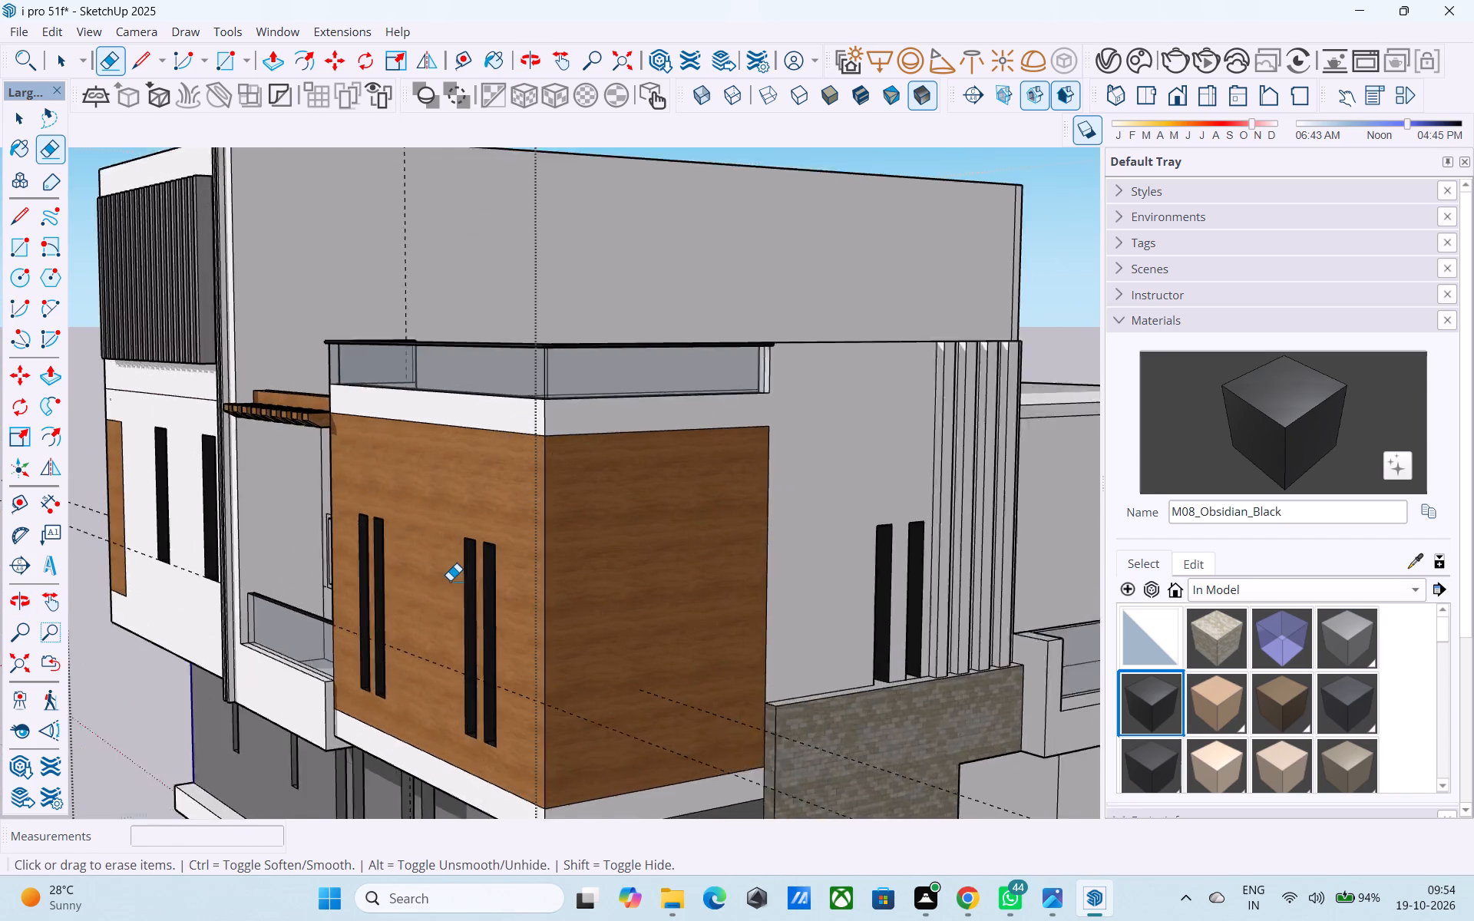
scroll(450, 580, up, 3)
key(space)
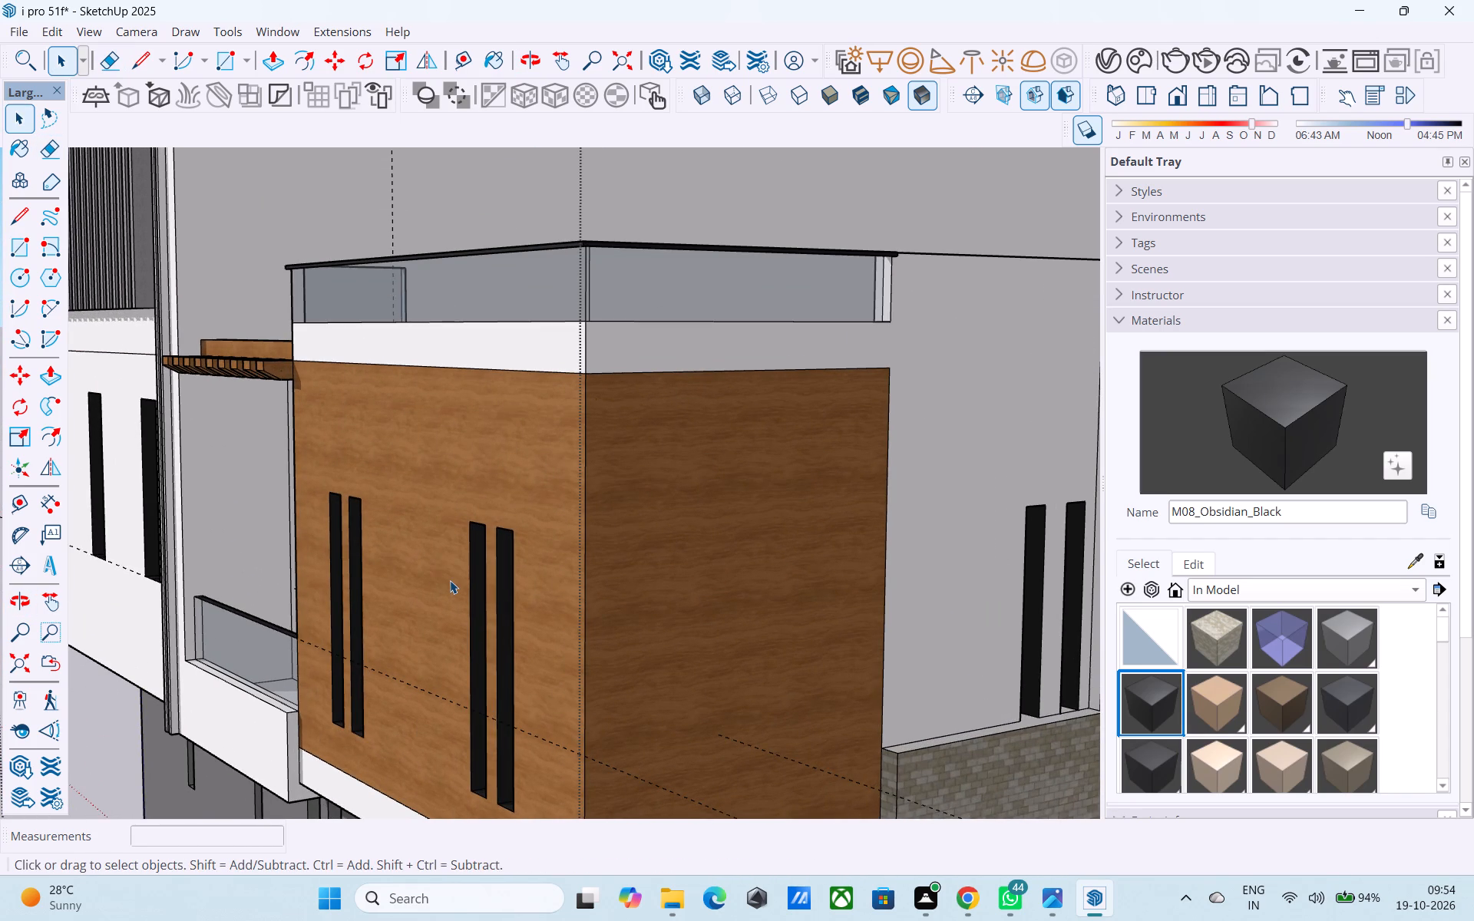
Push/Pull the recessed roof slab edge above the side balcony outward 4' to the face of the adjoining wall.
scroll(493, 549, down, 6)
middle_drag(697, 567, 652, 562)
middle_drag(651, 562, 633, 573)
middle_drag(836, 534, 776, 576)
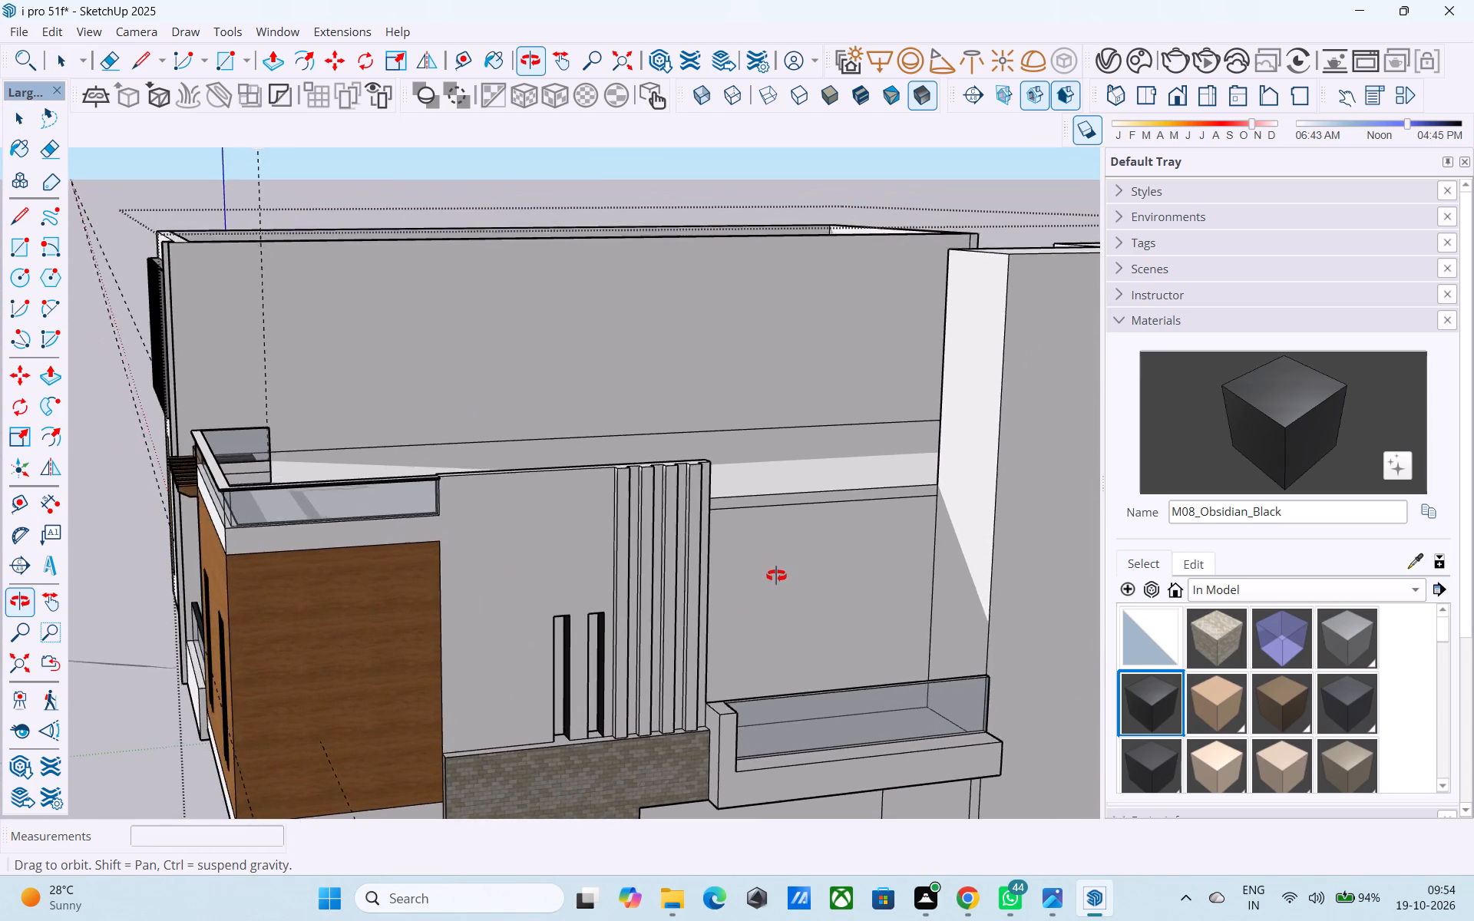
middle_drag(776, 576, 677, 587)
scroll(567, 551, up, 11)
middle_drag(523, 541, 517, 538)
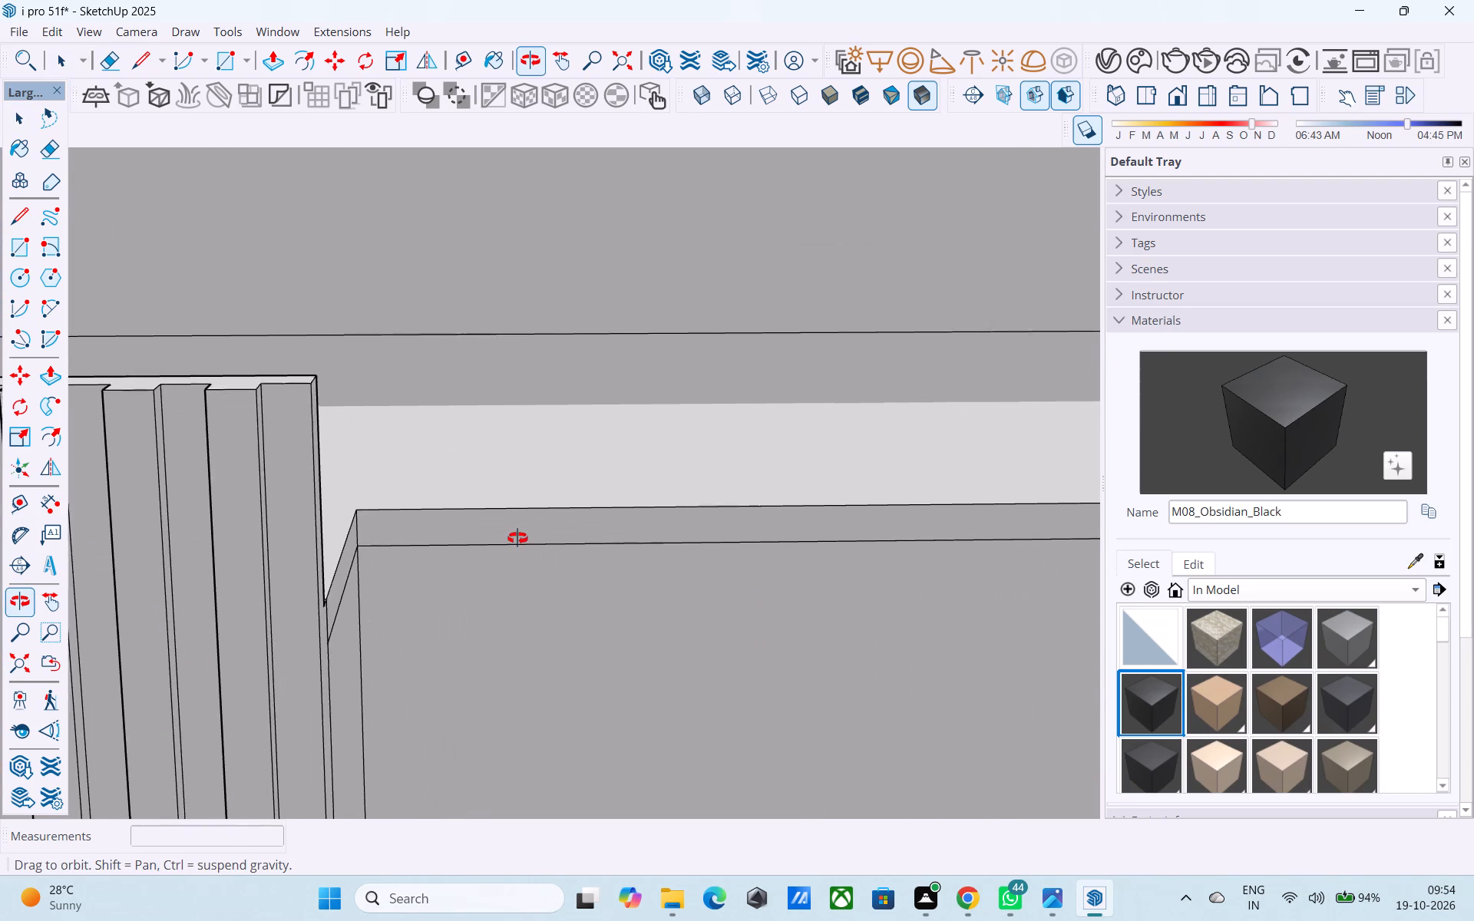
middle_drag(517, 538, 516, 538)
scroll(516, 538, down, 4)
middle_drag(517, 538, 510, 529)
scroll(510, 528, up, 3)
click(513, 525)
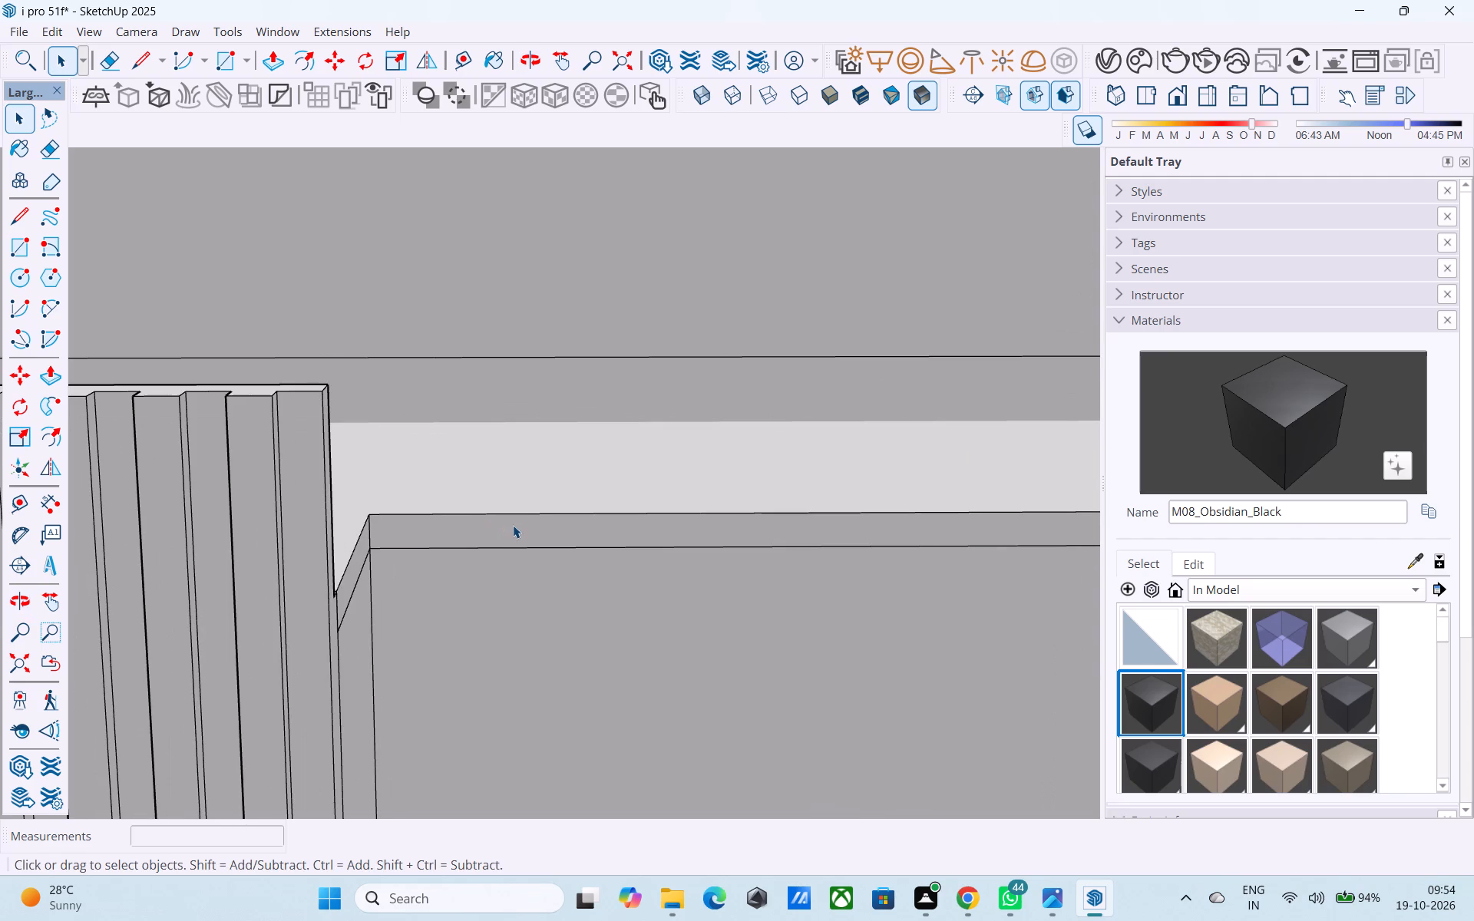
key(p)
click(513, 525)
click(391, 634)
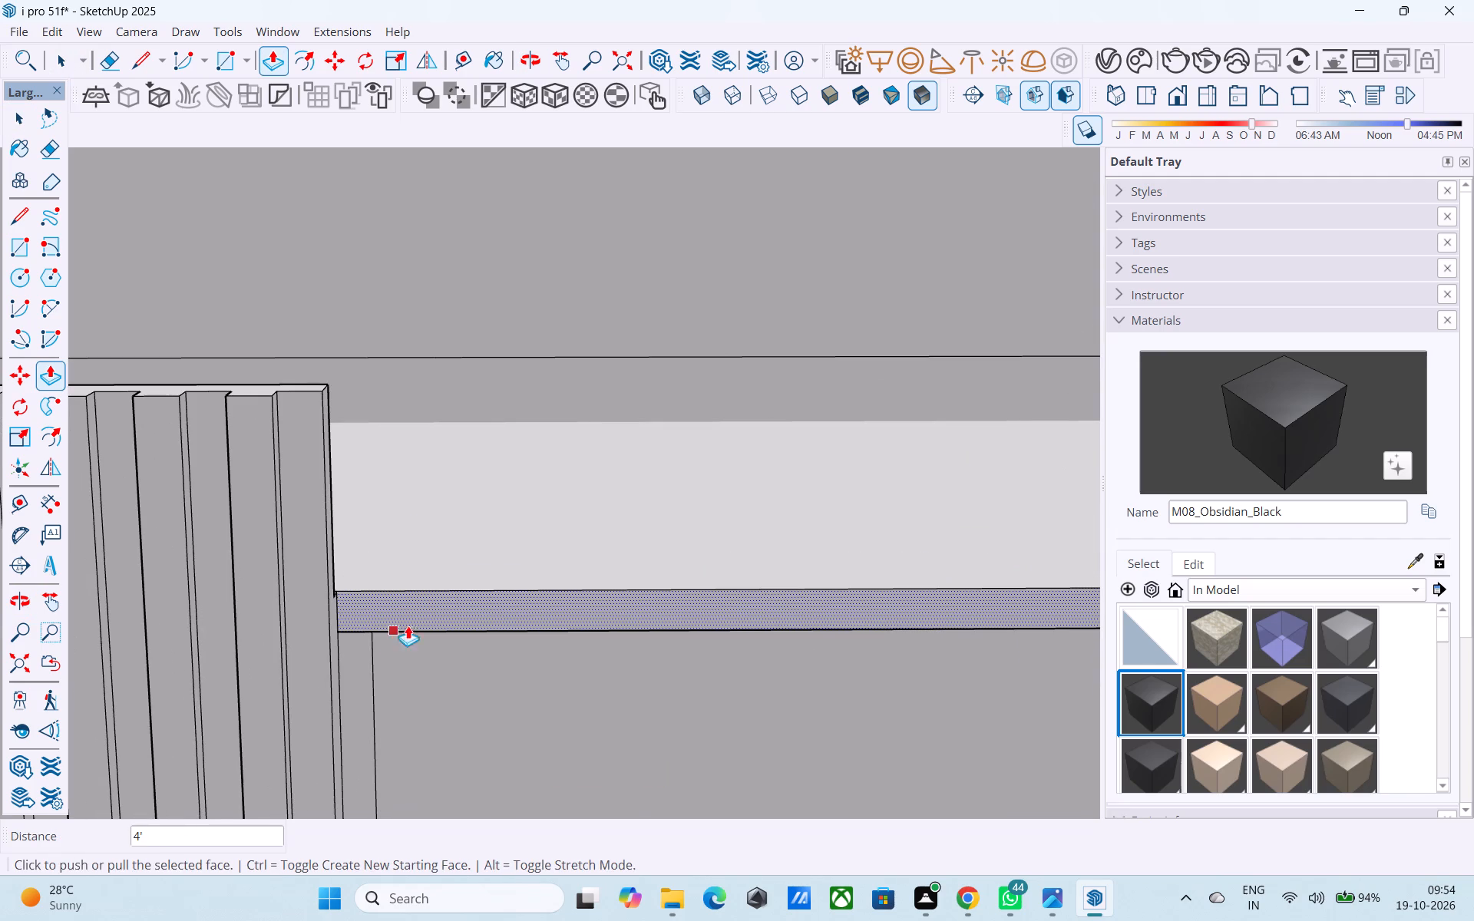
click(418, 615)
scroll(402, 652, down, 5)
click(402, 652)
Extend the roof slab's front face a further 1' 6" over the side balcony.
click(430, 629)
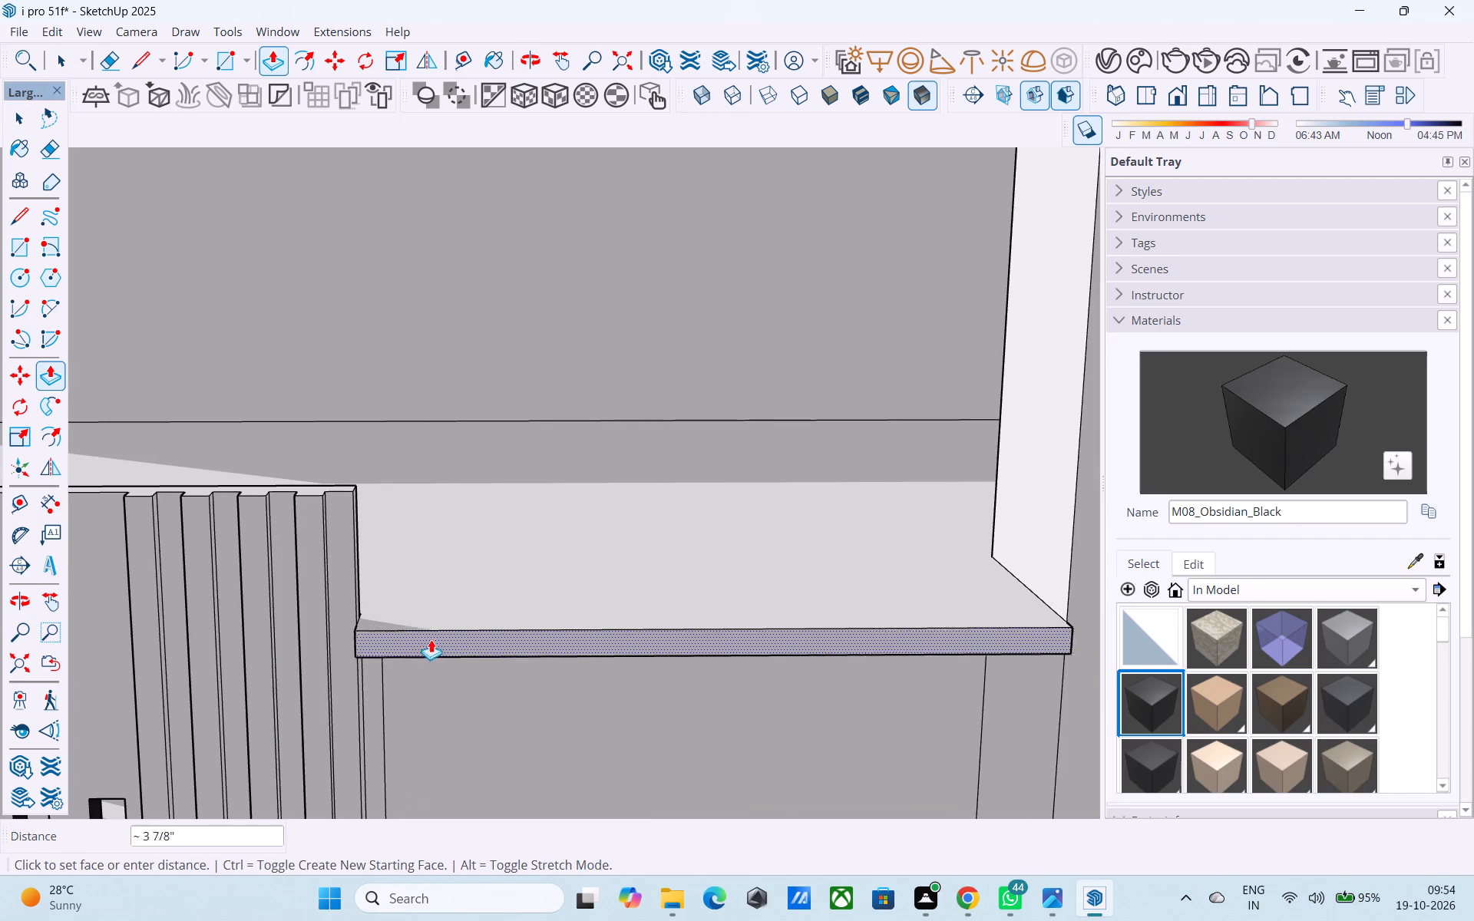
scroll(428, 654, down, 4)
middle_drag(428, 654, 485, 566)
scroll(485, 566, down, 8)
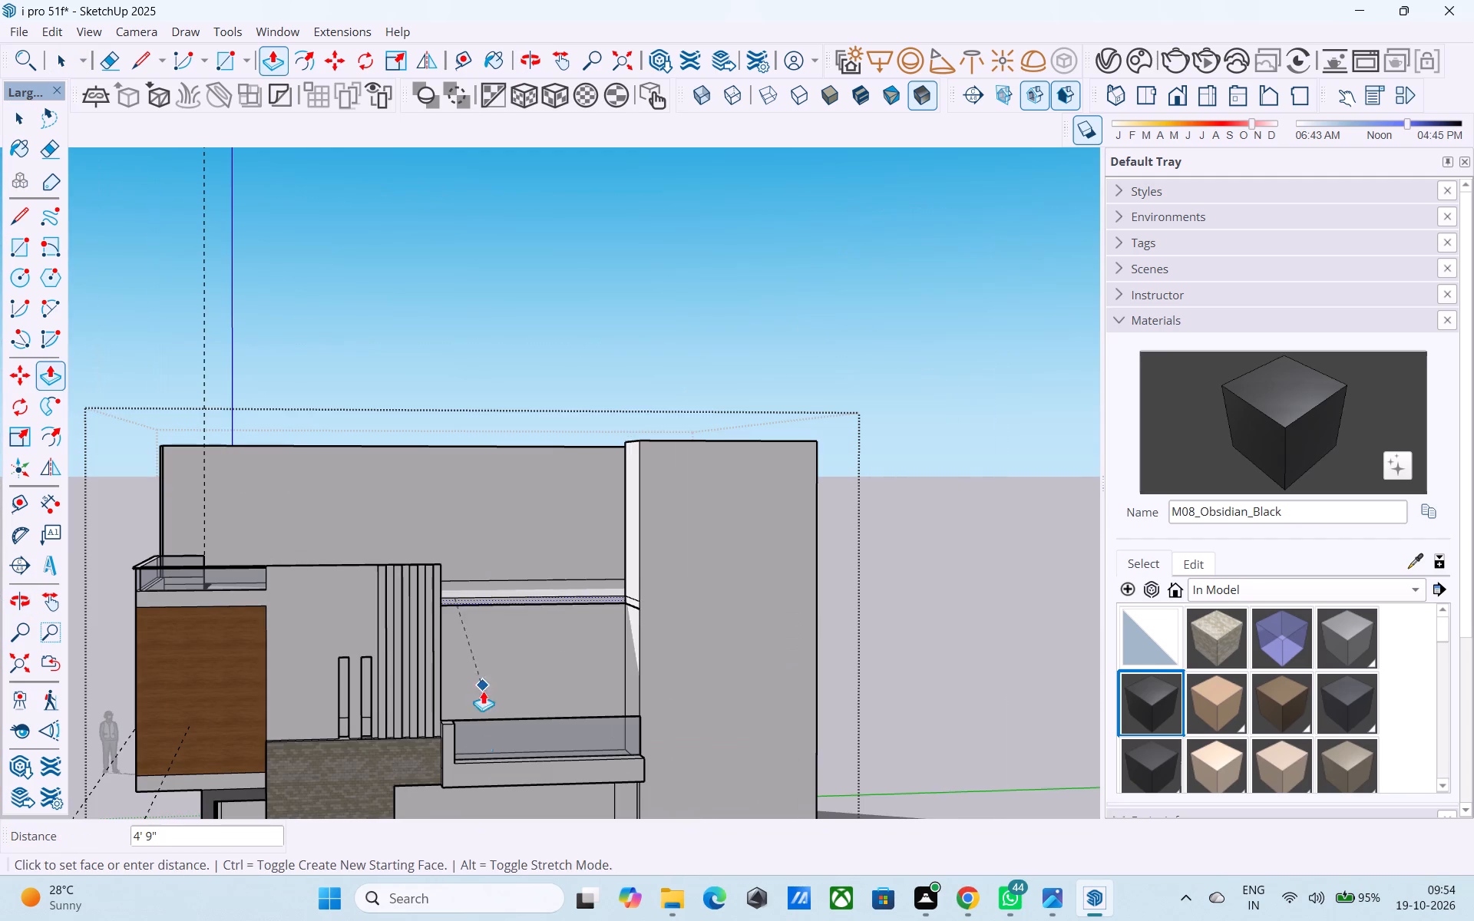
drag(476, 770, 676, 716)
middle_drag(617, 725, 820, 692)
scroll(815, 550, up, 3)
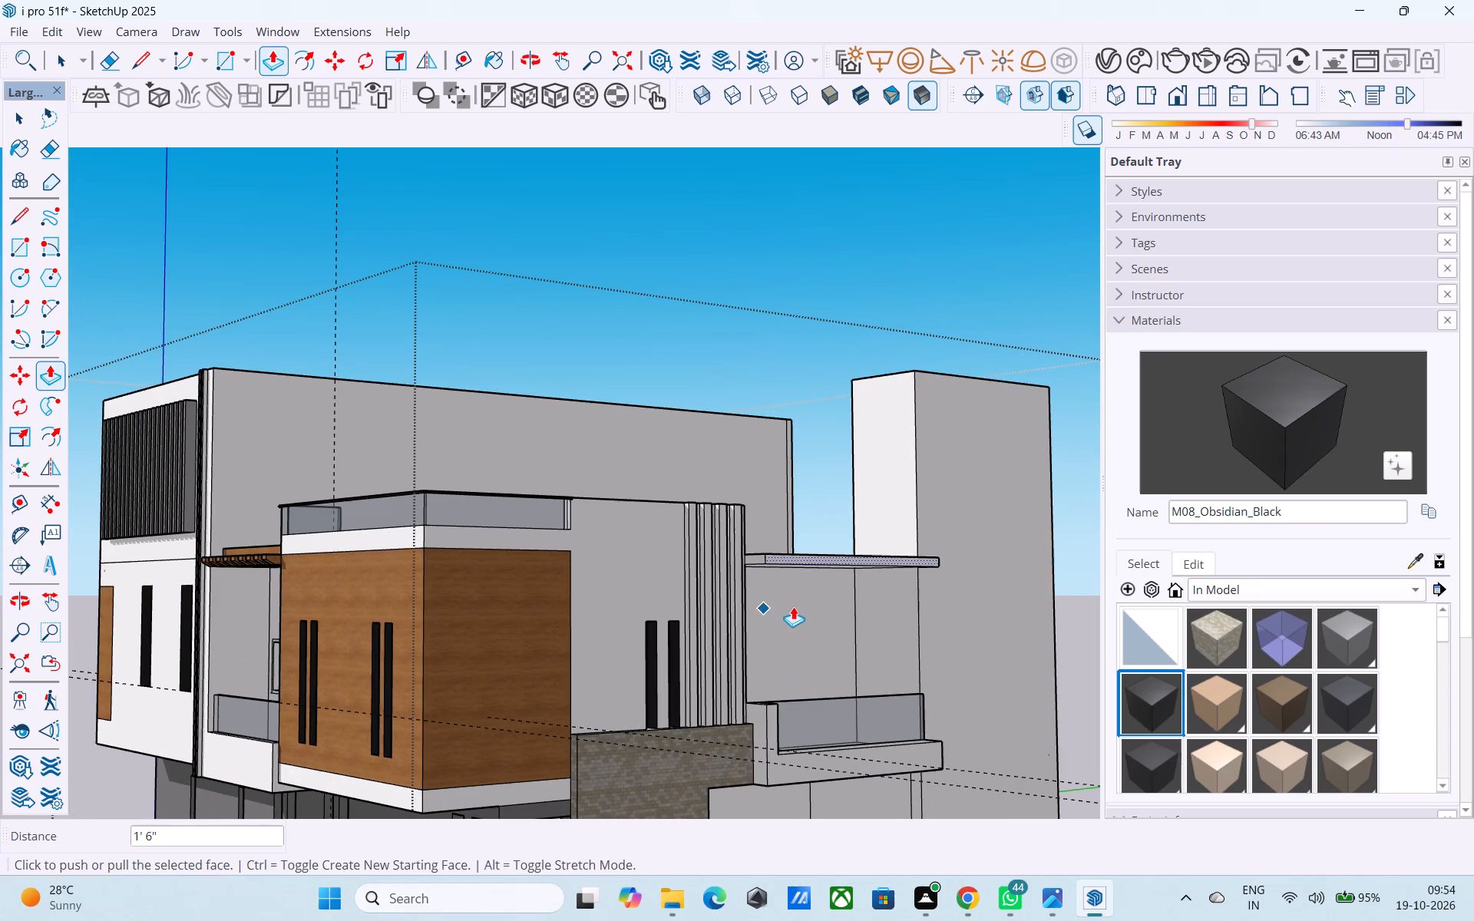
Fine-tune the roof slab's projecting front face by about 2 1/4" against the balcony below with Push/Pull.
scroll(798, 555, up, 4)
click(798, 554)
scroll(789, 572, down, 5)
scroll(790, 764, up, 4)
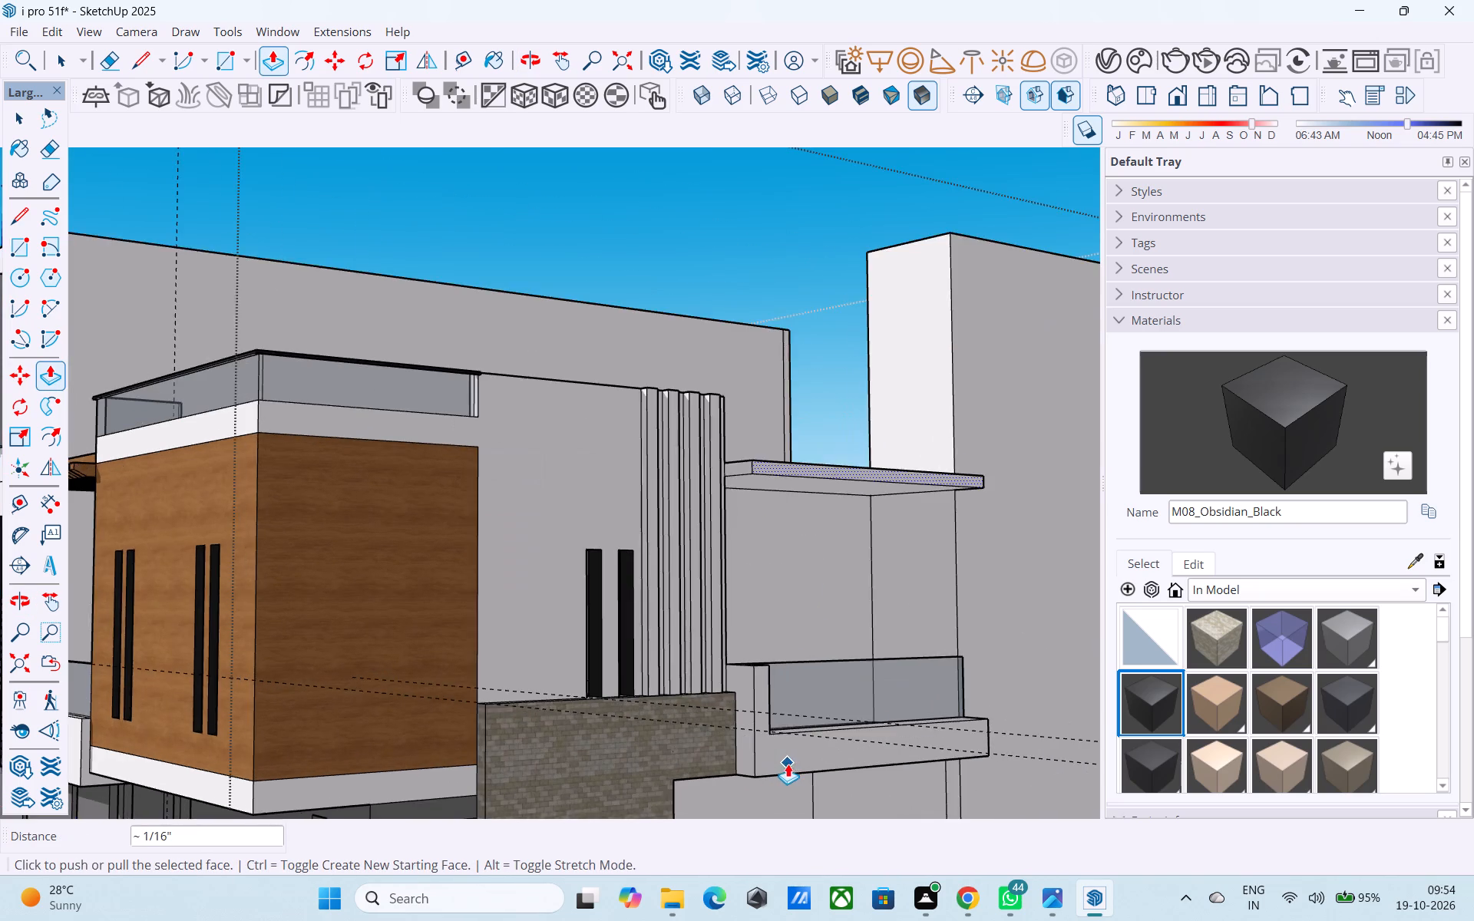
middle_drag(777, 759, 817, 714)
click(878, 325)
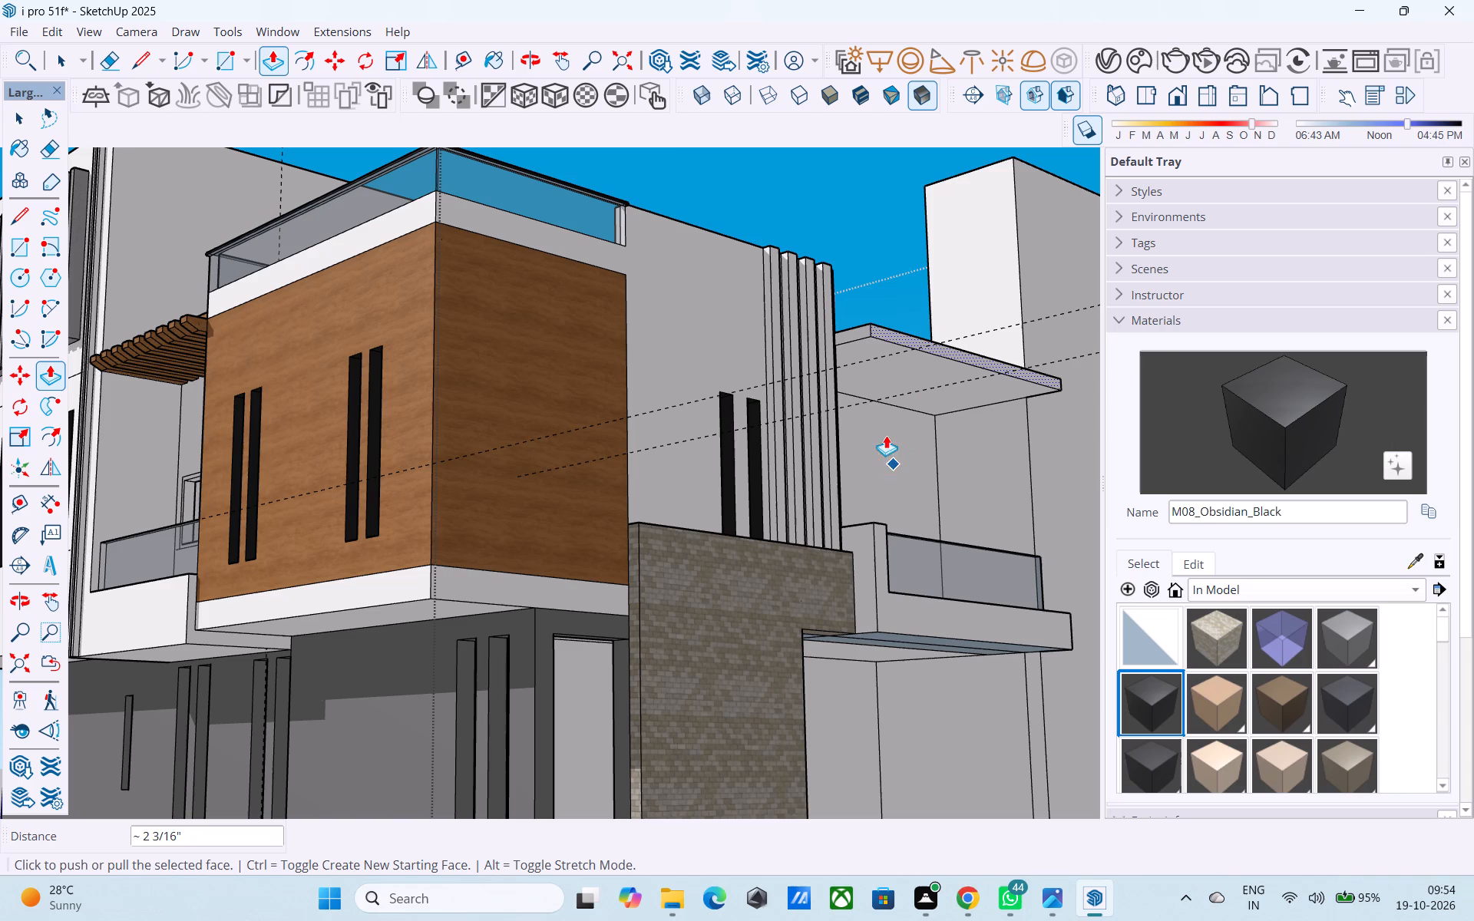
click(884, 326)
click(906, 592)
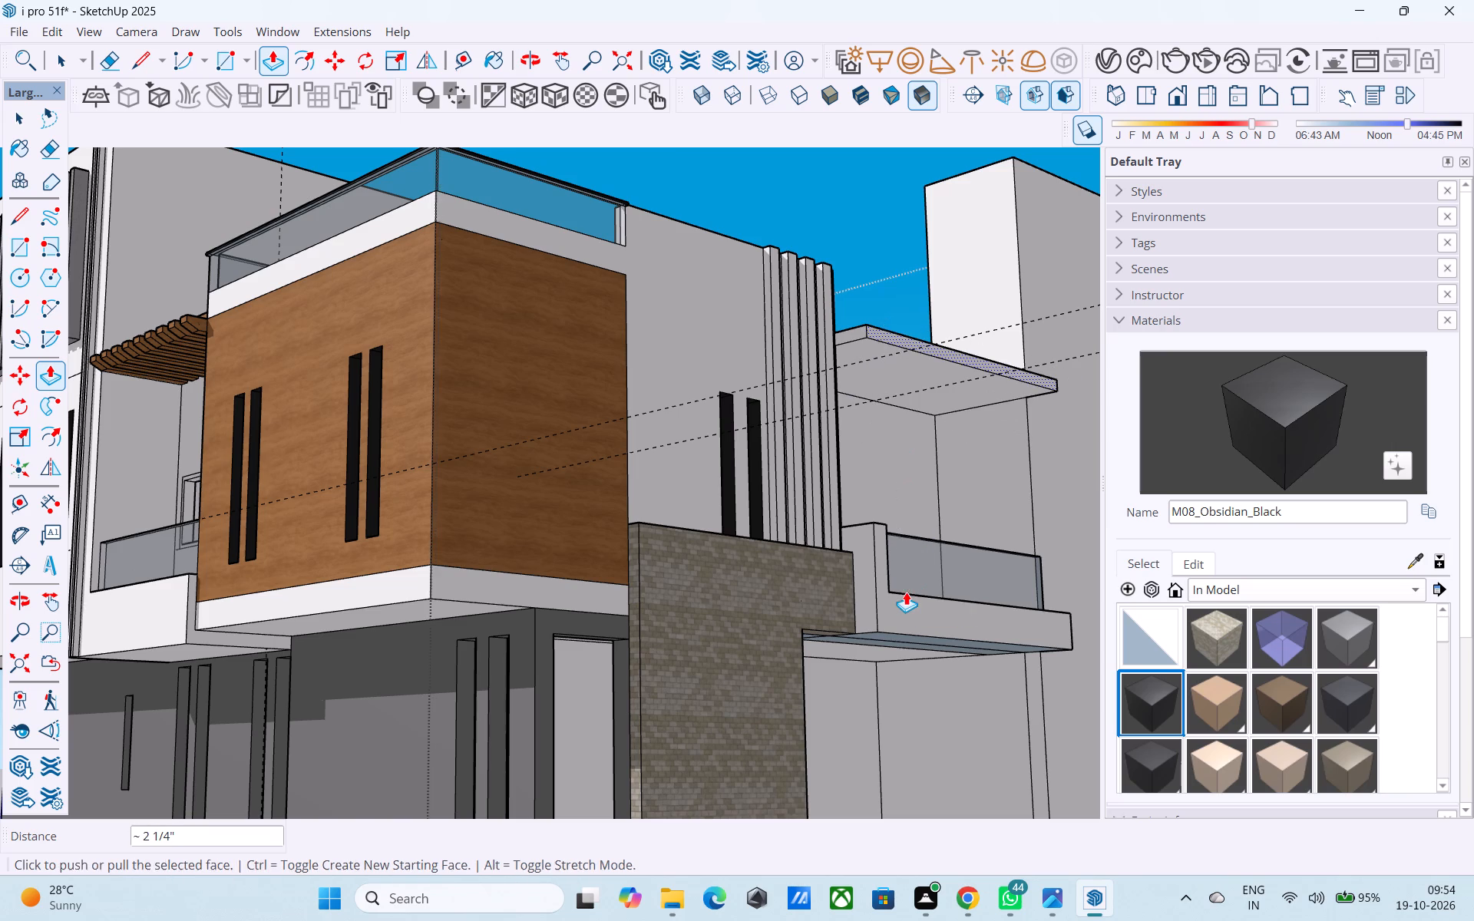
Examine the projecting roof slab above the side balcony from the side, rear and front of the house.
middle_drag(895, 583, 838, 583)
scroll(831, 543, down, 4)
middle_drag(806, 582, 381, 816)
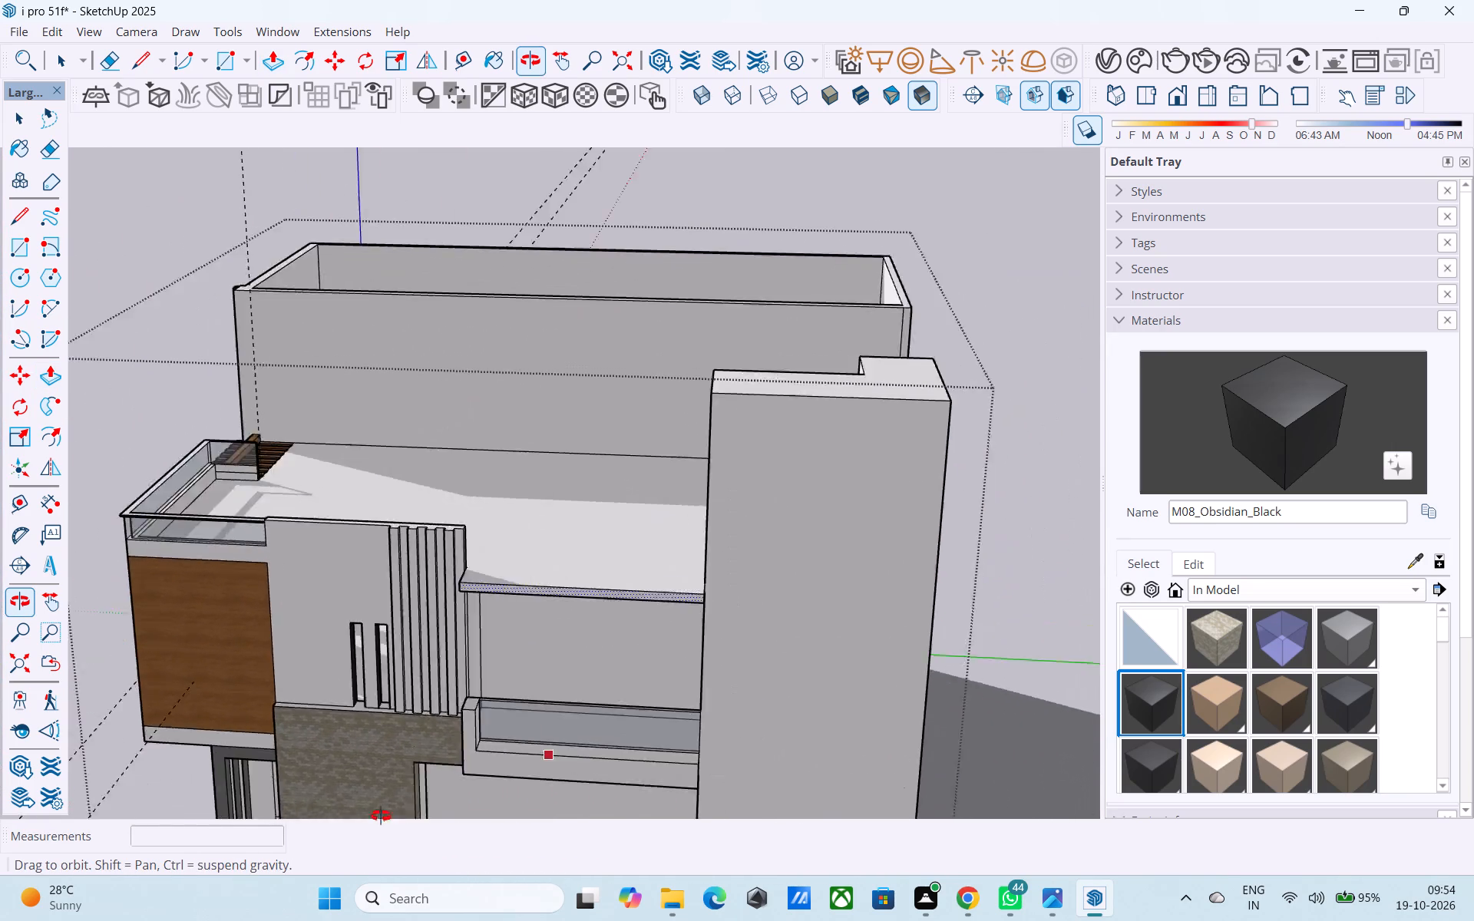
middle_drag(381, 816, 396, 713)
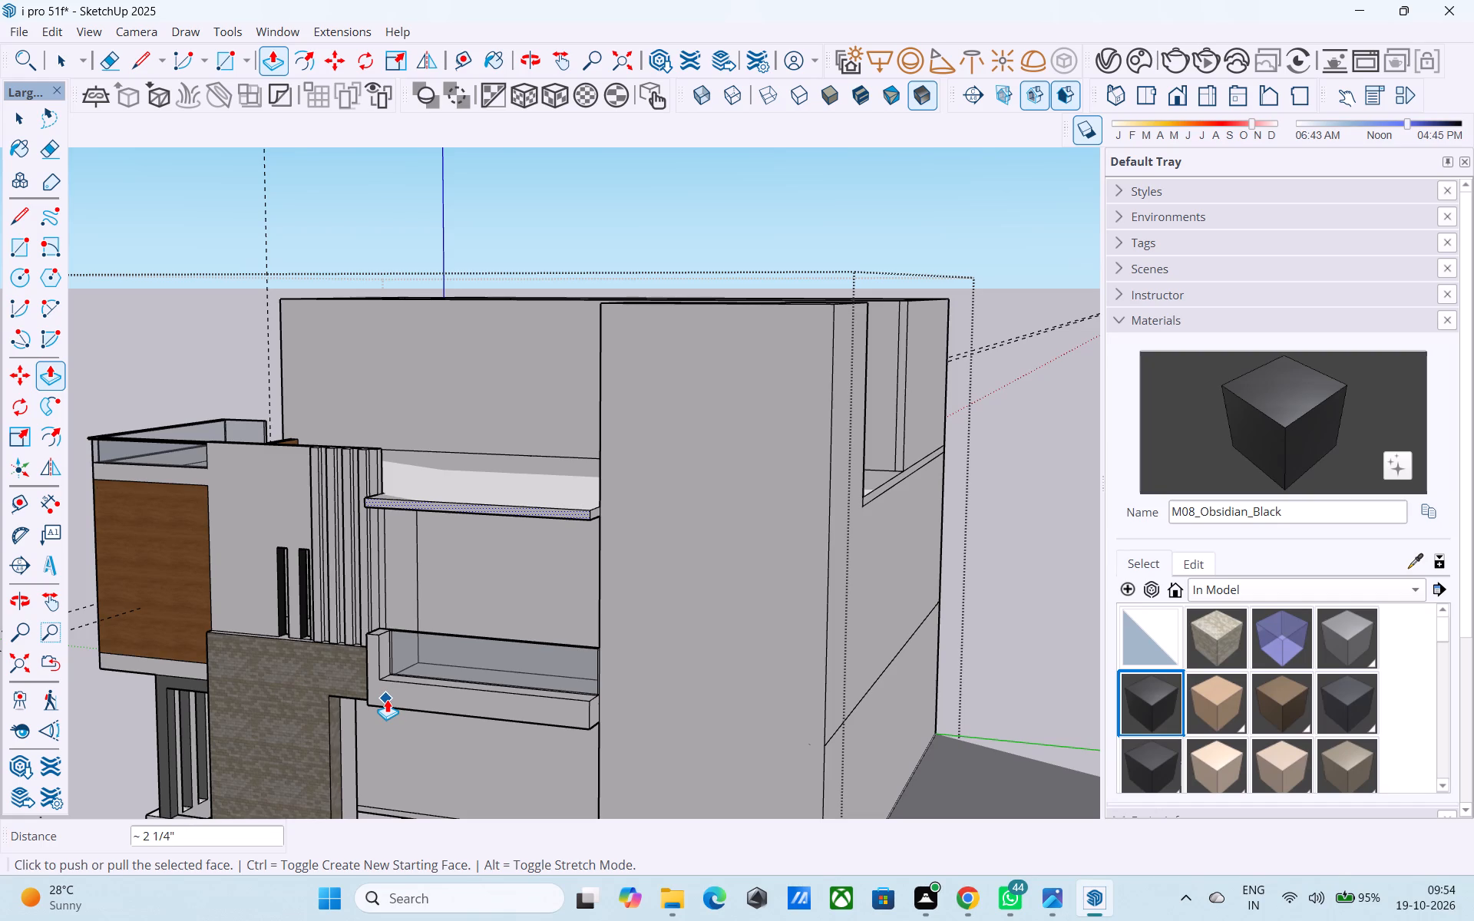
scroll(387, 700, down, 4)
middle_drag(382, 711, 388, 739)
scroll(423, 579, up, 5)
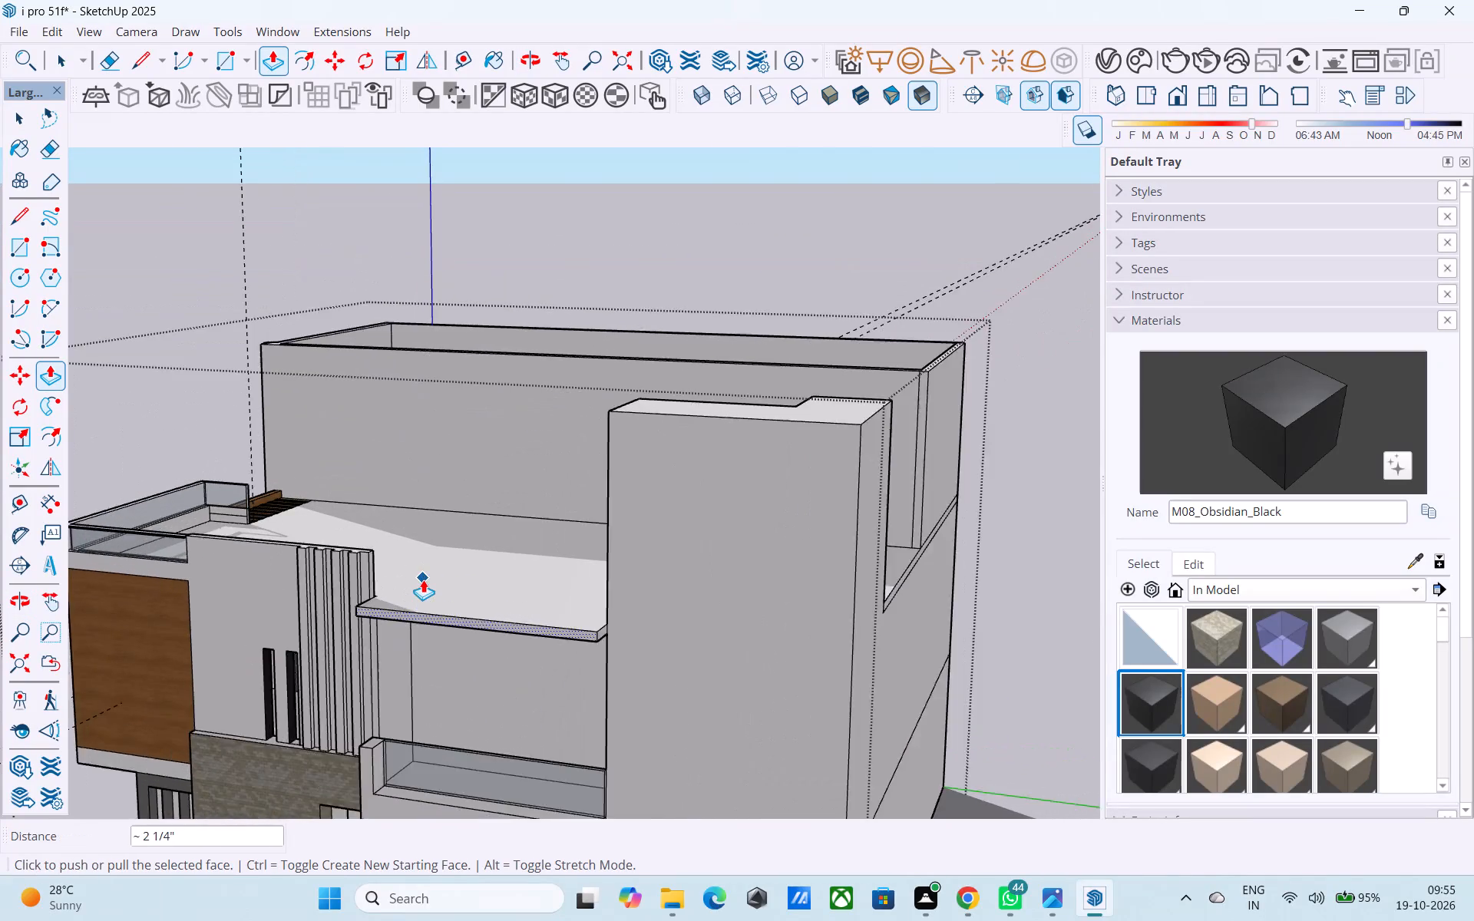
scroll(423, 579, up, 2)
scroll(416, 589, down, 3)
middle_drag(418, 603, 413, 579)
scroll(413, 579, up, 6)
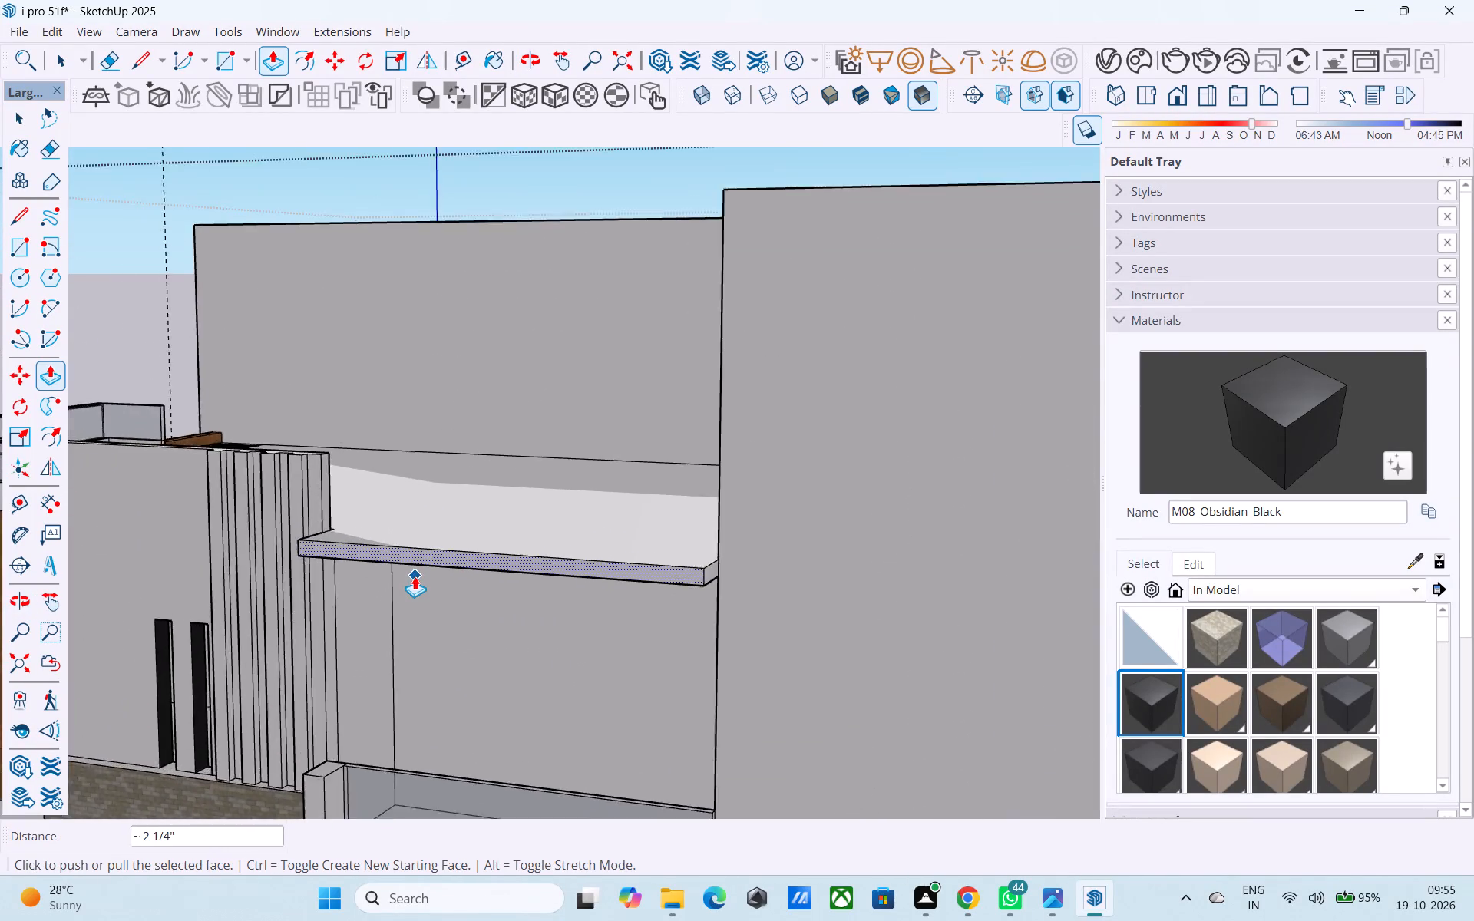
scroll(415, 576, up, 1)
scroll(416, 575, down, 4)
middle_drag(416, 575, 411, 588)
scroll(458, 387, down, 6)
middle_drag(472, 471, 464, 485)
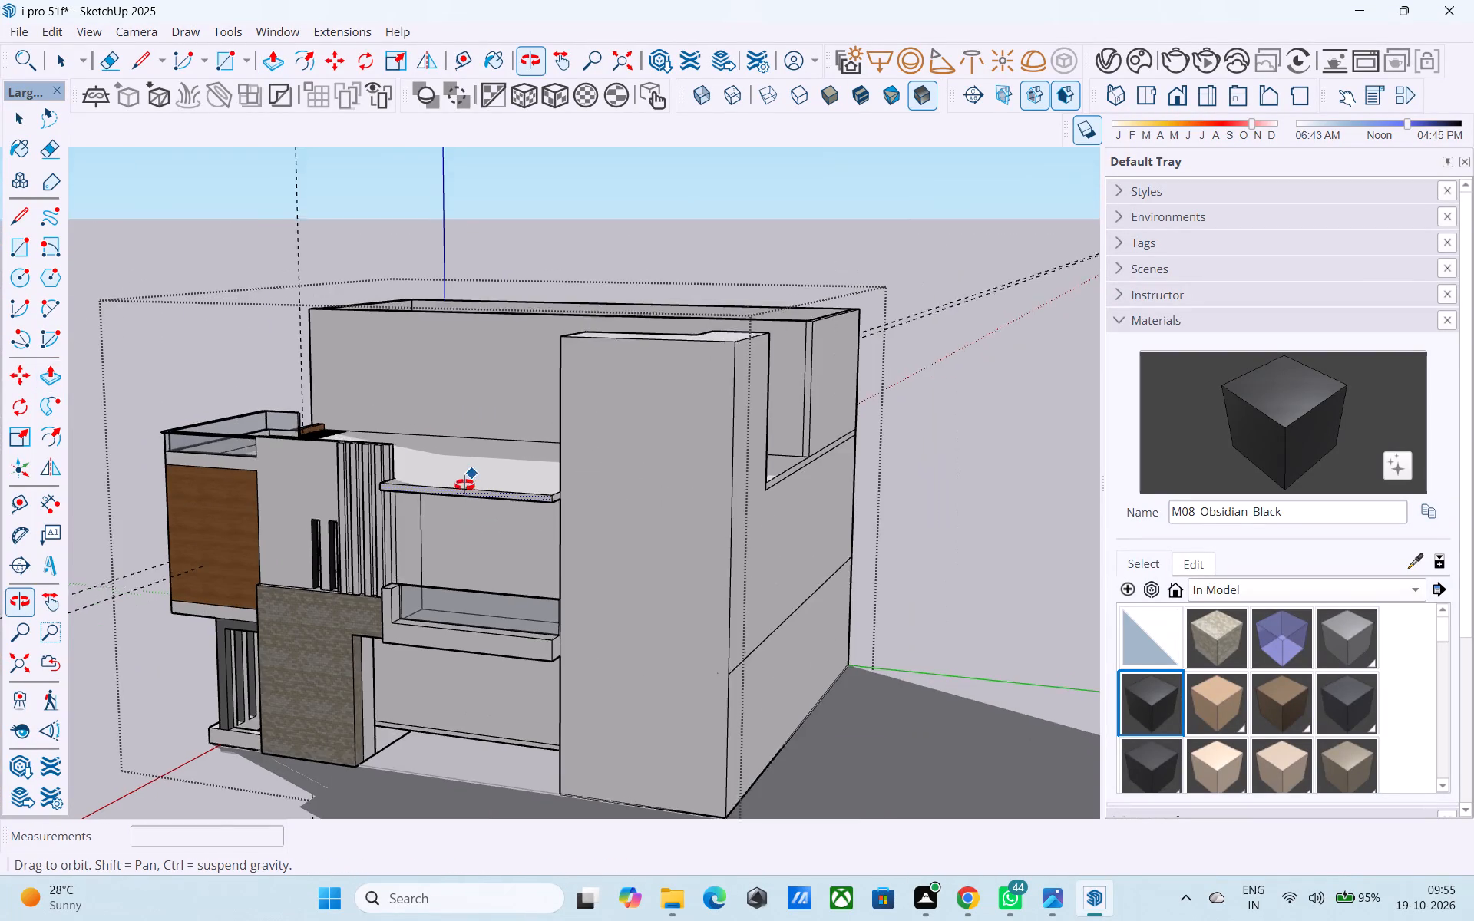
middle_drag(464, 485, 1012, 530)
scroll(118, 576, up, 3)
scroll(109, 583, down, 9)
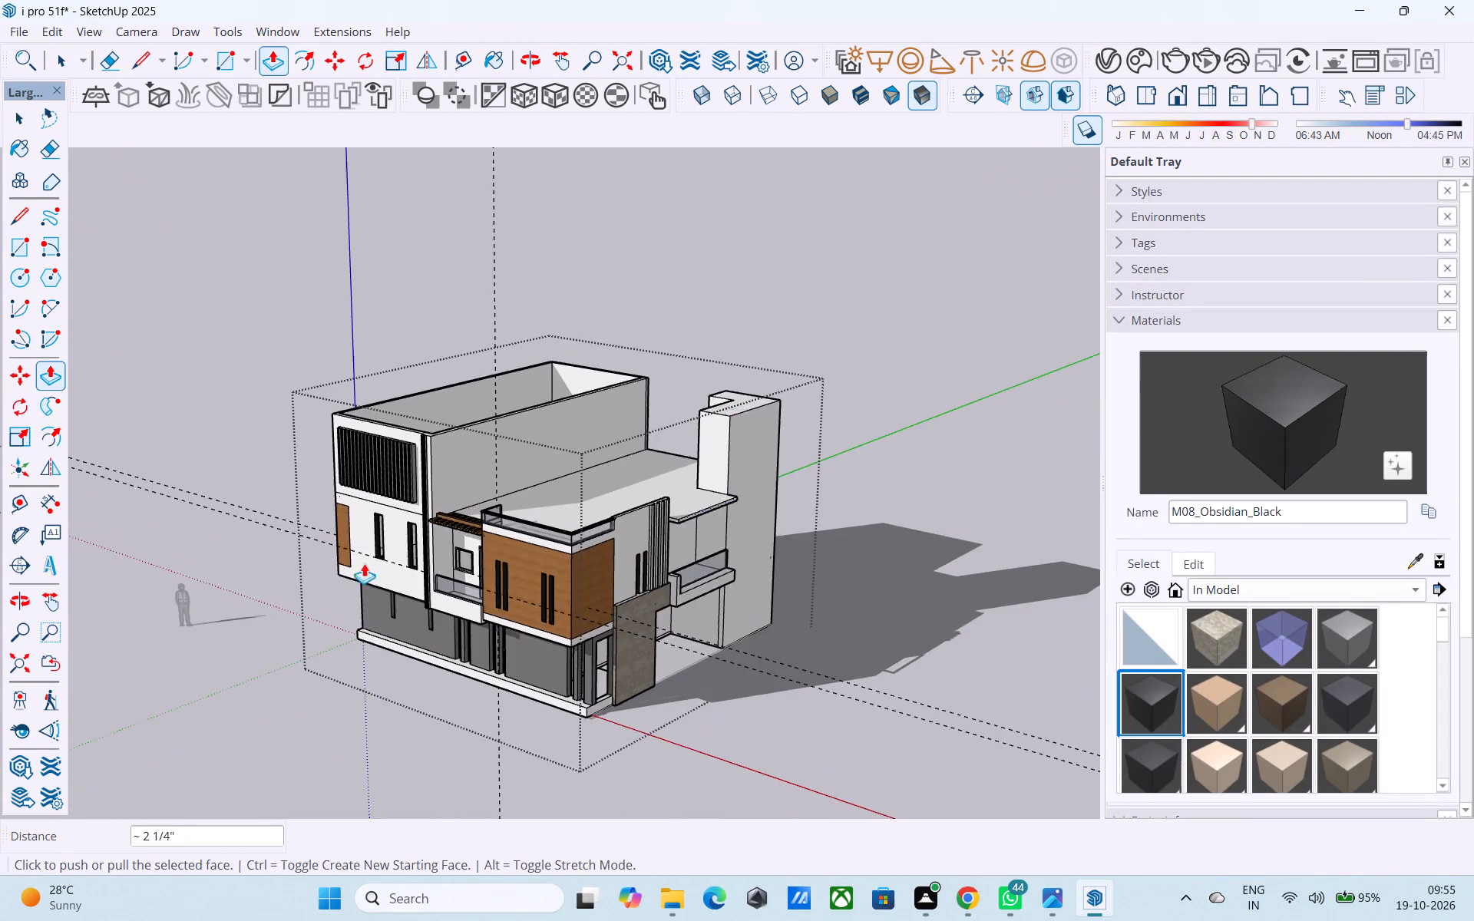
Erase the leftover narrow strip outline on the roof surface along the inner base of the slatted side parapet.
middle_drag(745, 404, 864, 451)
scroll(808, 422, up, 9)
middle_drag(672, 517, 644, 525)
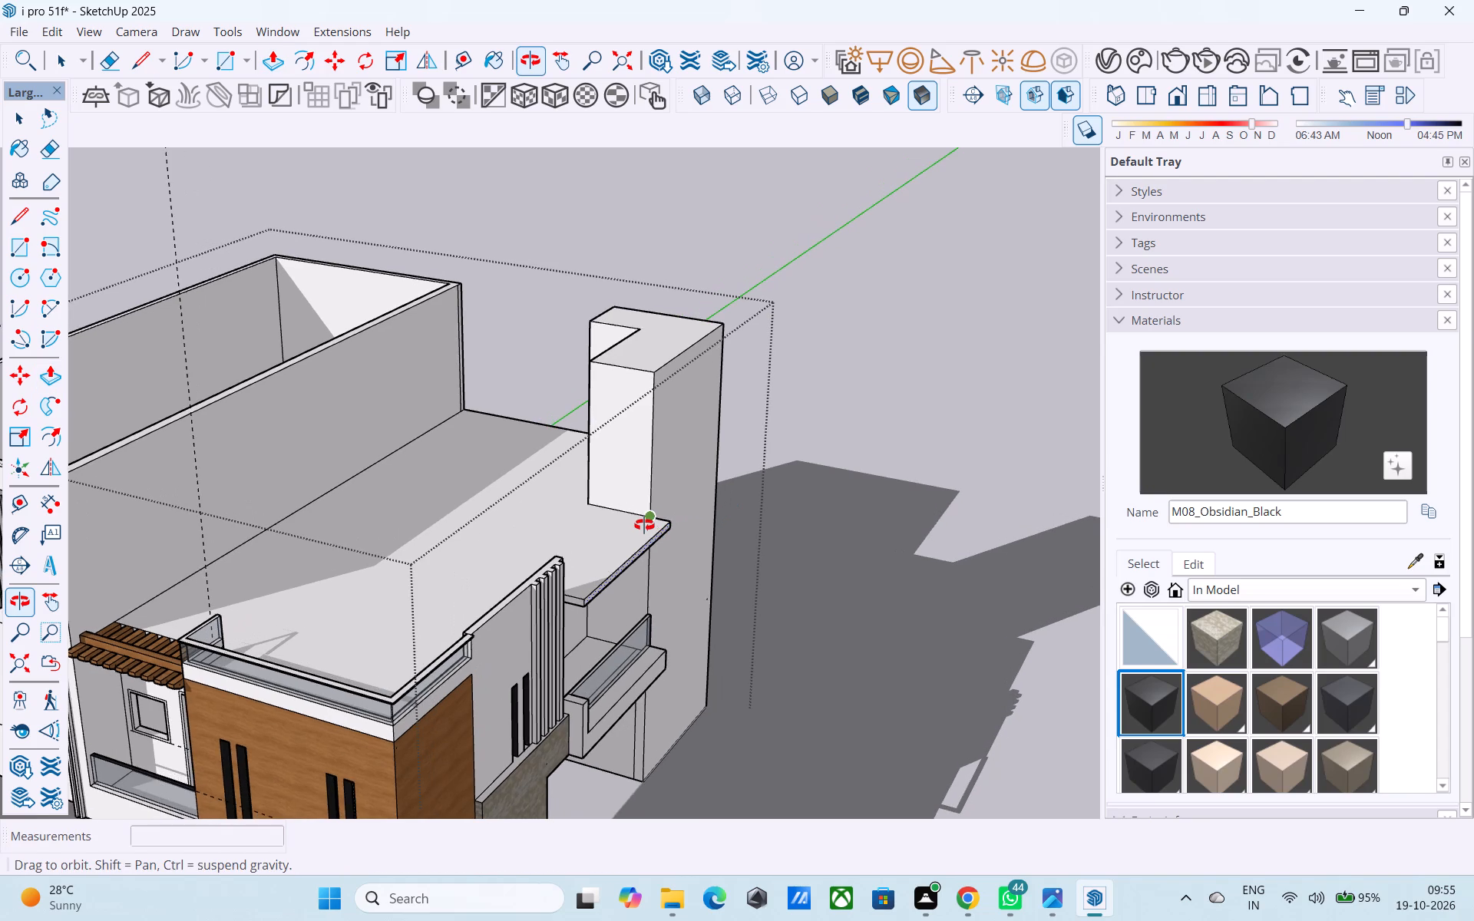
middle_drag(644, 525, 765, 650)
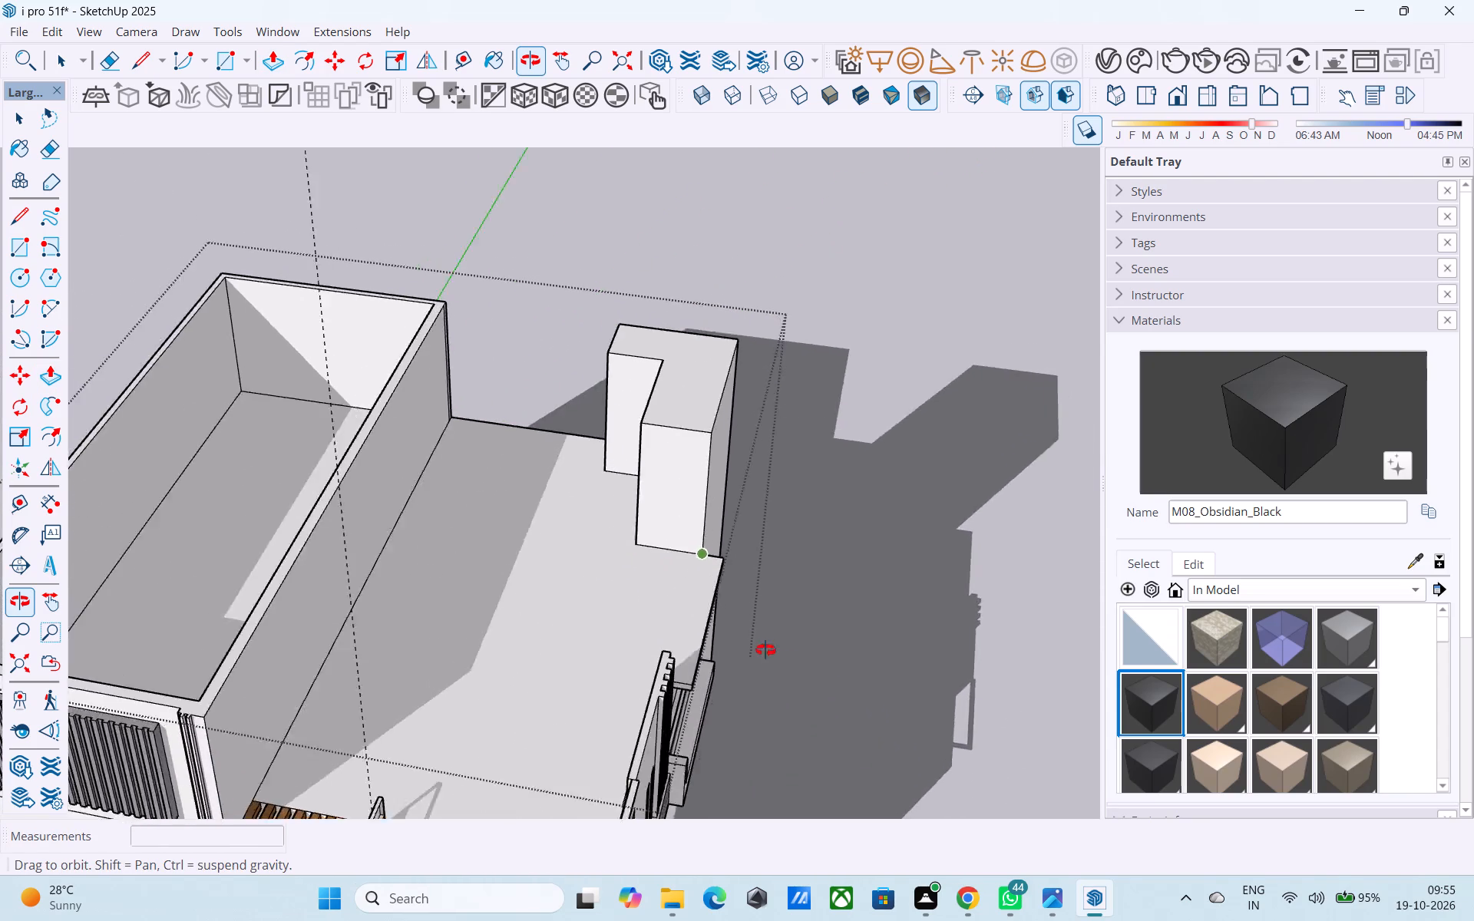
middle_drag(765, 650, 945, 617)
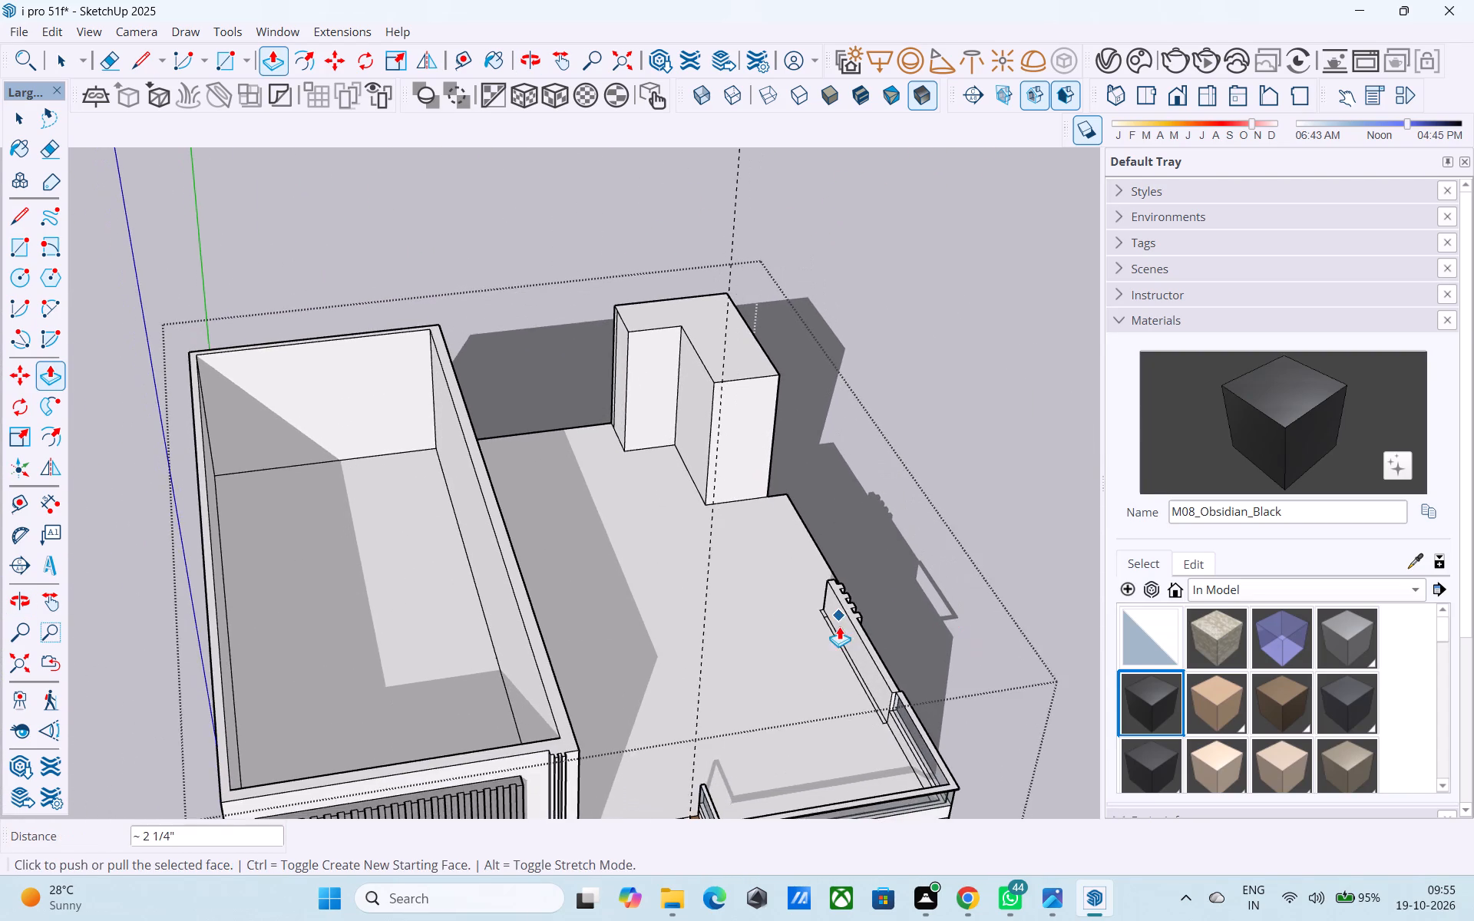
scroll(839, 626, up, 10)
scroll(642, 495, down, 10)
middle_drag(732, 583, 735, 639)
scroll(735, 639, up, 18)
scroll(716, 539, down, 6)
key(e)
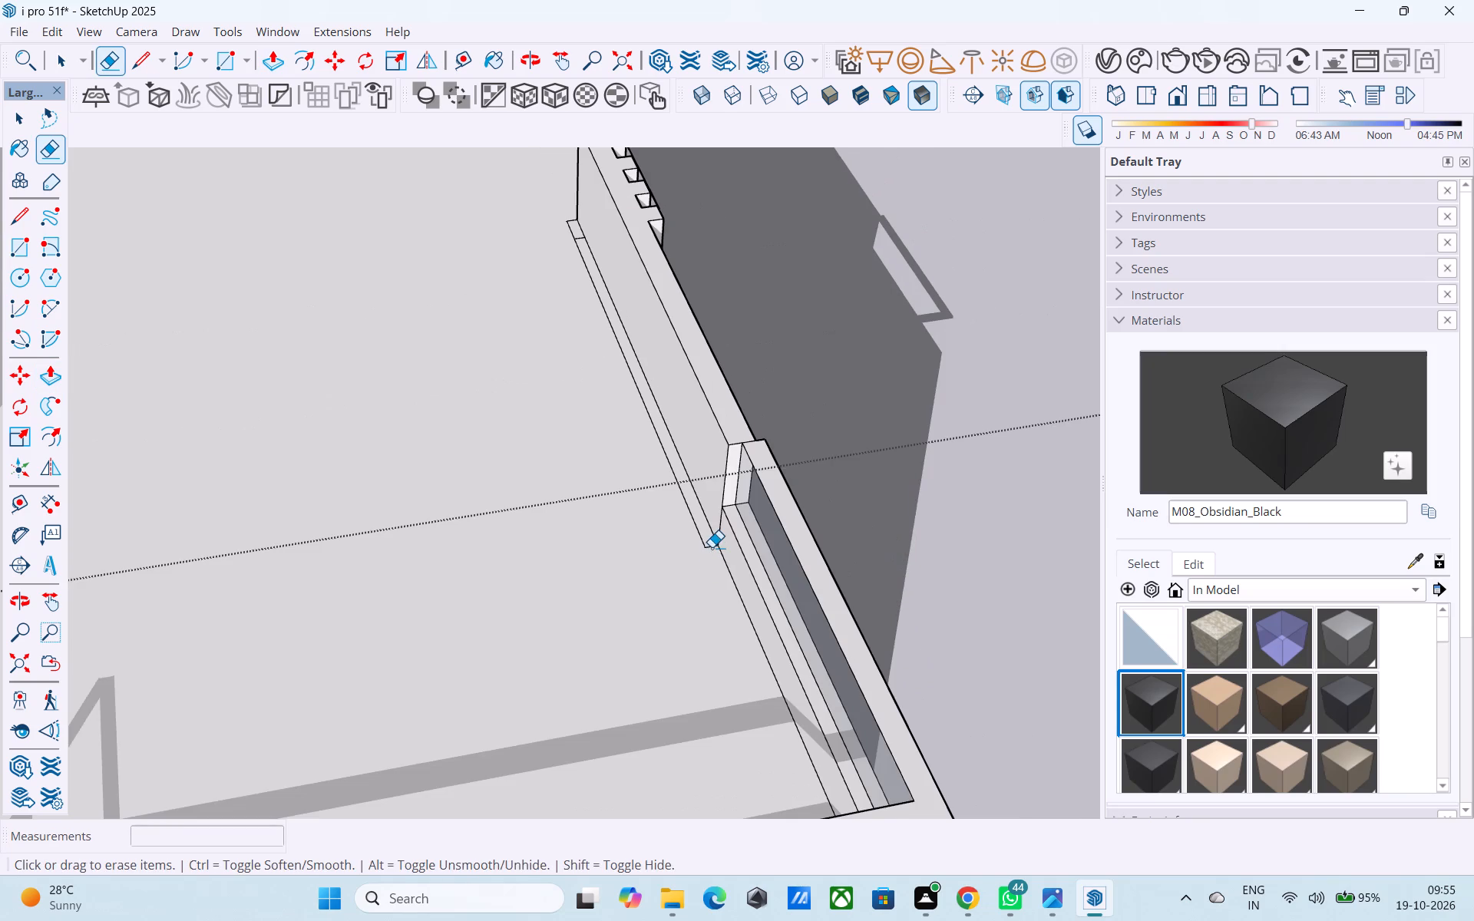
scroll(710, 550, up, 1)
shift+middle_drag(710, 550, 690, 673)
drag(692, 673, 675, 663)
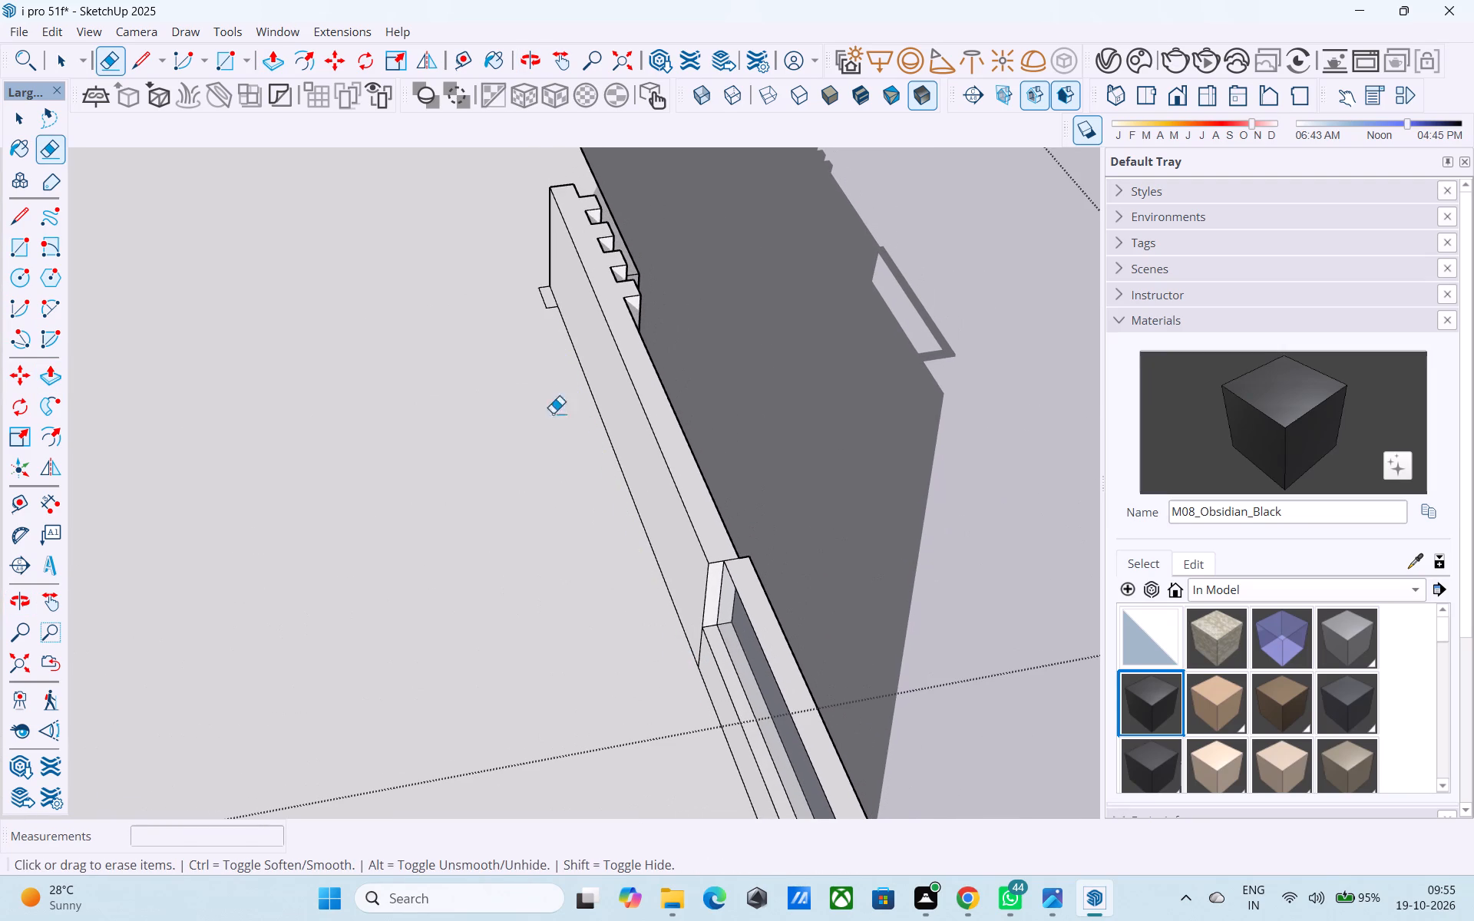
click(540, 290)
scroll(538, 289, up, 4)
drag(553, 305, 557, 311)
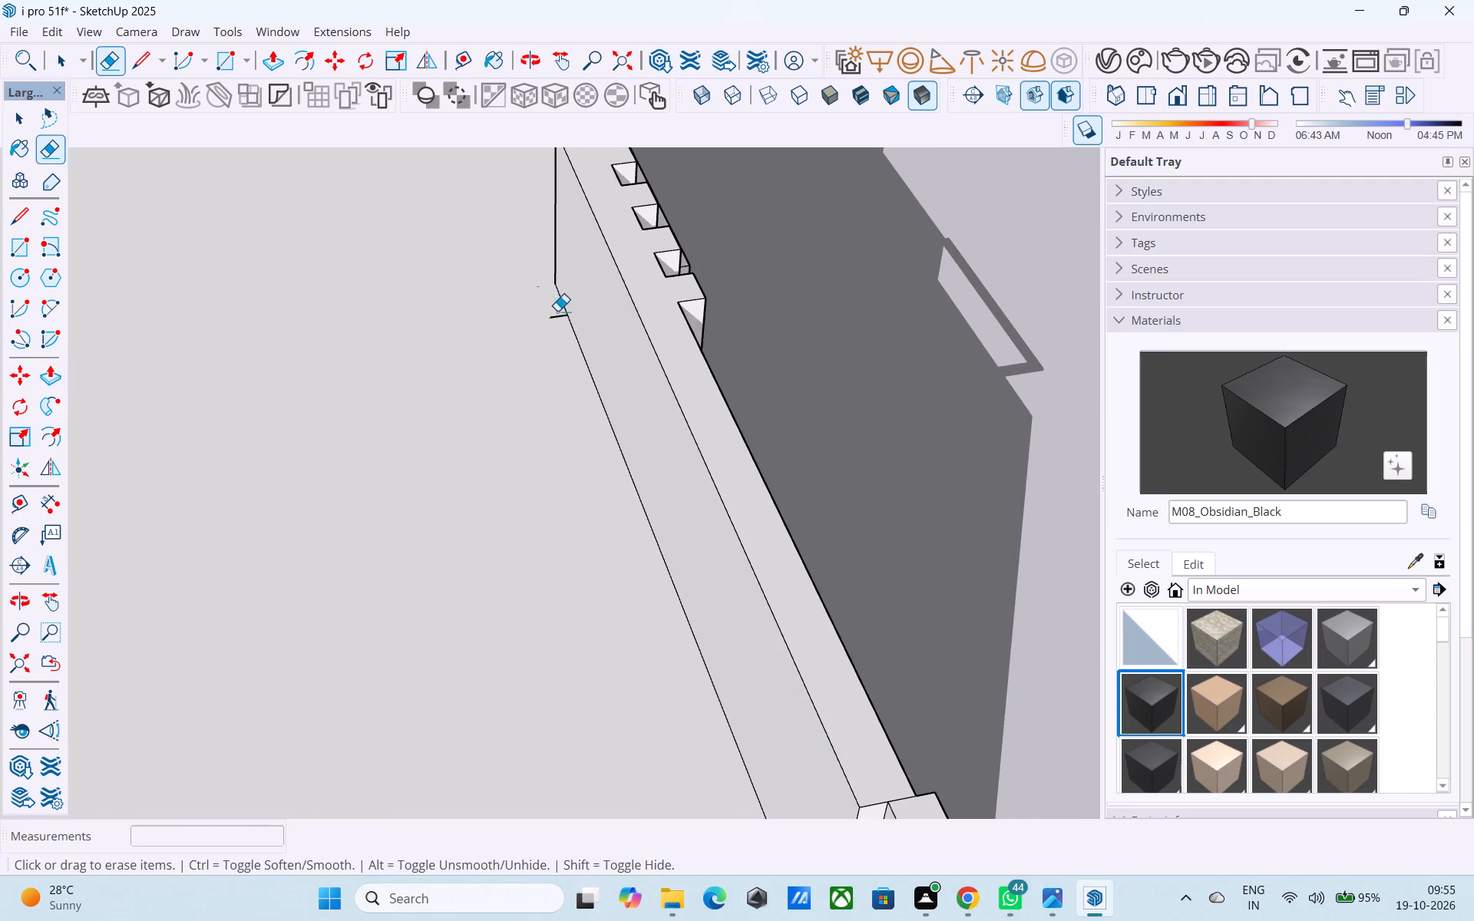
drag(557, 311, 561, 325)
Examine the roof from above and around the house, including the tall corner block and the slatted side parapet.
scroll(549, 338, down, 15)
middle_drag(558, 527, 416, 516)
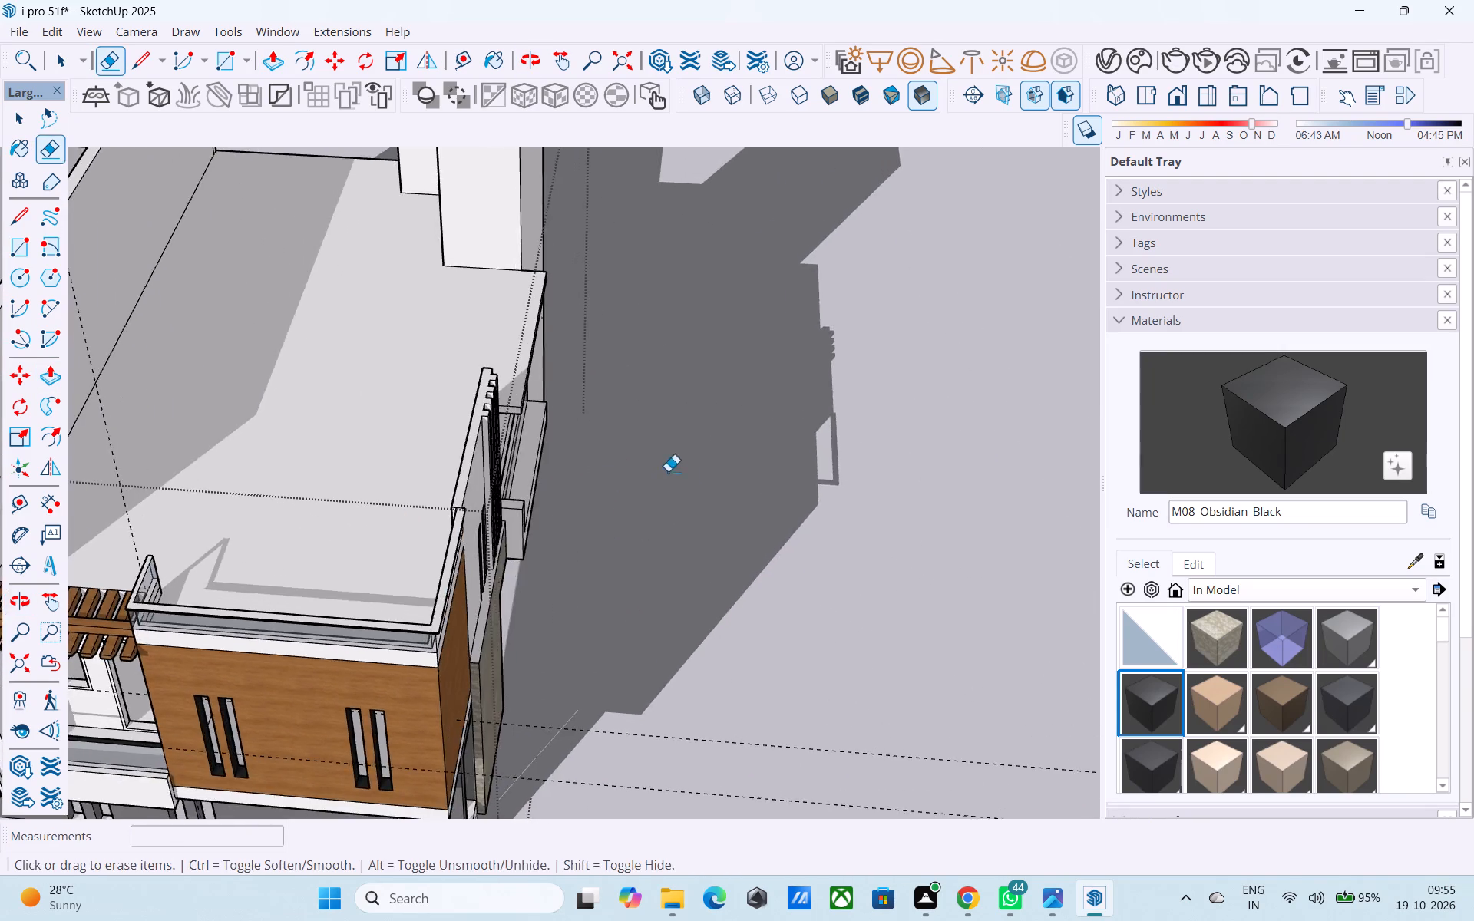
scroll(670, 473, down, 5)
middle_drag(706, 517, 276, 756)
scroll(291, 429, down, 3)
middle_drag(291, 428, 348, 546)
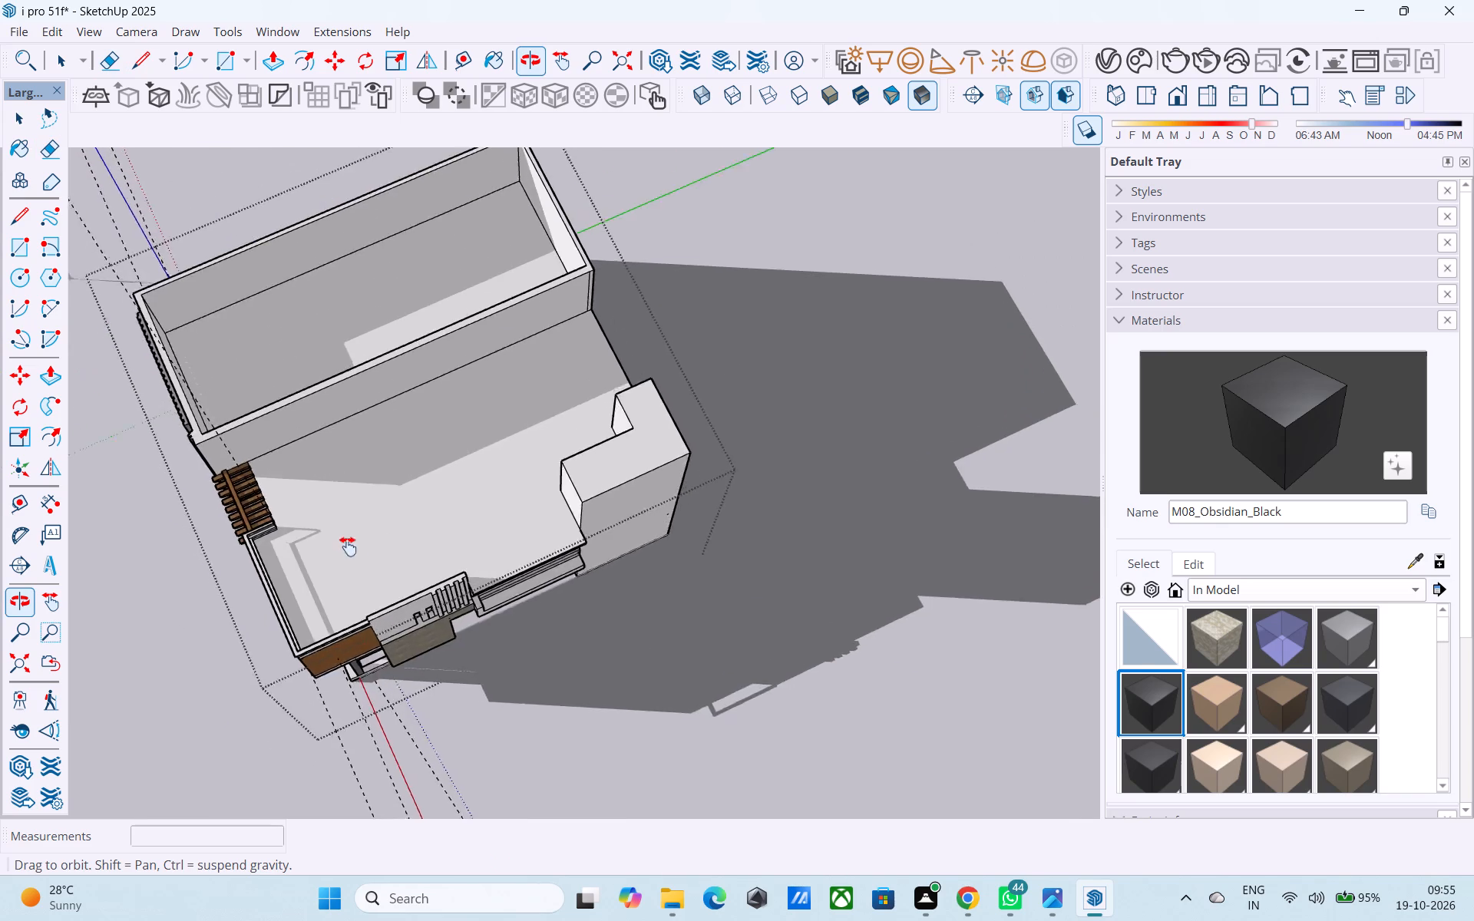
middle_drag(348, 546, 388, 453)
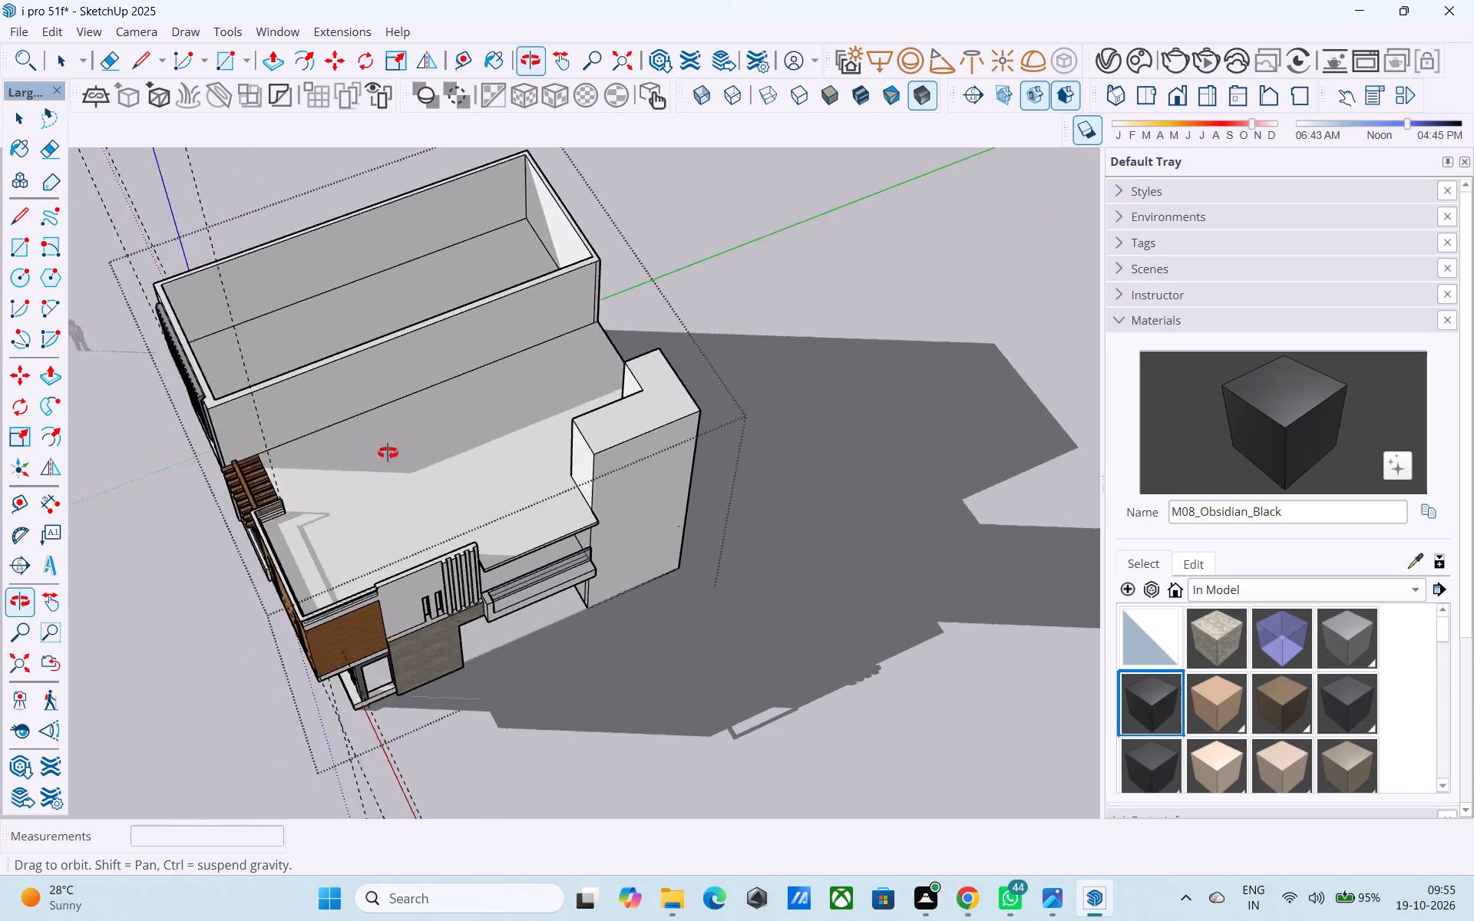
middle_drag(388, 453, 898, 478)
middle_drag(898, 478, 894, 504)
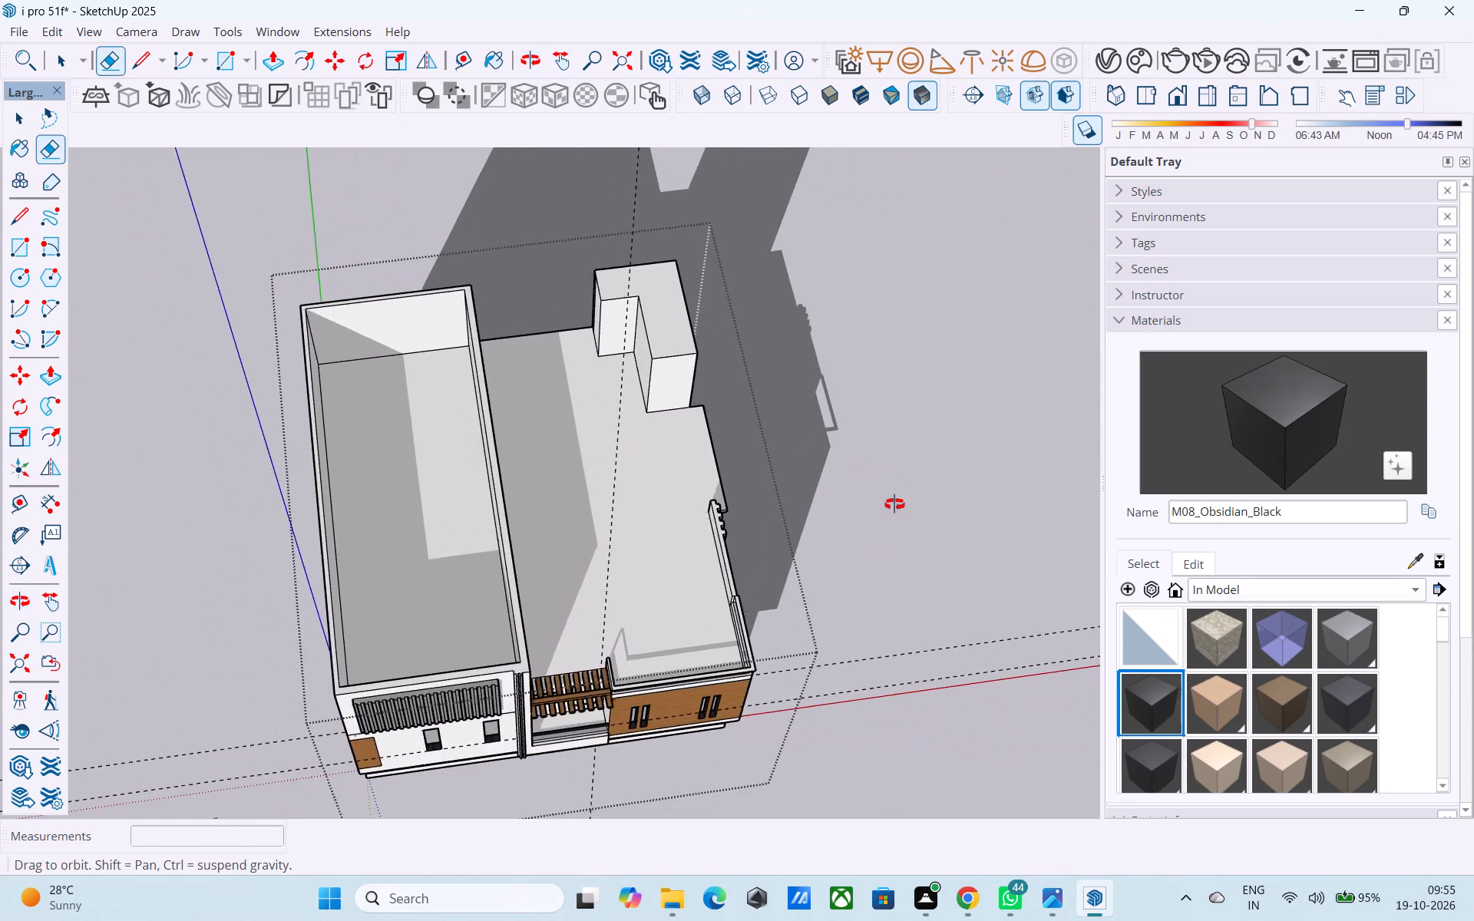
middle_drag(894, 504, 864, 569)
Outline the roof area over the side balcony with lines running about 13' from the tall block's corner and 4' 3" across to the slatted parapet.
scroll(712, 604, up, 5)
key(space)
scroll(644, 569, up, 3)
key(l)
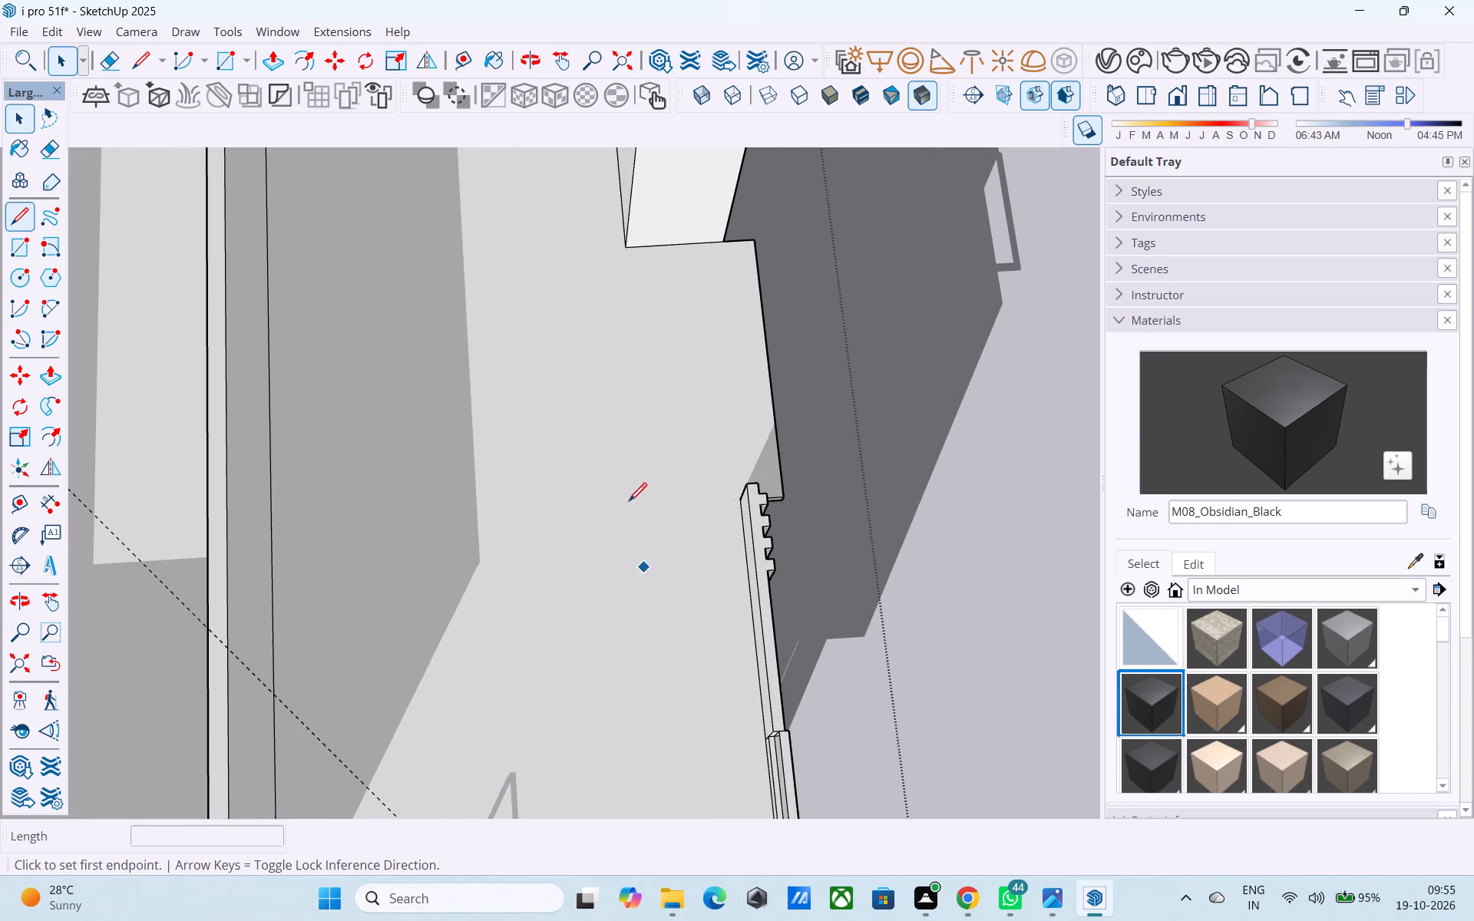
click(627, 244)
scroll(634, 292, down, 2)
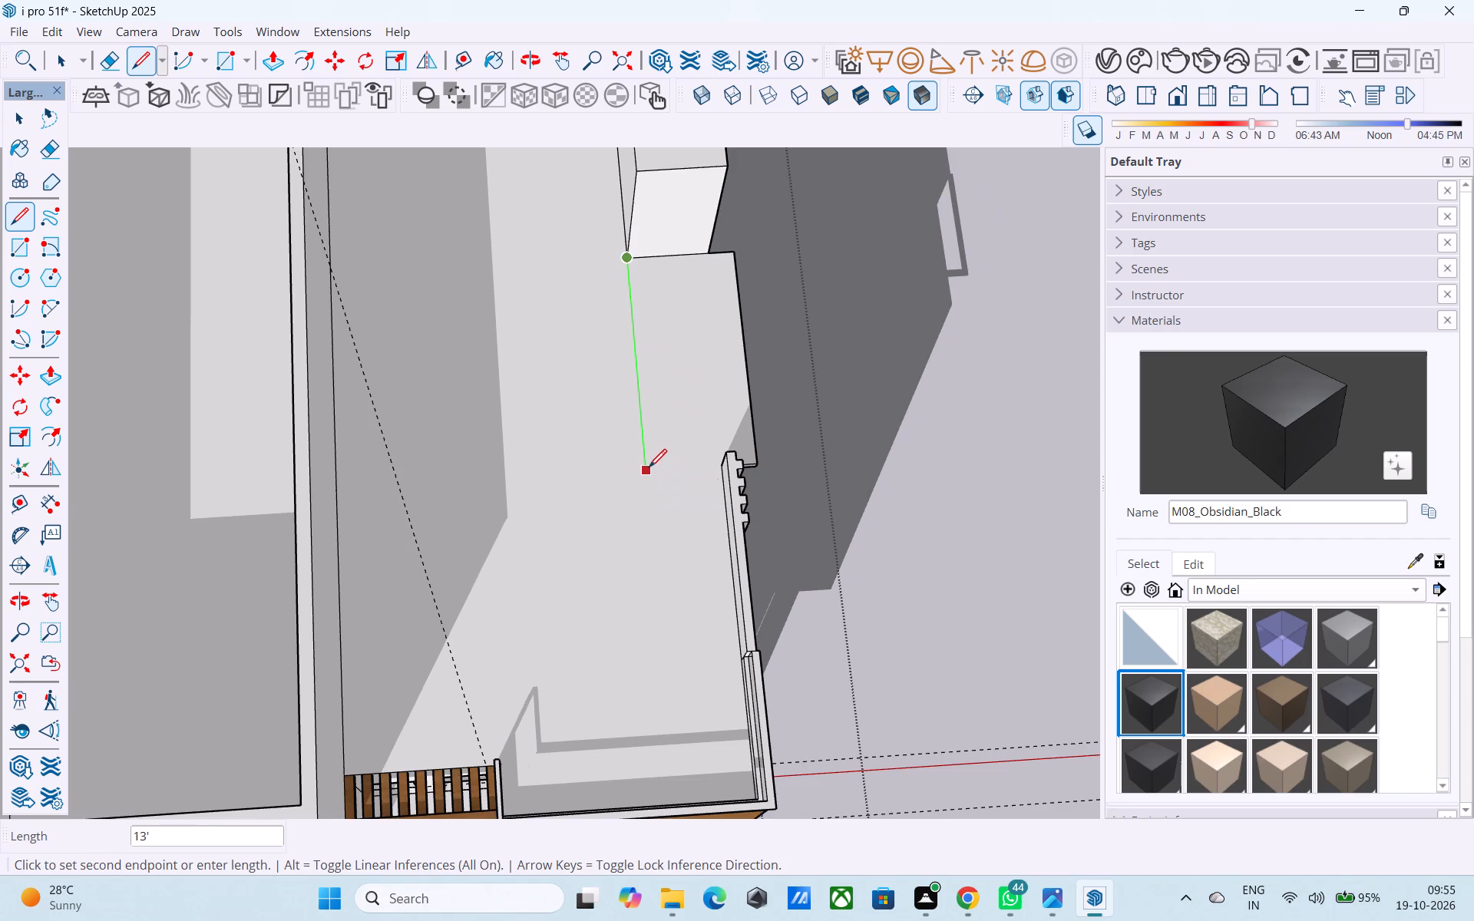
middle_drag(687, 448, 792, 494)
scroll(784, 496, up, 5)
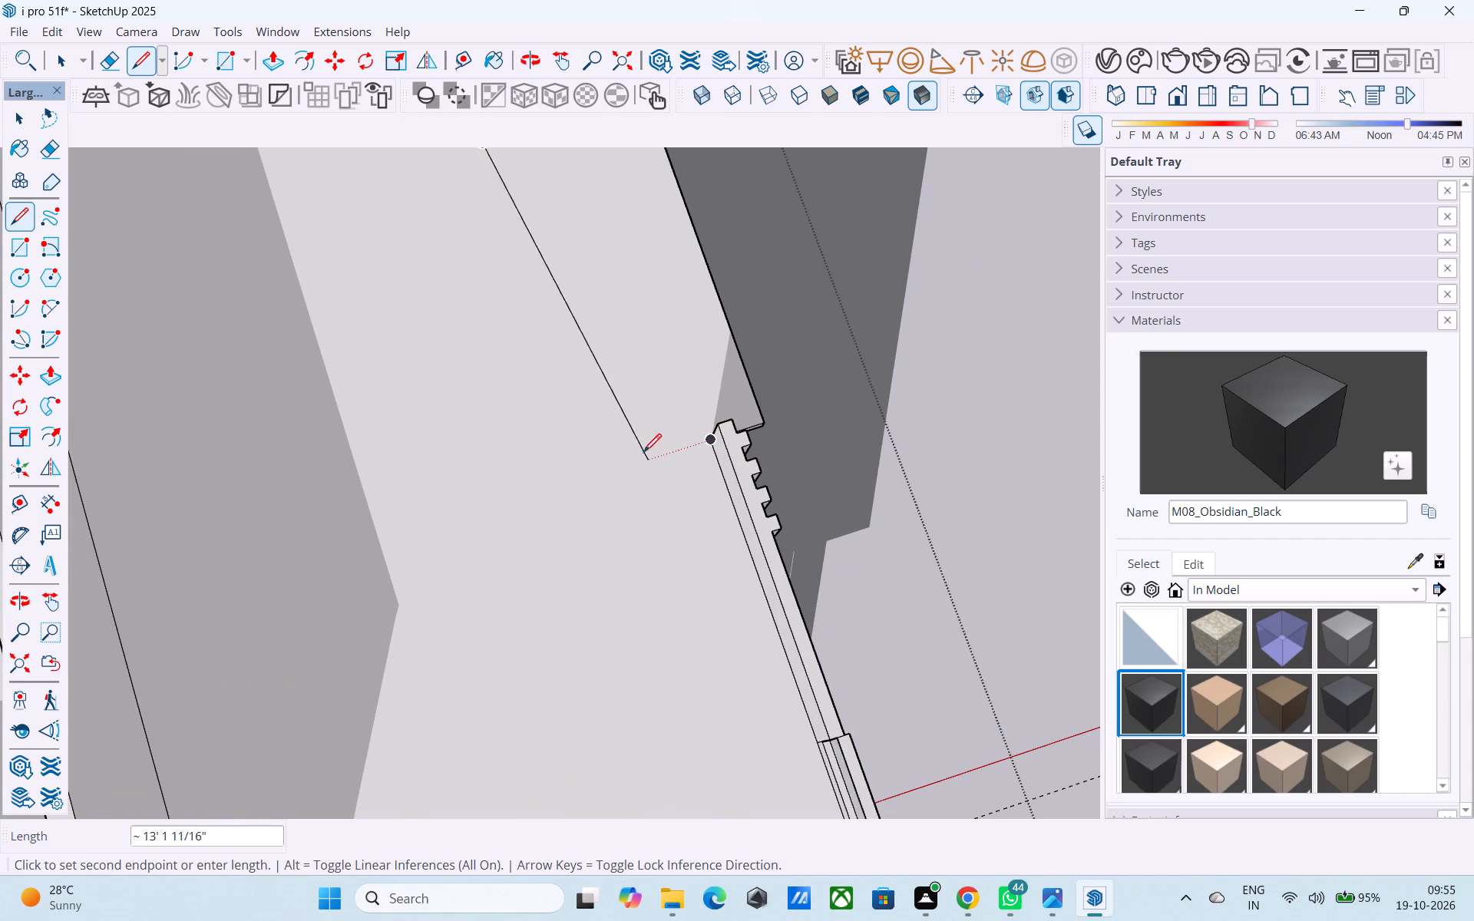
click(593, 474)
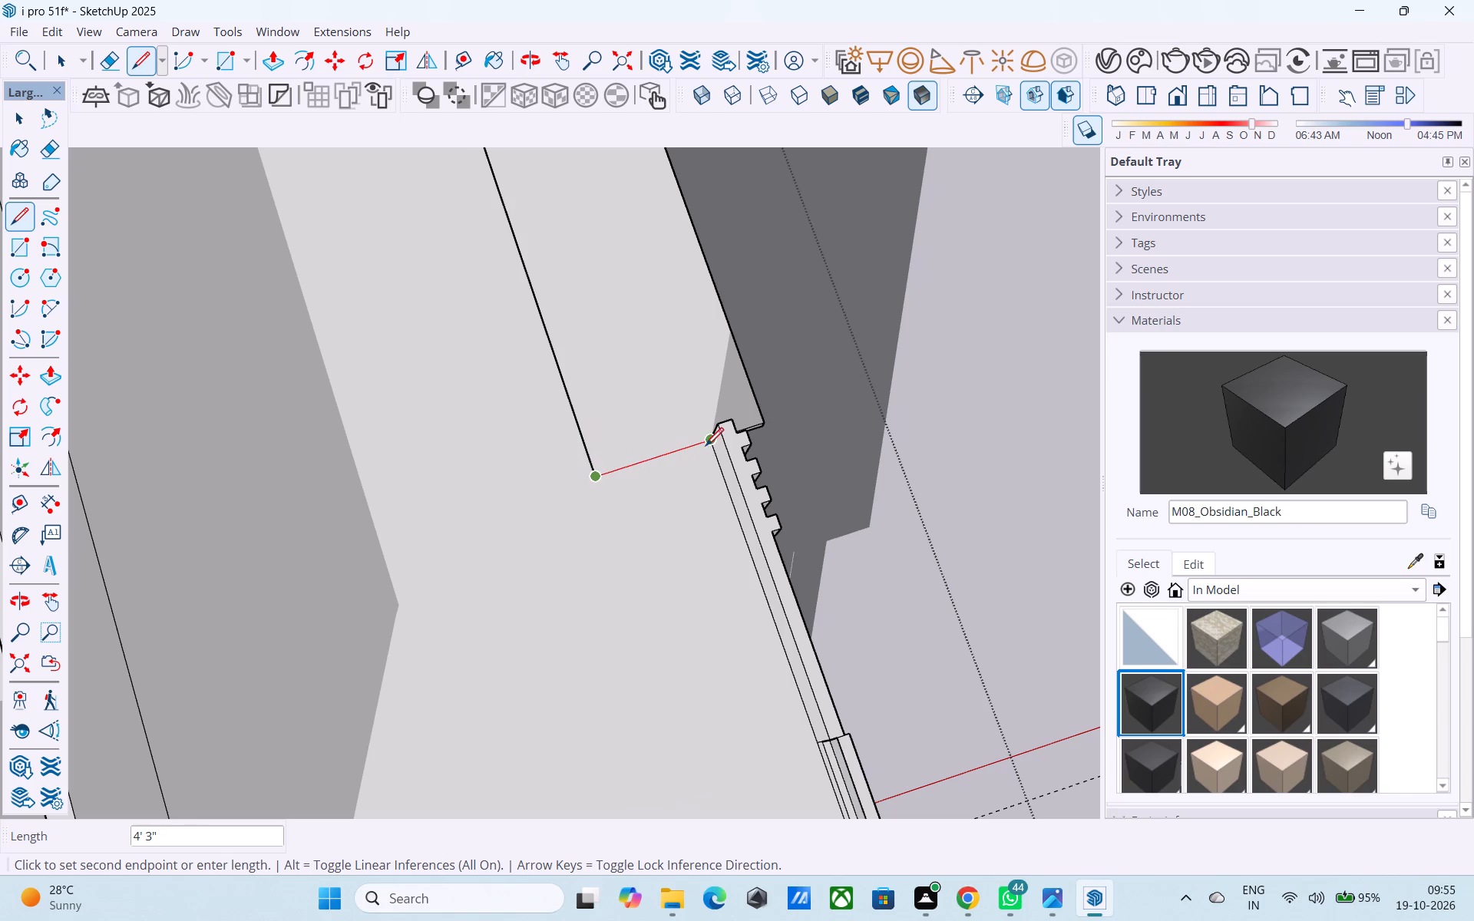
click(707, 446)
Offset the outline of the new rectangular roof face over the side balcony 3" inward.
middle_drag(851, 474, 417, 470)
scroll(402, 474, down, 5)
middle_drag(666, 498, 650, 495)
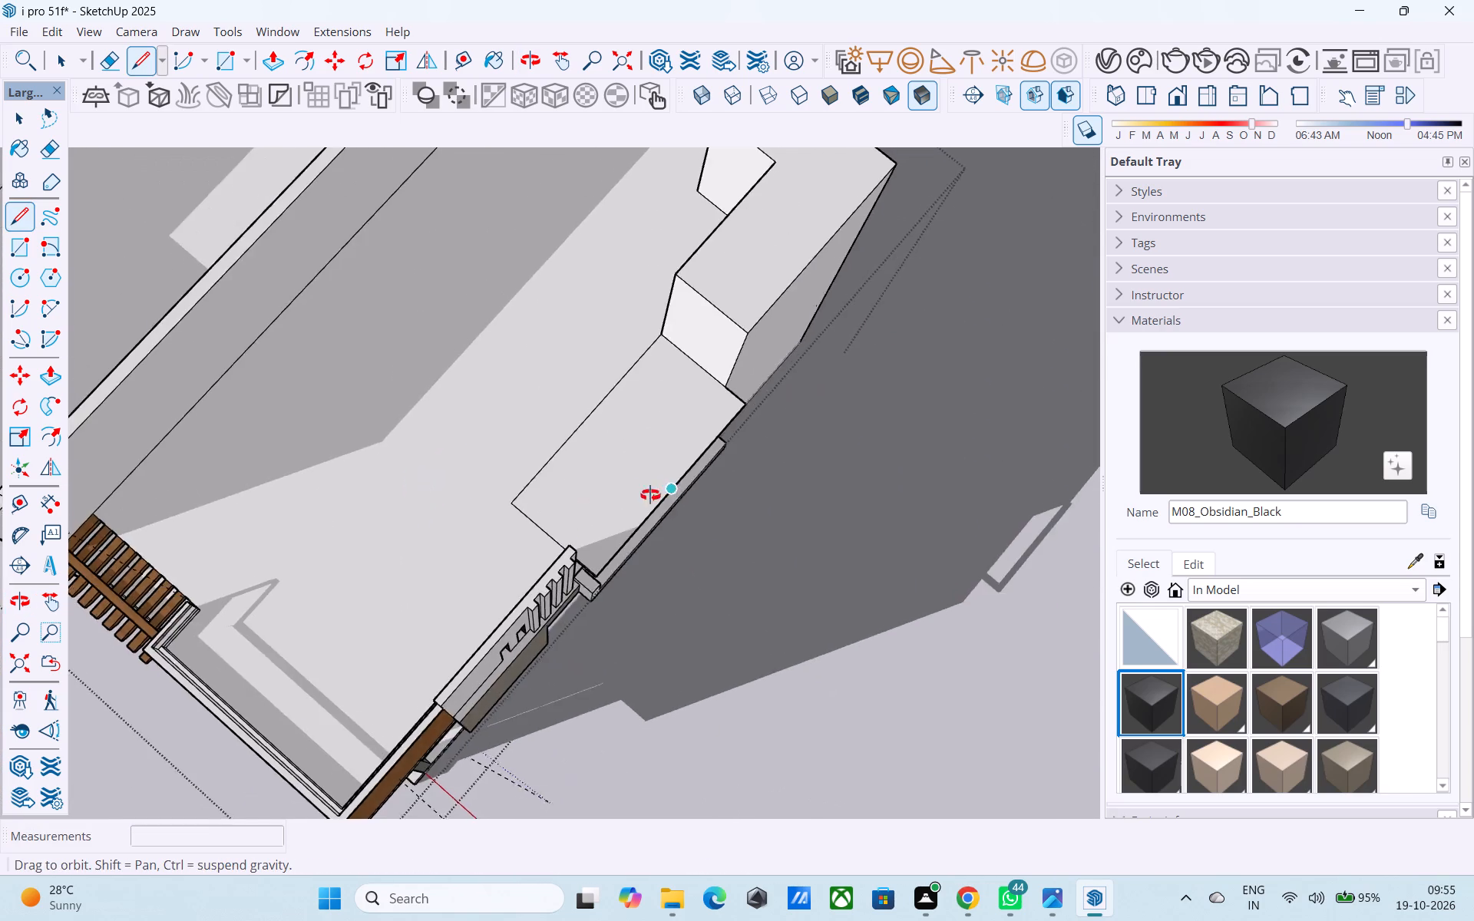
middle_drag(650, 495, 534, 361)
middle_drag(531, 358, 544, 523)
scroll(744, 673, up, 3)
key(space)
click(610, 523)
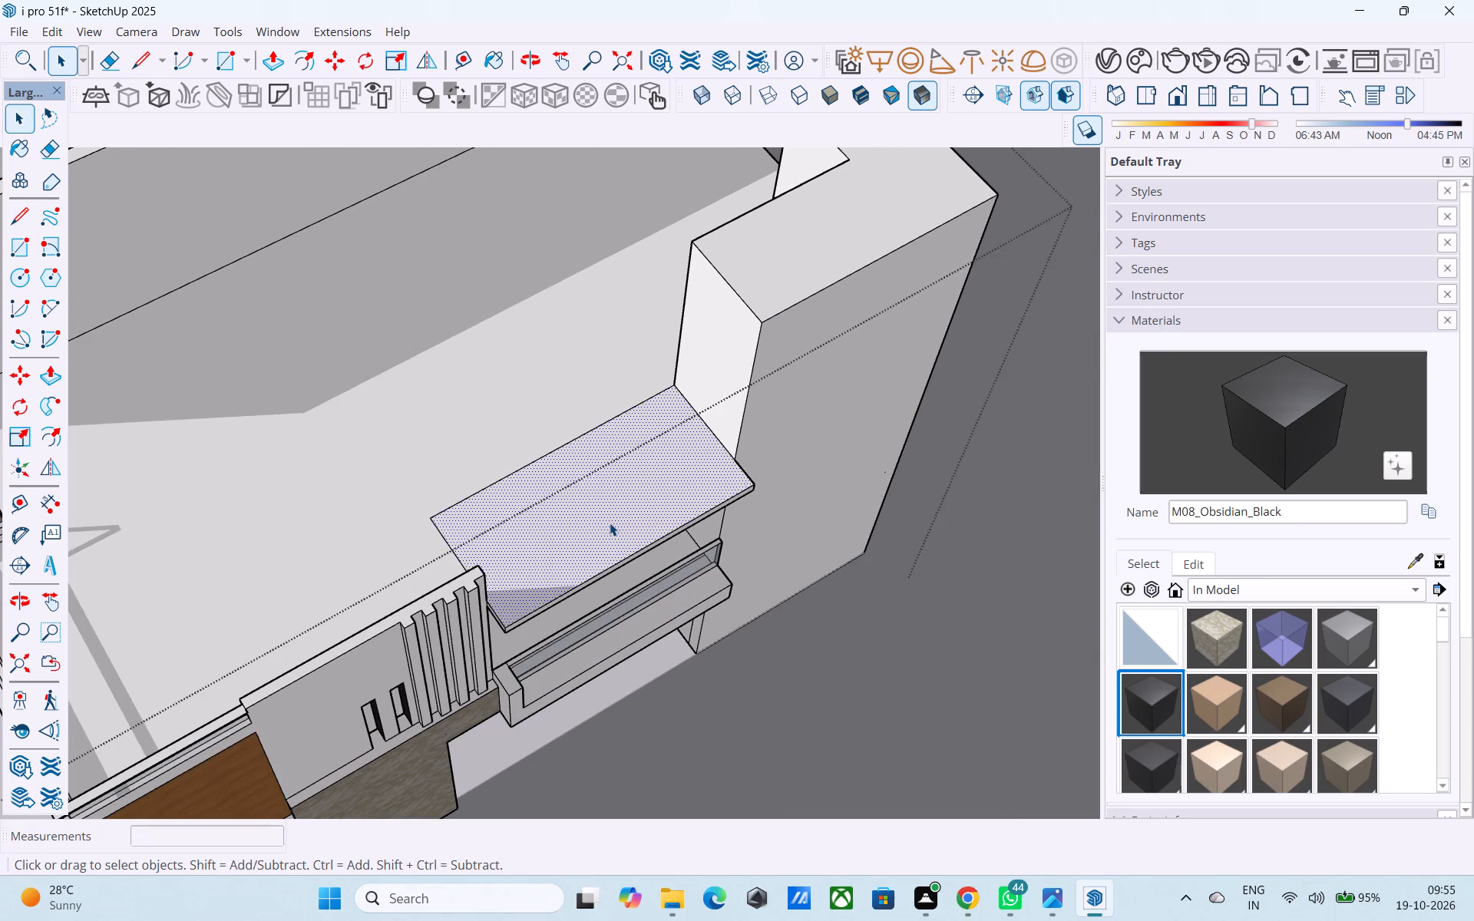
scroll(610, 523, up, 3)
key(f)
click(610, 523)
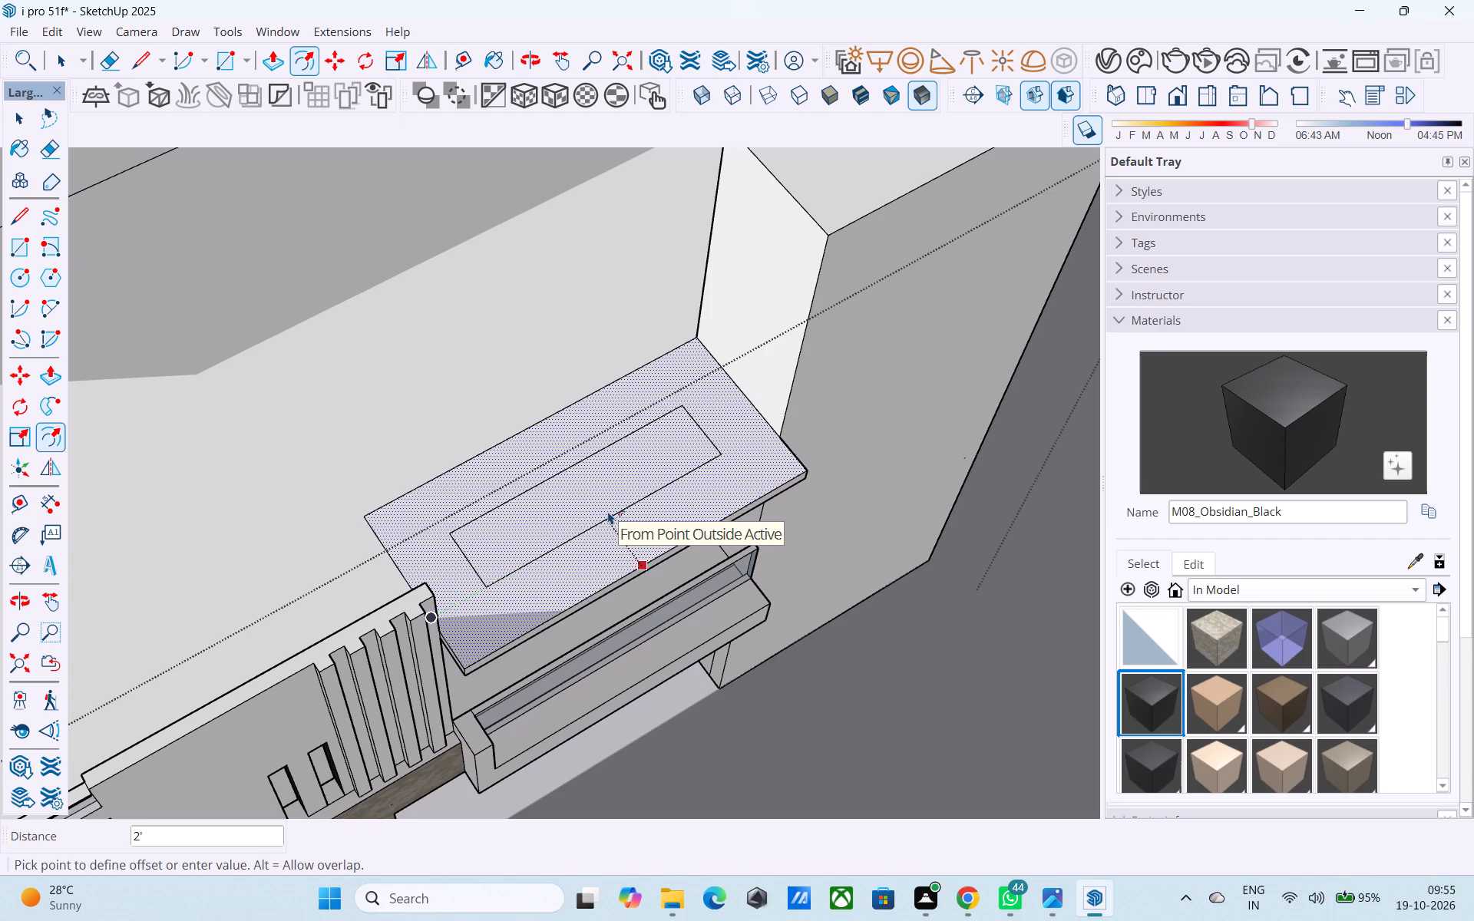
text(3")
key(Return)
key(space)
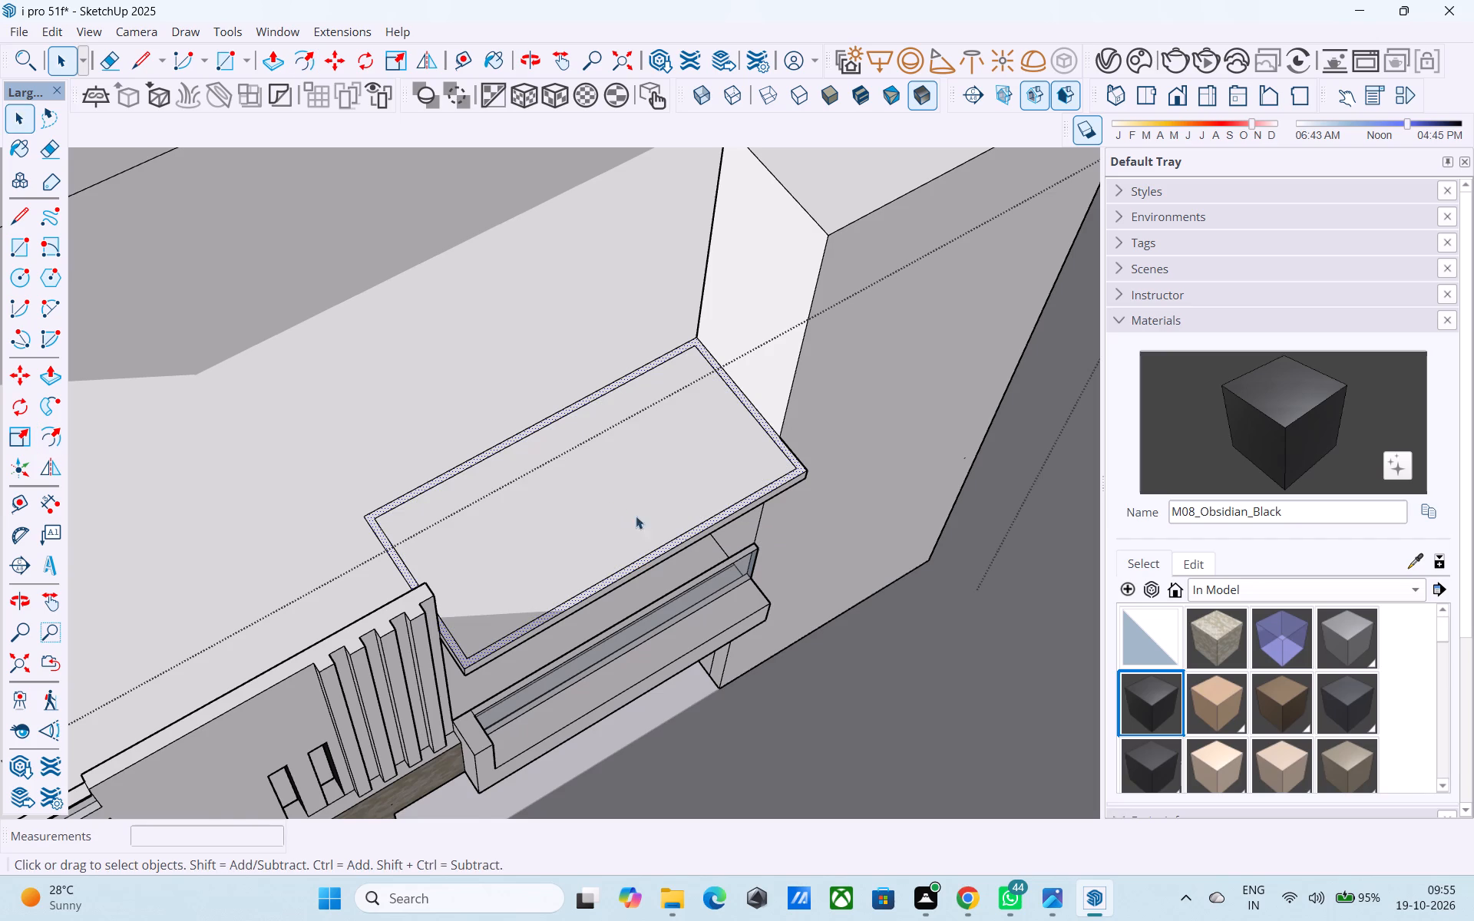
Draw a 3" line across the slab's border strip where it meets the slatted parapet's outer corner.
scroll(659, 512, up, 1)
middle_drag(659, 512, 652, 512)
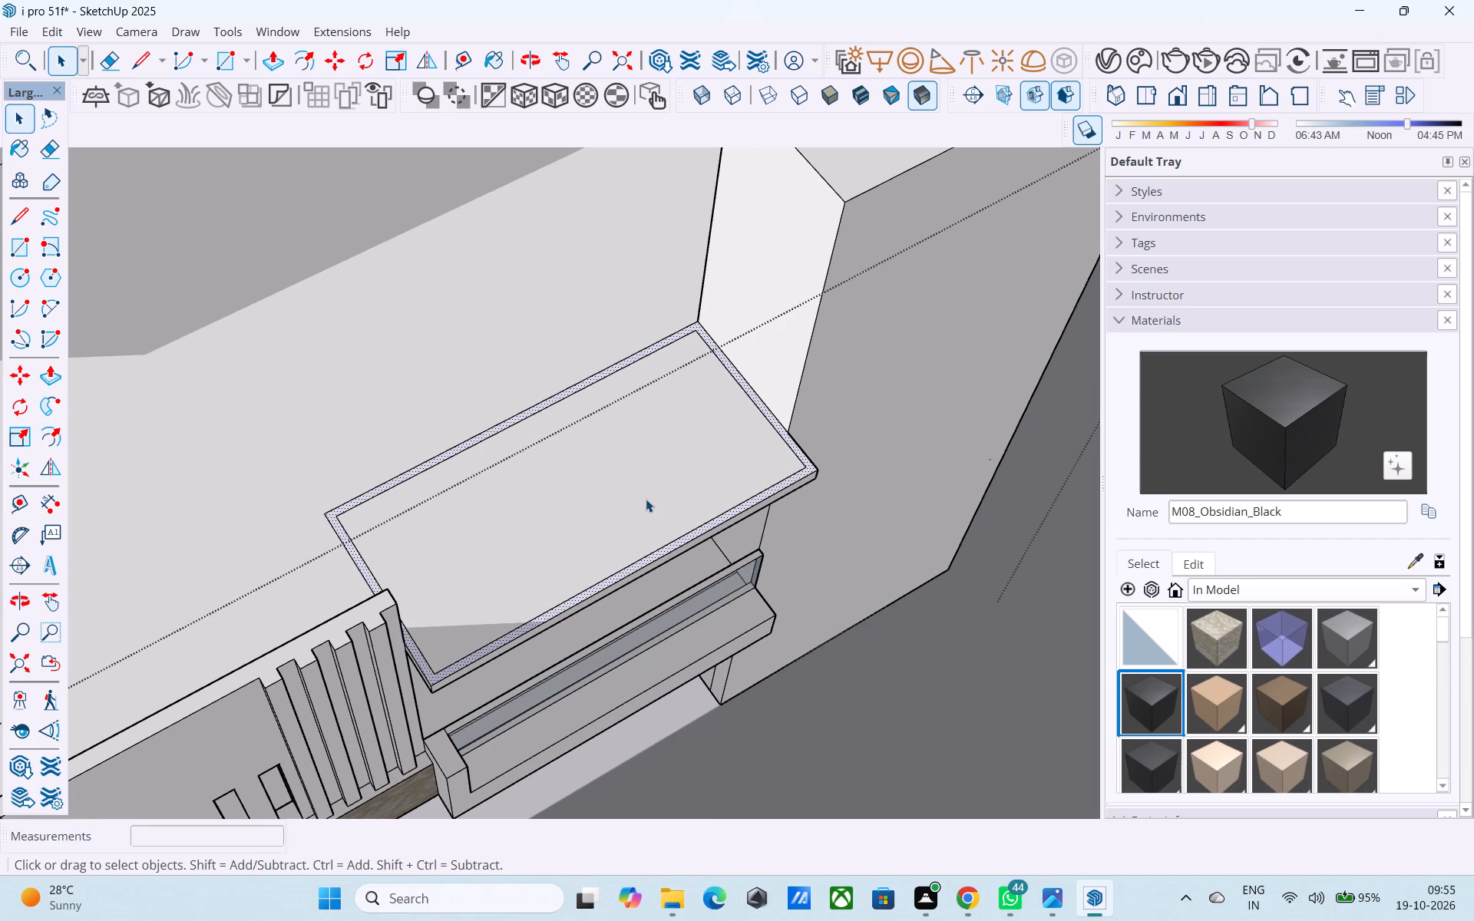
scroll(646, 499, up, 3)
scroll(645, 501, down, 1)
middle_drag(612, 517, 755, 584)
scroll(627, 547, up, 4)
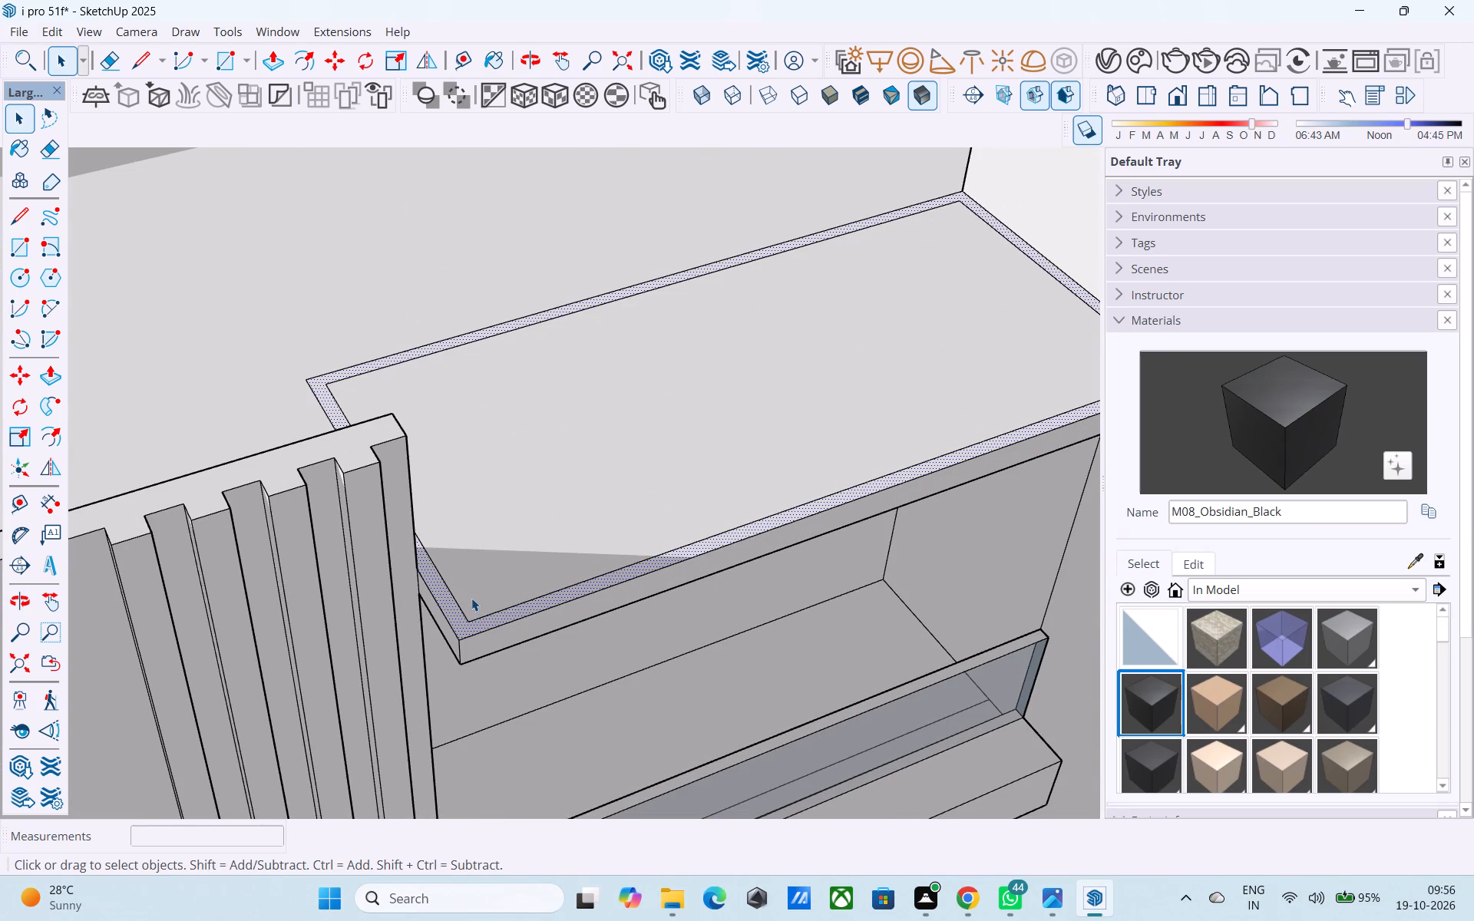
scroll(457, 599, up, 4)
middle_drag(438, 589, 368, 587)
key(l)
middle_drag(376, 570, 220, 593)
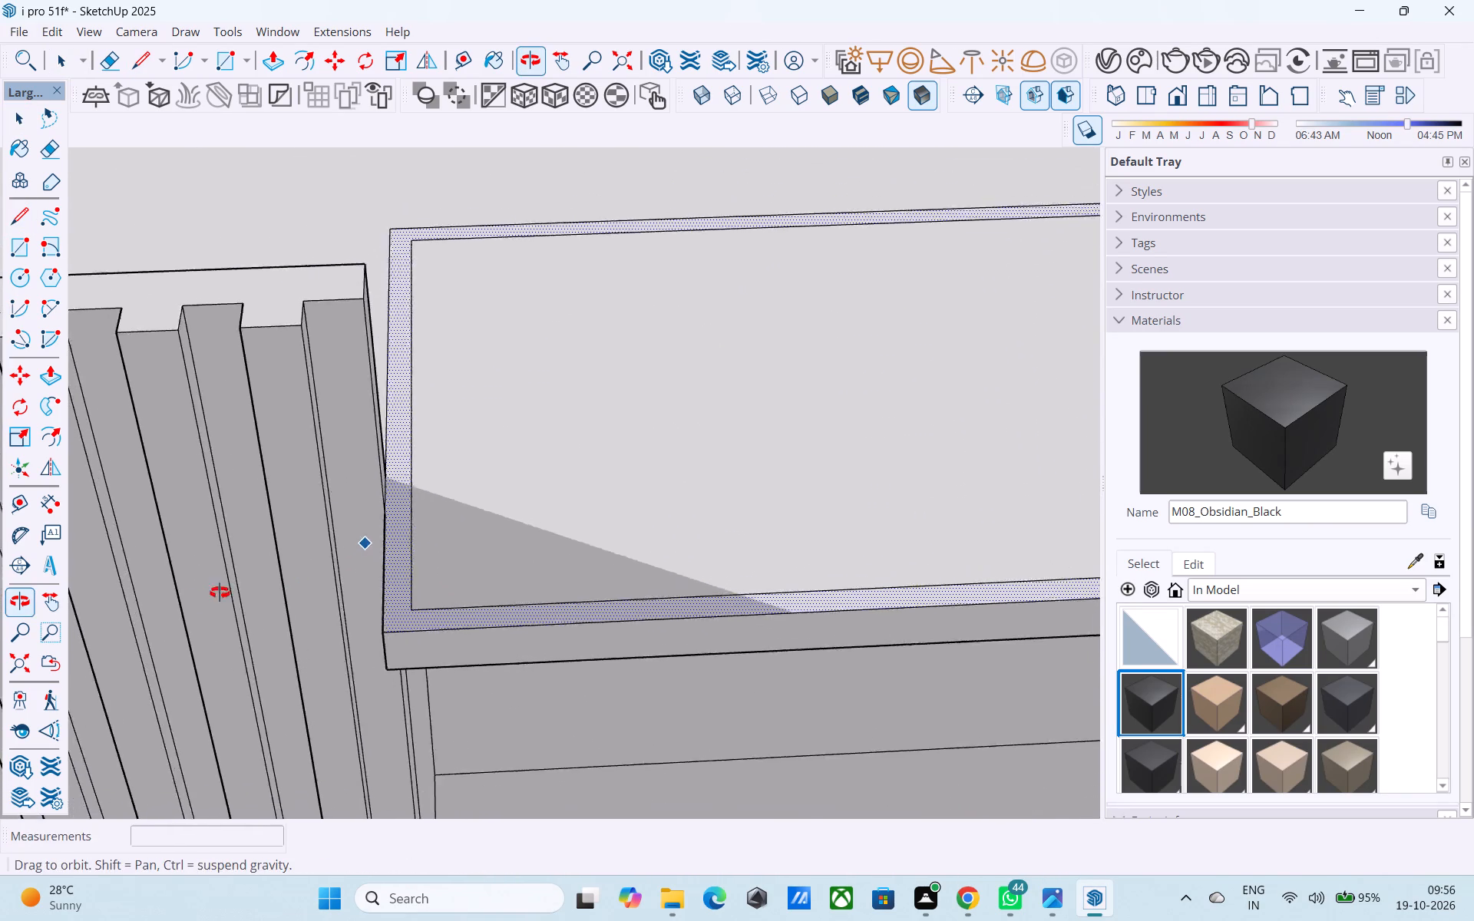
middle_drag(220, 593, 178, 603)
scroll(441, 490, up, 4)
click(338, 481)
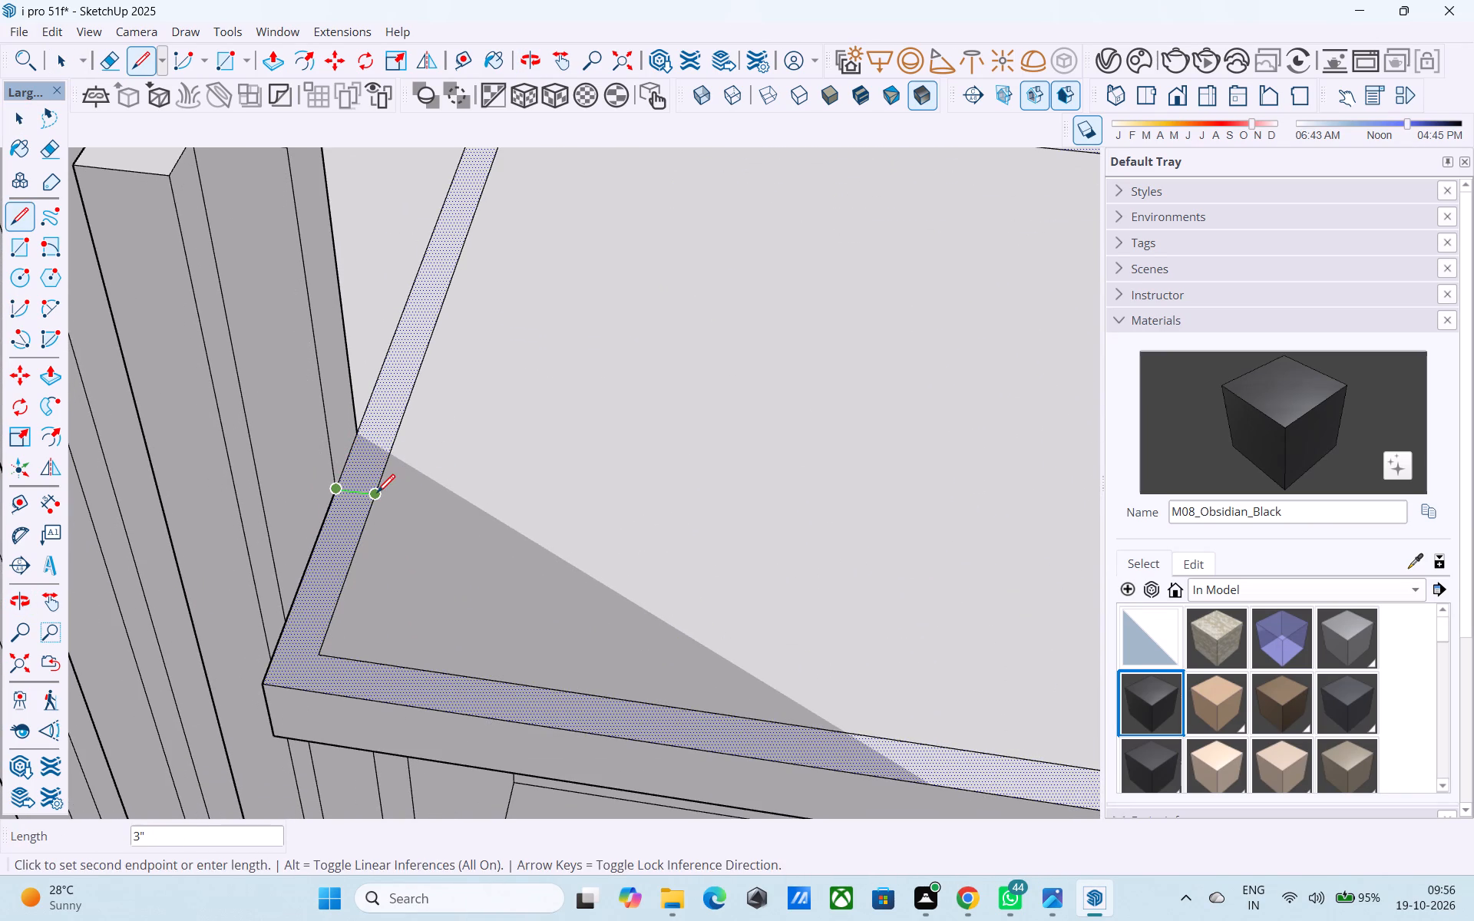
click(377, 494)
key(space)
Split the border strip at the tall block's corner with a 12' 9" line from the slatted parapet, erasing the line's middle portion.
scroll(352, 497, down, 15)
middle_drag(871, 596, 1028, 600)
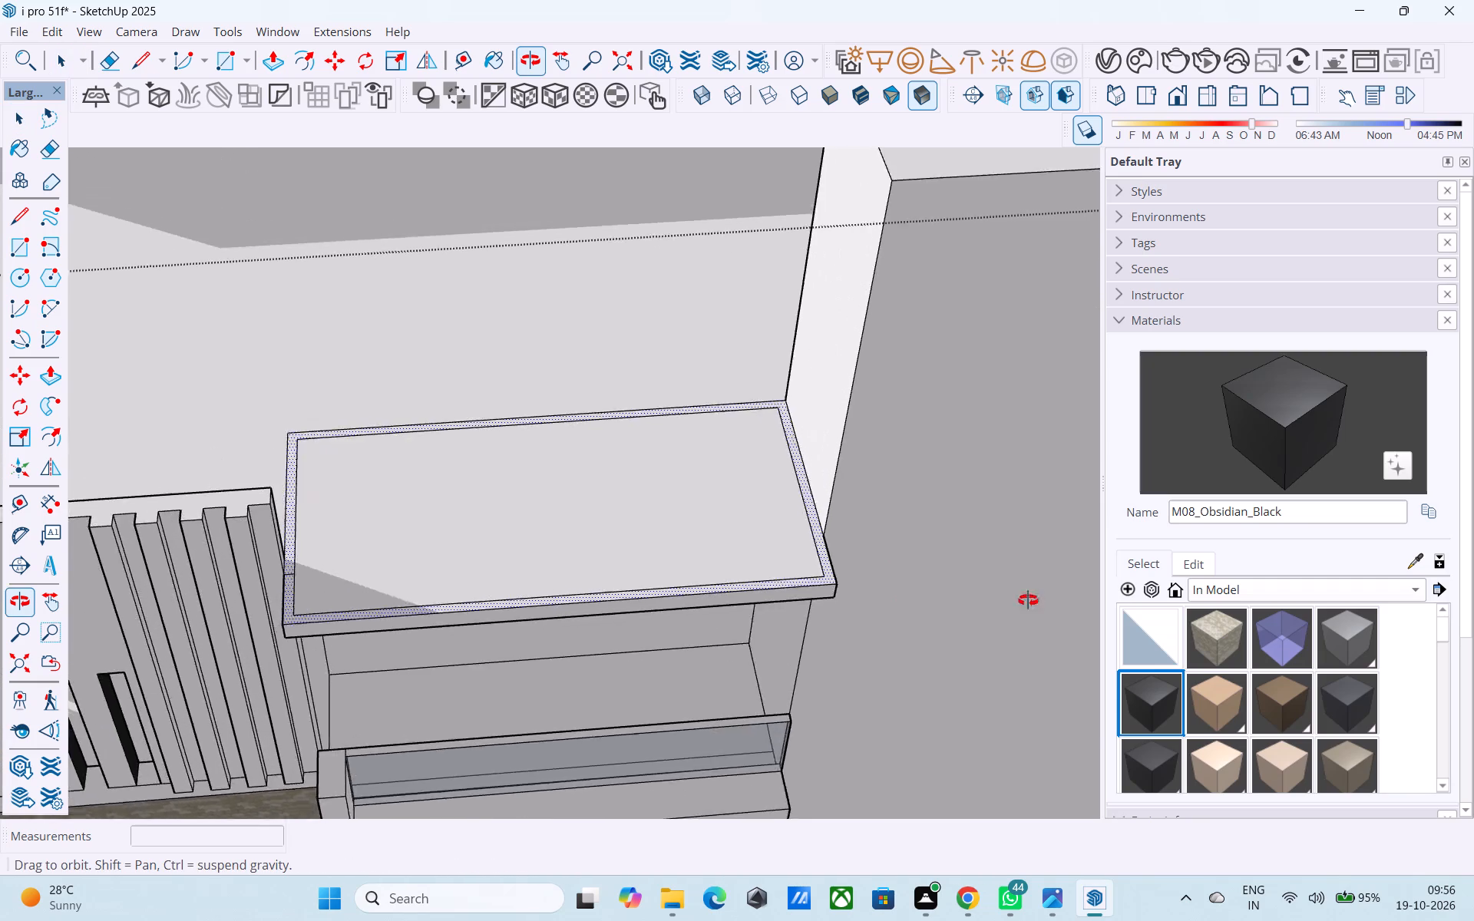
middle_drag(1028, 600, 1181, 540)
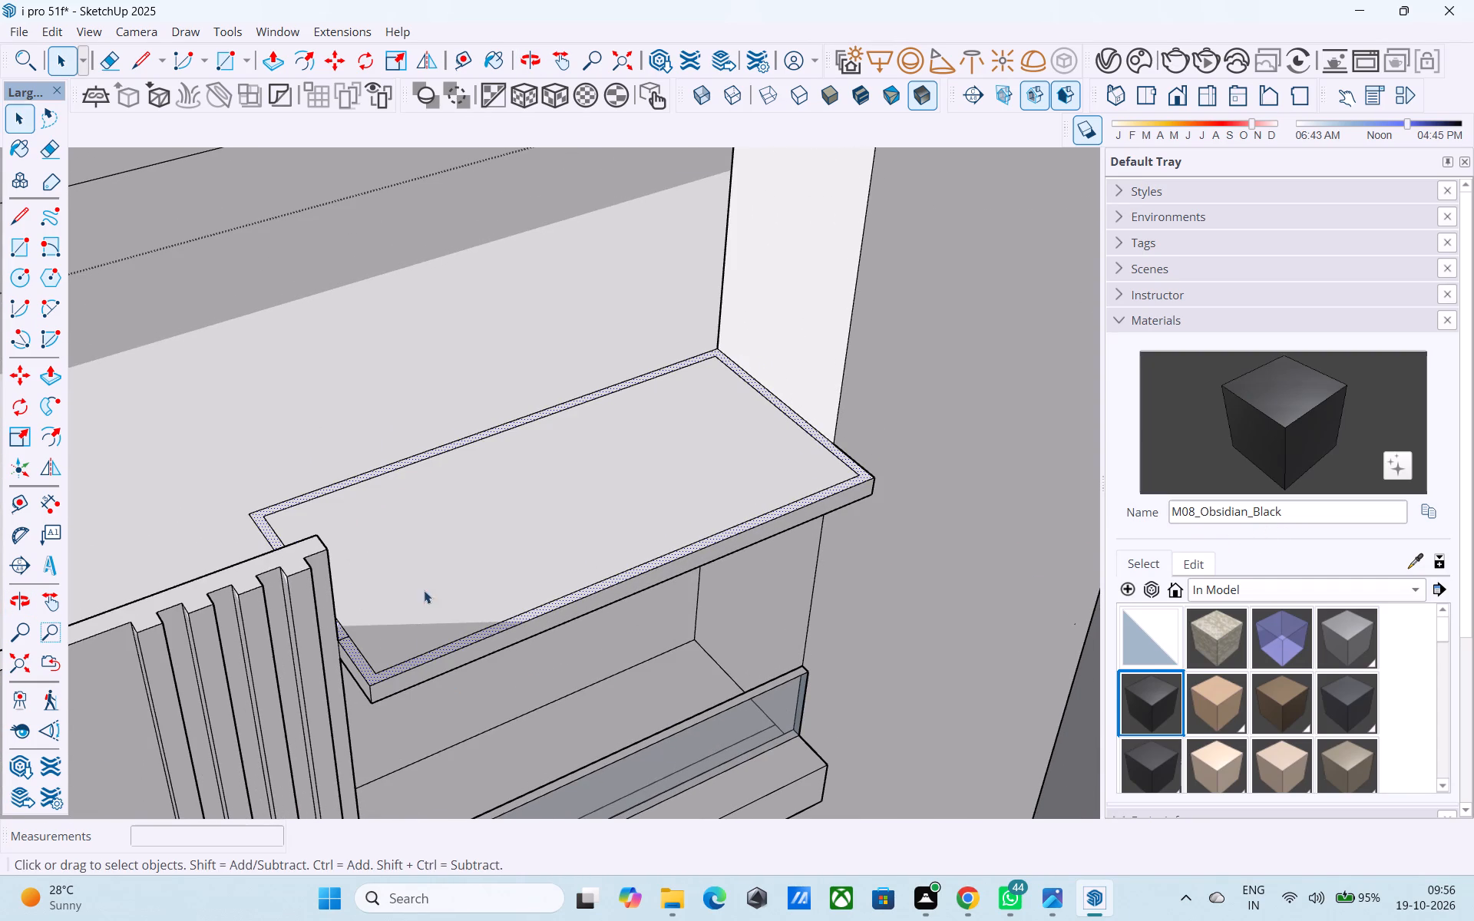
key(l)
click(346, 632)
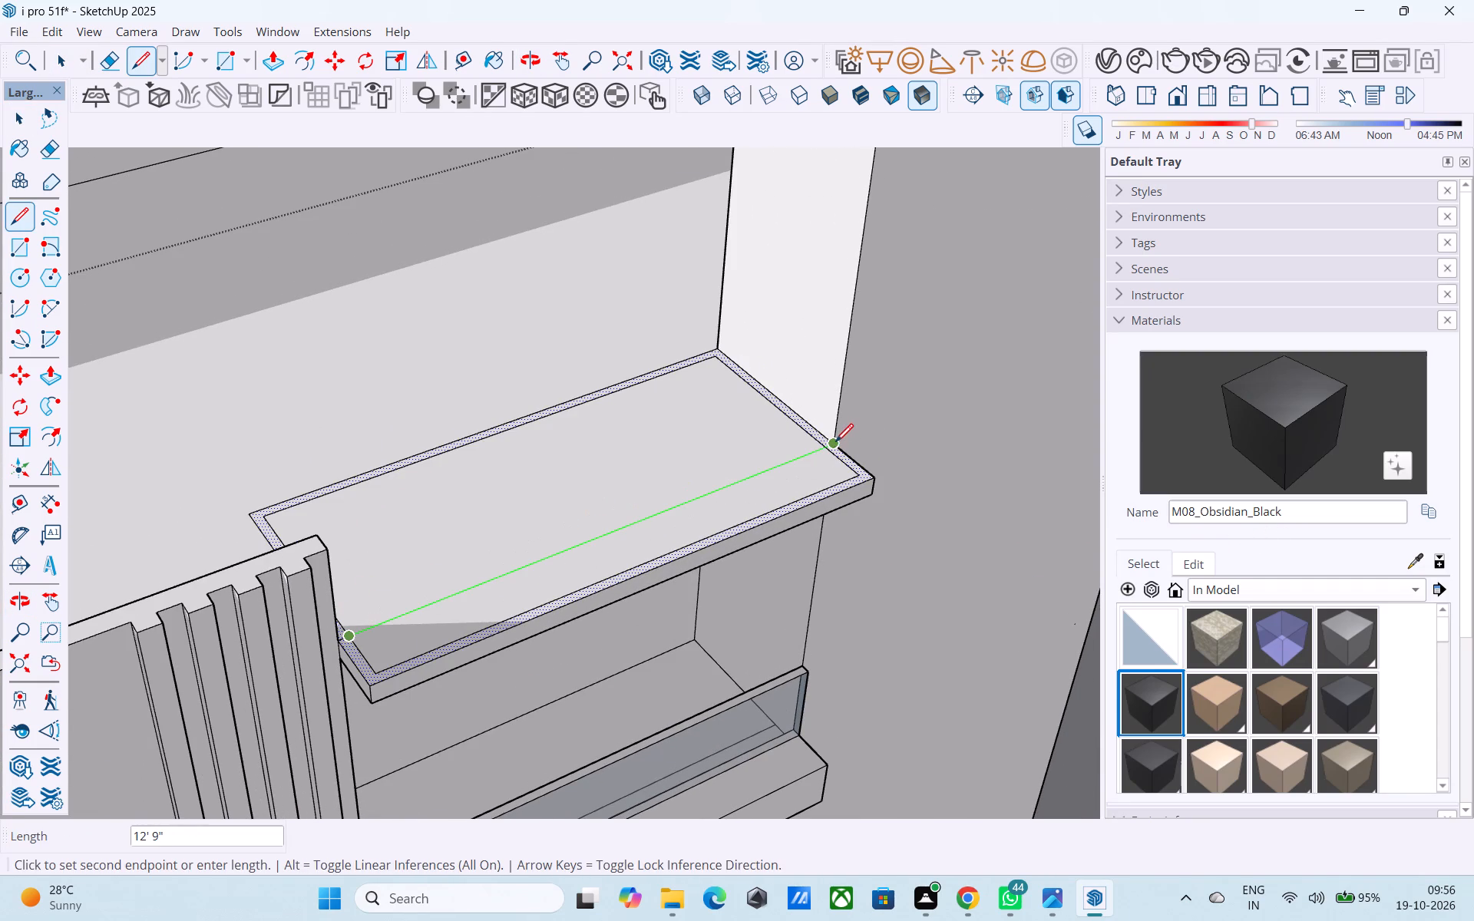
click(835, 441)
key(space)
key(e)
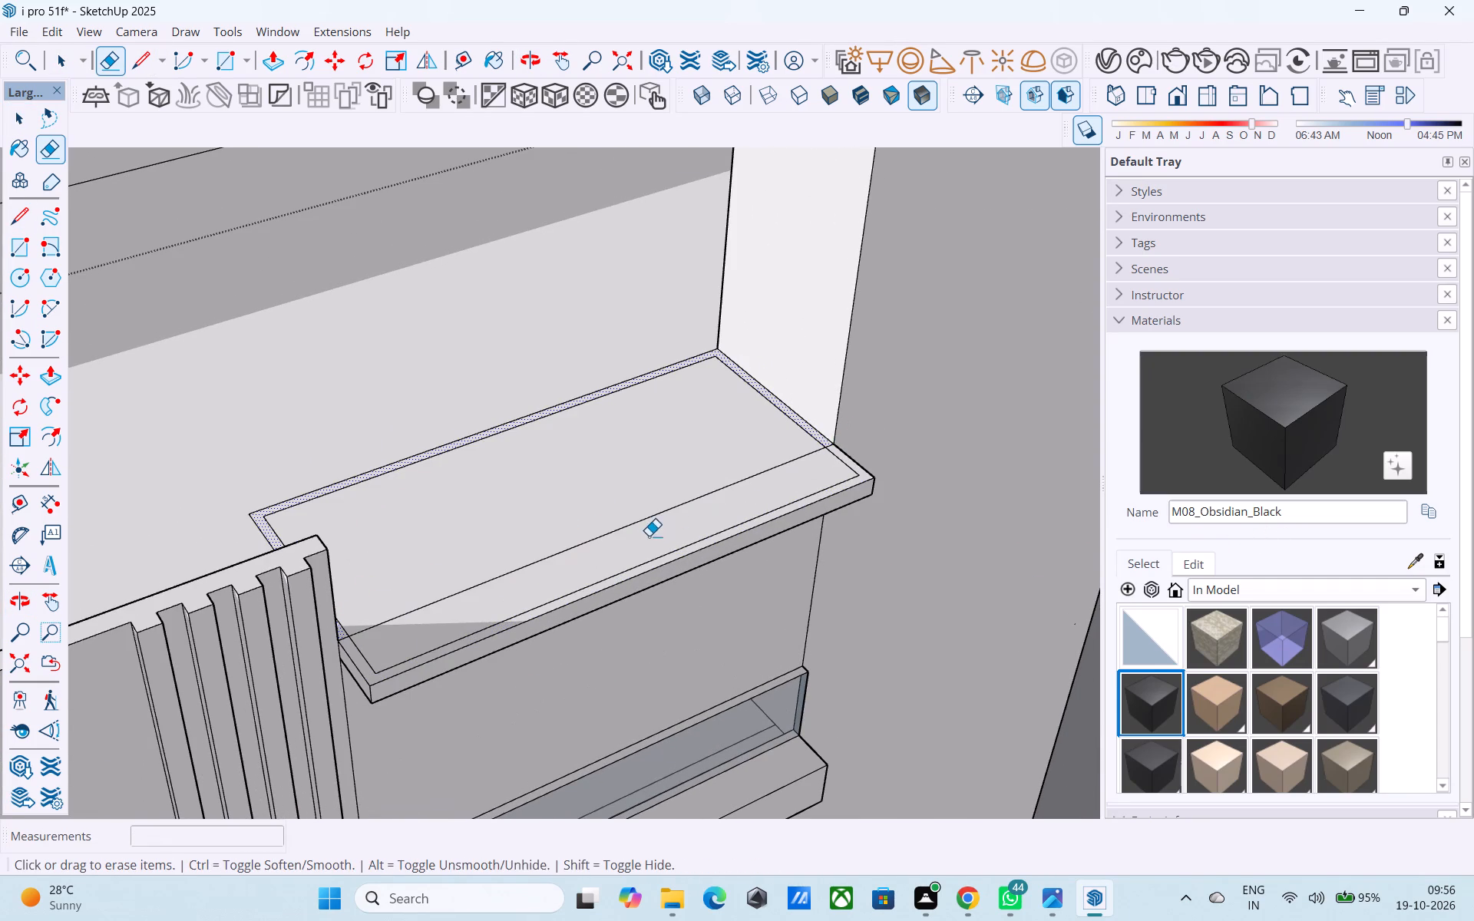
drag(648, 535, 613, 511)
key(ctrl+z)
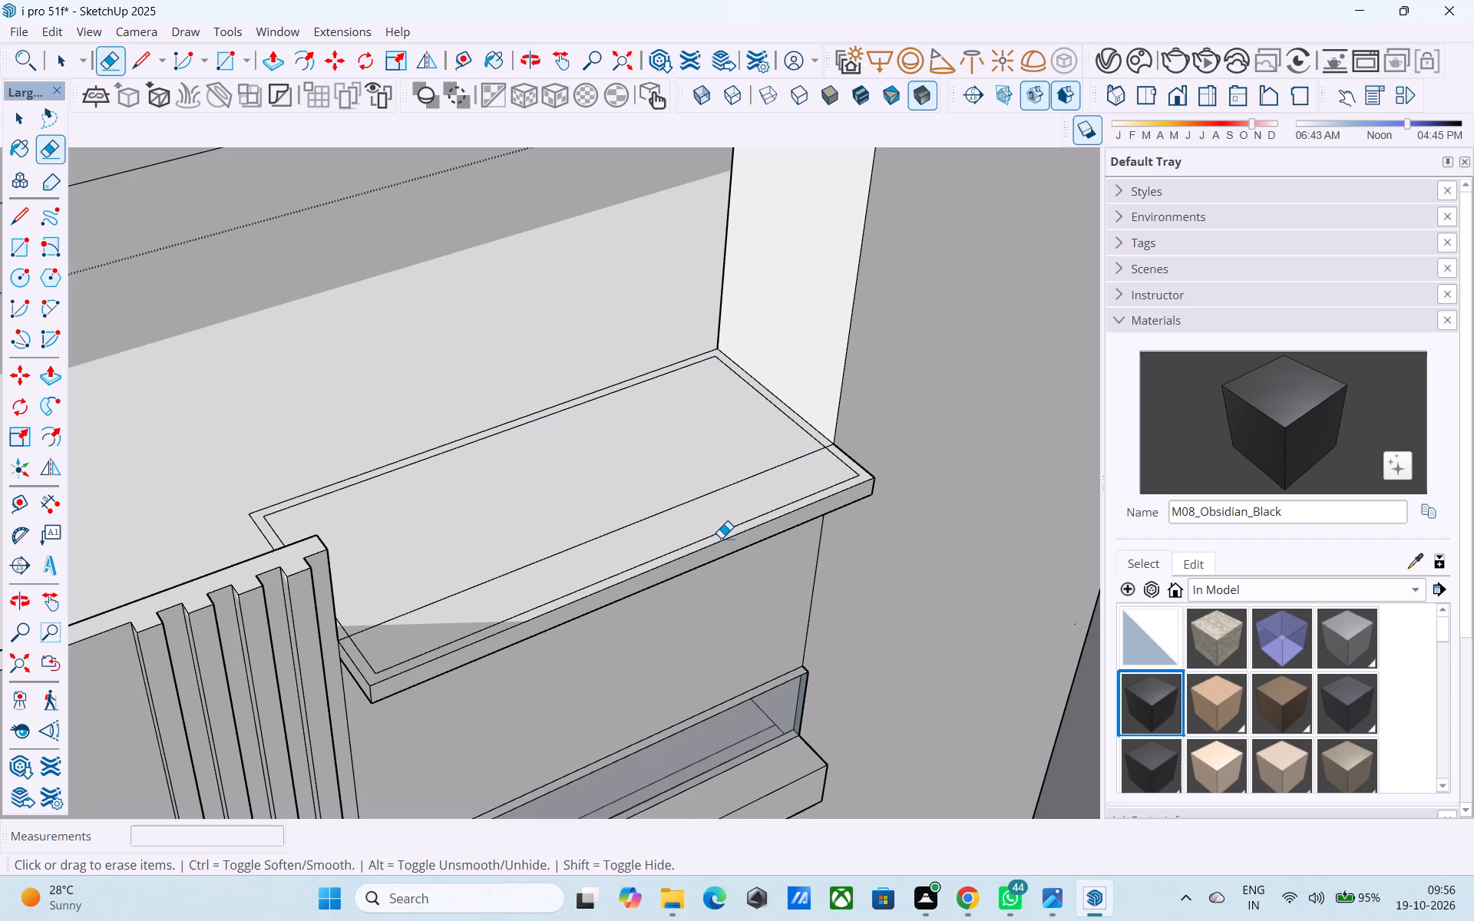
middle_drag(721, 538, 709, 479)
drag(682, 516, 674, 507)
key(space)
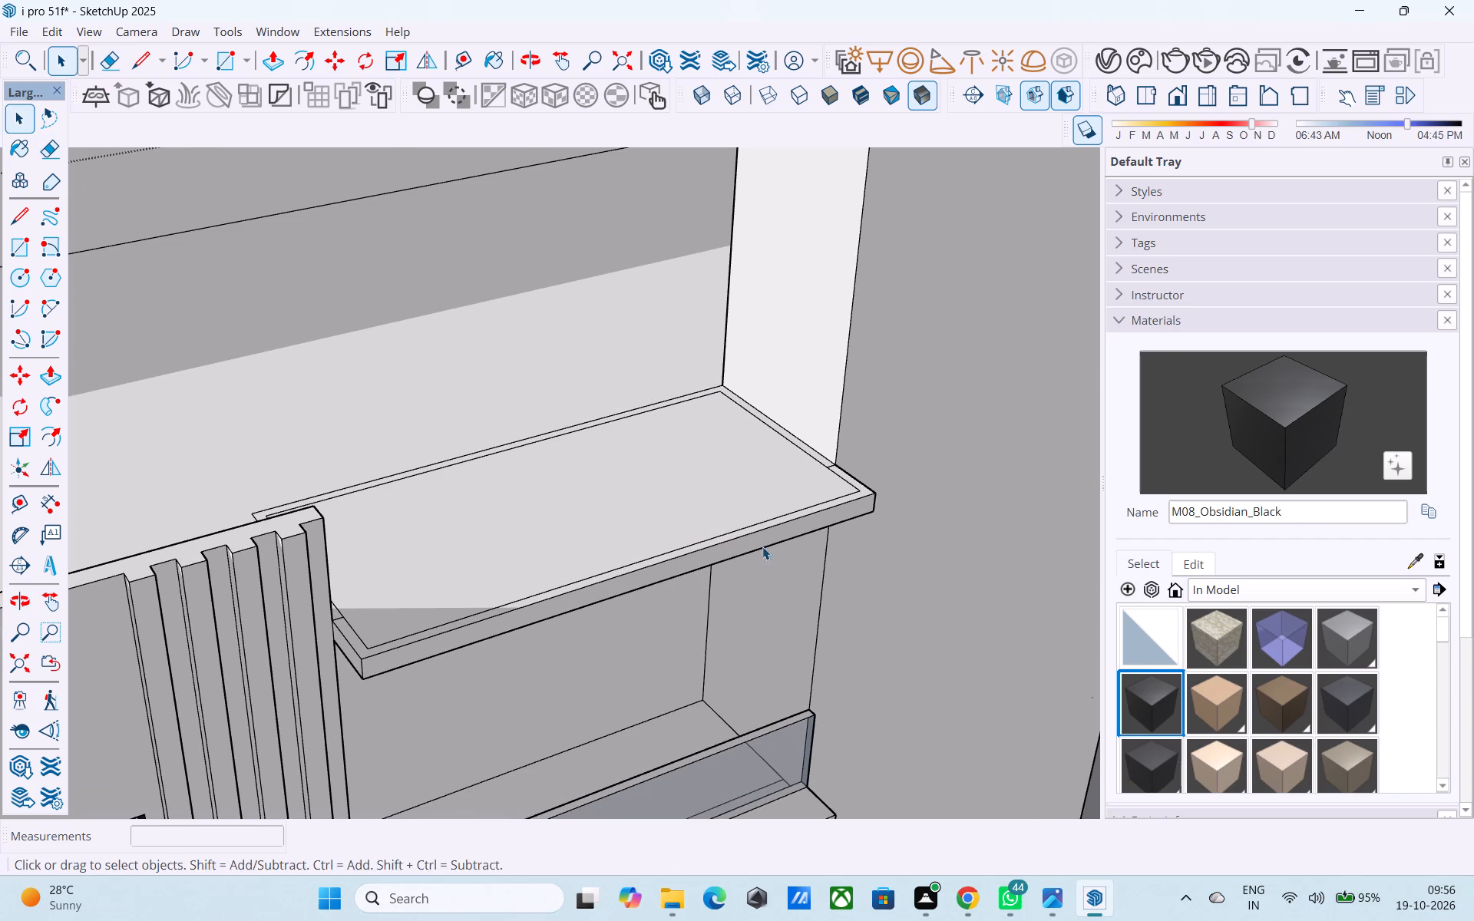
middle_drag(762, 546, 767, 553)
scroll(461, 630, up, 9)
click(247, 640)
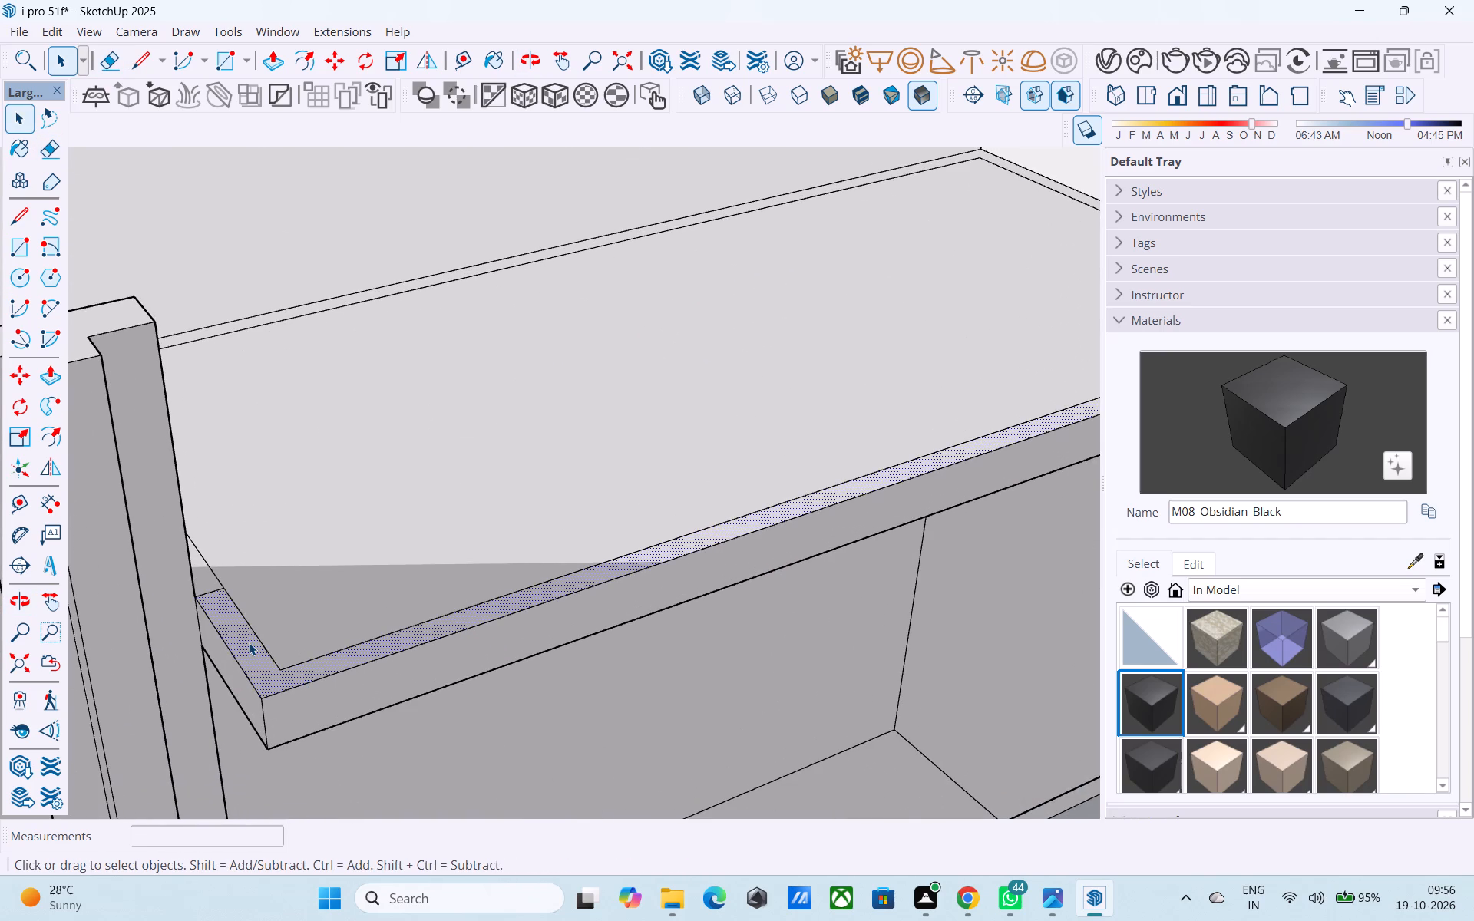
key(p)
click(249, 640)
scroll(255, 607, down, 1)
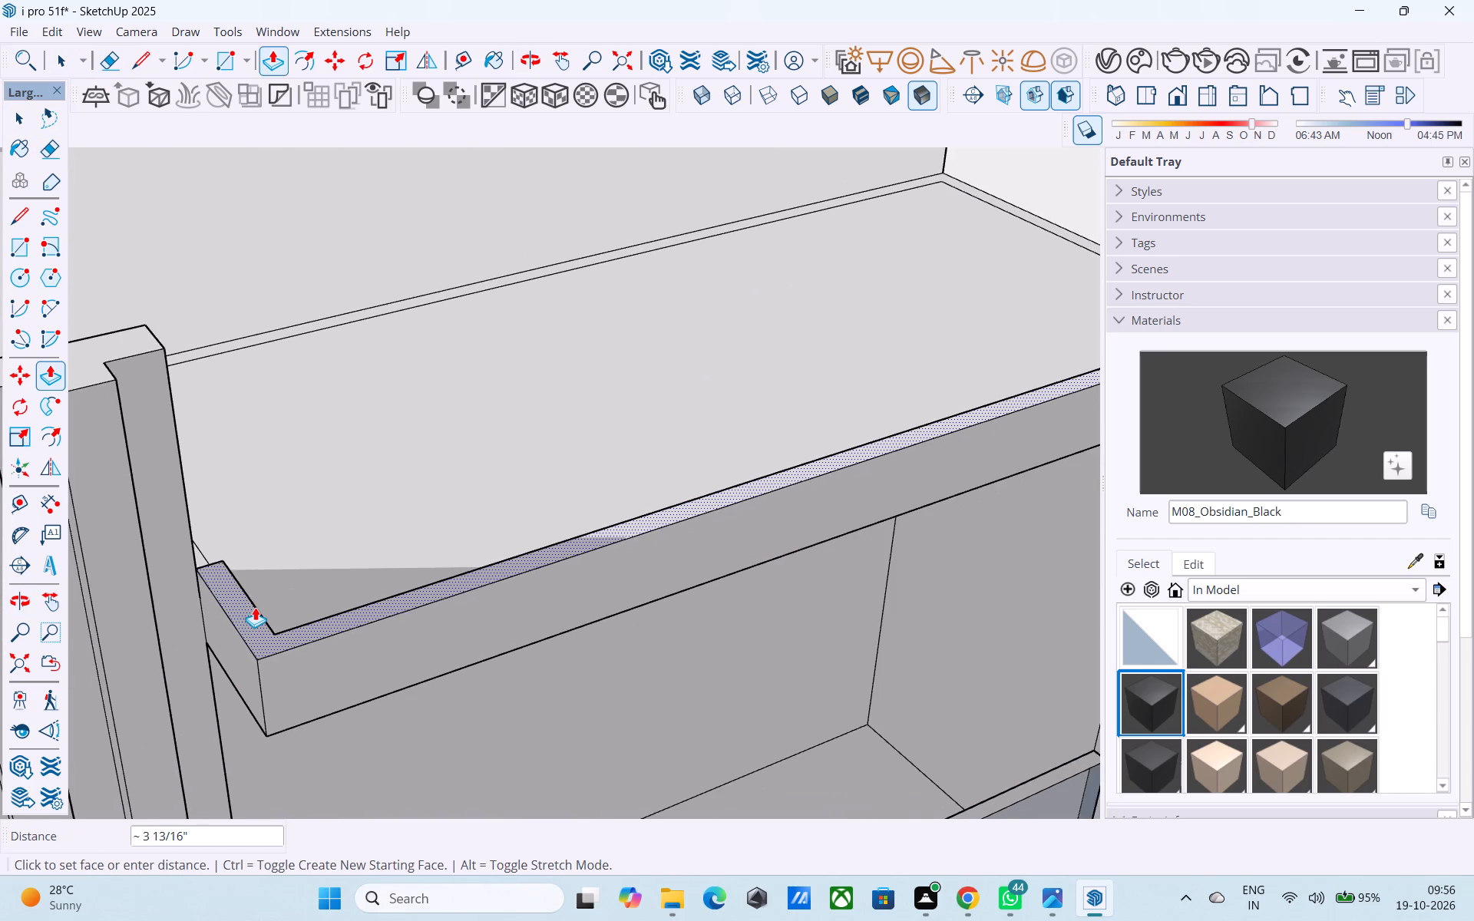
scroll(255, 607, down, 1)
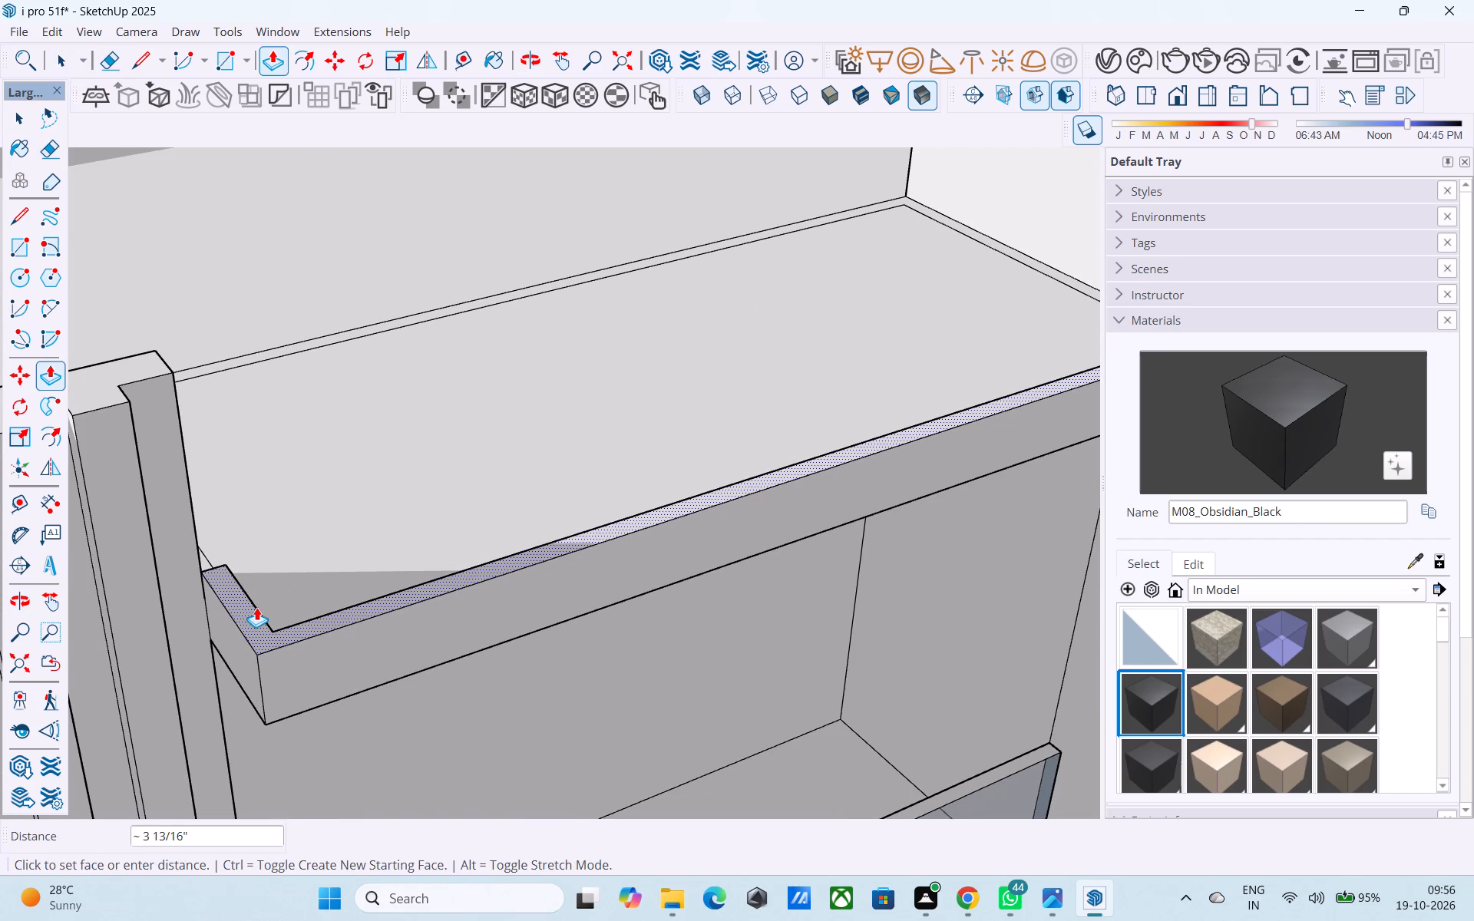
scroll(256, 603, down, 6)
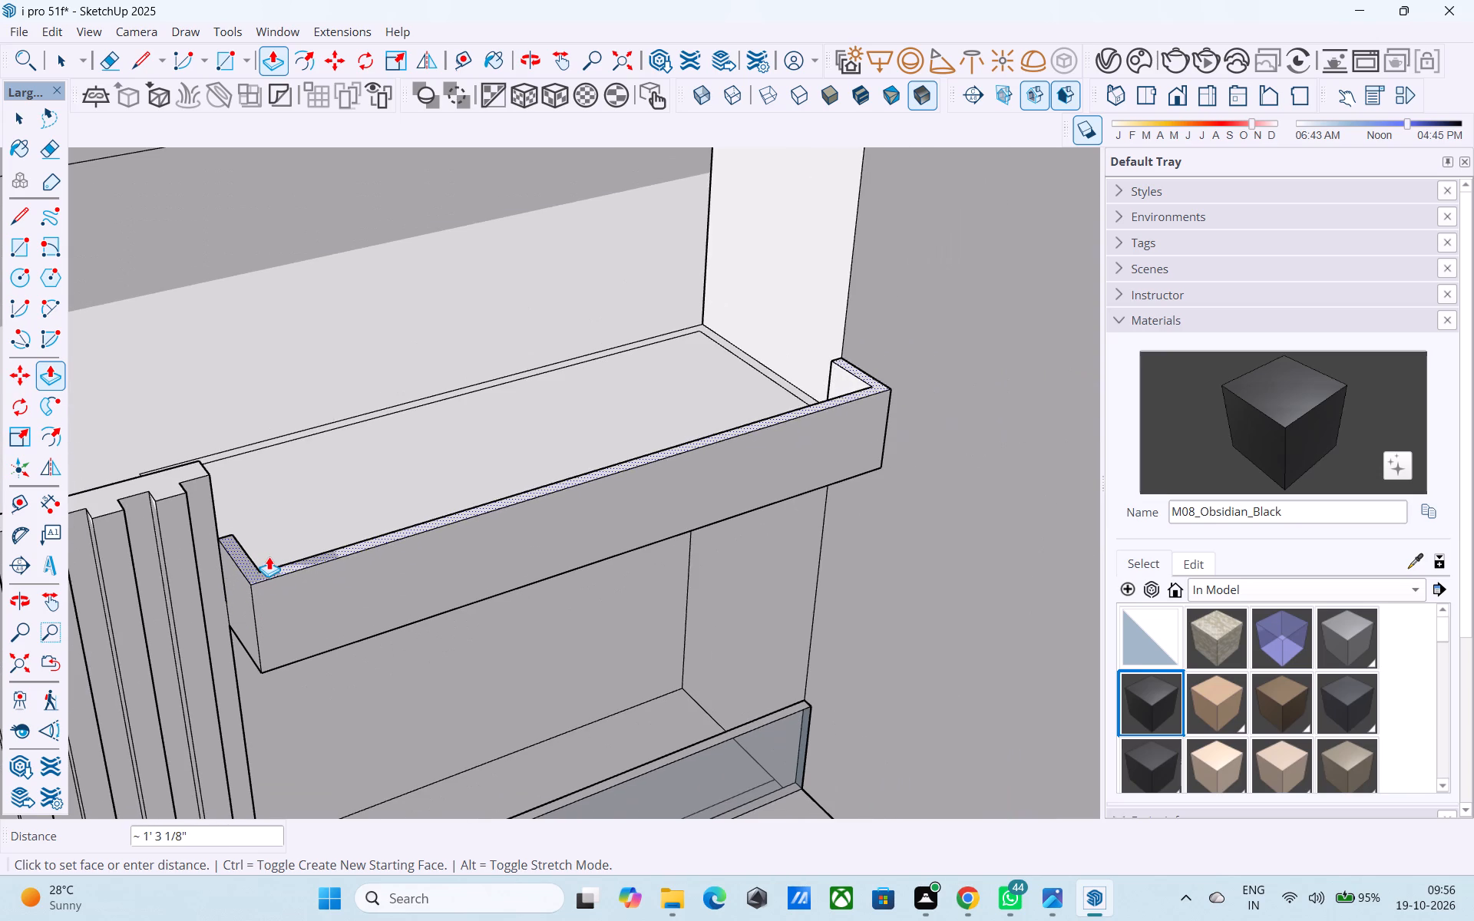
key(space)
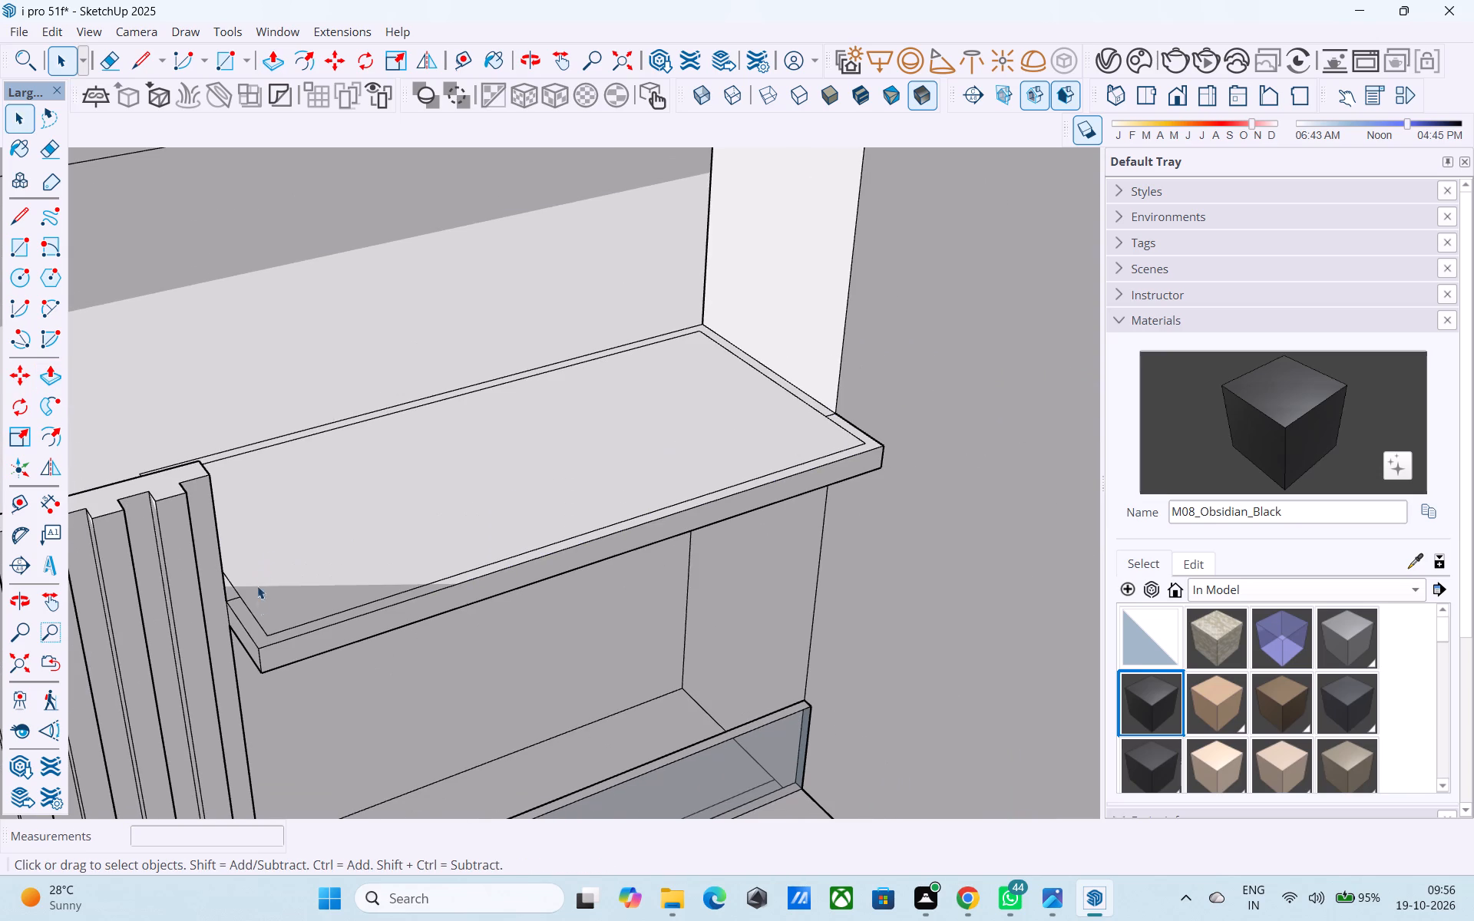
Draw an upright 1' 6" by 1' 3" rectangle on the slab's end edge against the slatted parapet, starting from a 1' 3" vertical line.
scroll(252, 632, up, 4)
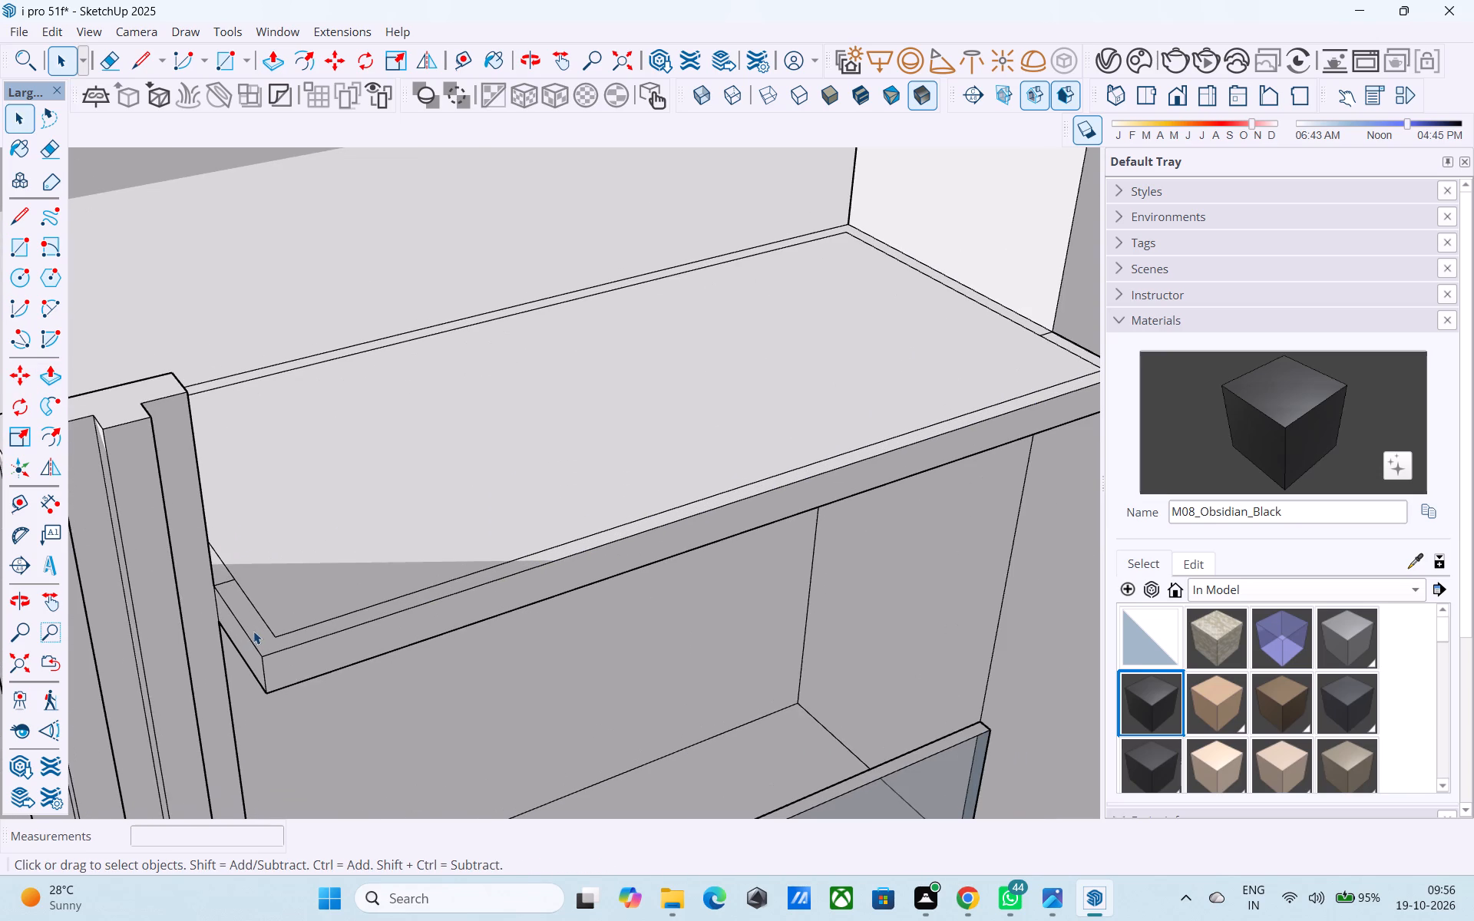
key(l)
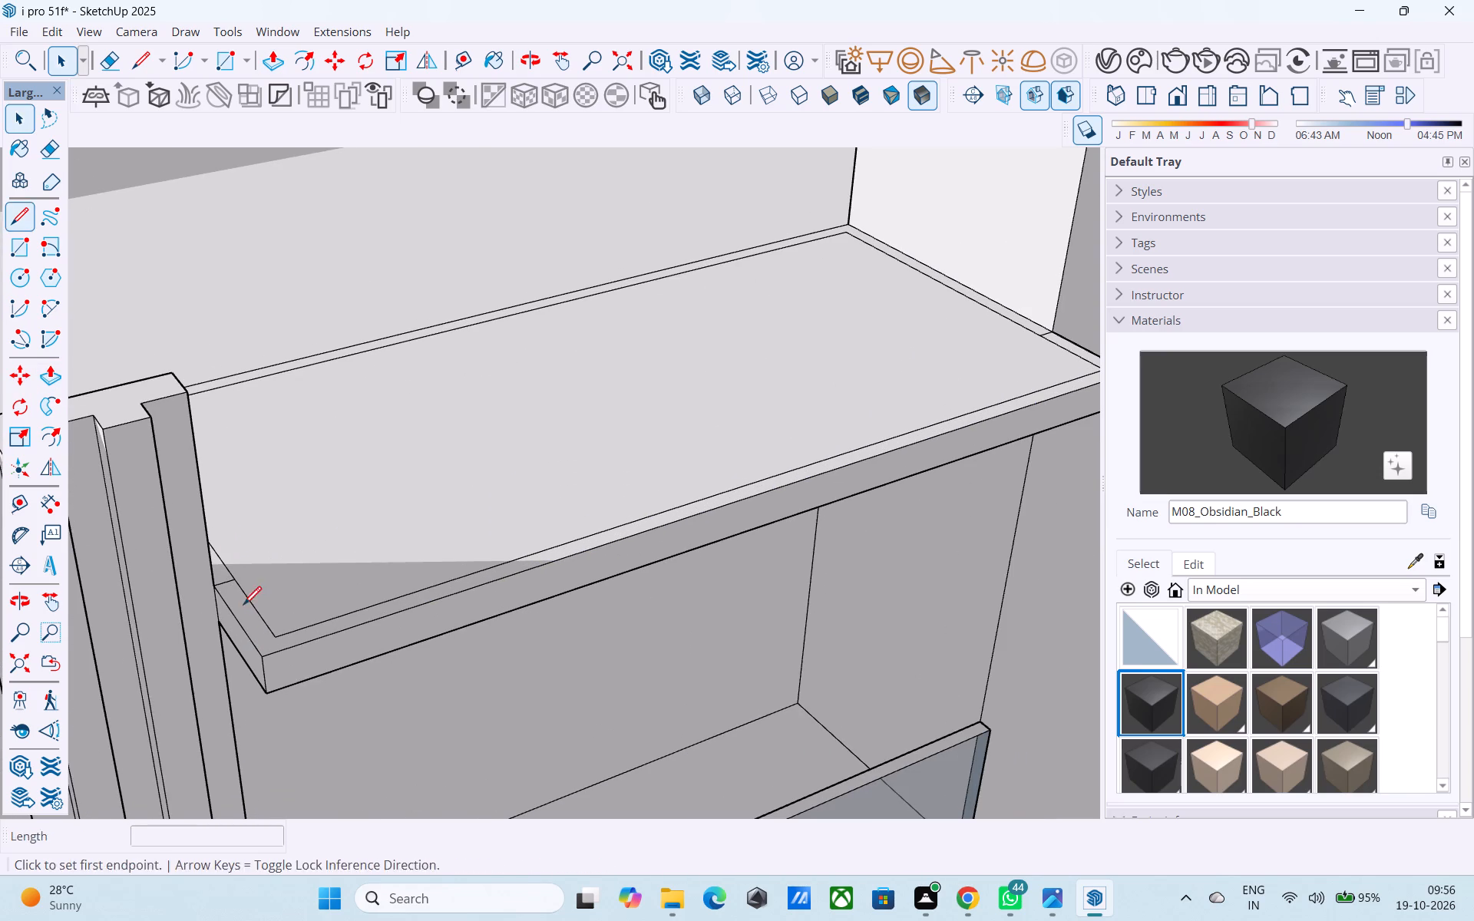
middle_drag(243, 606, 28, 635)
scroll(160, 542, up, 3)
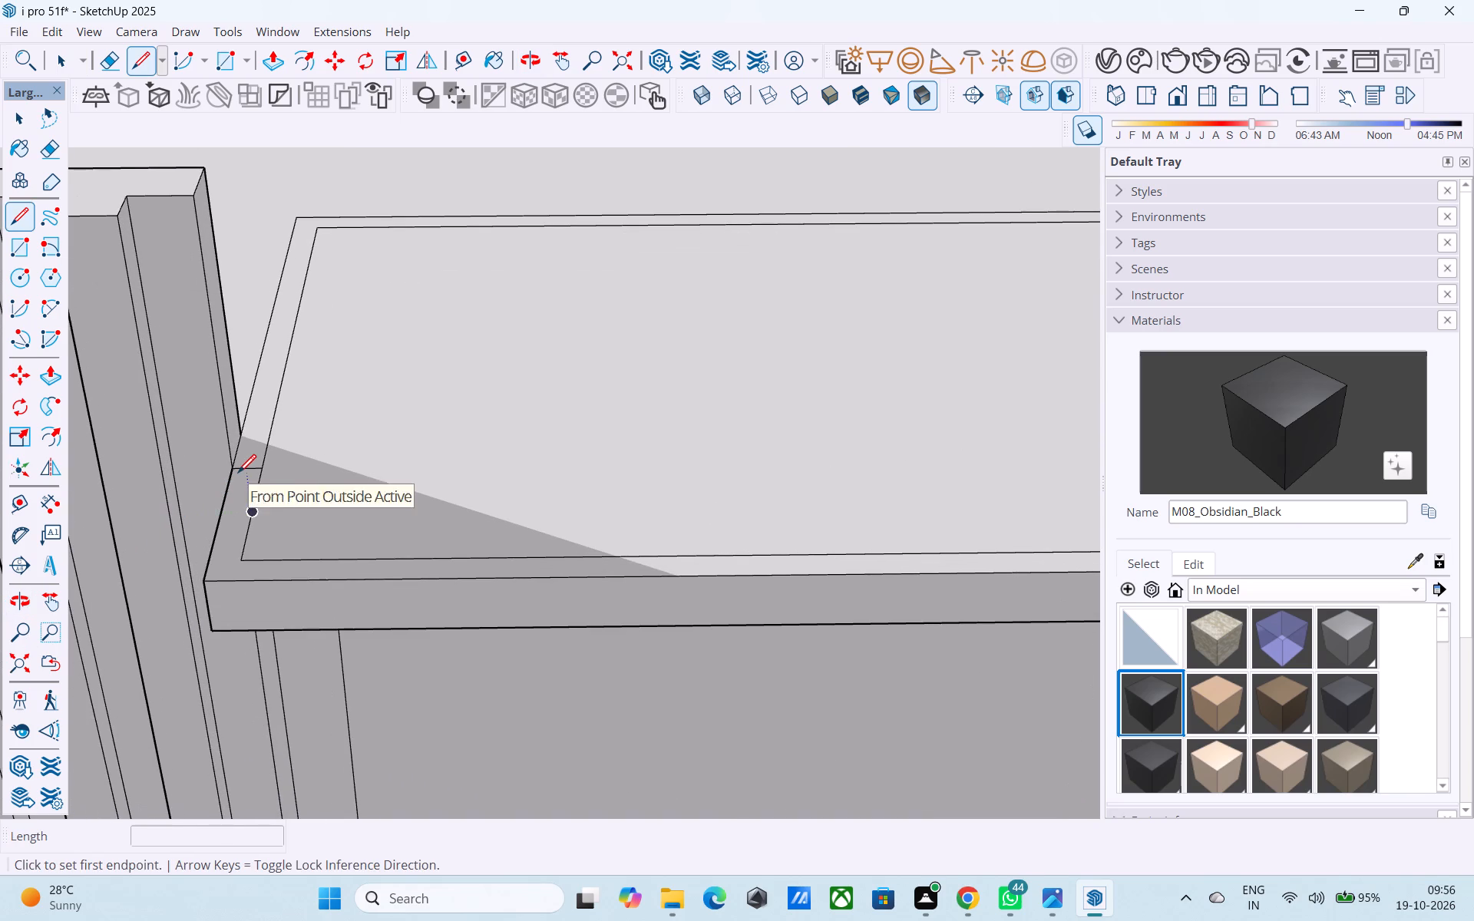
click(234, 470)
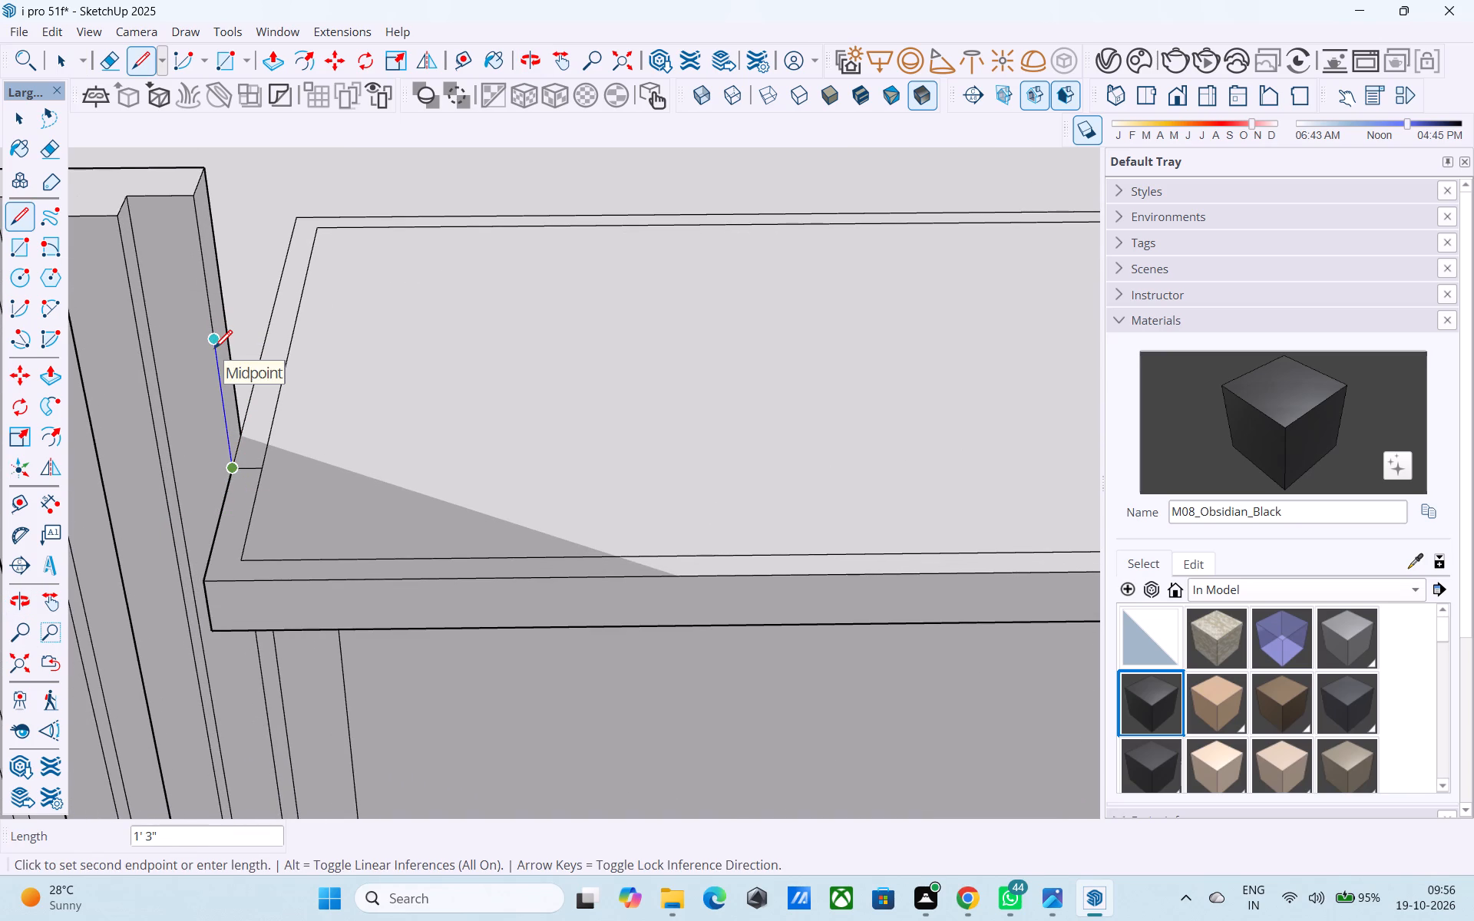
click(214, 349)
key(r)
click(213, 343)
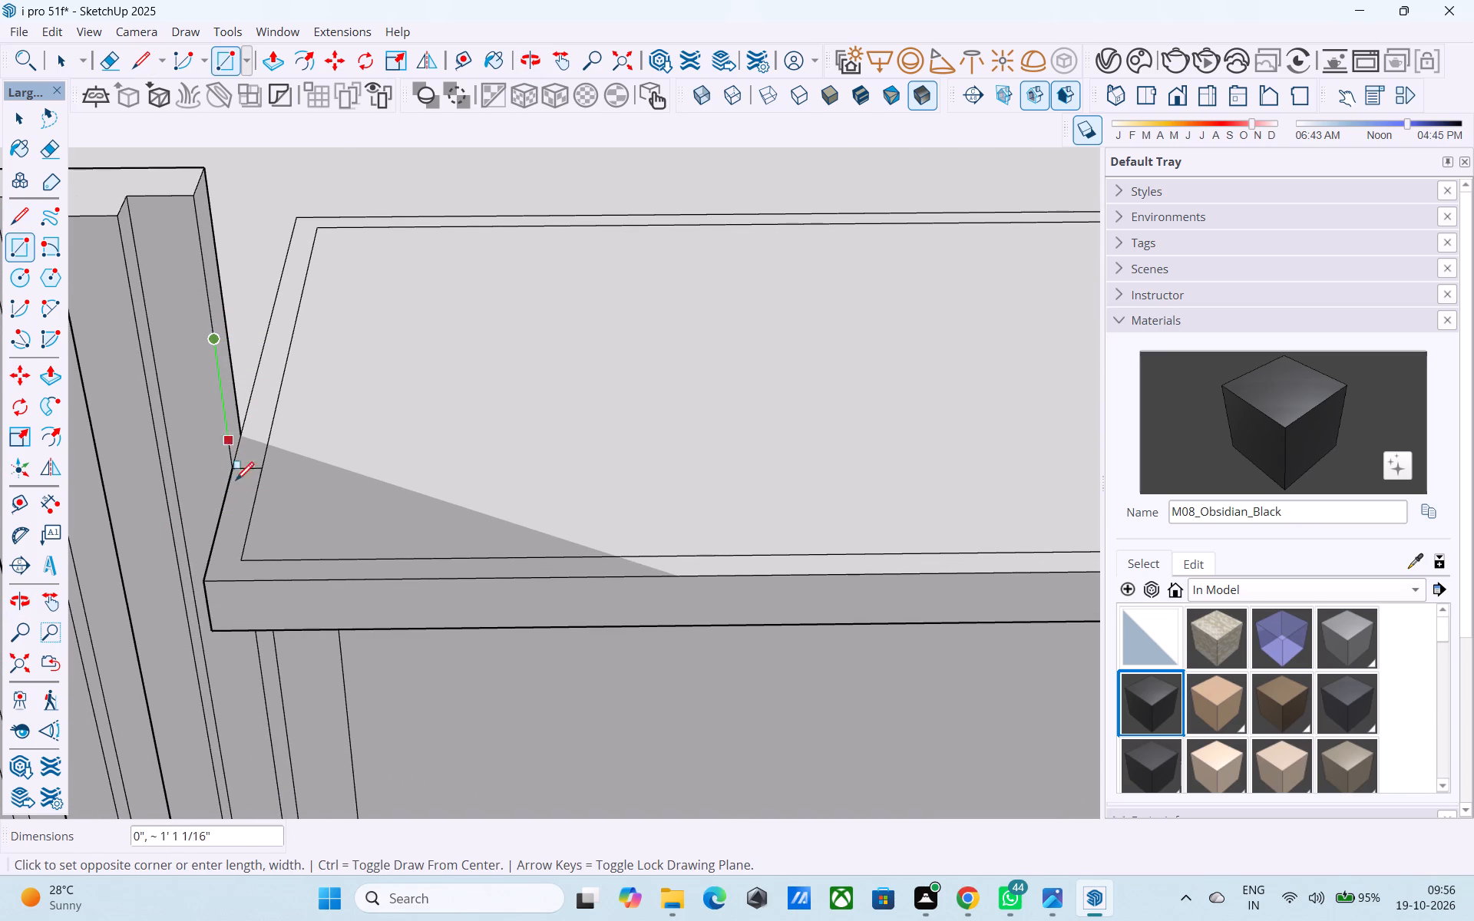
click(200, 583)
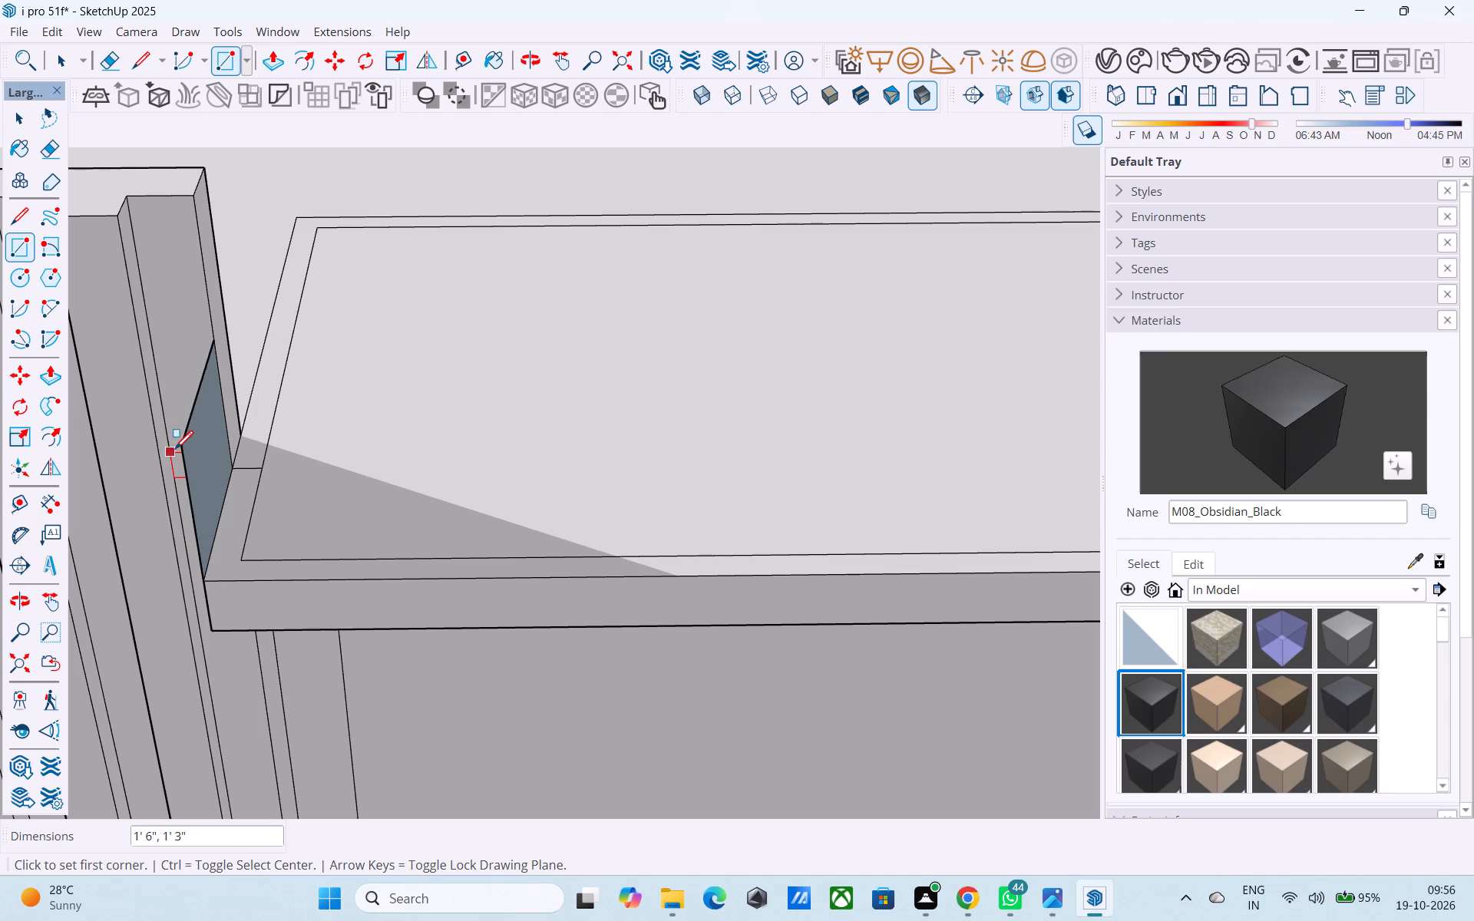
Draw an upright rectangle along the slab's full front edge, from the end rectangle's top outer corner to the slab's far corner.
click(183, 441)
scroll(180, 441, down, 10)
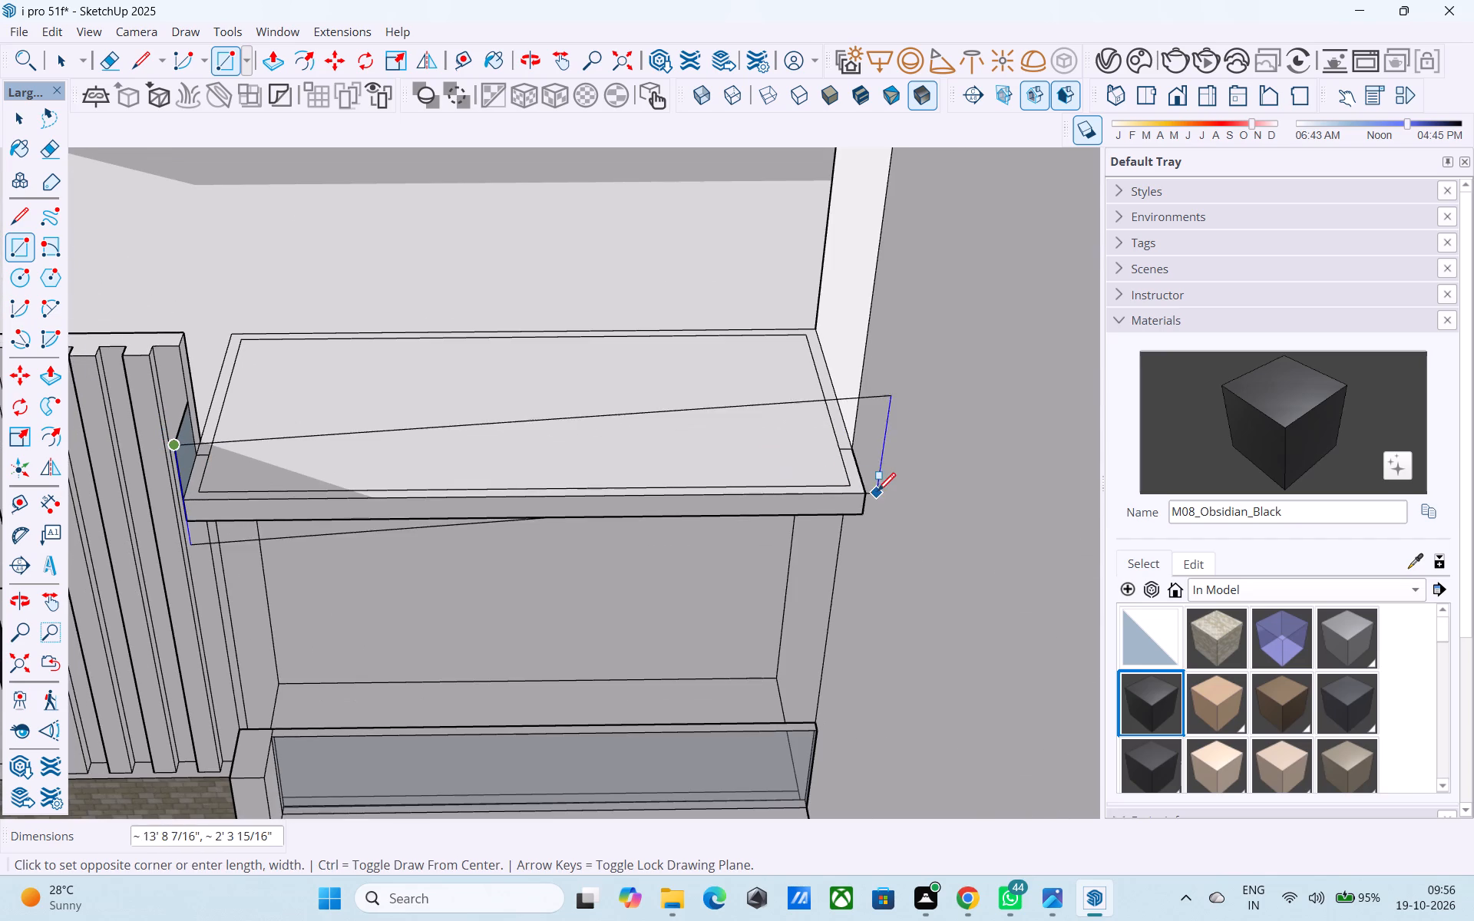
click(867, 492)
middle_drag(853, 500, 347, 401)
scroll(344, 404, down, 4)
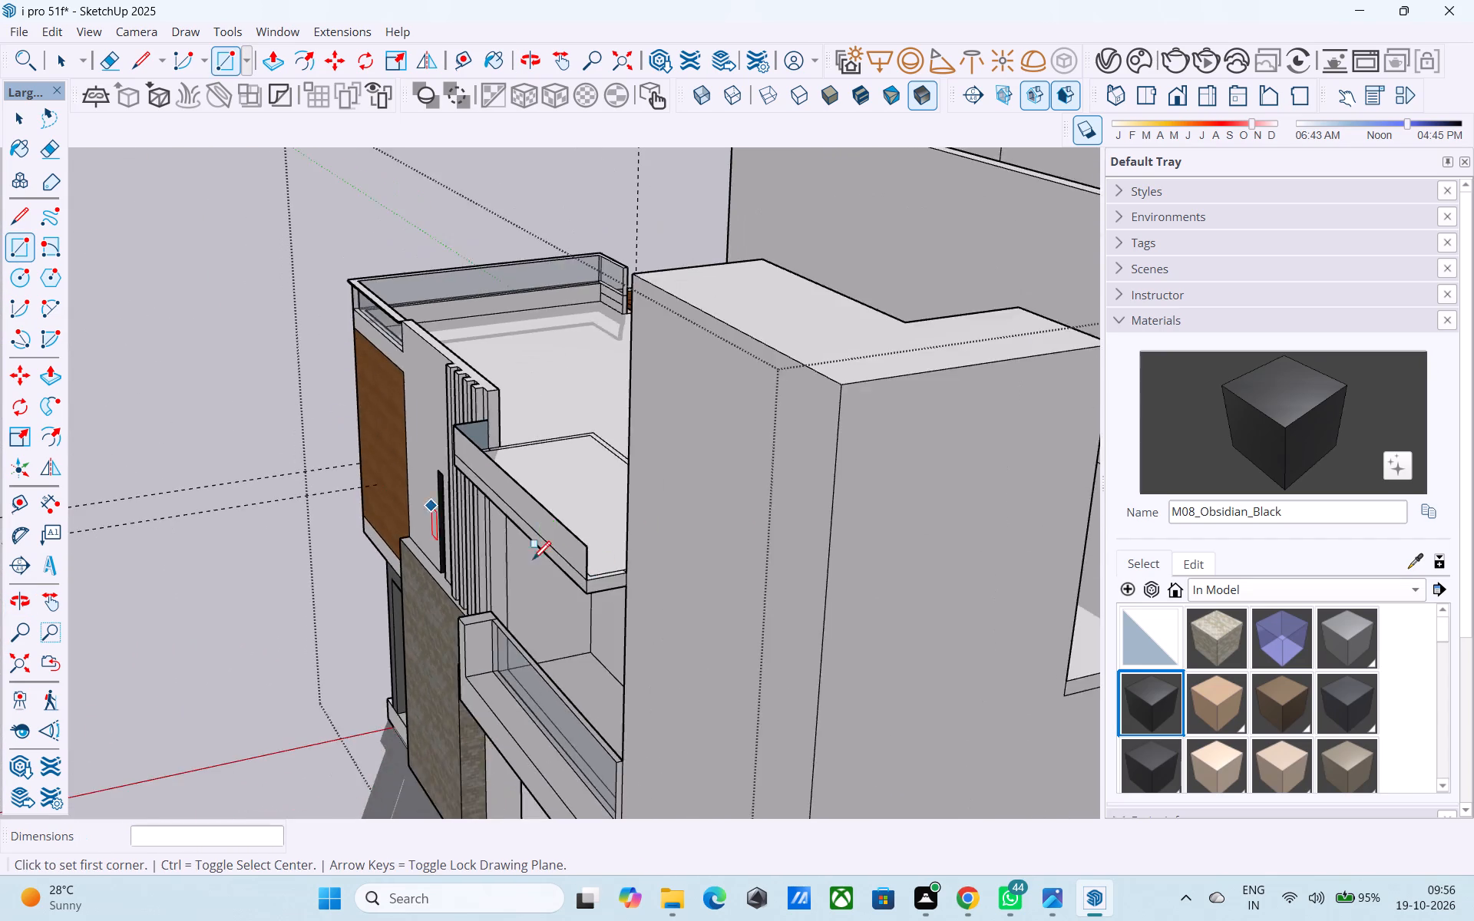
Draw an upright 1' 3" by 1' 6" rectangle closing the slab's end edge between the front parapet face and the tall block.
scroll(626, 573, up, 10)
click(537, 508)
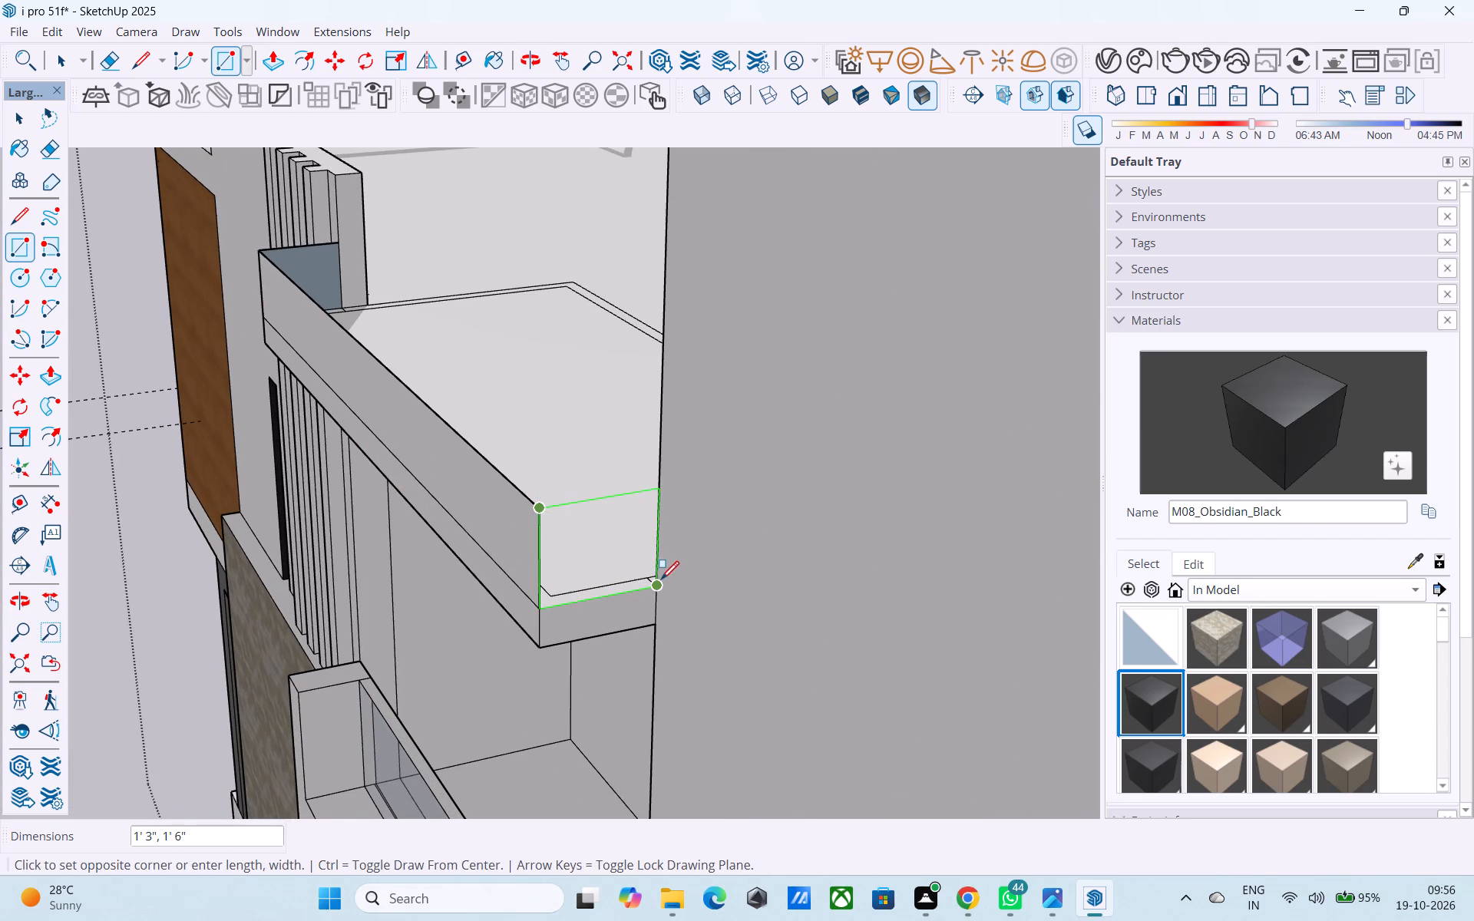
click(661, 582)
Draw a vertical line at the border's inner corner near the tall block, with an upright 1' 3" by 1' 3" inner face against it.
middle_drag(423, 454, 1387, 775)
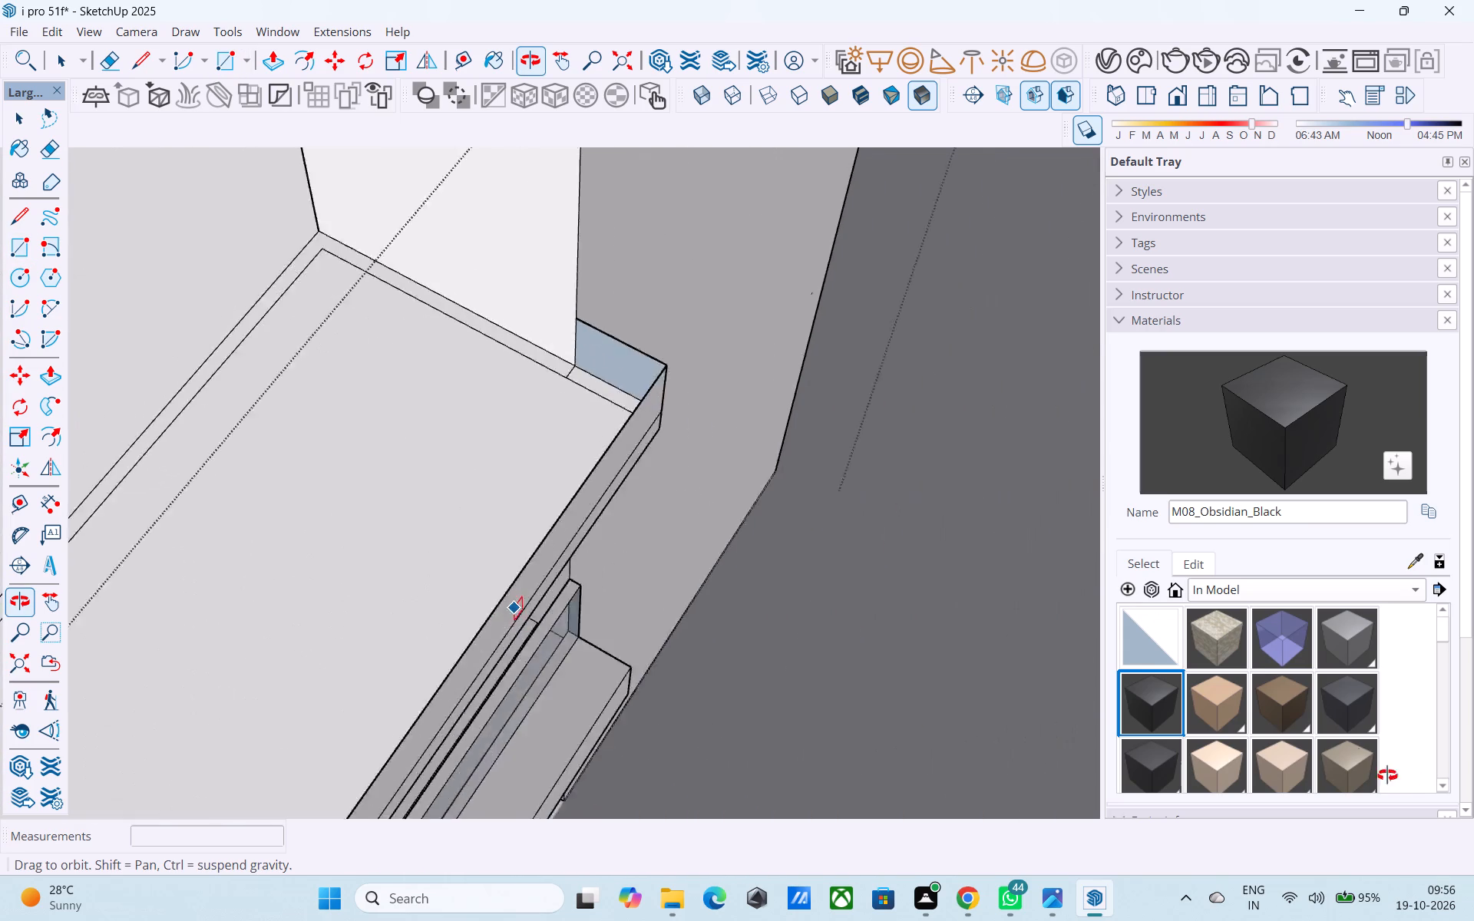
middle_drag(1387, 775, 1439, 777)
middle_drag(662, 482, 922, 446)
scroll(483, 429, up, 3)
key(space)
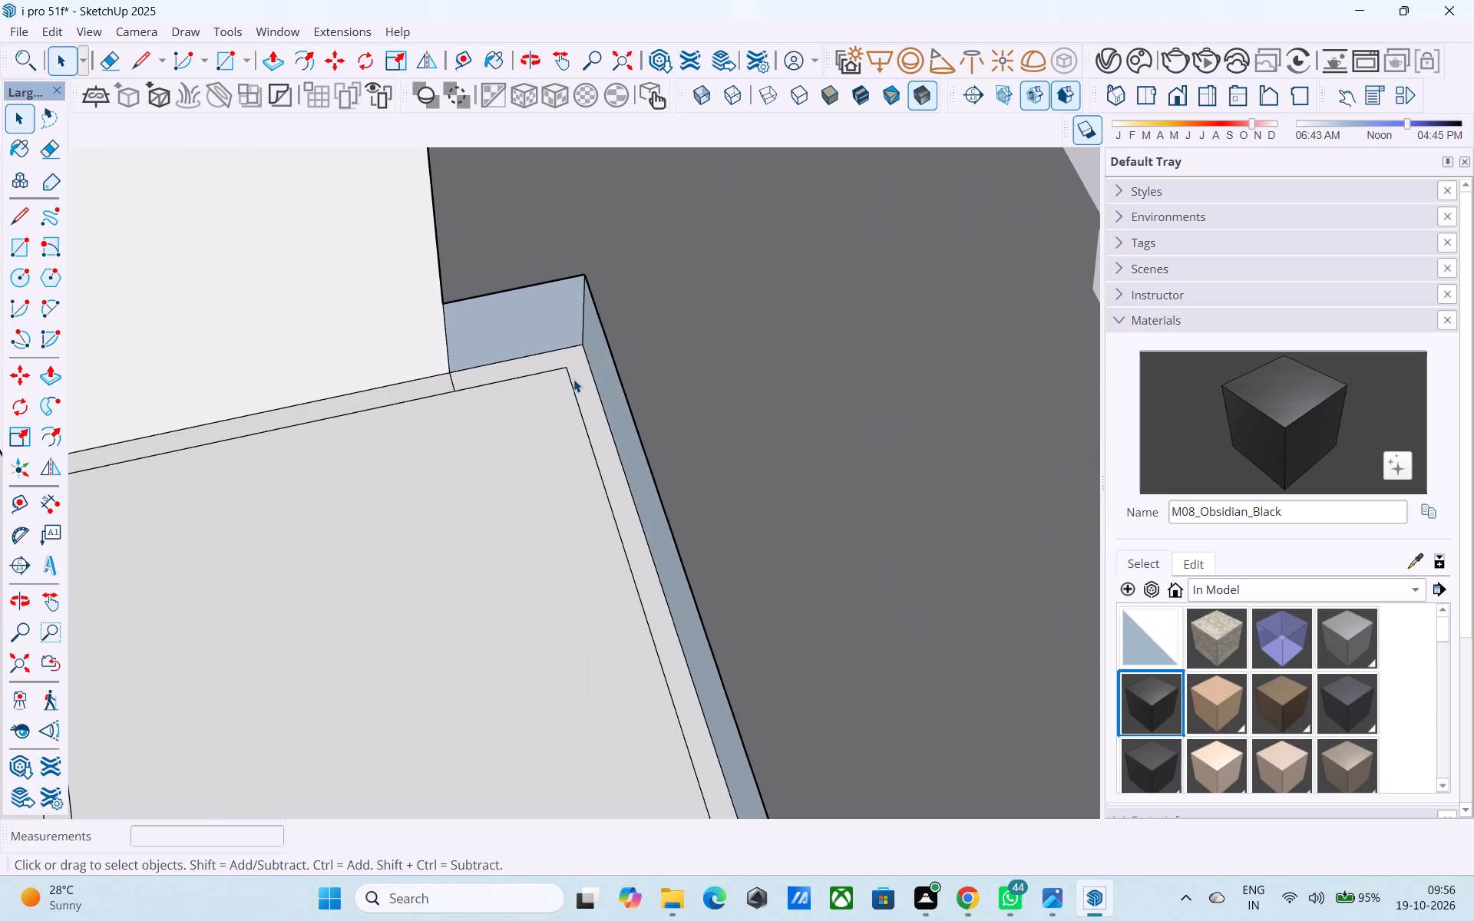
key(l)
click(571, 370)
middle_drag(568, 366, 563, 338)
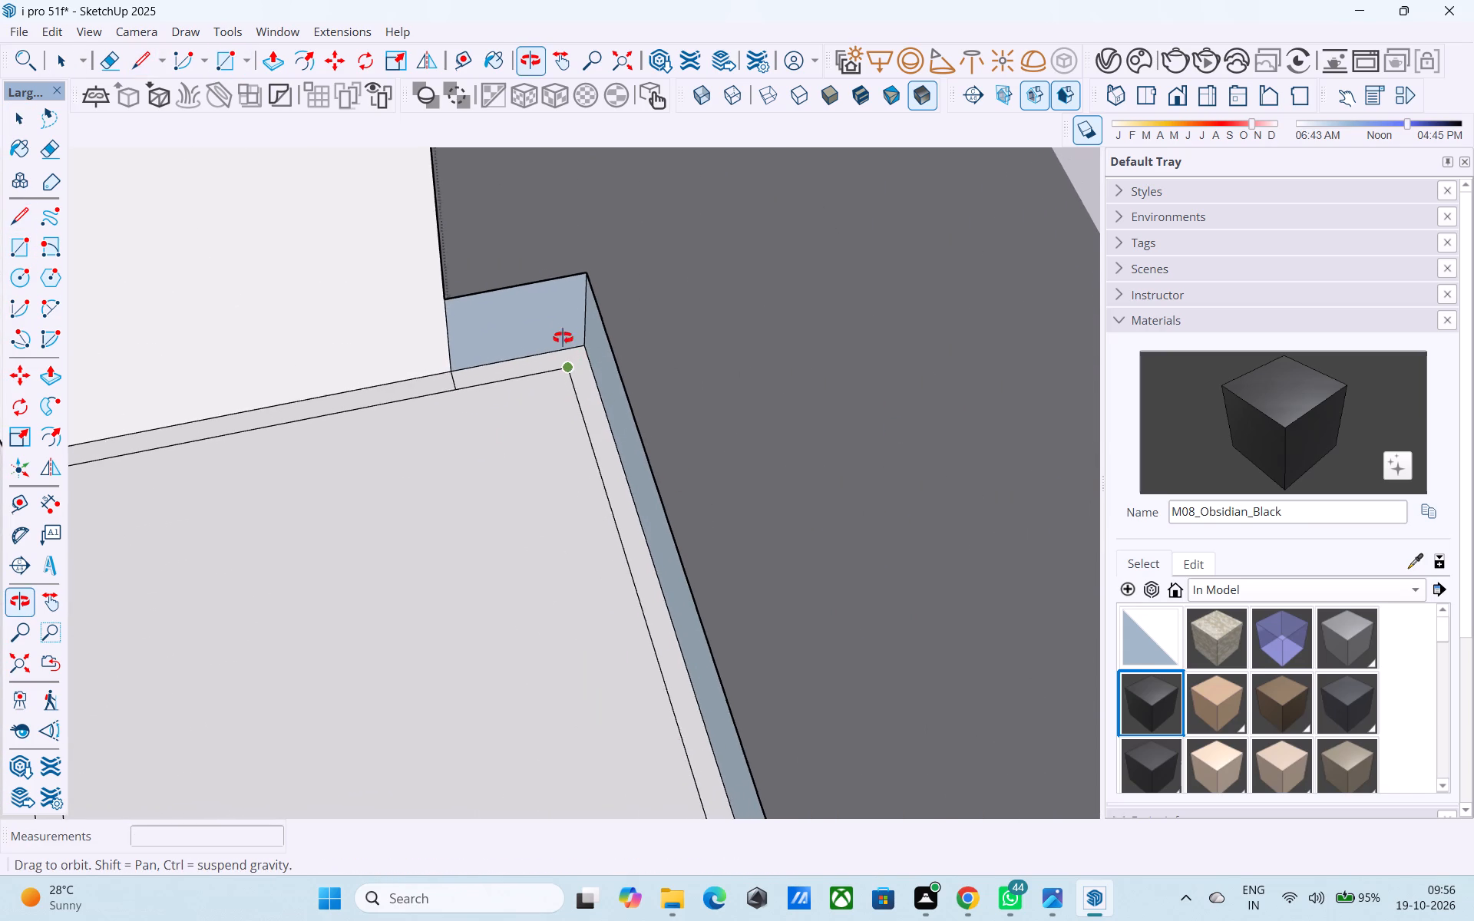
middle_drag(563, 338, 583, 193)
click(568, 262)
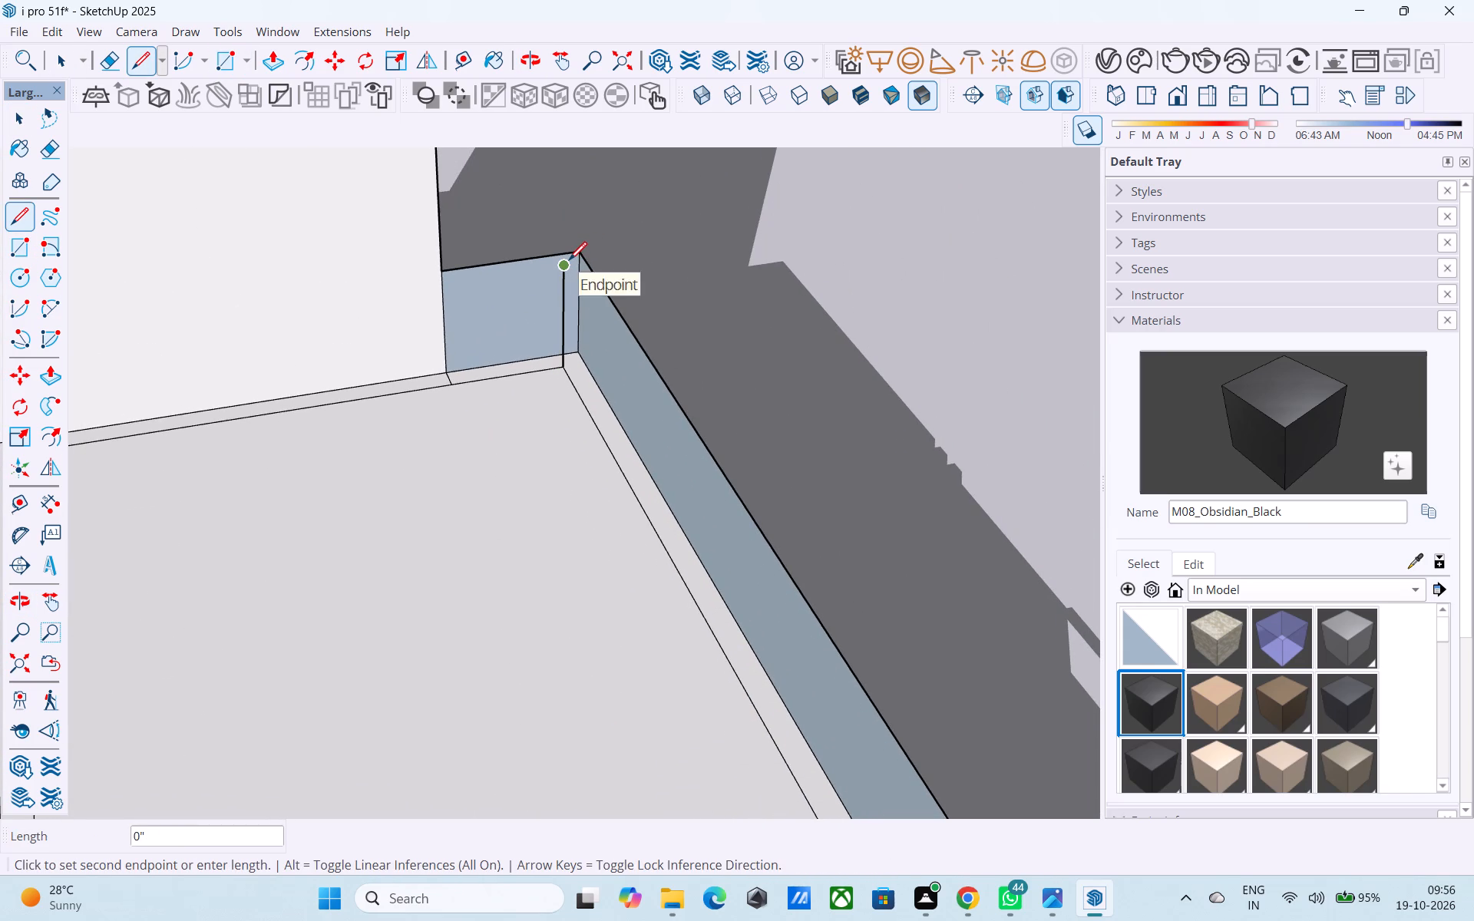
key(r)
click(563, 266)
click(449, 388)
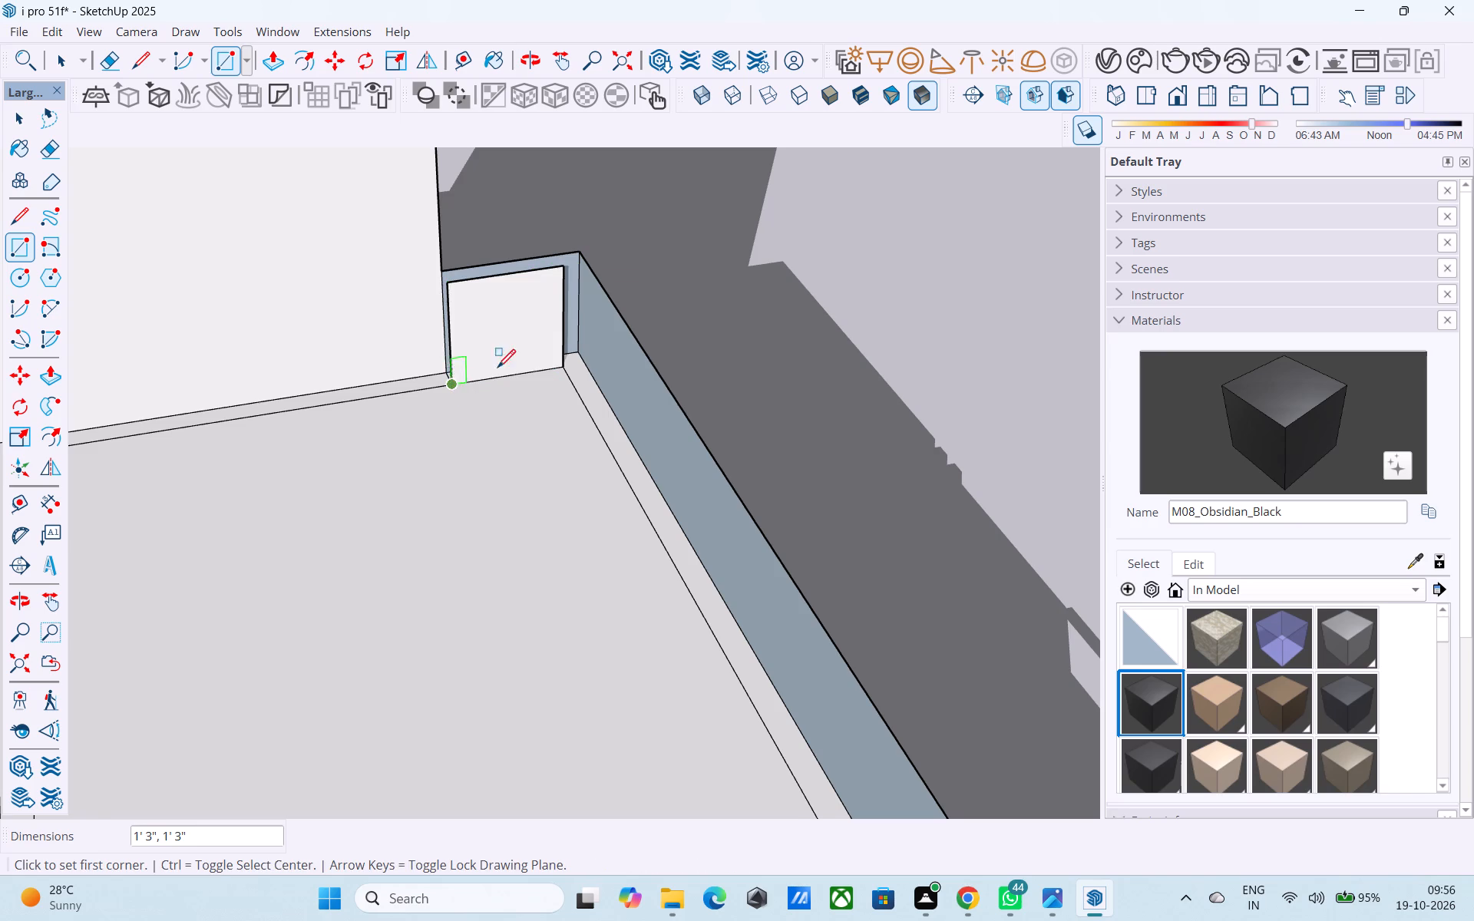
Draw the parapet's long inner face as a 1' 3" by 12' 6" upright rectangle along the border's inner front line.
scroll(518, 356, down, 1)
click(564, 282)
scroll(564, 283, down, 7)
middle_drag(589, 368, 603, 383)
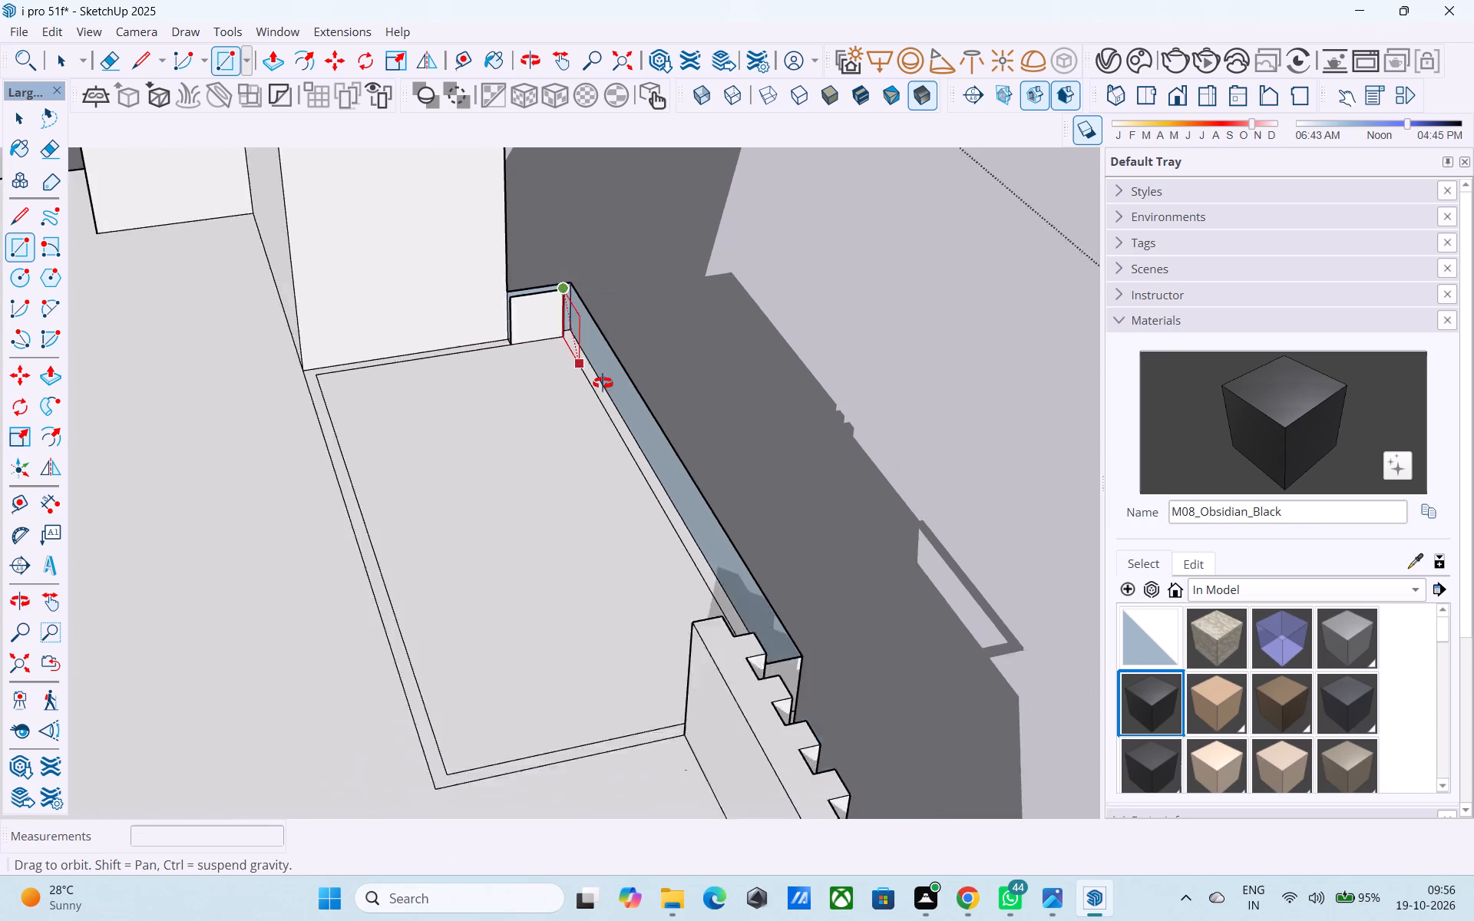
middle_drag(603, 383, 735, 411)
scroll(758, 477, down, 3)
middle_drag(776, 493, 773, 607)
middle_drag(917, 579, 917, 578)
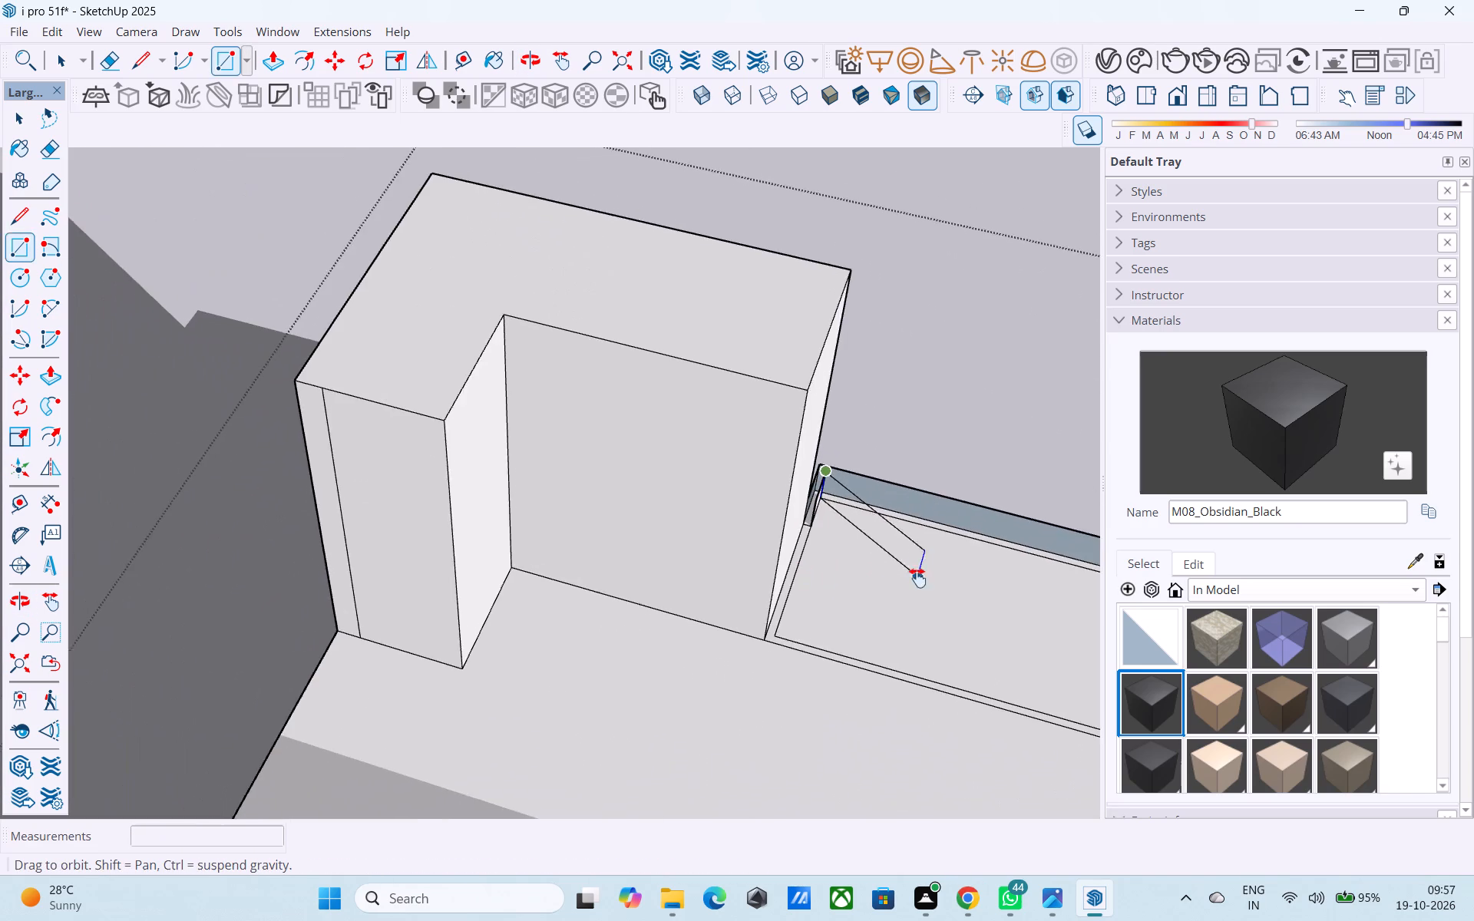
middle_drag(917, 578, 570, 558)
scroll(889, 474, up, 8)
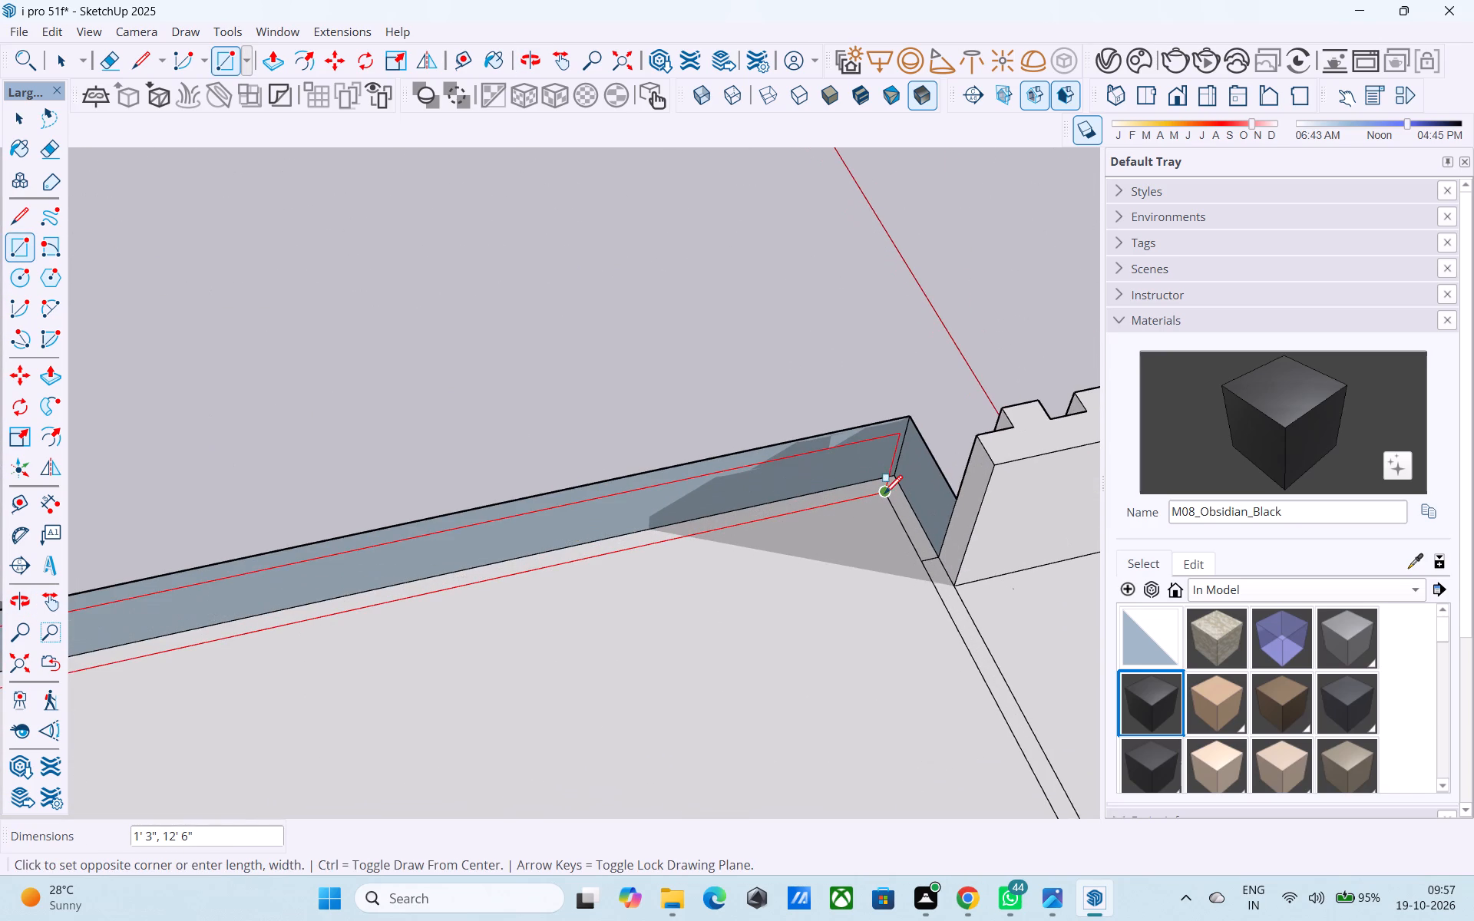
click(885, 491)
Draw the 1' 3" by 1' 3" inner face beside the slatted parapet and close the railing's end with an upright rectangle.
click(898, 431)
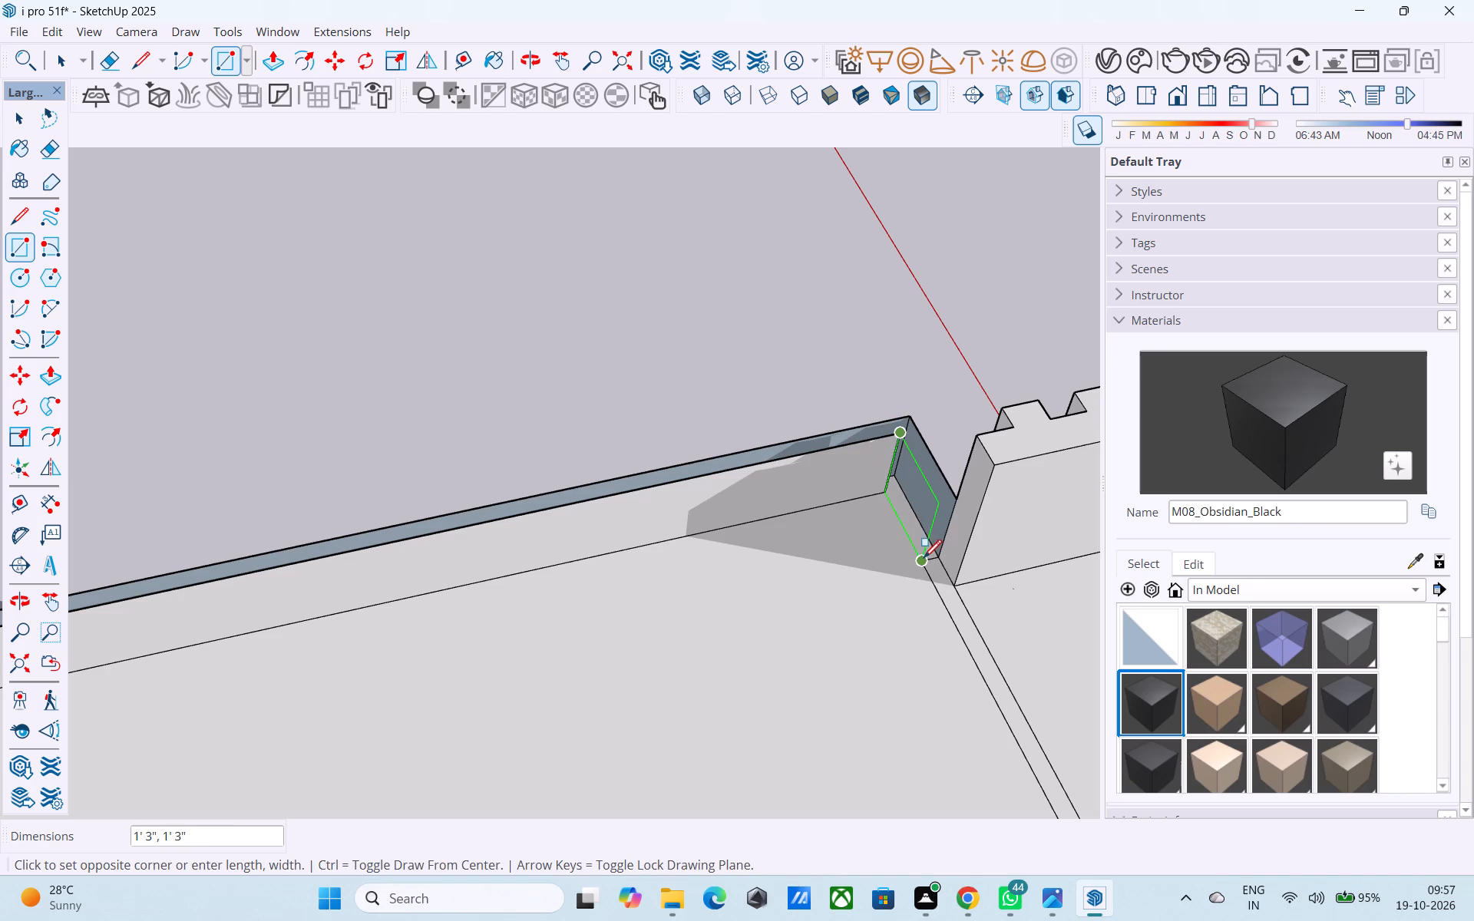
click(922, 560)
click(939, 510)
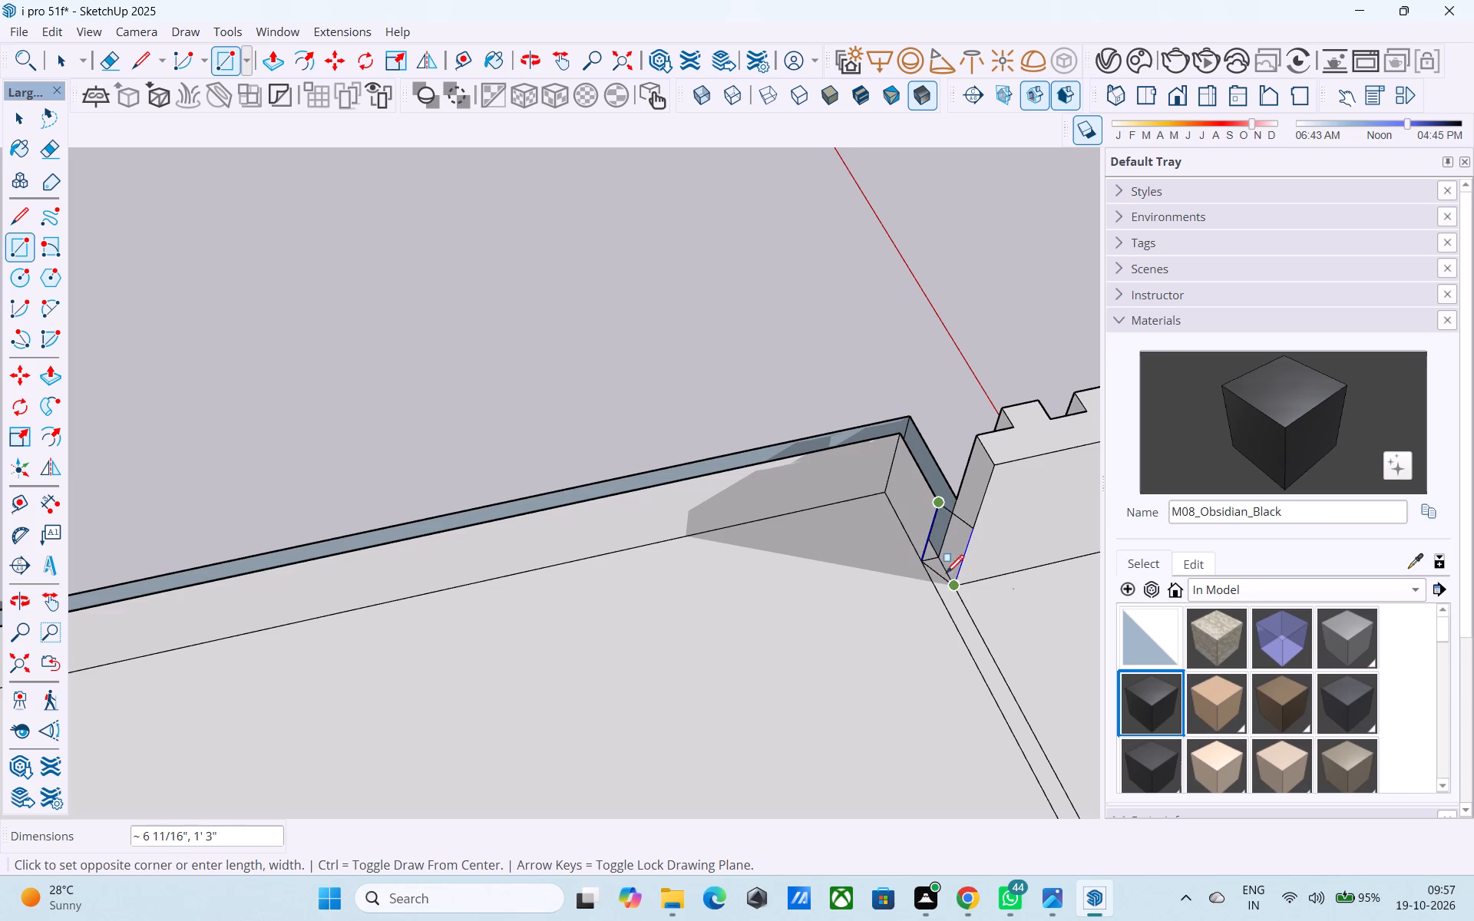
click(938, 555)
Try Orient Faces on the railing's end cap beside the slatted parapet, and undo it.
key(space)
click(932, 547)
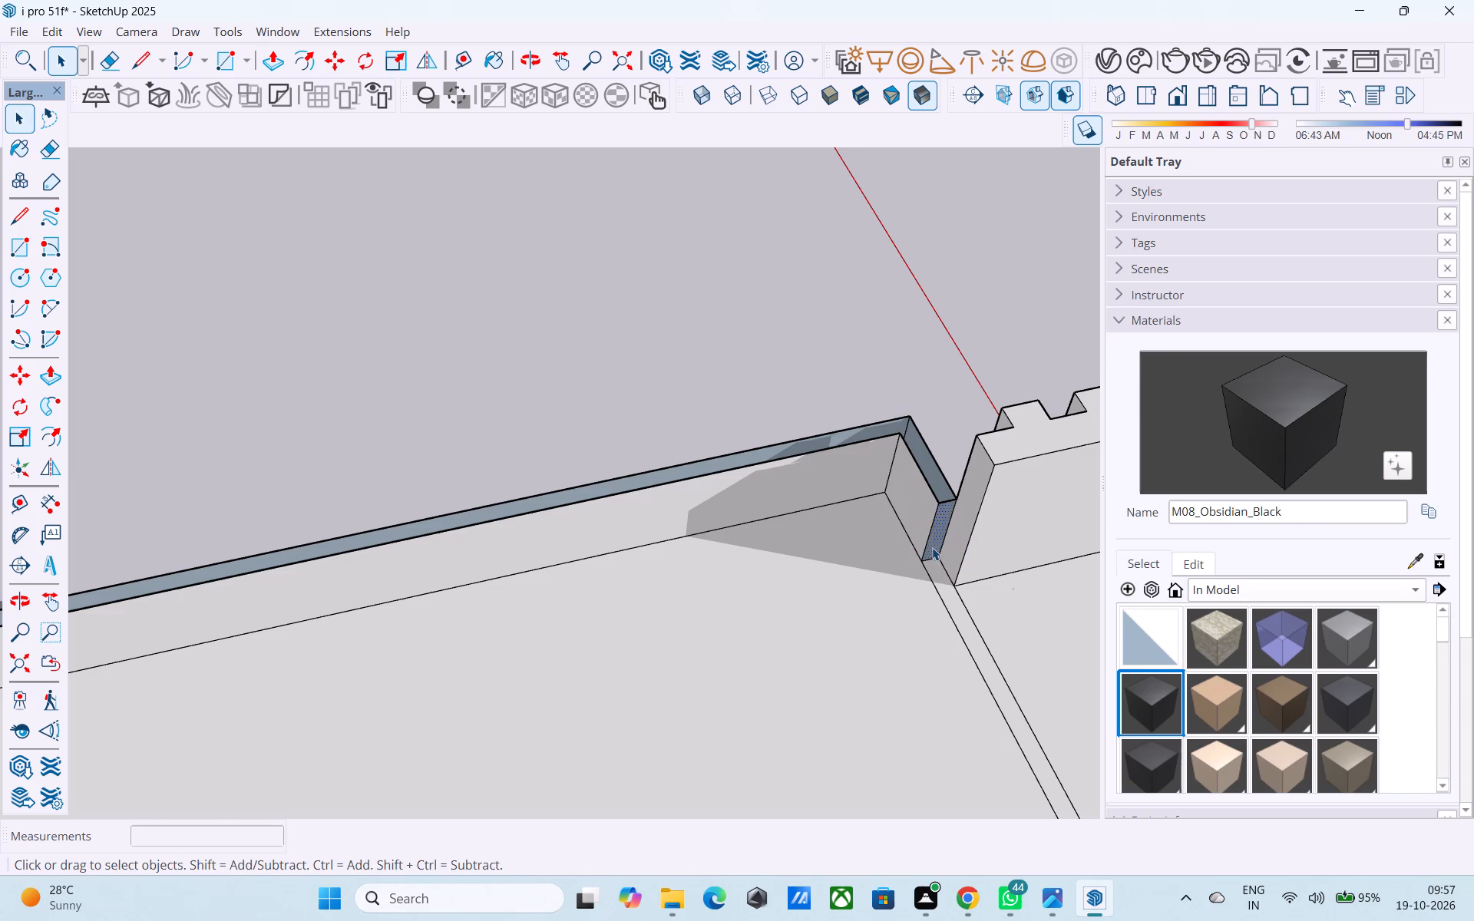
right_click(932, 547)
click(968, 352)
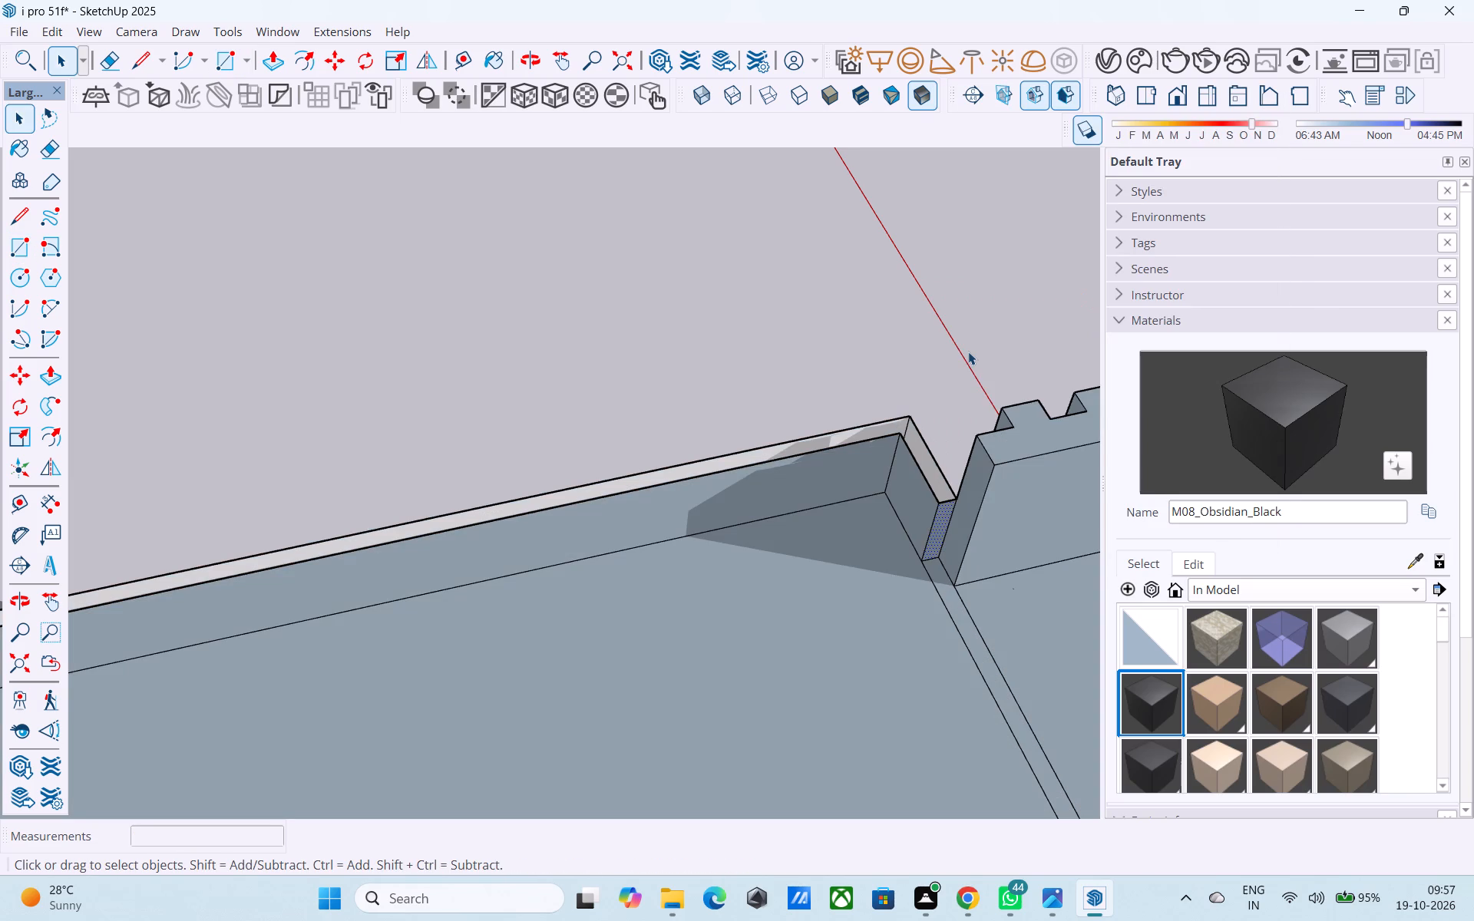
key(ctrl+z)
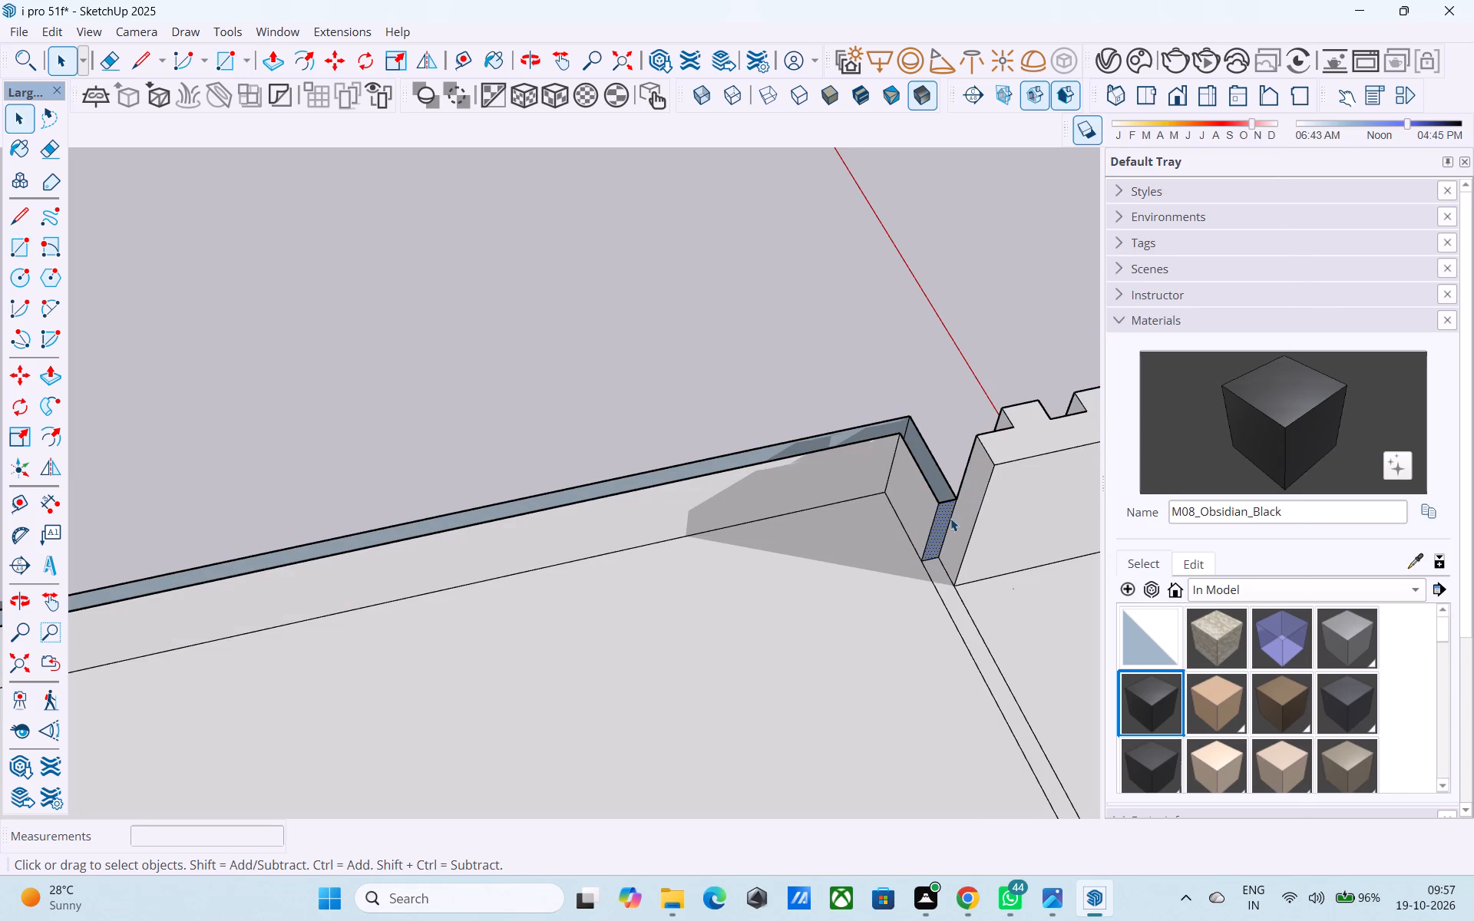
Reverse the face of the railing's end cap beside the slatted parapet.
right_click(948, 519)
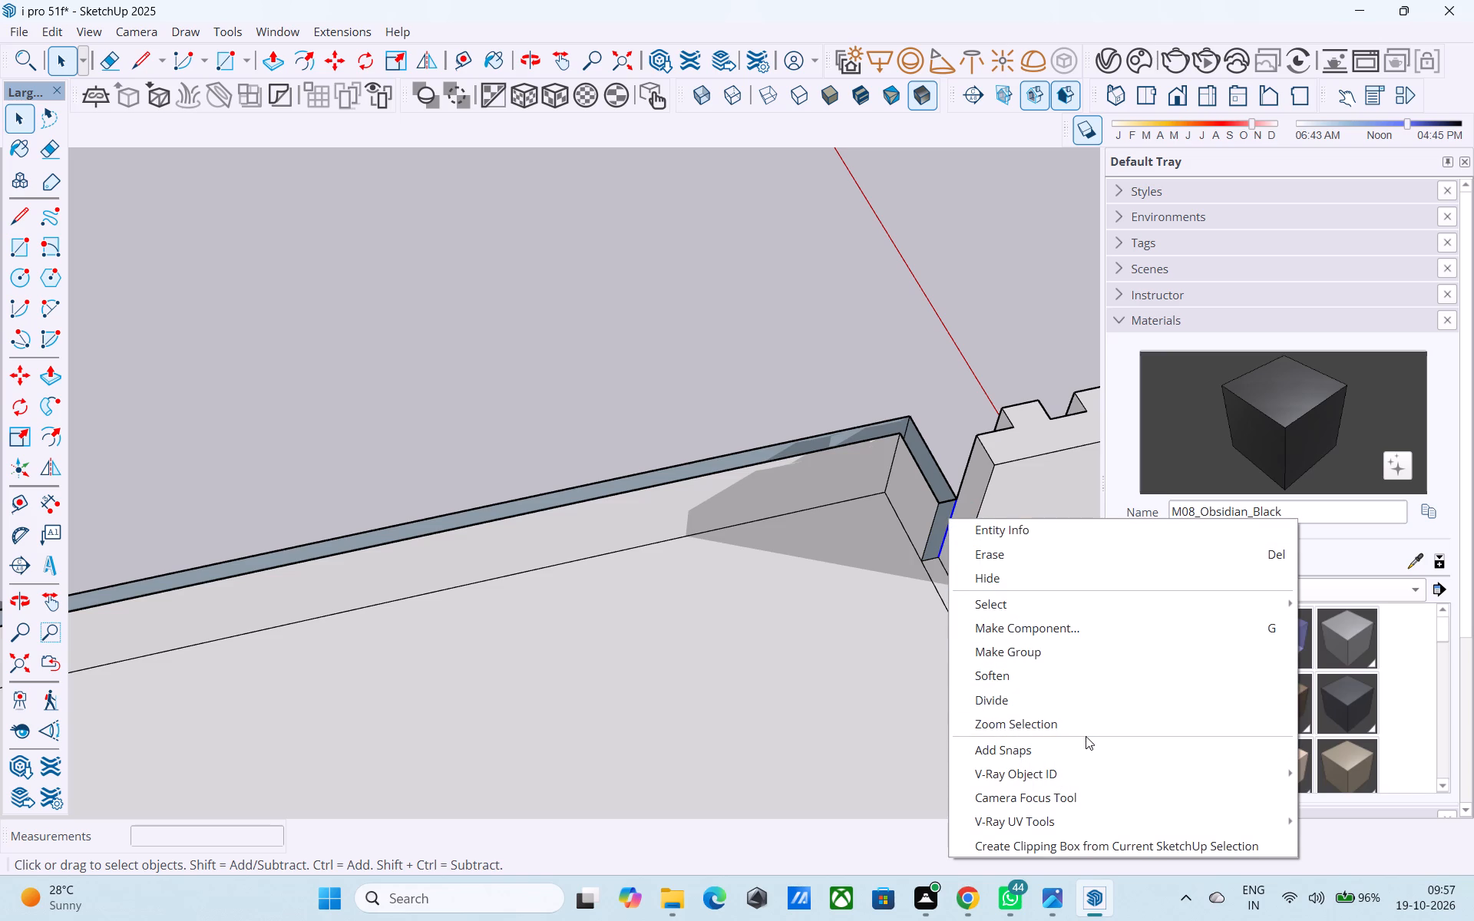
key(space)
click(927, 551)
click(939, 523)
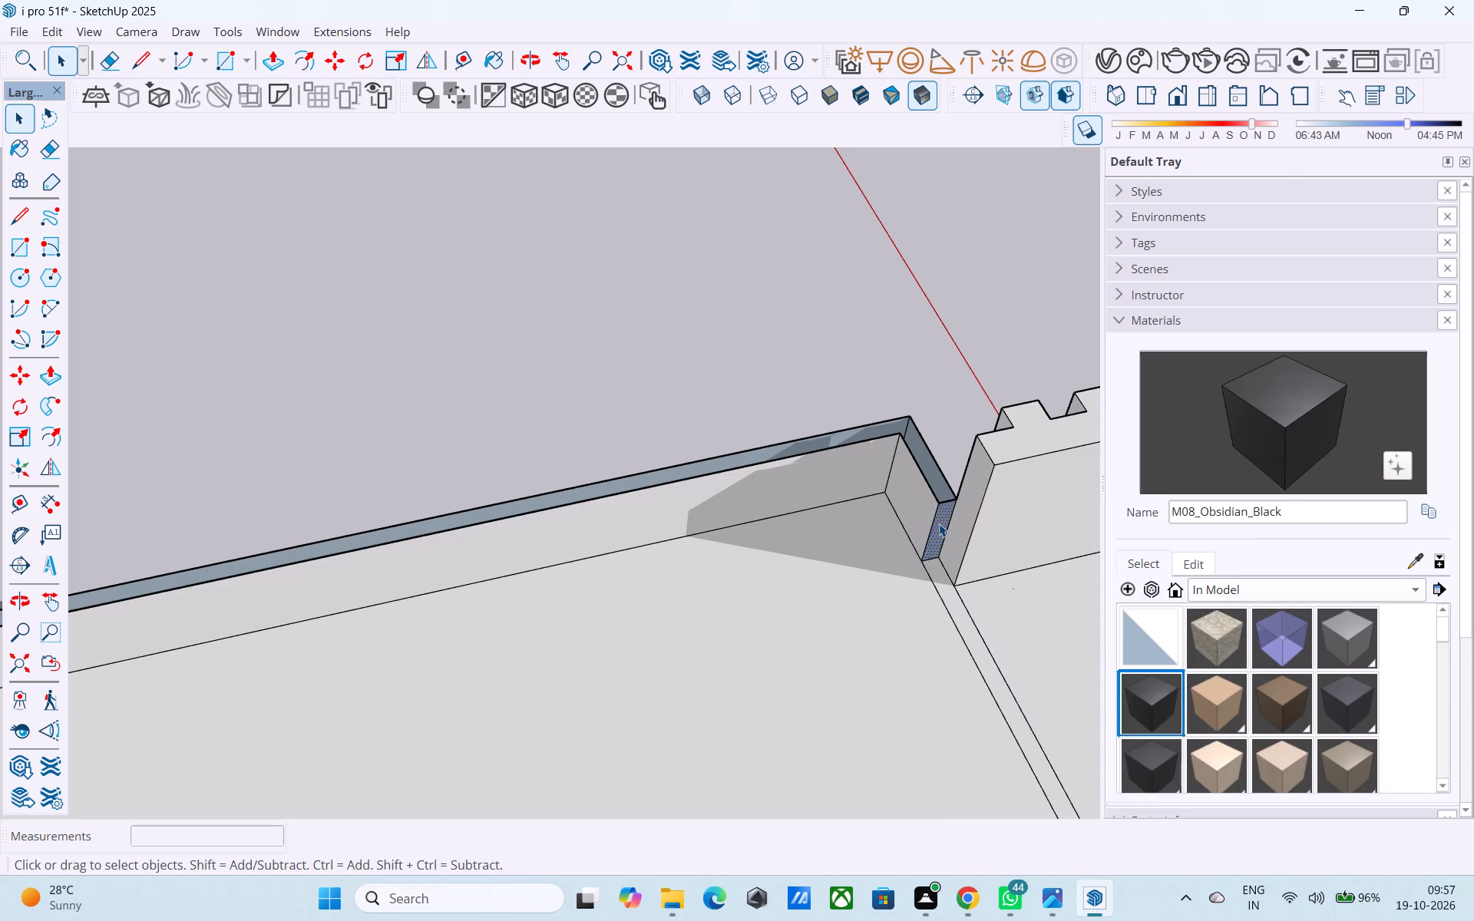
right_click(939, 523)
click(989, 311)
Close the railing's open top with a short line across the slatted-parapet corner and a 3" line at the tall block end.
middle_drag(977, 546, 887, 568)
scroll(891, 563, down, 2)
scroll(898, 513, up, 7)
key(l)
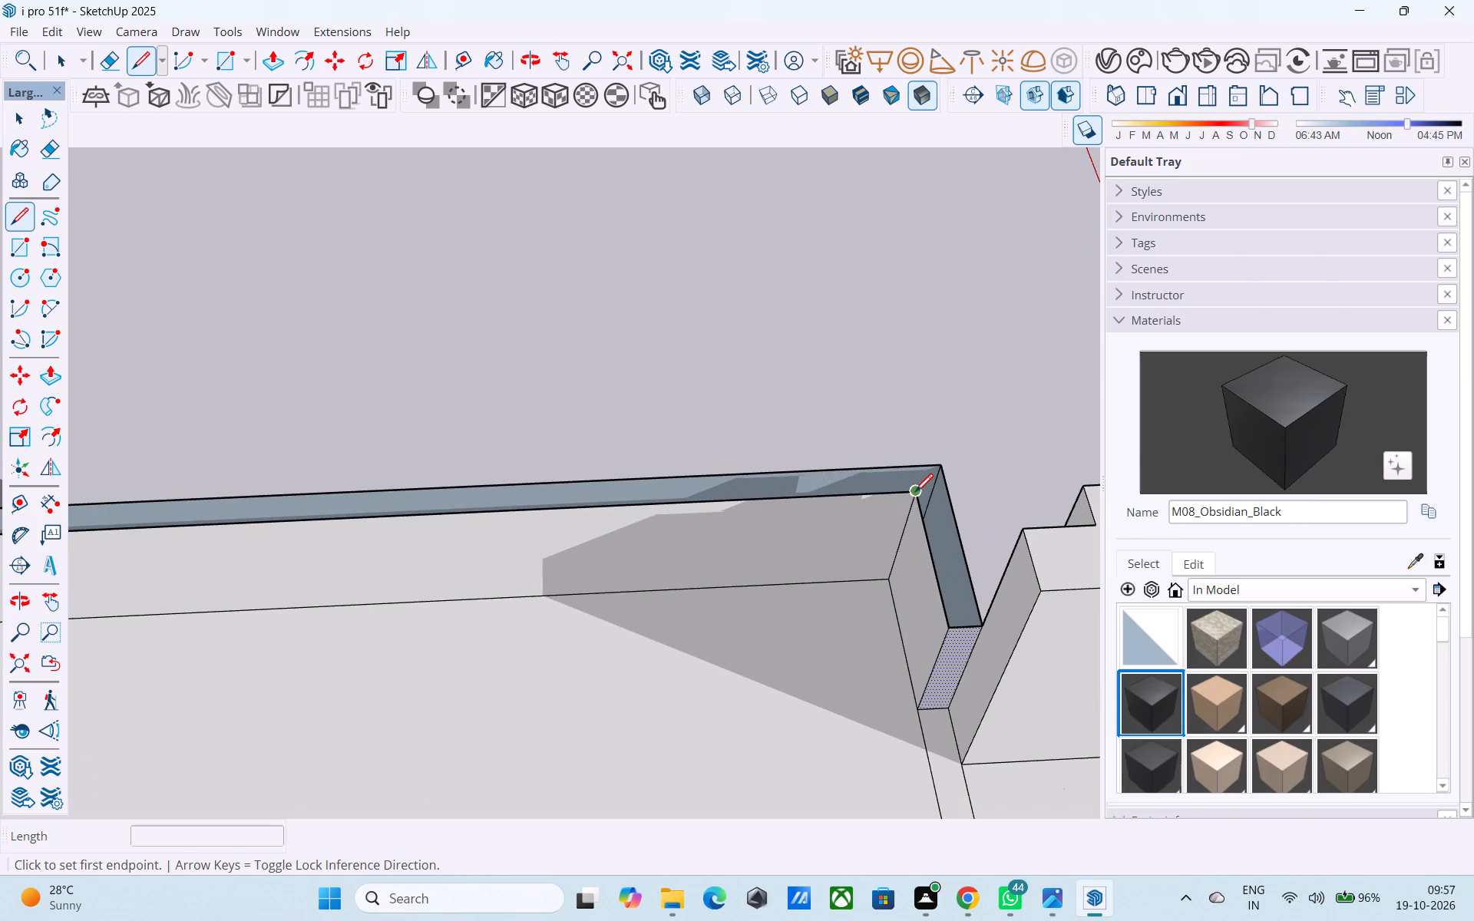
click(915, 493)
click(911, 468)
key(space)
scroll(911, 468, down, 6)
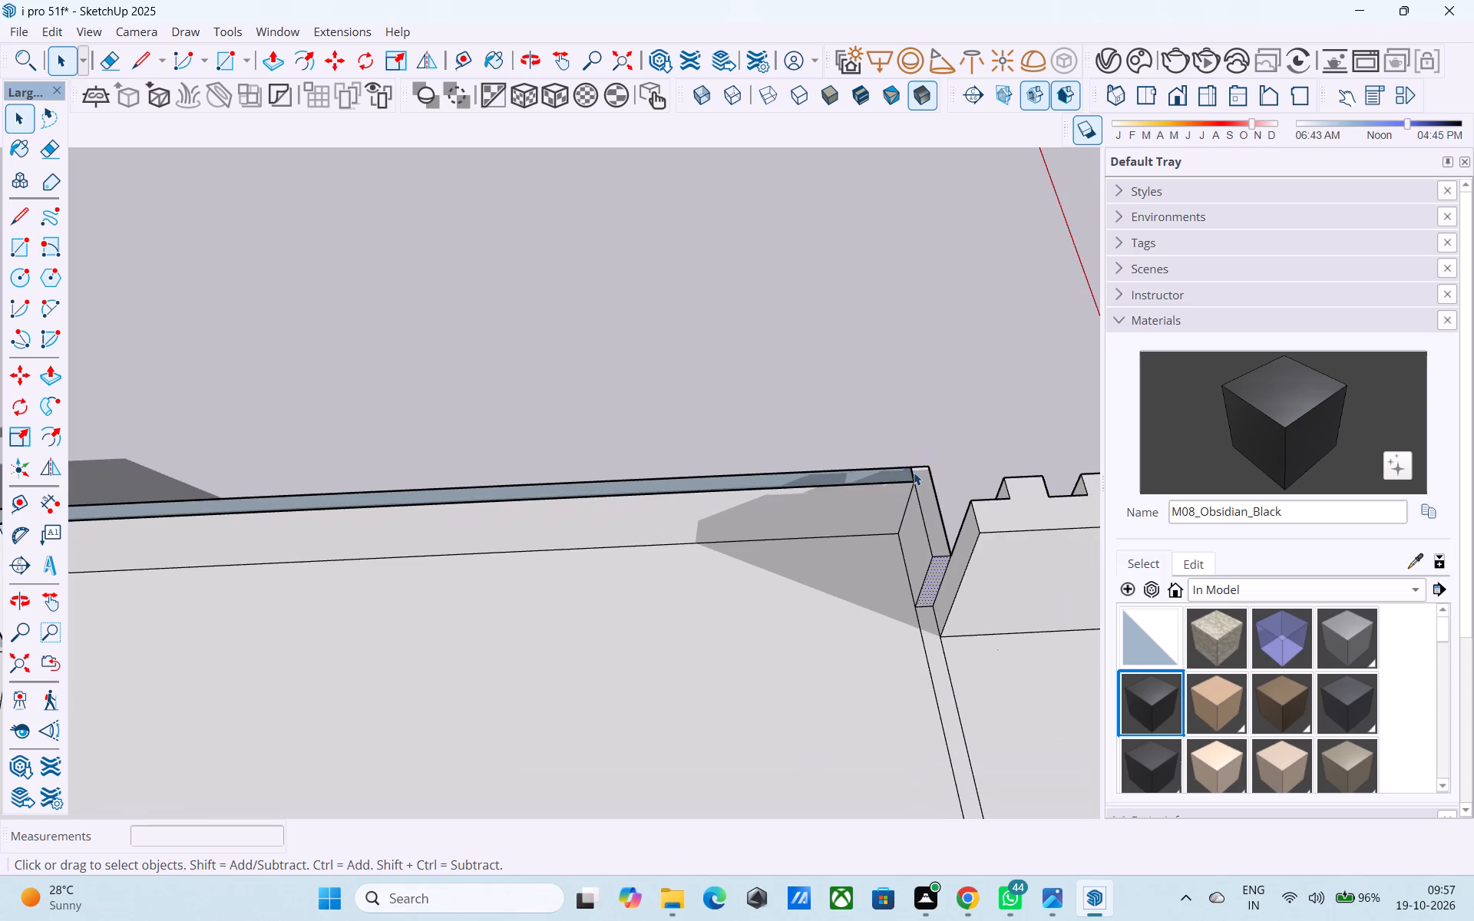
scroll(571, 528, down, 6)
scroll(524, 490, up, 3)
middle_drag(341, 478, 302, 486)
scroll(314, 538, up, 4)
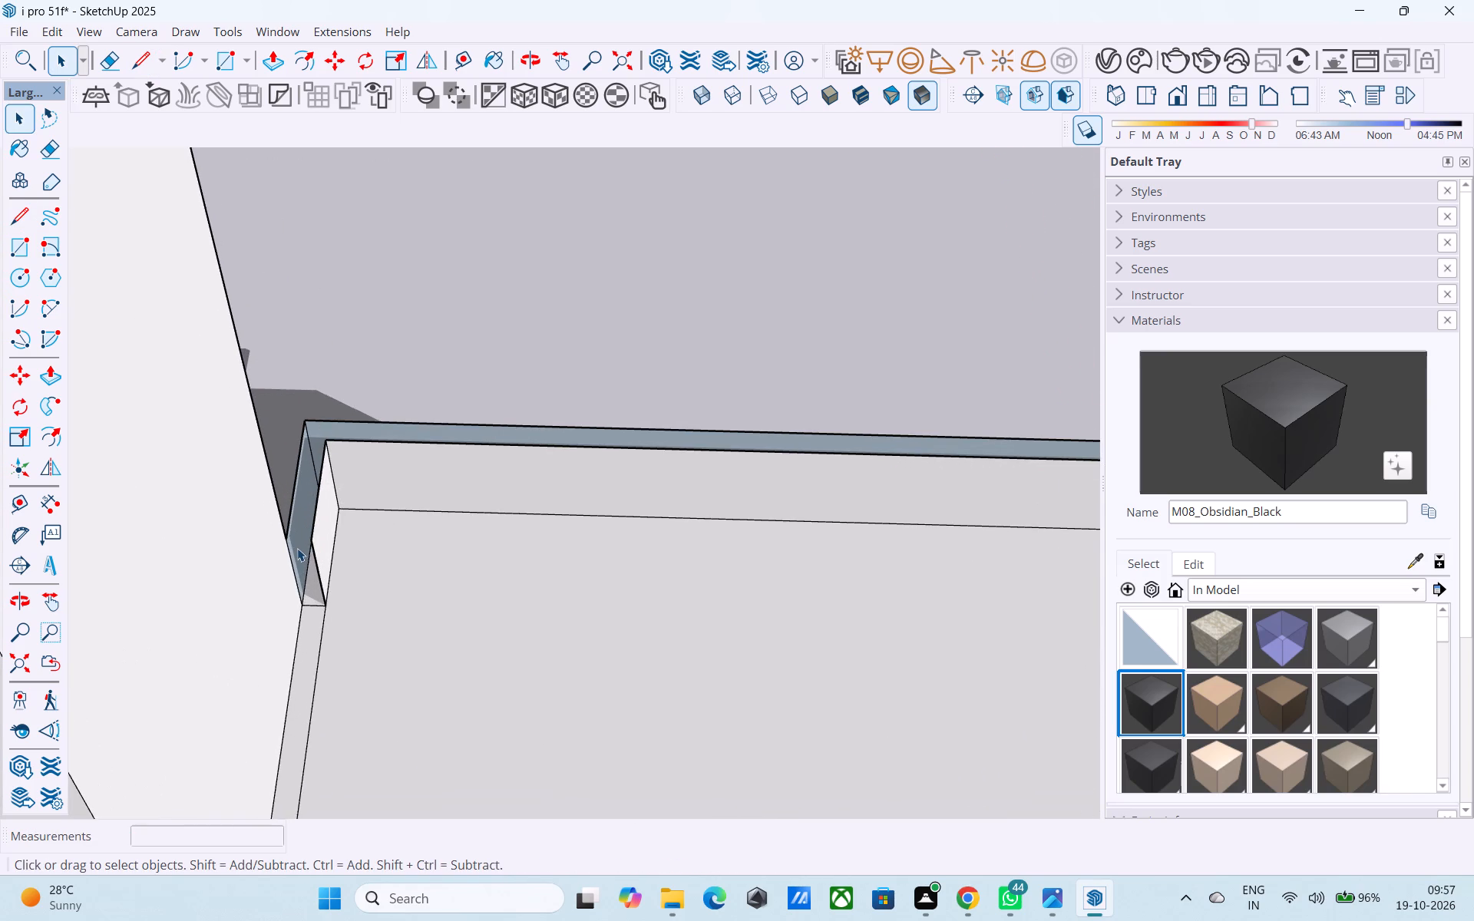
scroll(297, 548, up, 2)
key(l)
click(312, 532)
click(283, 528)
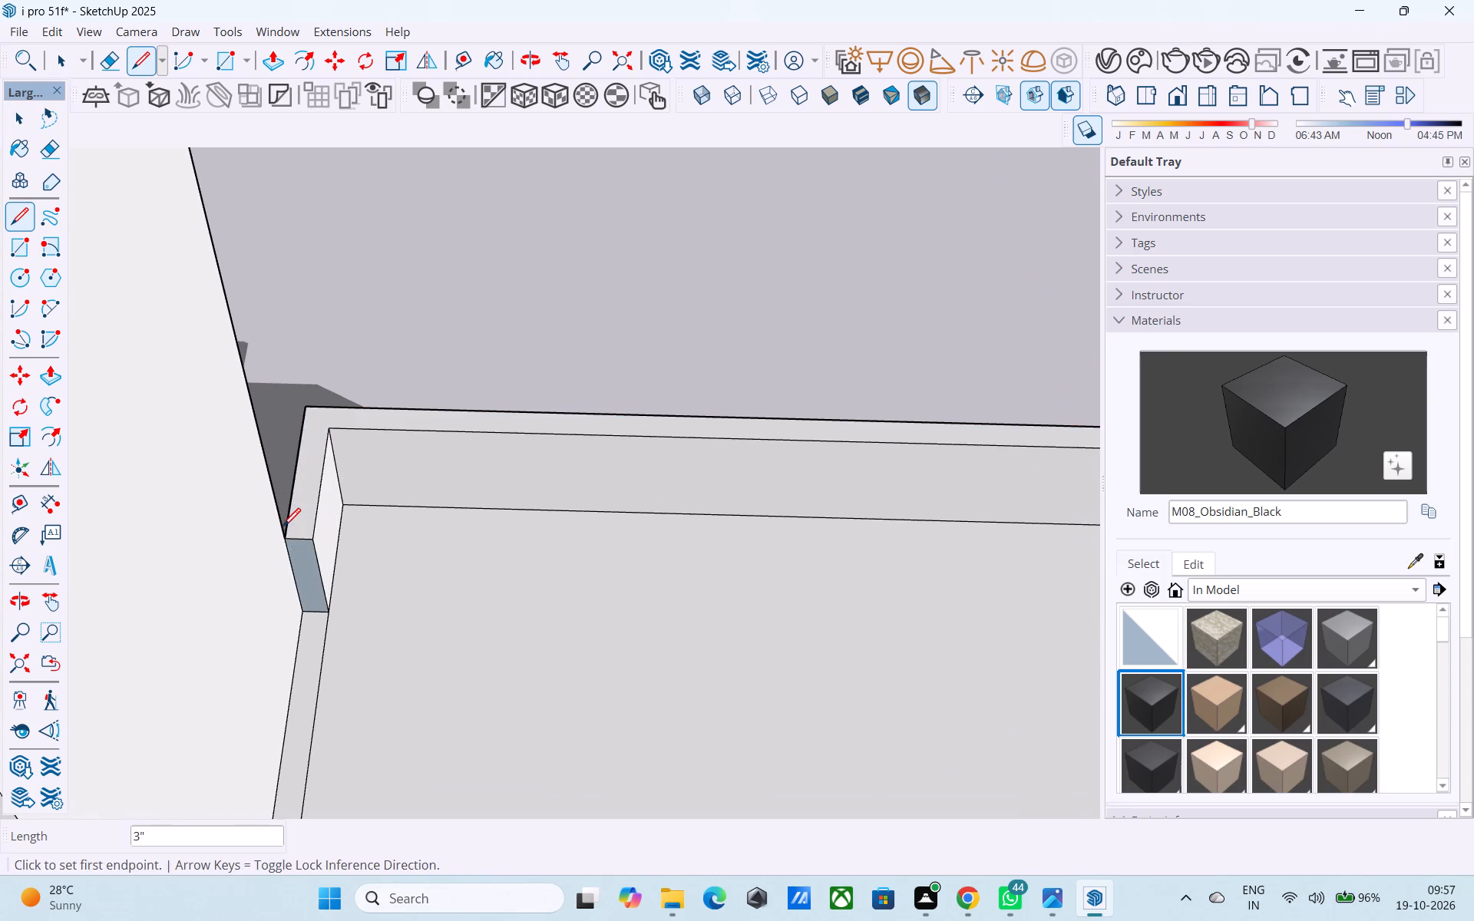
Reverse the face of the railing's end cap beside the tall block.
key(space)
scroll(307, 538, down, 9)
scroll(331, 568, up, 6)
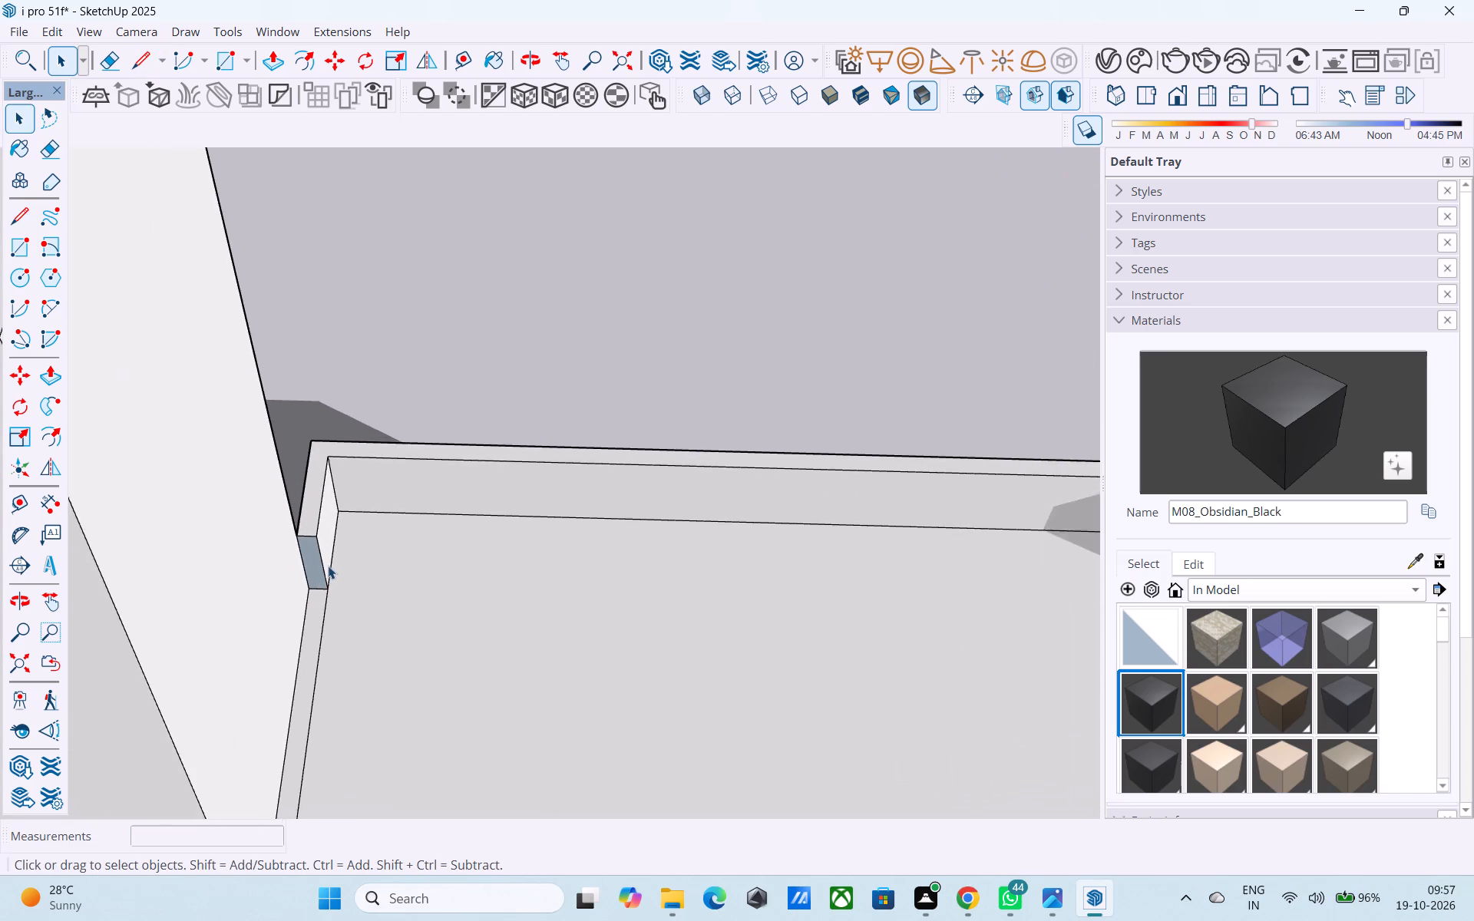
scroll(328, 566, up, 5)
click(299, 554)
right_click(299, 553)
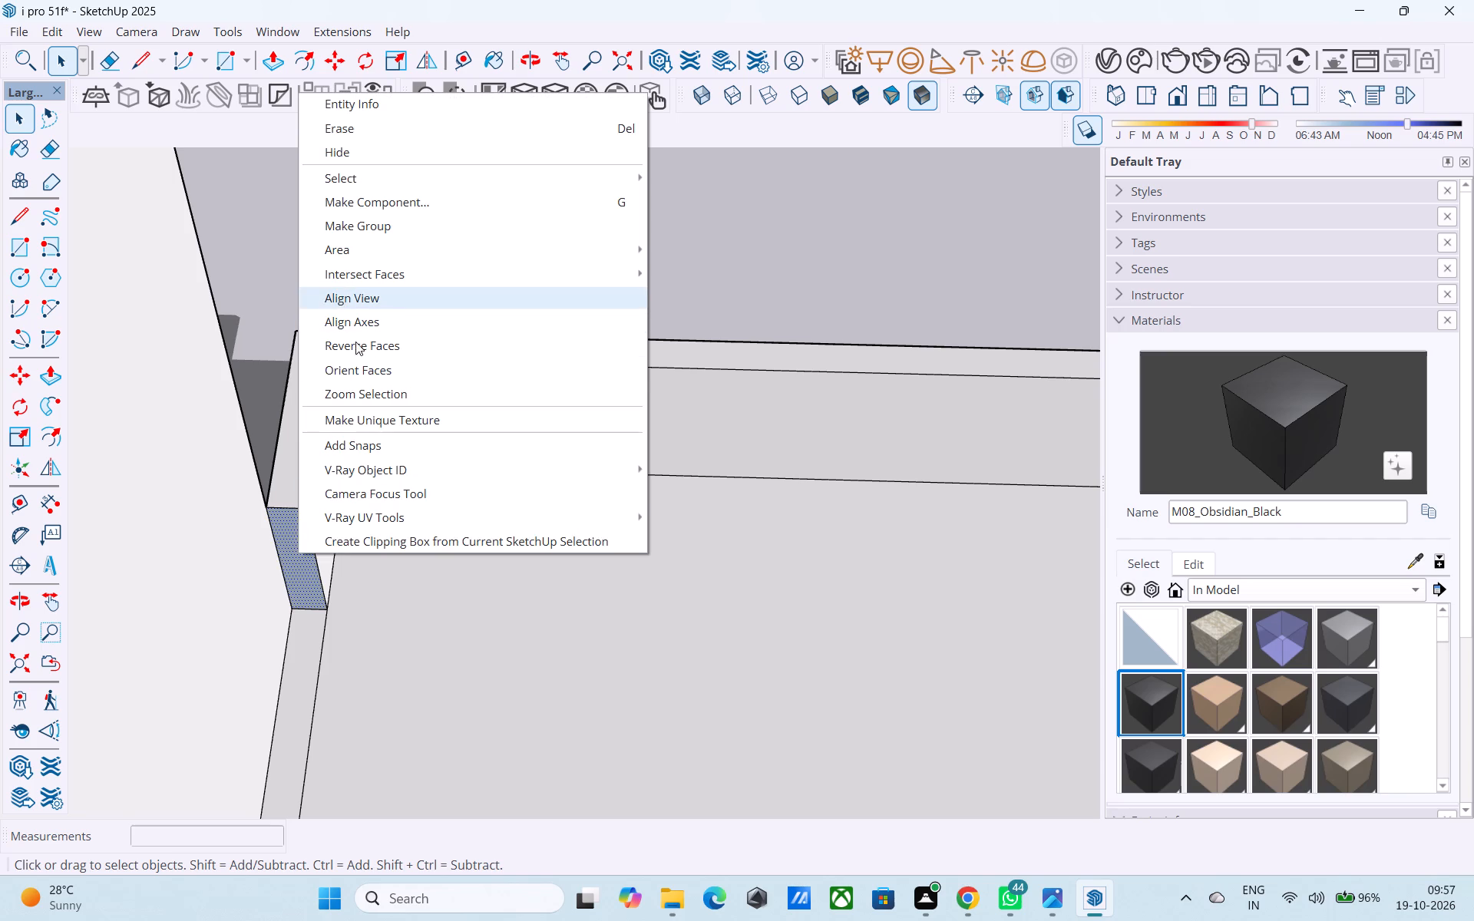
click(356, 342)
Save the model.
scroll(480, 398, down, 4)
middle_drag(408, 460, 68, 493)
scroll(350, 444, down, 4)
middle_drag(565, 489, 37, 404)
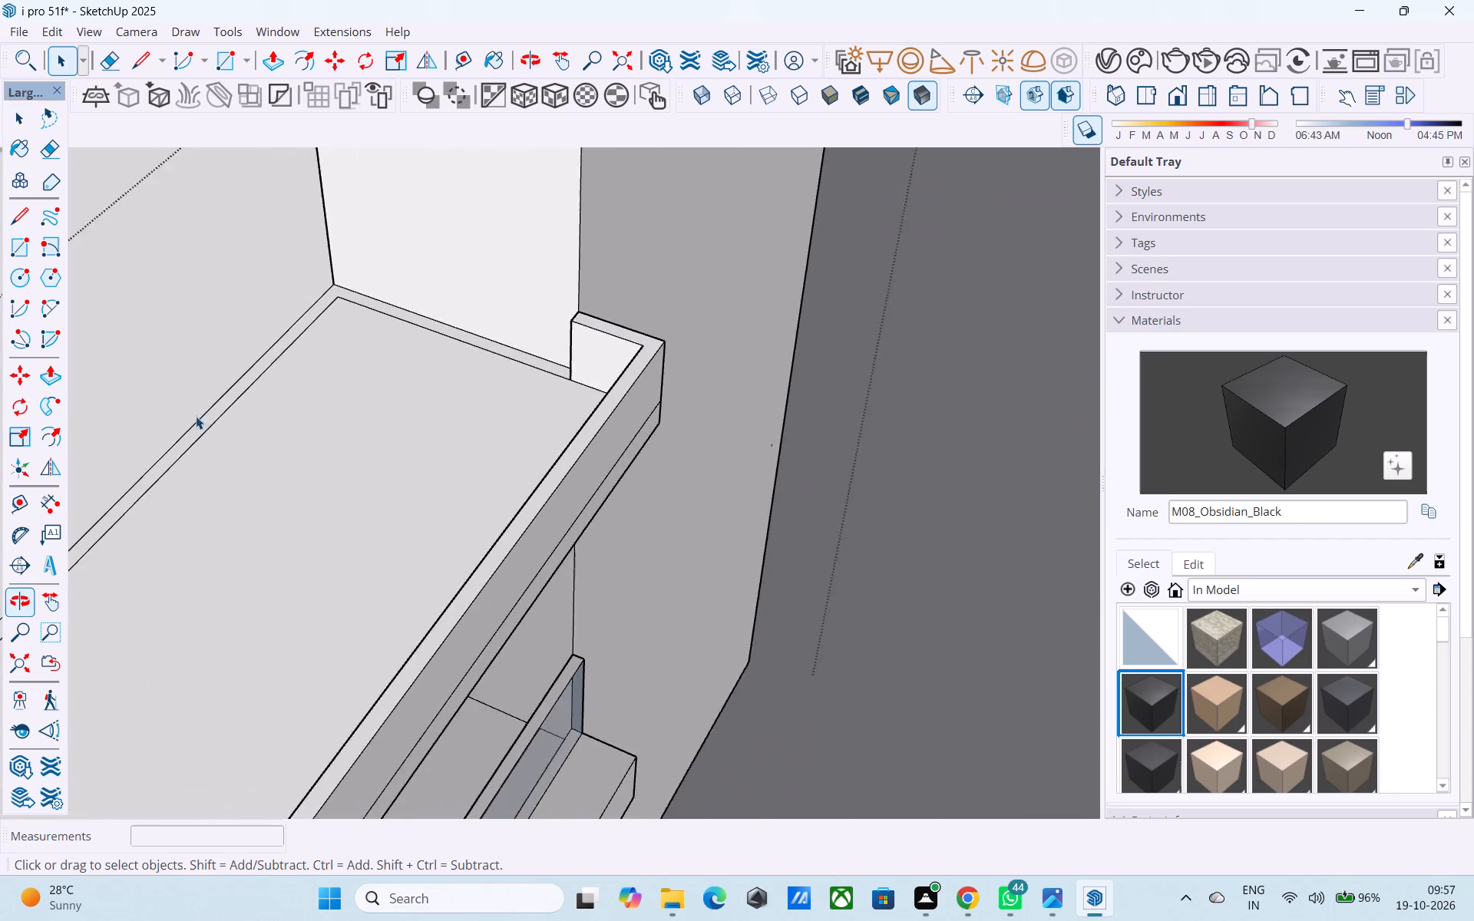
scroll(247, 440, down, 12)
middle_drag(697, 518, 510, 317)
scroll(640, 335, down, 9)
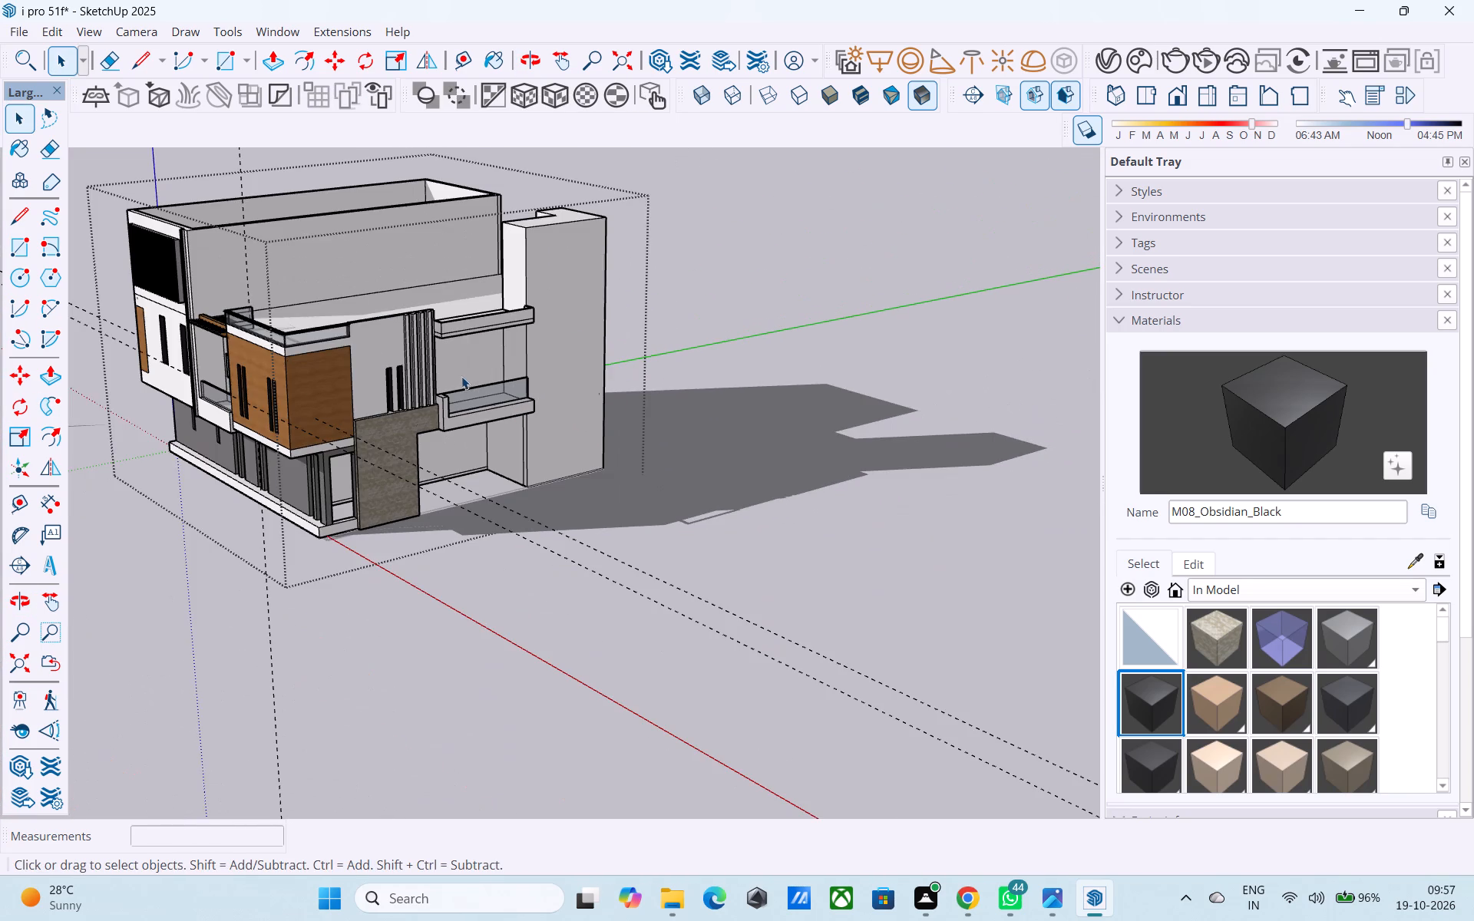
shift+middle_drag(468, 388, 432, 474)
key(ctrl+s)
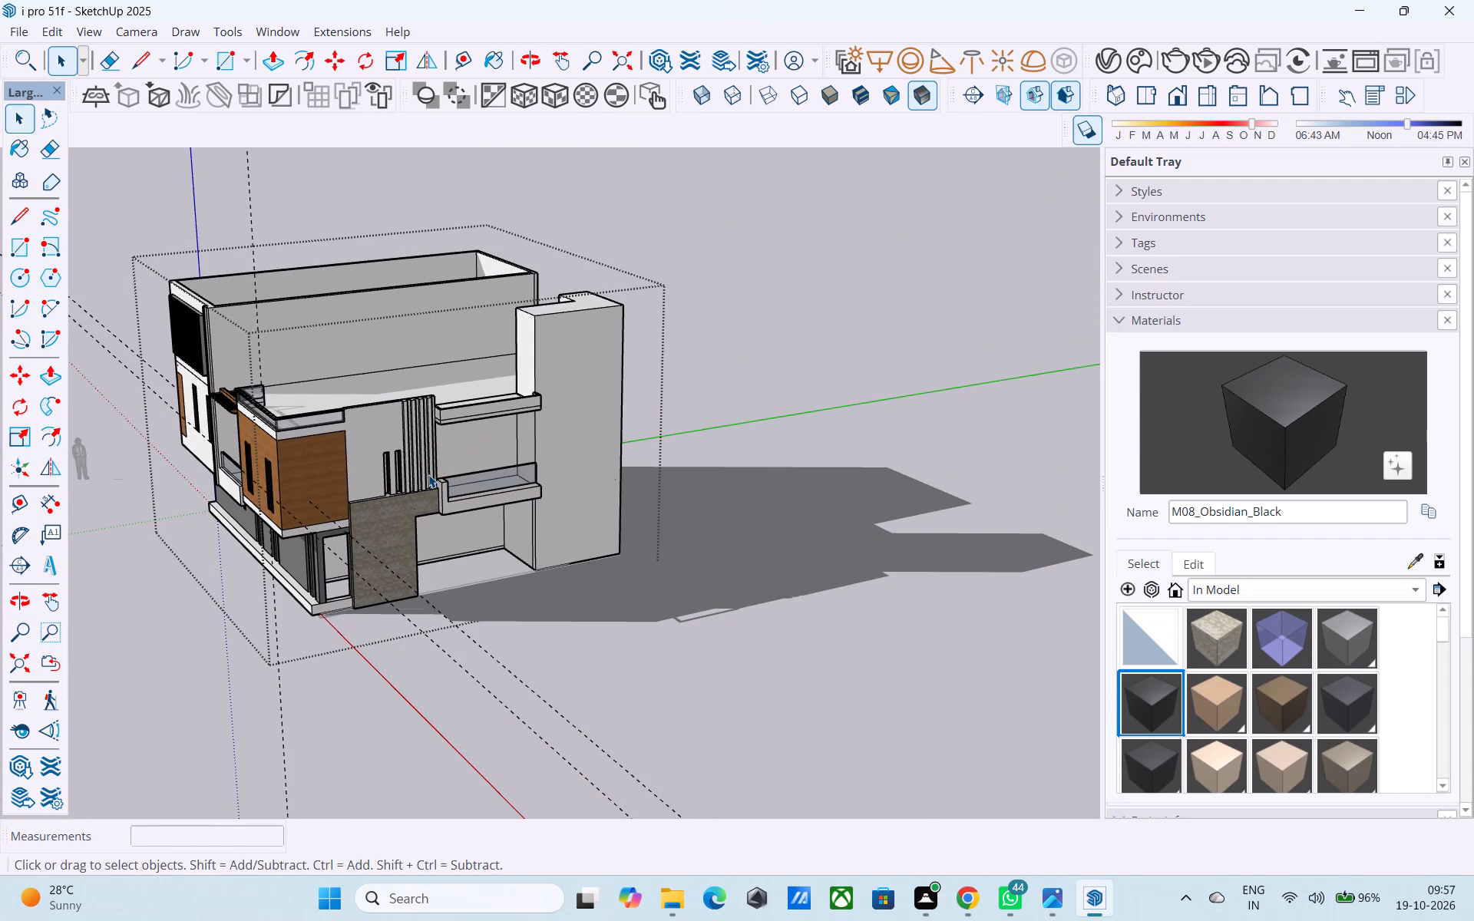
Cover the open-topped upper block with a 16' 9" by about 42' 9" rectangle between the inner top corners of its walls.
scroll(428, 474, down, 4)
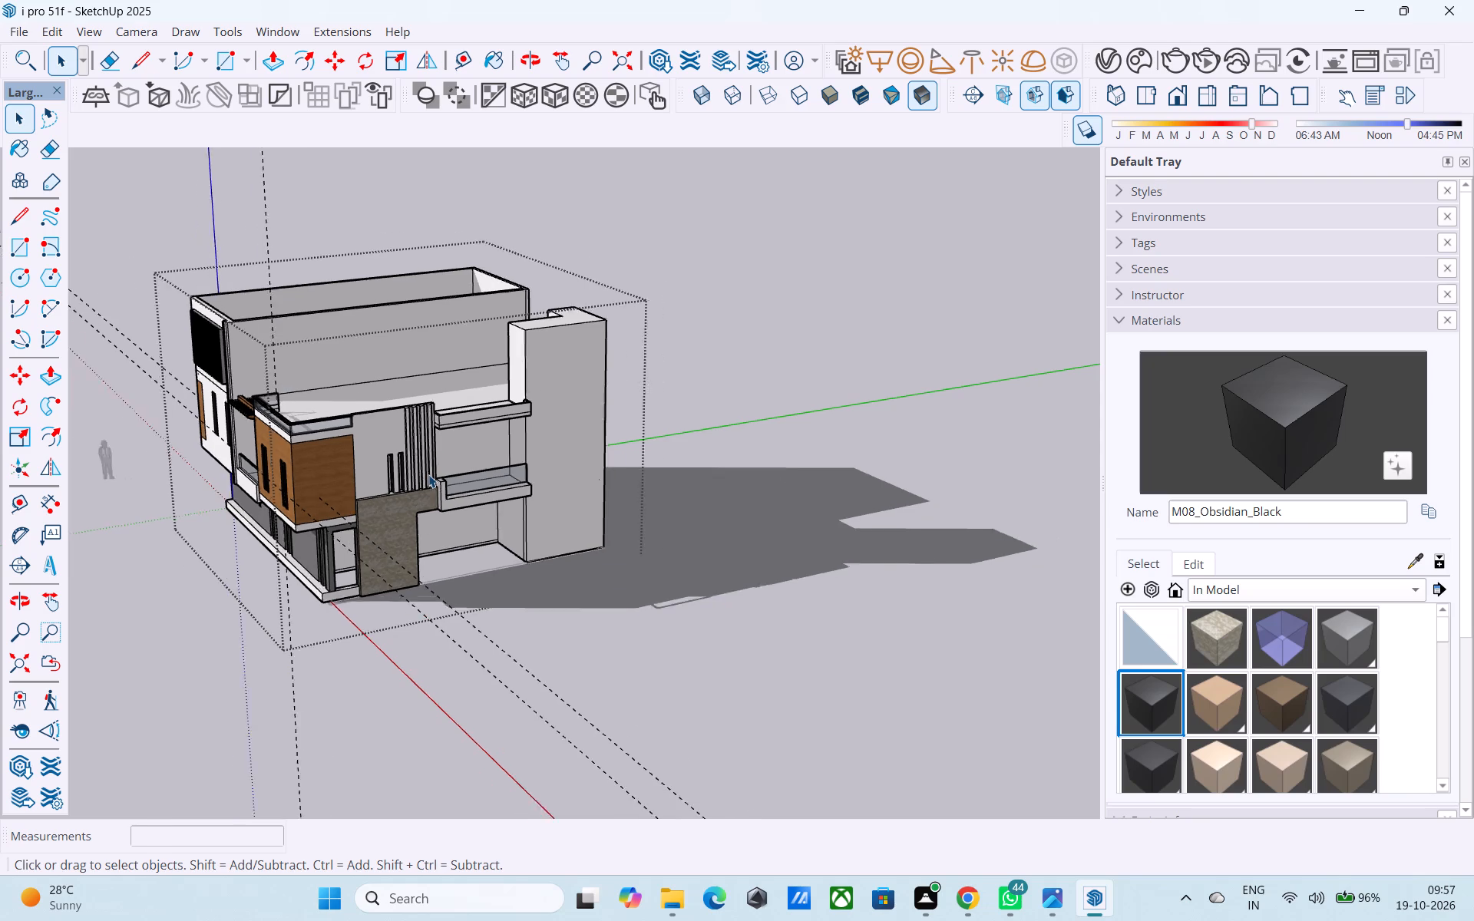
scroll(428, 474, down, 2)
scroll(425, 471, up, 13)
middle_drag(315, 354, 425, 317)
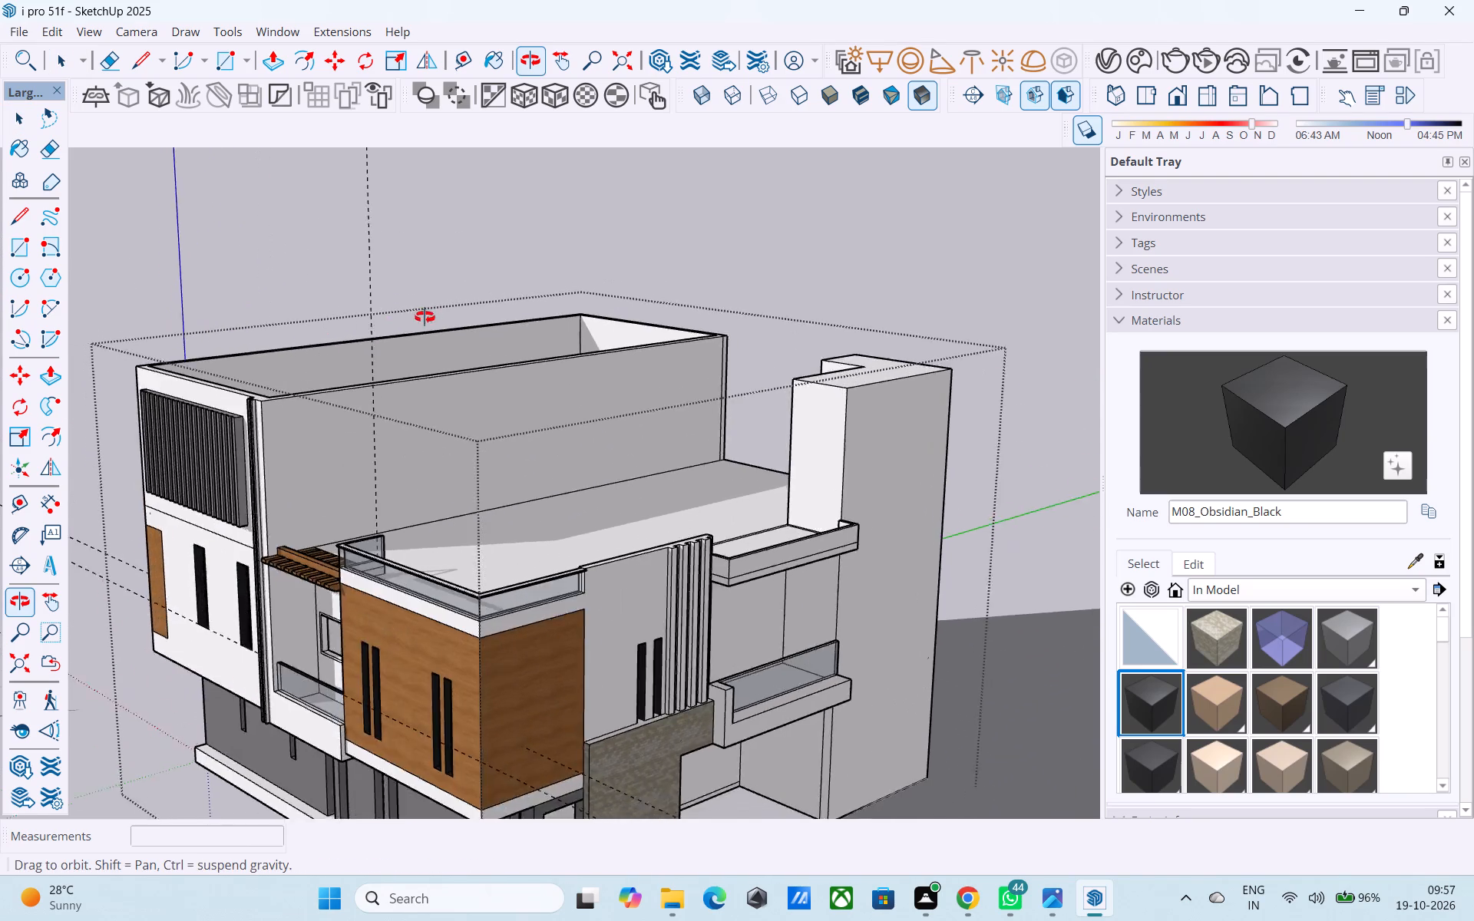
middle_drag(425, 317, 479, 341)
scroll(468, 343, up, 3)
scroll(468, 343, down, 4)
middle_drag(468, 343, 486, 337)
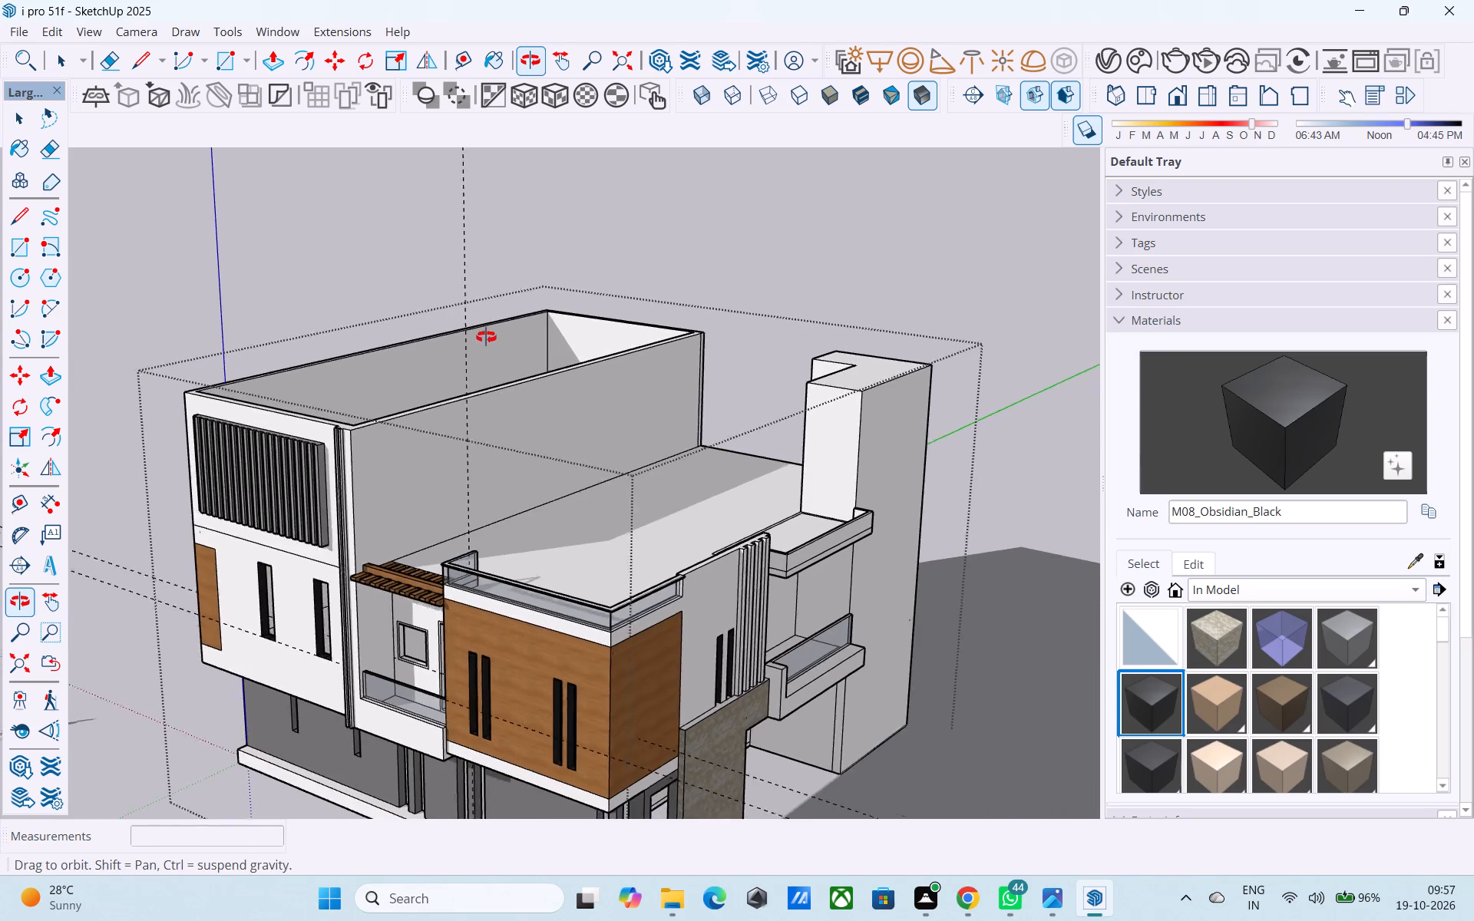
middle_drag(486, 337, 540, 345)
scroll(540, 345, up, 1)
middle_drag(540, 345, 534, 325)
scroll(438, 358, up, 3)
scroll(418, 371, down, 5)
middle_drag(487, 429, 583, 493)
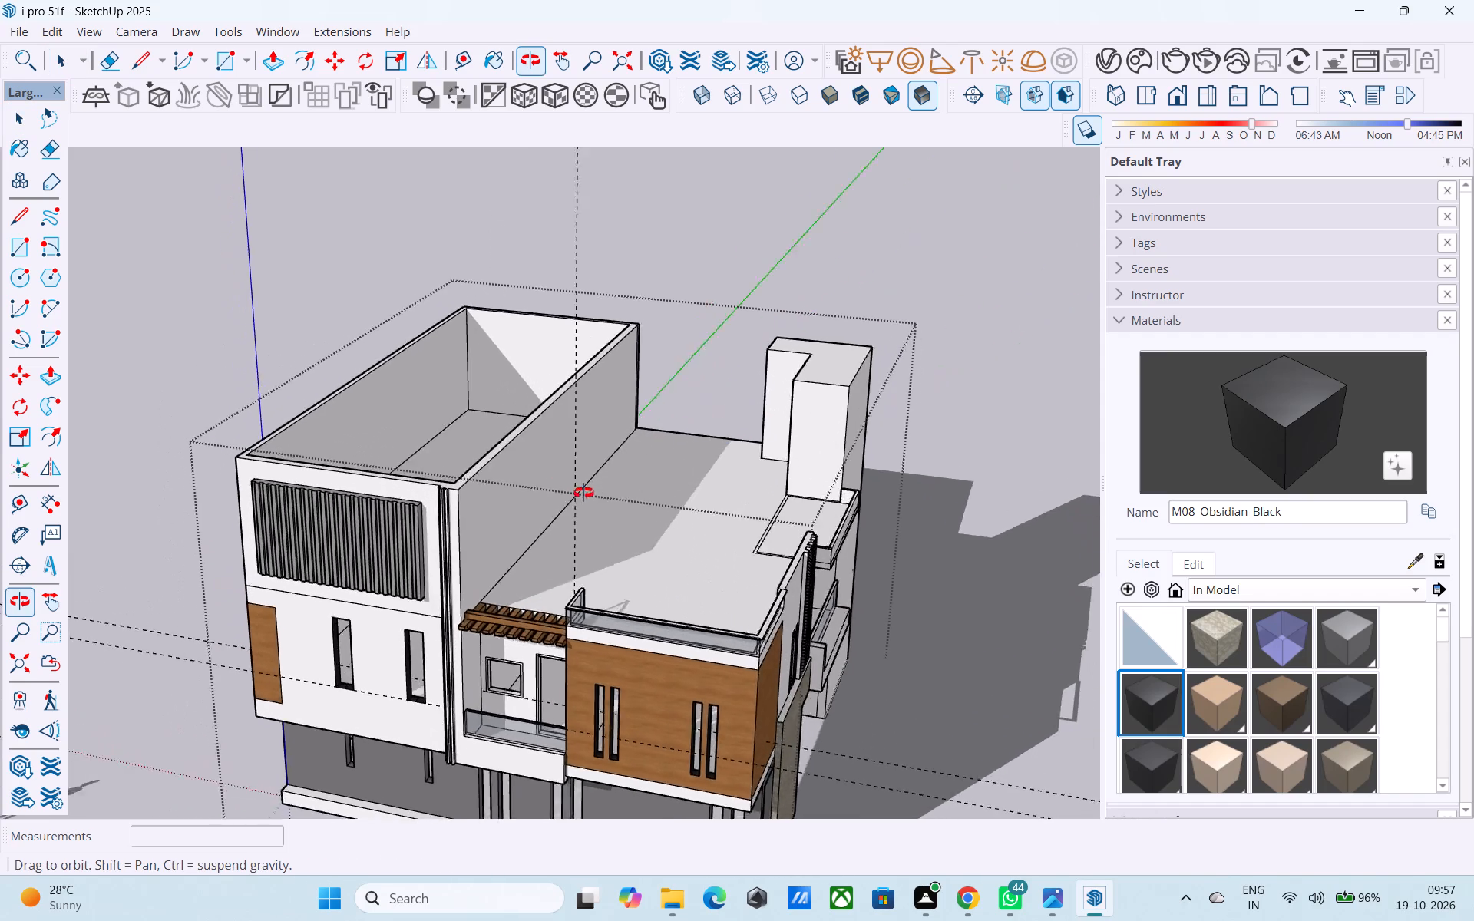
middle_drag(583, 493, 692, 574)
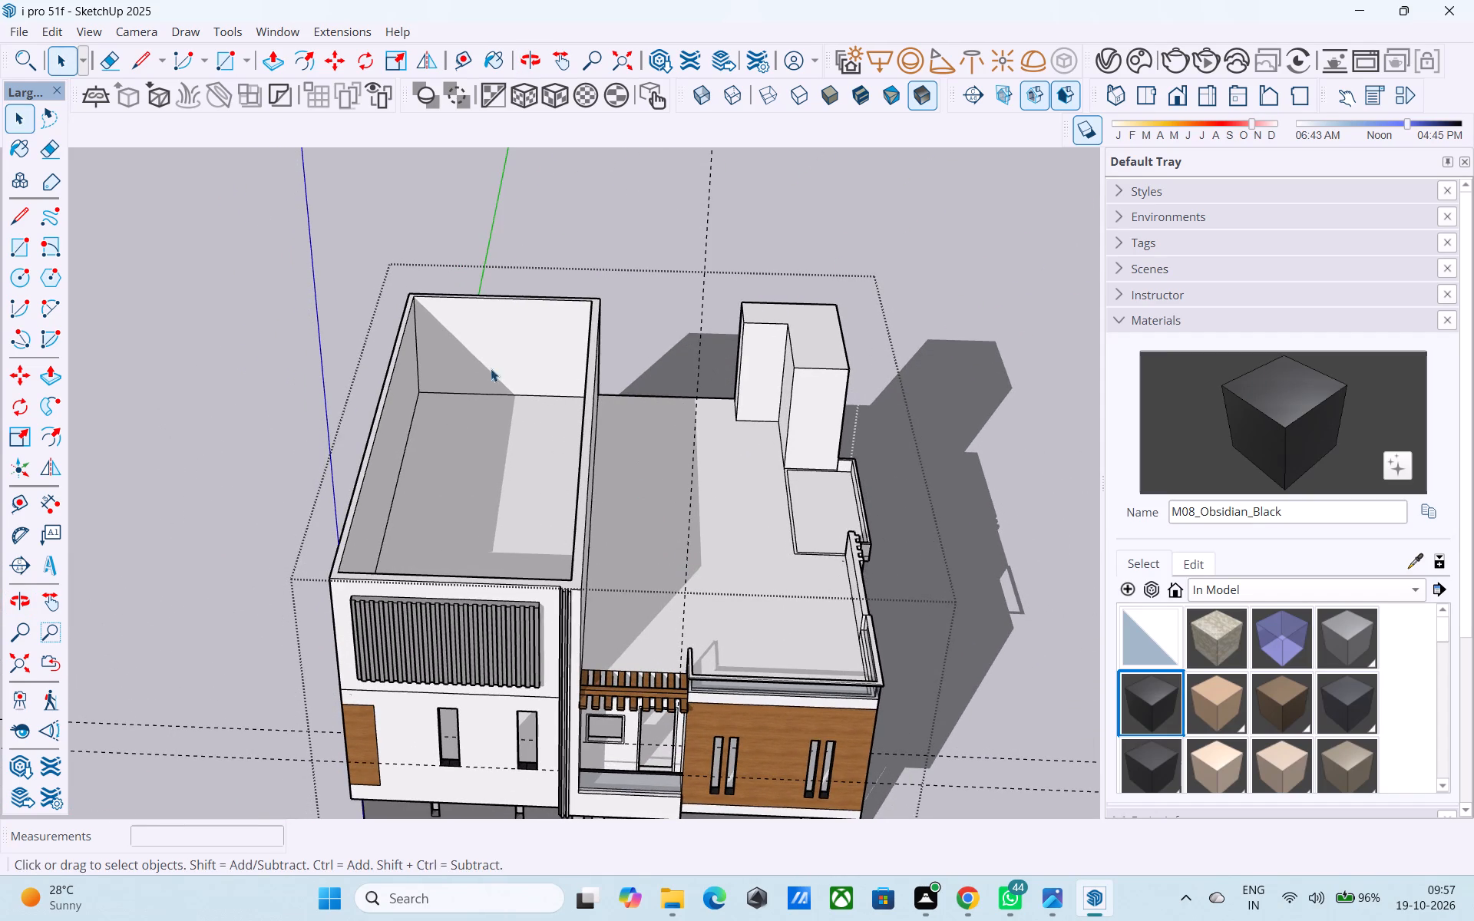
middle_drag(405, 344, 402, 403)
scroll(435, 278, up, 3)
middle_drag(436, 279, 438, 329)
key(r)
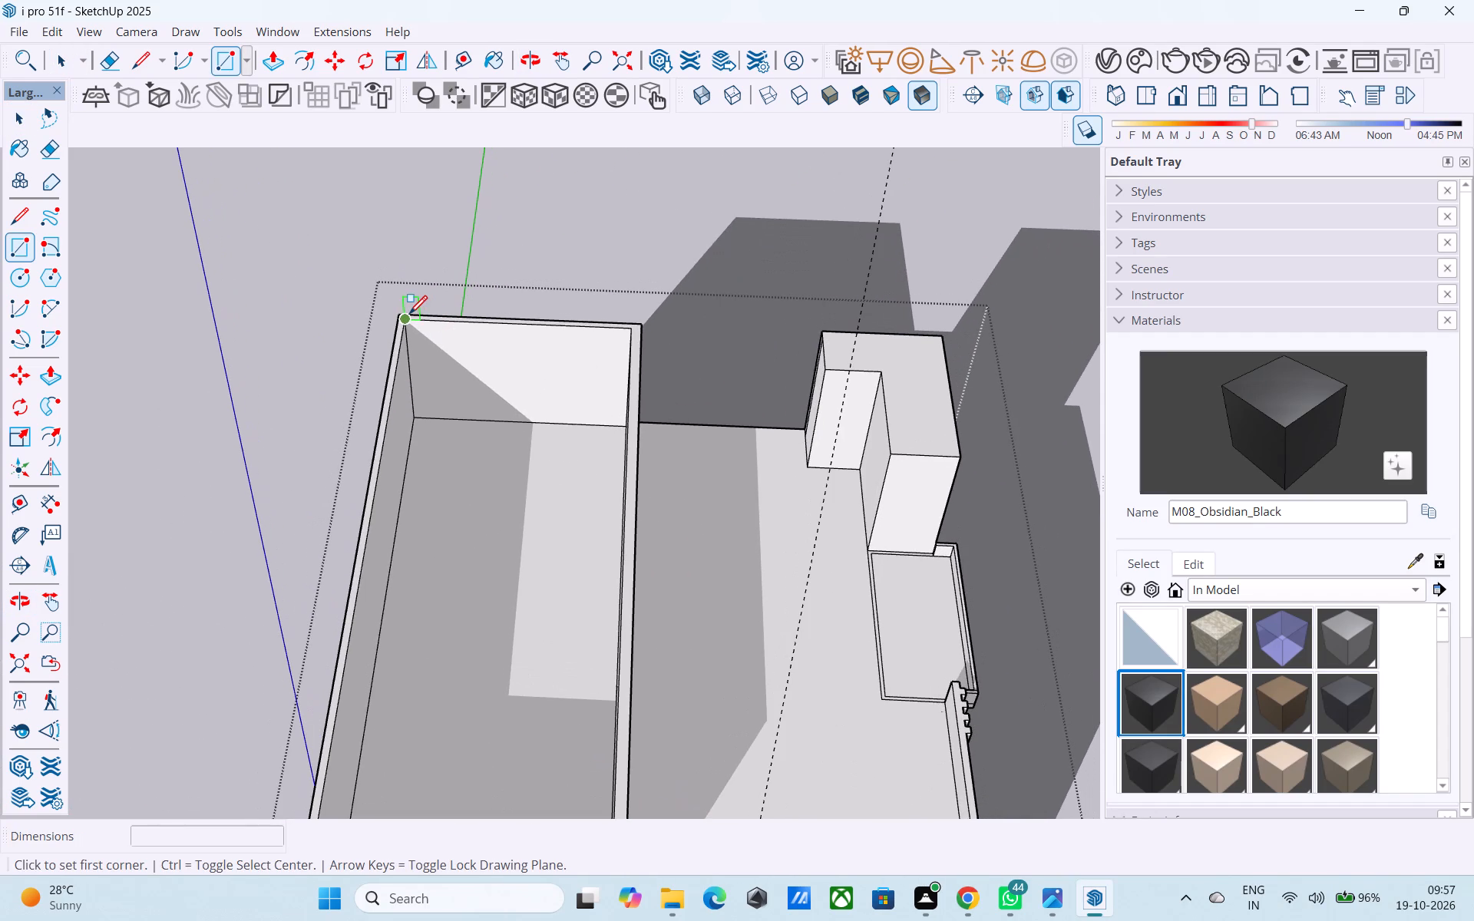
click(409, 315)
scroll(409, 315, down, 4)
scroll(409, 315, up, 1)
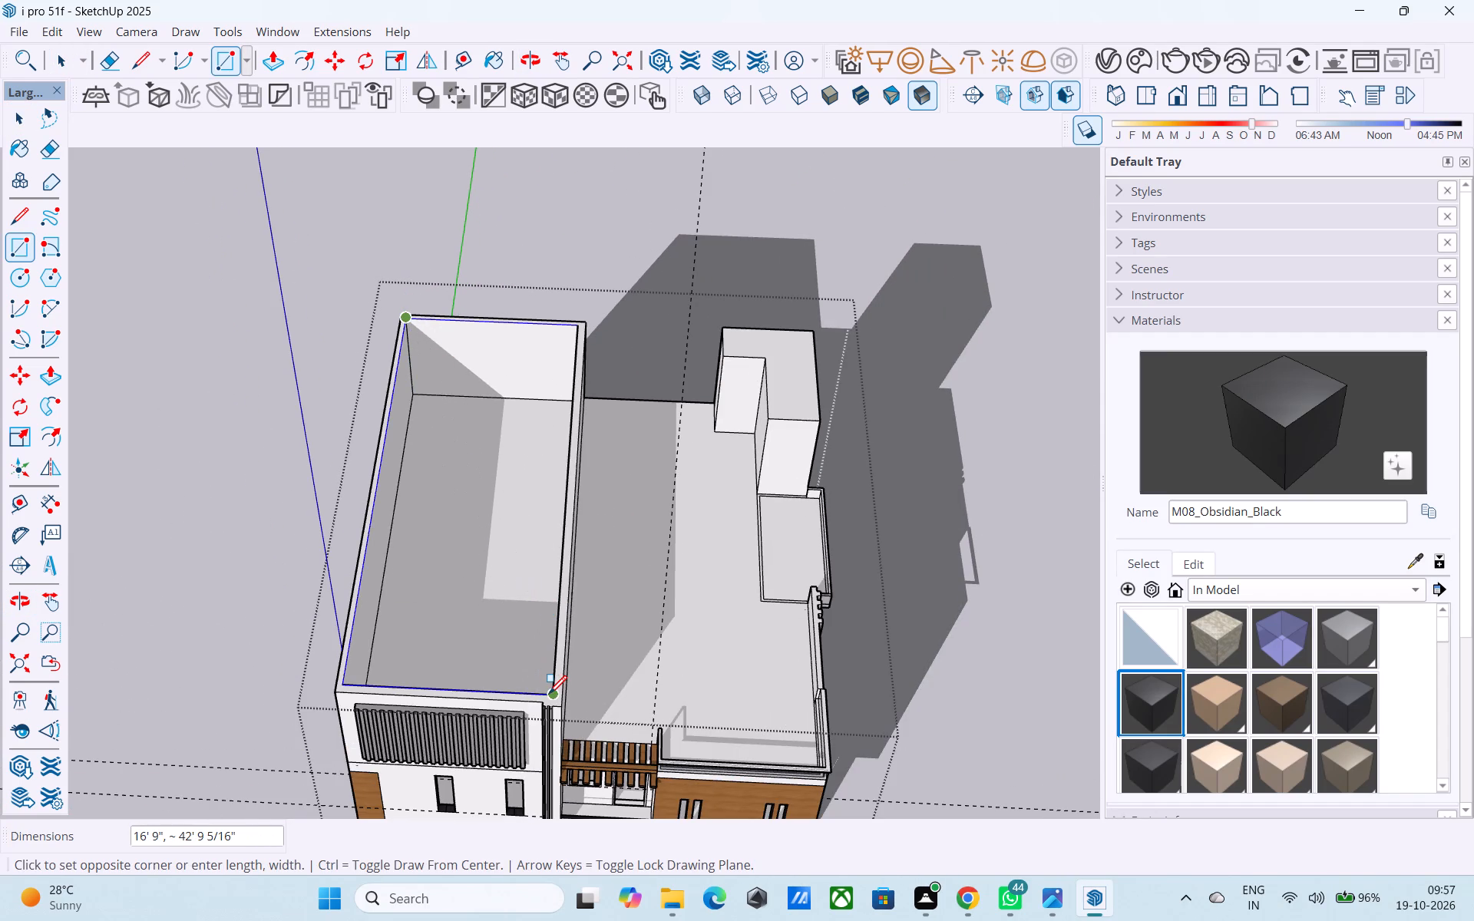
click(549, 695)
Reverse the new face covering the upper block.
key(space)
click(534, 681)
right_click(534, 681)
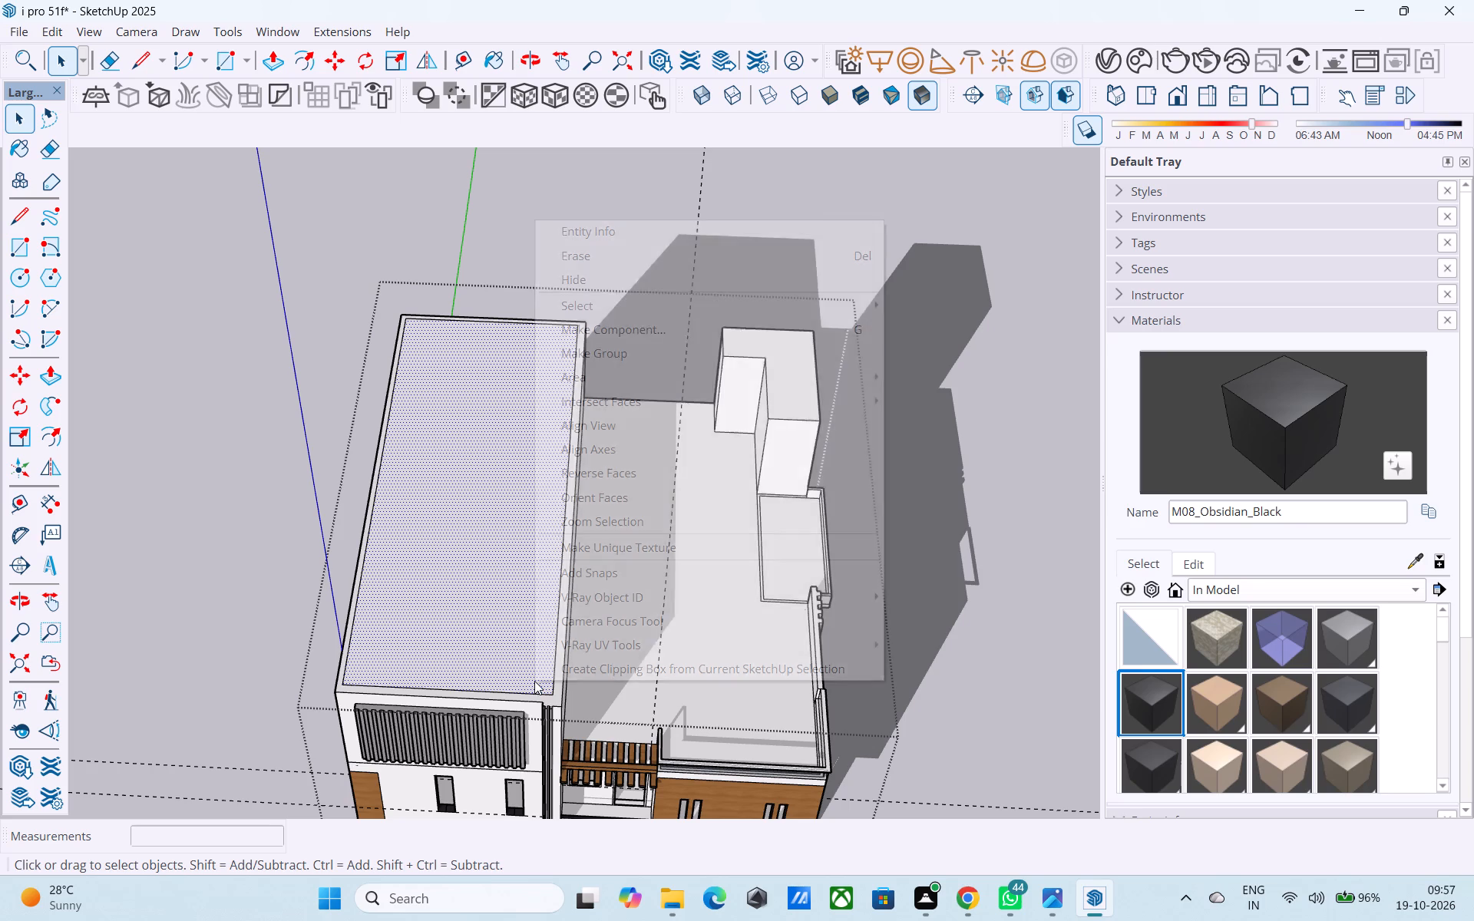
click(616, 477)
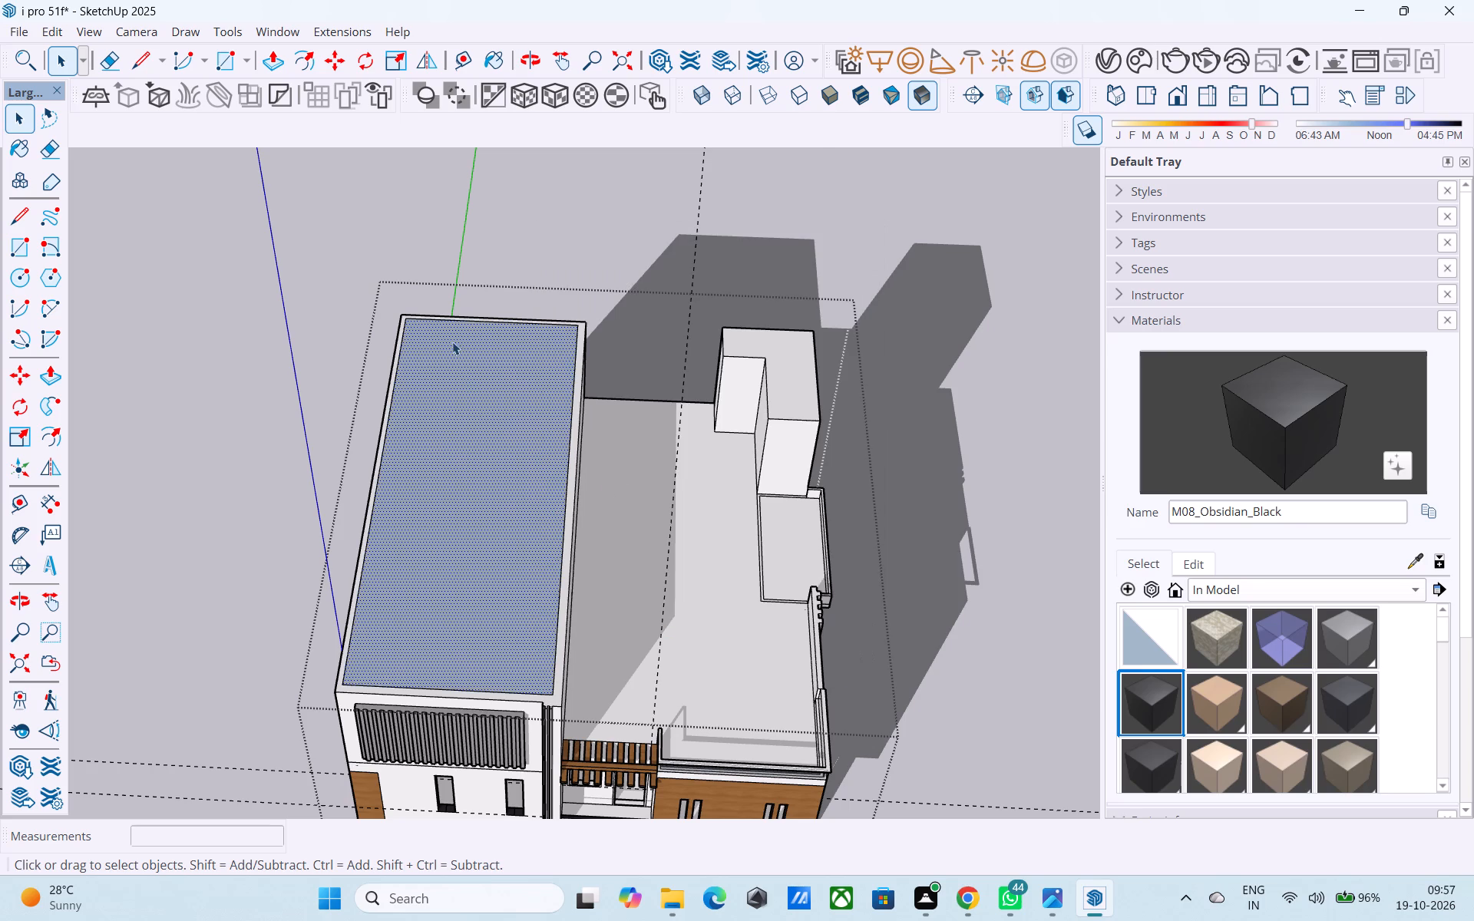
Draw a 6" vertical line up from the roof face's rear corner on the outer long-wall side.
scroll(450, 338, up, 6)
key(l)
click(370, 302)
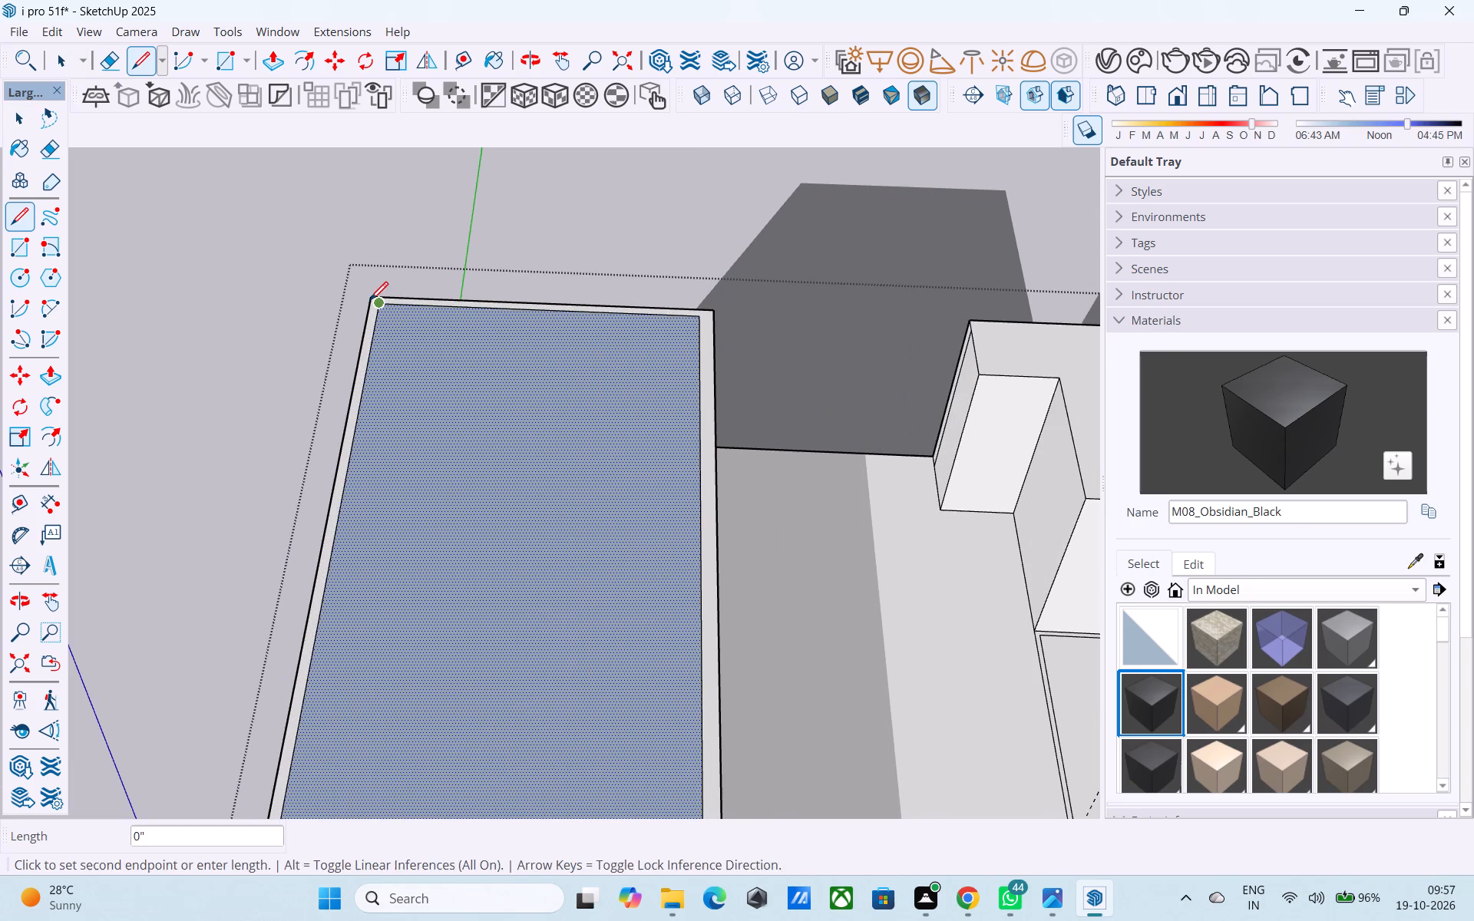
middle_drag(370, 302, 408, 170)
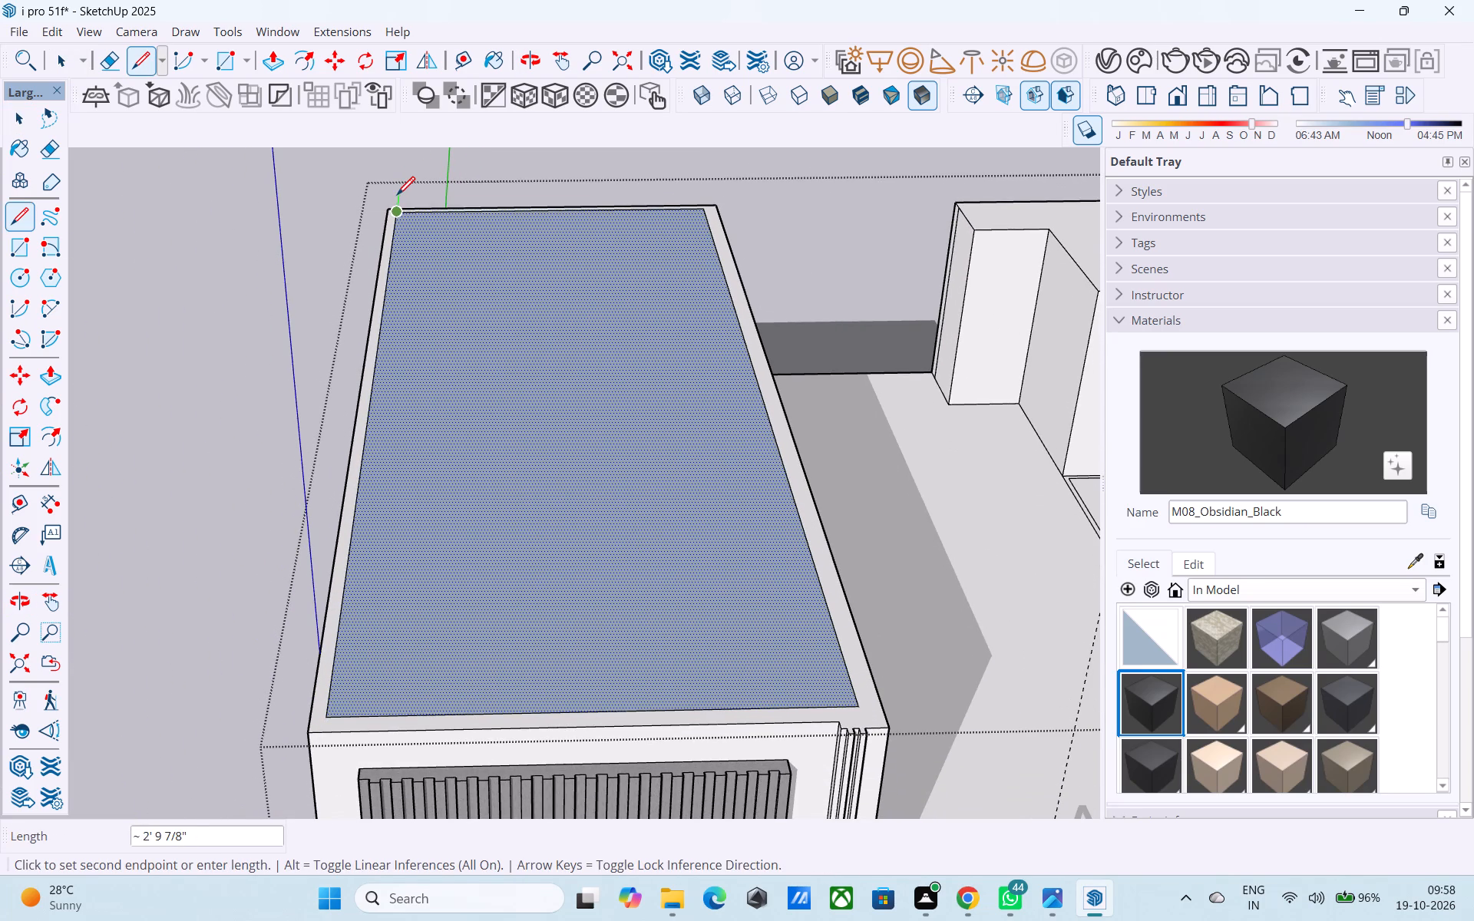
shift+middle_drag(397, 196, 386, 268)
scroll(400, 272, up, 3)
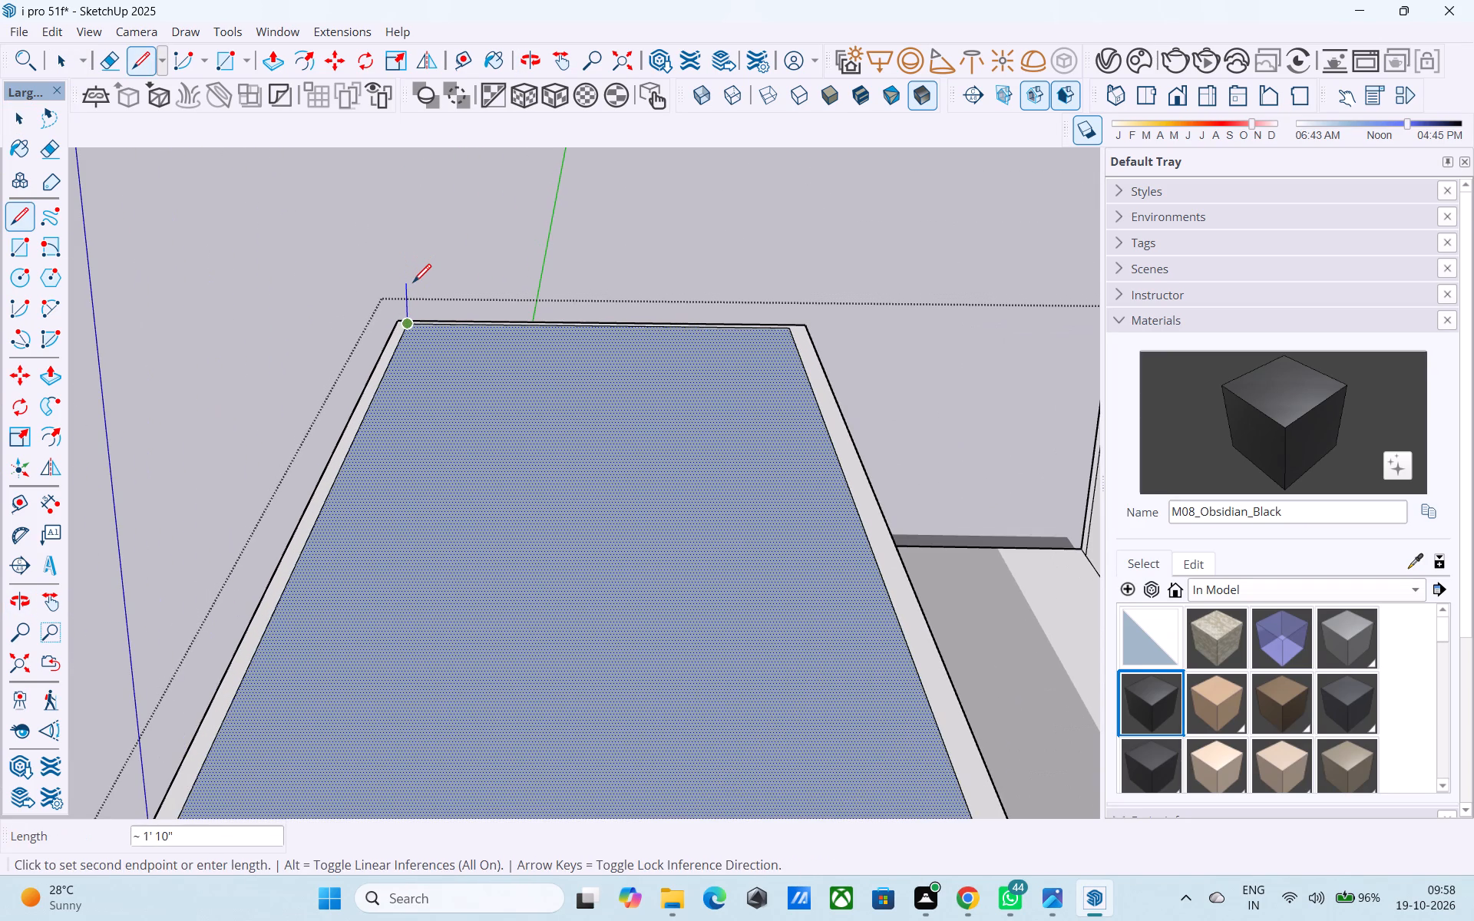
text(6")
key(Return)
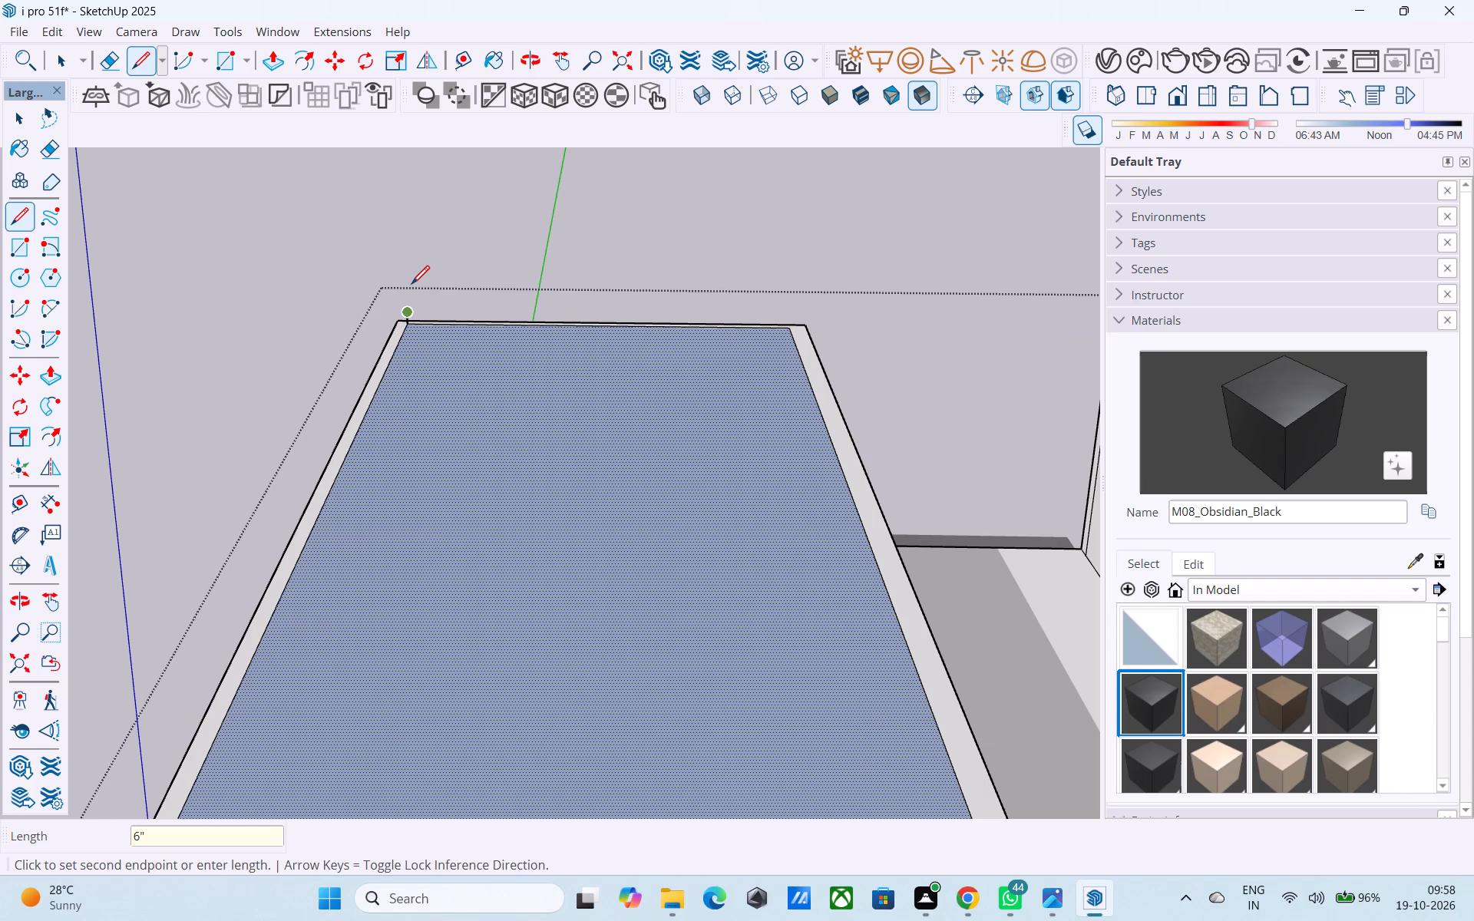
key(space)
Draw a second 6" vertical line up from the roof face's diagonally opposite front corner, beside the terrace.
scroll(410, 285, down, 10)
scroll(616, 573, up, 4)
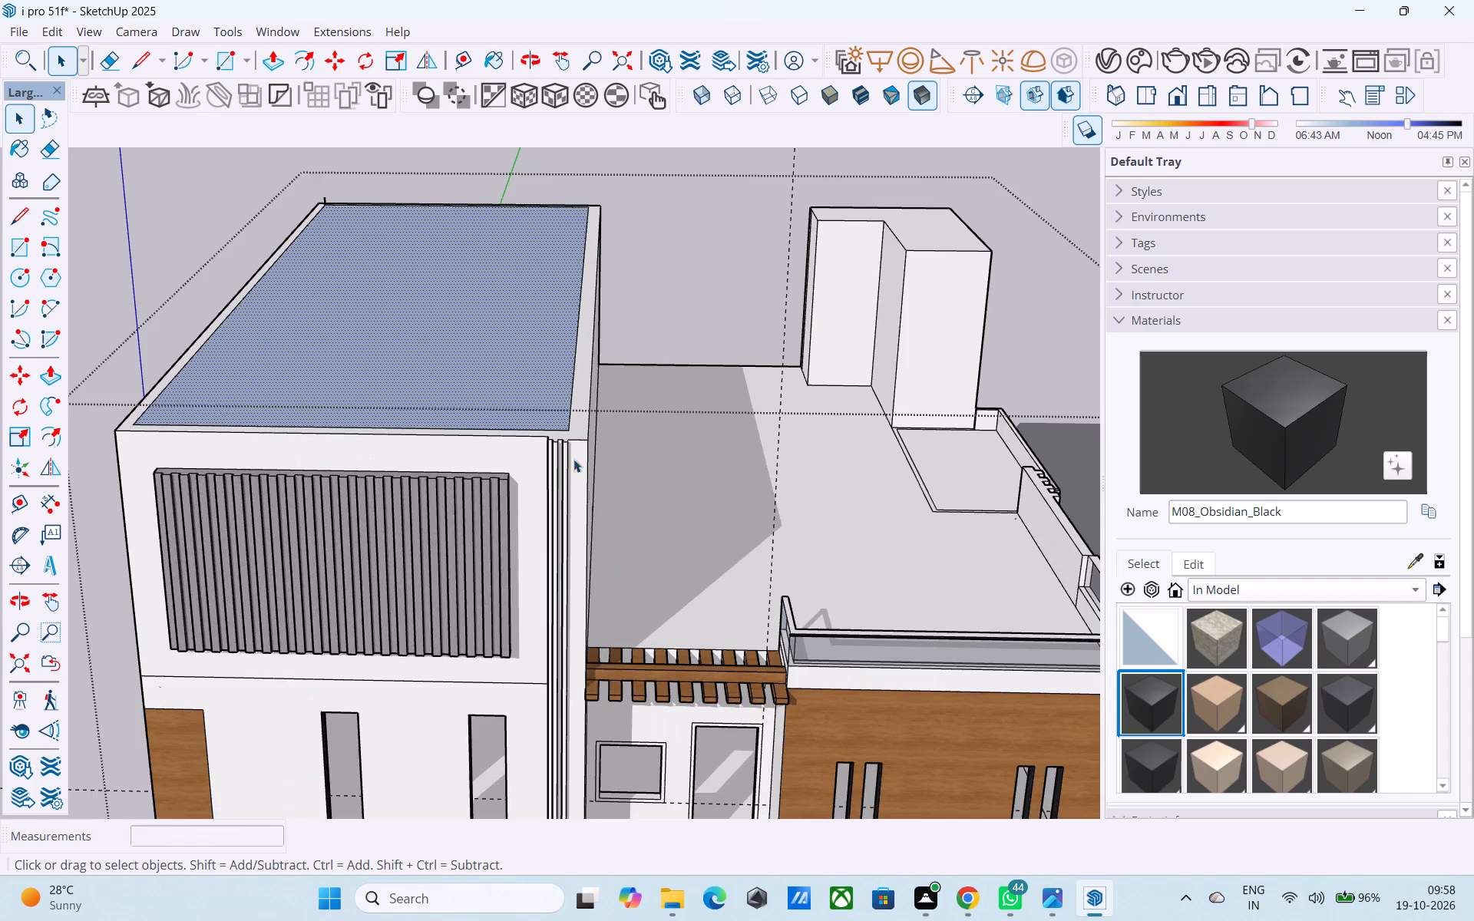
middle_drag(566, 435, 570, 452)
key(l)
scroll(570, 452, up, 5)
click(580, 484)
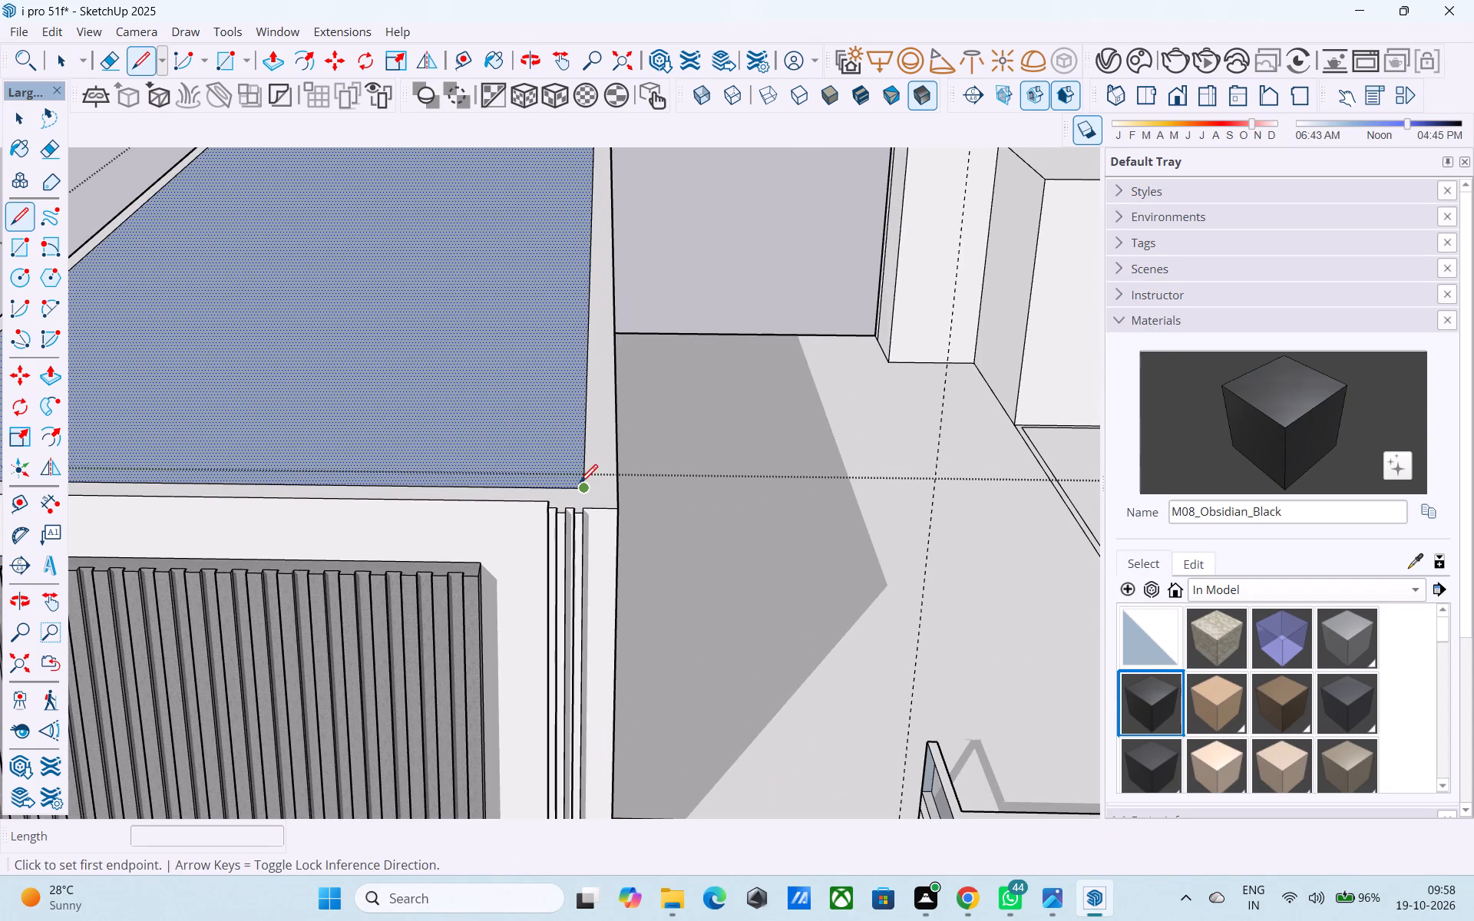
scroll(575, 463, up, 1)
middle_drag(571, 461, 573, 369)
middle_drag(581, 449, 508, 448)
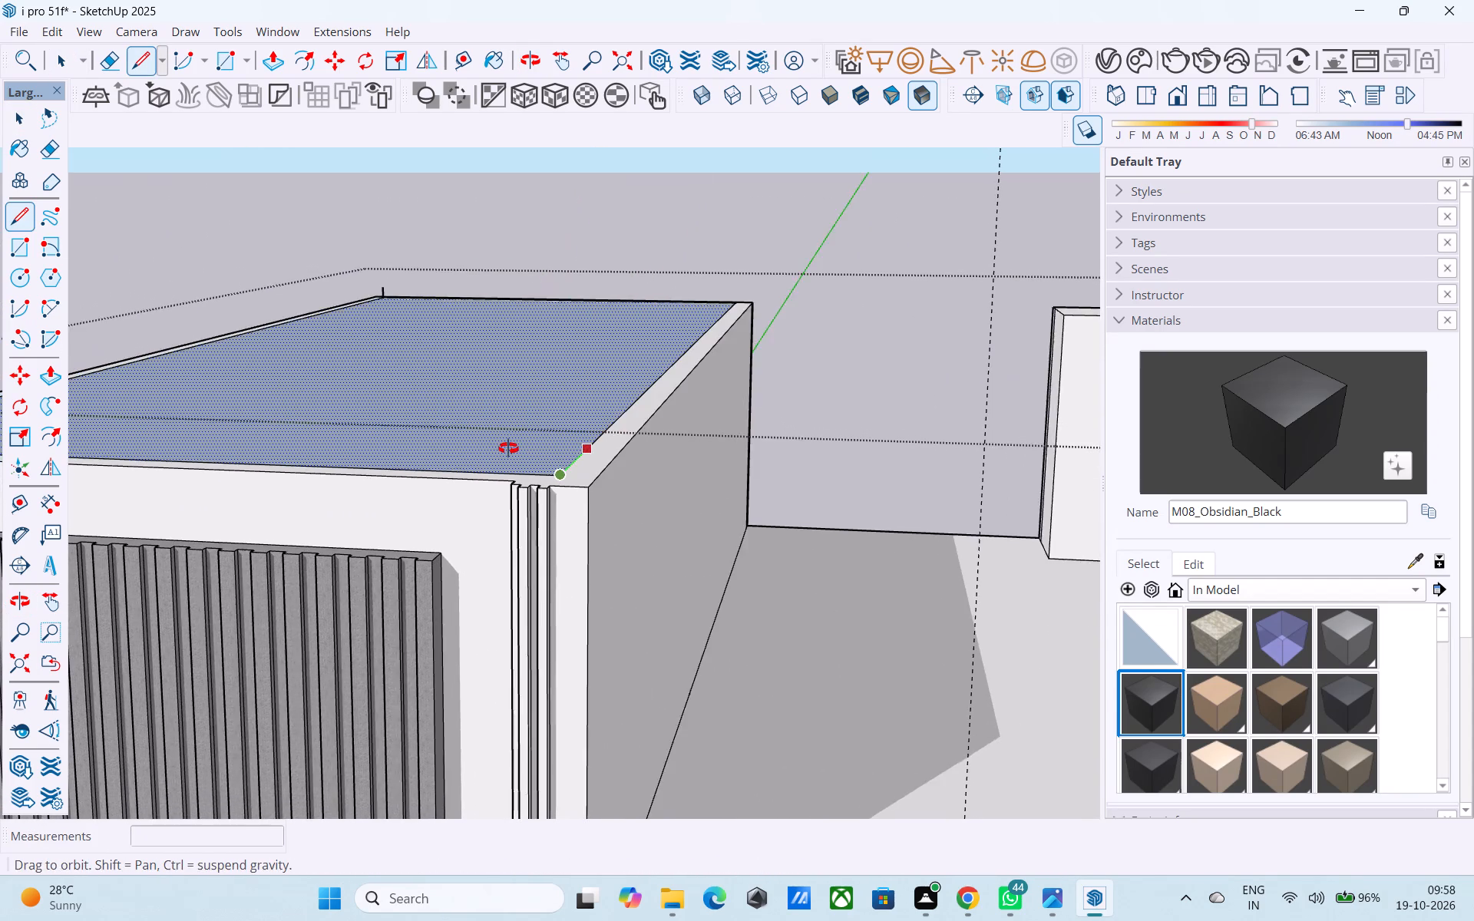
middle_drag(508, 448, 499, 443)
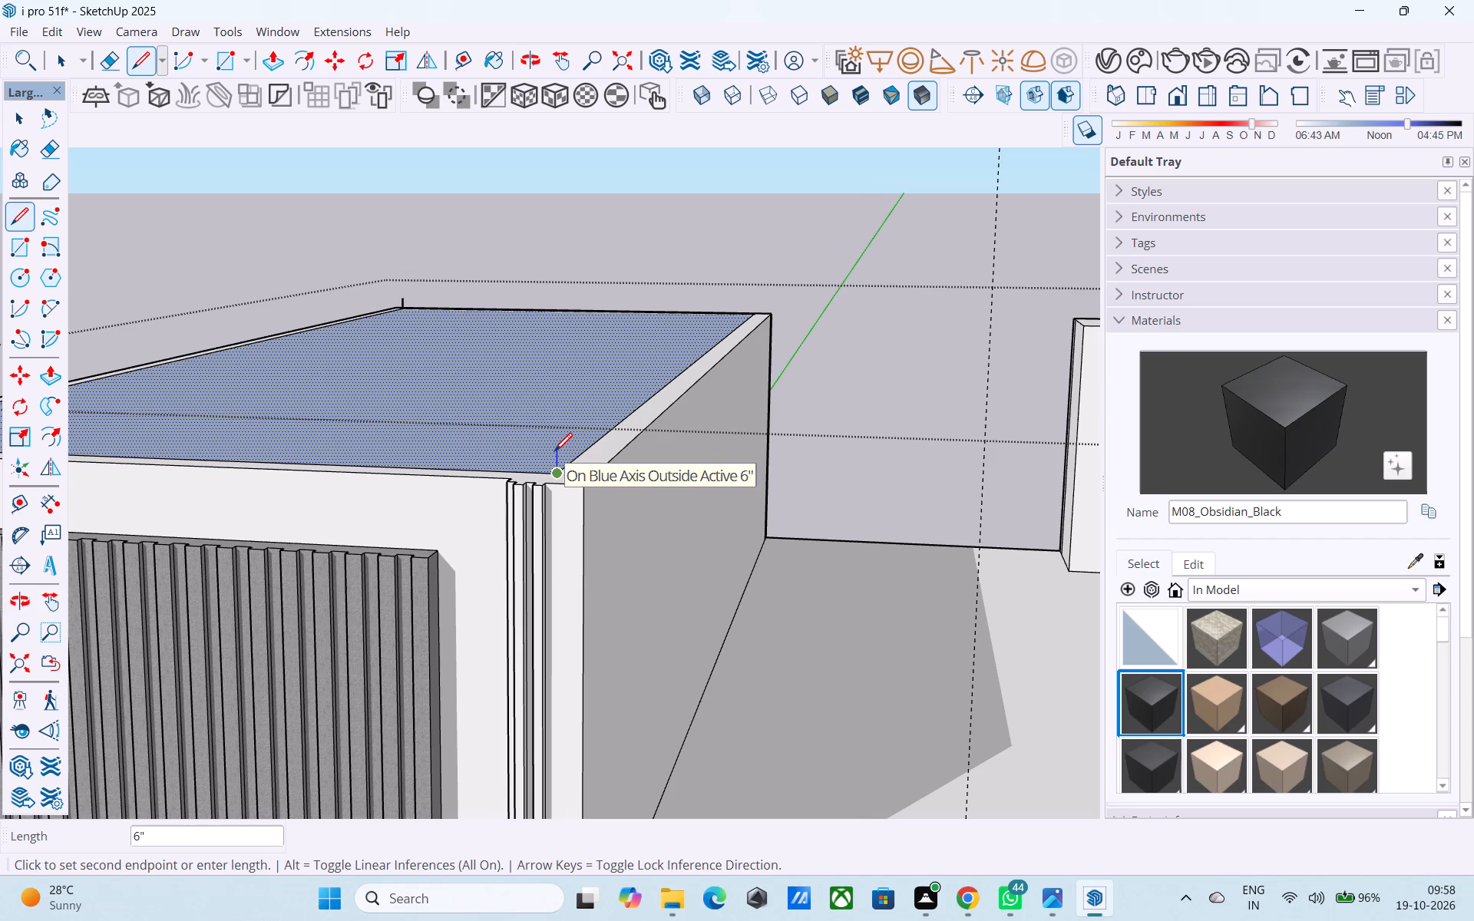
text(6")
key(Return)
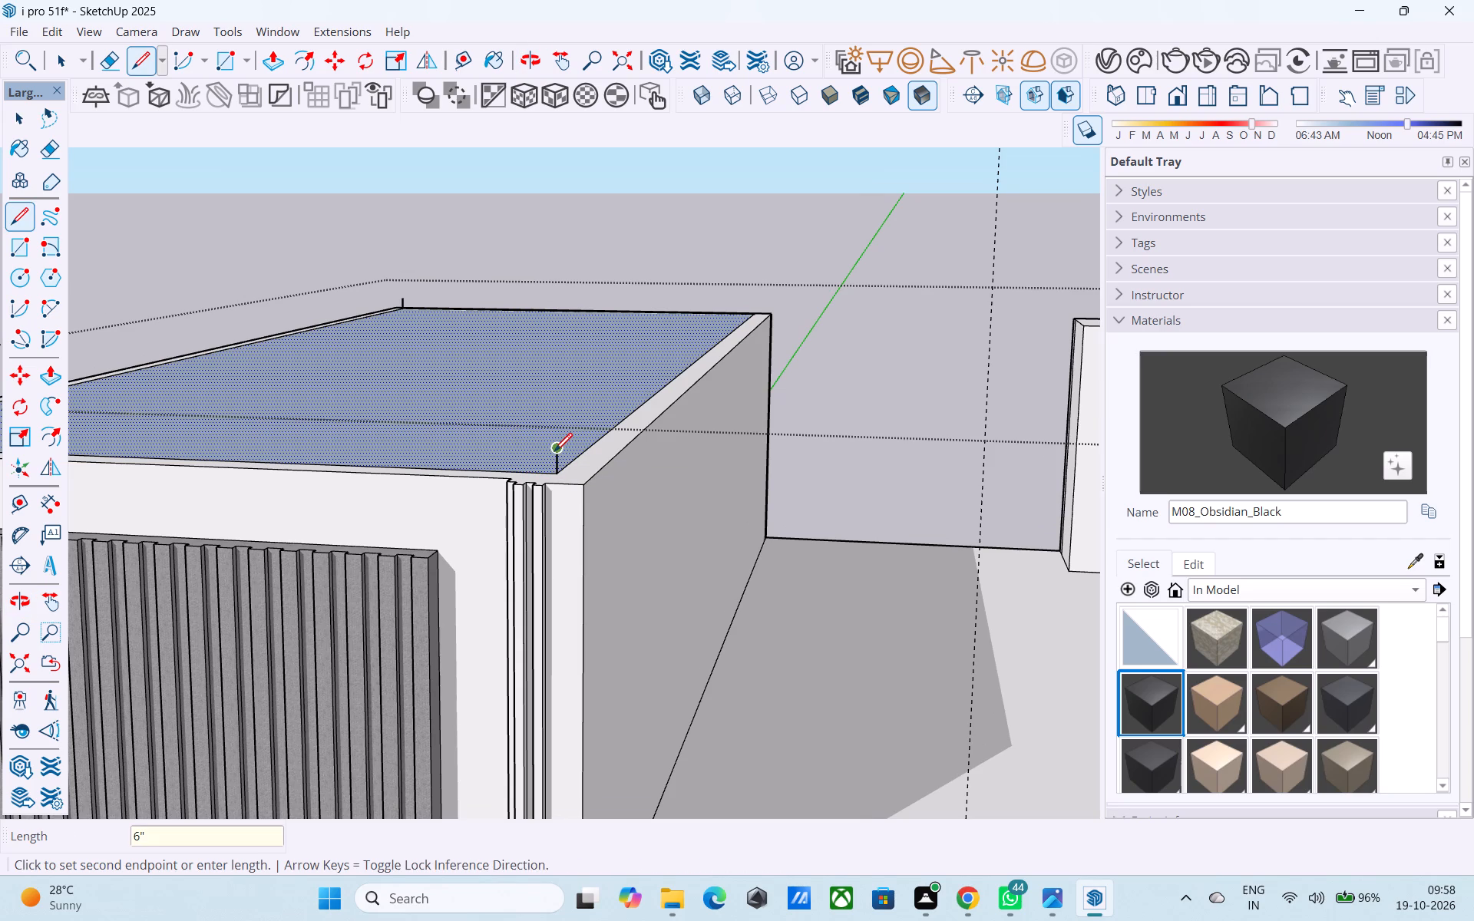
Draw a rectangle between the tops of the two vertical lines as the roof slab's raised top face.
key(r)
click(405, 297)
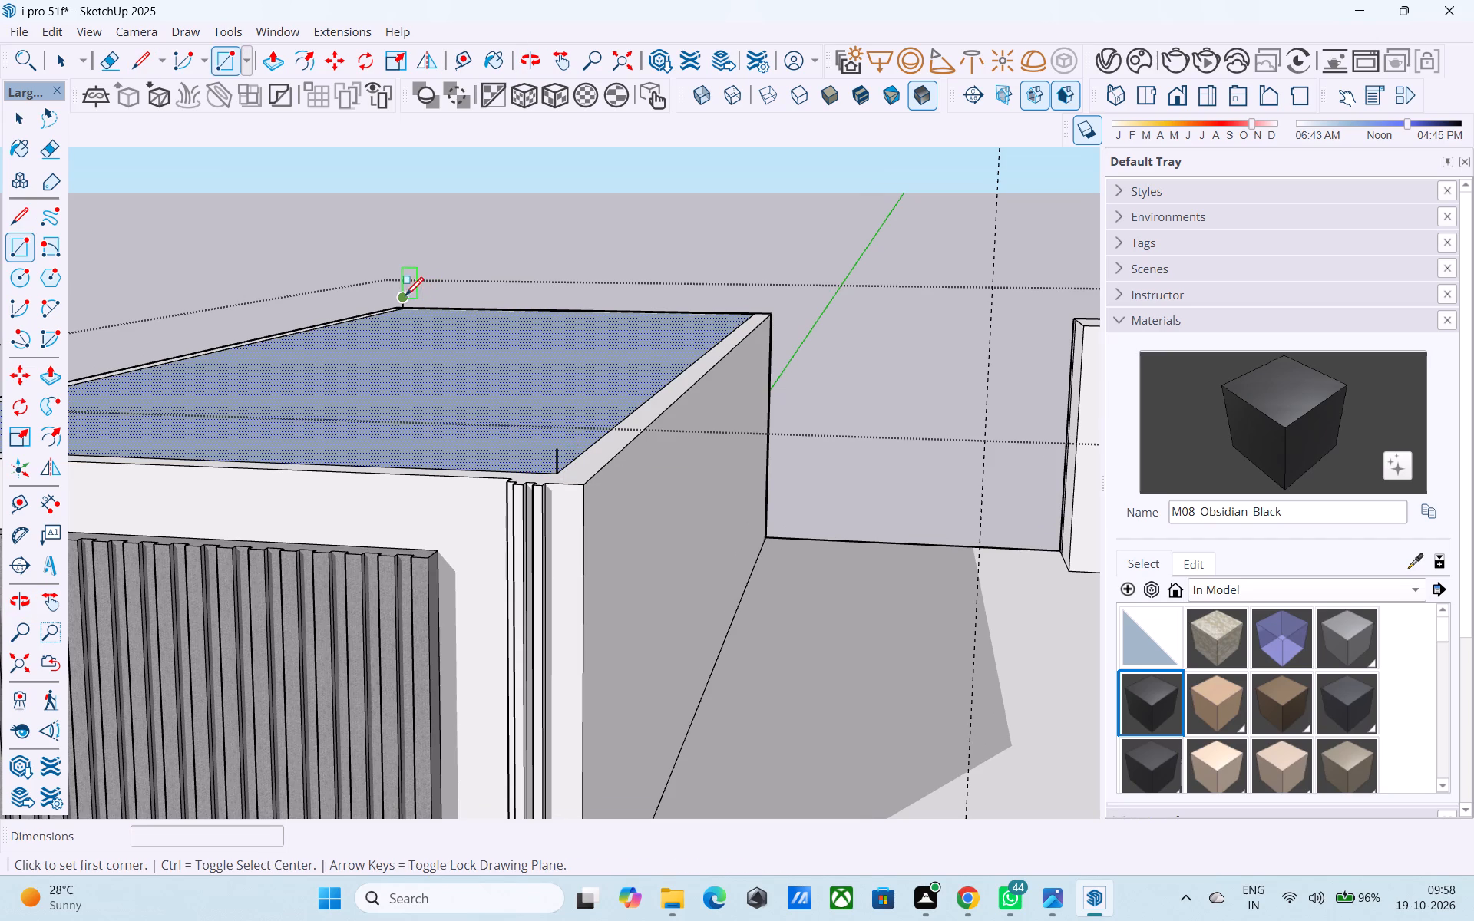
click(554, 451)
key(space)
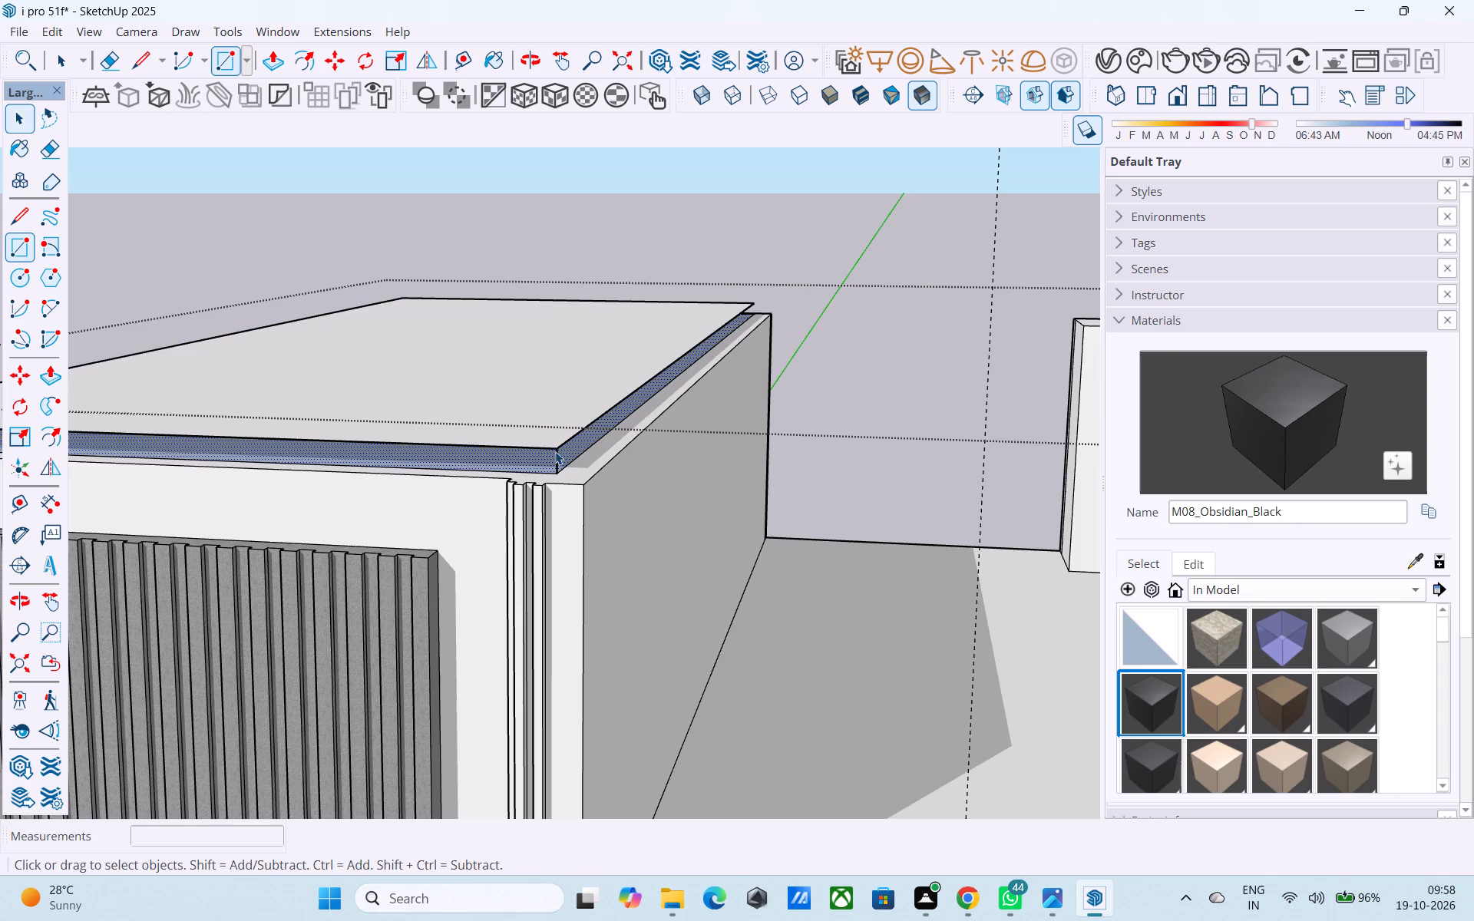
Draw a vertical edge joining the roof face to the raised rectangle at the front corner away from the terrace.
scroll(555, 451, down, 11)
middle_drag(481, 418, 539, 427)
scroll(570, 427, up, 11)
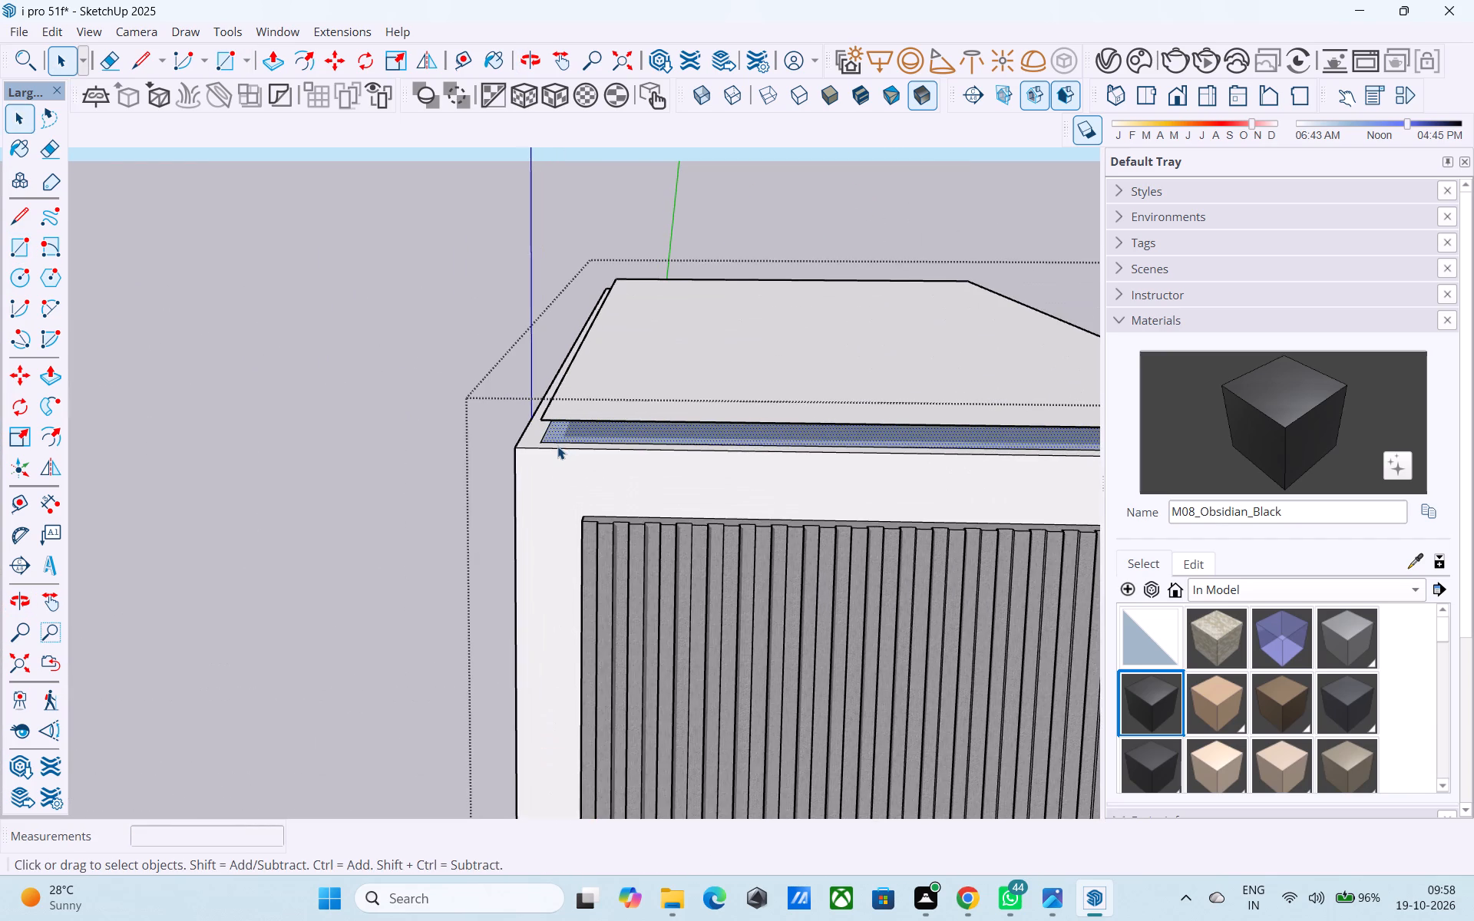
scroll(555, 447, up, 8)
key(l)
click(525, 442)
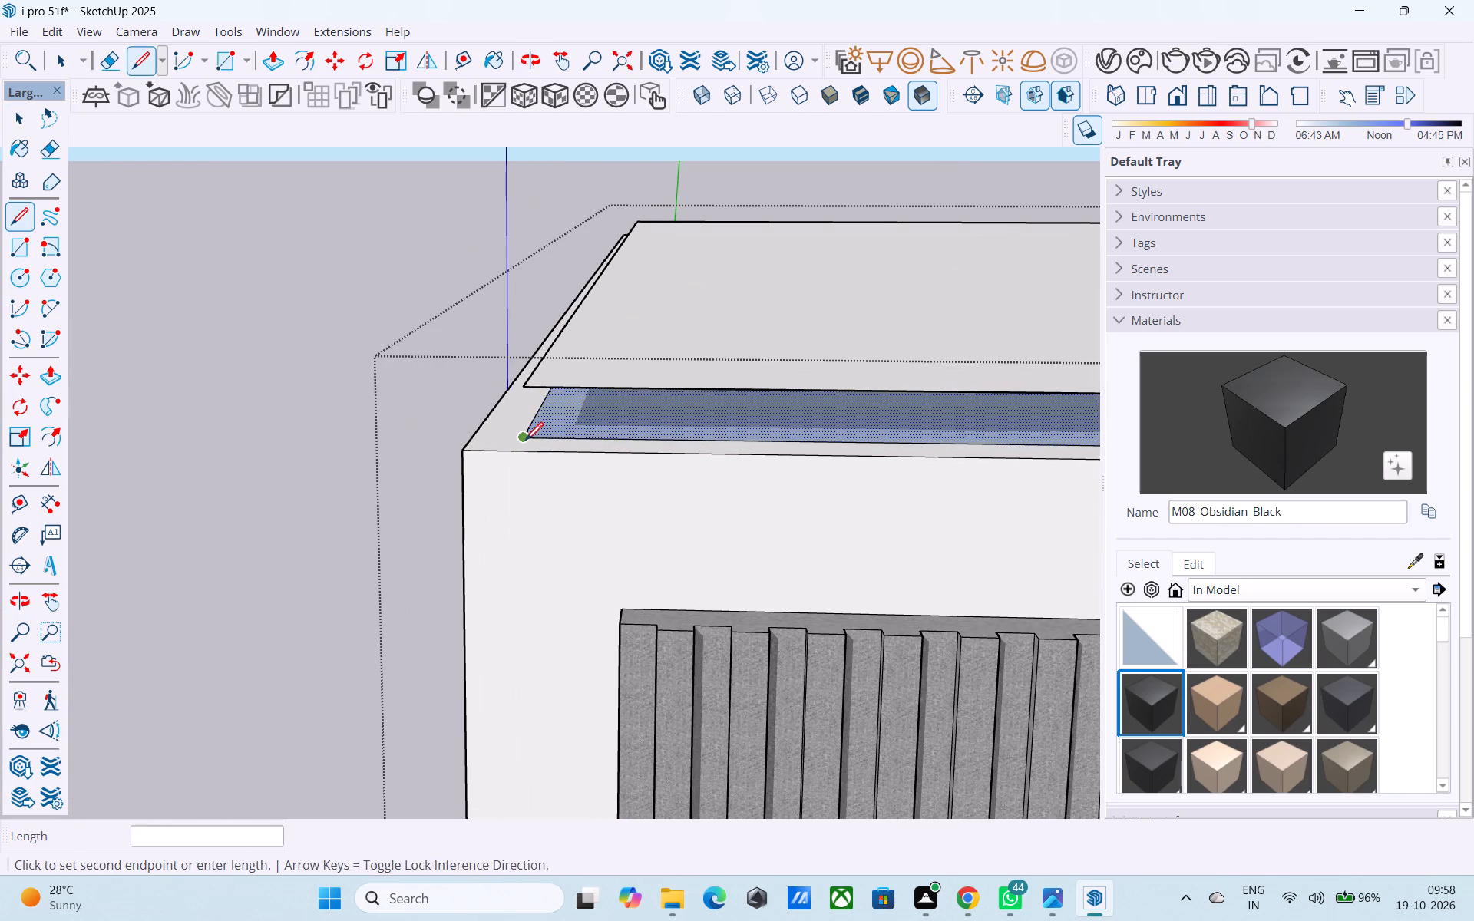
click(521, 390)
Draw a 6" vertical edge at the rear terrace-side corner to close the roof slab's remaining sides.
scroll(458, 418, down, 7)
middle_drag(474, 448, 950, 529)
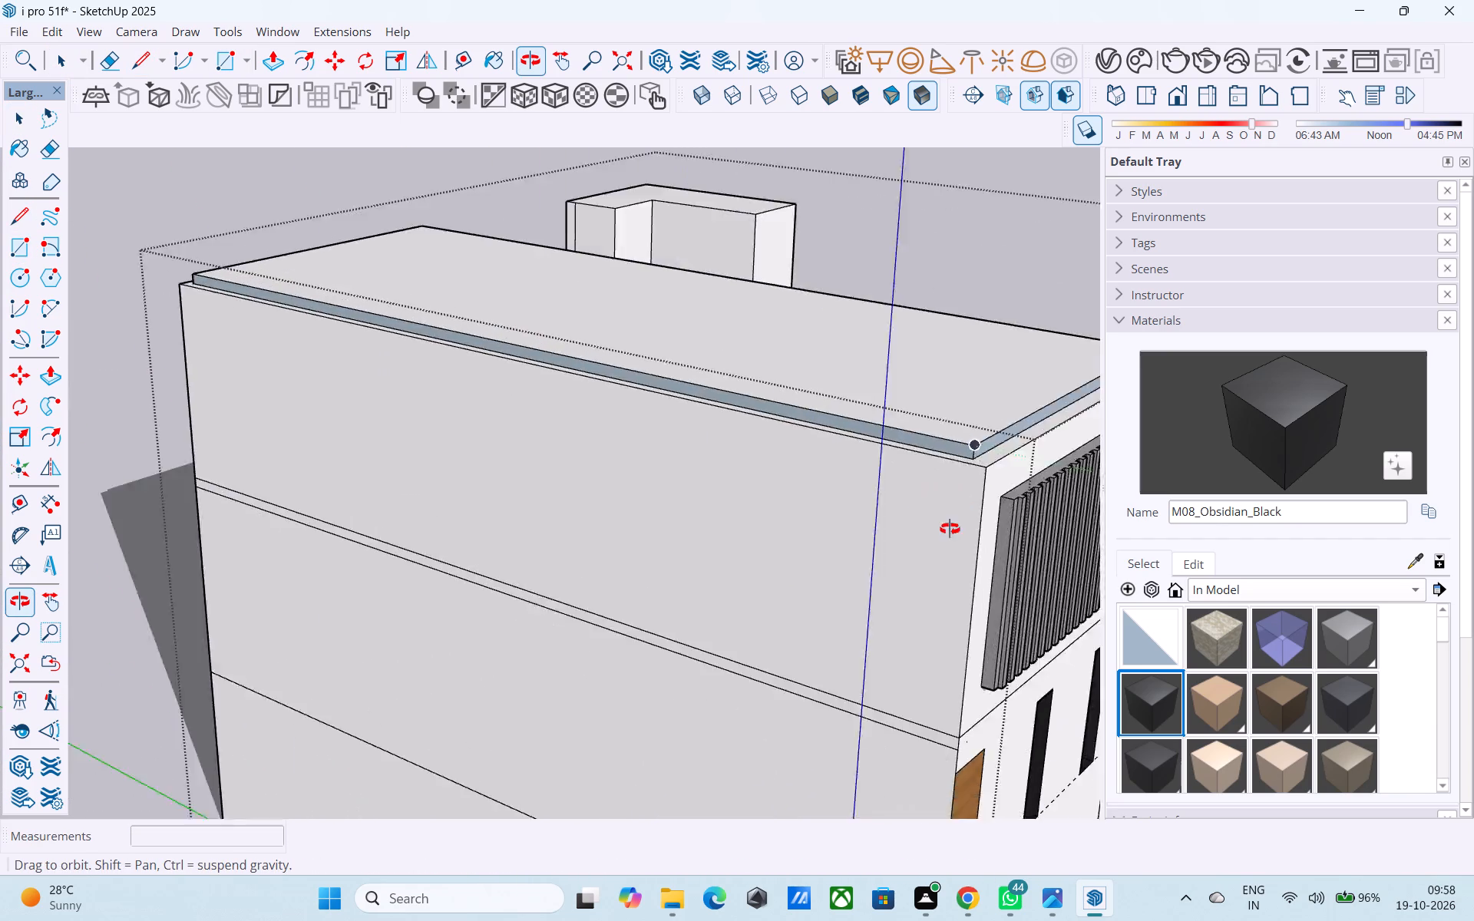
middle_drag(950, 529, 1324, 476)
middle_drag(373, 467, 750, 466)
scroll(620, 374, up, 10)
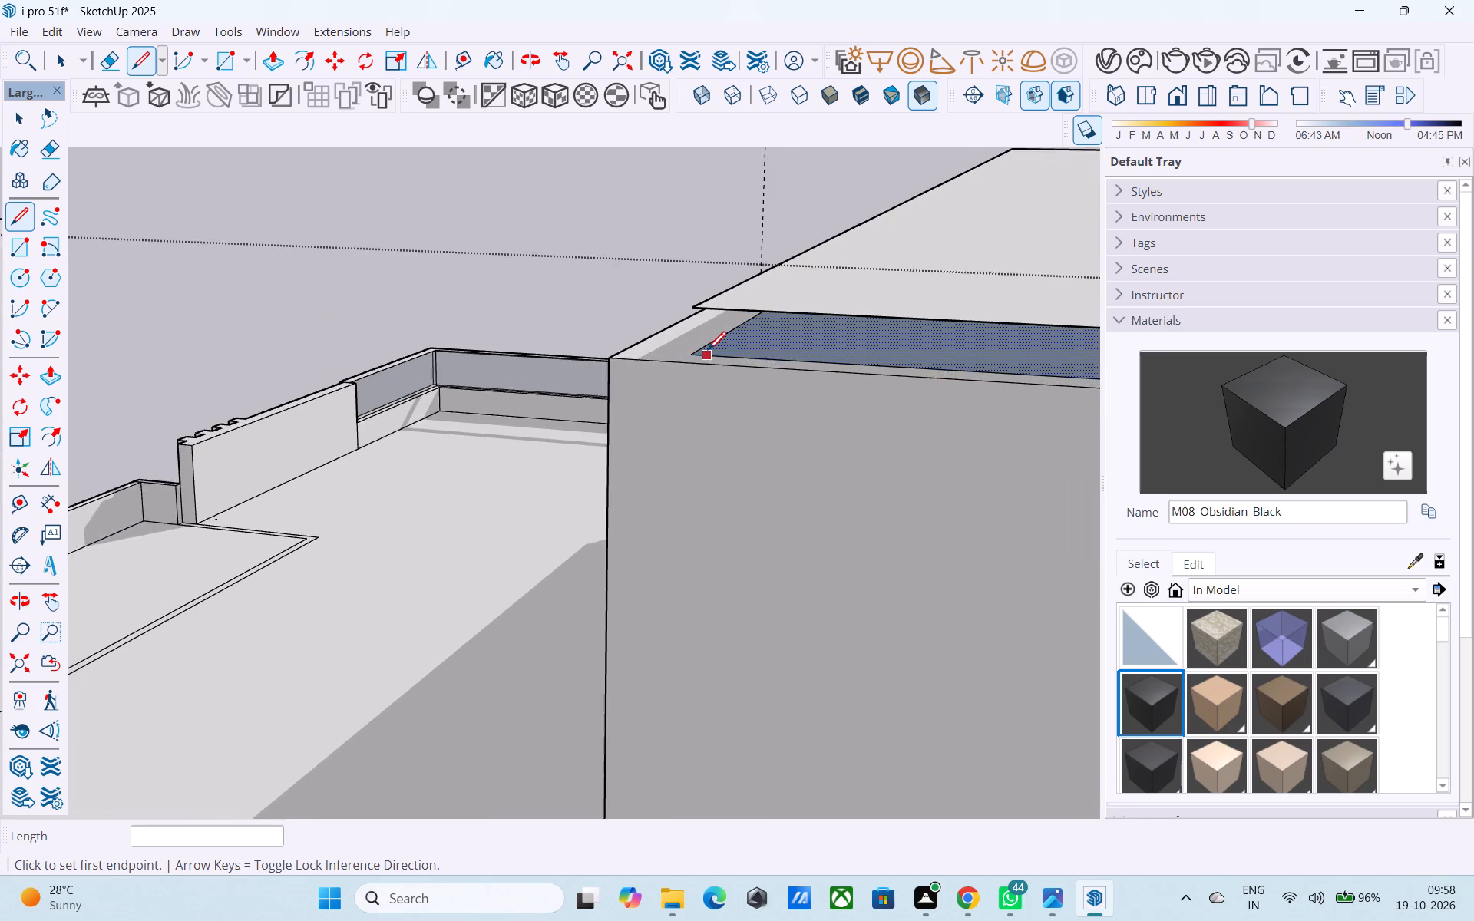
scroll(708, 352, up, 6)
click(687, 352)
click(682, 267)
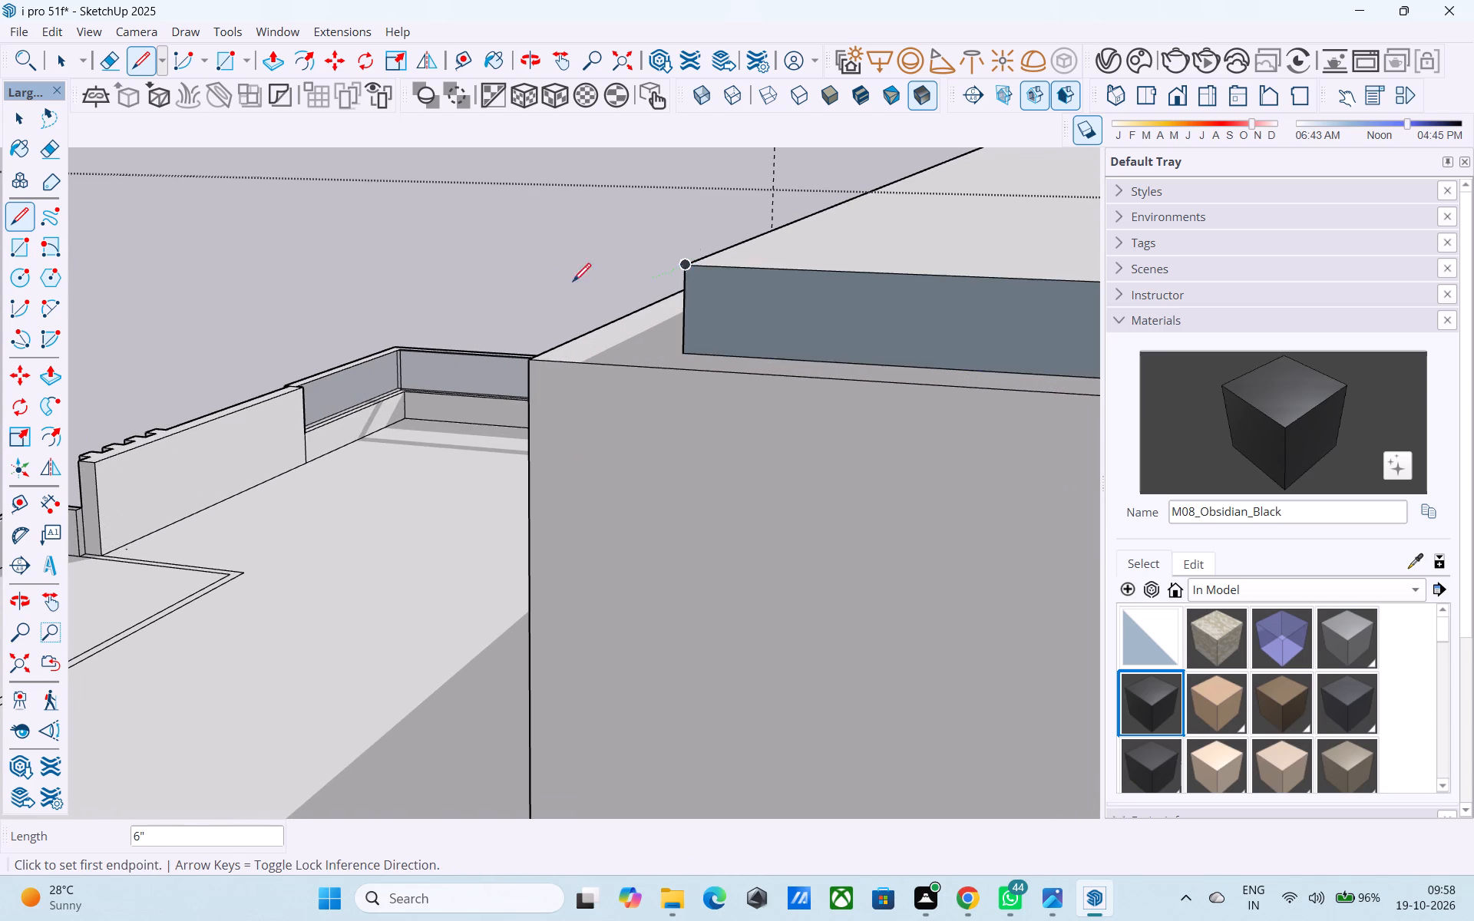
scroll(496, 309, down, 9)
middle_drag(323, 415, 487, 426)
scroll(818, 365, up, 11)
scroll(353, 391, down, 5)
key(space)
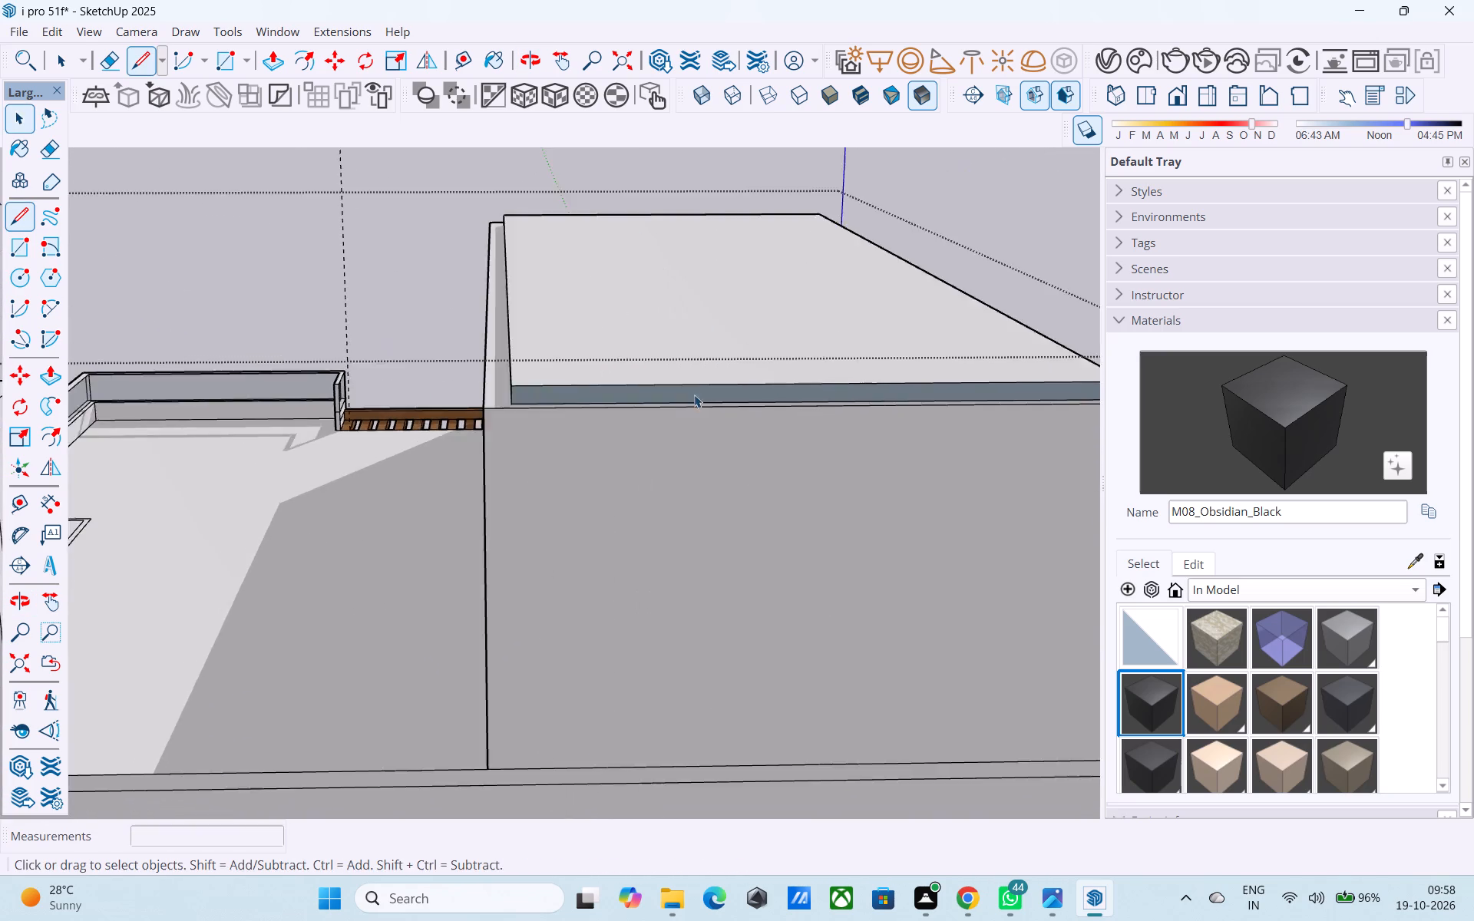
Reverse the roof slab's long terrace-side edge face and its rear edge face.
scroll(720, 394, up, 7)
middle_drag(392, 400, 656, 418)
scroll(453, 420, down, 4)
scroll(382, 437, up, 7)
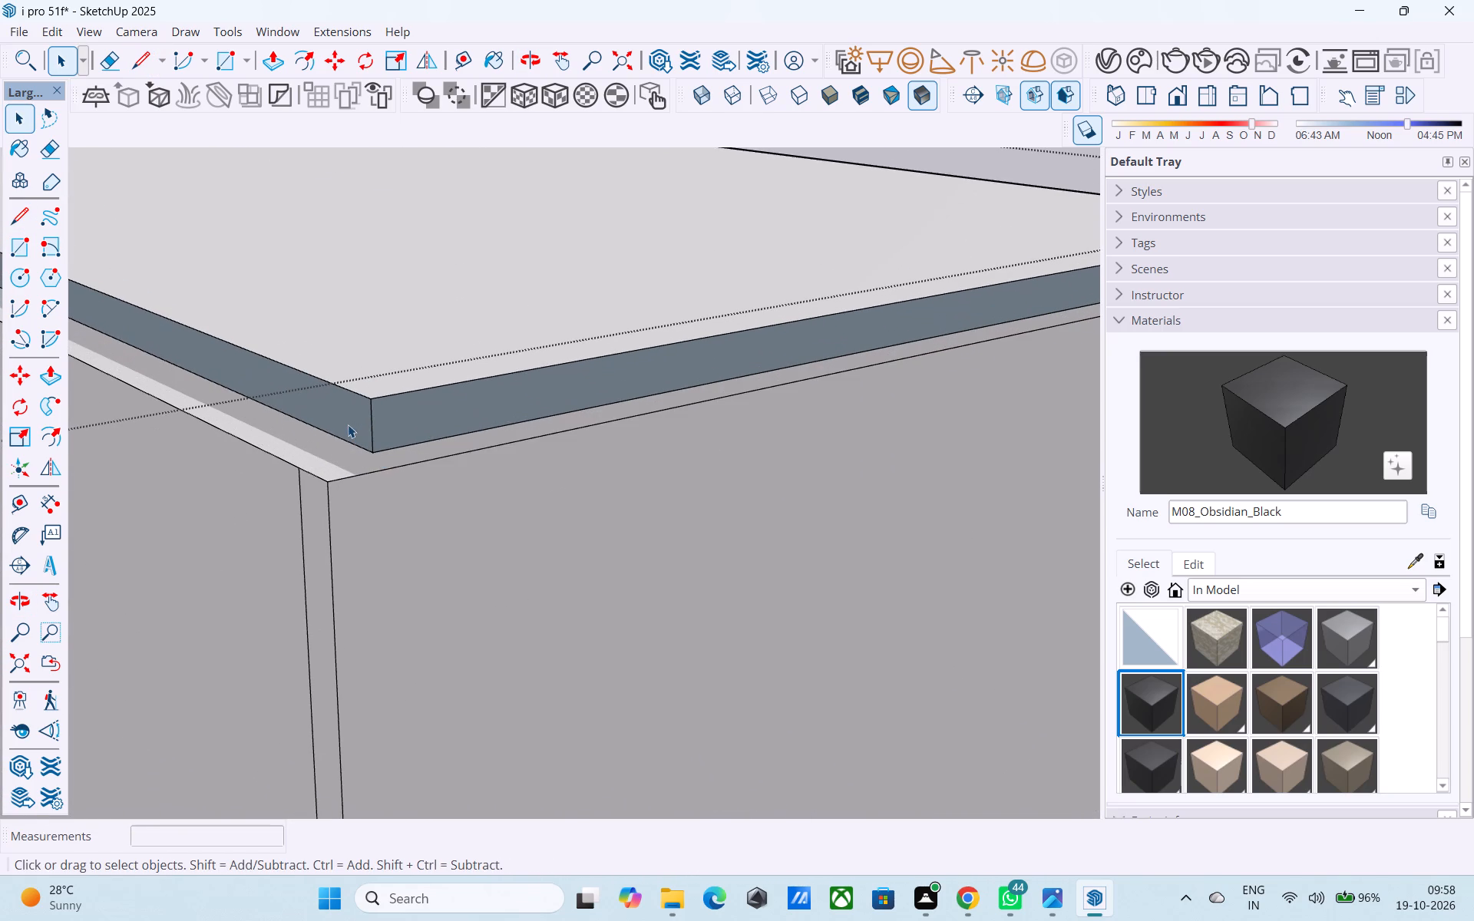
click(348, 424)
right_click(348, 424)
click(443, 672)
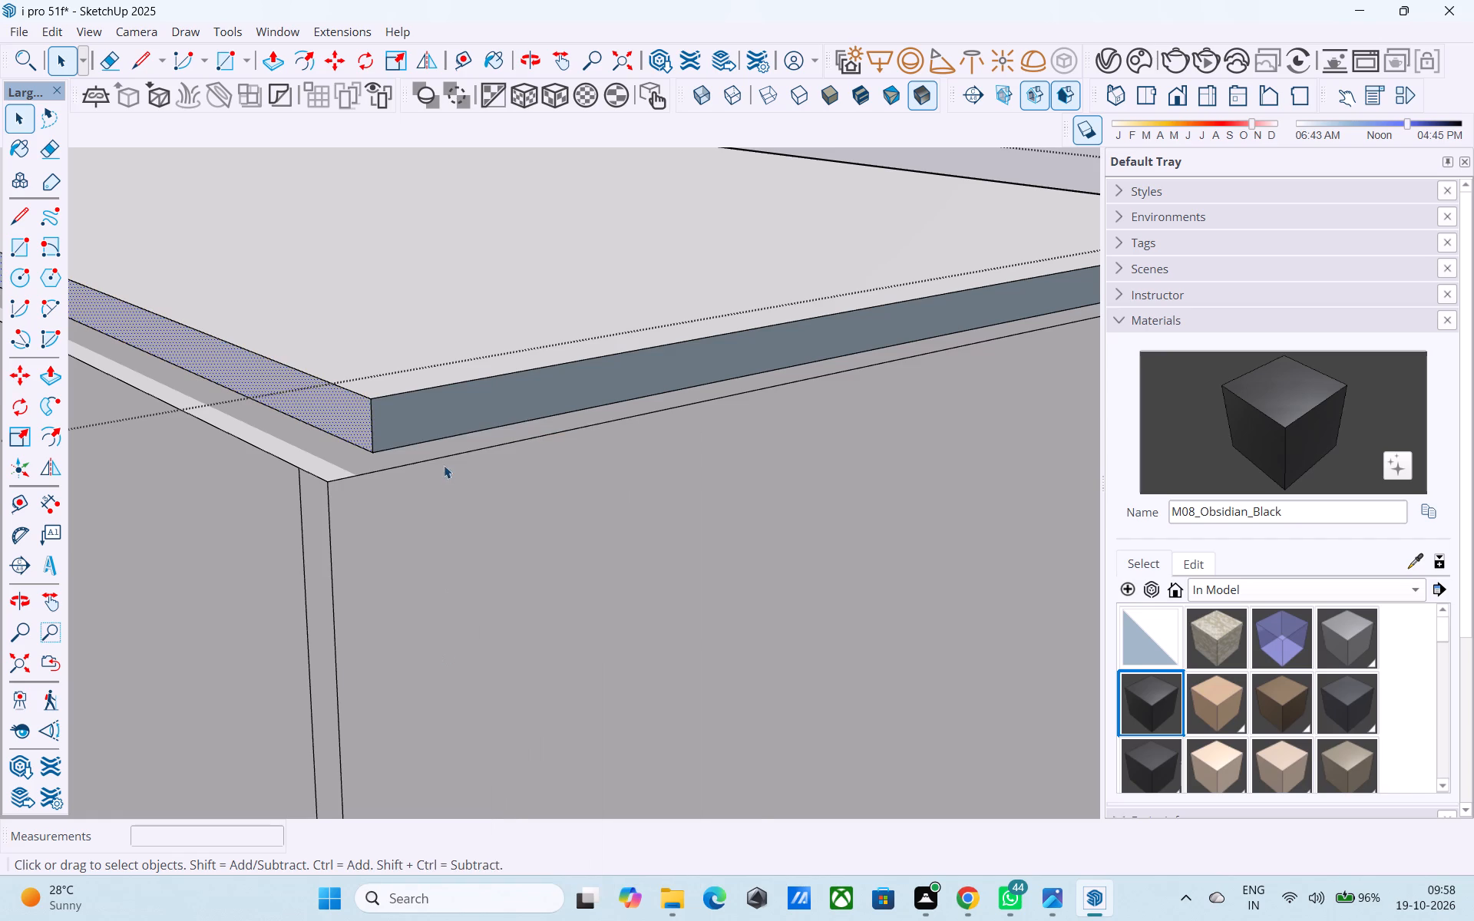
click(414, 420)
right_click(414, 420)
click(476, 680)
Reverse the roof slab's outer long edge face and its front edge face above the vertical louvers.
middle_drag(712, 520, 552, 527)
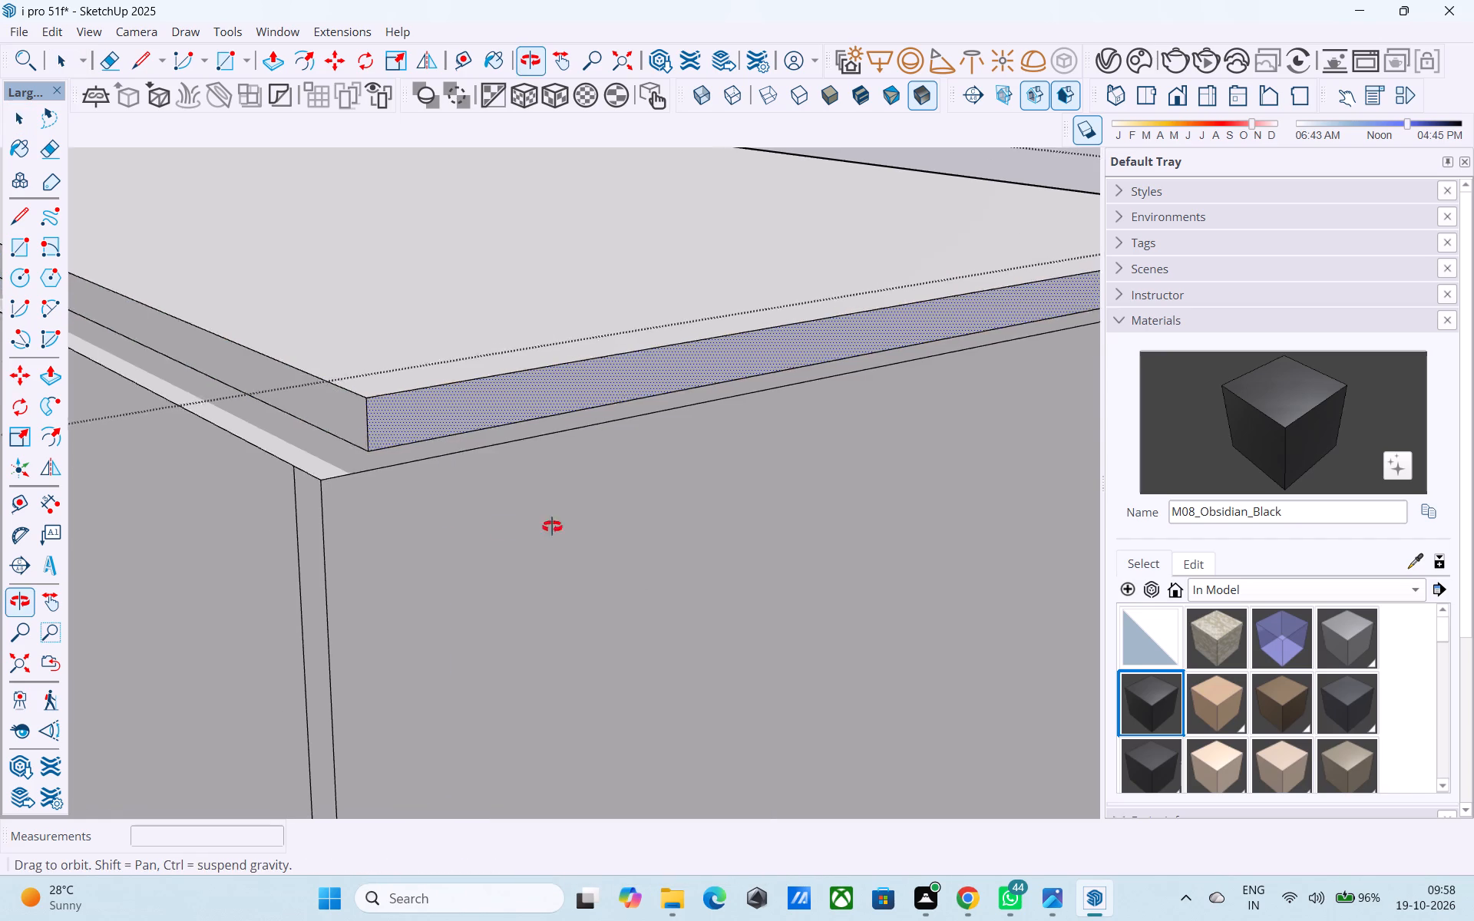
middle_drag(552, 527, 391, 553)
scroll(307, 524, down, 11)
middle_drag(675, 504, 244, 477)
scroll(297, 429, up, 4)
click(340, 326)
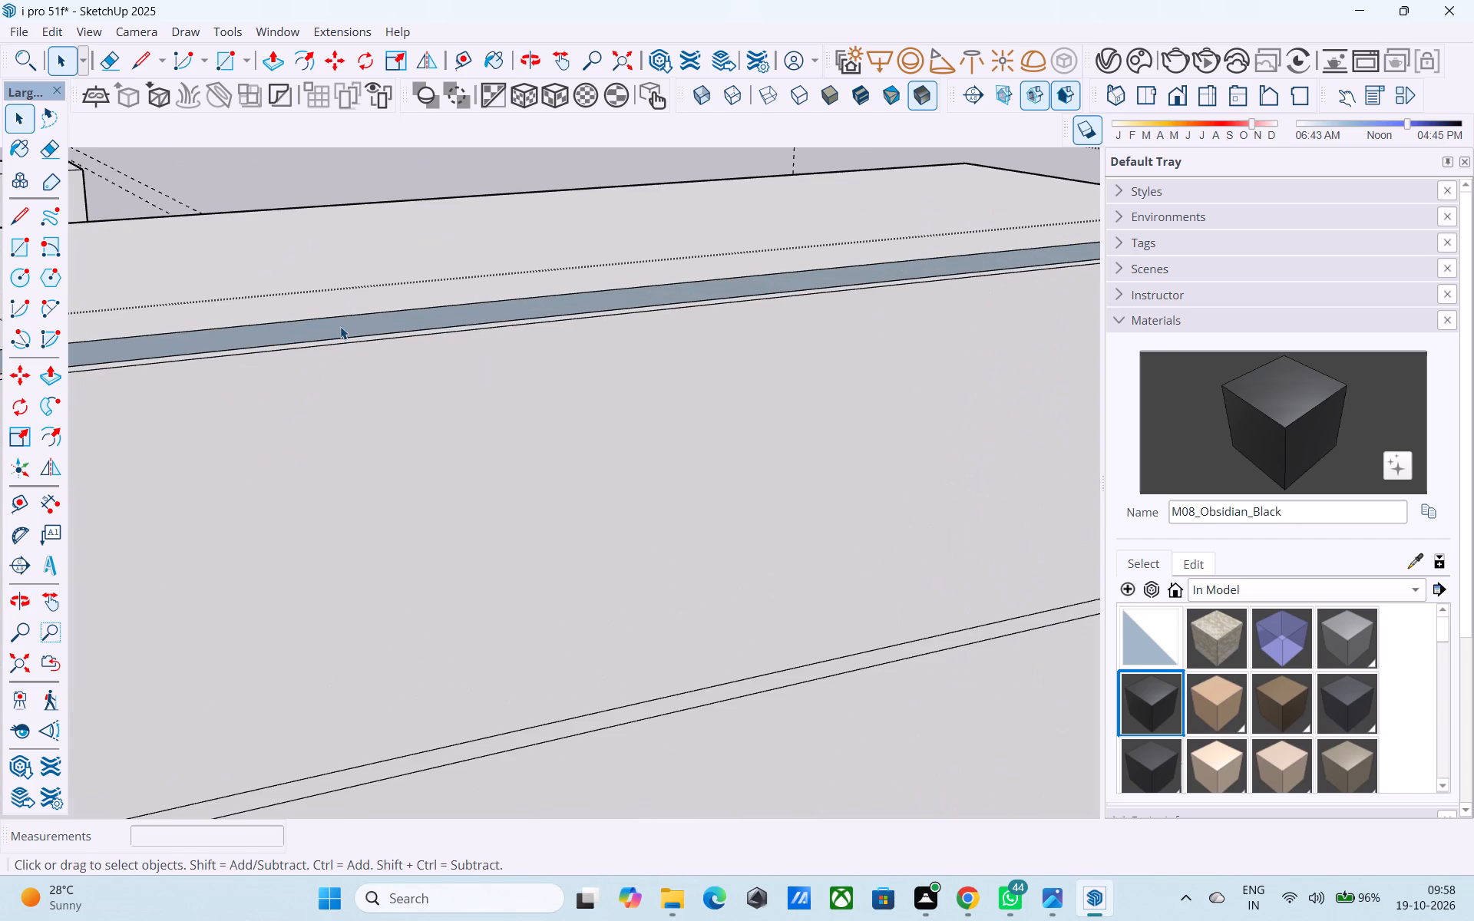
right_click(340, 326)
click(411, 590)
scroll(645, 489, down, 9)
middle_drag(734, 511, 178, 531)
scroll(379, 470, up, 14)
click(398, 408)
right_click(398, 408)
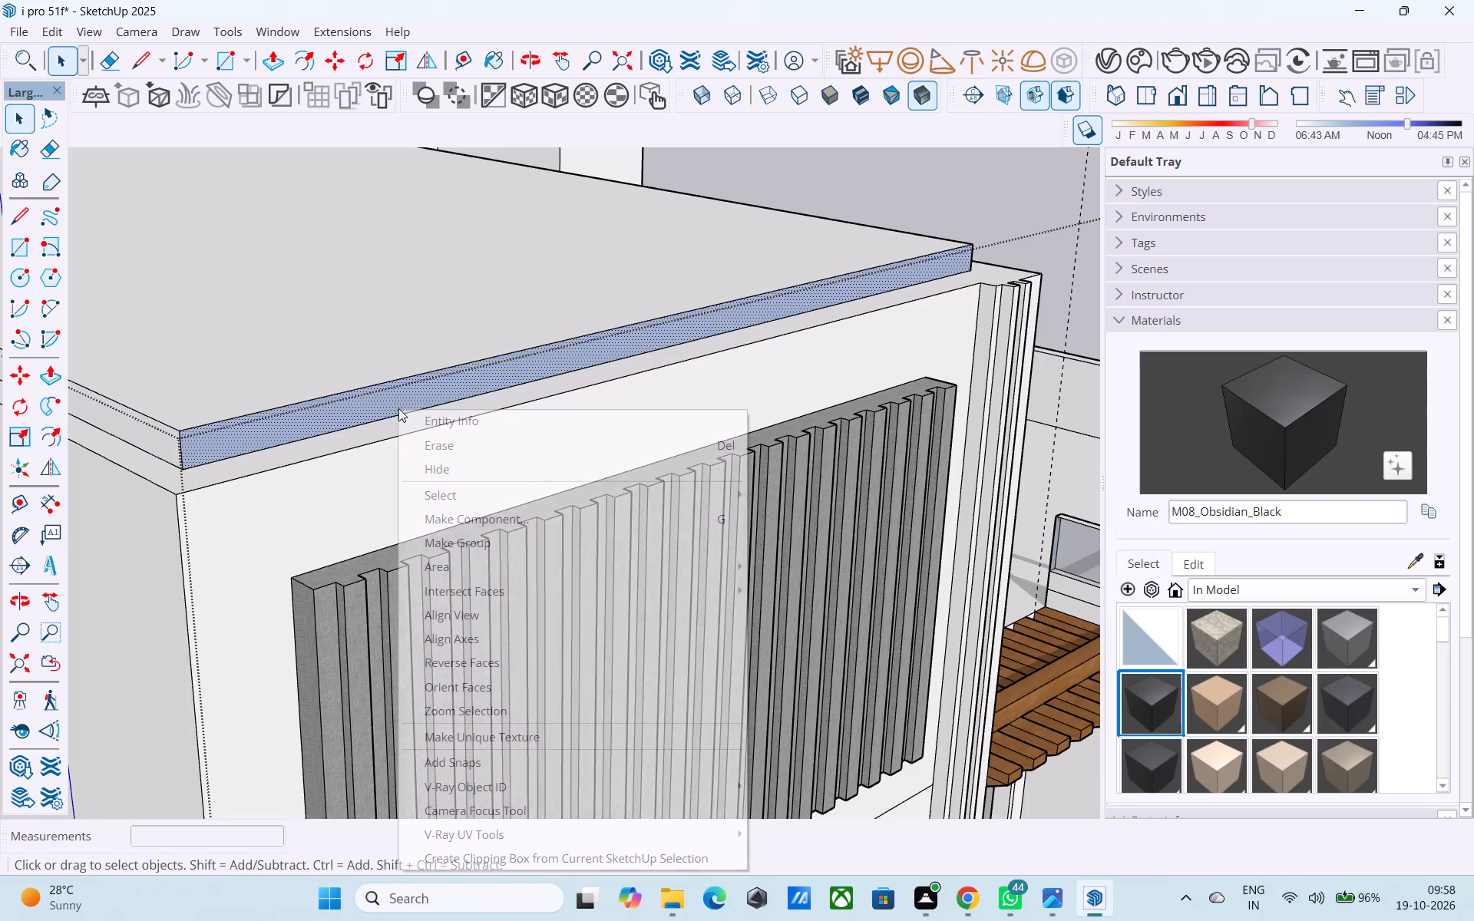
click(468, 659)
Push/pull the roof slab's front edge face outward about 8 11/16", out to the front wall's outer face.
scroll(511, 503, down, 4)
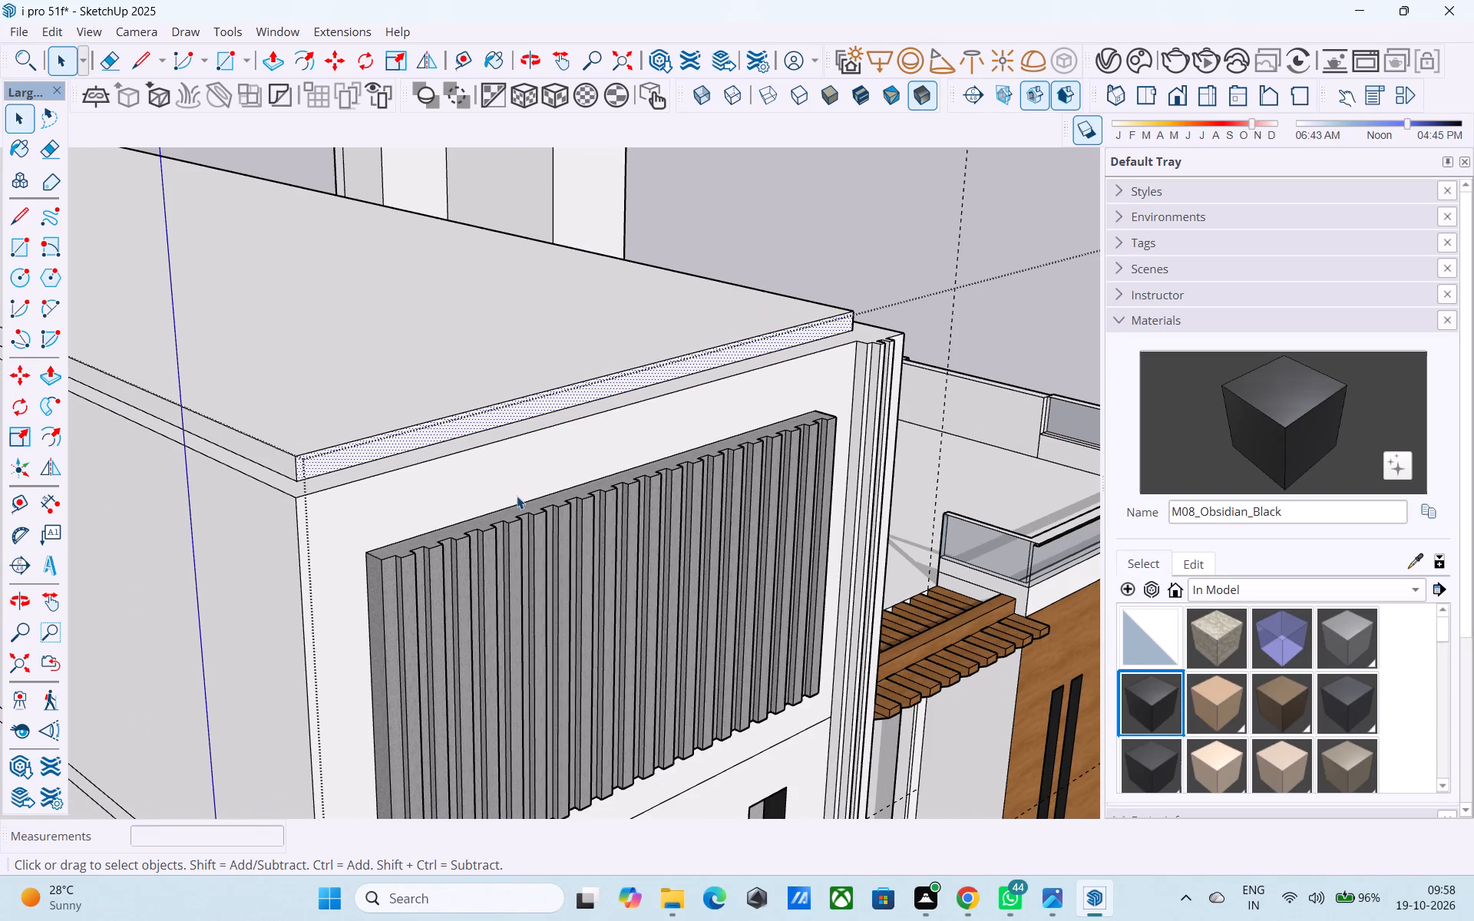
scroll(494, 446, down, 6)
middle_drag(550, 428, 561, 429)
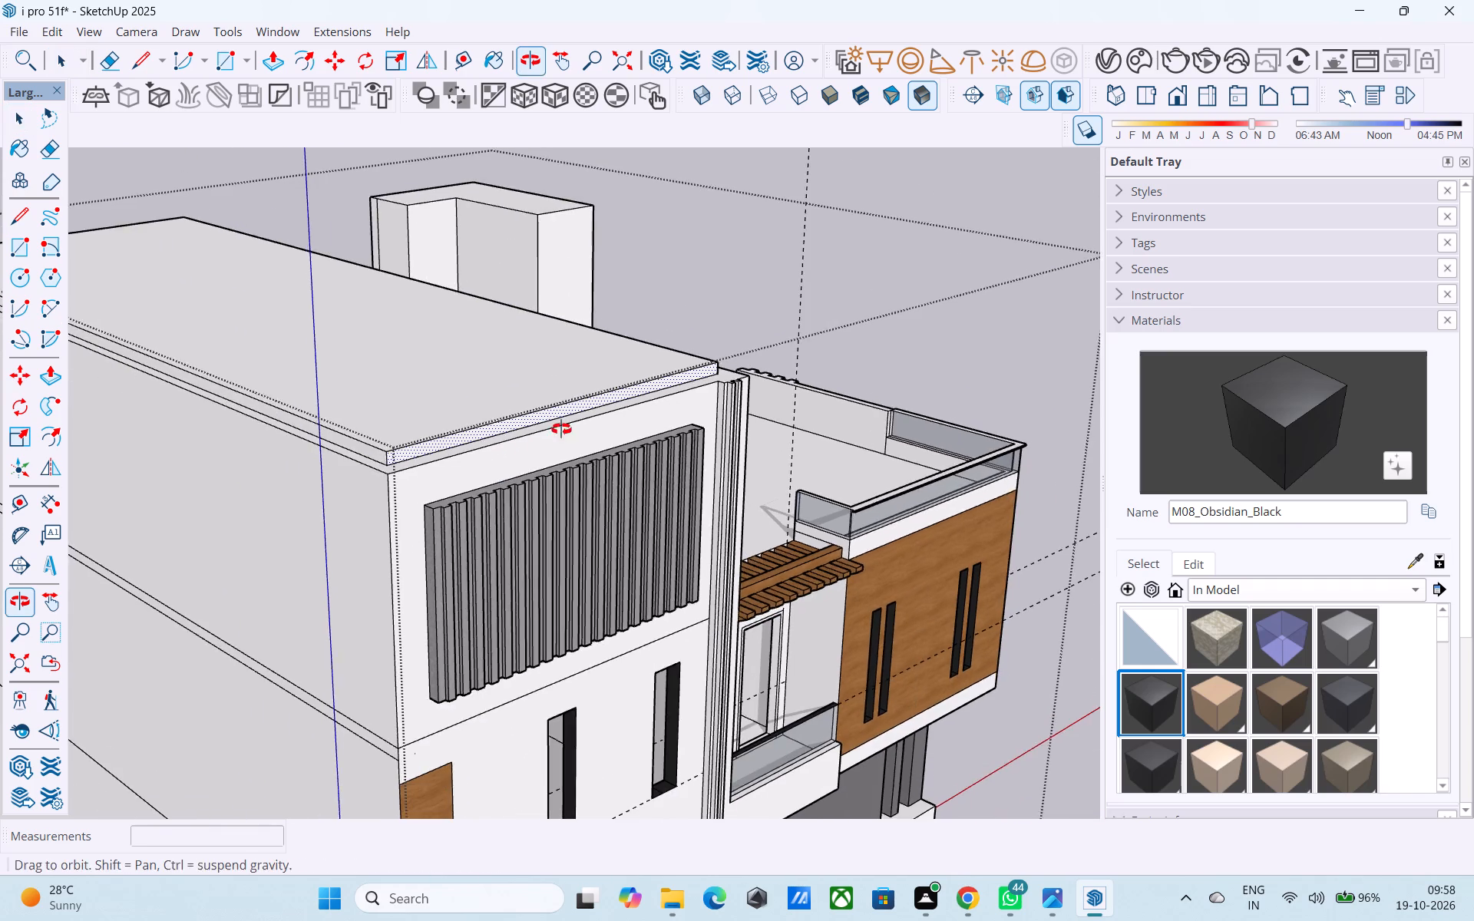
middle_drag(561, 429, 631, 401)
scroll(635, 375, down, 3)
middle_drag(635, 374, 611, 365)
scroll(609, 365, up, 3)
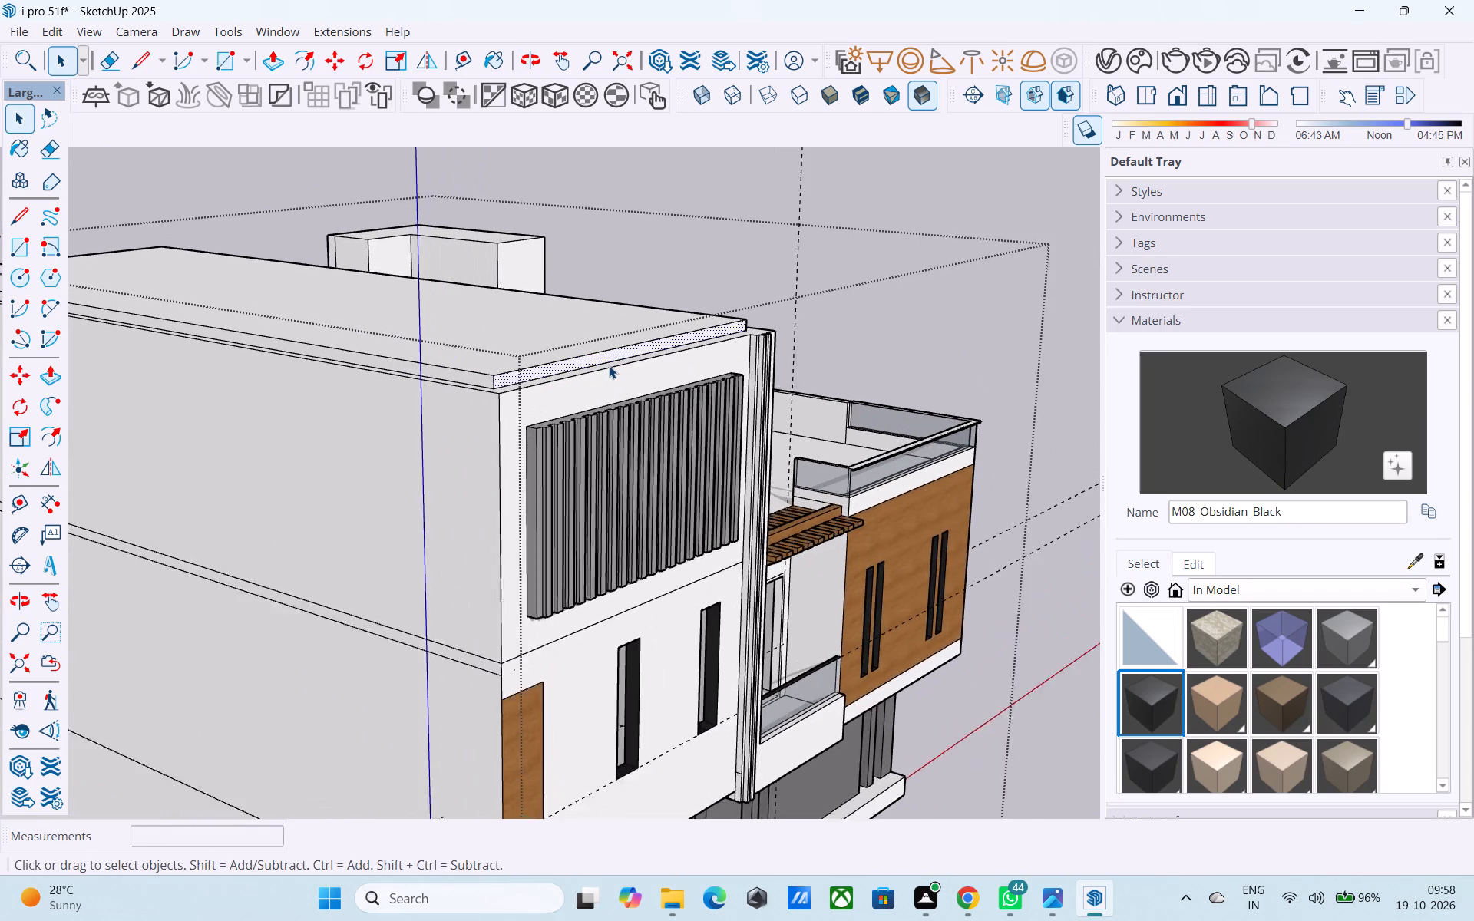
middle_drag(592, 358, 567, 348)
scroll(546, 358, up, 4)
key(p)
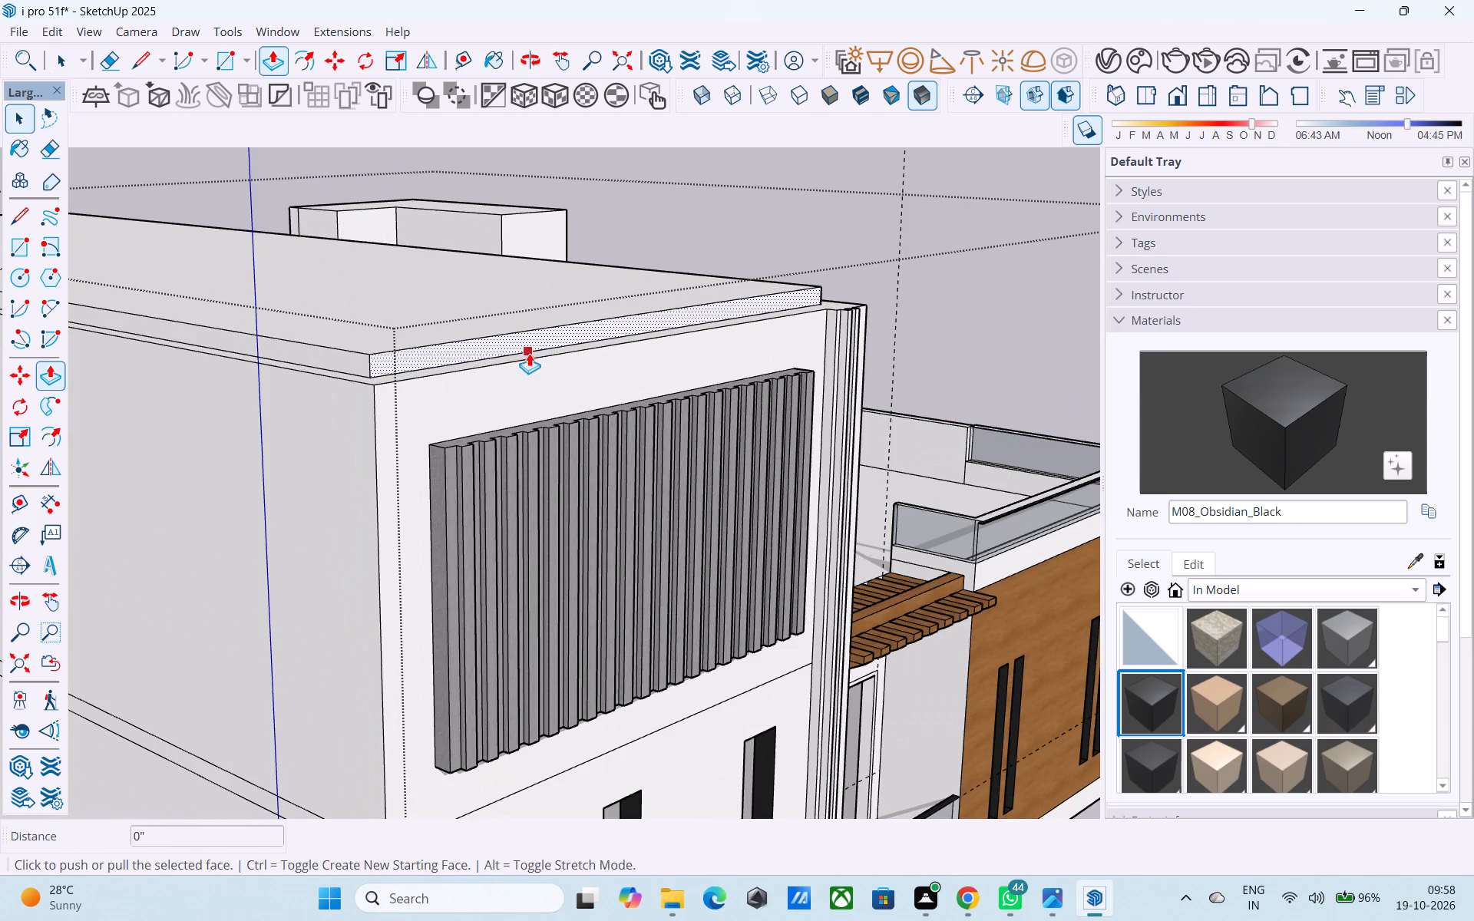
click(520, 342)
click(538, 385)
scroll(291, 361, up, 5)
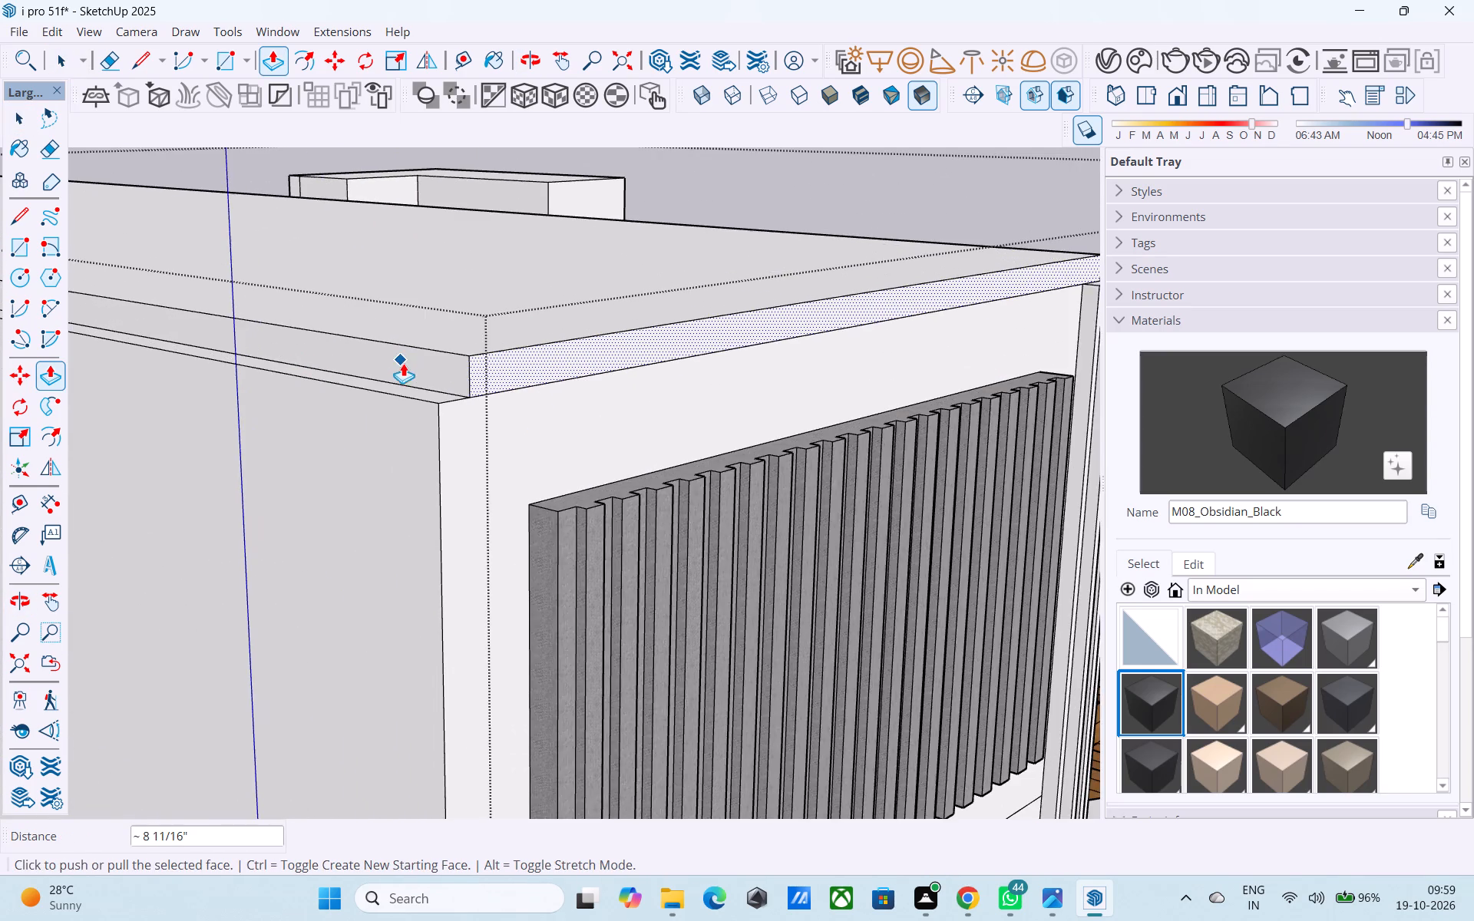
Push/pull the roof slab's outer long edge face outward 6", flush with the side wall.
scroll(405, 365, down, 4)
key(space)
click(410, 362)
key(p)
click(410, 362)
click(401, 415)
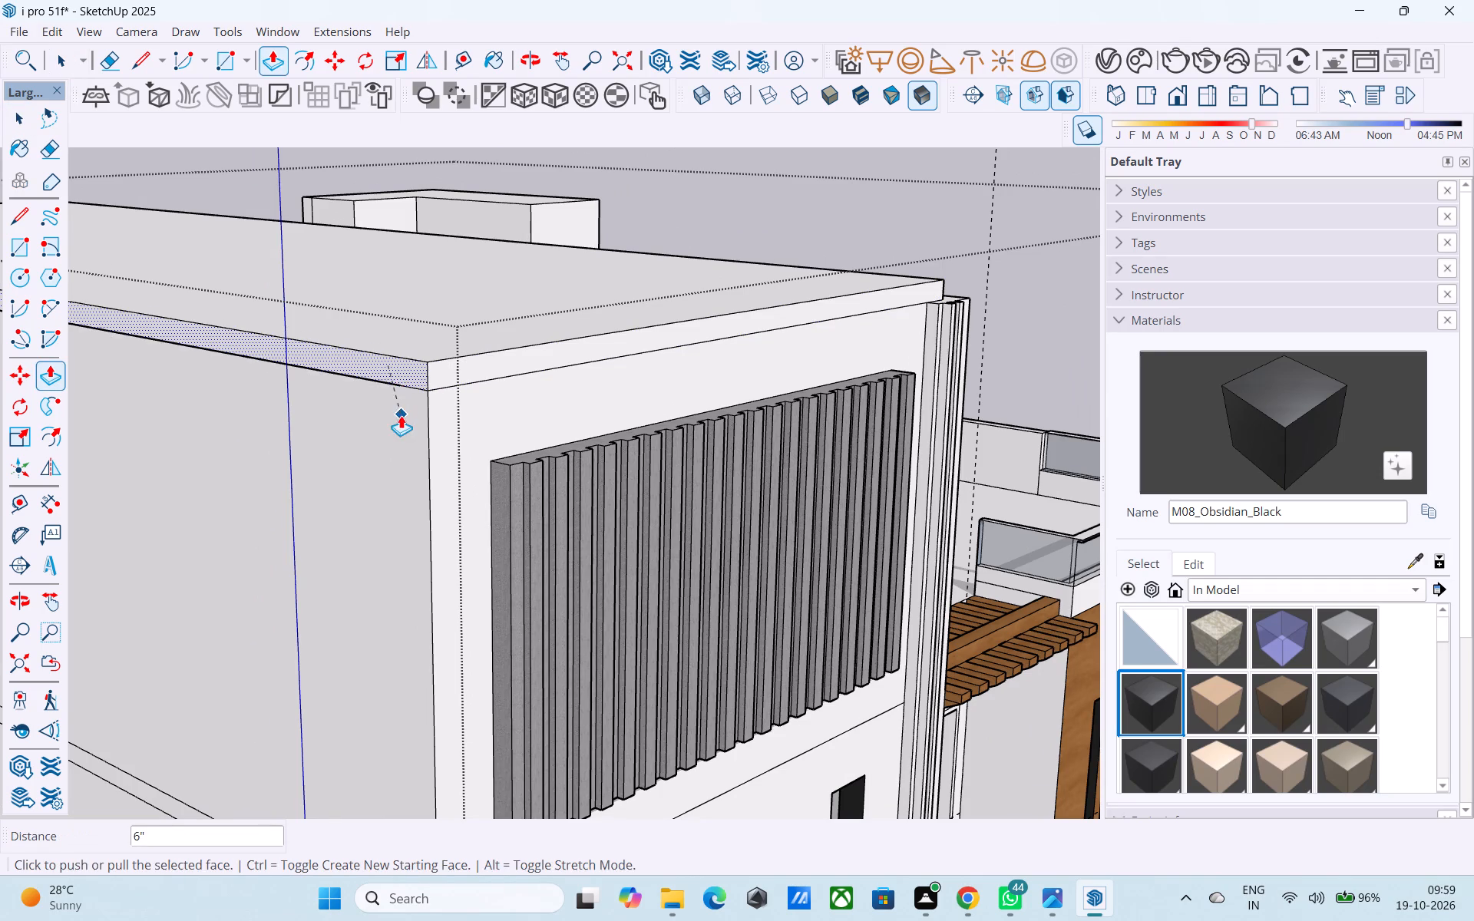
Push/pull the roof slab's rear edge face outward to align flush with the rear wall.
scroll(616, 391, down, 10)
middle_drag(566, 358, 1164, 321)
scroll(699, 330, up, 3)
middle_drag(493, 270, 512, 322)
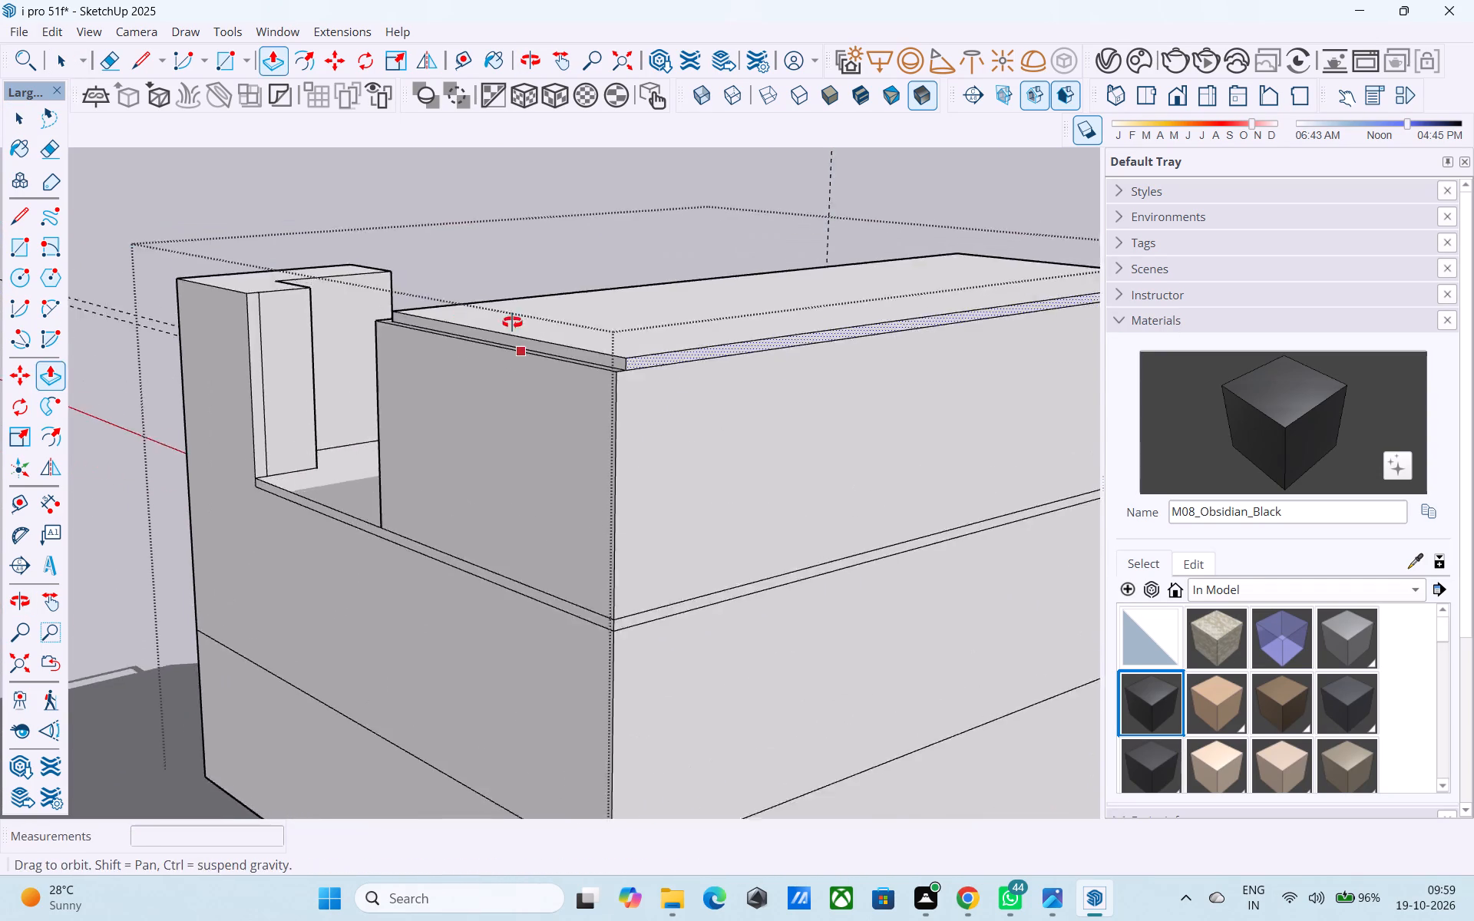
middle_drag(512, 322, 517, 327)
scroll(566, 328, up, 8)
key(space)
scroll(583, 408, up, 3)
click(577, 438)
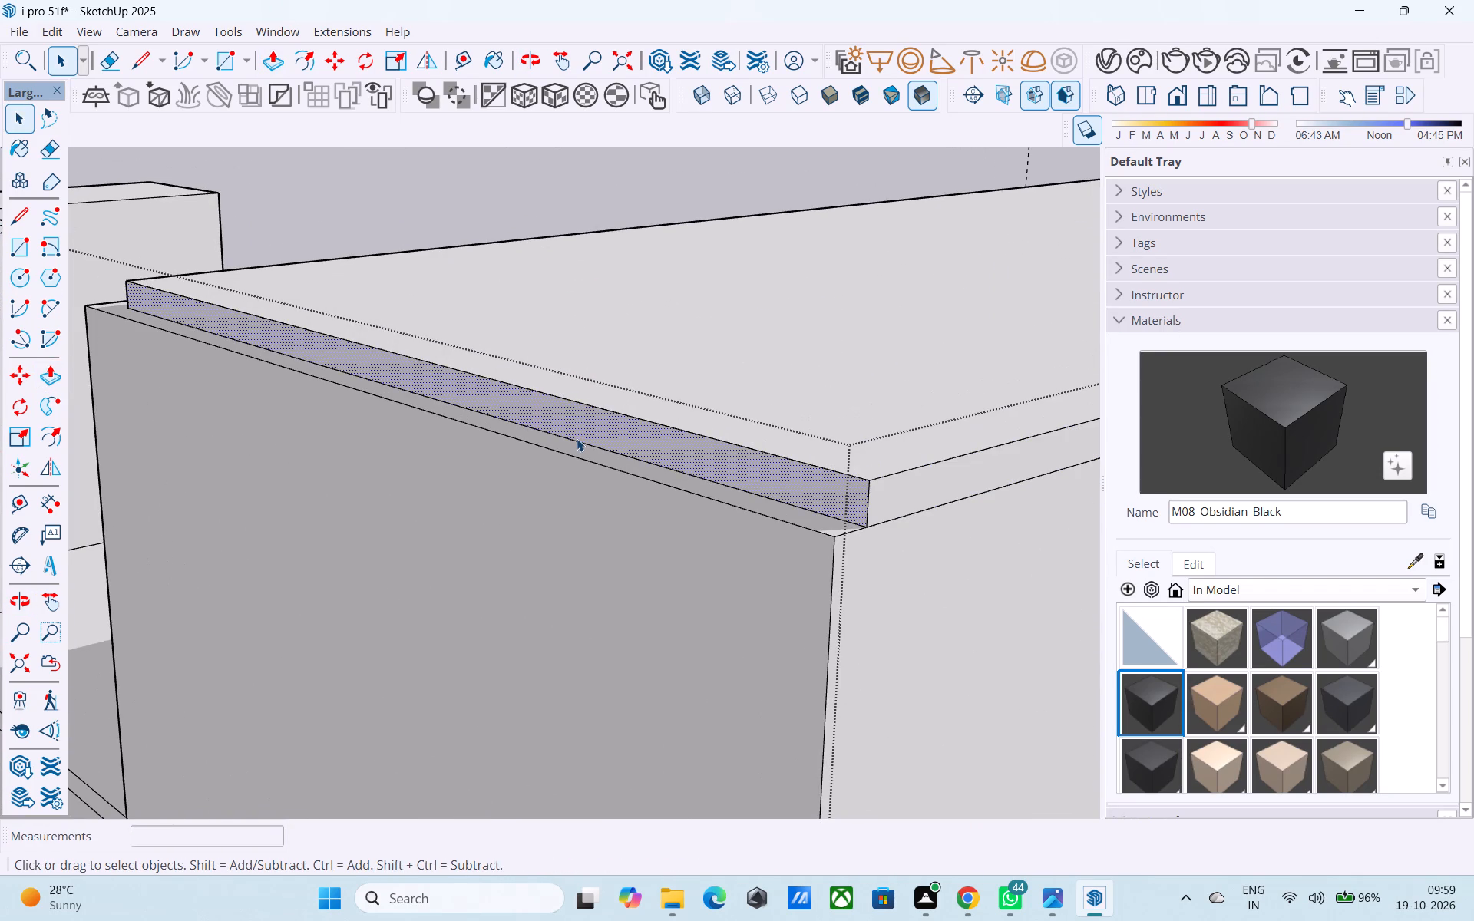
key(p)
click(577, 438)
click(563, 506)
Push/pull the roof slab's long terrace-side edge face outward 9", flush with the wall below.
scroll(570, 495, down, 9)
middle_drag(509, 546, 839, 527)
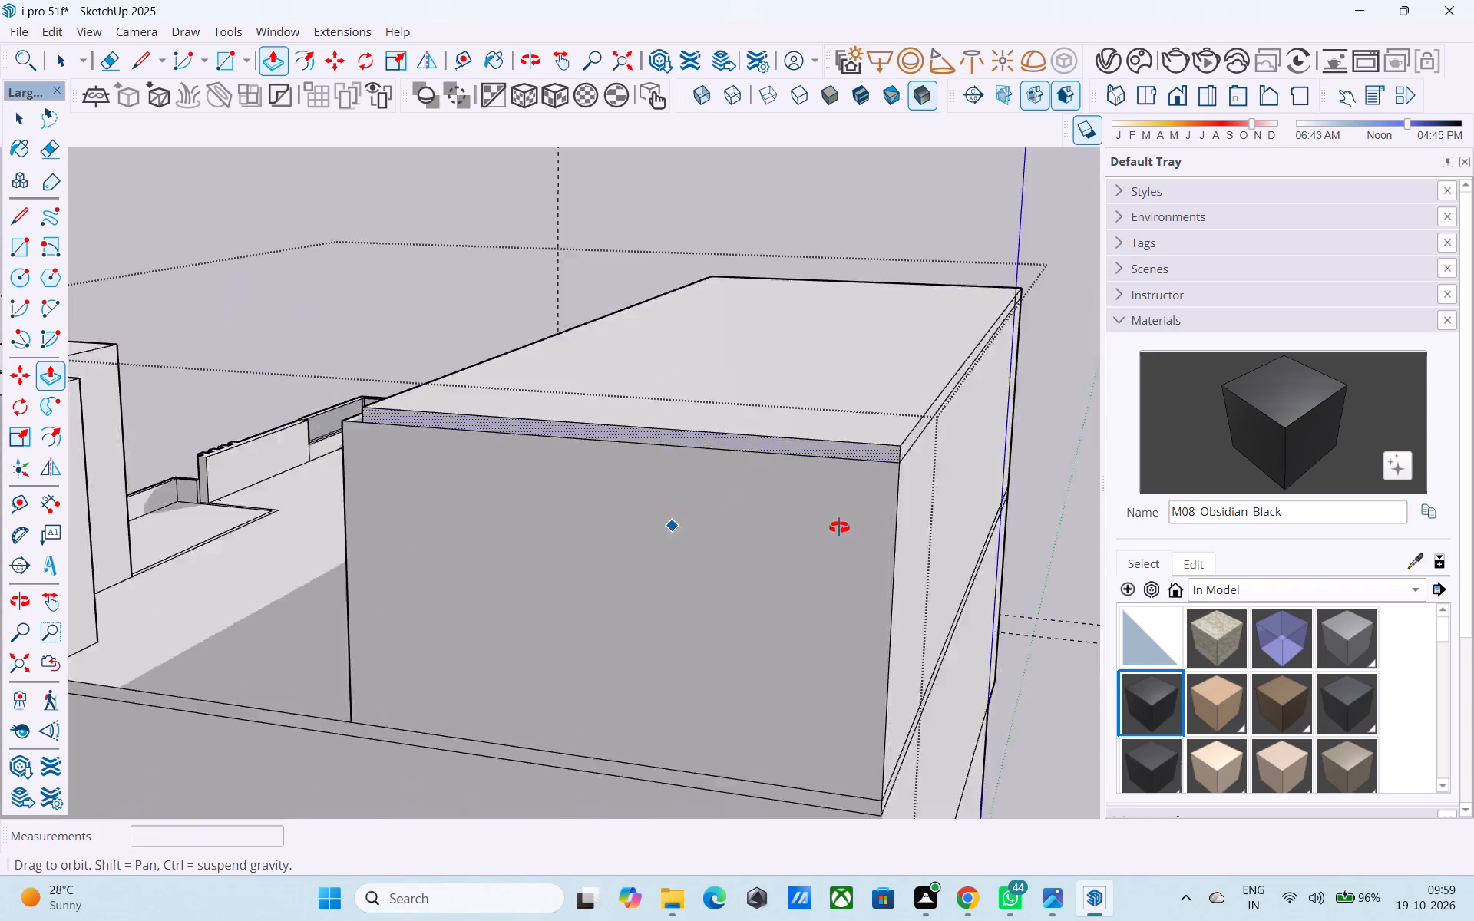
middle_drag(839, 527, 1162, 546)
scroll(442, 516, up, 7)
key(space)
click(597, 374)
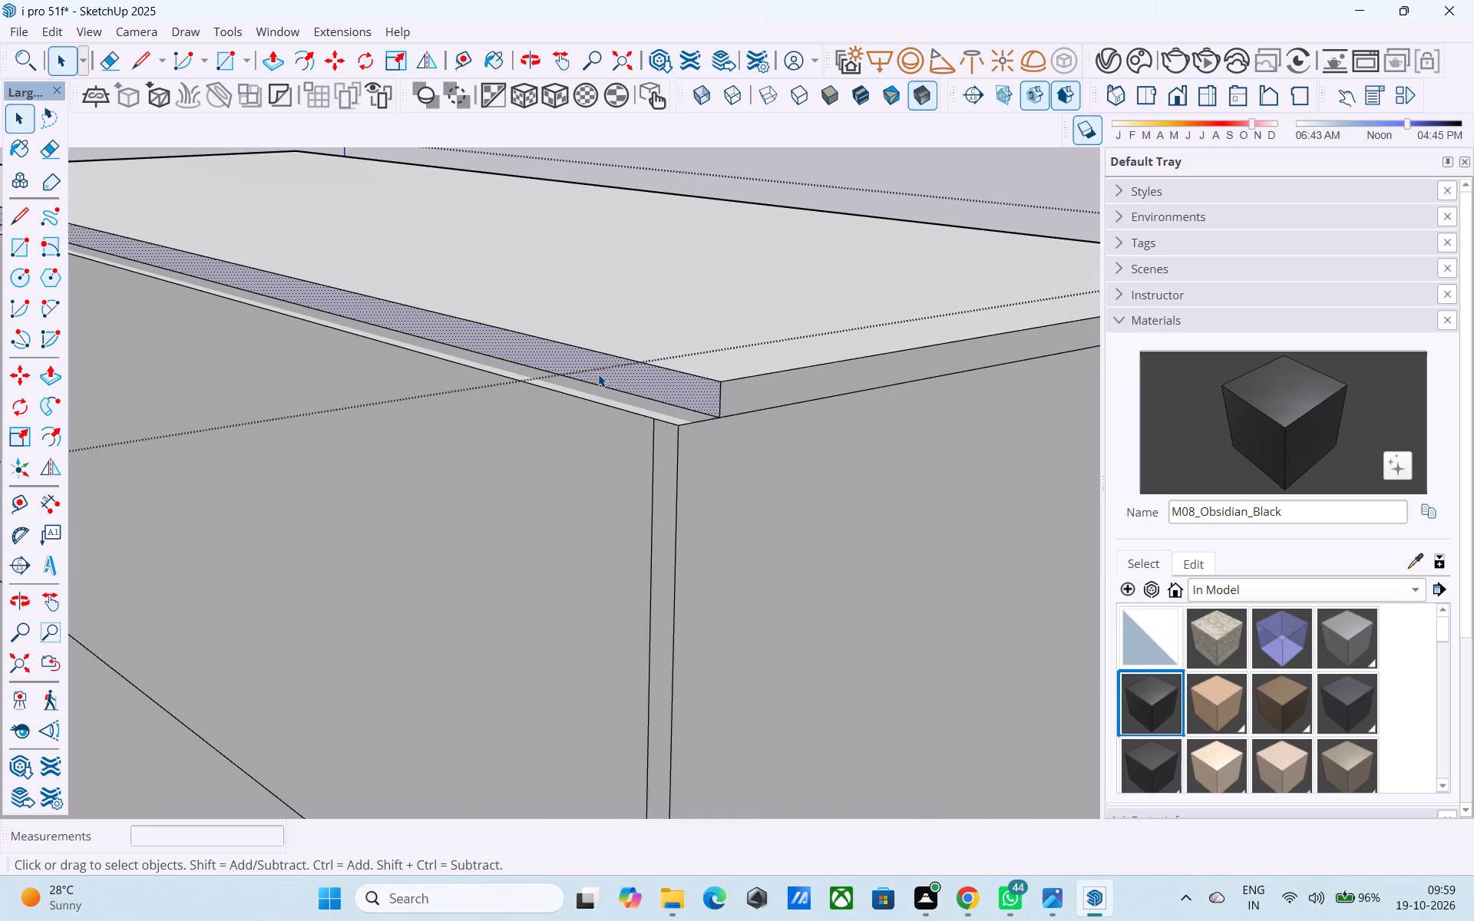
key(p)
click(598, 374)
click(587, 443)
scroll(586, 444, down, 15)
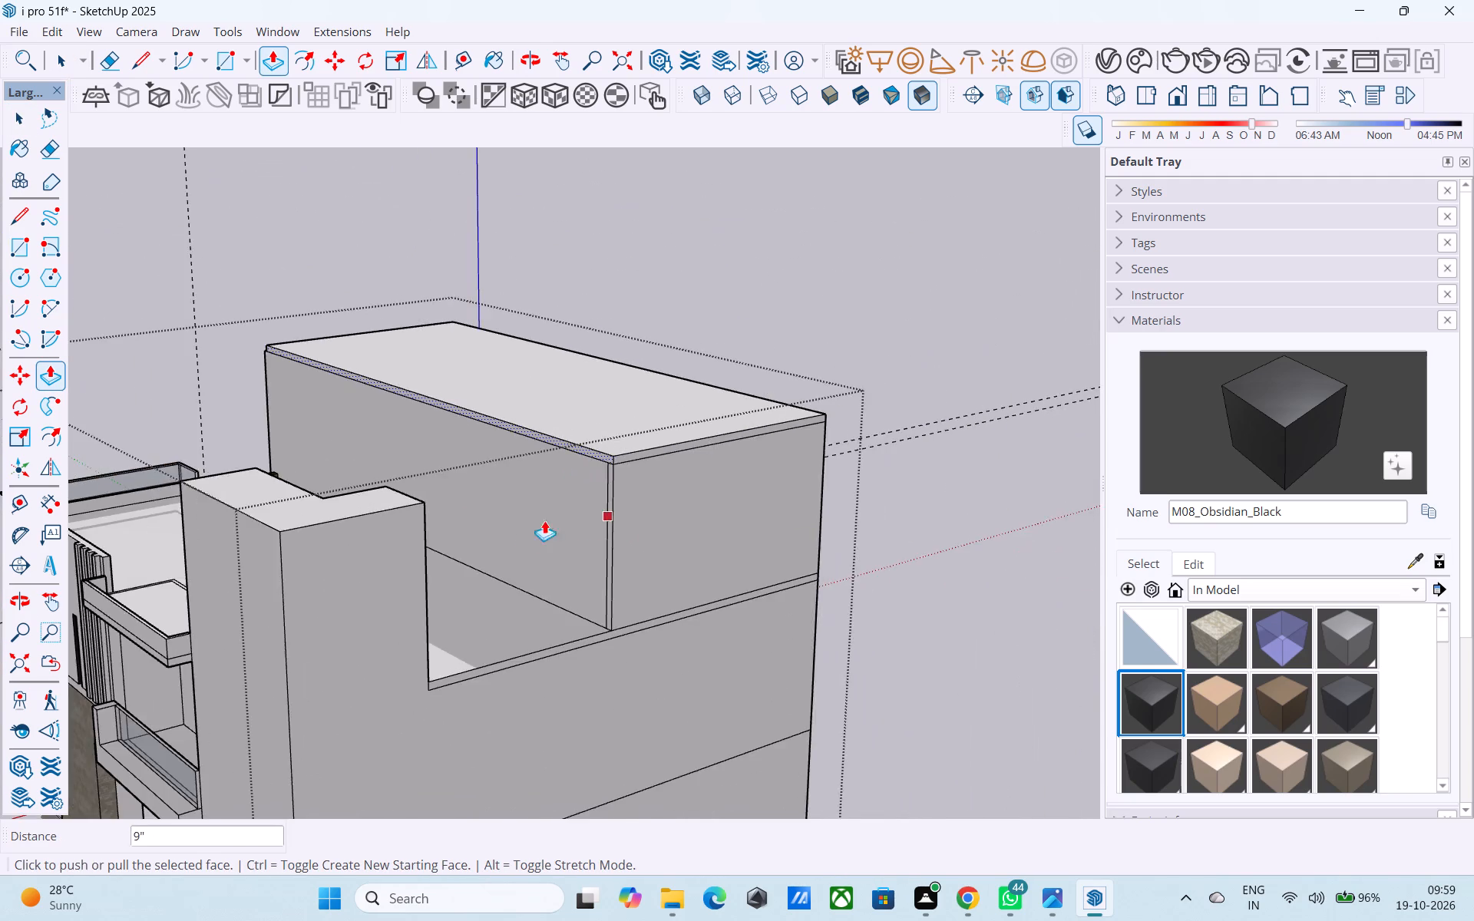
middle_drag(526, 525, 881, 583)
scroll(478, 452, up, 12)
middle_drag(521, 447, 628, 466)
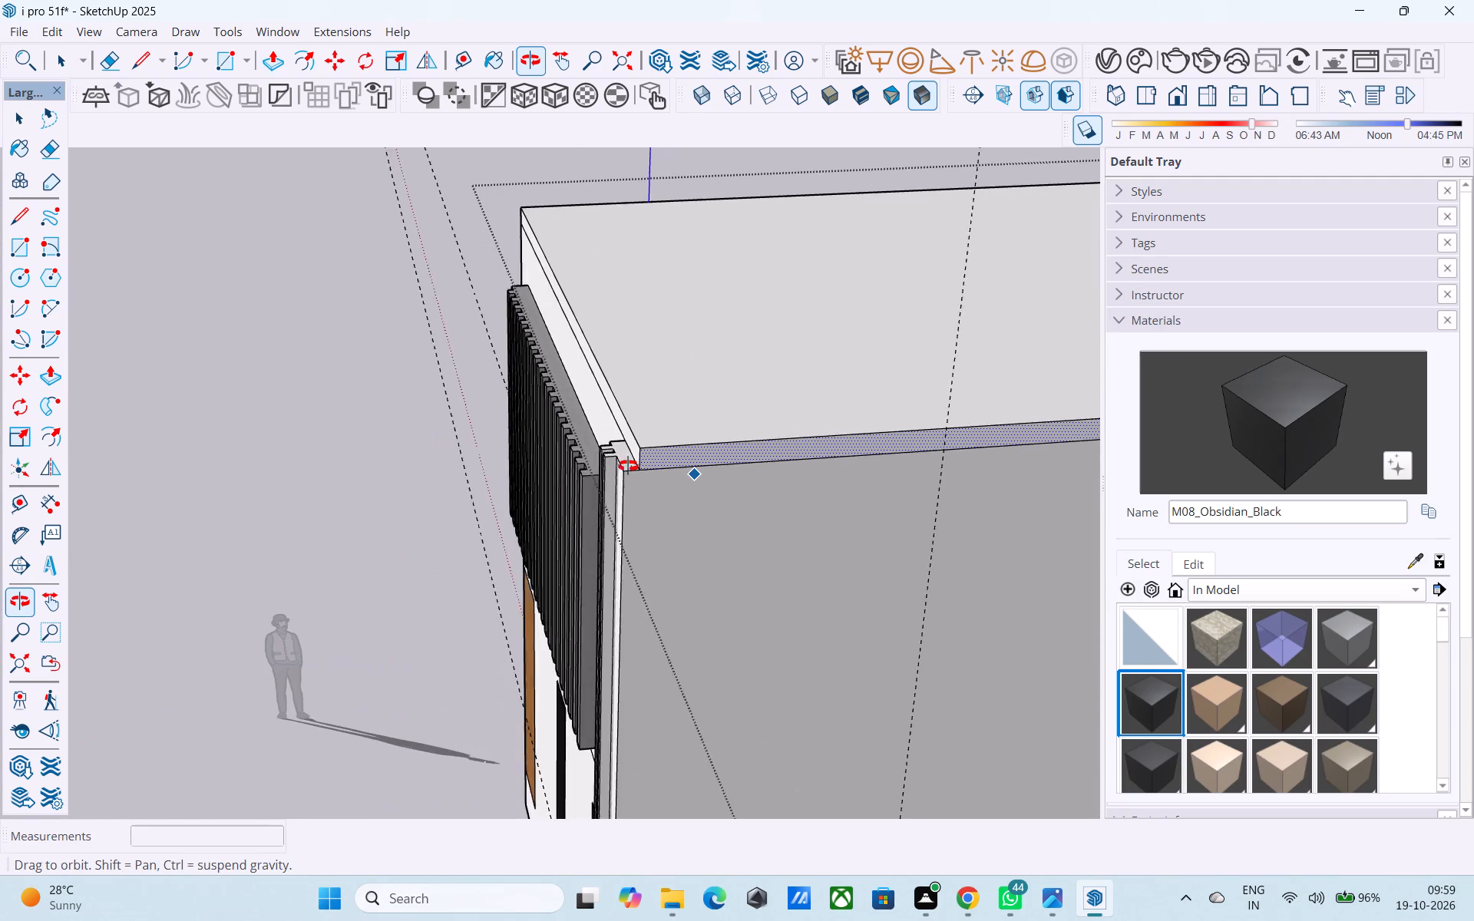
middle_drag(628, 466, 686, 508)
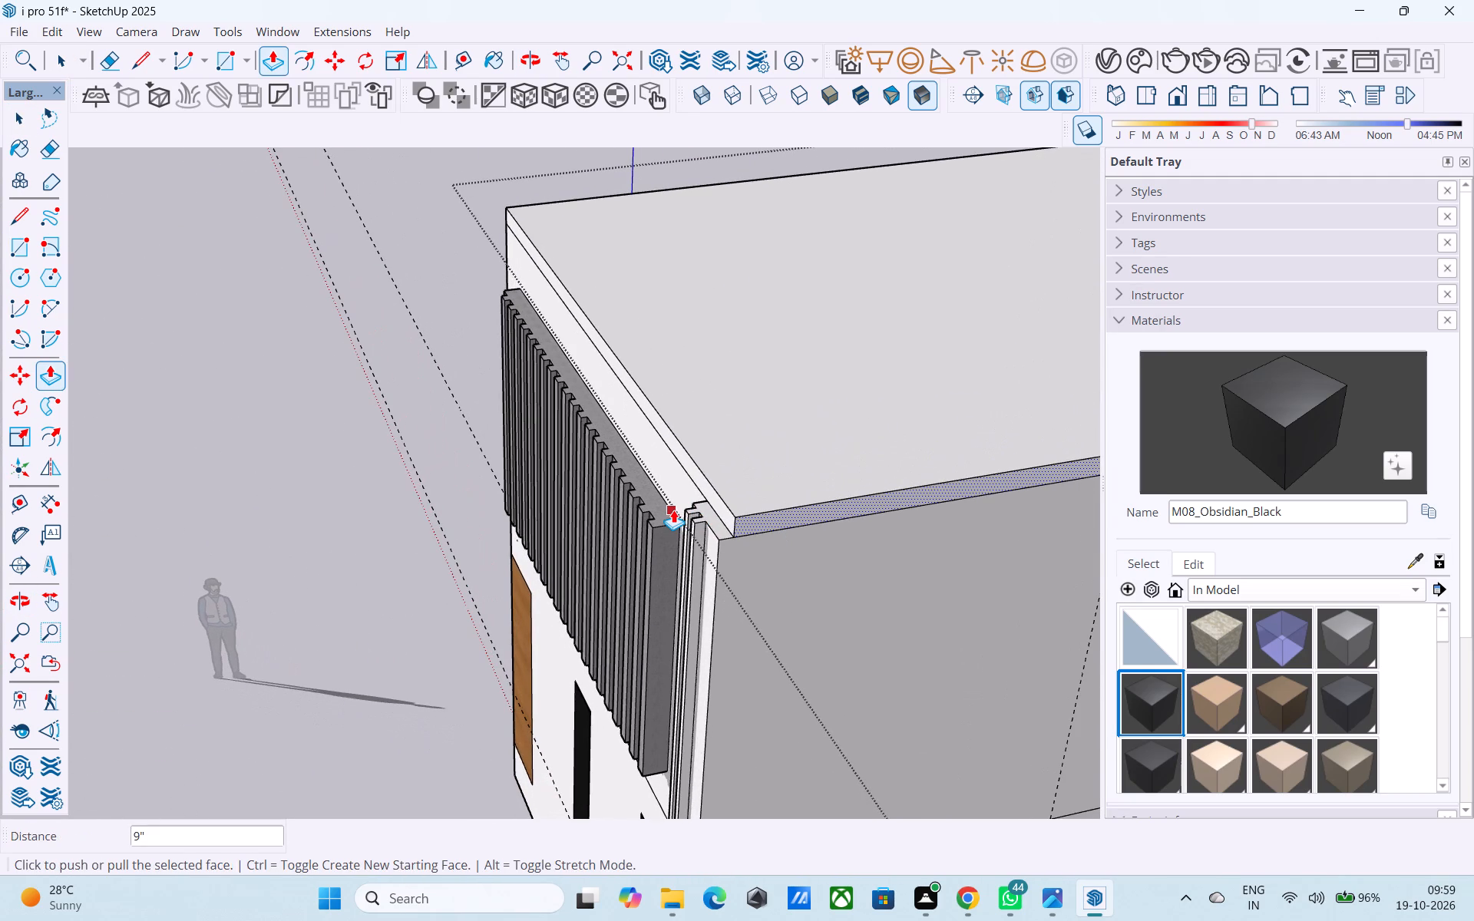
Push/pull the roof slab's front edge face outward 4", then a further 3", over the front wall behind the vertical slats.
middle_drag(670, 524, 653, 494)
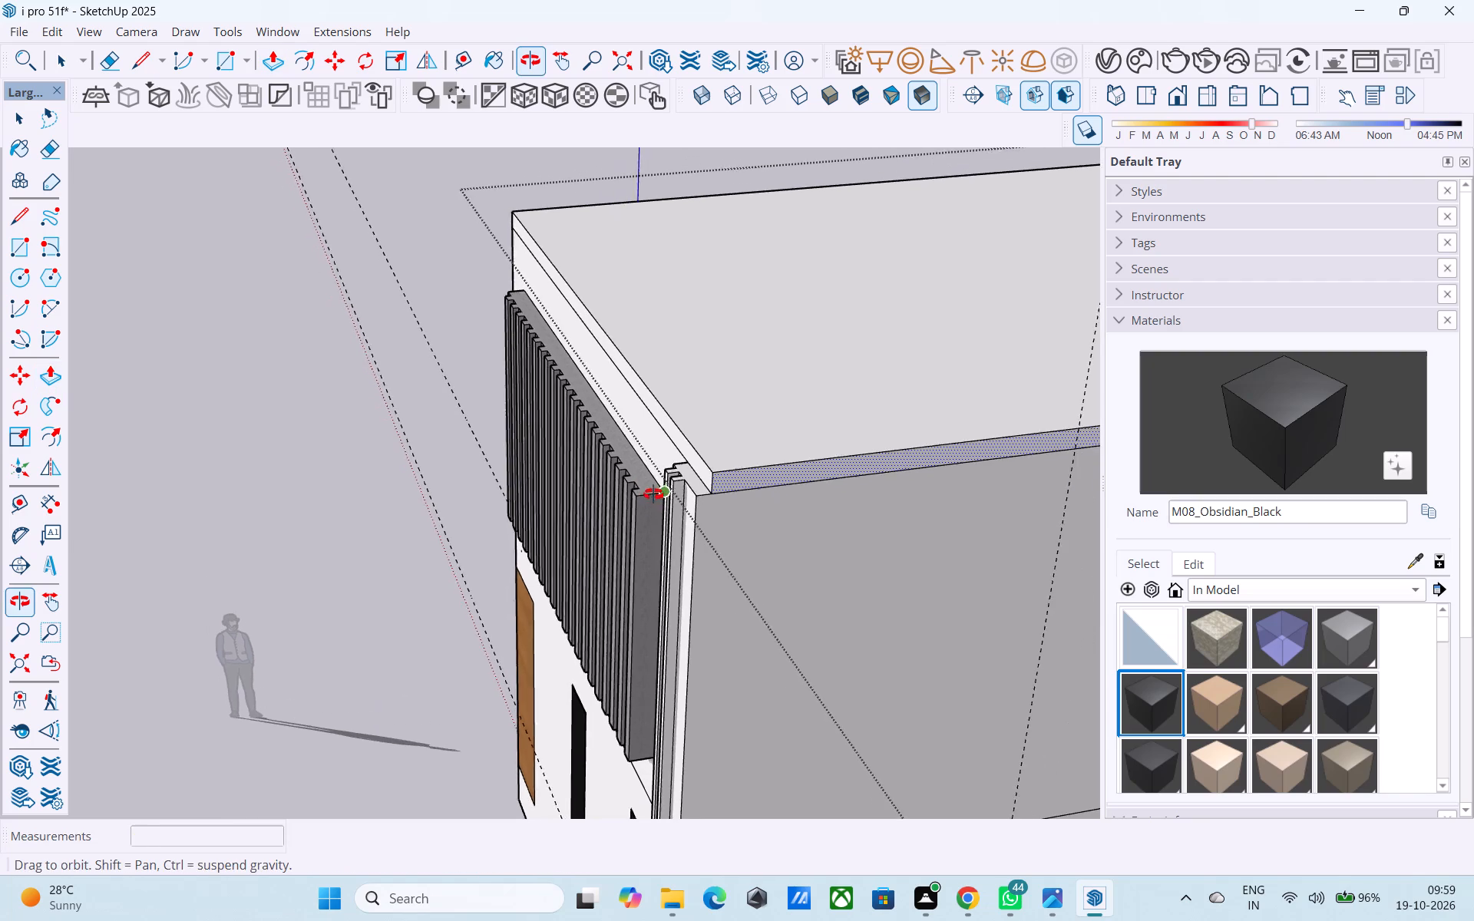
middle_drag(653, 494, 649, 490)
scroll(626, 419, up, 5)
key(space)
click(677, 400)
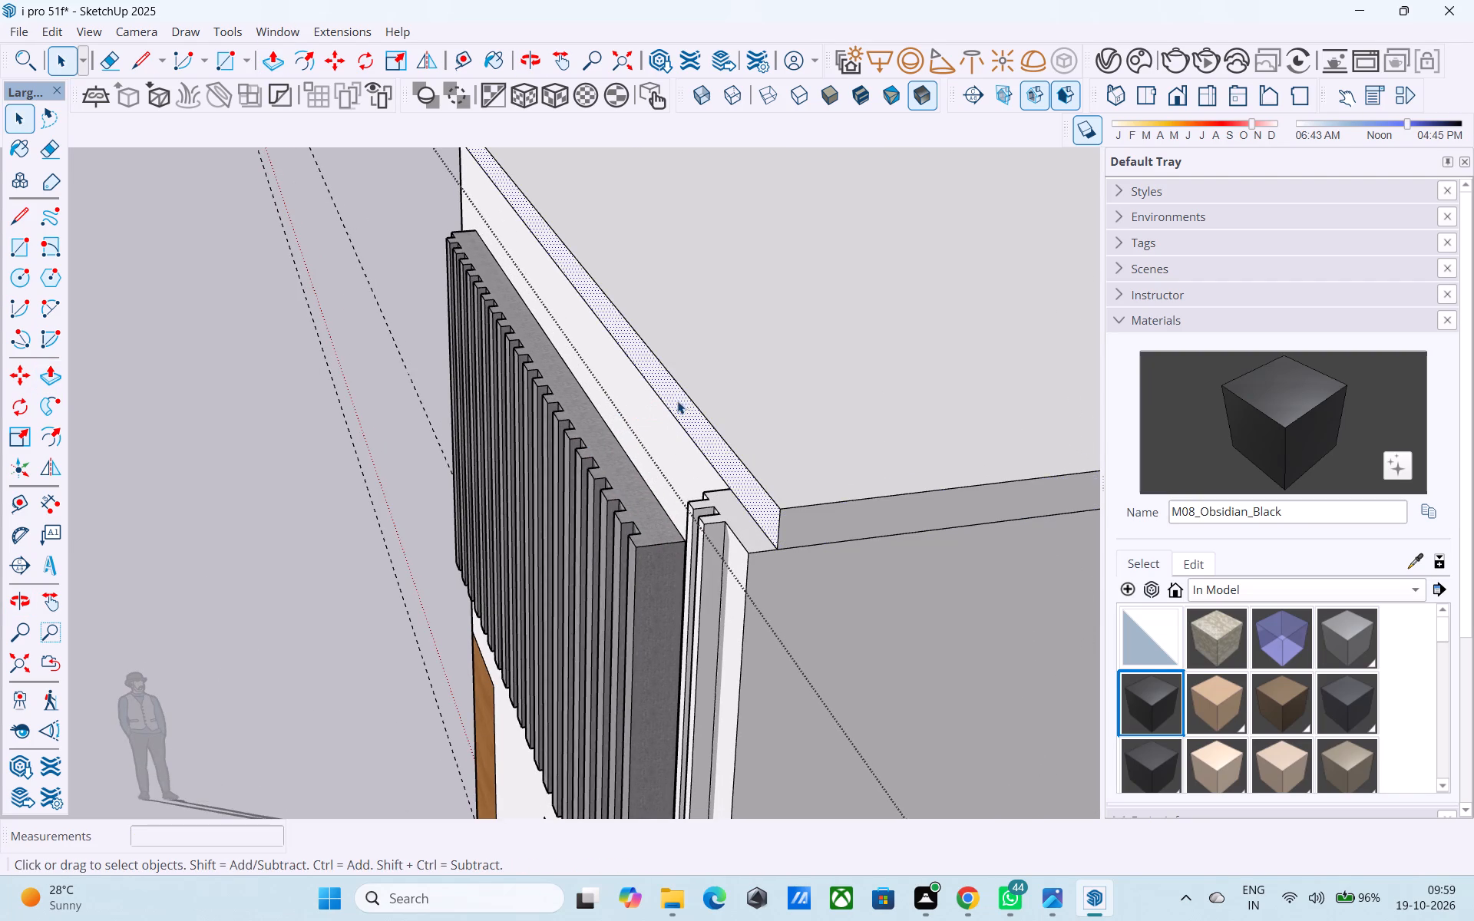
key(p)
click(676, 399)
click(537, 452)
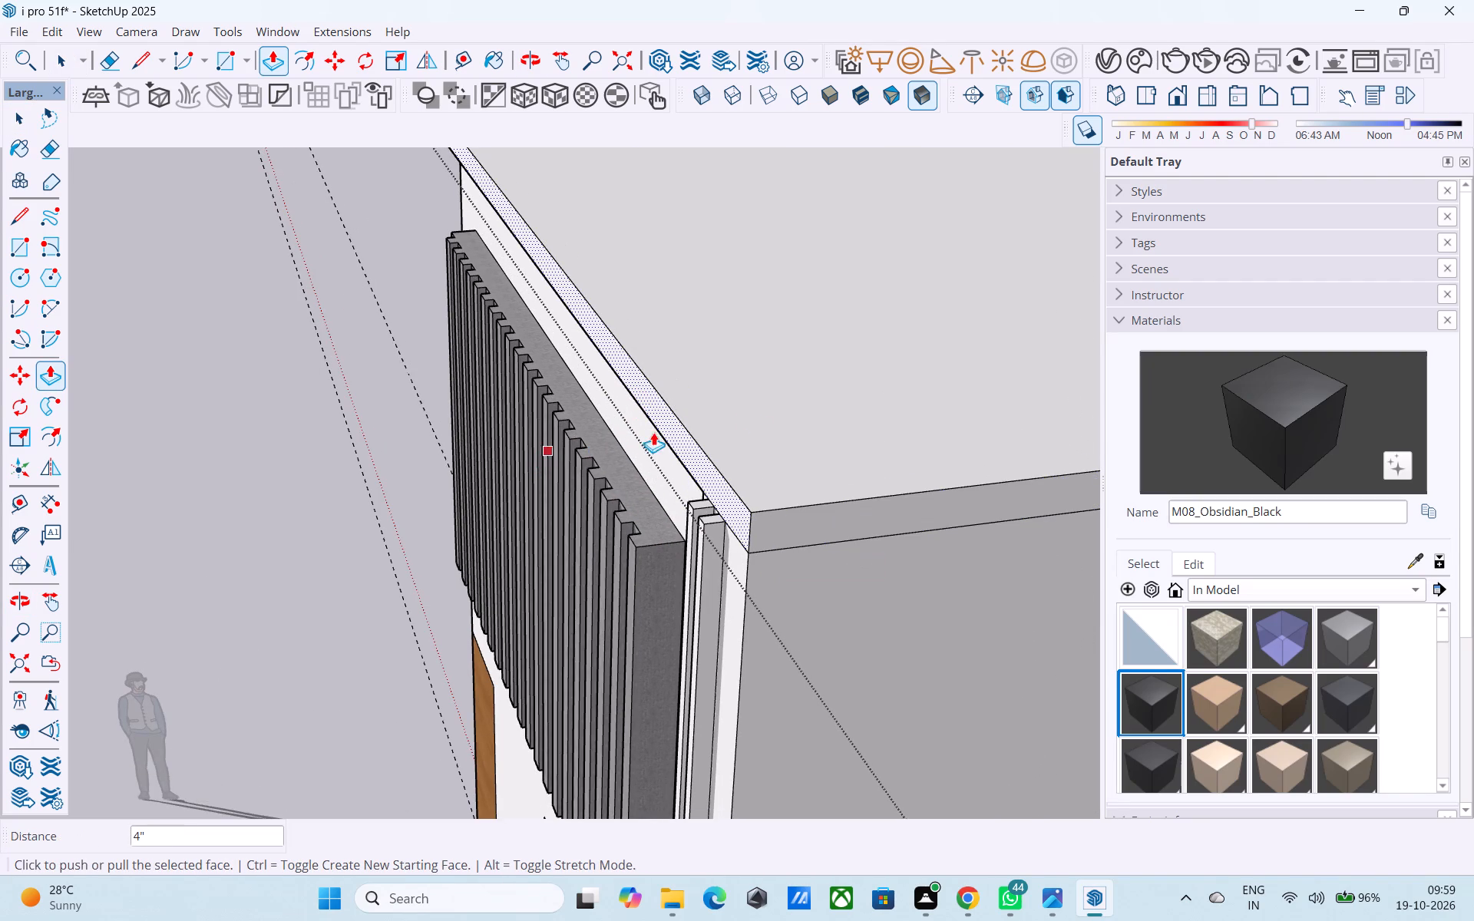
click(707, 446)
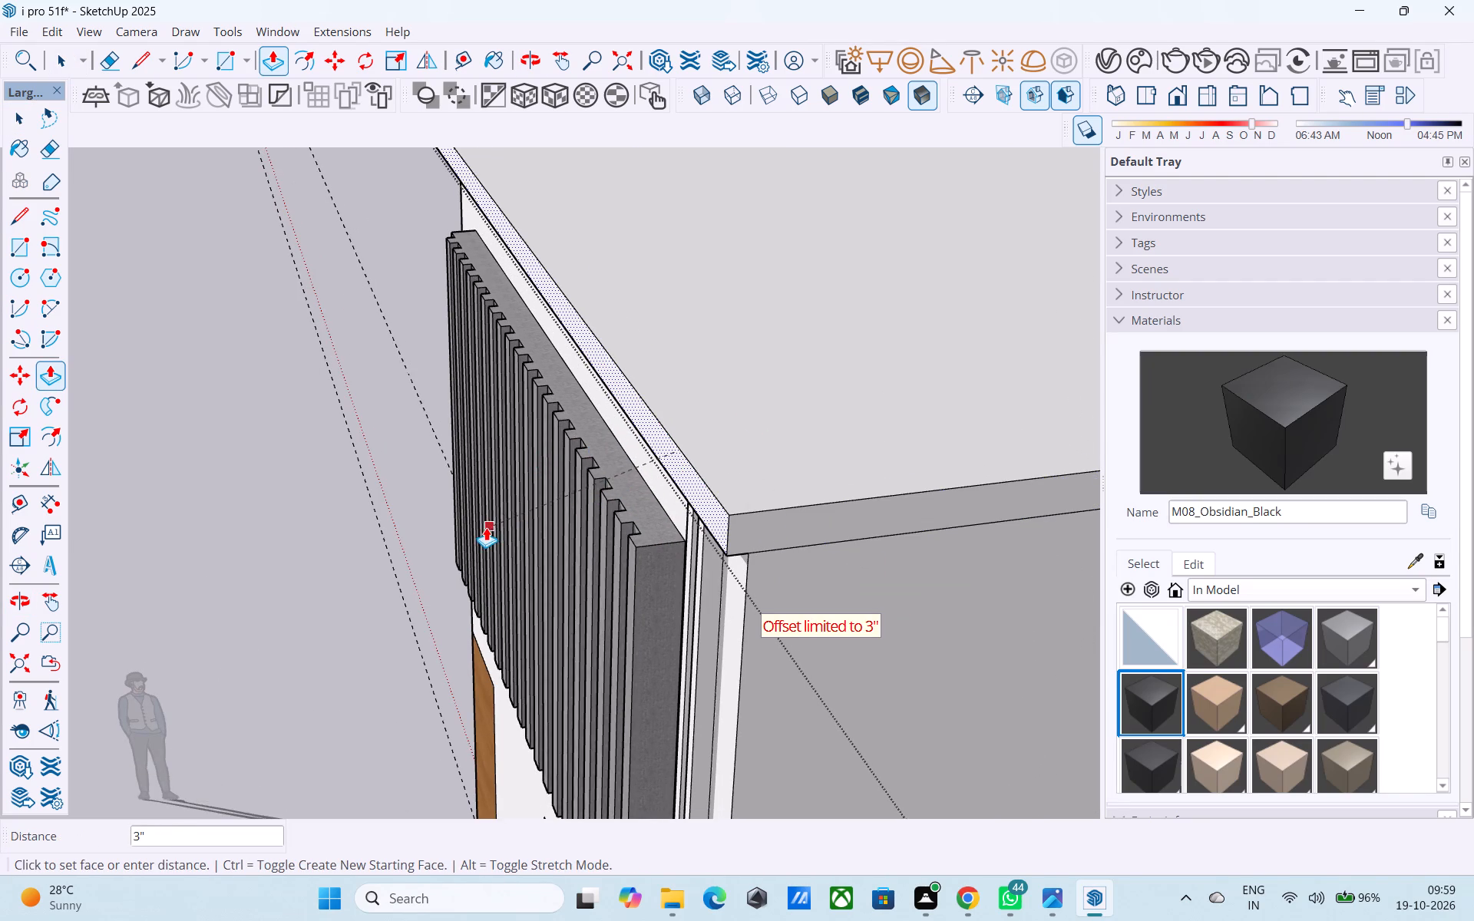
click(486, 527)
Push/pull the roof slab's front edge face outward 2' to form an overhang above the slatted facade.
click(691, 453)
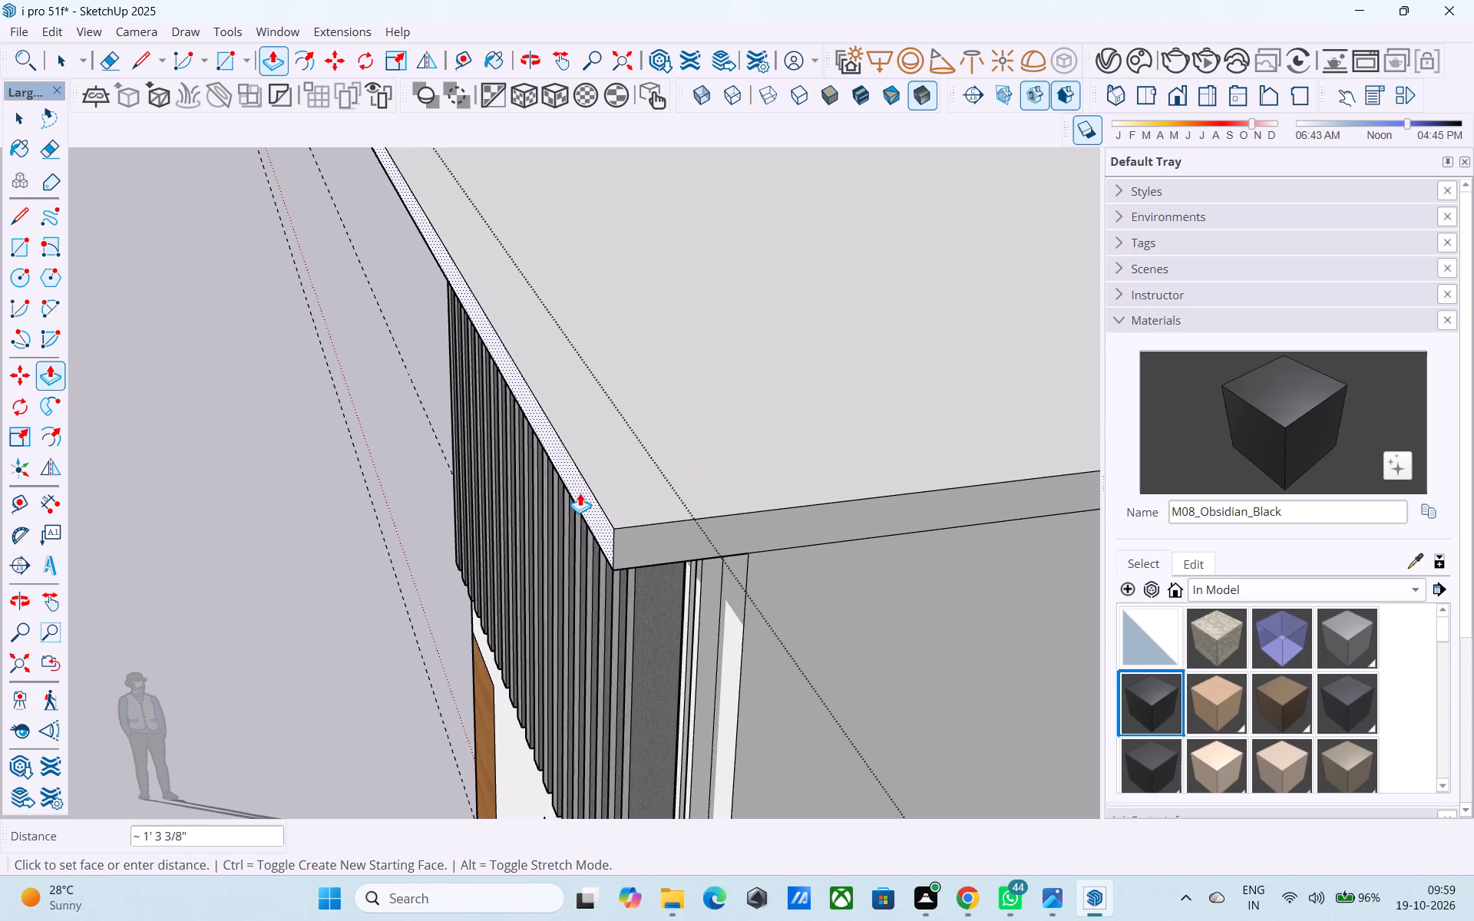
text(2')
key(Return)
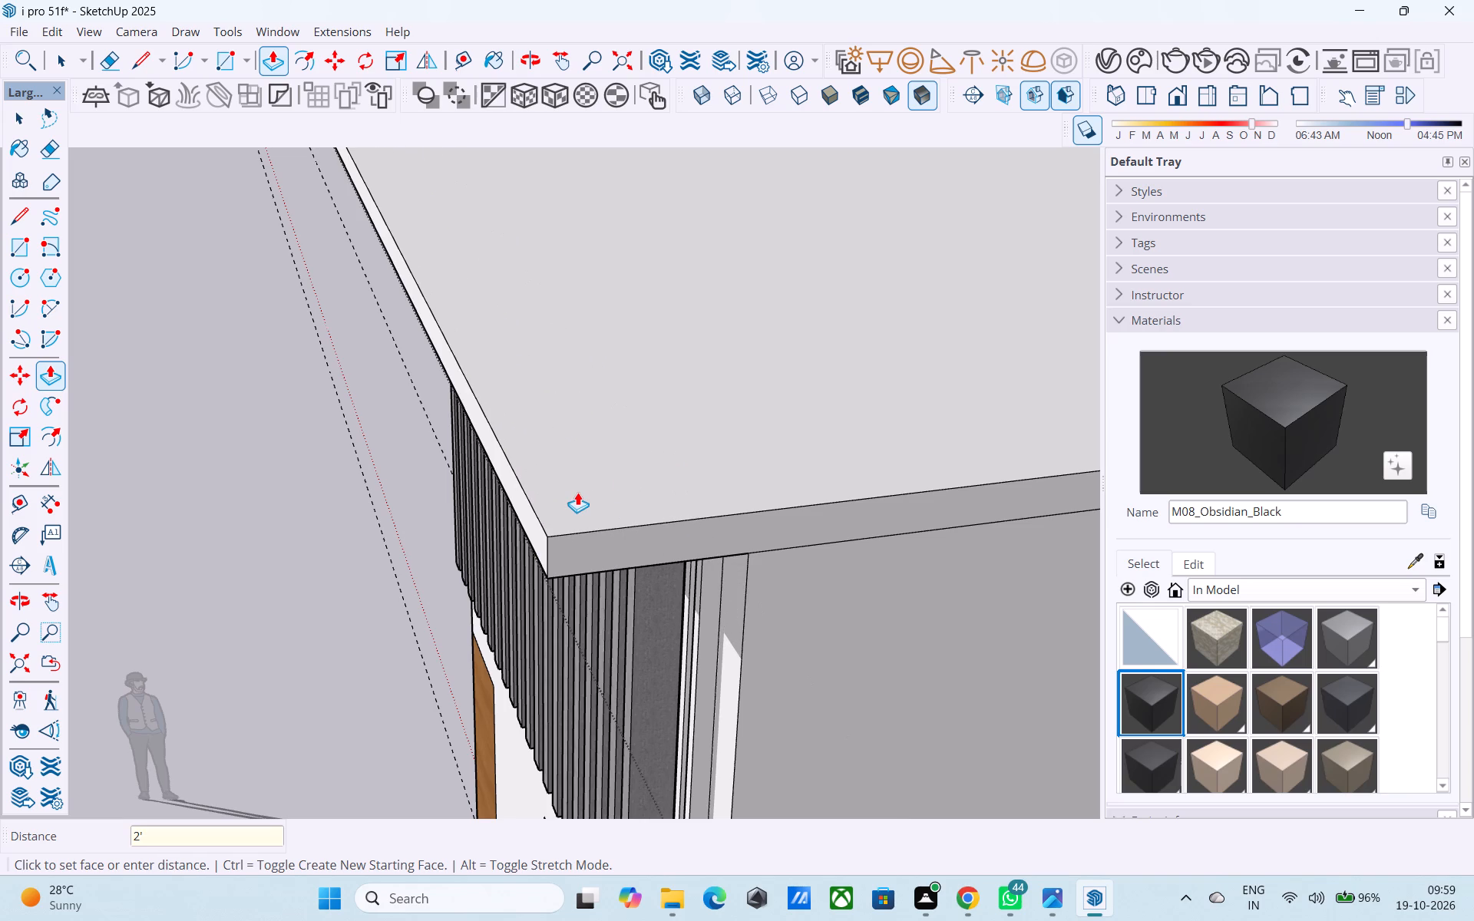
Push/pull the roof slab's long terrace-side edge face outward 4' to form a side overhang.
scroll(577, 492, down, 5)
middle_drag(696, 584, 780, 422)
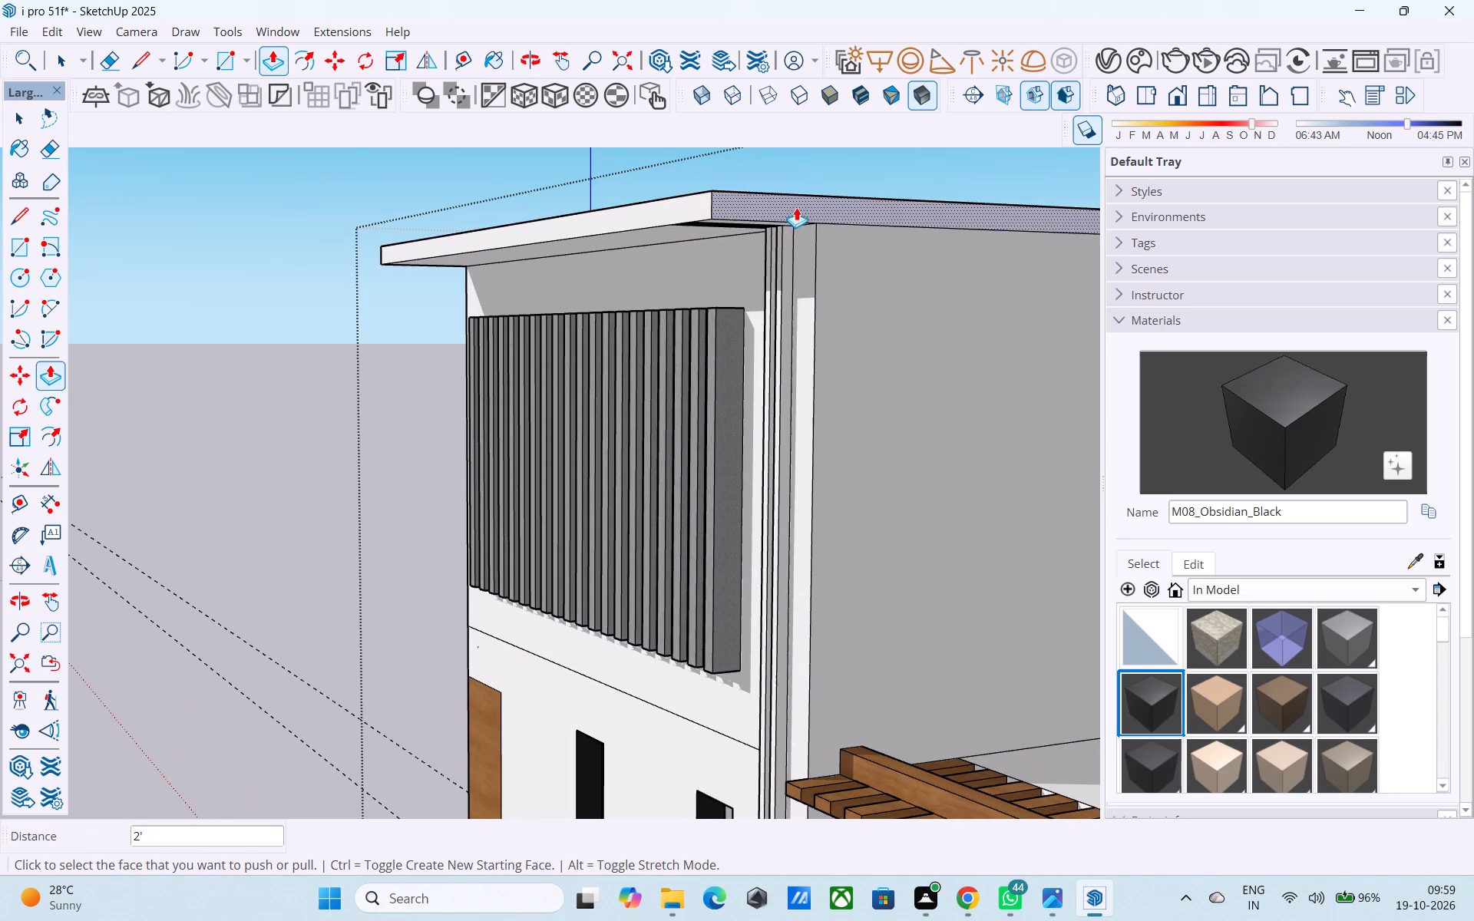
click(796, 206)
text(4')
key(Return)
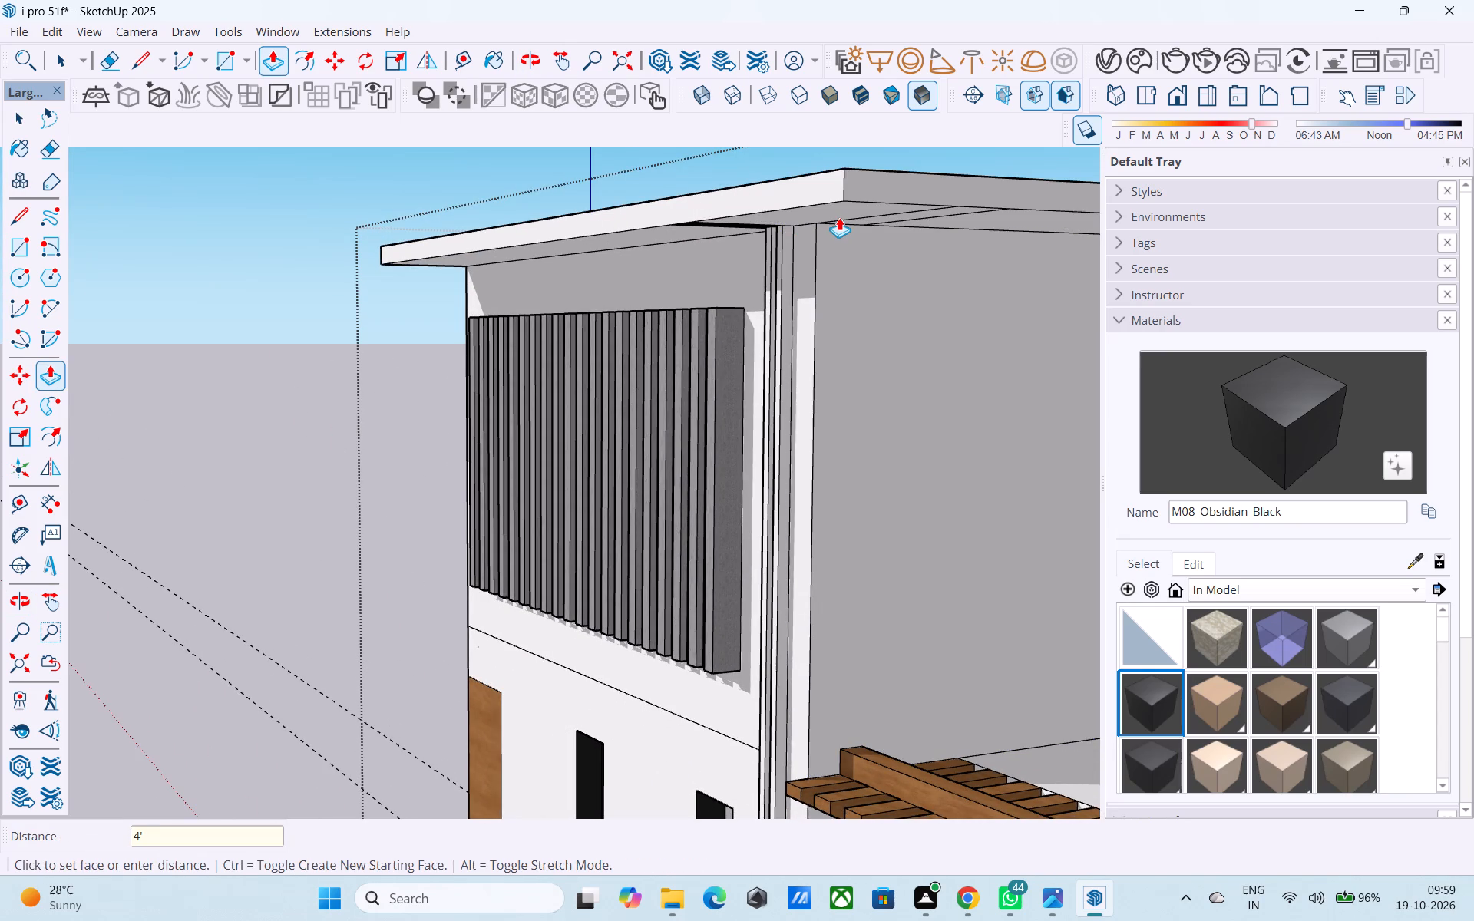
Push/pull the roof slab's rear edge face outward 2' to form an overhang beyond the rear wall.
scroll(839, 217, down, 9)
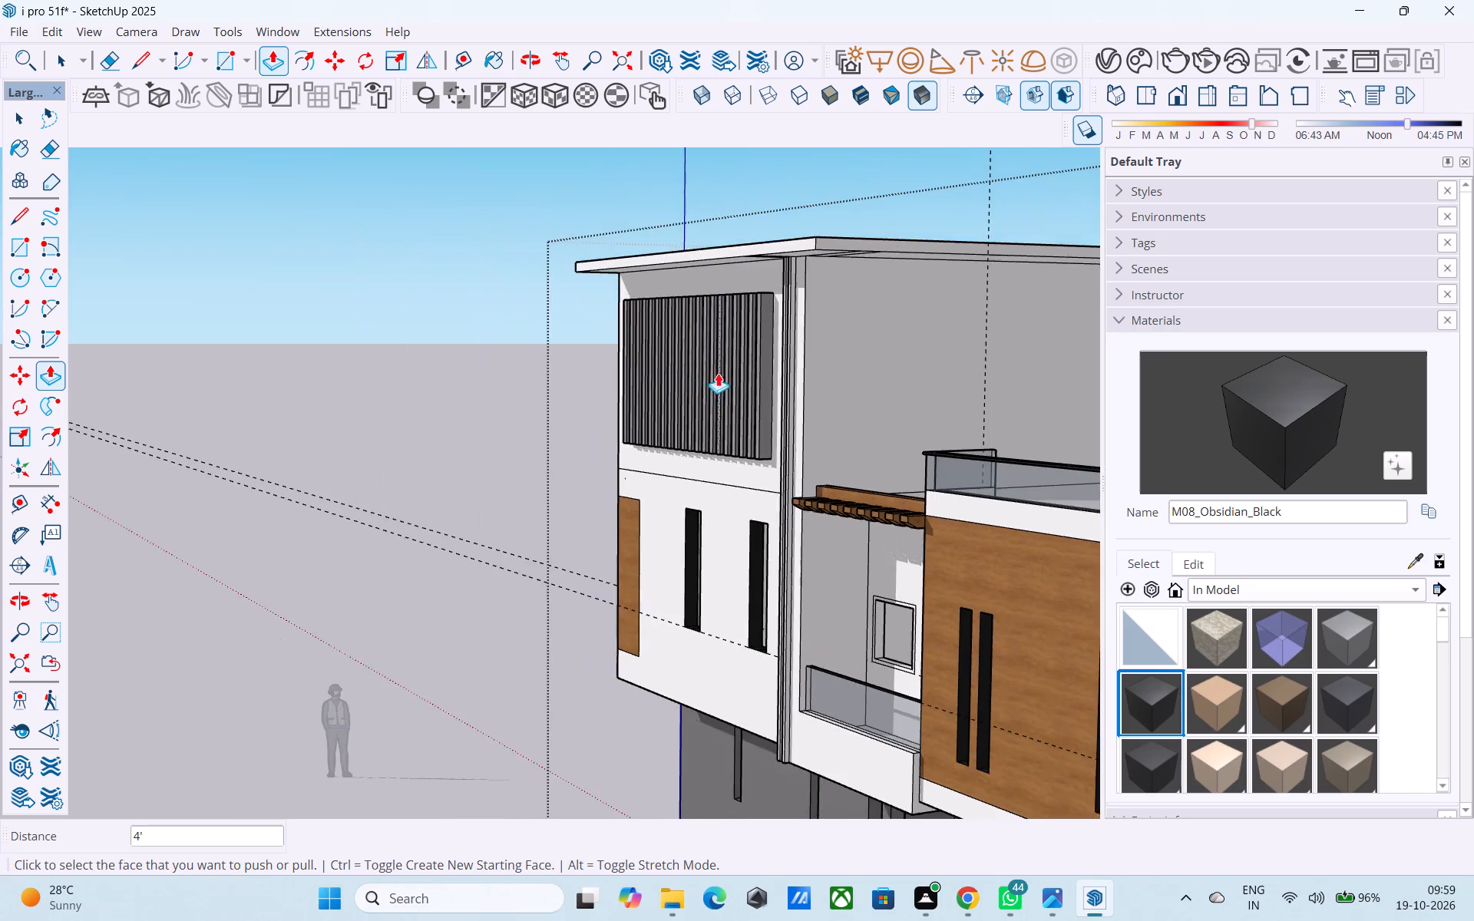
scroll(591, 378, down, 4)
middle_drag(611, 367, 25, 389)
scroll(557, 368, up, 3)
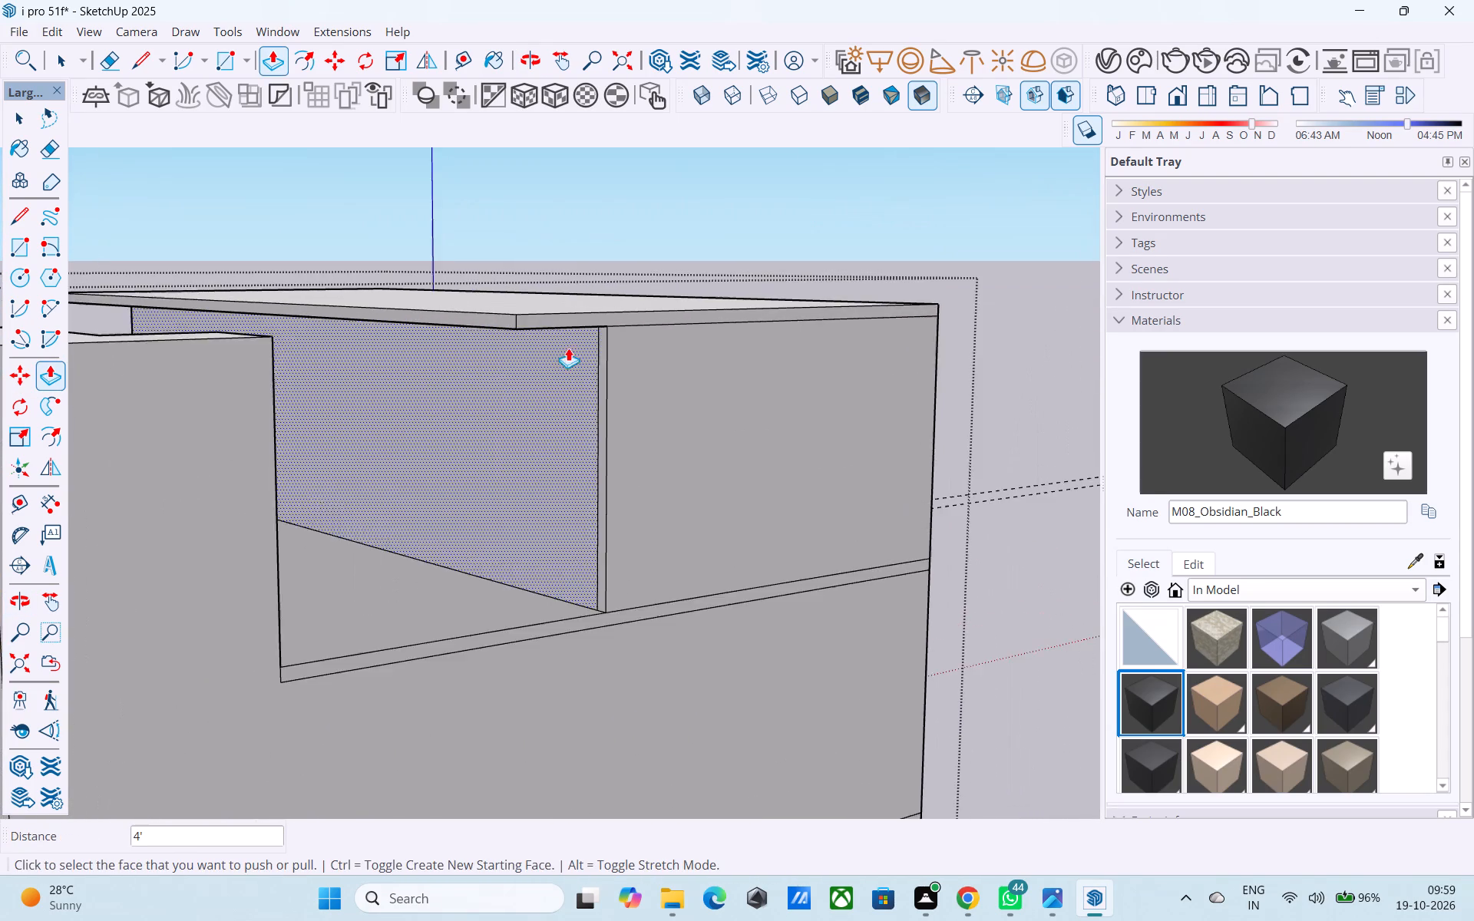
scroll(568, 348, up, 3)
middle_drag(621, 302, 623, 244)
scroll(621, 259, up, 2)
scroll(614, 254, down, 2)
scroll(378, 837, down, 3)
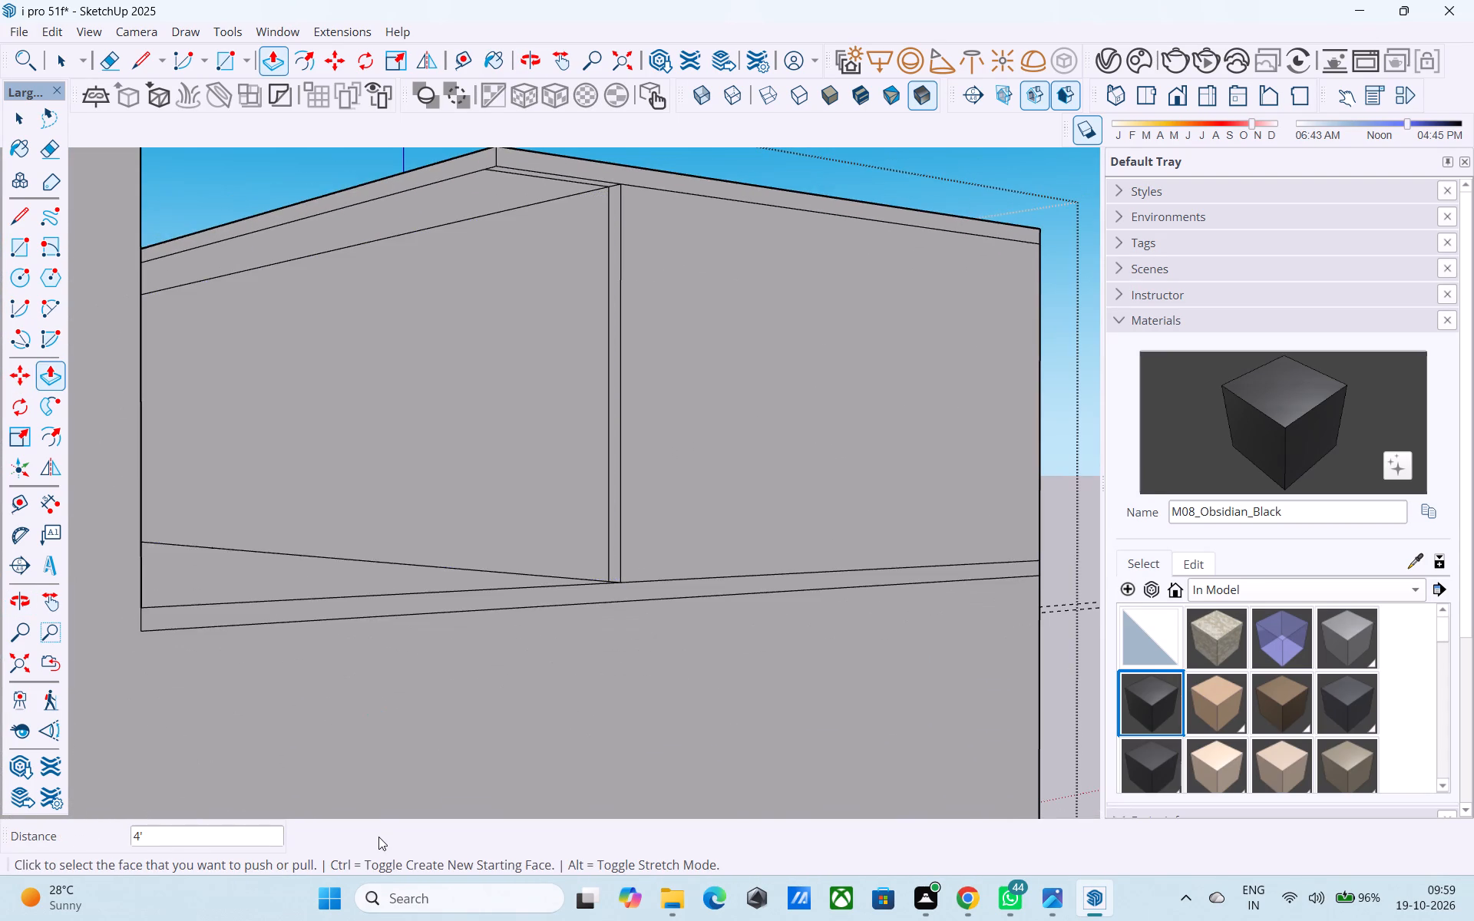
scroll(547, 495, down, 4)
middle_click(606, 247)
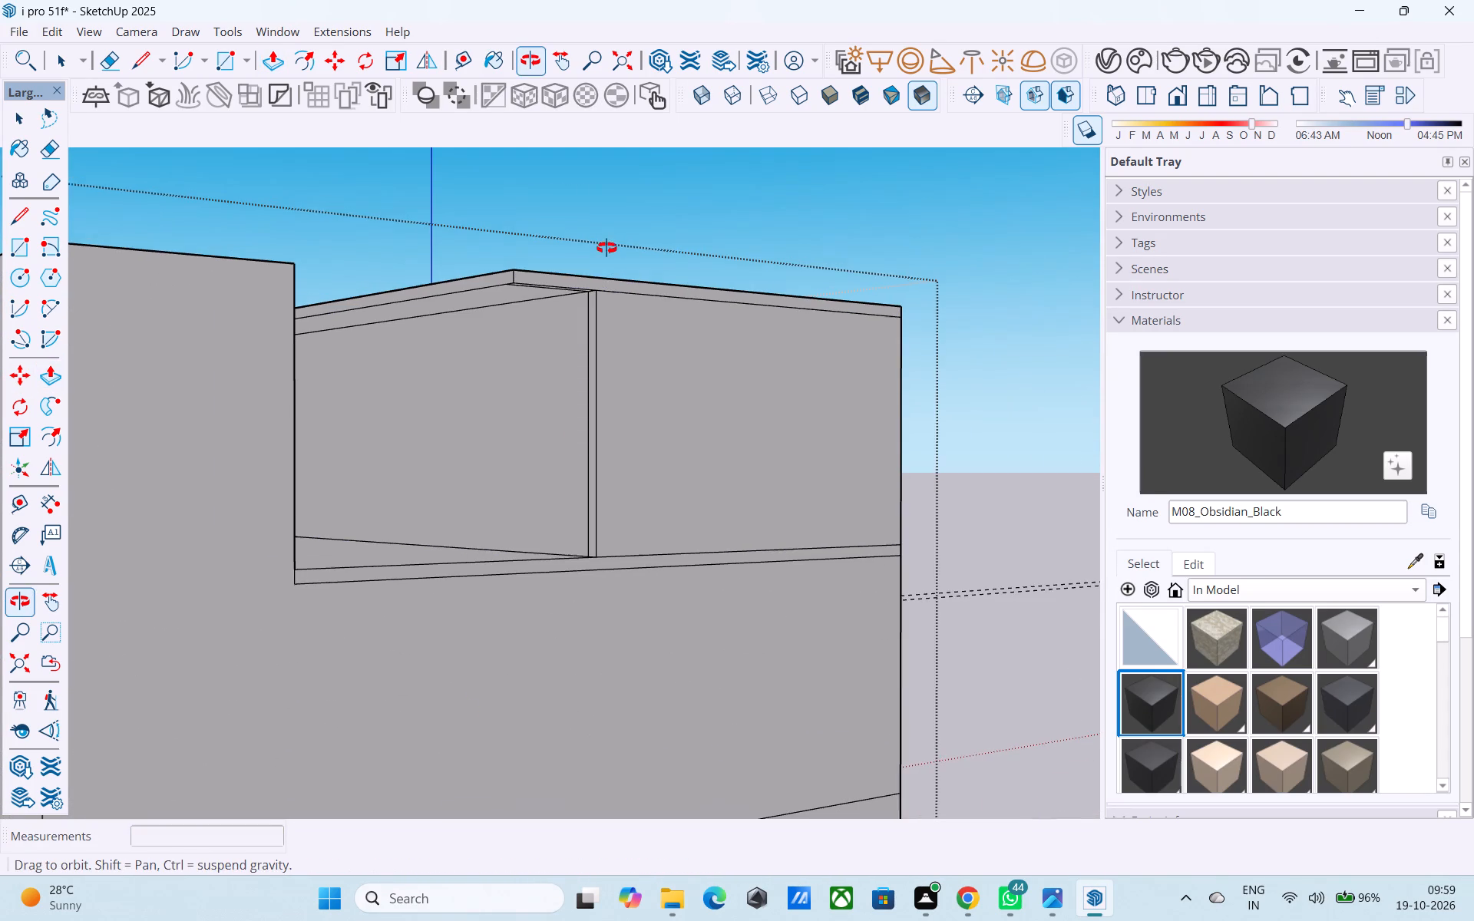
scroll(613, 256, up, 7)
click(597, 318)
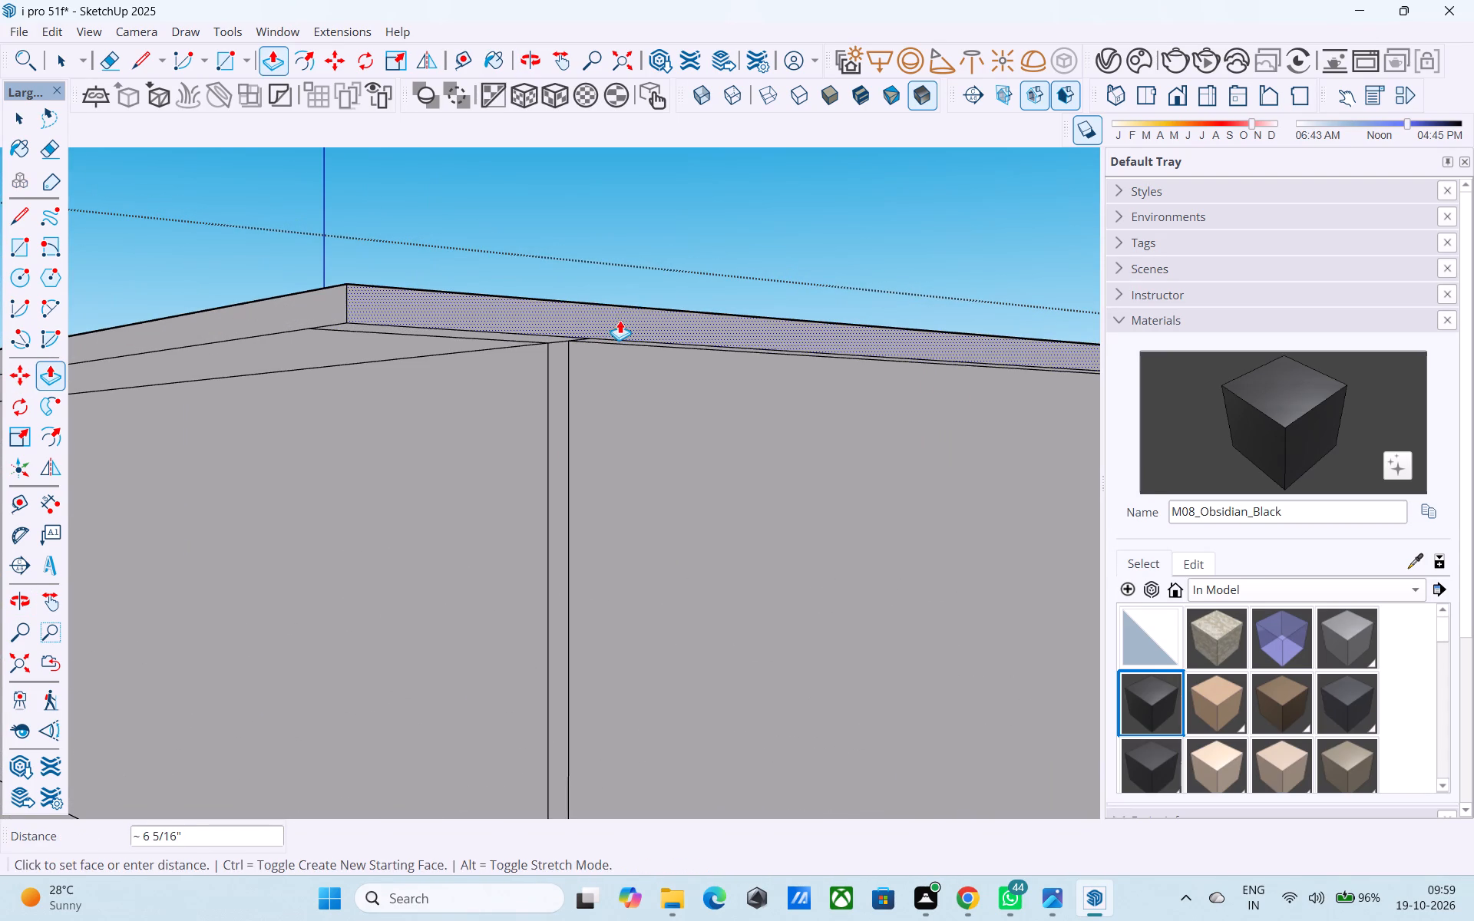
key(2)
key(apostrophe)
key(Return)
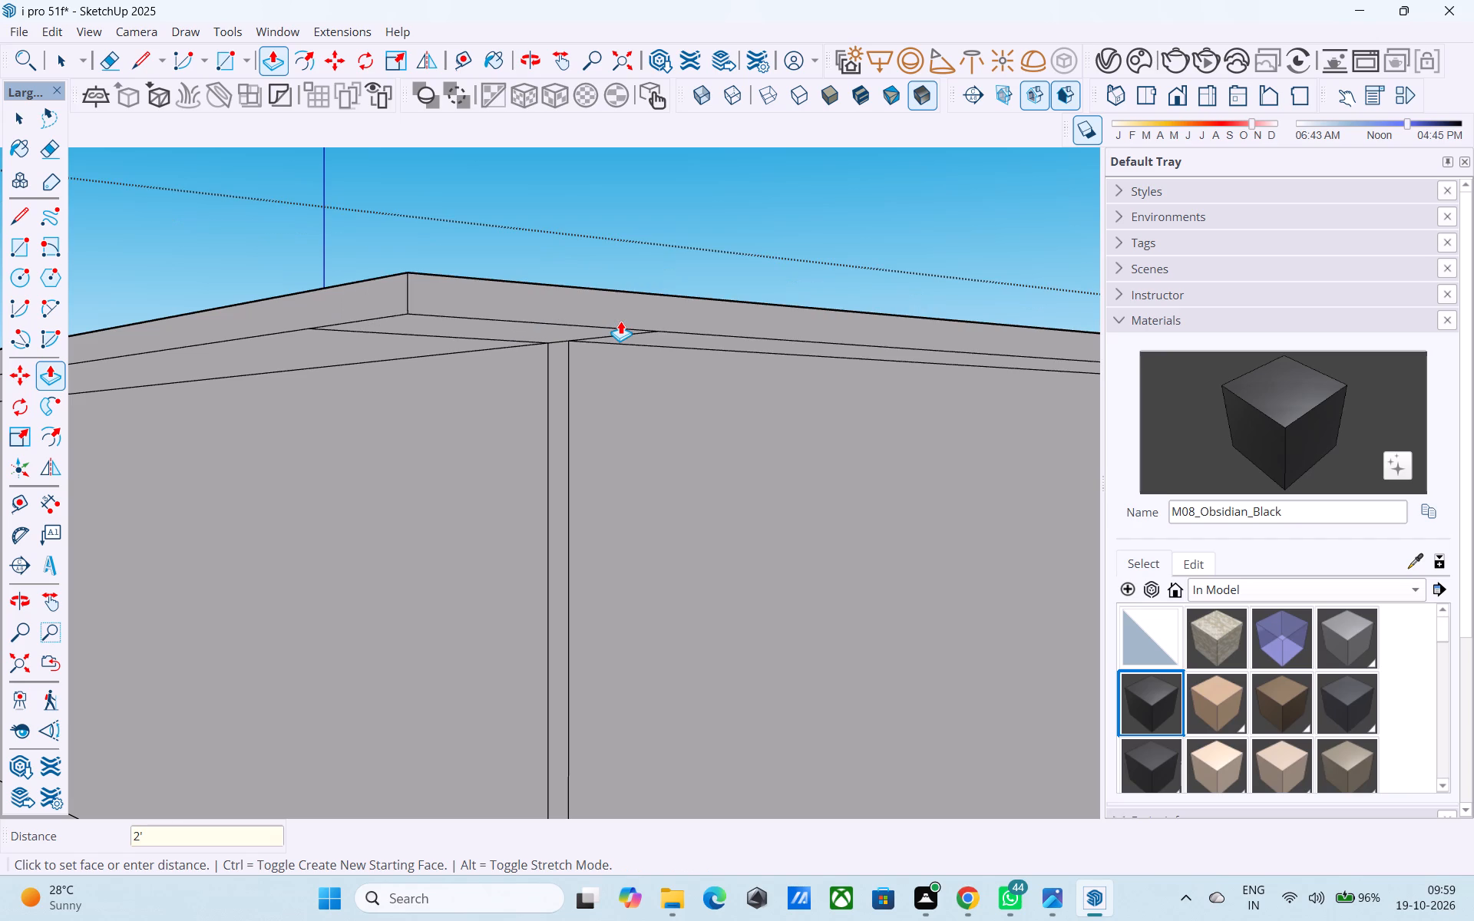
Push/pull the roof slab's outer long edge face outward beyond the side wall.
scroll(620, 325, down, 10)
middle_drag(644, 367, 267, 374)
scroll(462, 335, up, 3)
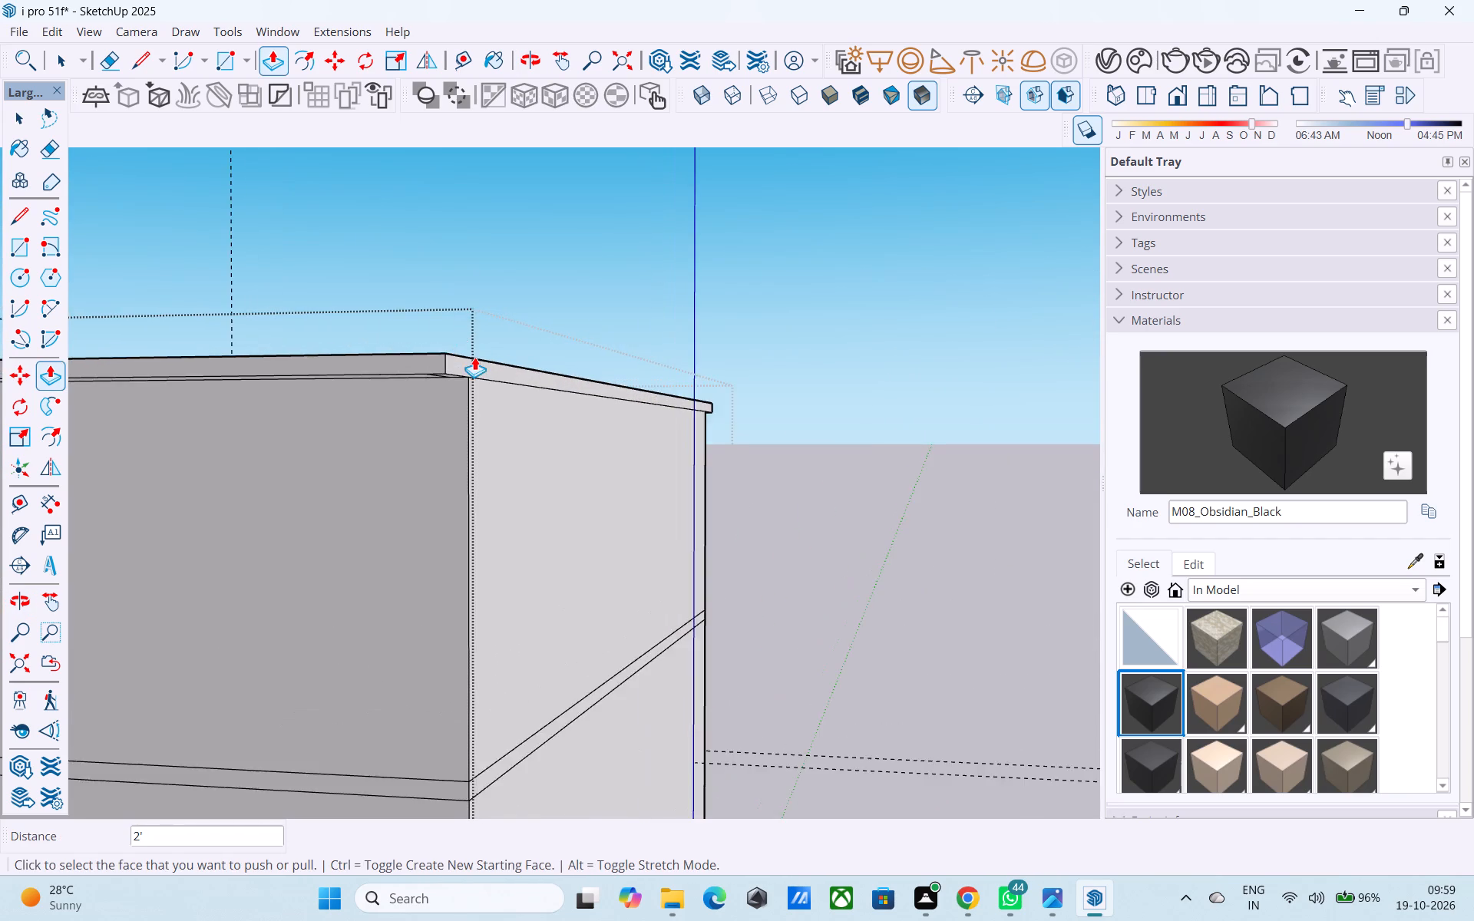
scroll(474, 357, up, 5)
click(481, 367)
middle_drag(502, 365, 552, 301)
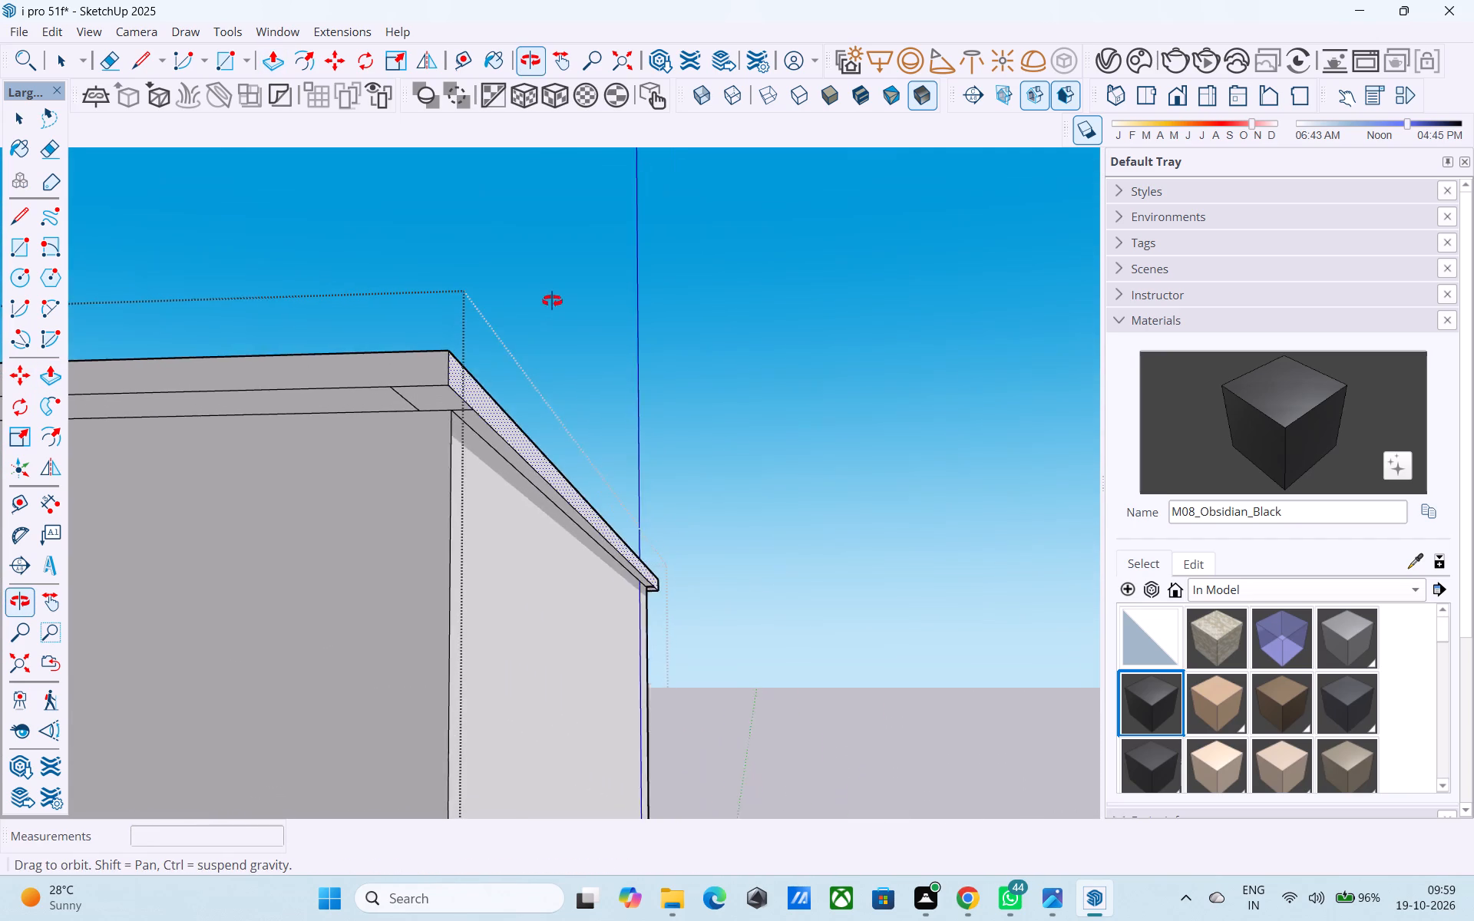